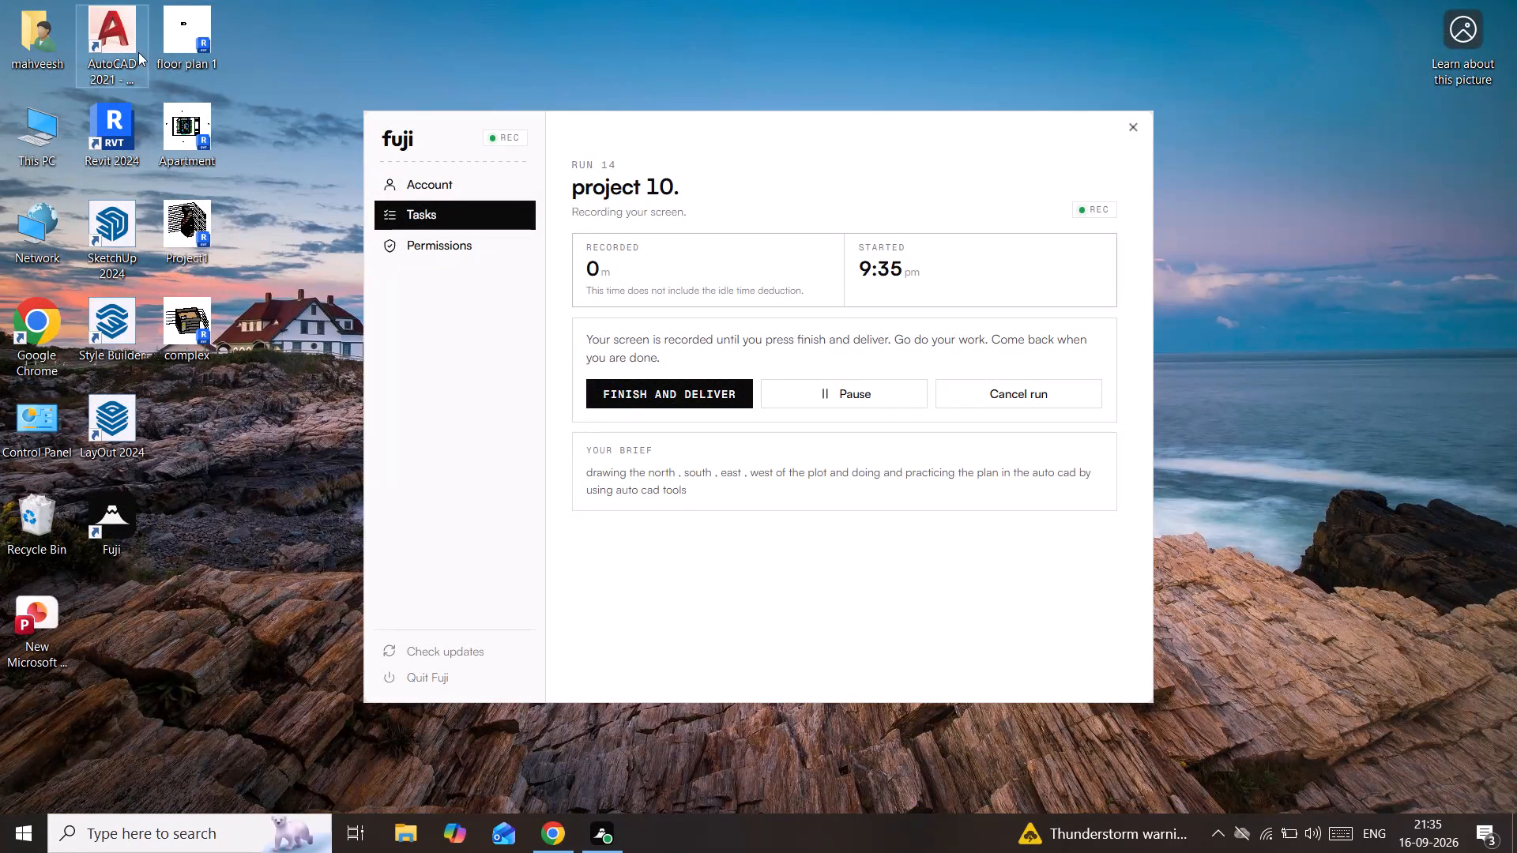
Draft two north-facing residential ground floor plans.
Launch AutoCAD 2021 and start a new blank drawing.
{"action": "double_click", "coordinate": [127, 43]}
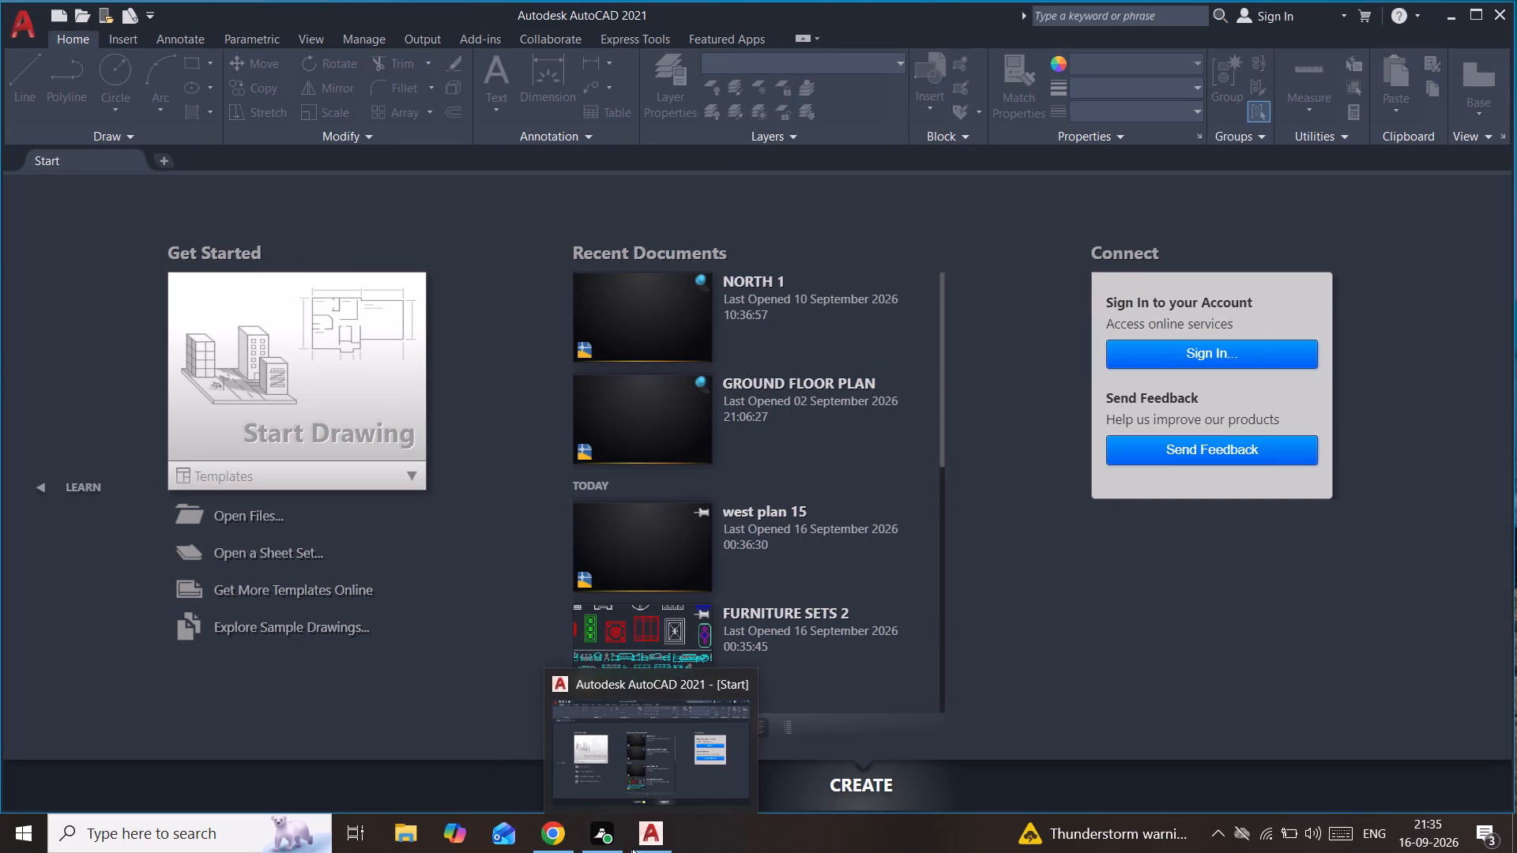
{"action": "left_click", "coordinate": [331, 361]}
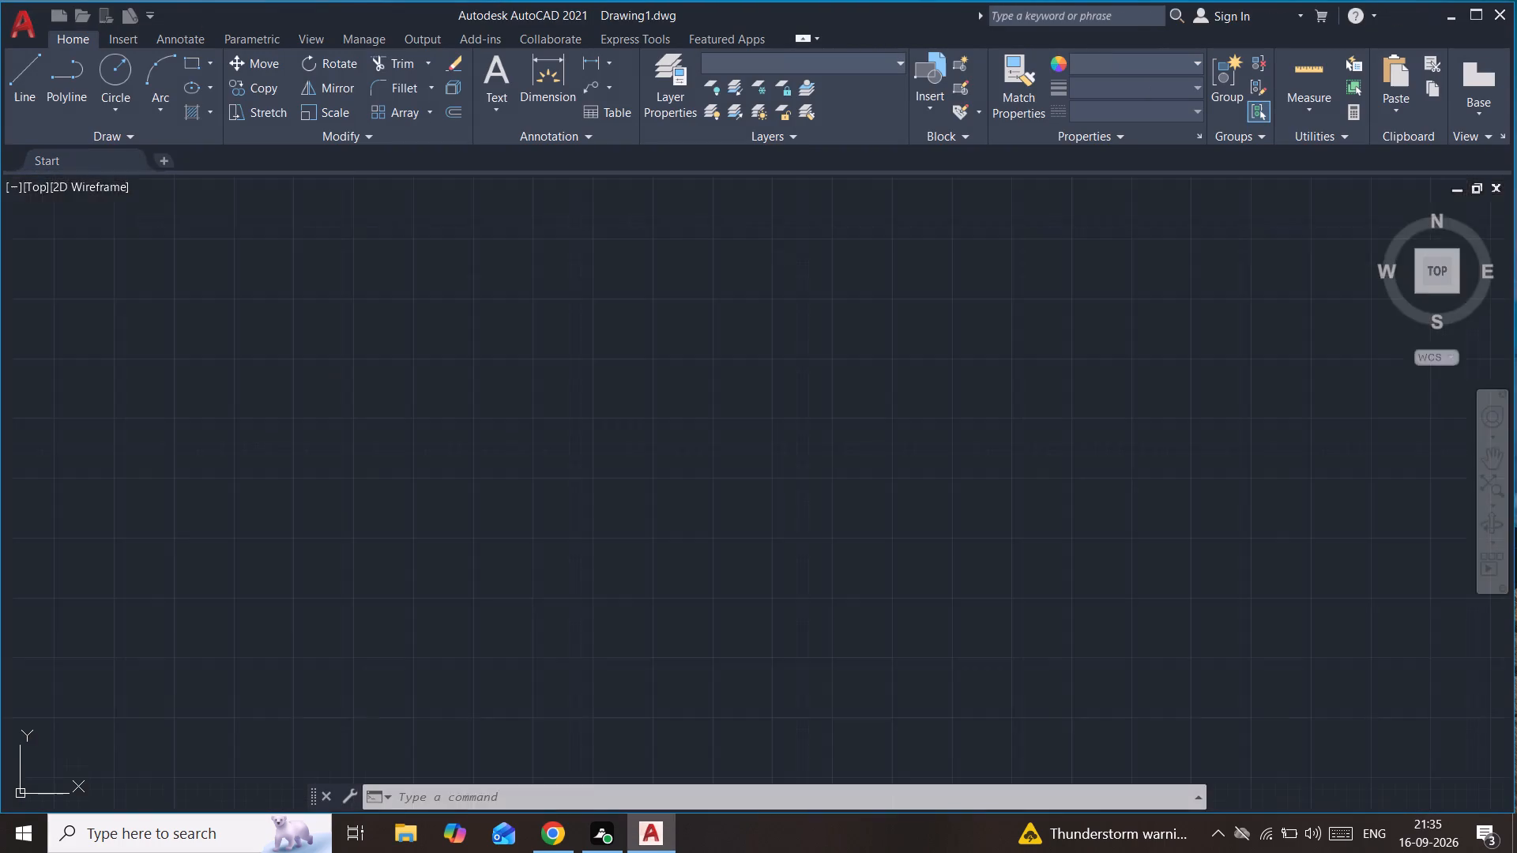
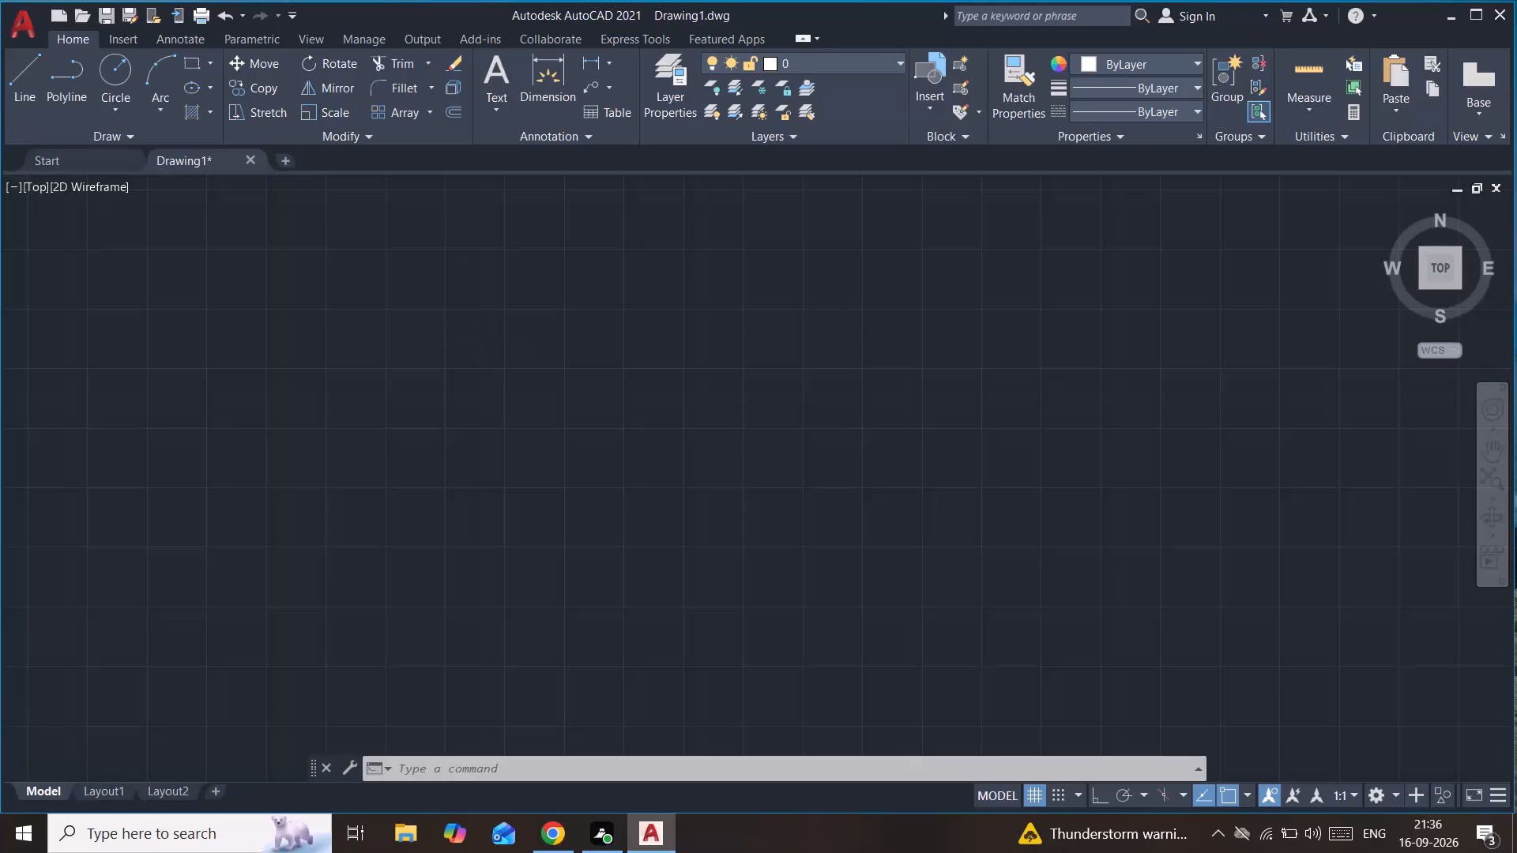
Configure the drawing units to Architectural length with 0'-0" precision and an insertion scale of Inches.
{"action": "middle_click_drag", "start_coordinate": [484, 339], "coordinate": [493, 515]}
{"action": "middle_click_drag", "start_coordinate": [493, 515], "coordinate": [451, 603]}
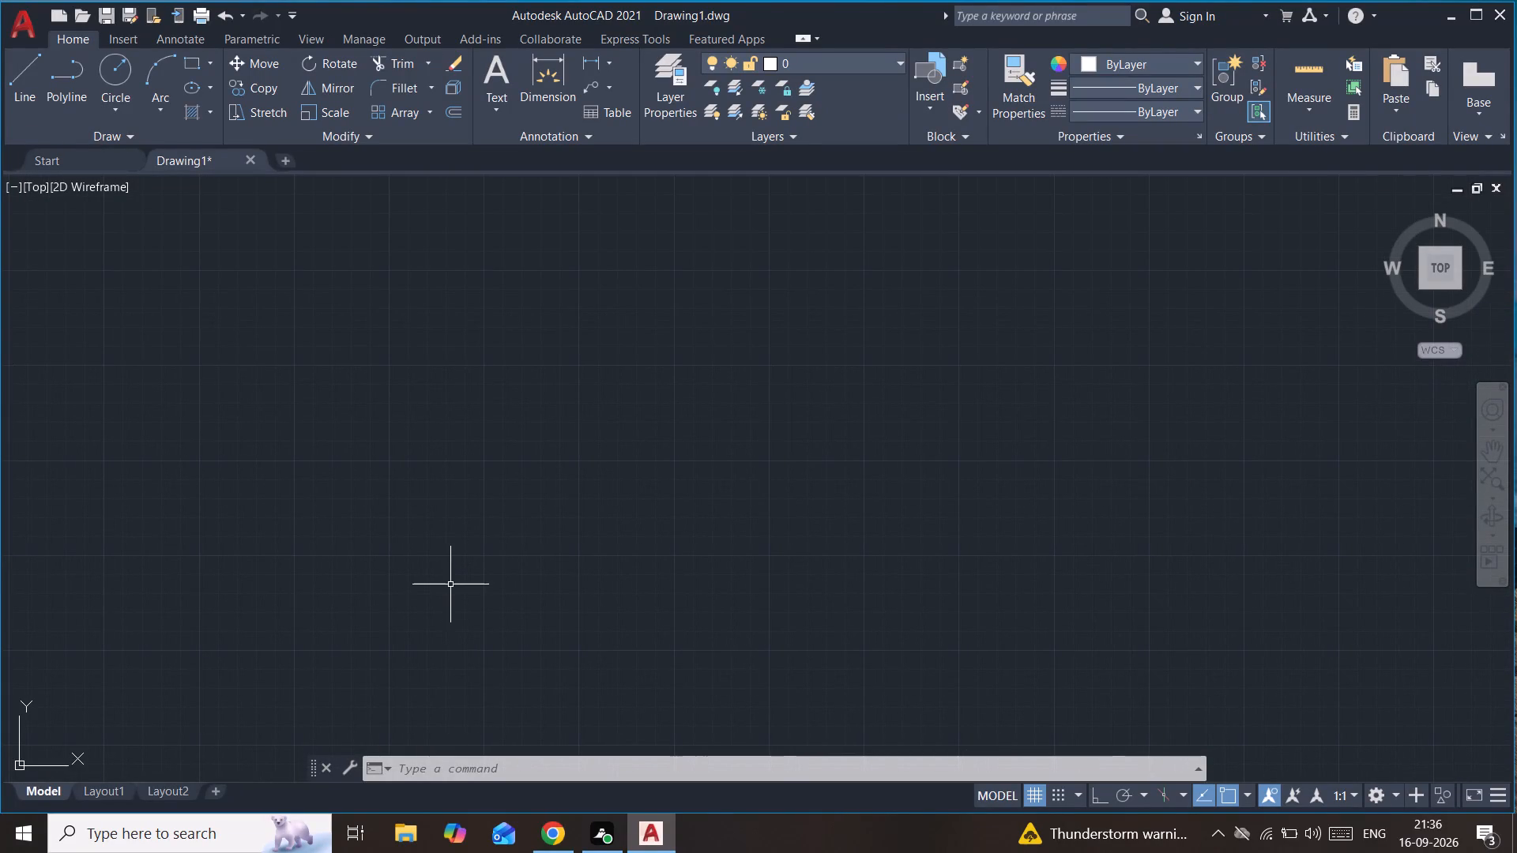
{"action": "type", "text": "un"}
{"action": "key", "text": "Return"}
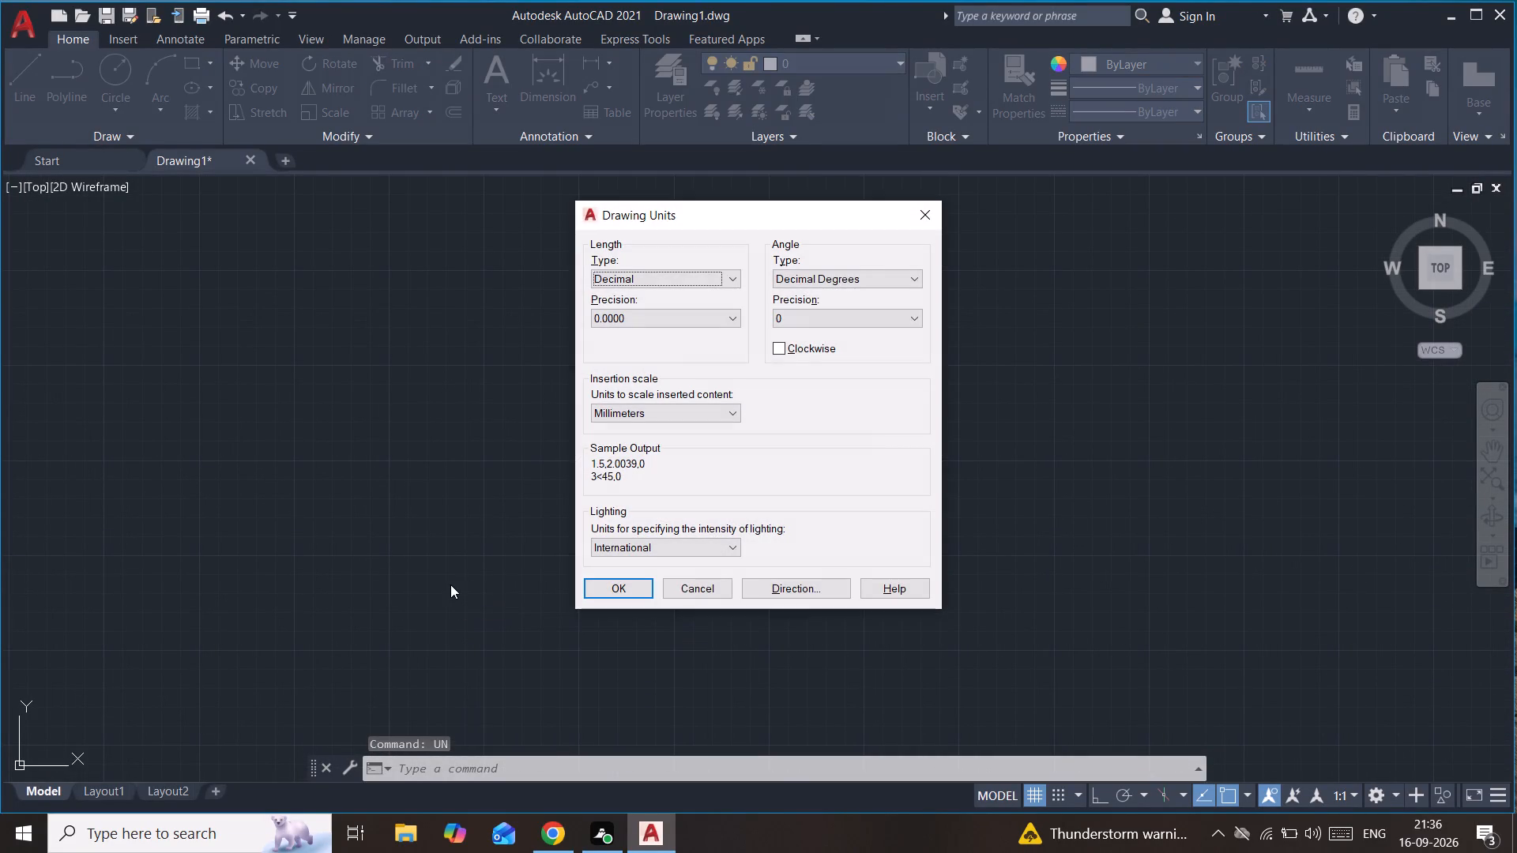
{"action": "left_click", "coordinate": [736, 275]}
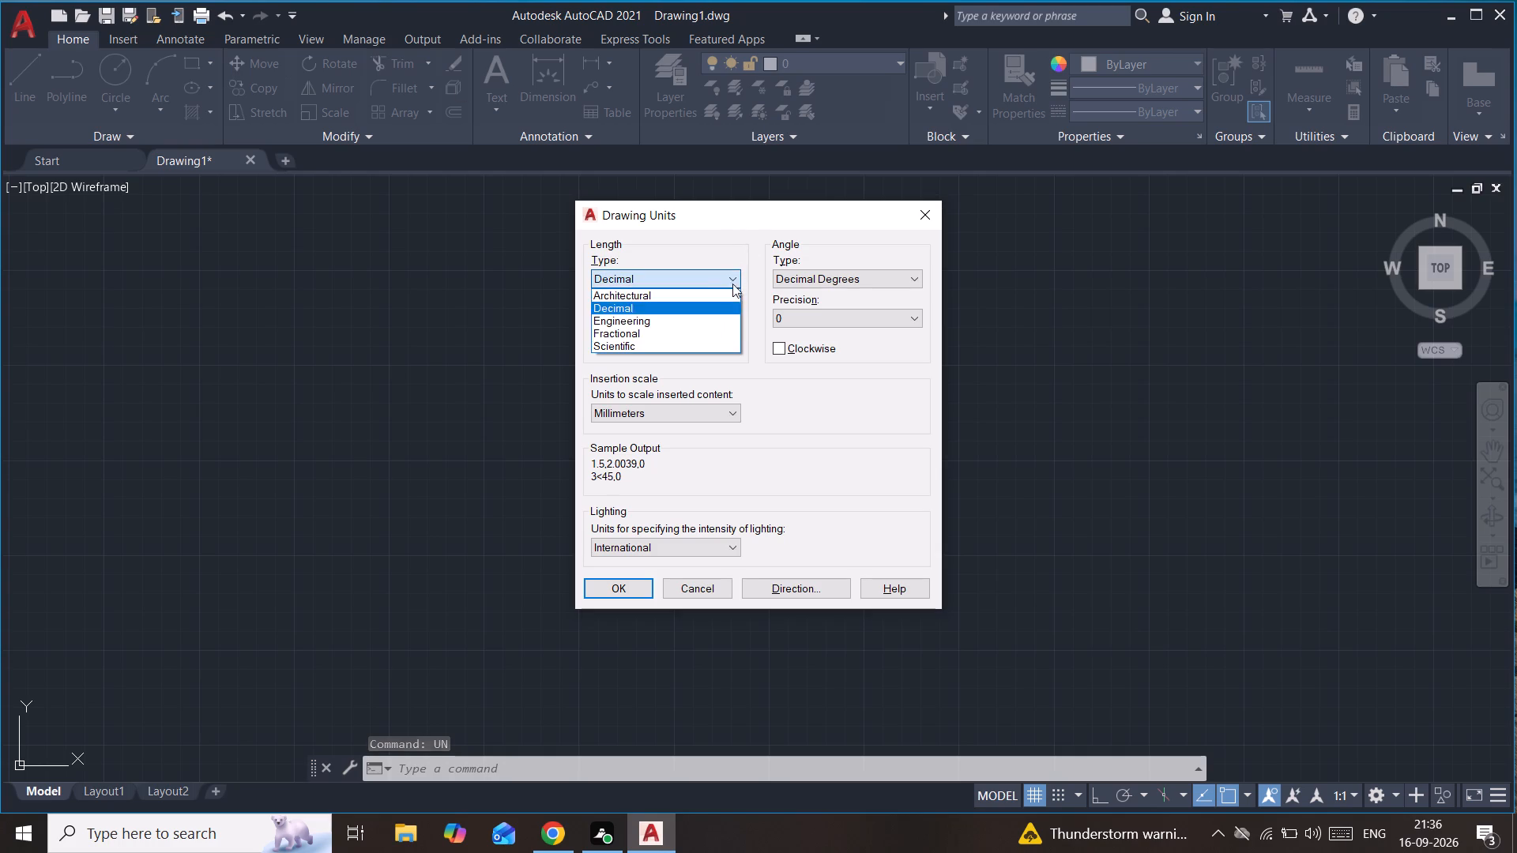
{"action": "left_click", "coordinate": [729, 291]}
{"action": "left_click", "coordinate": [732, 317]}
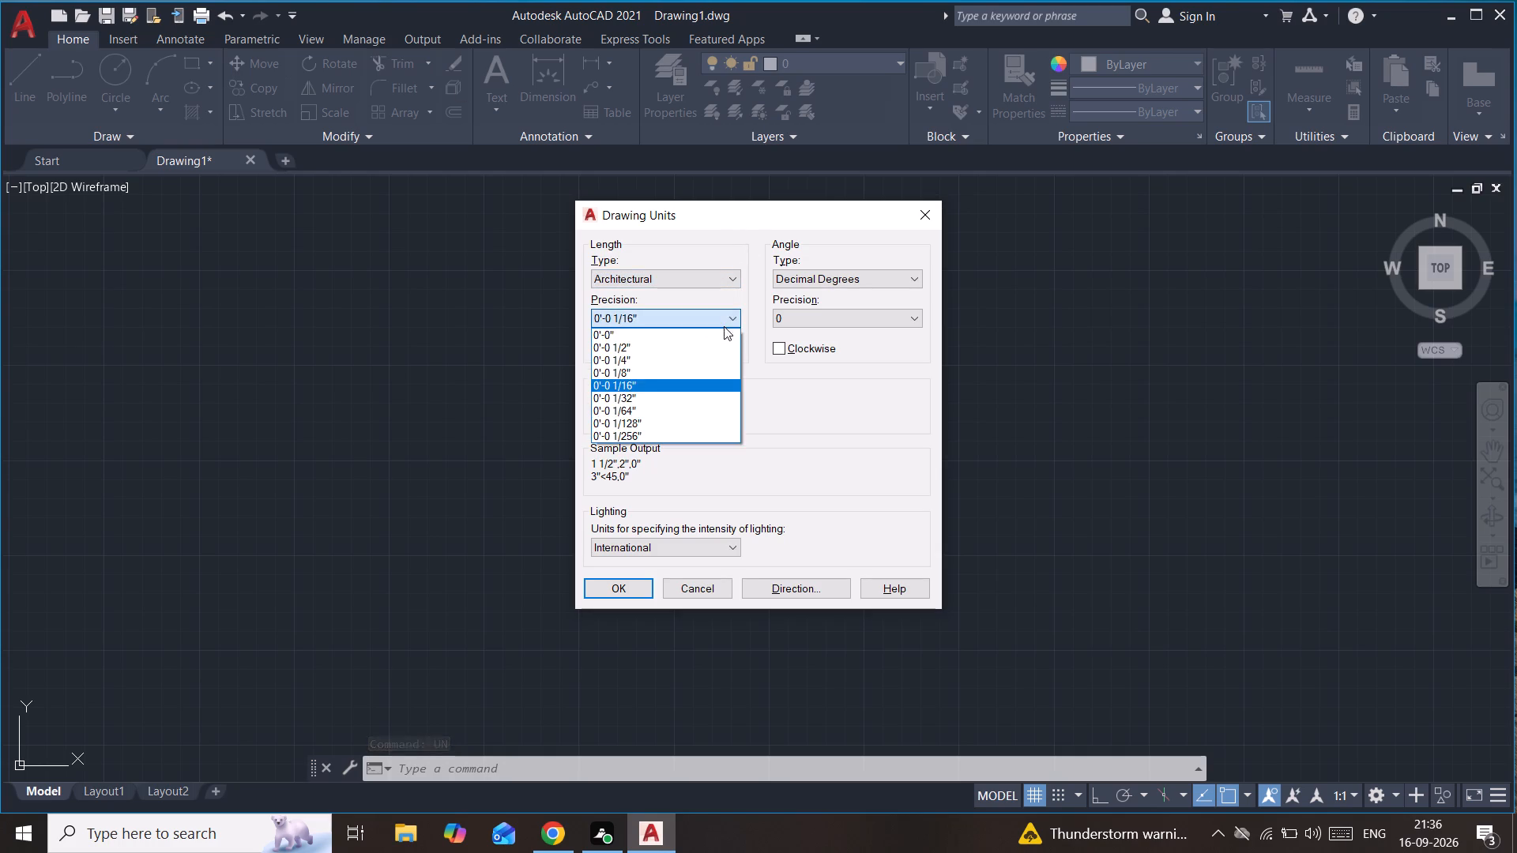
{"action": "left_click", "coordinate": [720, 333]}
{"action": "left_click", "coordinate": [715, 412]}
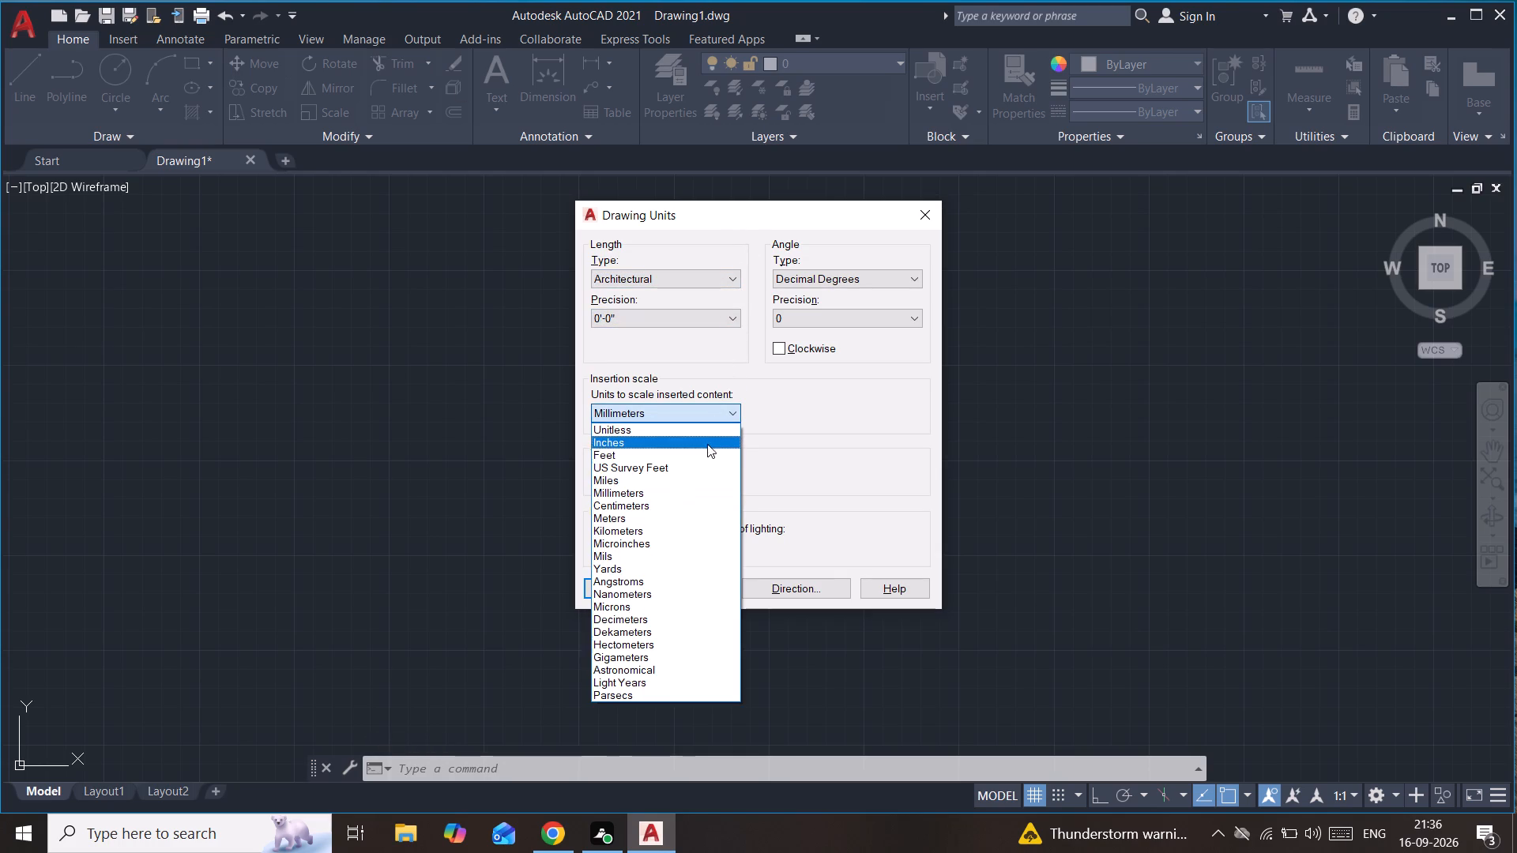
{"action": "left_click", "coordinate": [706, 448]}
{"action": "left_click", "coordinate": [645, 584]}
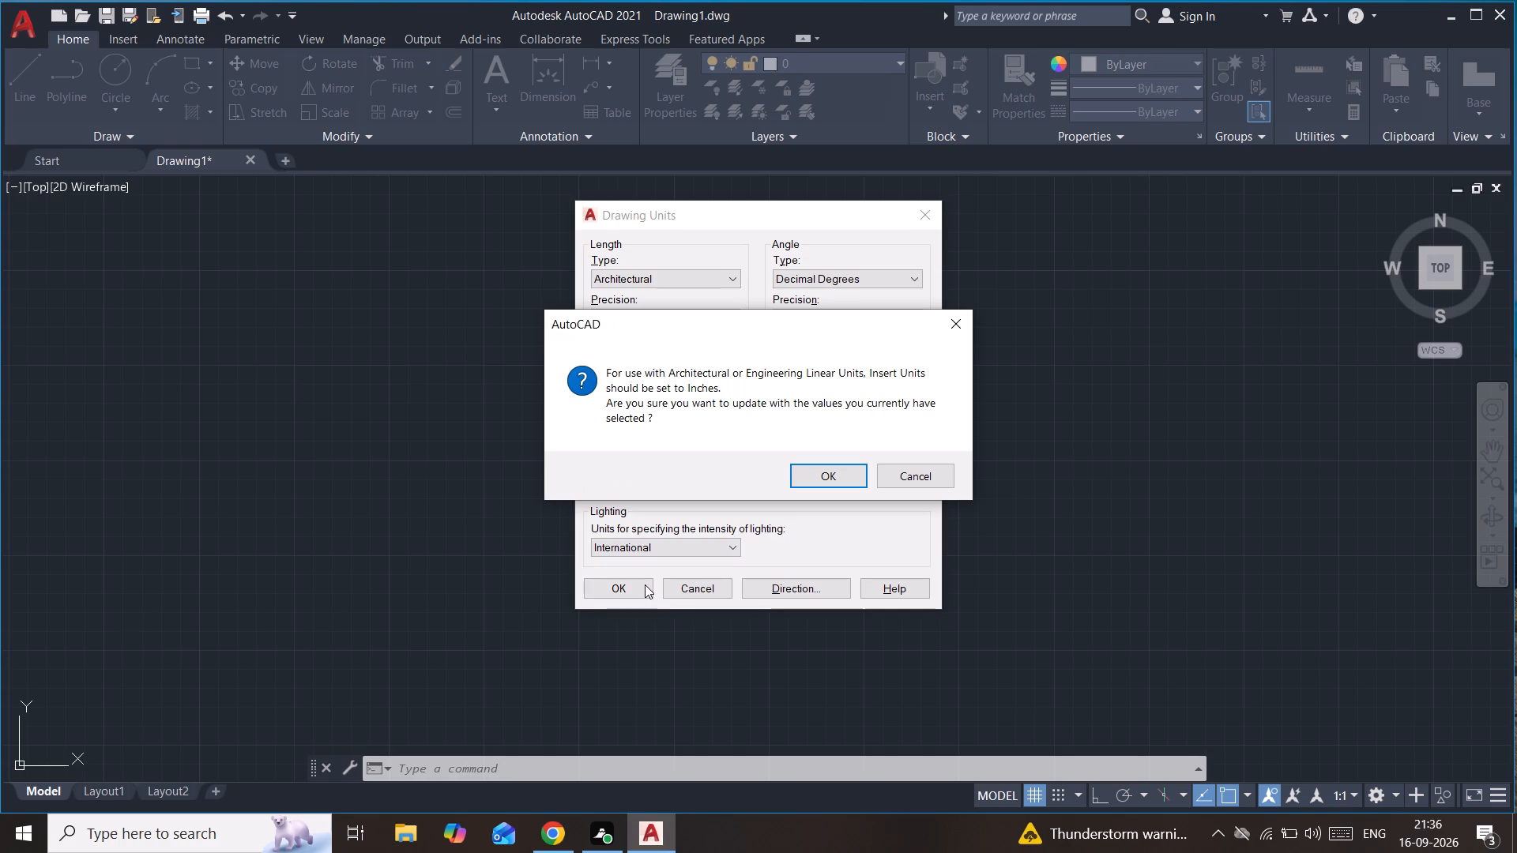
{"action": "left_click", "coordinate": [1003, 315]}
{"action": "left_click", "coordinate": [963, 325]}
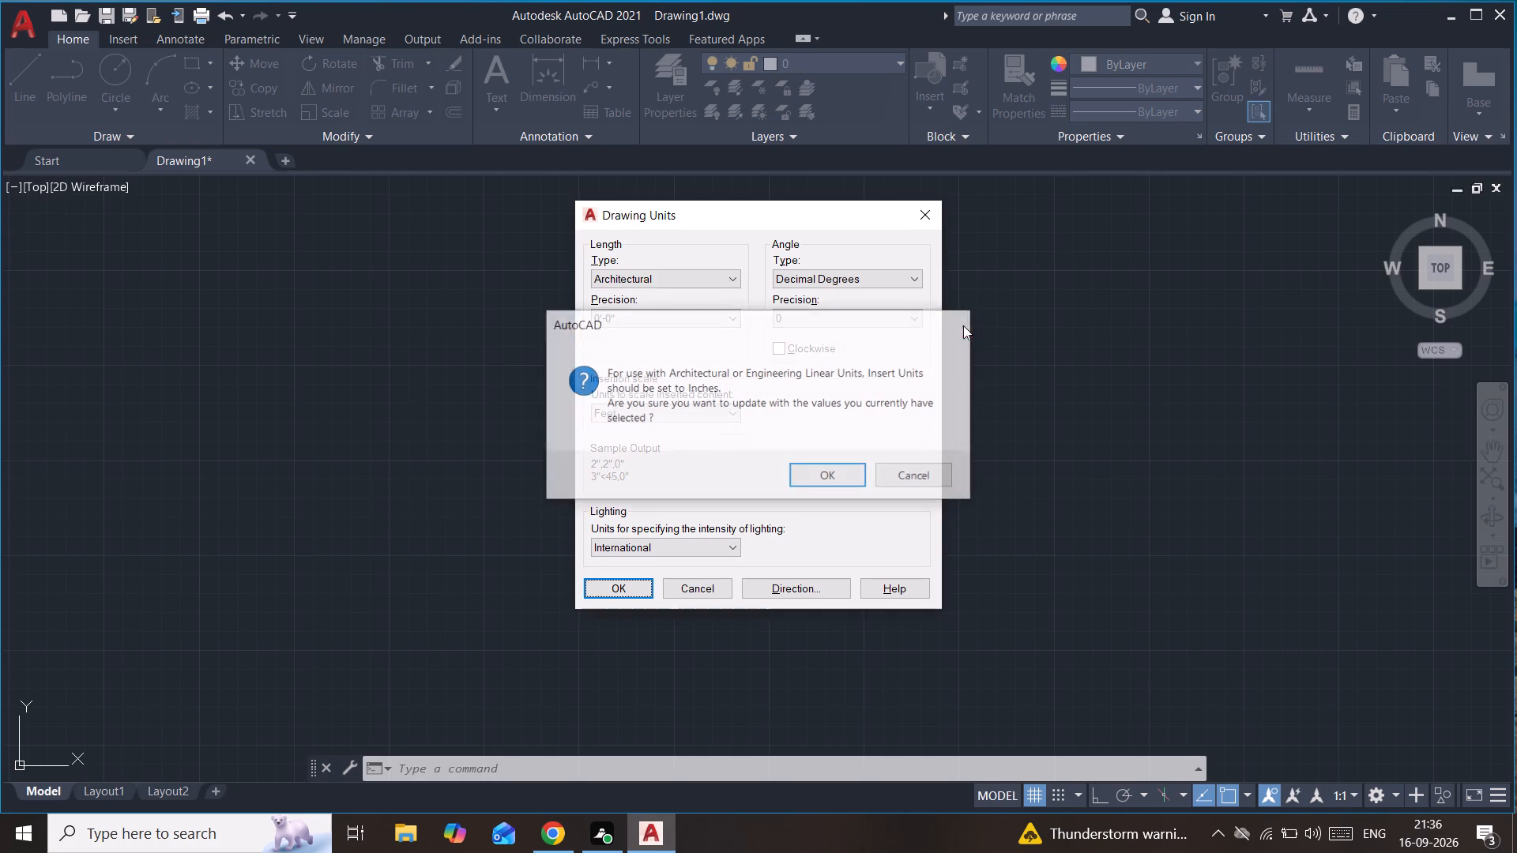
{"action": "left_click", "coordinate": [701, 408]}
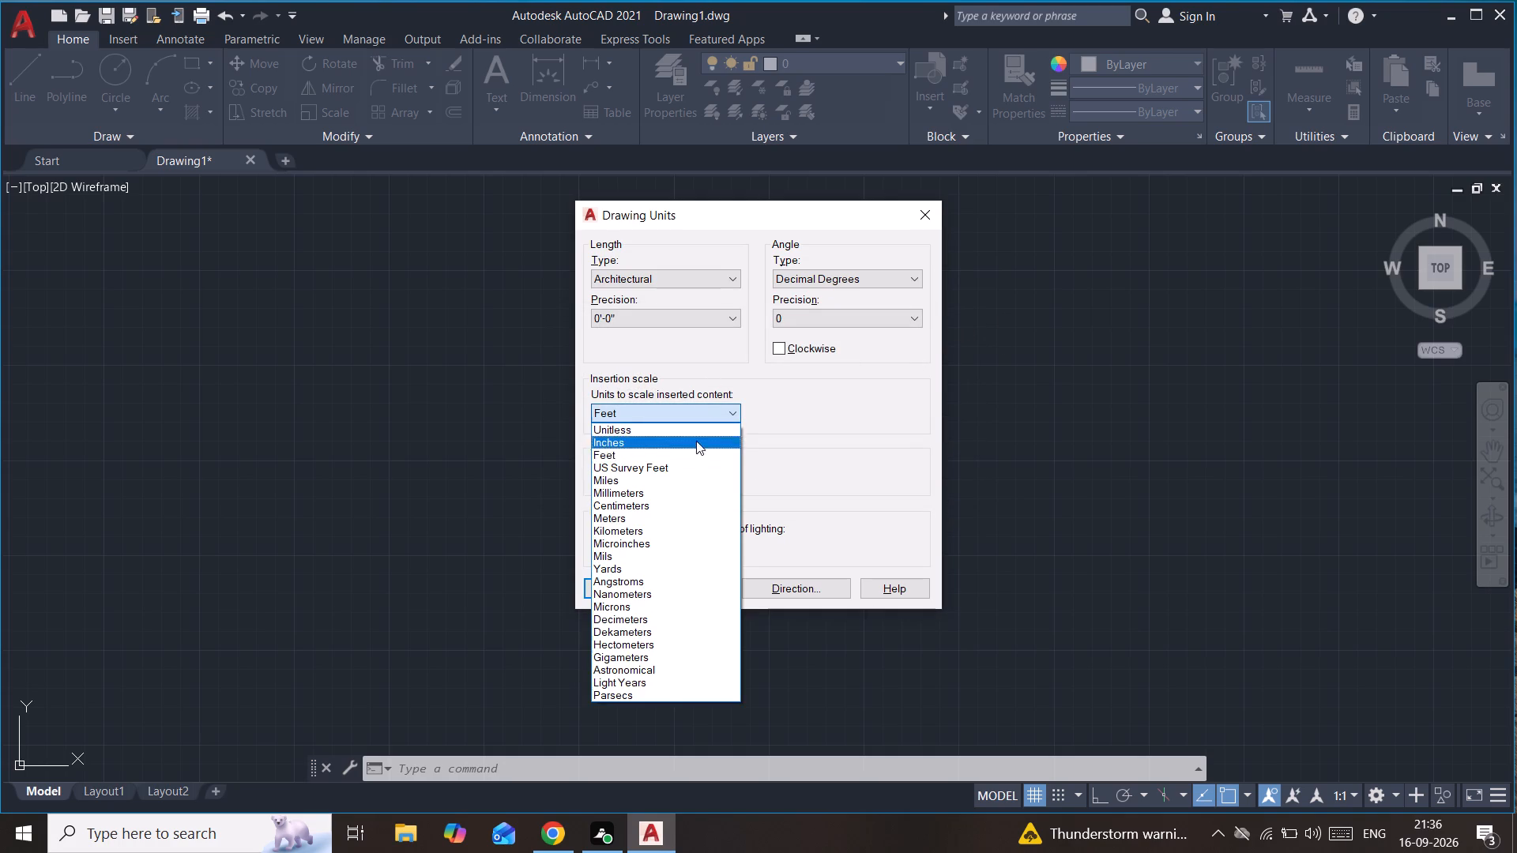
{"action": "left_click", "coordinate": [698, 439]}
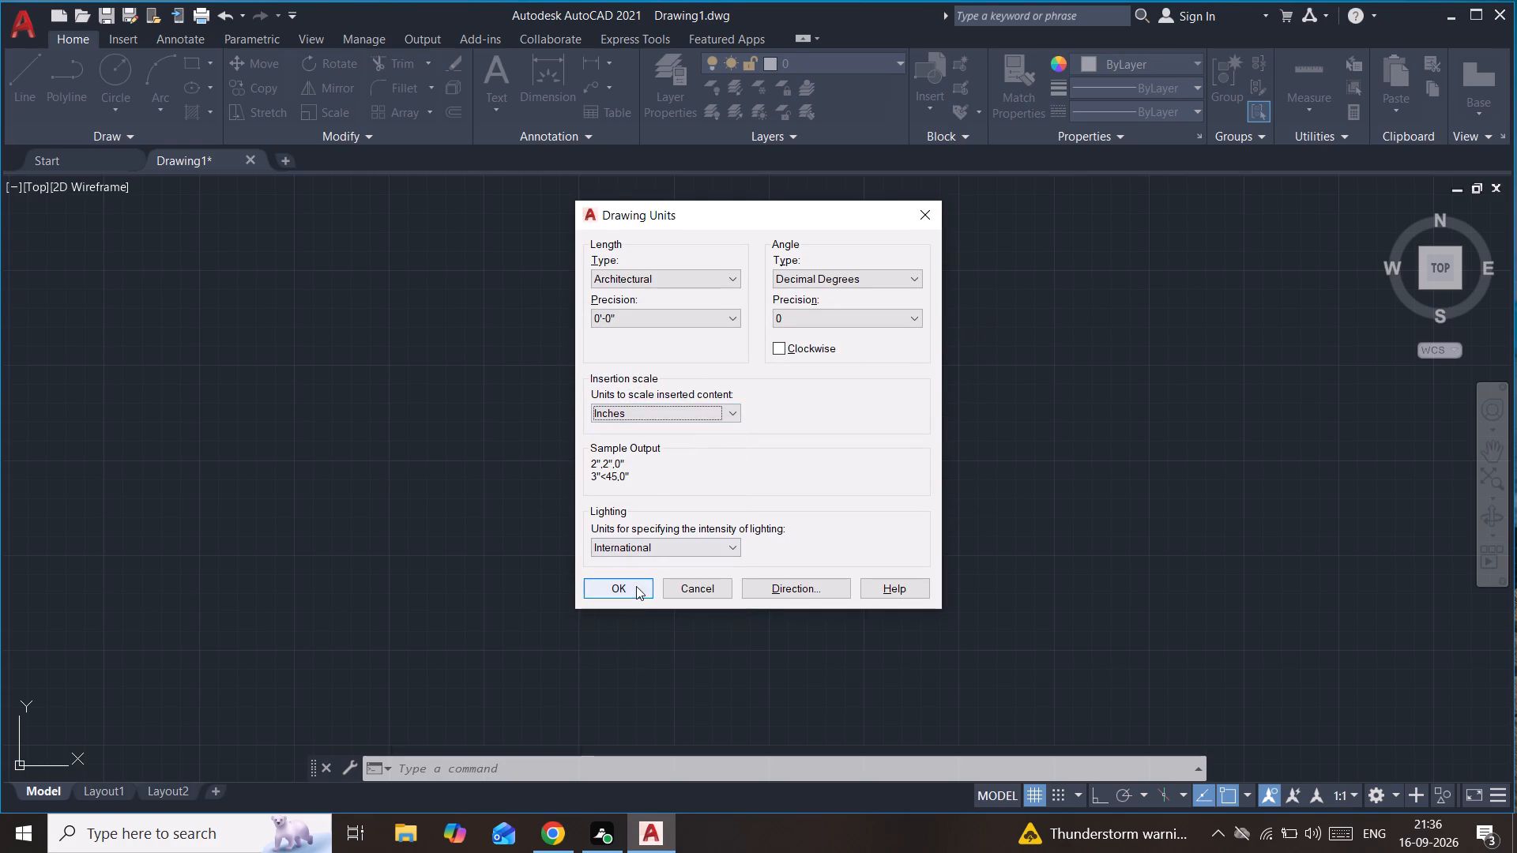
{"action": "left_click", "coordinate": [636, 586]}
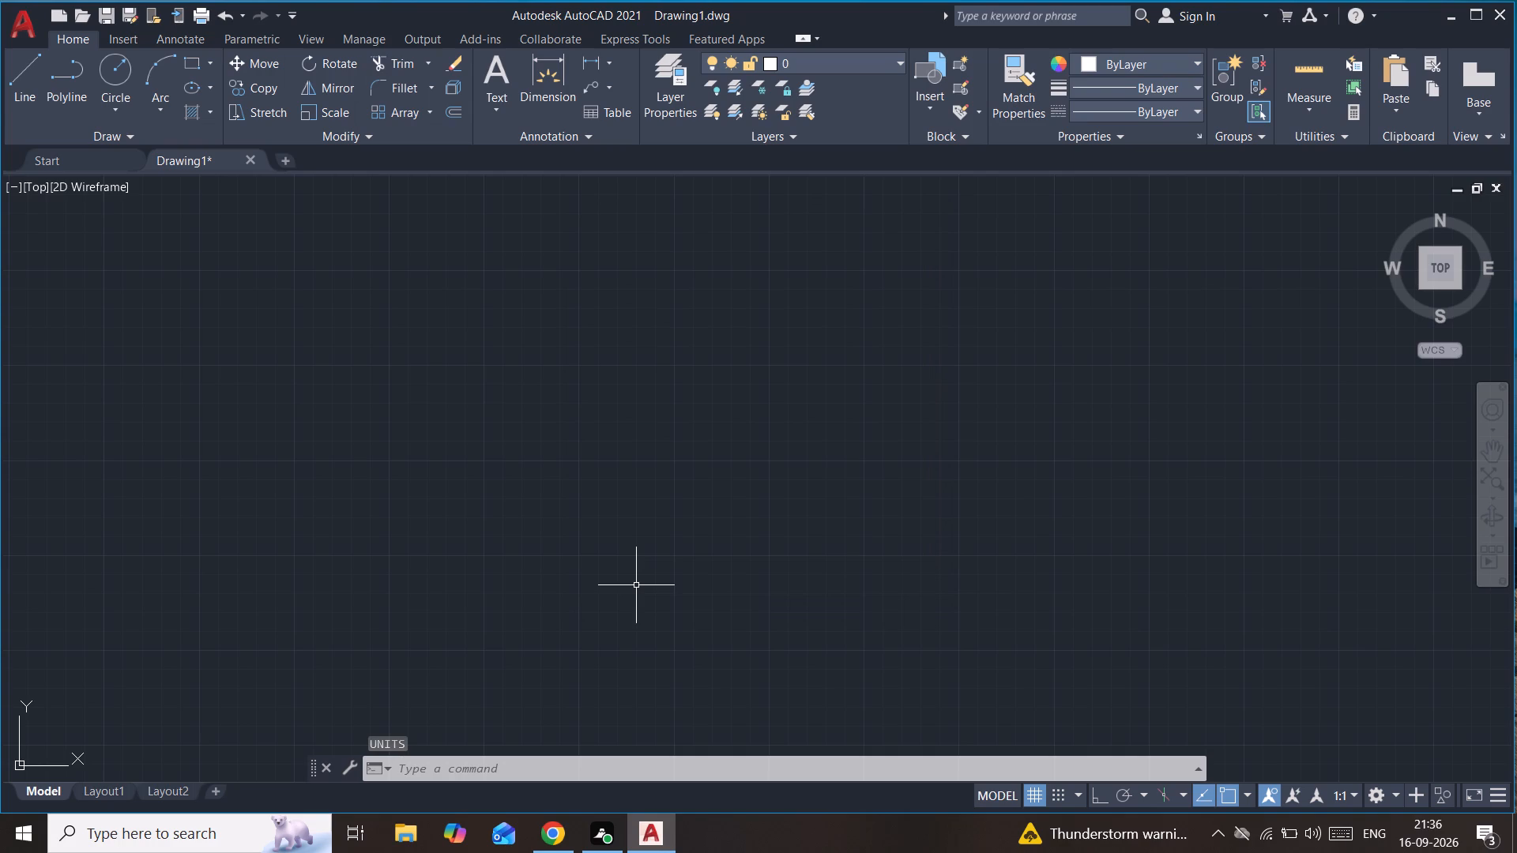
Modify the ISO-25 dimension style's primary units to Architectural format with 0'-0" precision.
{"action": "key", "text": "d"}
{"action": "key", "text": "Return"}
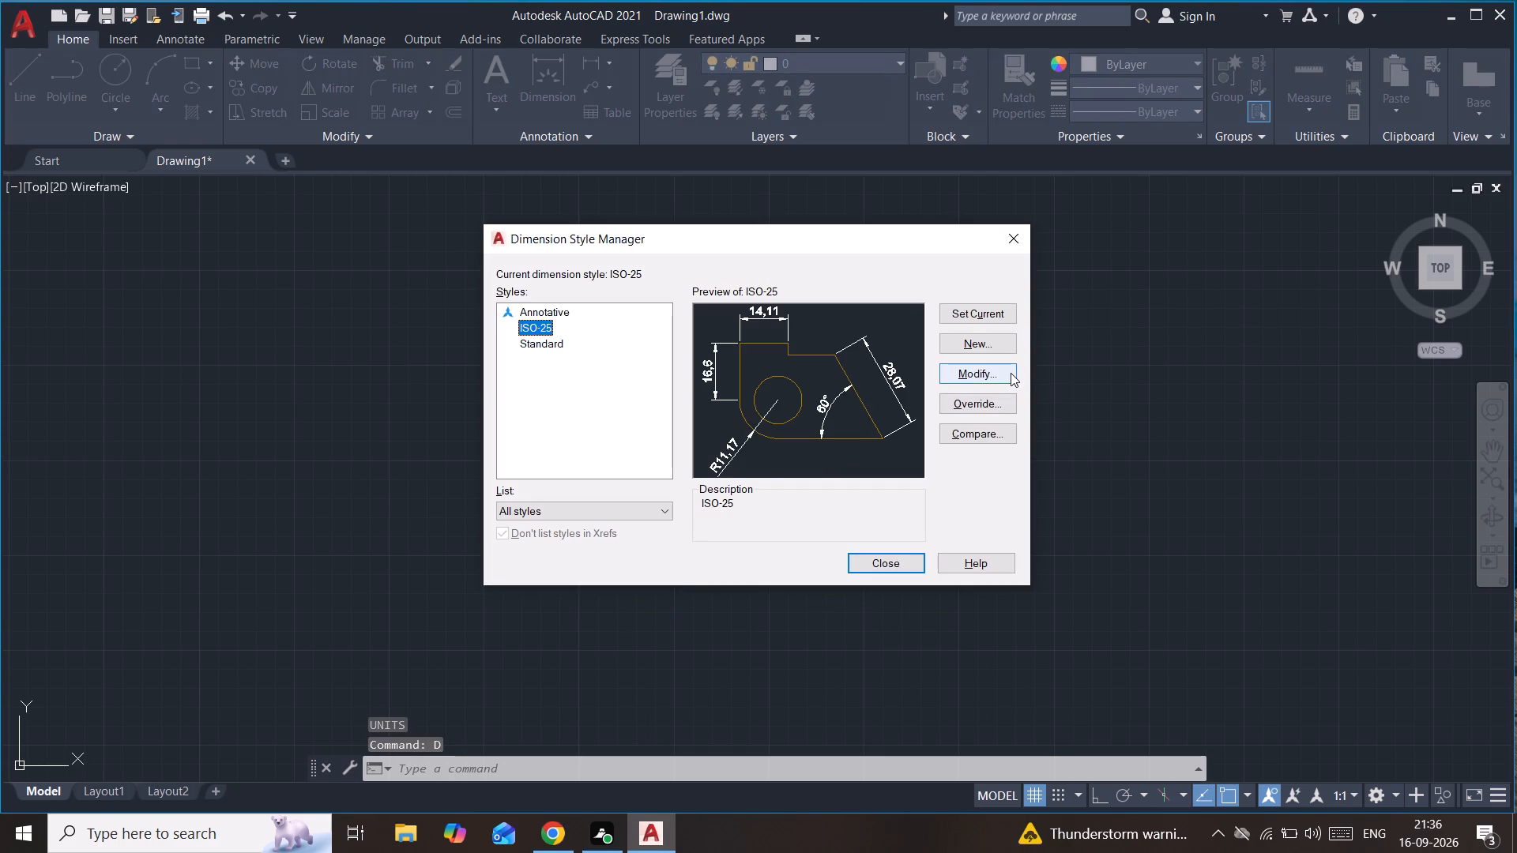
{"action": "left_click", "coordinate": [1011, 373]}
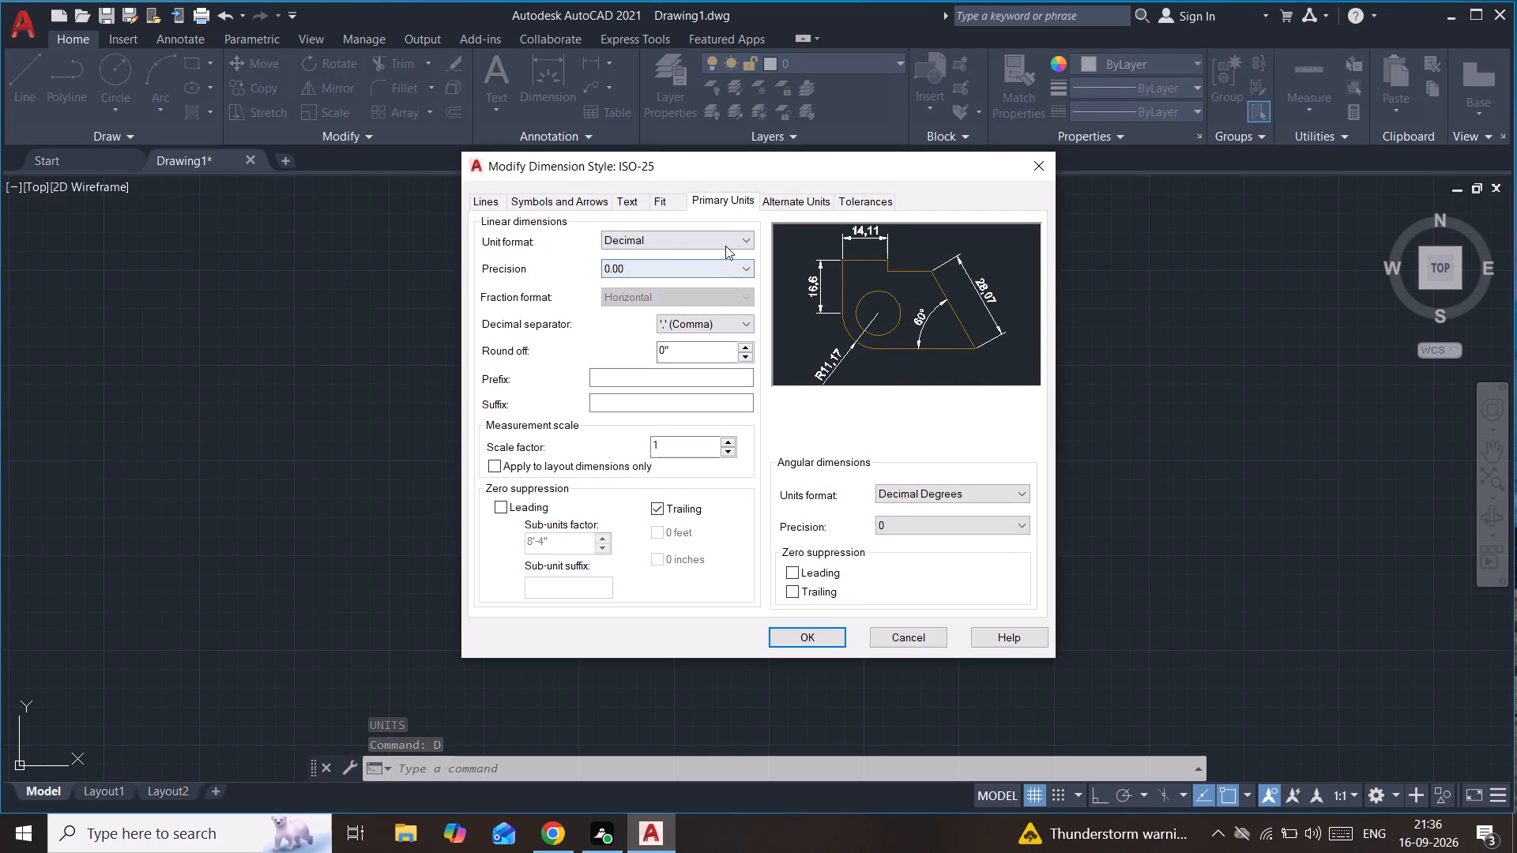
{"action": "left_click", "coordinate": [725, 246]}
{"action": "left_click", "coordinate": [723, 295]}
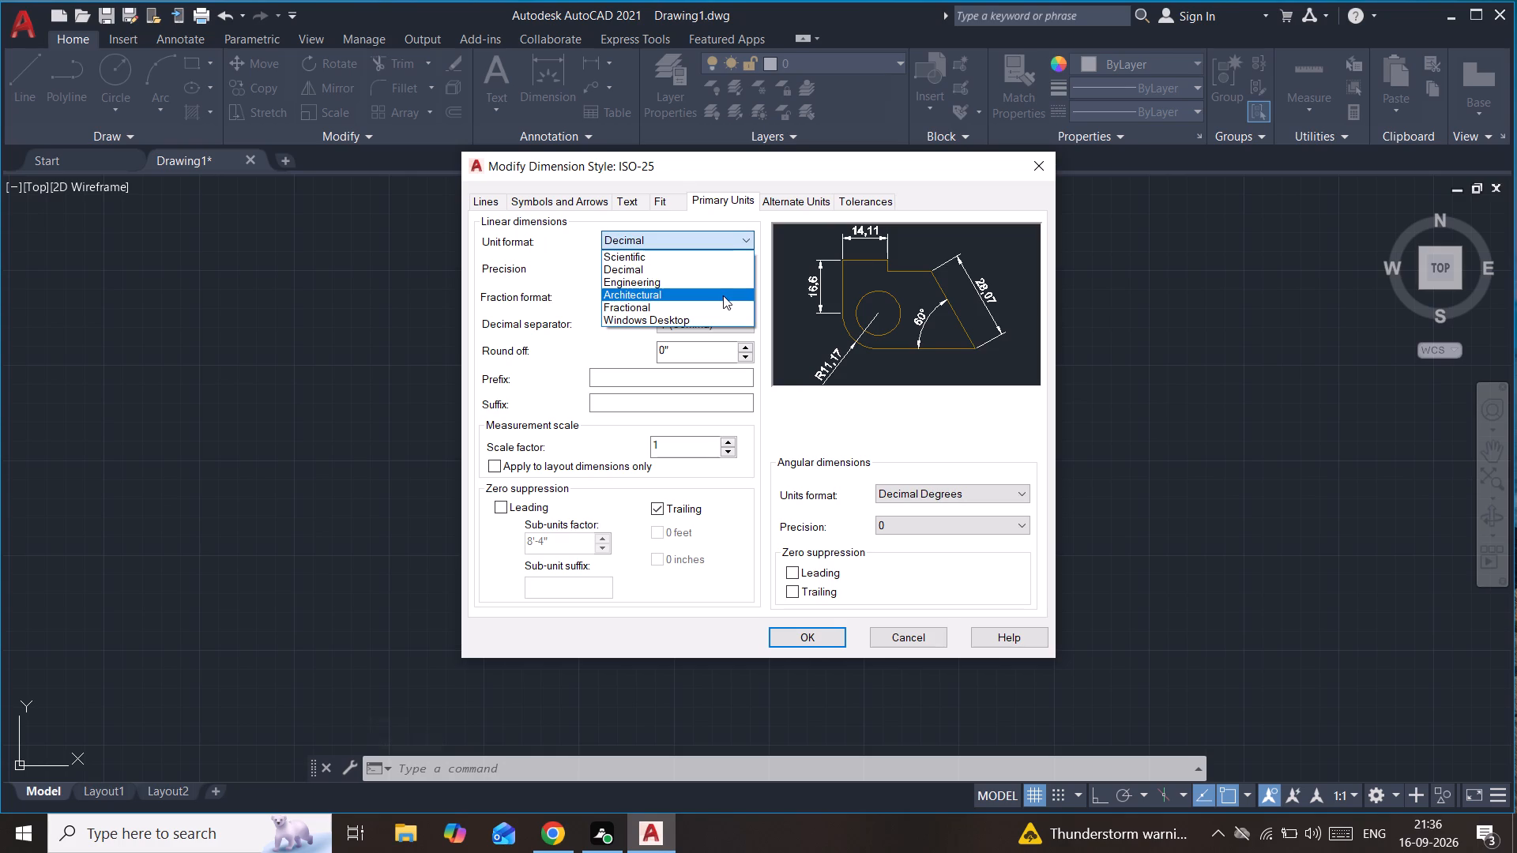
{"action": "left_click", "coordinate": [715, 269]}
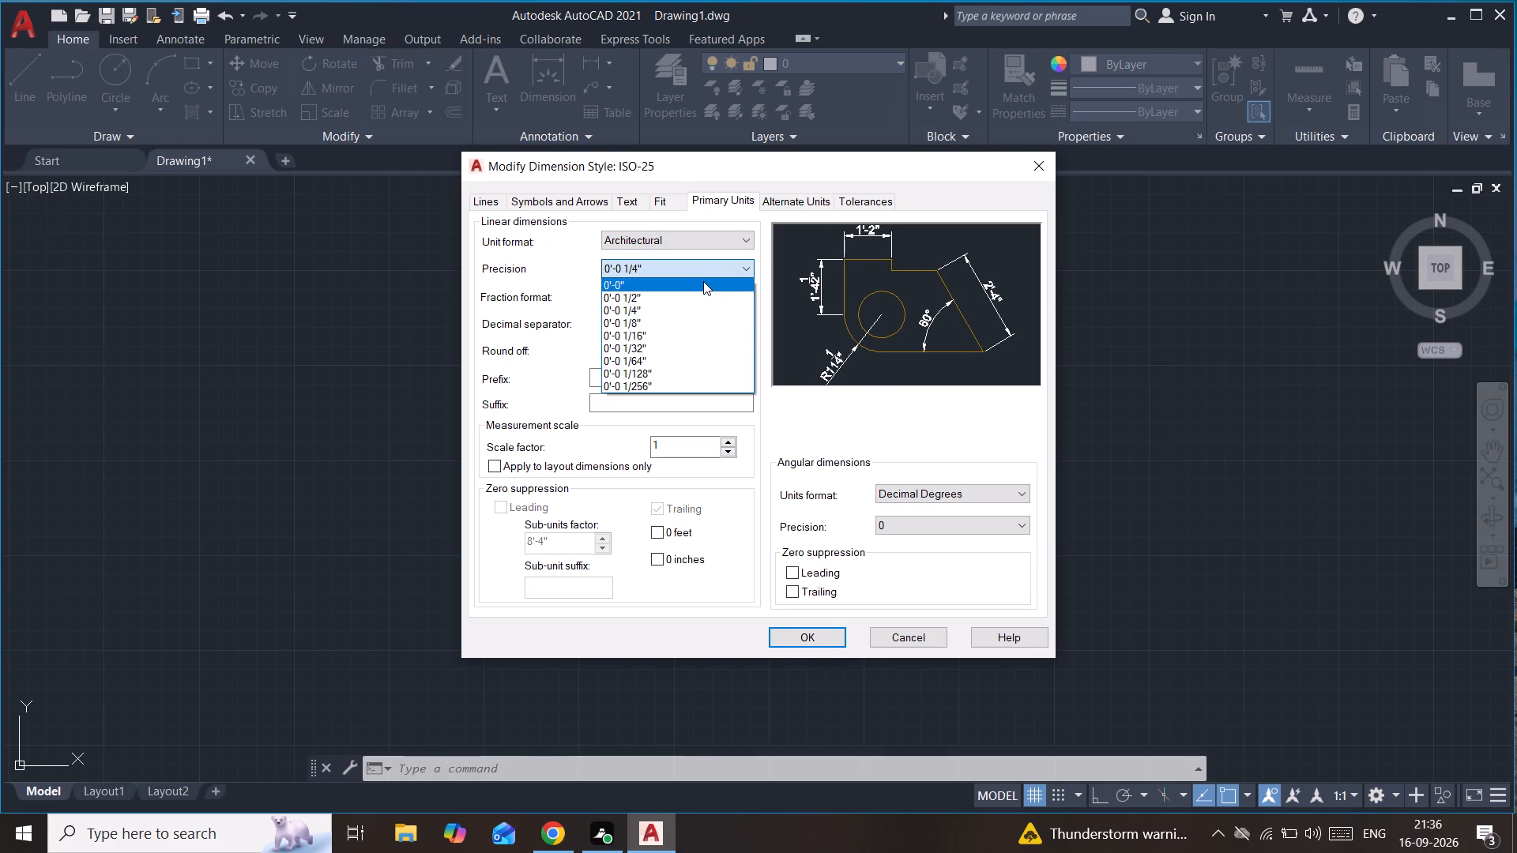
{"action": "left_click", "coordinate": [703, 281]}
Set the ISO-25 dimension text height to 8", make the style current and close the style manager.
{"action": "left_click", "coordinate": [657, 207]}
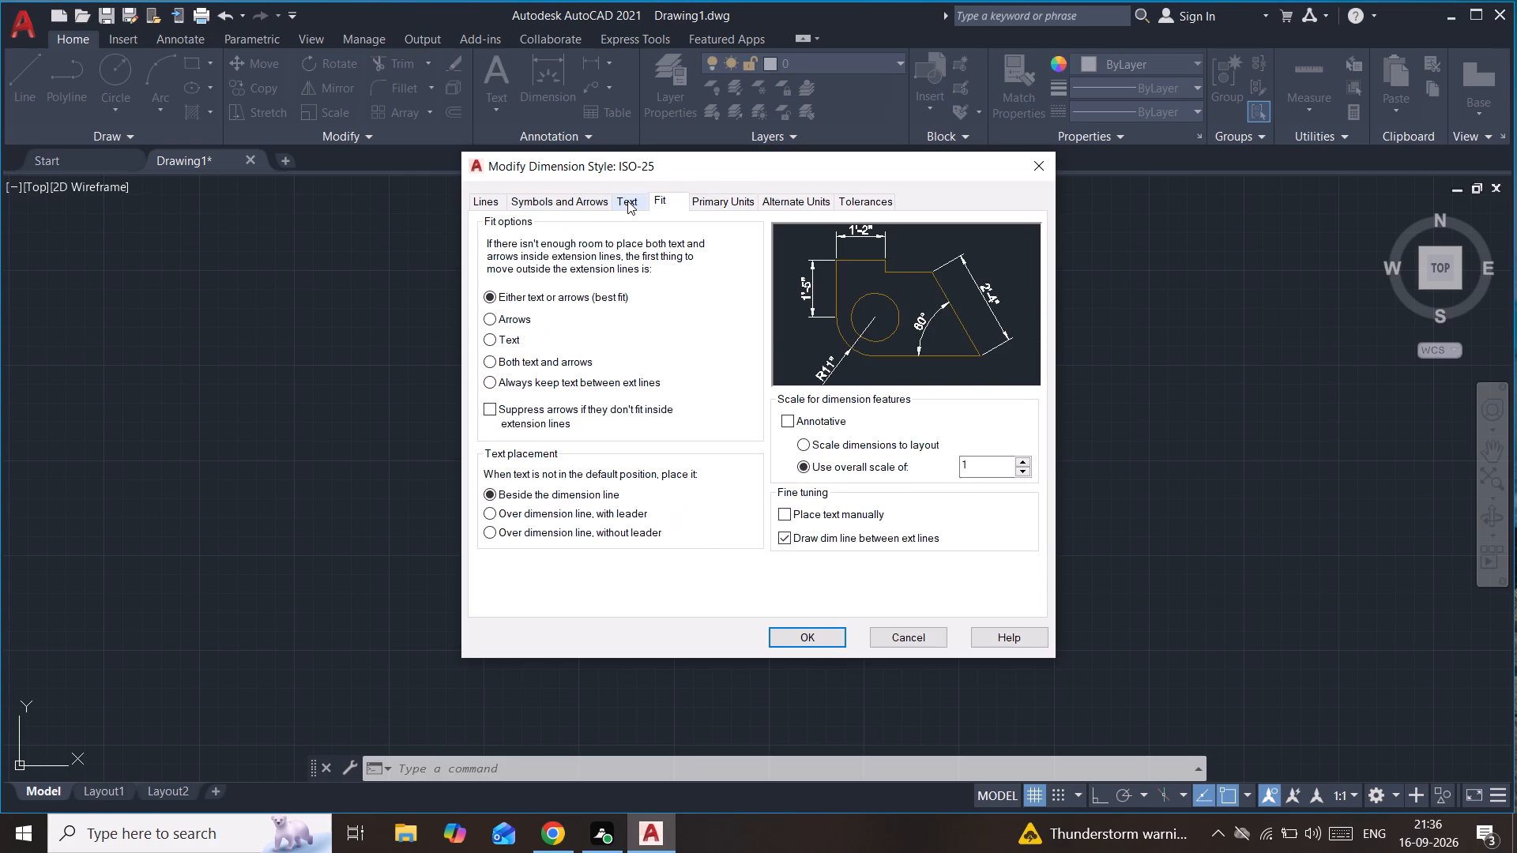
{"action": "left_click", "coordinate": [627, 201]}
{"action": "left_click_drag", "start_coordinate": [718, 336], "coordinate": [644, 344]}
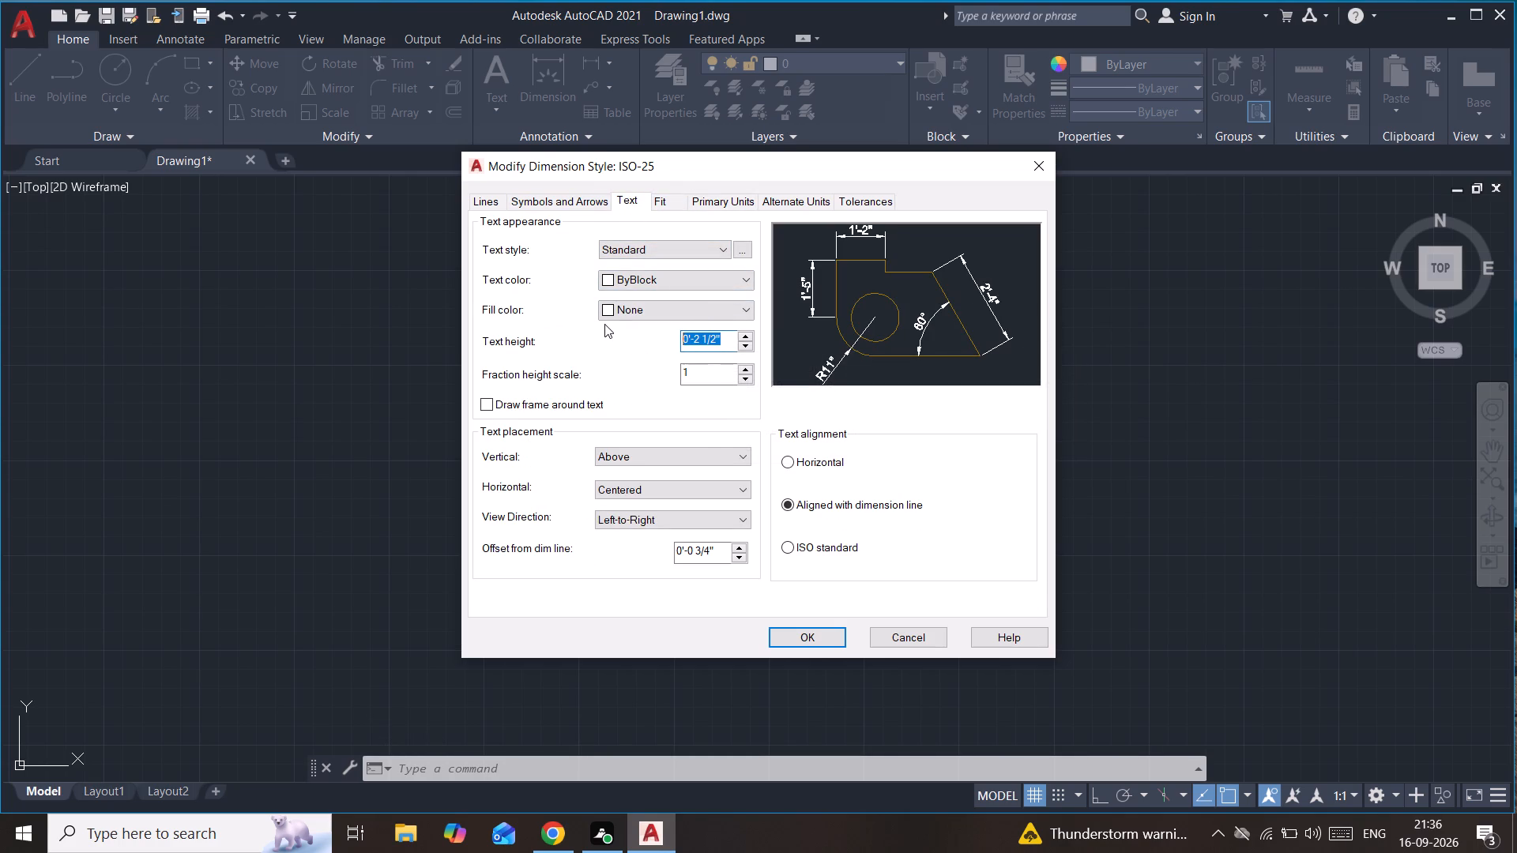
{"action": "key", "text": "BackSpace"}
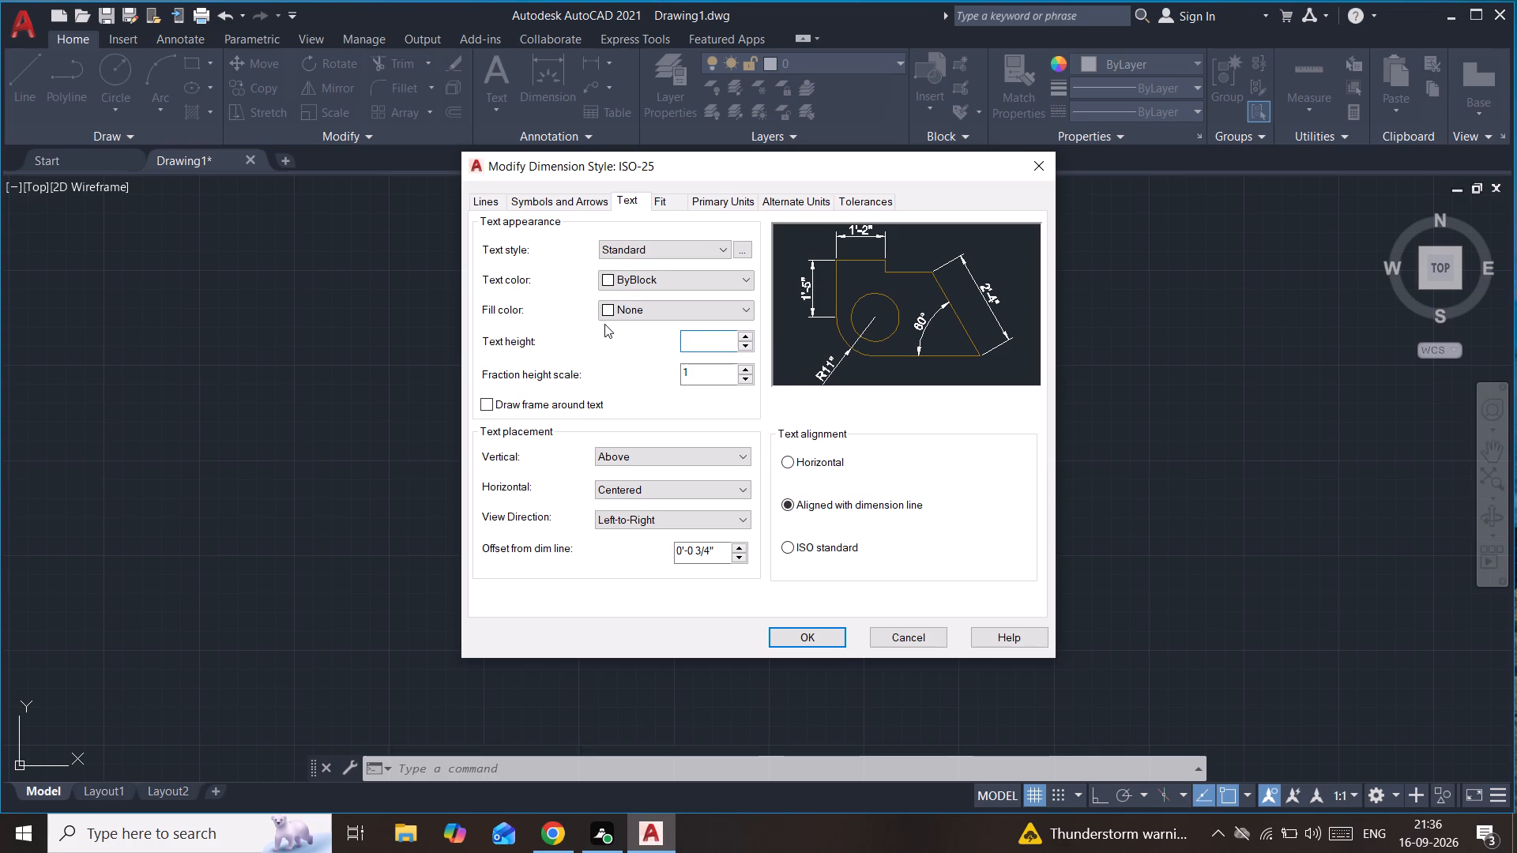
{"action": "key", "text": "8"}
{"action": "key", "text": "Return"}
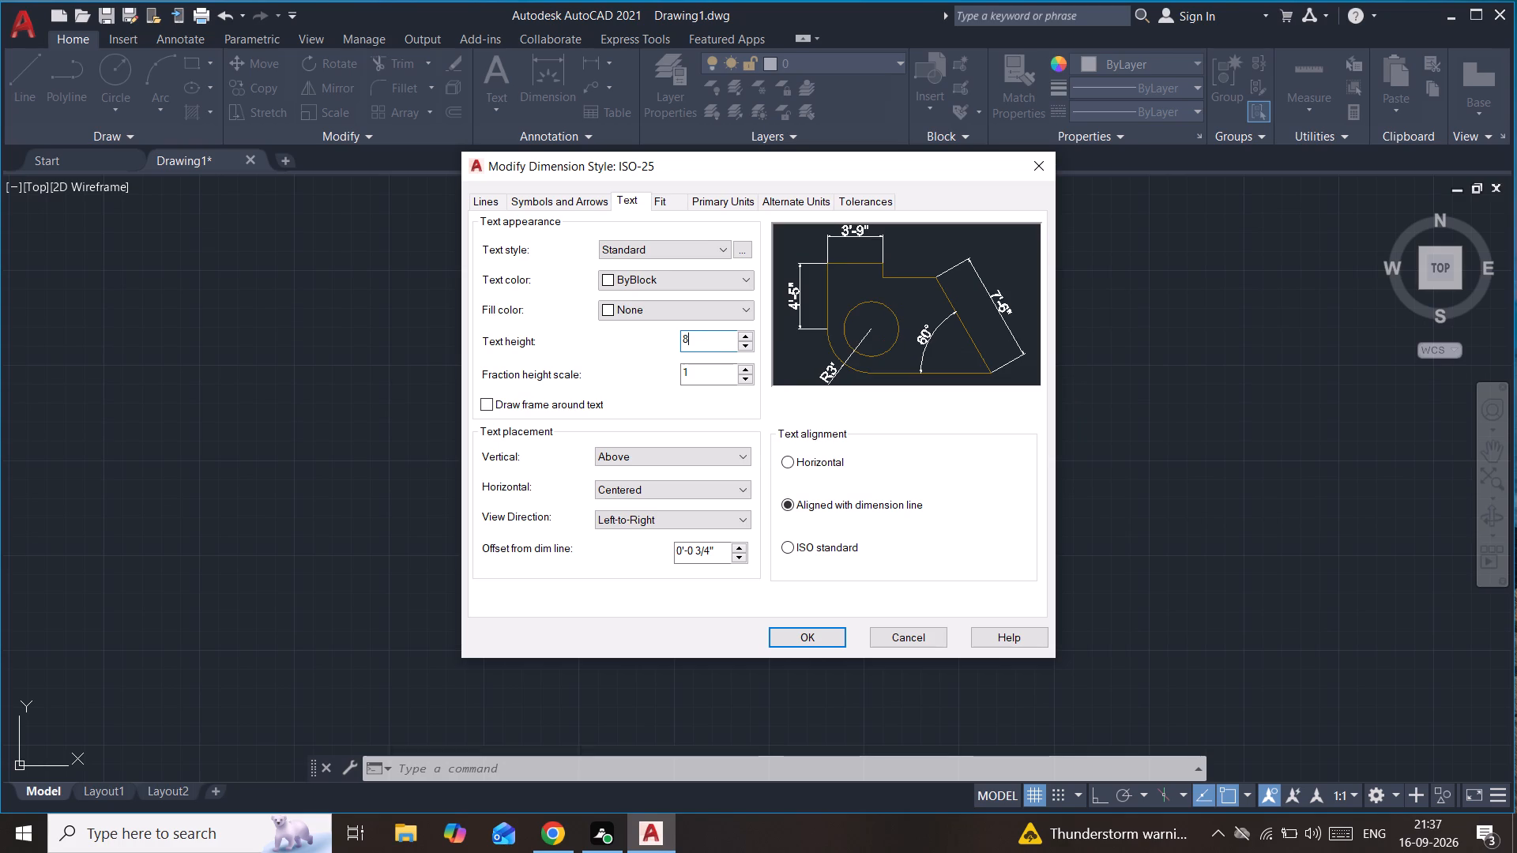
{"action": "left_click", "coordinate": [825, 631]}
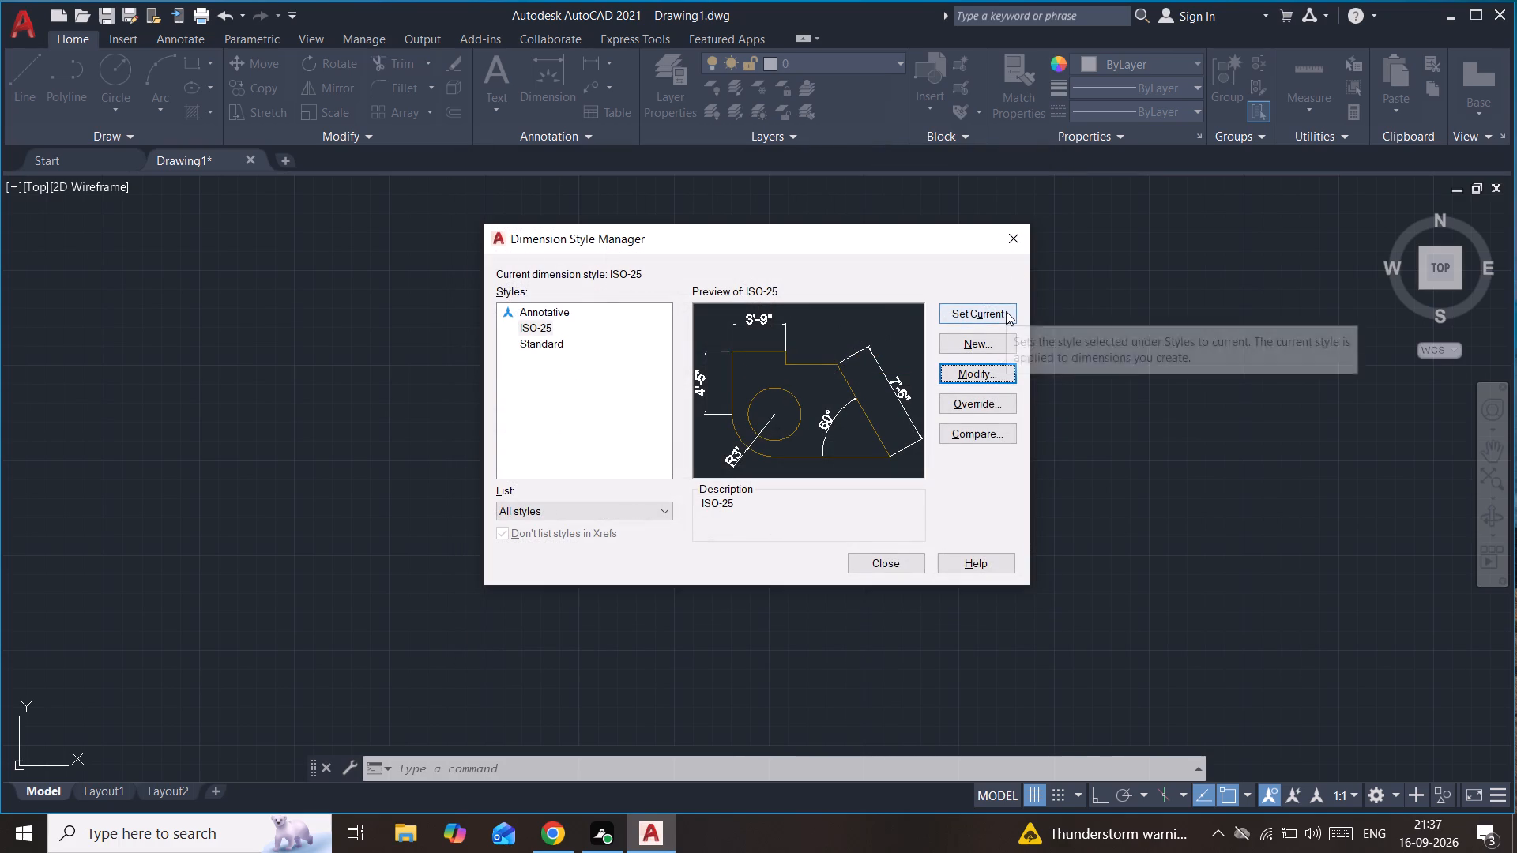
{"action": "left_click", "coordinate": [1006, 311]}
{"action": "left_click", "coordinate": [914, 558]}
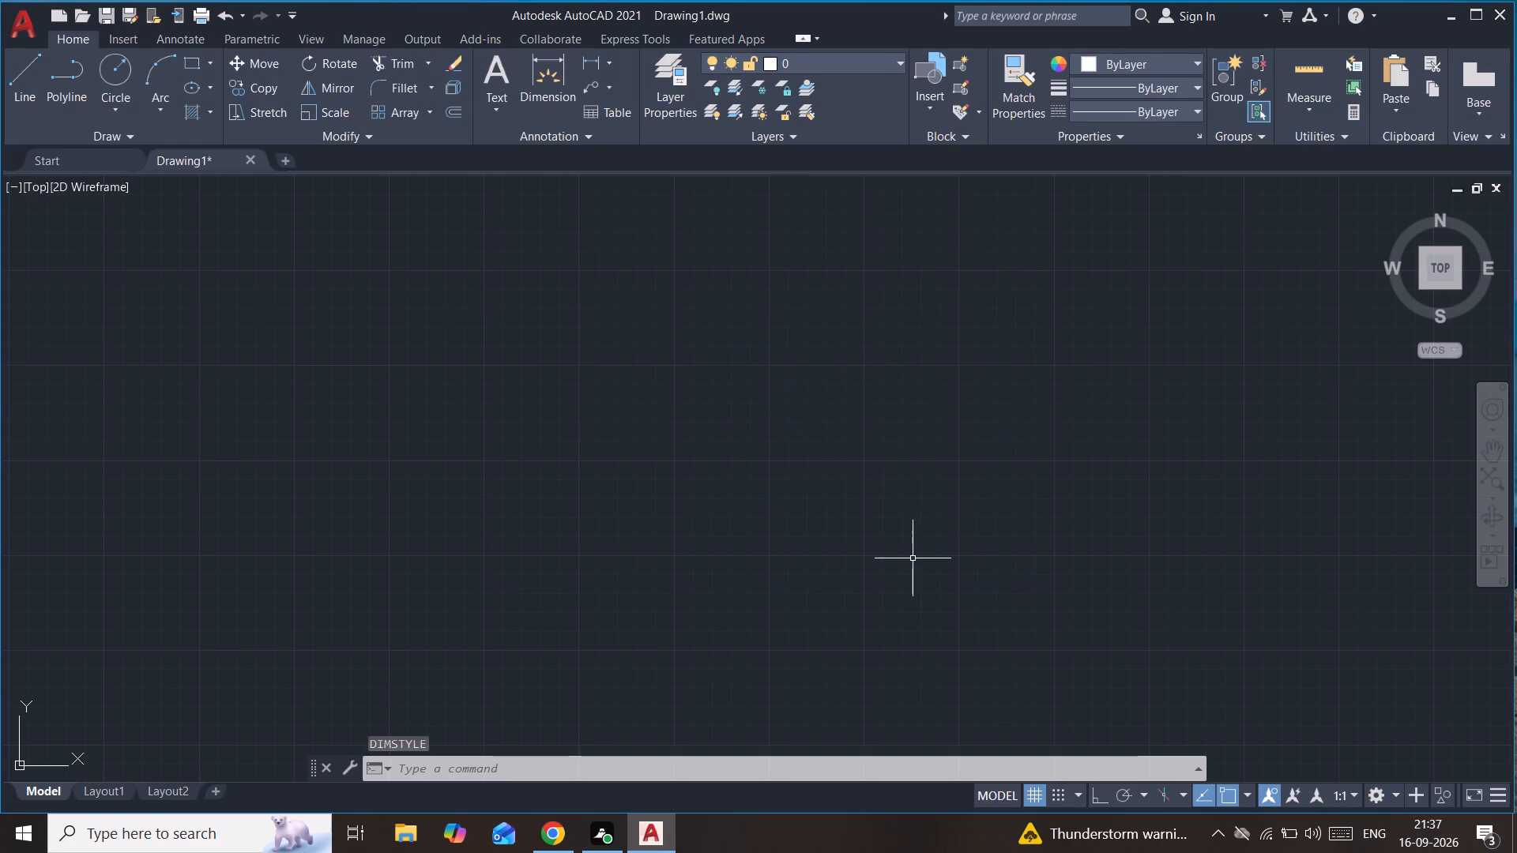
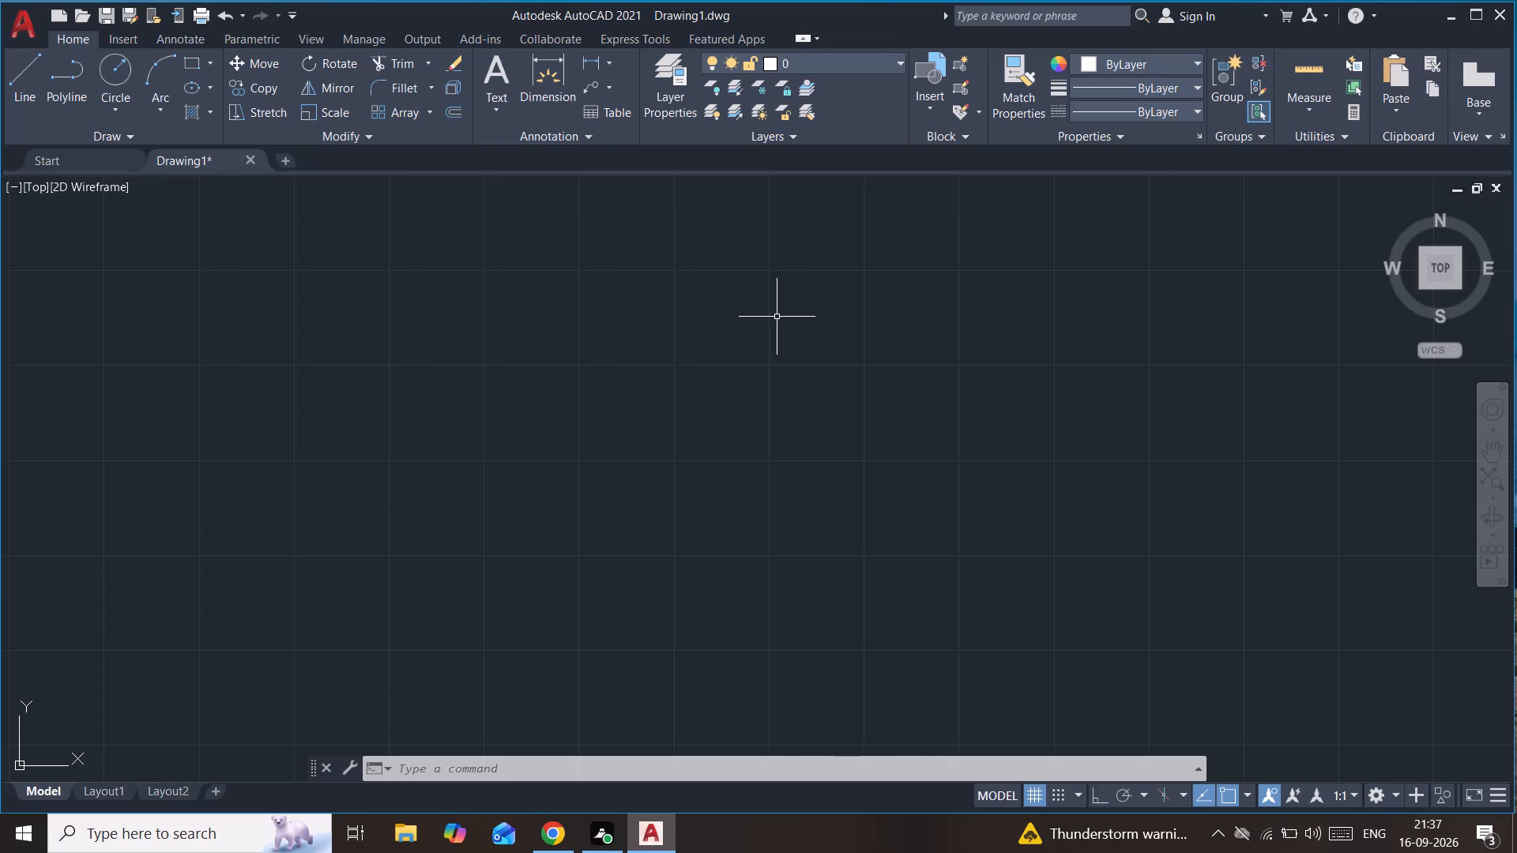
Start a line from a point in the upper part of the empty drawing area and turn on Ortho mode.
{"action": "key", "text": "l"}
{"action": "key", "text": "Return"}
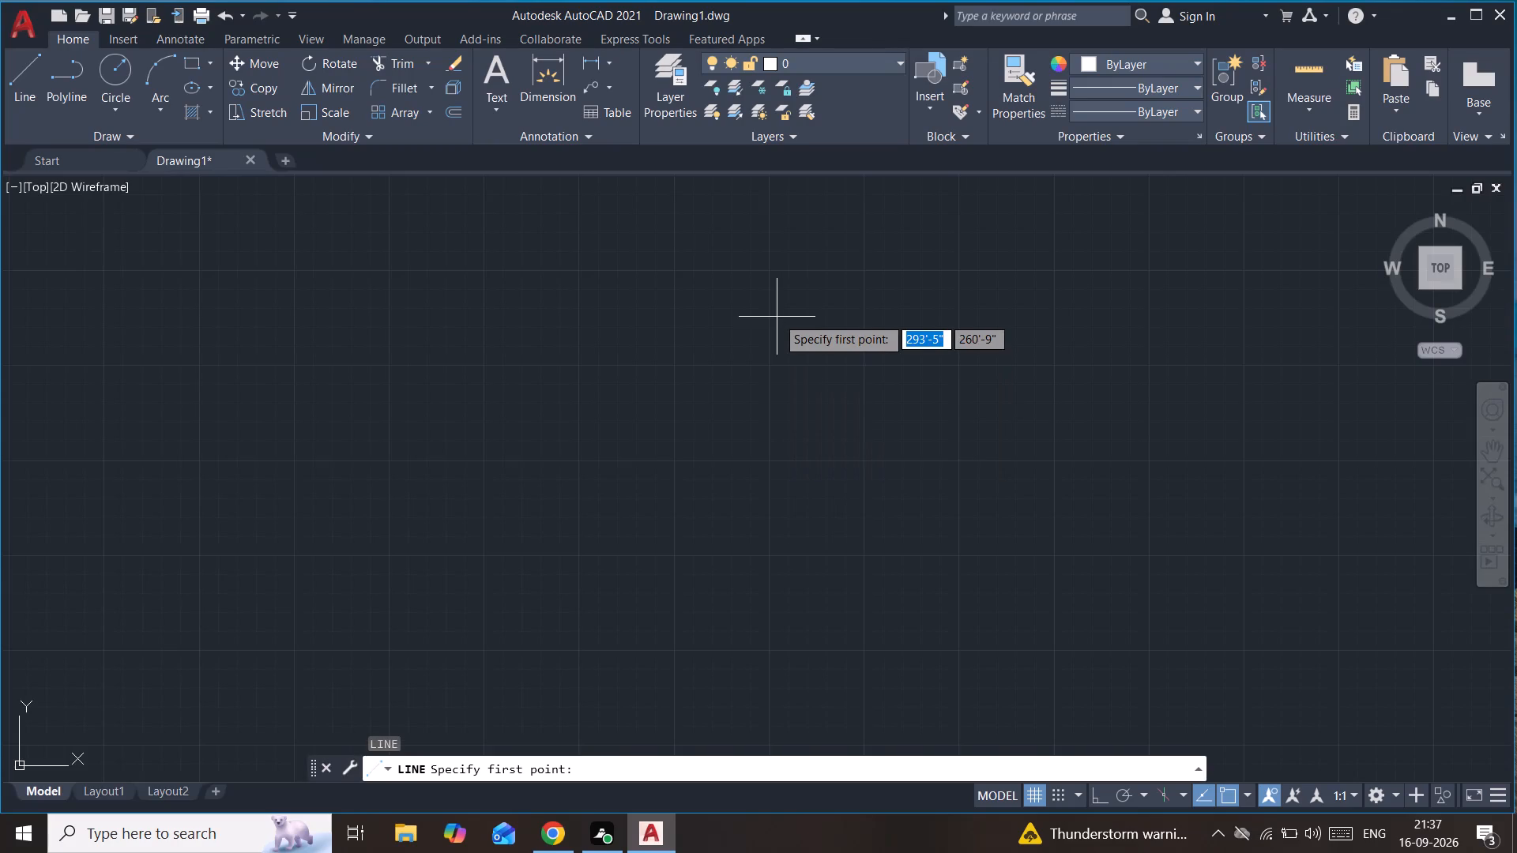
{"action": "left_click", "coordinate": [574, 283]}
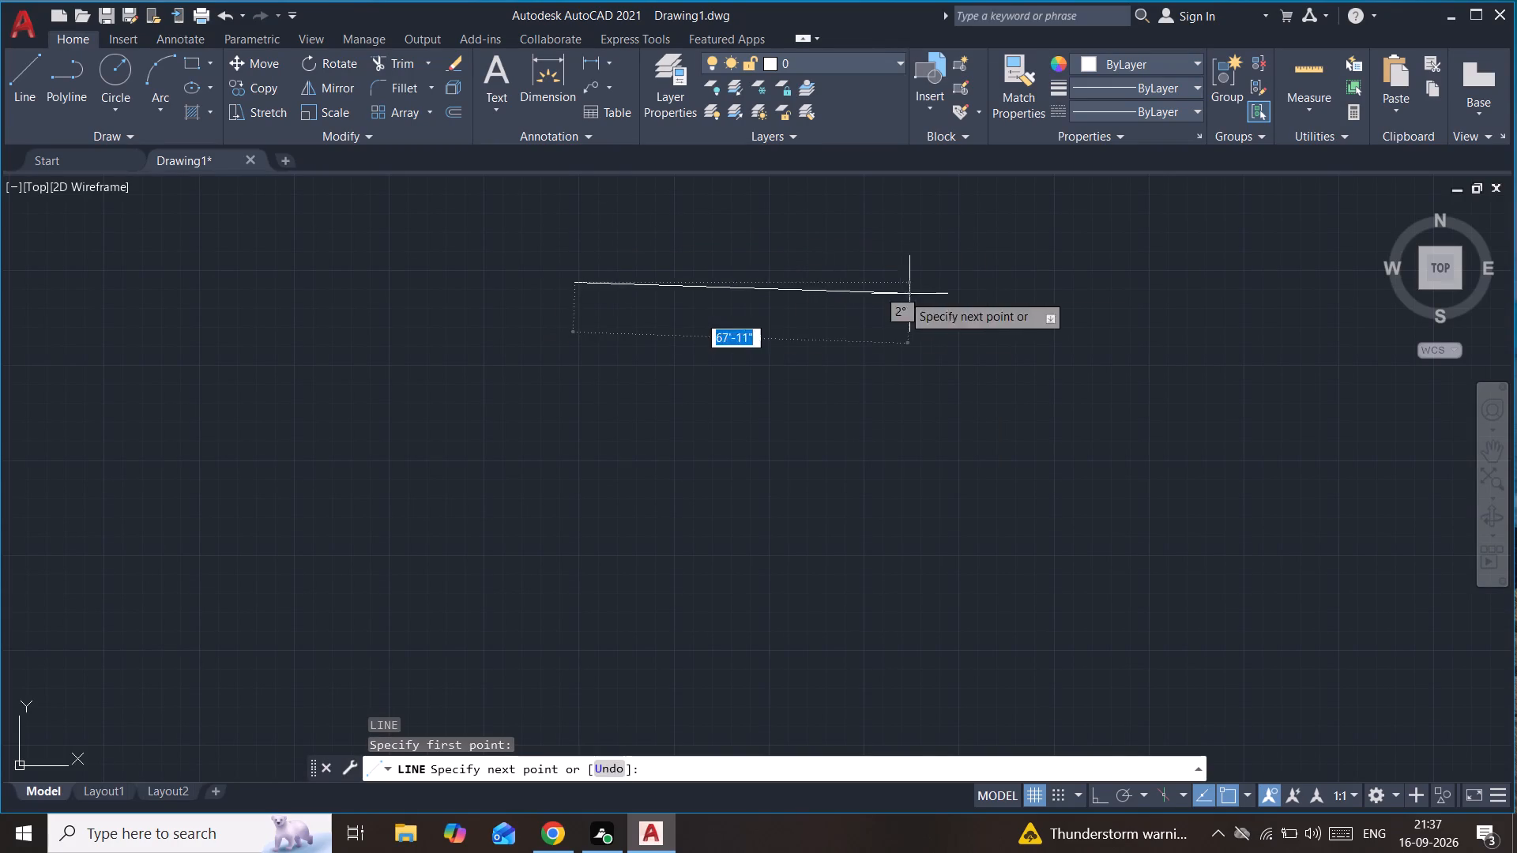
{"action": "key", "text": "F8"}
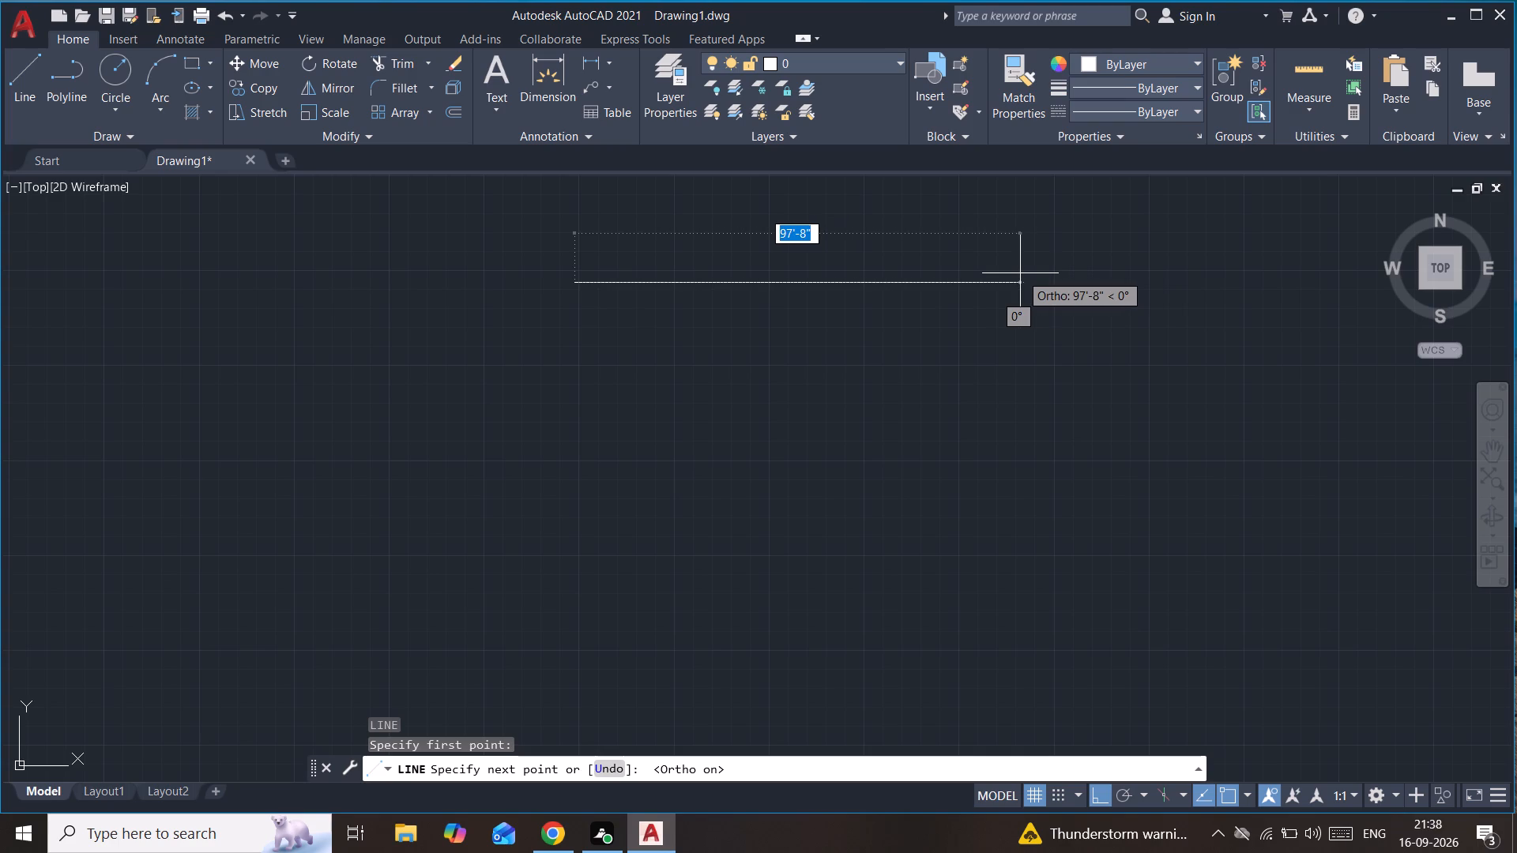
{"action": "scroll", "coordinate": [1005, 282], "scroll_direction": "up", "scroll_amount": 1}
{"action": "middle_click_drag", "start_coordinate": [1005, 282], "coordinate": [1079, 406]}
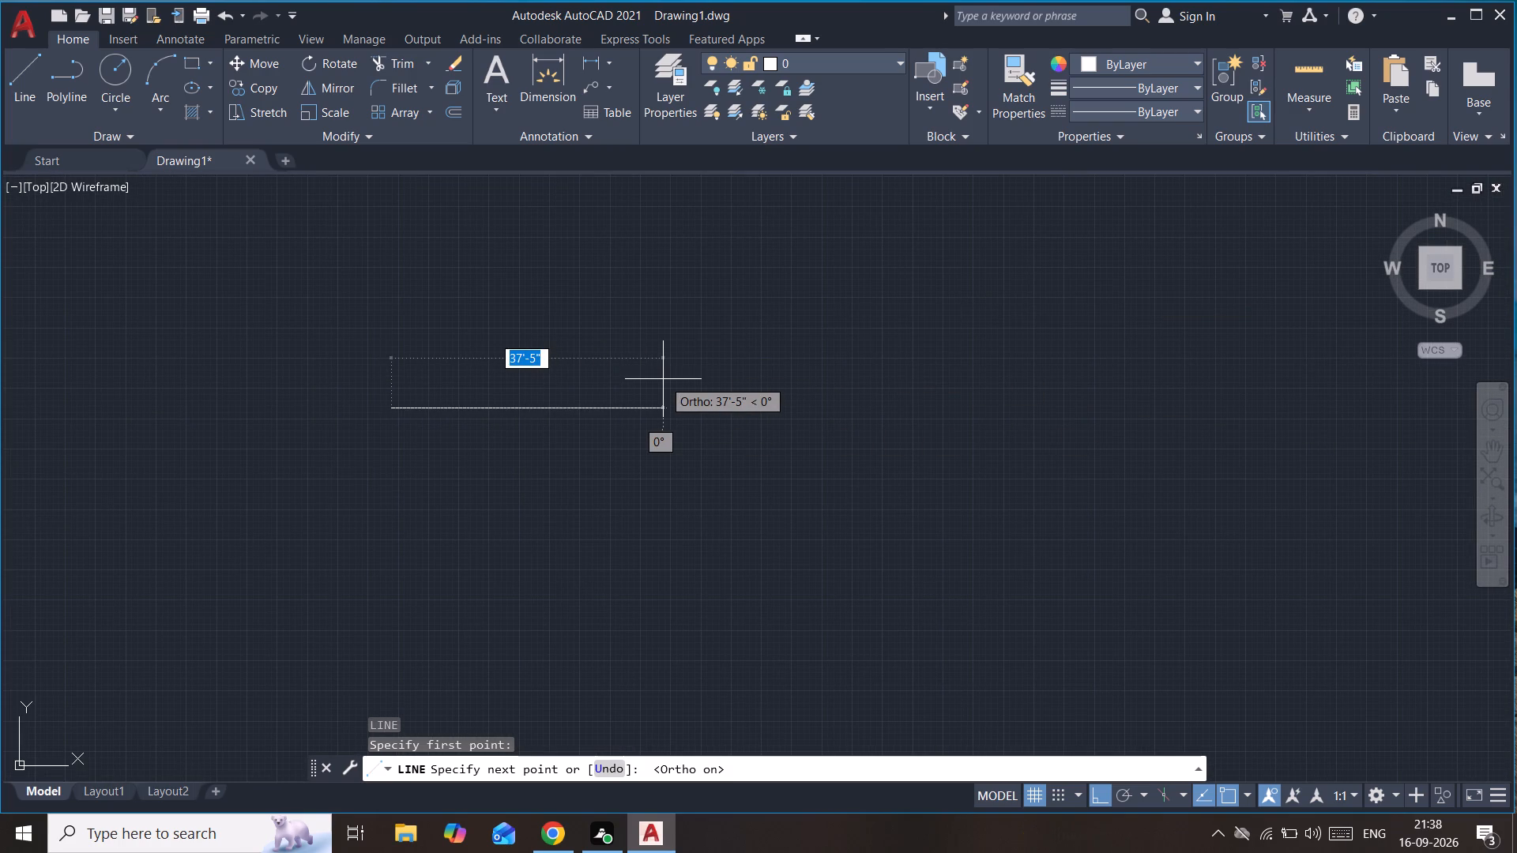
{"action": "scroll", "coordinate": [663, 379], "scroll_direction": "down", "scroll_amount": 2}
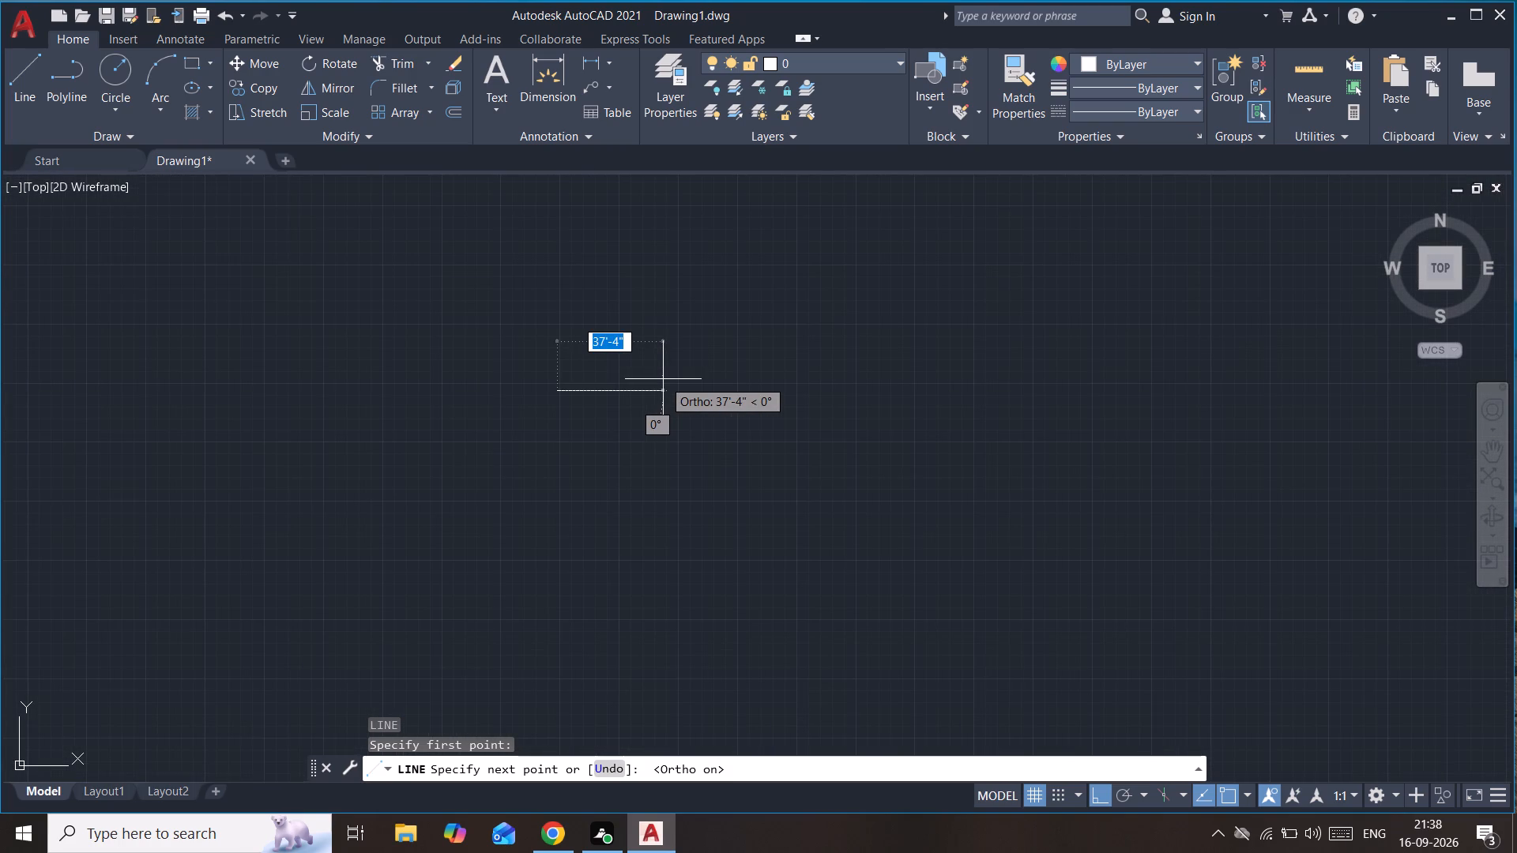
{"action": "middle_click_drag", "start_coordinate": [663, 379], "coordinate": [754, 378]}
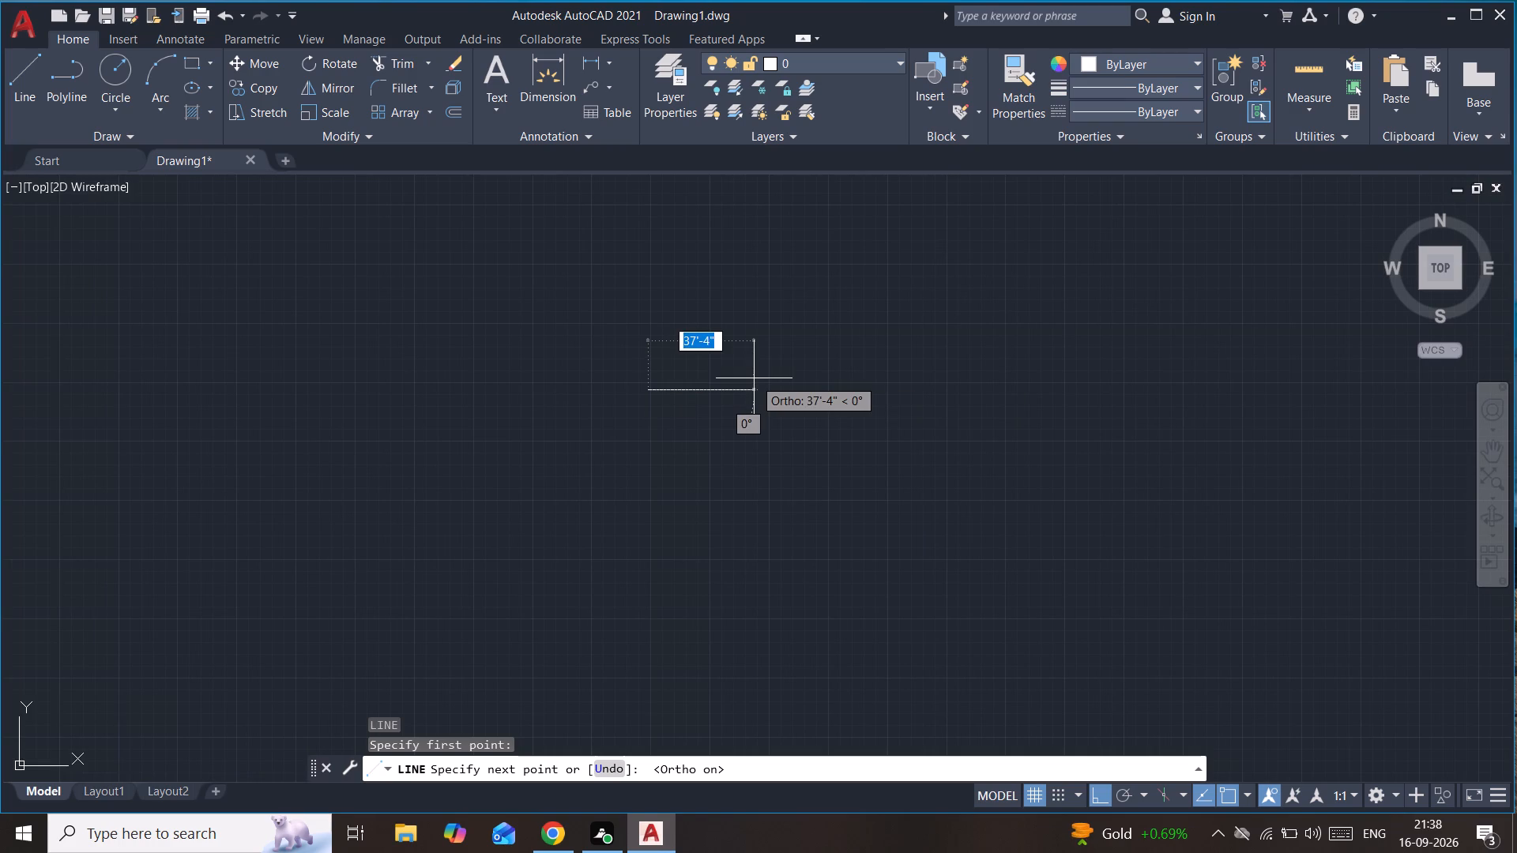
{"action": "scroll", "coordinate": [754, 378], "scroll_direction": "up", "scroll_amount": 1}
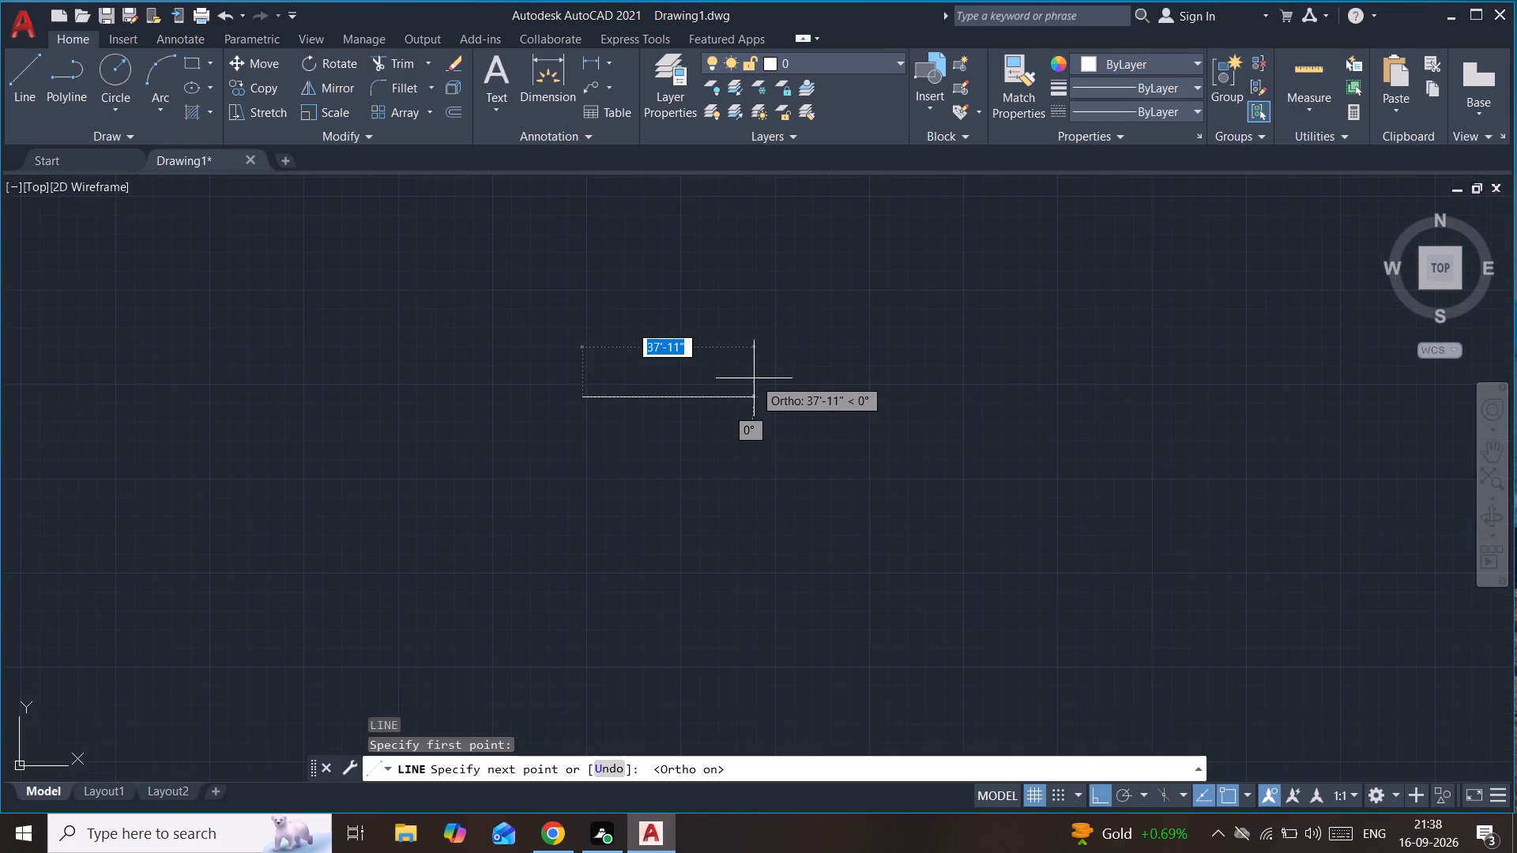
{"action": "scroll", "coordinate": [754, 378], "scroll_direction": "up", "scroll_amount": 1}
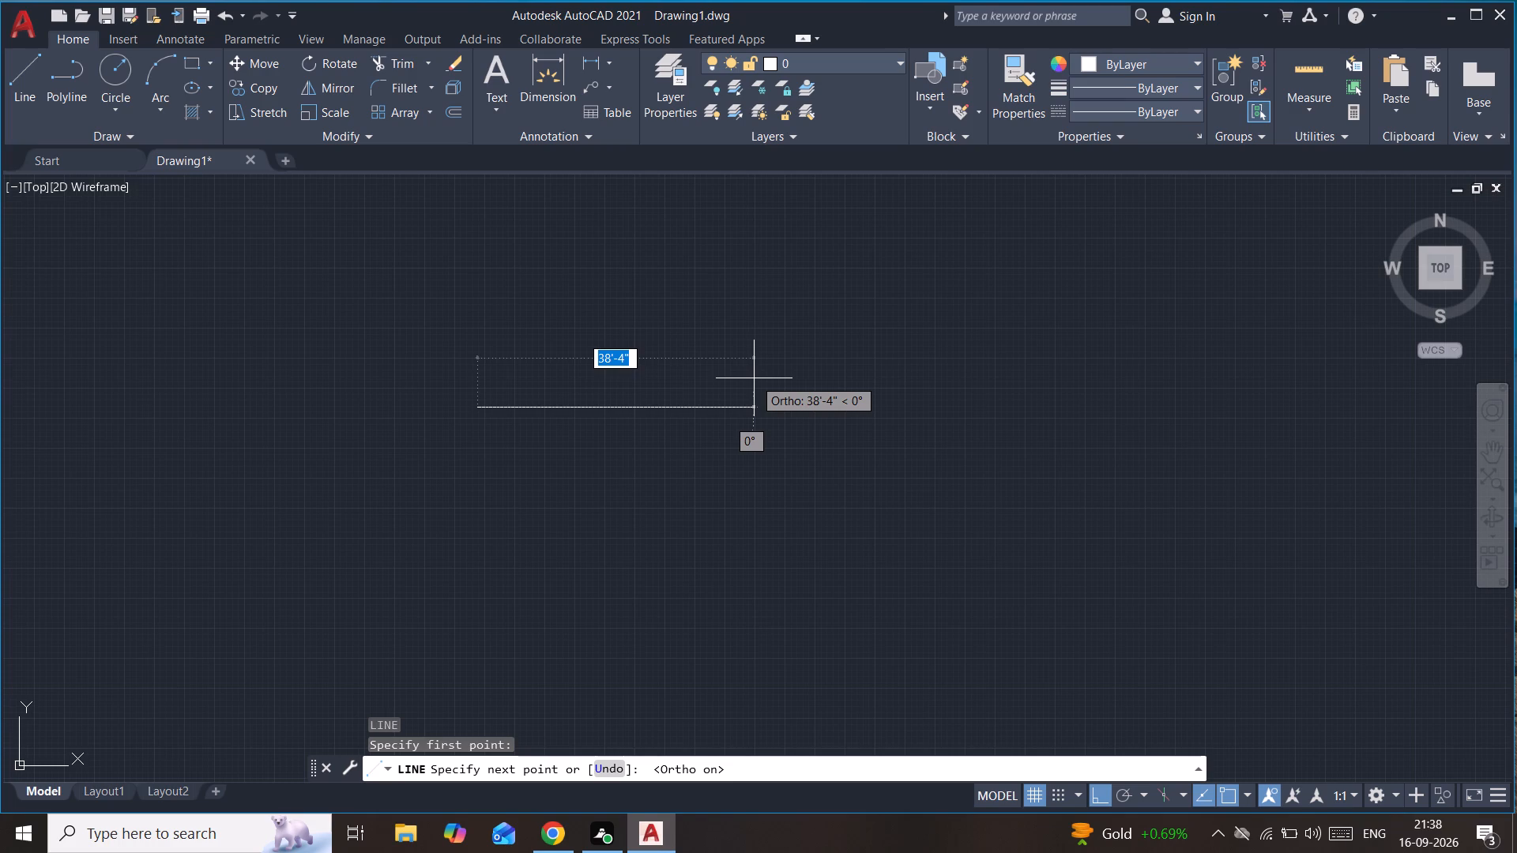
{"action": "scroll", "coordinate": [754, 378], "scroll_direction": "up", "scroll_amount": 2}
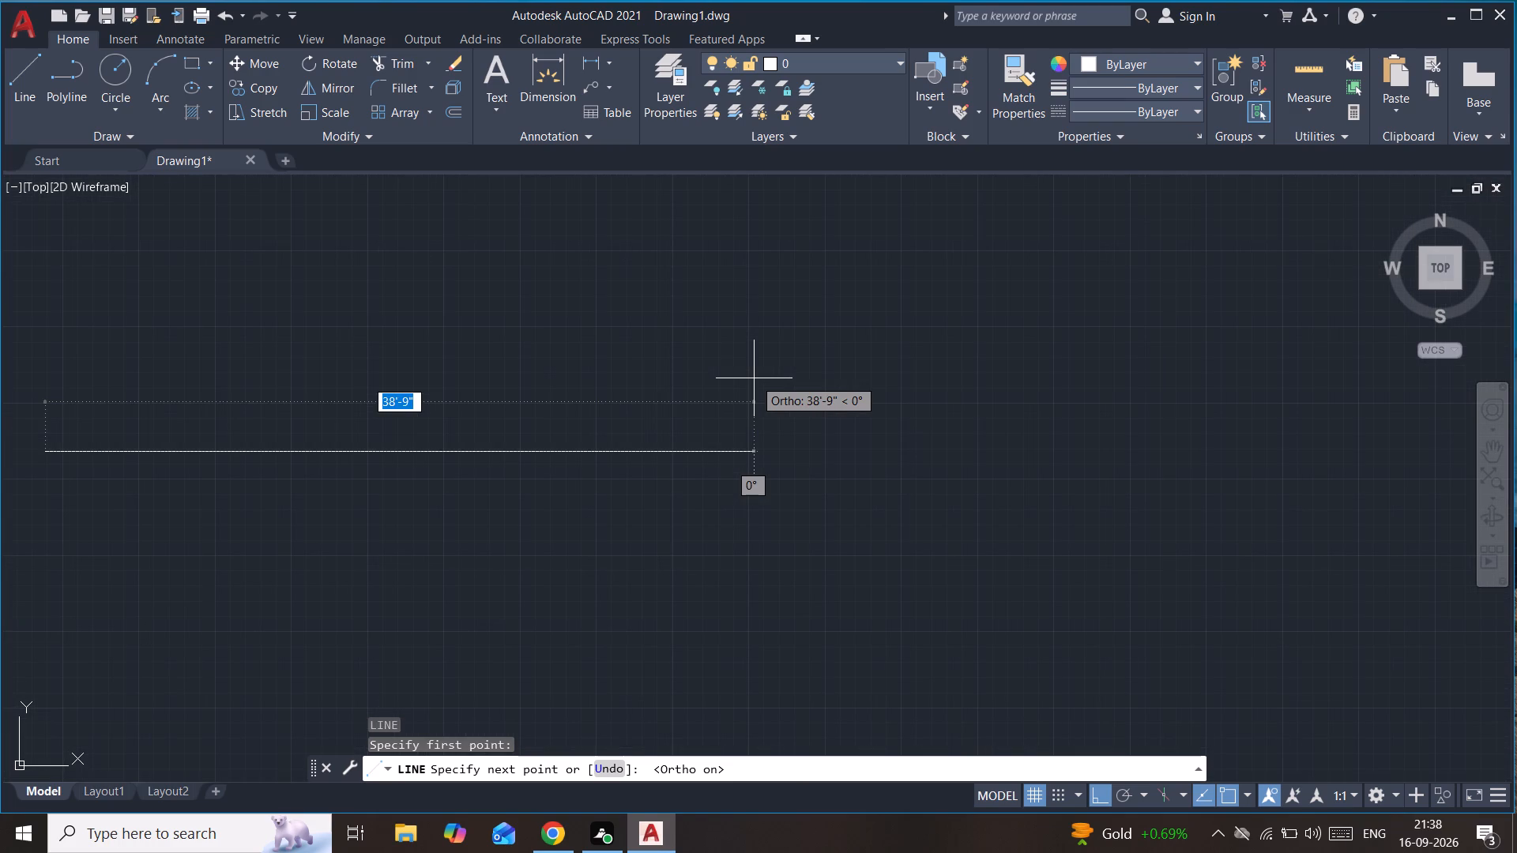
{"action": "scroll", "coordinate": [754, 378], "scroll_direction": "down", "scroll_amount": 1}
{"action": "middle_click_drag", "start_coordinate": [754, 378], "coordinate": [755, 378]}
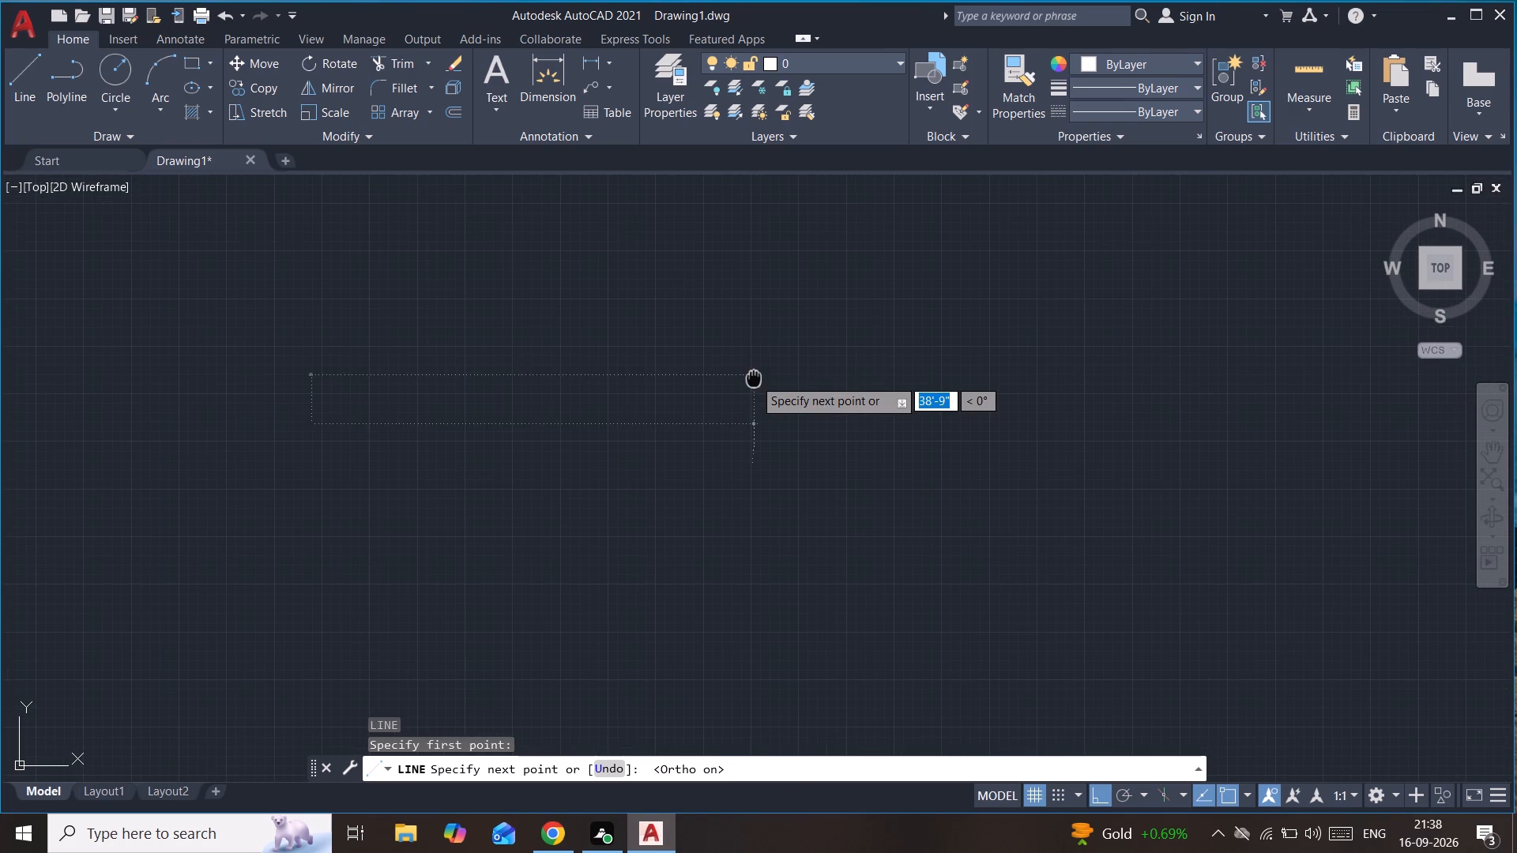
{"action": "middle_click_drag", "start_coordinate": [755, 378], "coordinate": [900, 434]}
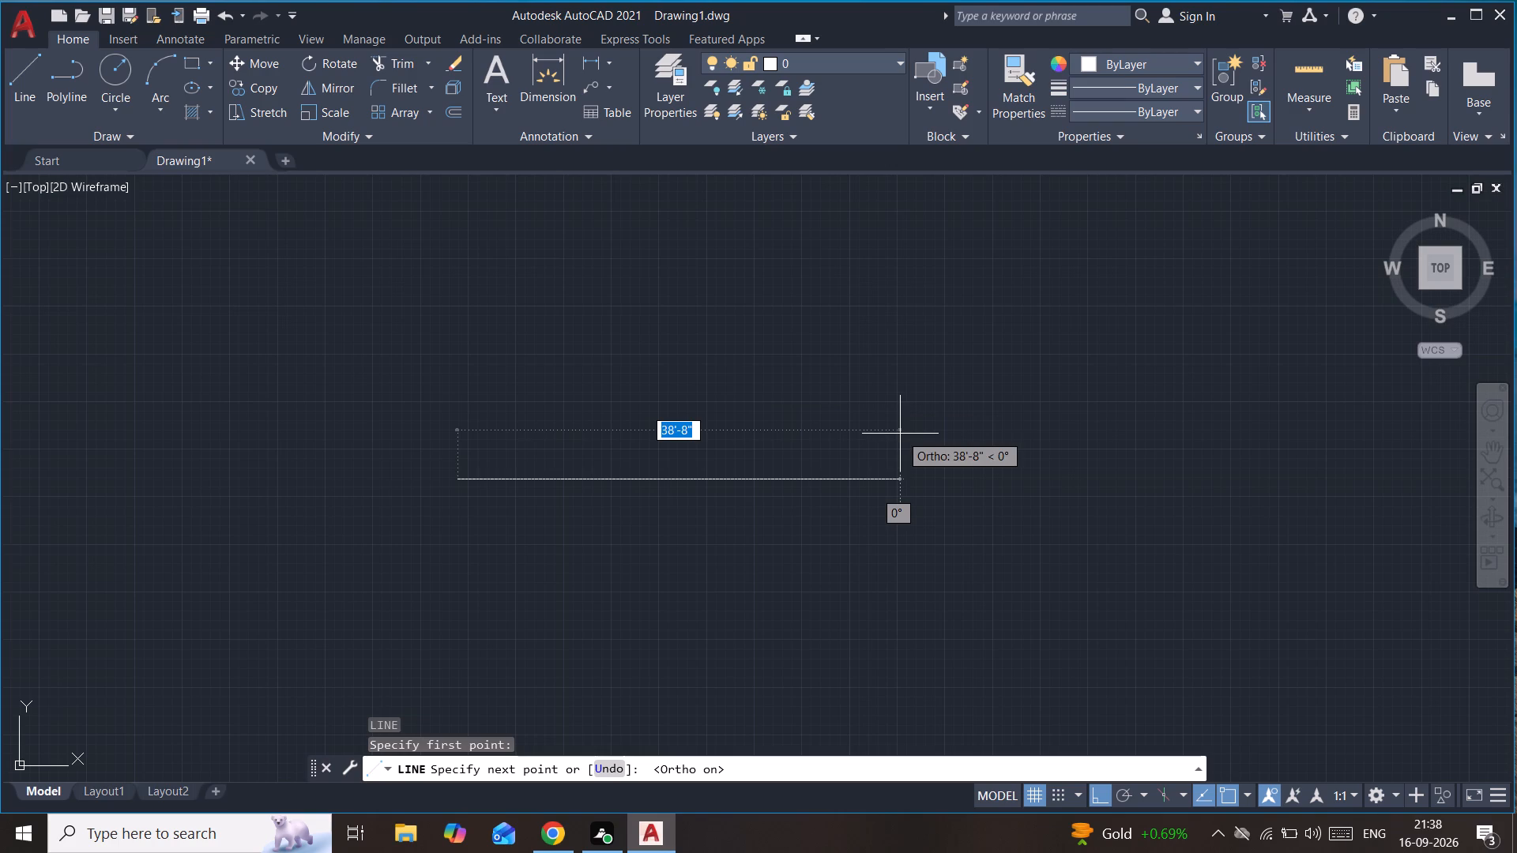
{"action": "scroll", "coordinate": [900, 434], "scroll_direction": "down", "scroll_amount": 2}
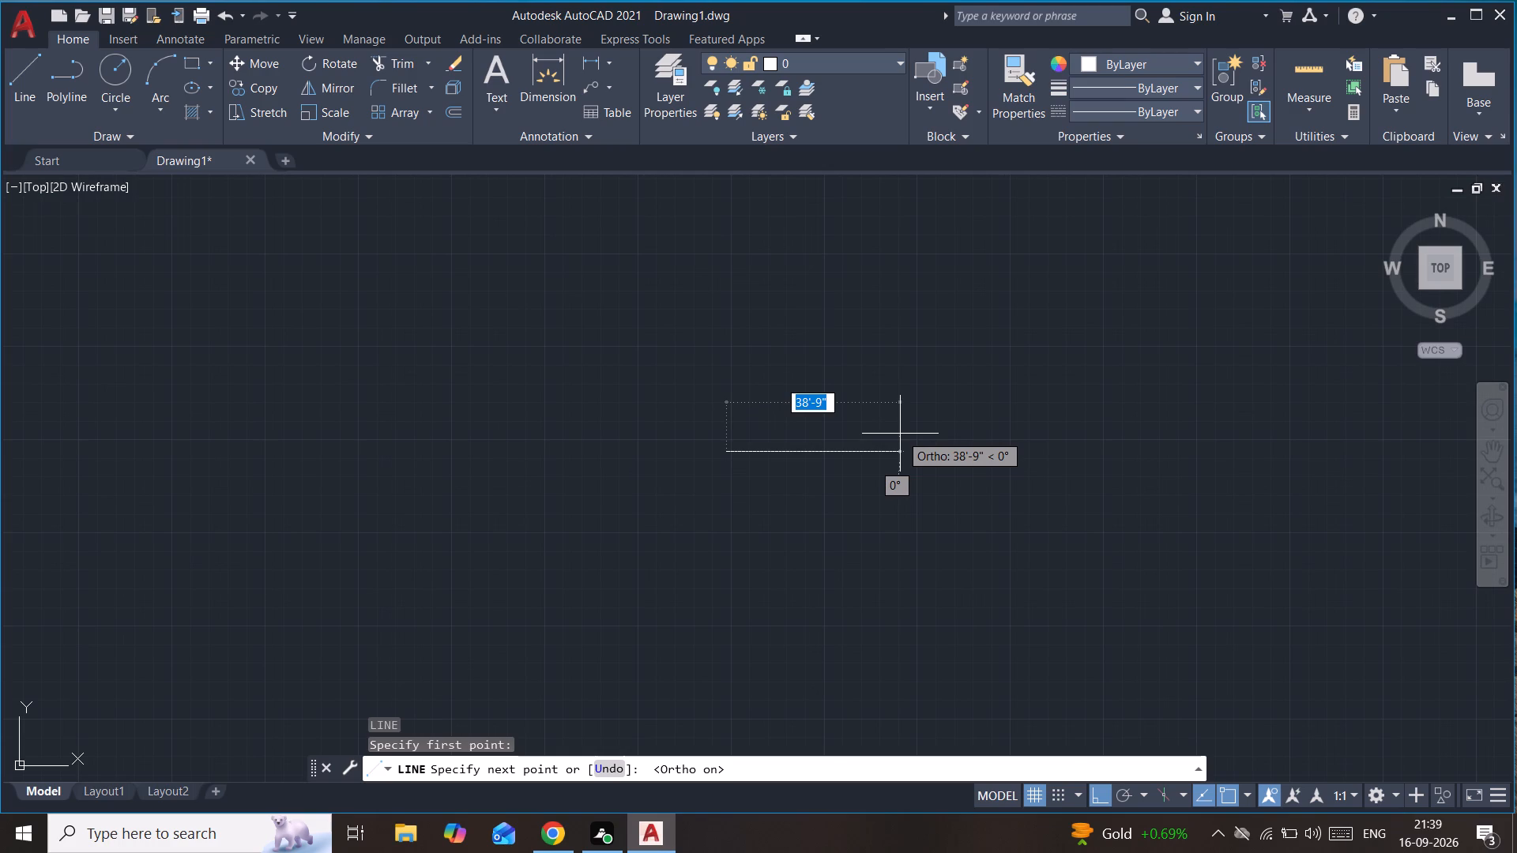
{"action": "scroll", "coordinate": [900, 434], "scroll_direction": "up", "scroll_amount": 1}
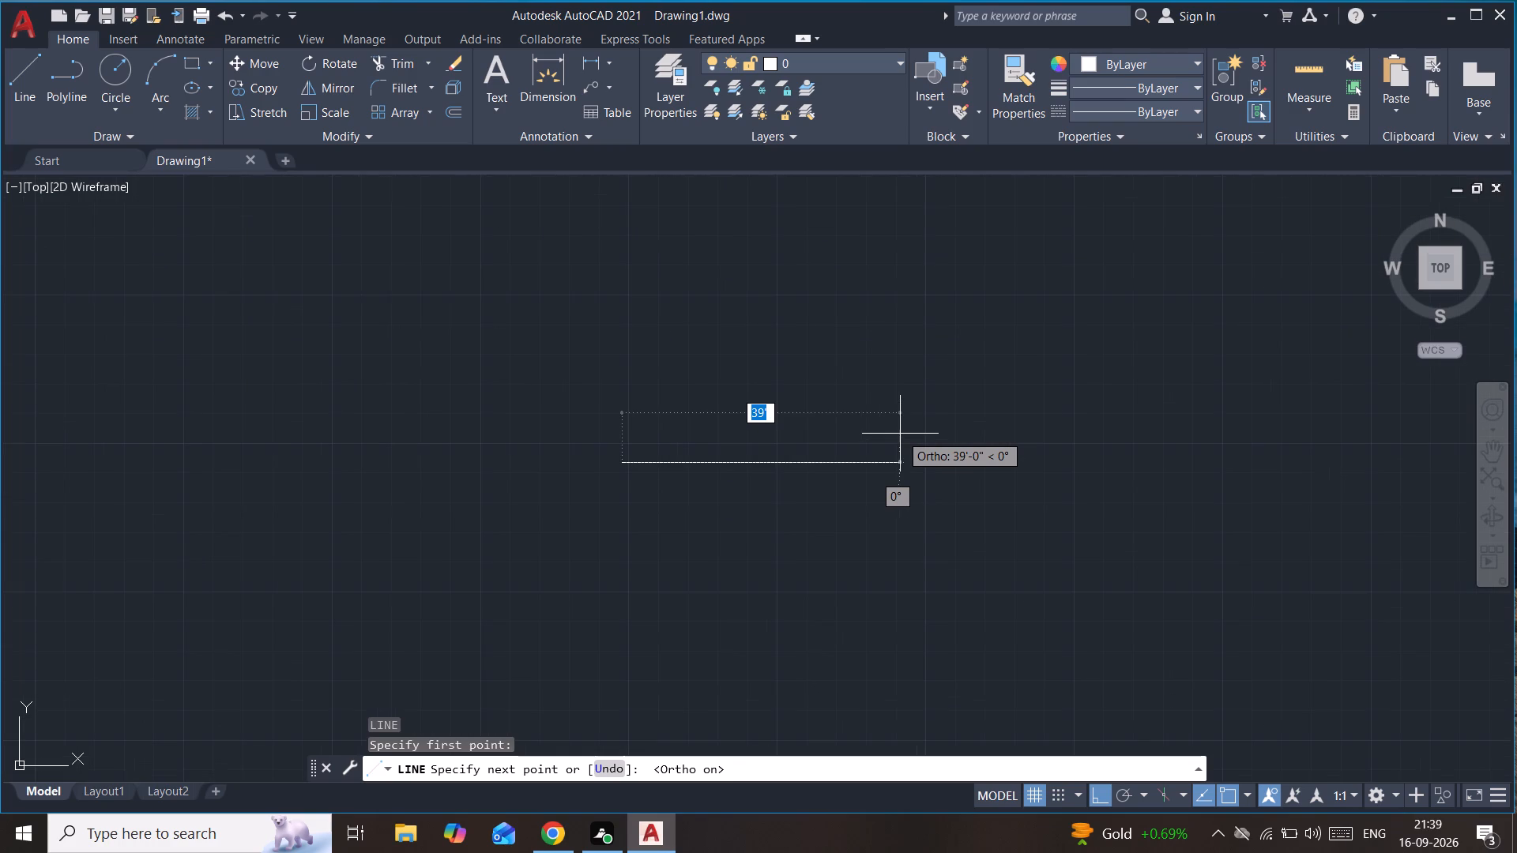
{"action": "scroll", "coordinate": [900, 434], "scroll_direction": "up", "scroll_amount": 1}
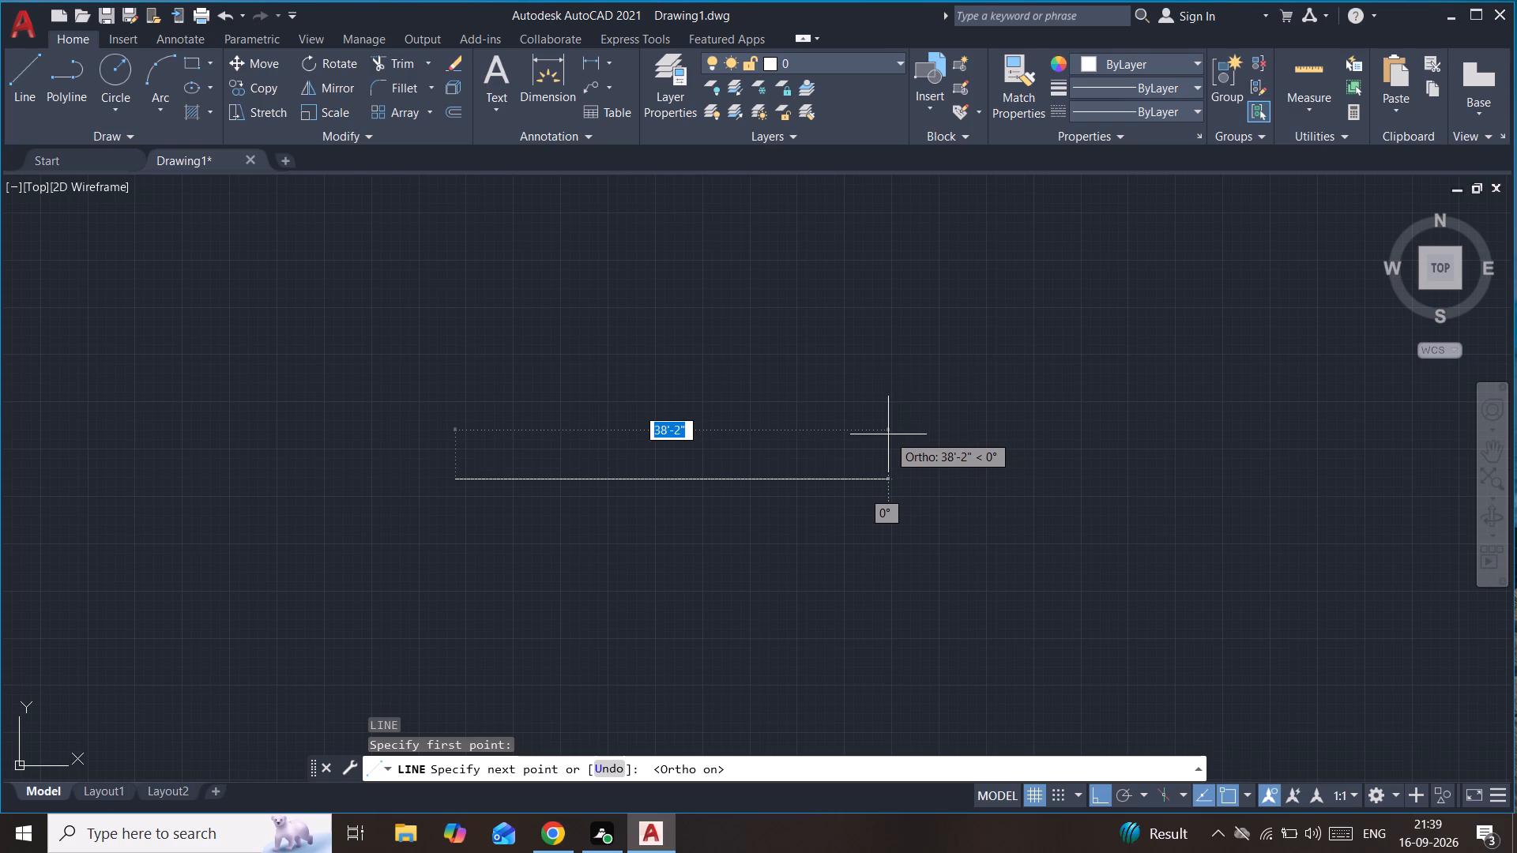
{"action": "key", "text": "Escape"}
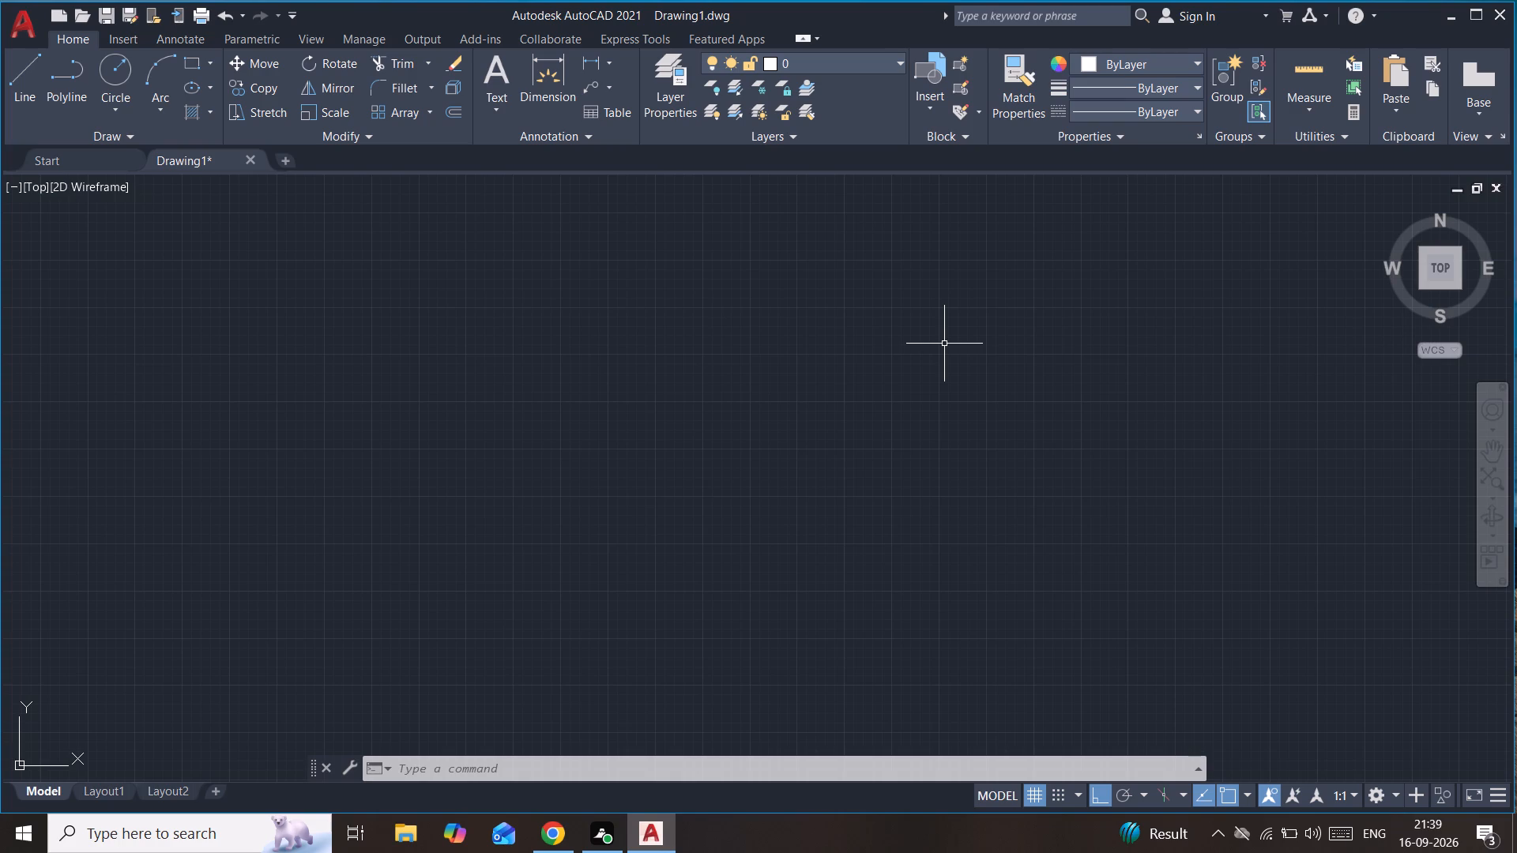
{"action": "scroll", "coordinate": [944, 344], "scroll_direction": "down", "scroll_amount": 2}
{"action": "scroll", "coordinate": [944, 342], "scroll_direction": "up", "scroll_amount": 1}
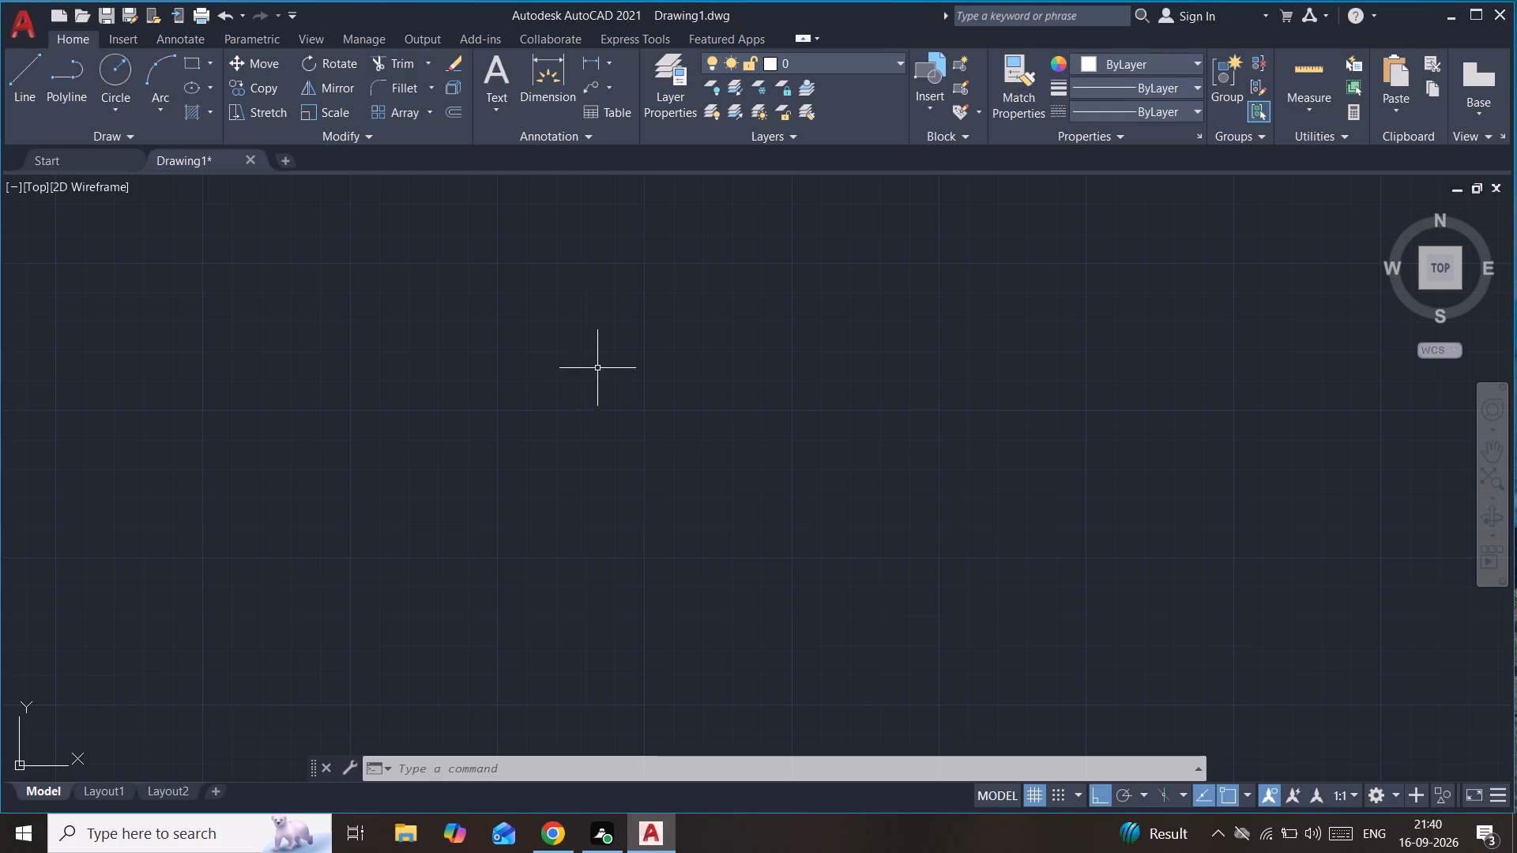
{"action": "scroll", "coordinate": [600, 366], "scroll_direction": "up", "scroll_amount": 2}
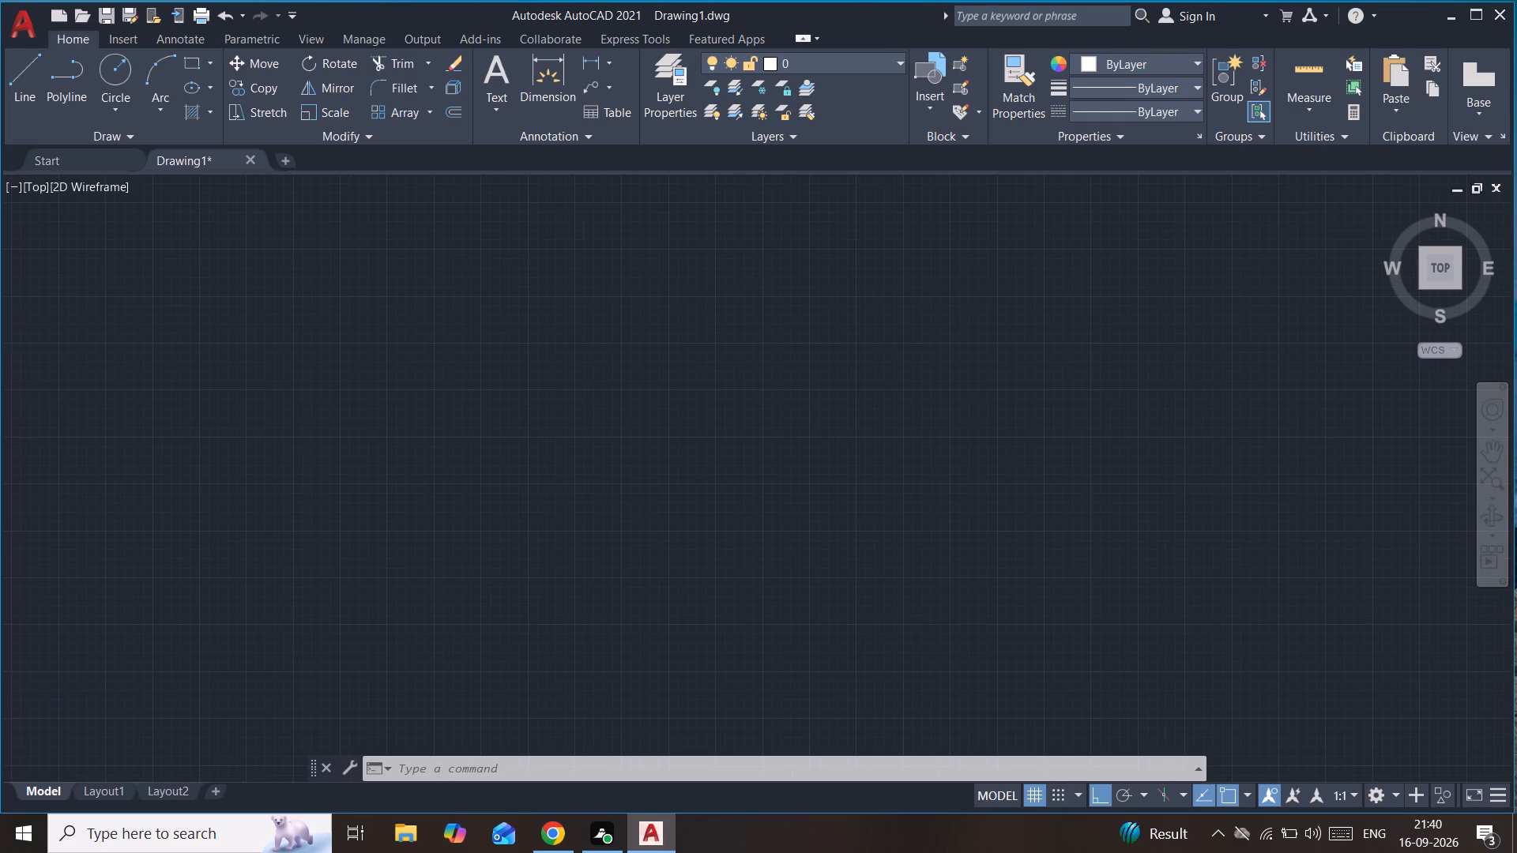
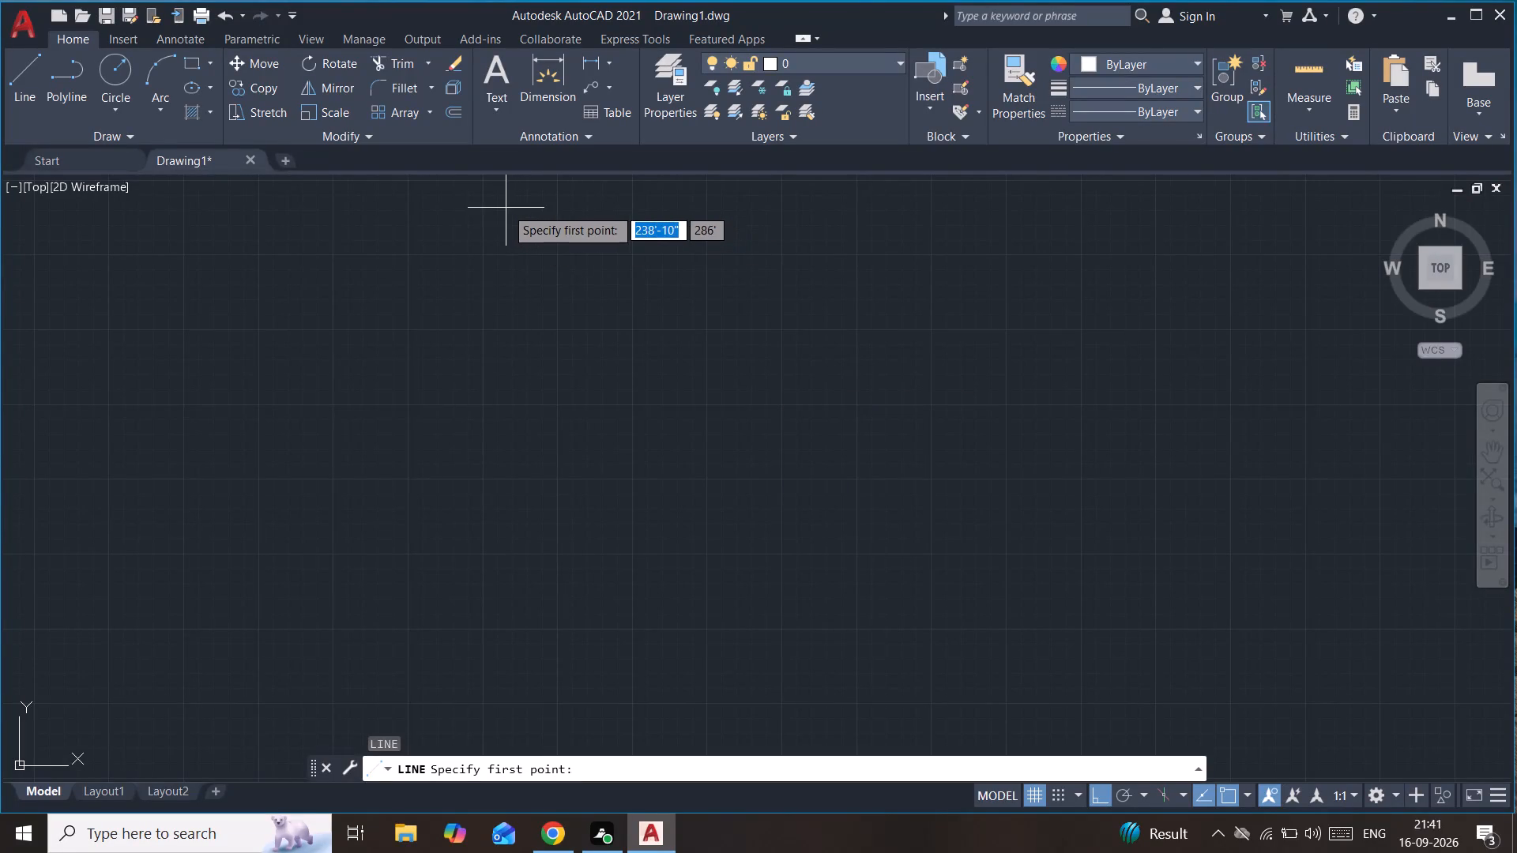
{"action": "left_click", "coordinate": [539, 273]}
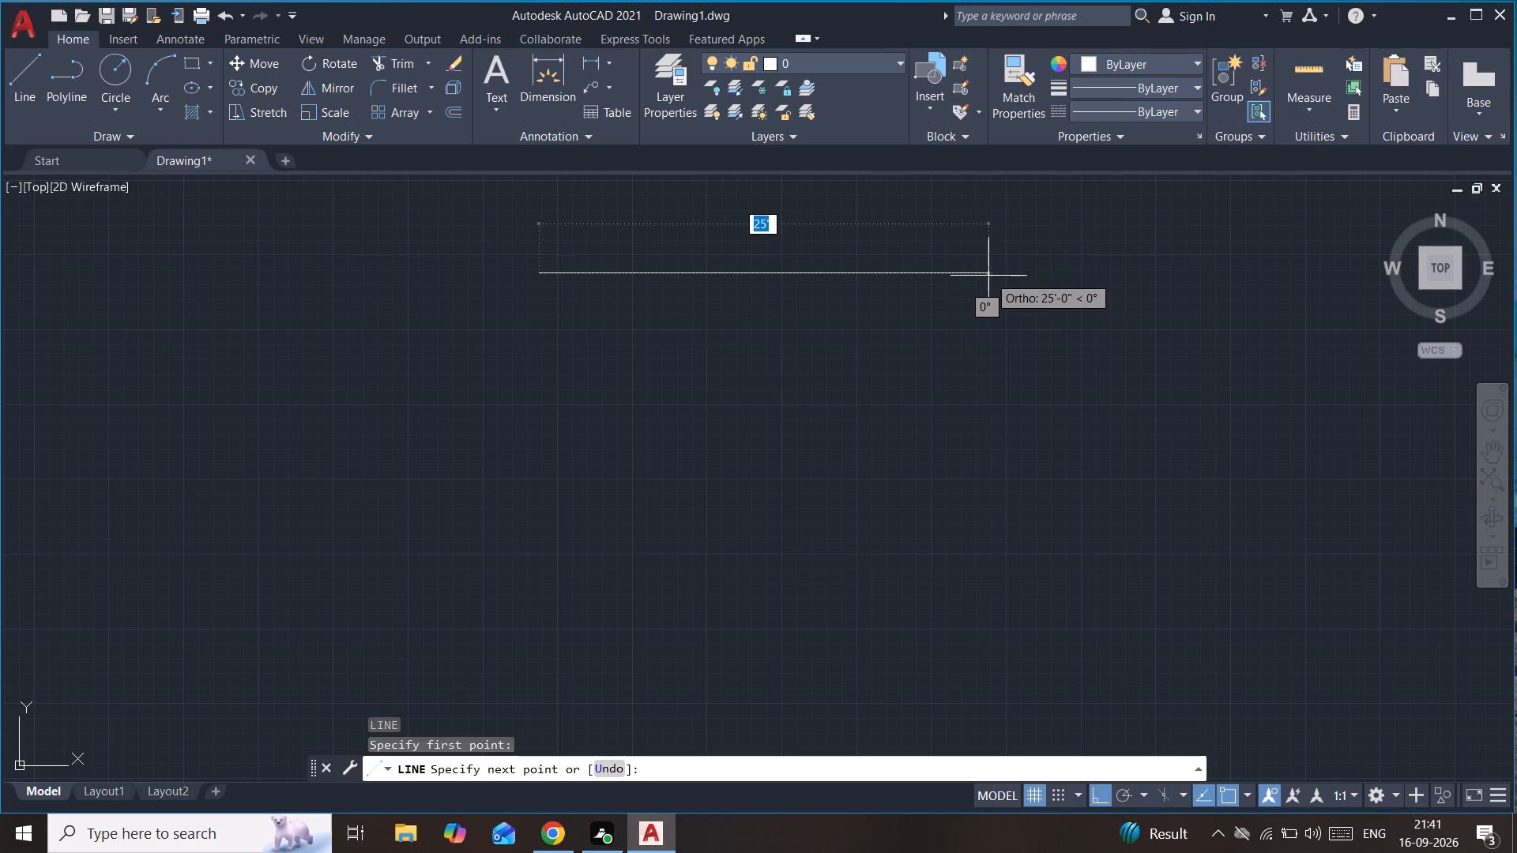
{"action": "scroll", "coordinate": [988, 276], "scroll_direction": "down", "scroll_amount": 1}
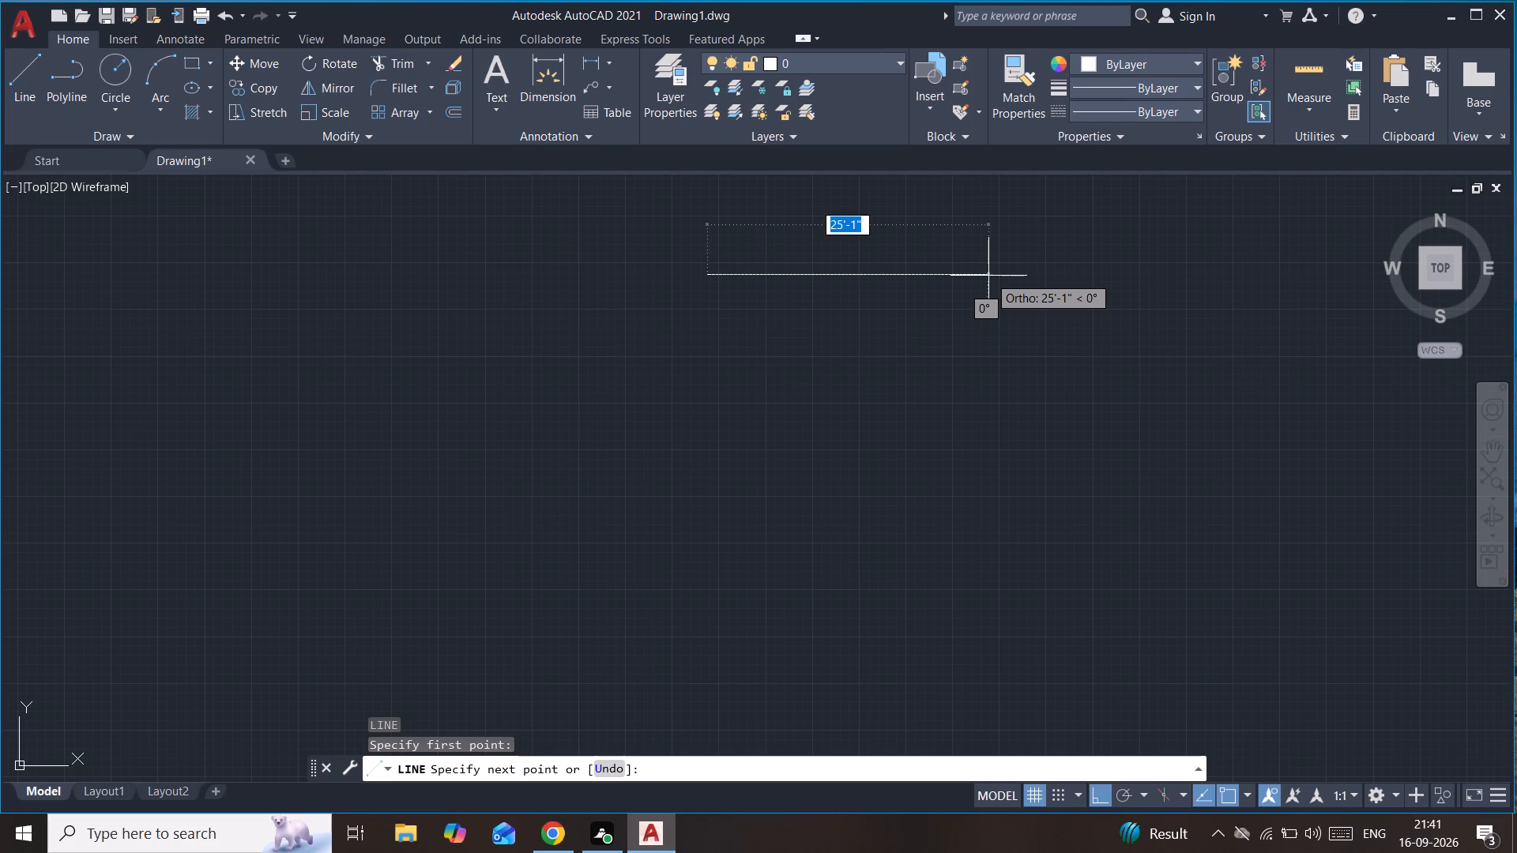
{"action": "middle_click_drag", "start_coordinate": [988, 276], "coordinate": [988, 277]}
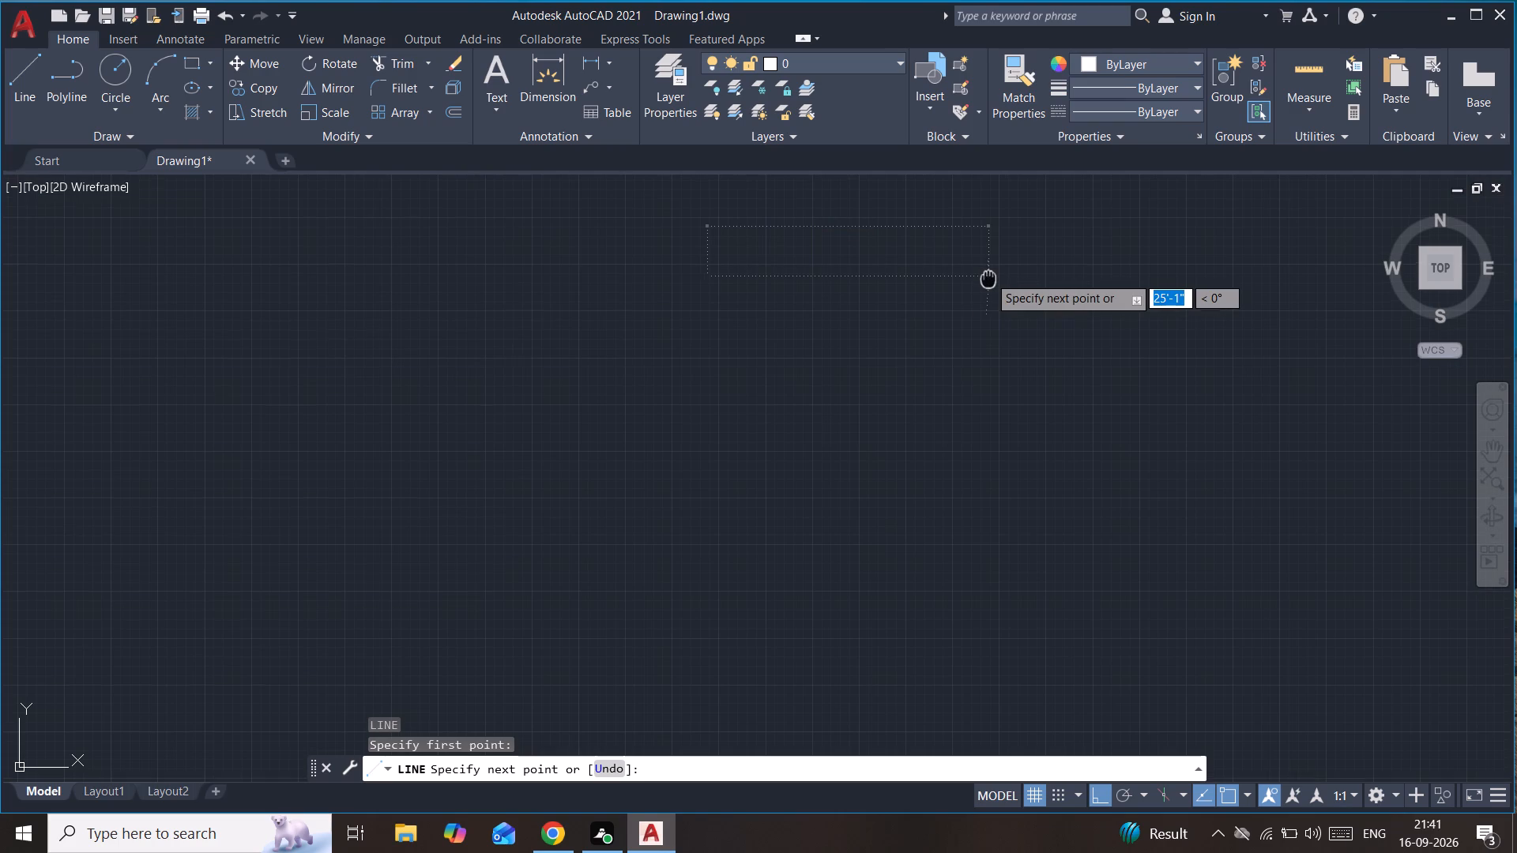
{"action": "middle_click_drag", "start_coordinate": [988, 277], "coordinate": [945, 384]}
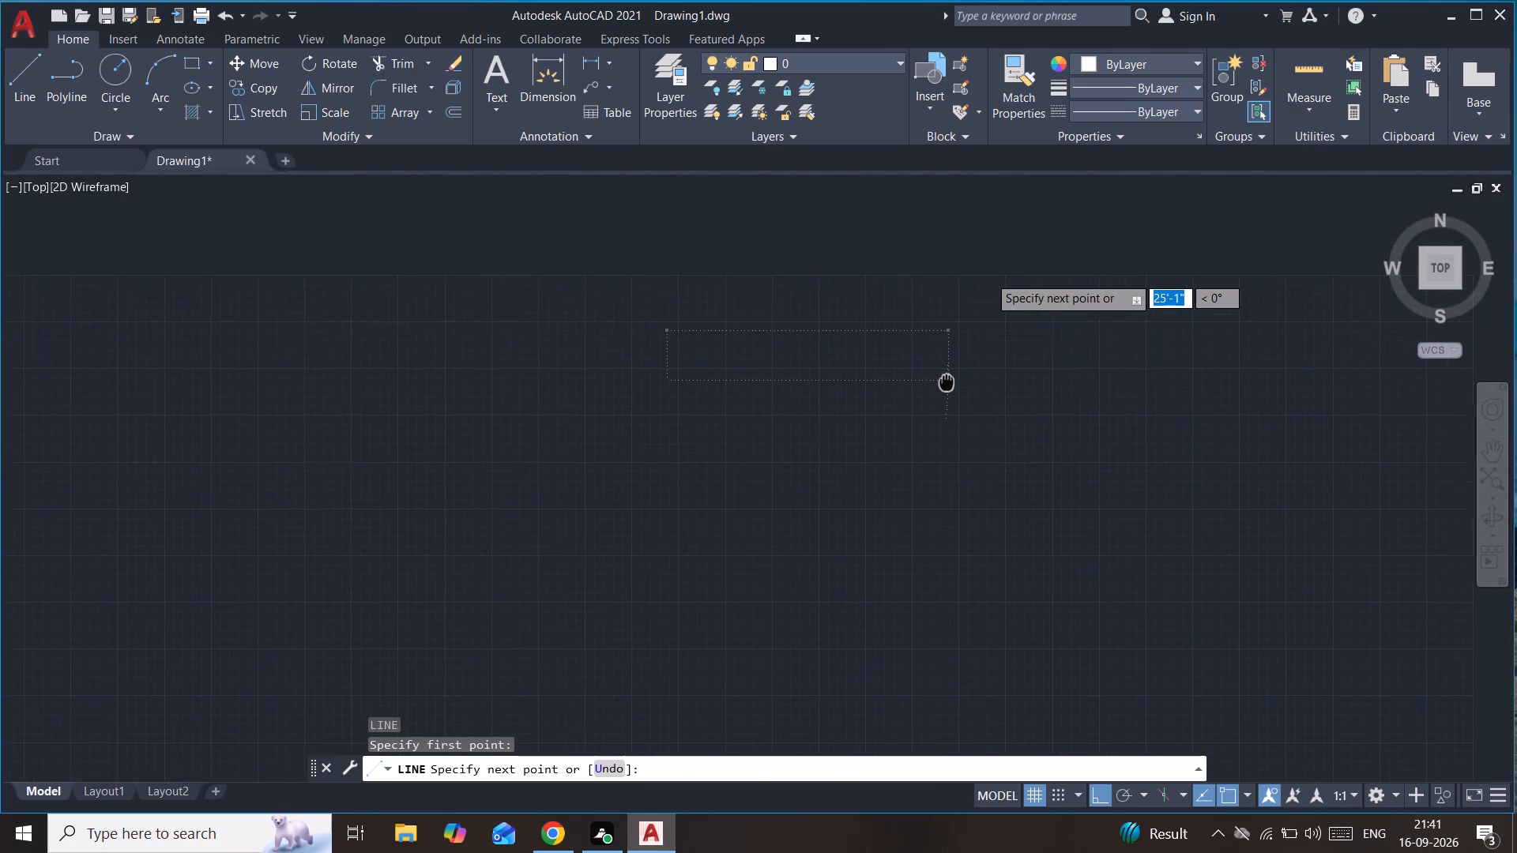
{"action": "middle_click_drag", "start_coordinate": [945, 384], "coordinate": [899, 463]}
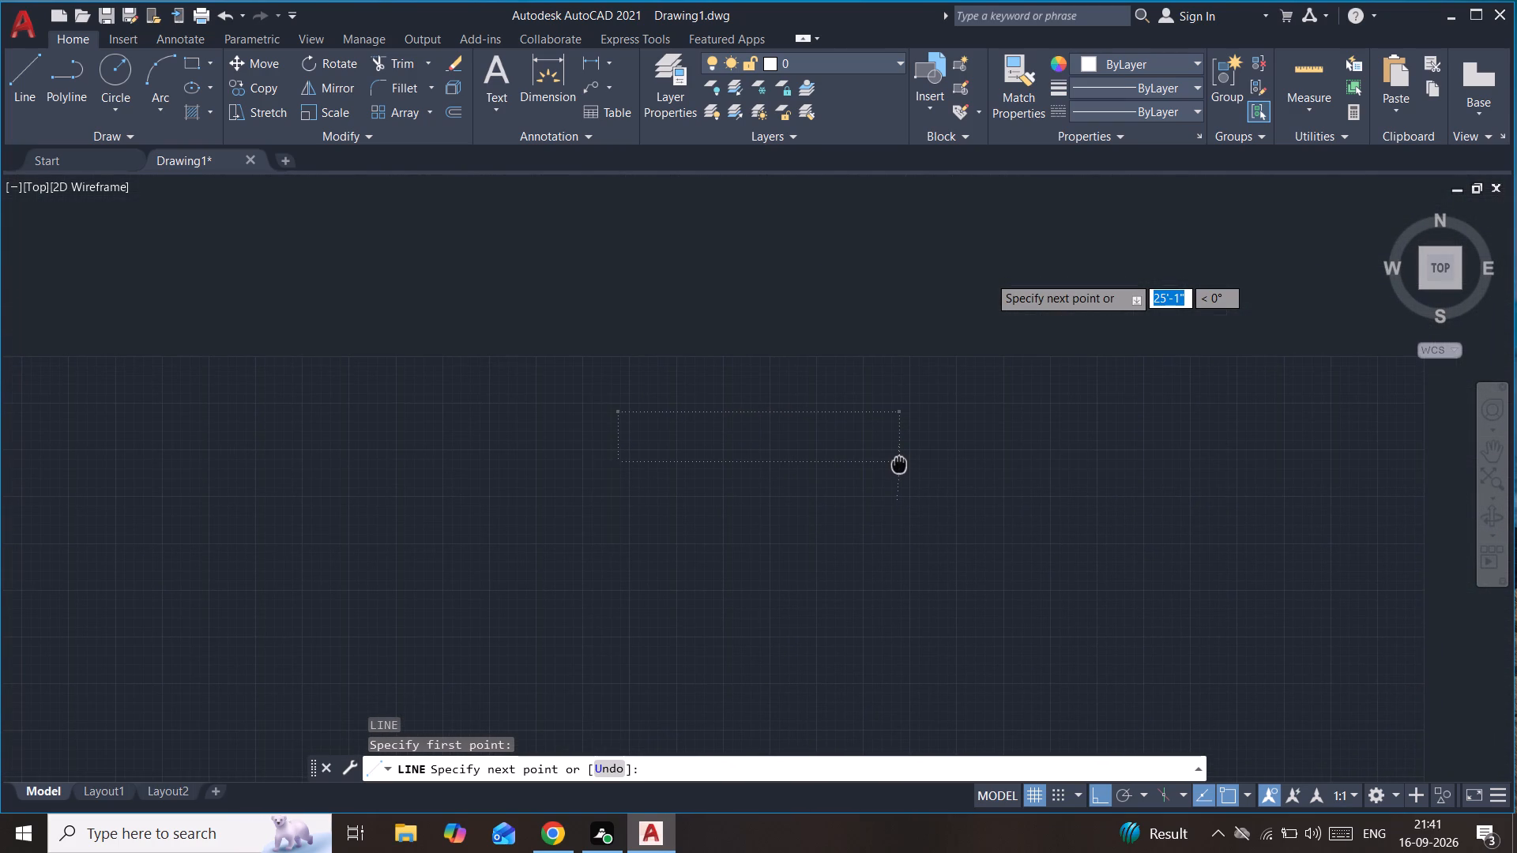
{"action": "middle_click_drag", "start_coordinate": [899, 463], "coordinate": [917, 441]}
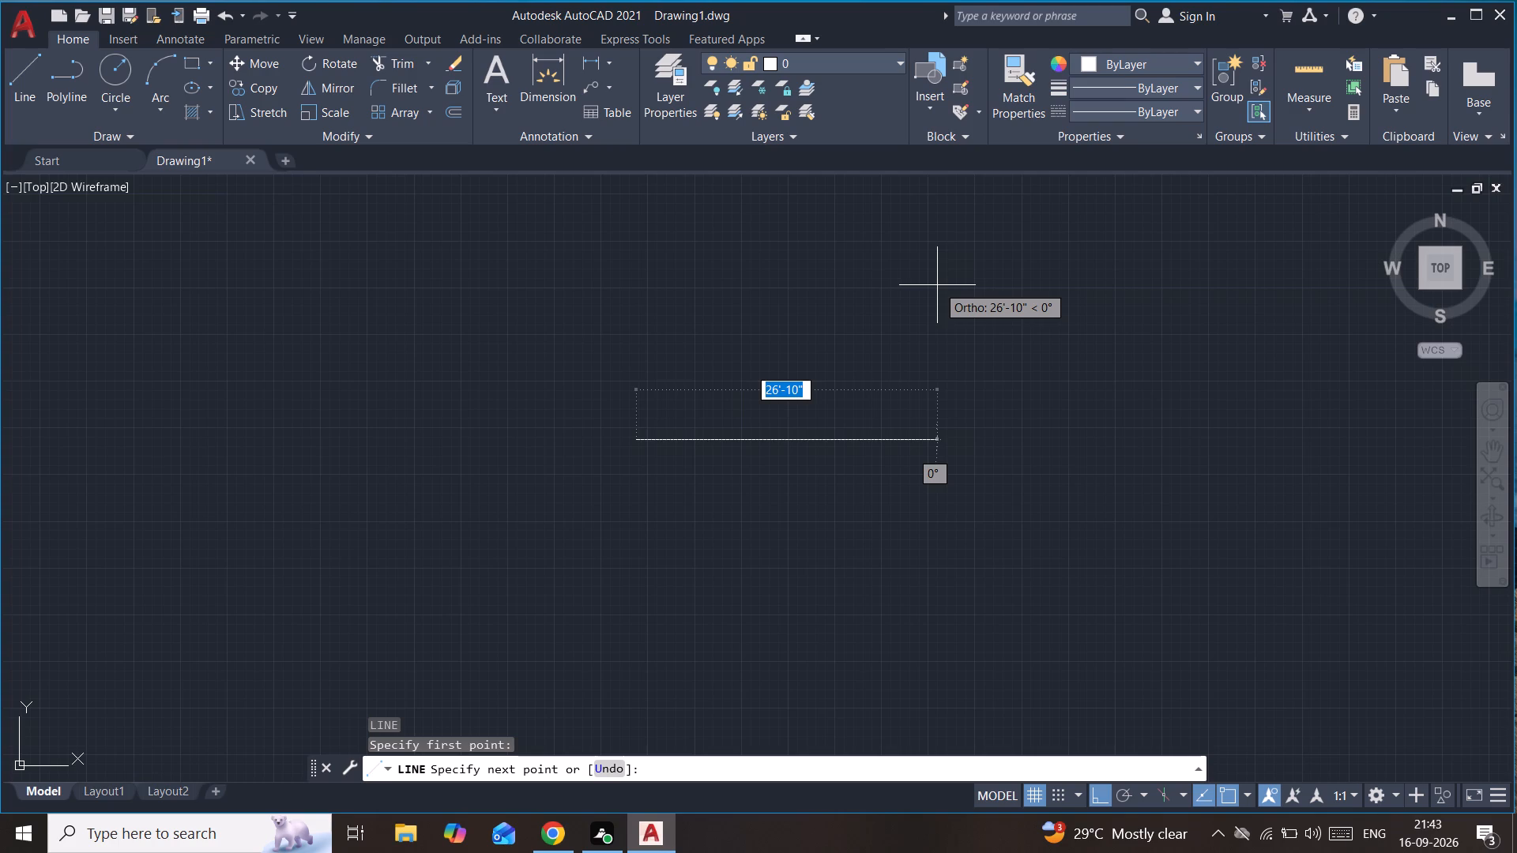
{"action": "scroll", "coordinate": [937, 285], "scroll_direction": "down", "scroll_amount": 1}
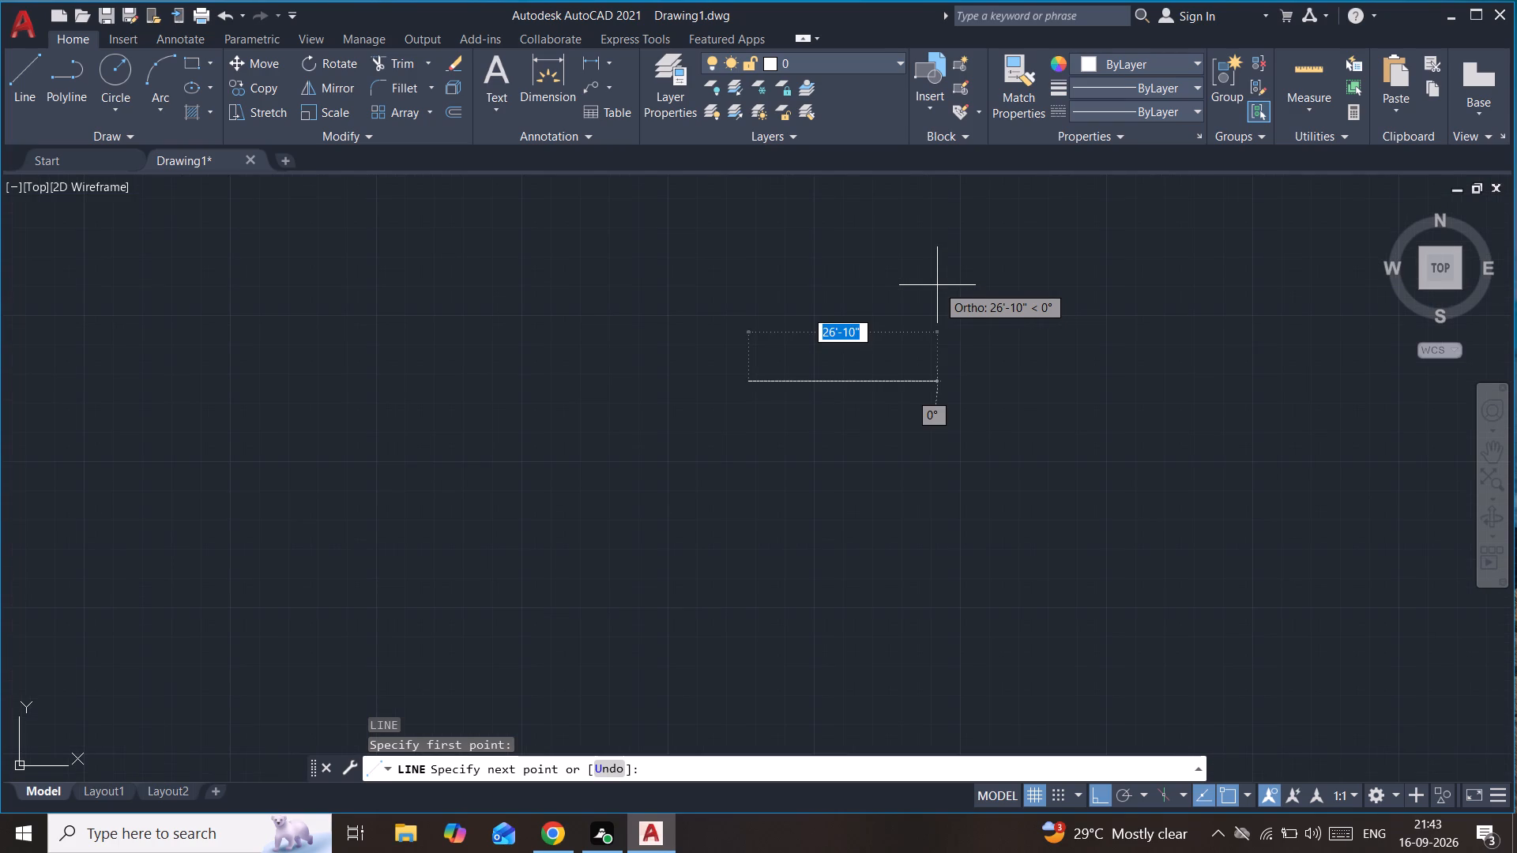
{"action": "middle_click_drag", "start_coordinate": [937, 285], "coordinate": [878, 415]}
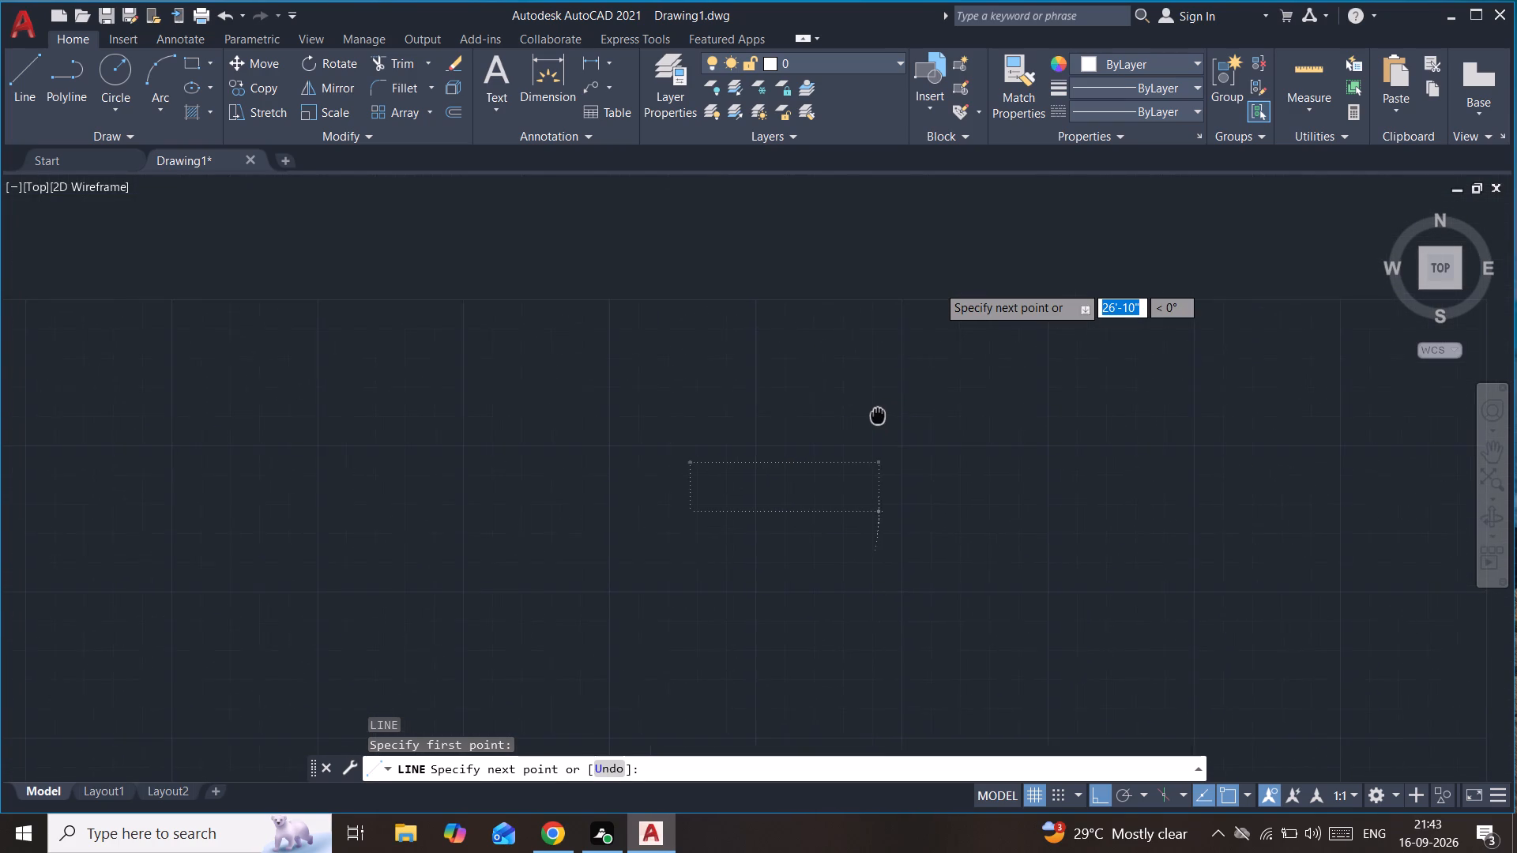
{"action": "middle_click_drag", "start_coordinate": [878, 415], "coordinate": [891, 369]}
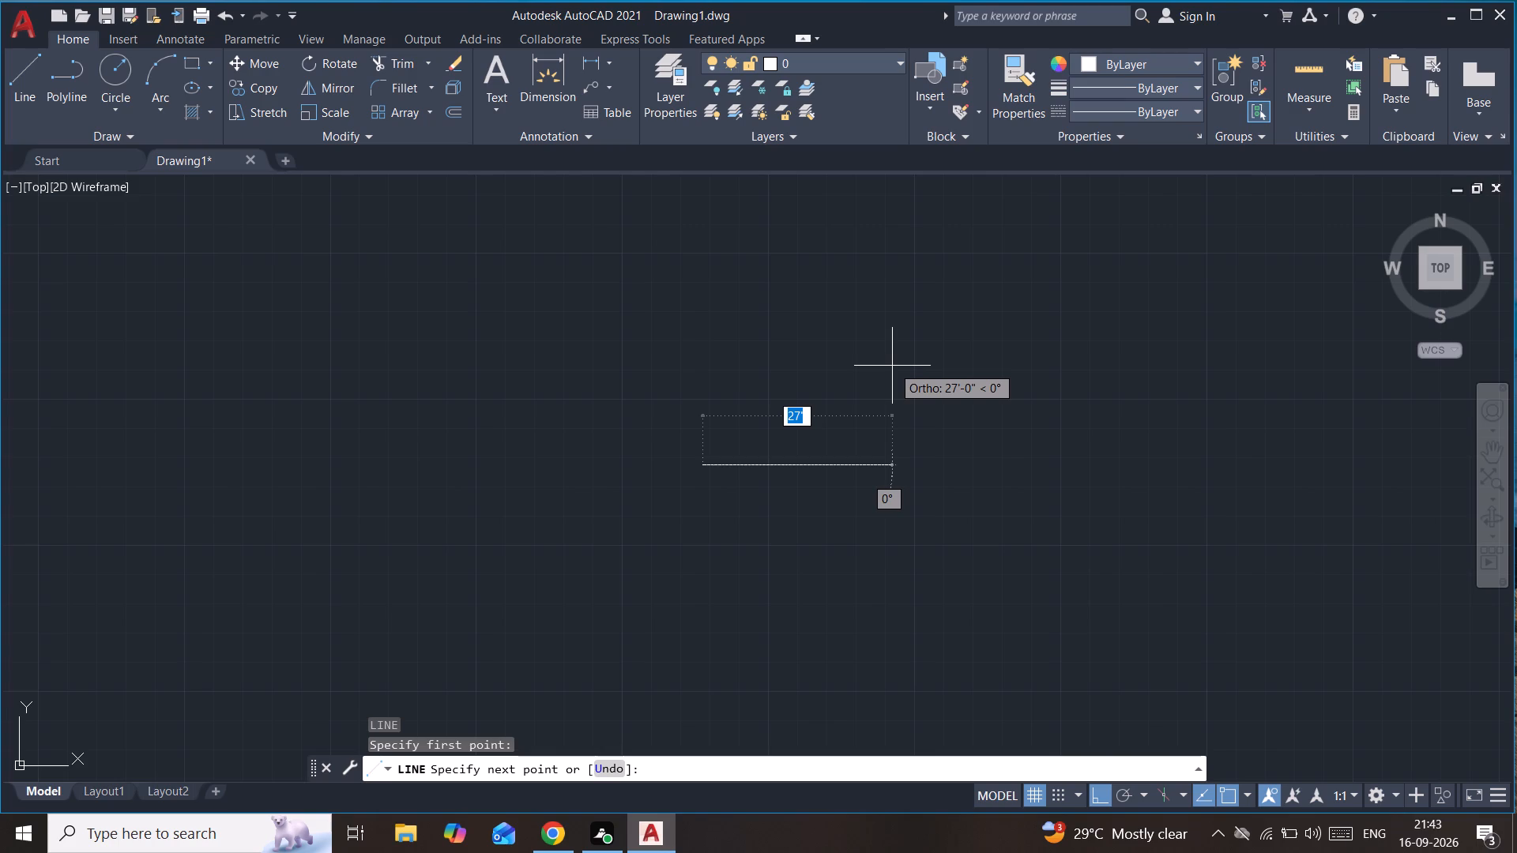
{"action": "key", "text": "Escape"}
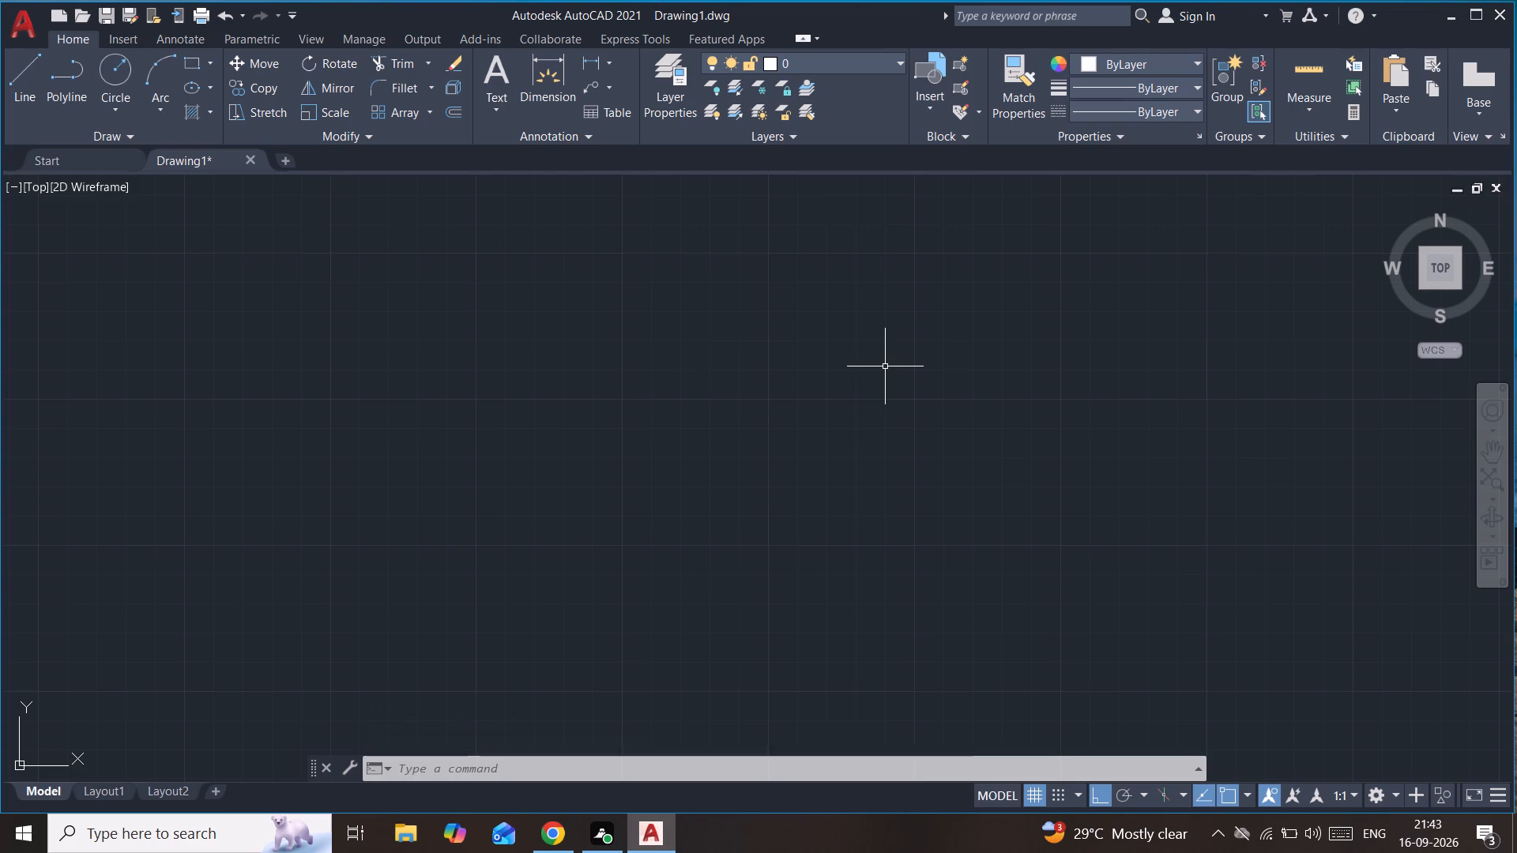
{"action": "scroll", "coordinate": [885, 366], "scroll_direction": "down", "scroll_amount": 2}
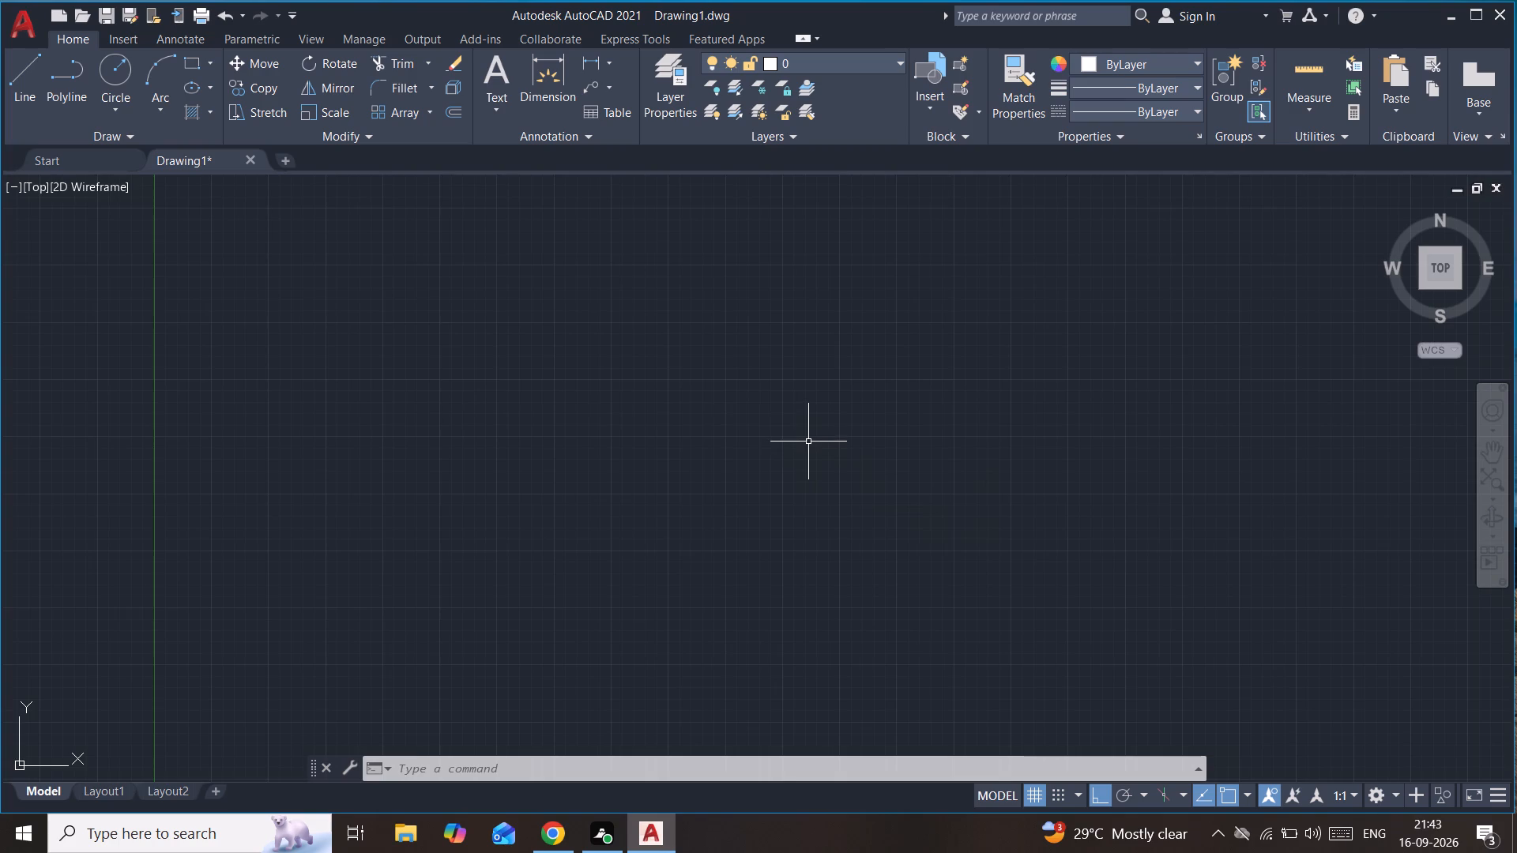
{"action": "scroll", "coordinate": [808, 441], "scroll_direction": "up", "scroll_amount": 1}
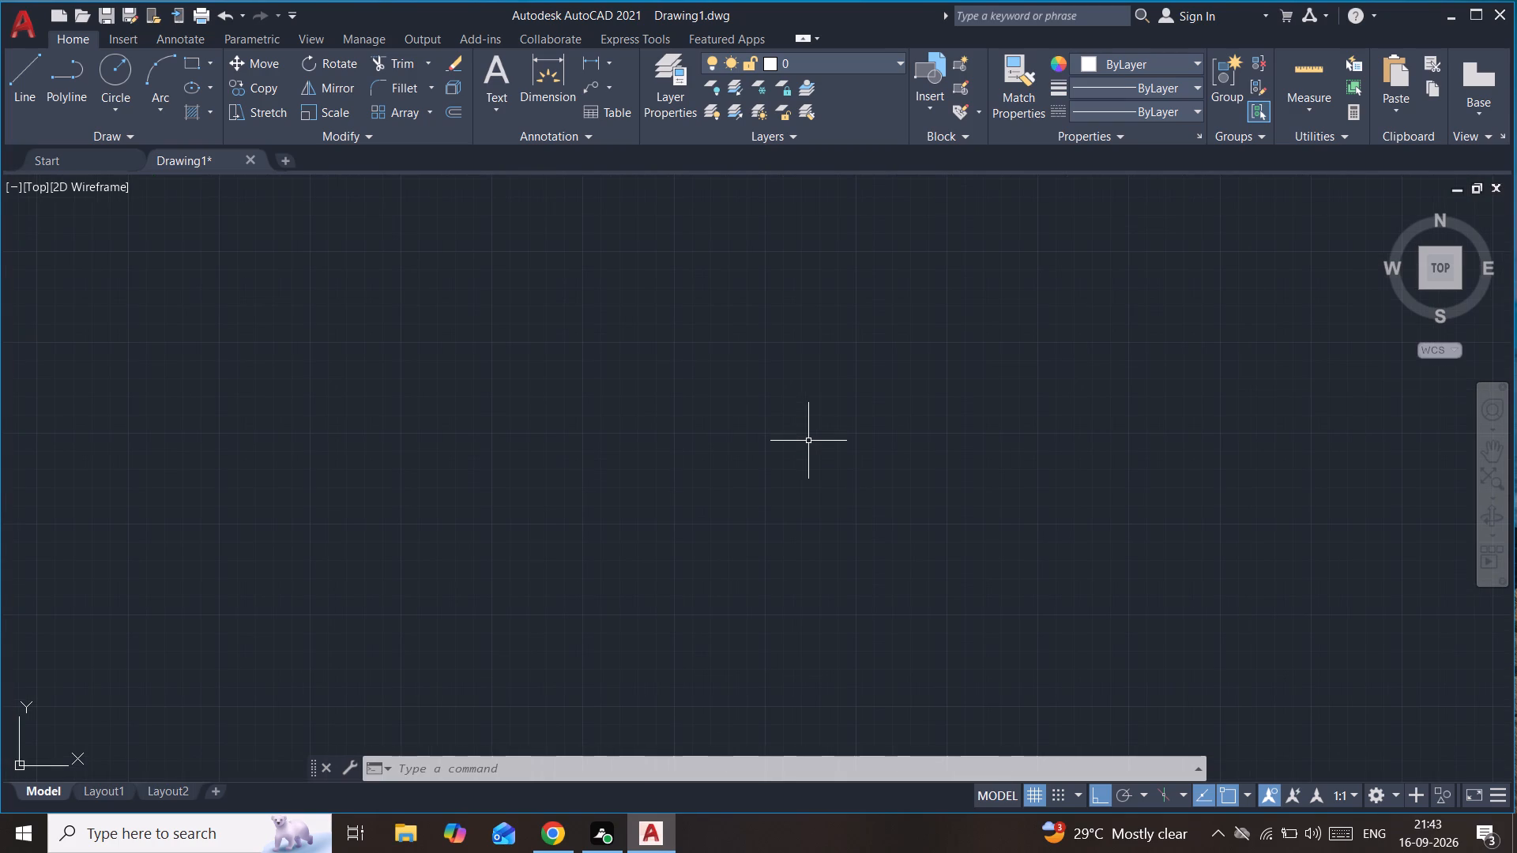
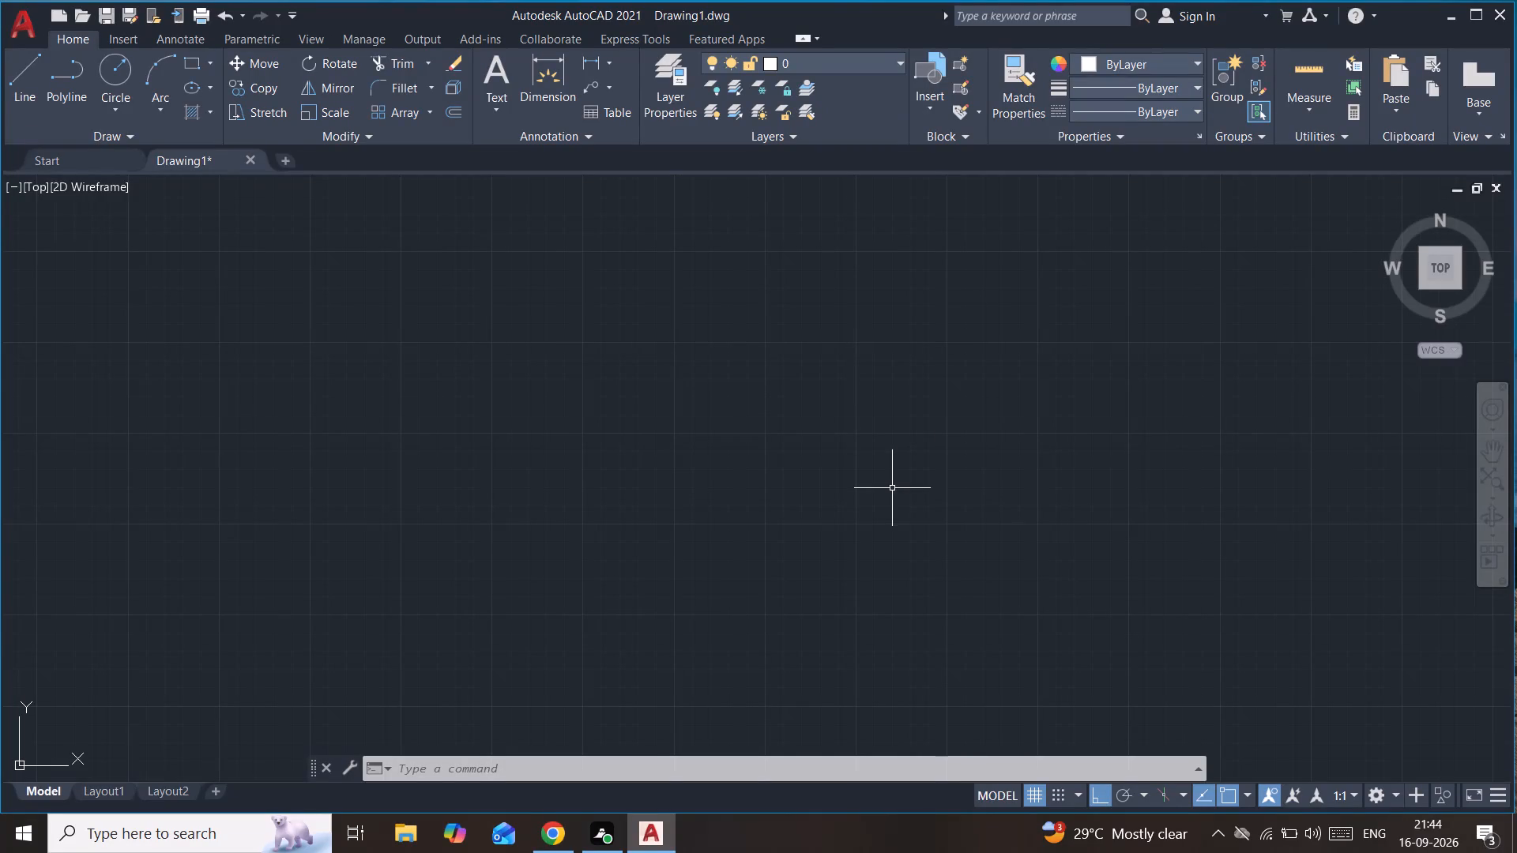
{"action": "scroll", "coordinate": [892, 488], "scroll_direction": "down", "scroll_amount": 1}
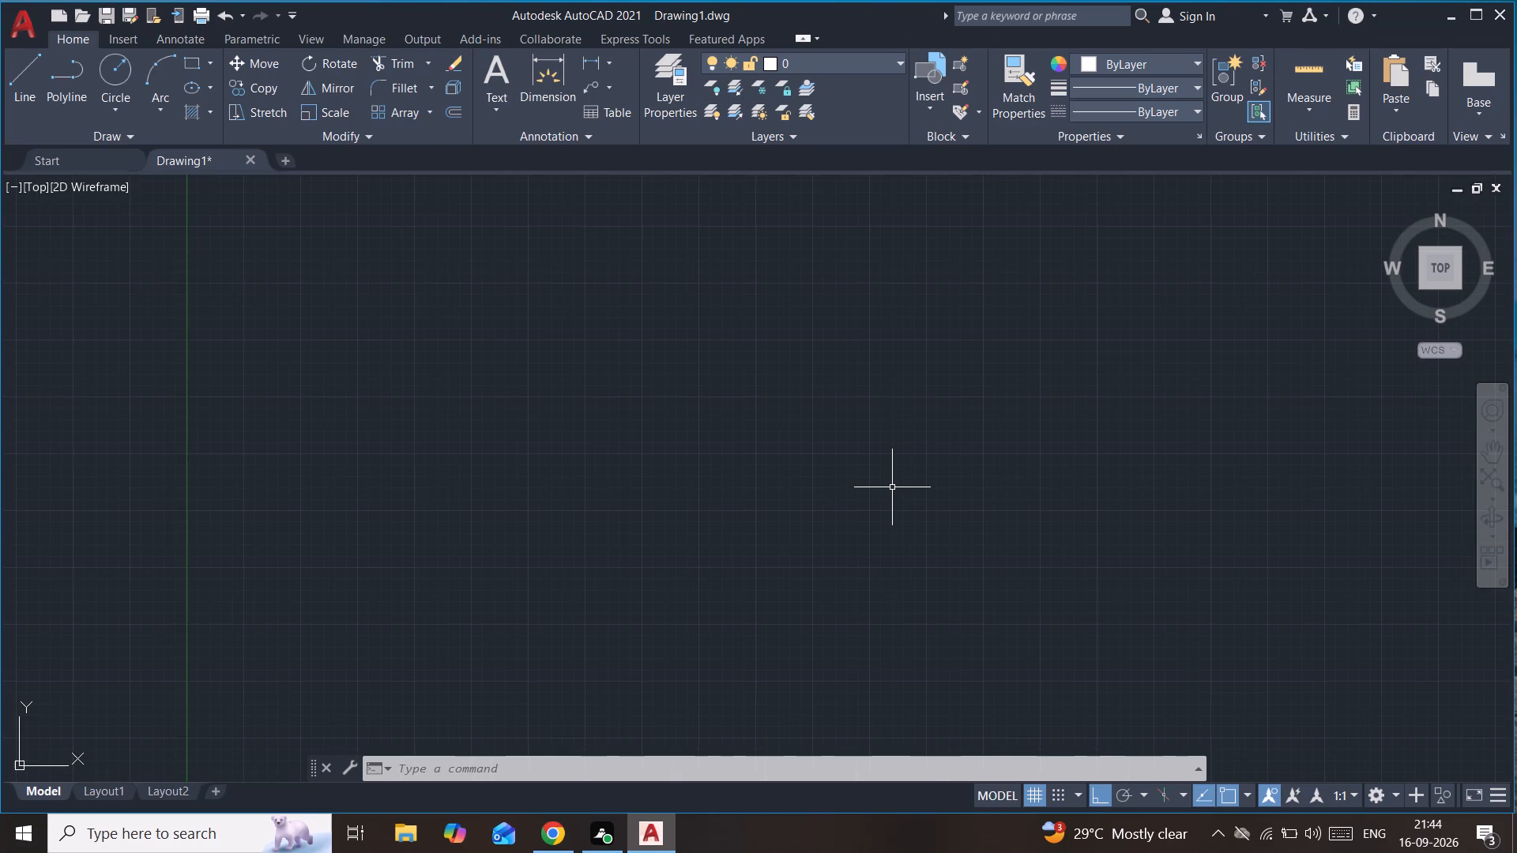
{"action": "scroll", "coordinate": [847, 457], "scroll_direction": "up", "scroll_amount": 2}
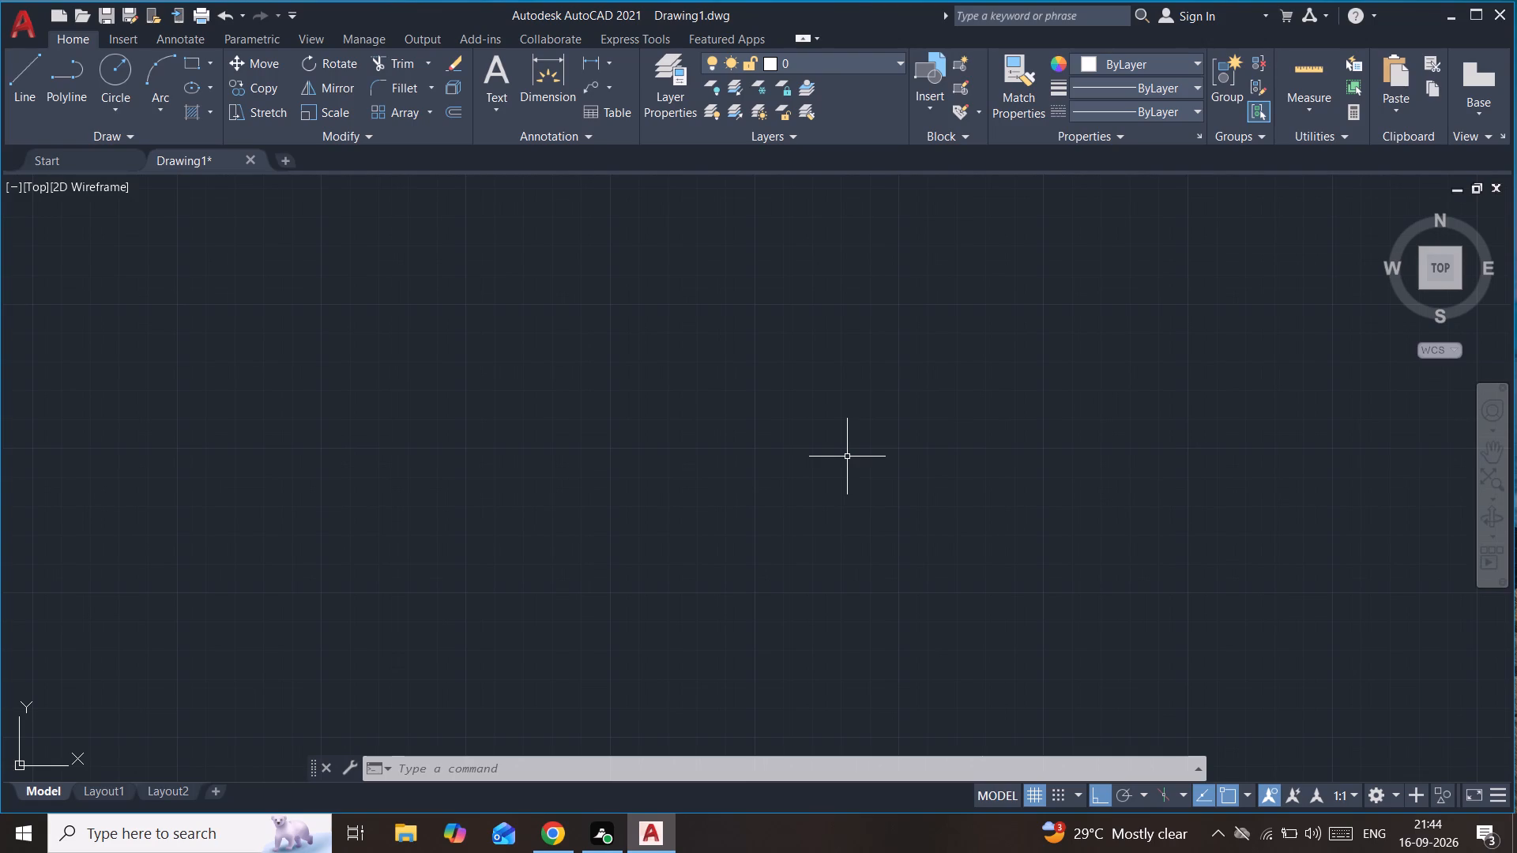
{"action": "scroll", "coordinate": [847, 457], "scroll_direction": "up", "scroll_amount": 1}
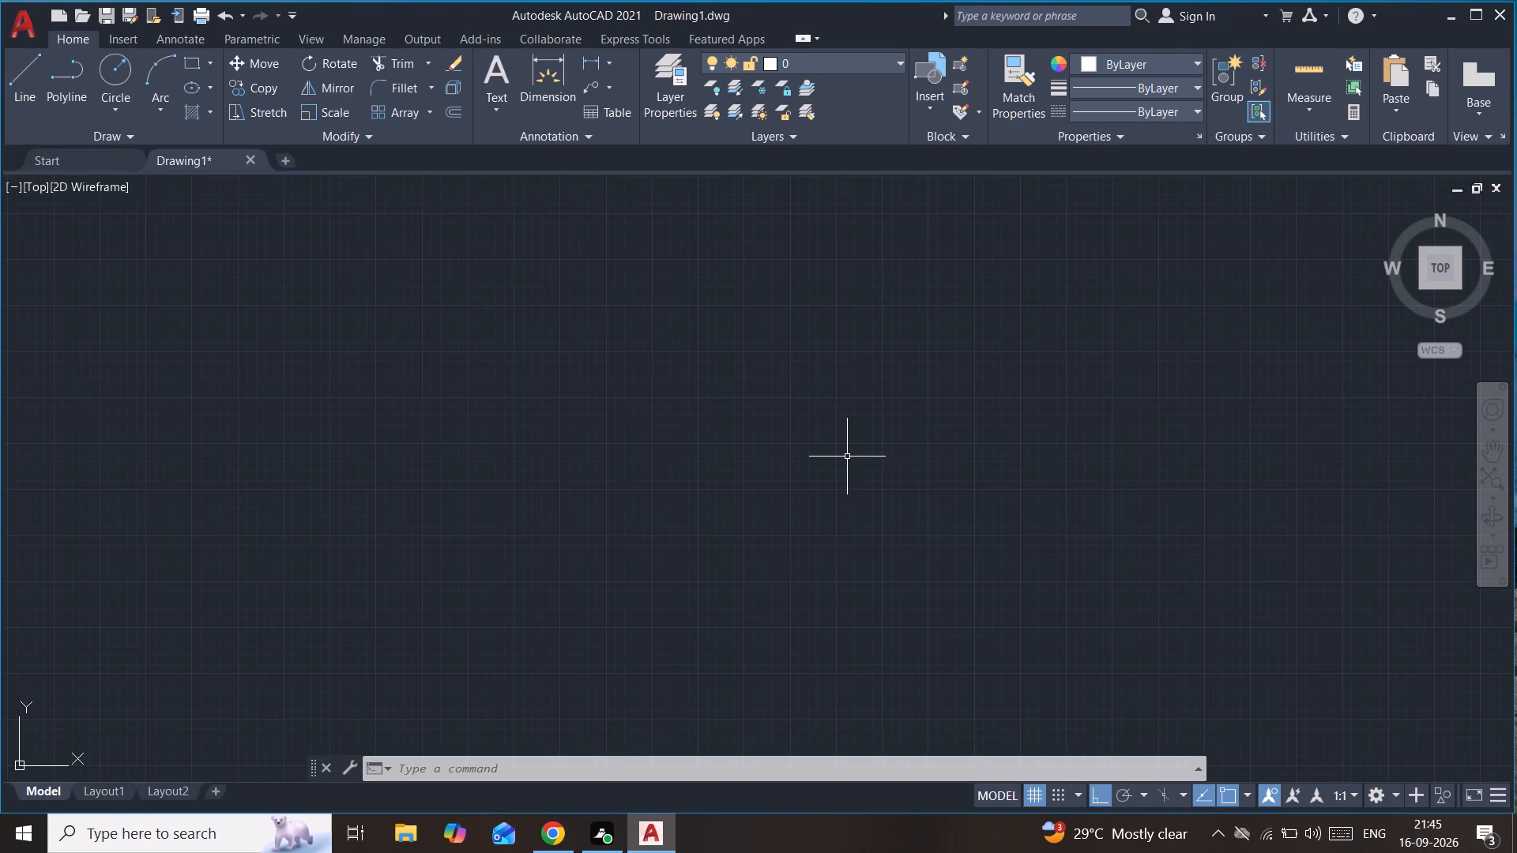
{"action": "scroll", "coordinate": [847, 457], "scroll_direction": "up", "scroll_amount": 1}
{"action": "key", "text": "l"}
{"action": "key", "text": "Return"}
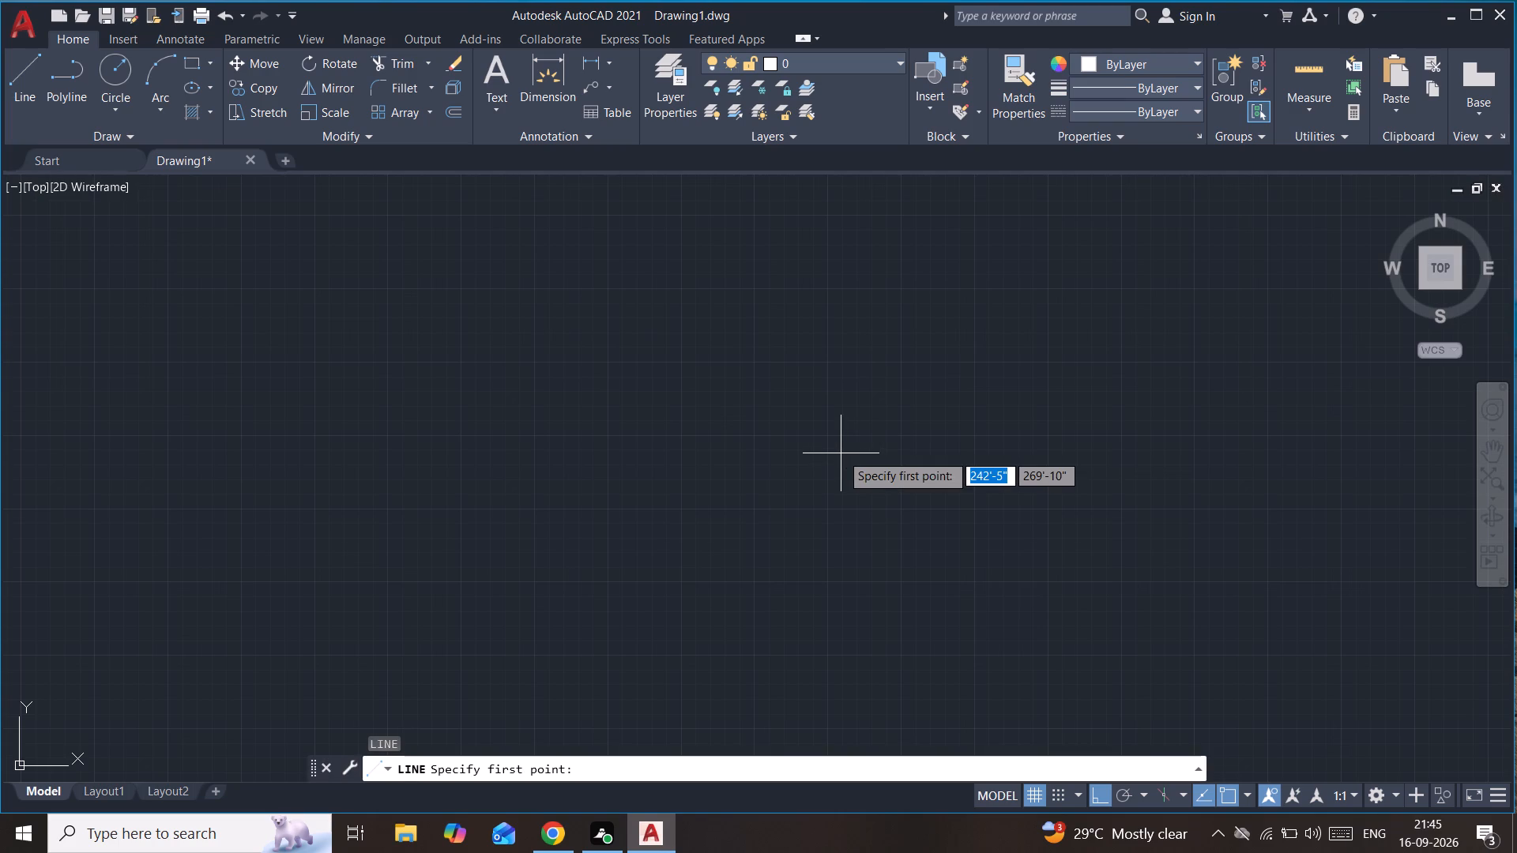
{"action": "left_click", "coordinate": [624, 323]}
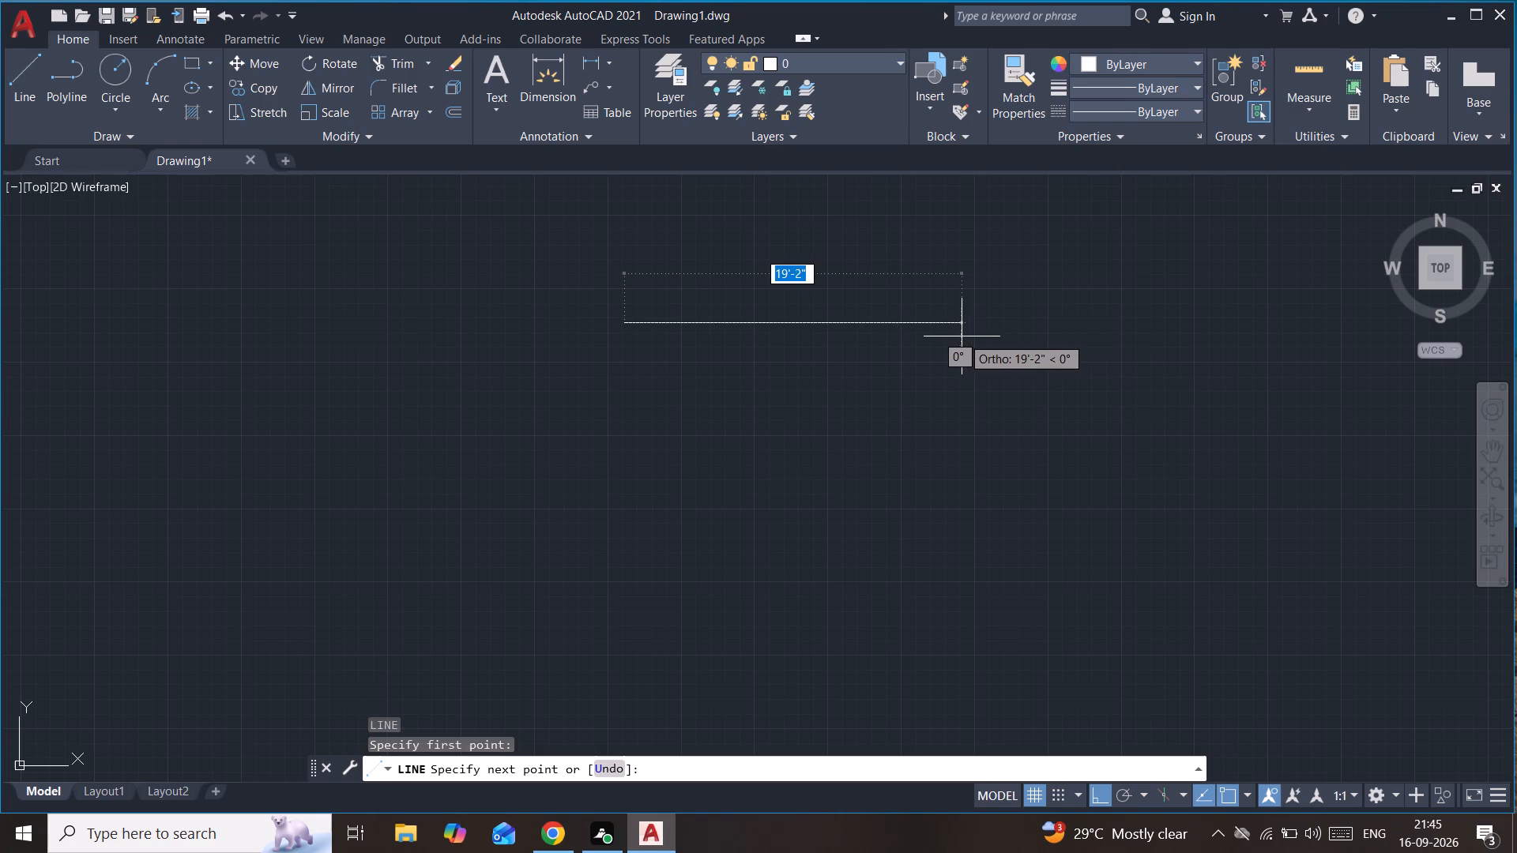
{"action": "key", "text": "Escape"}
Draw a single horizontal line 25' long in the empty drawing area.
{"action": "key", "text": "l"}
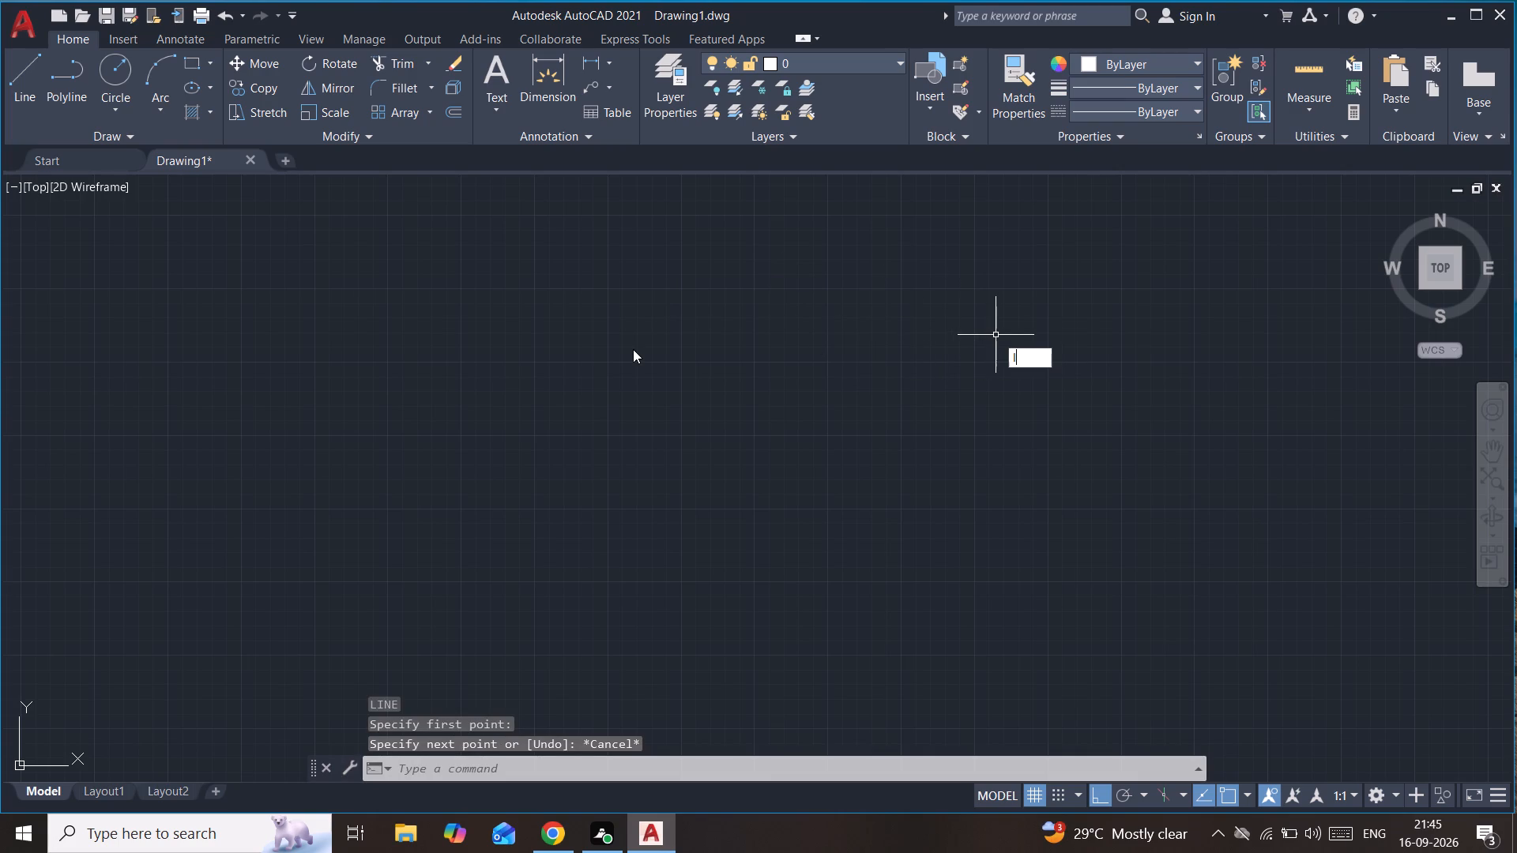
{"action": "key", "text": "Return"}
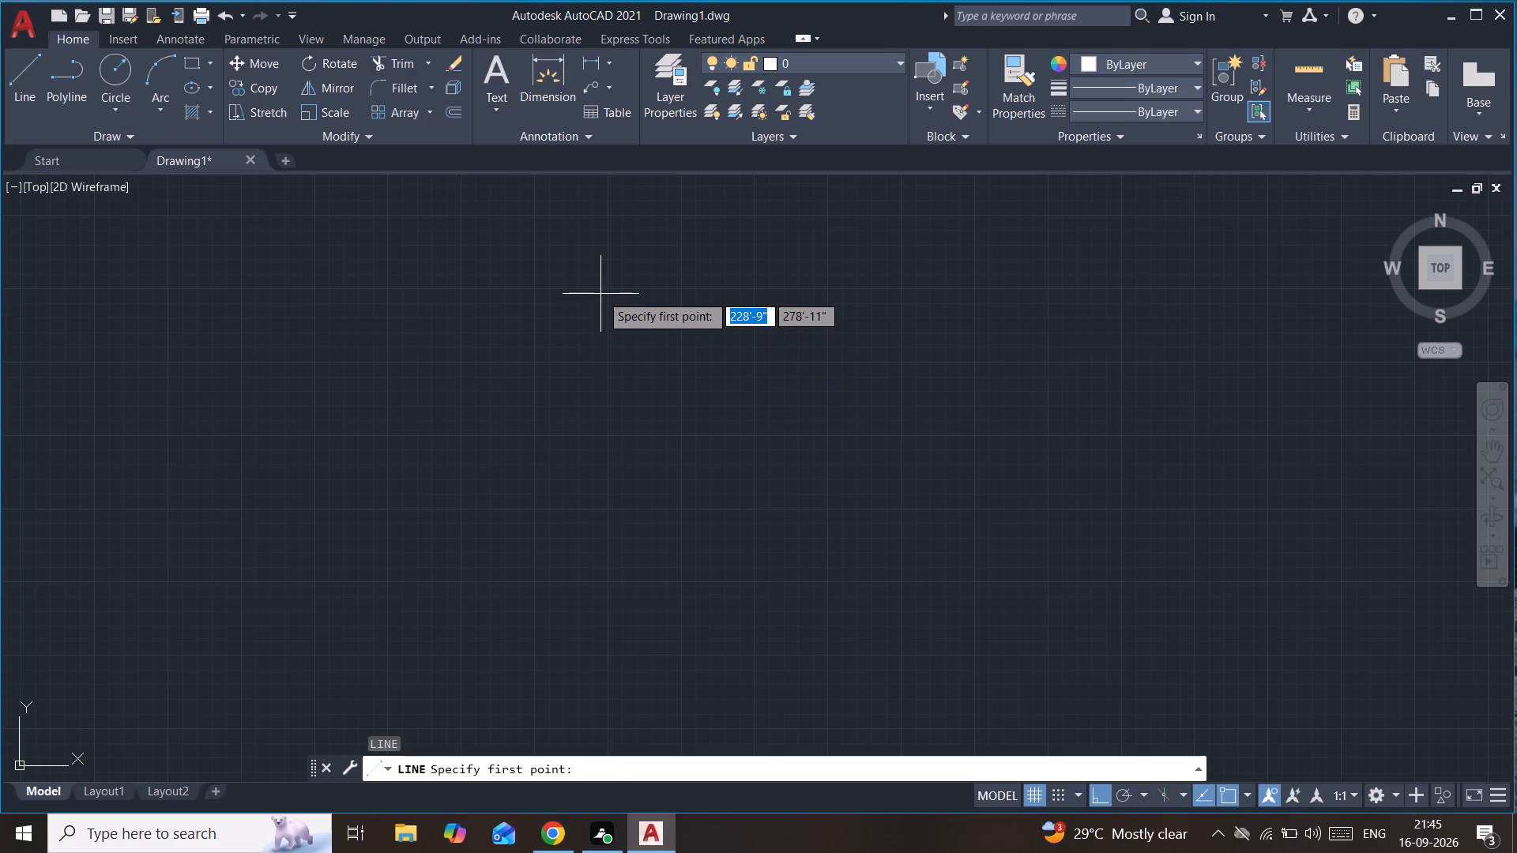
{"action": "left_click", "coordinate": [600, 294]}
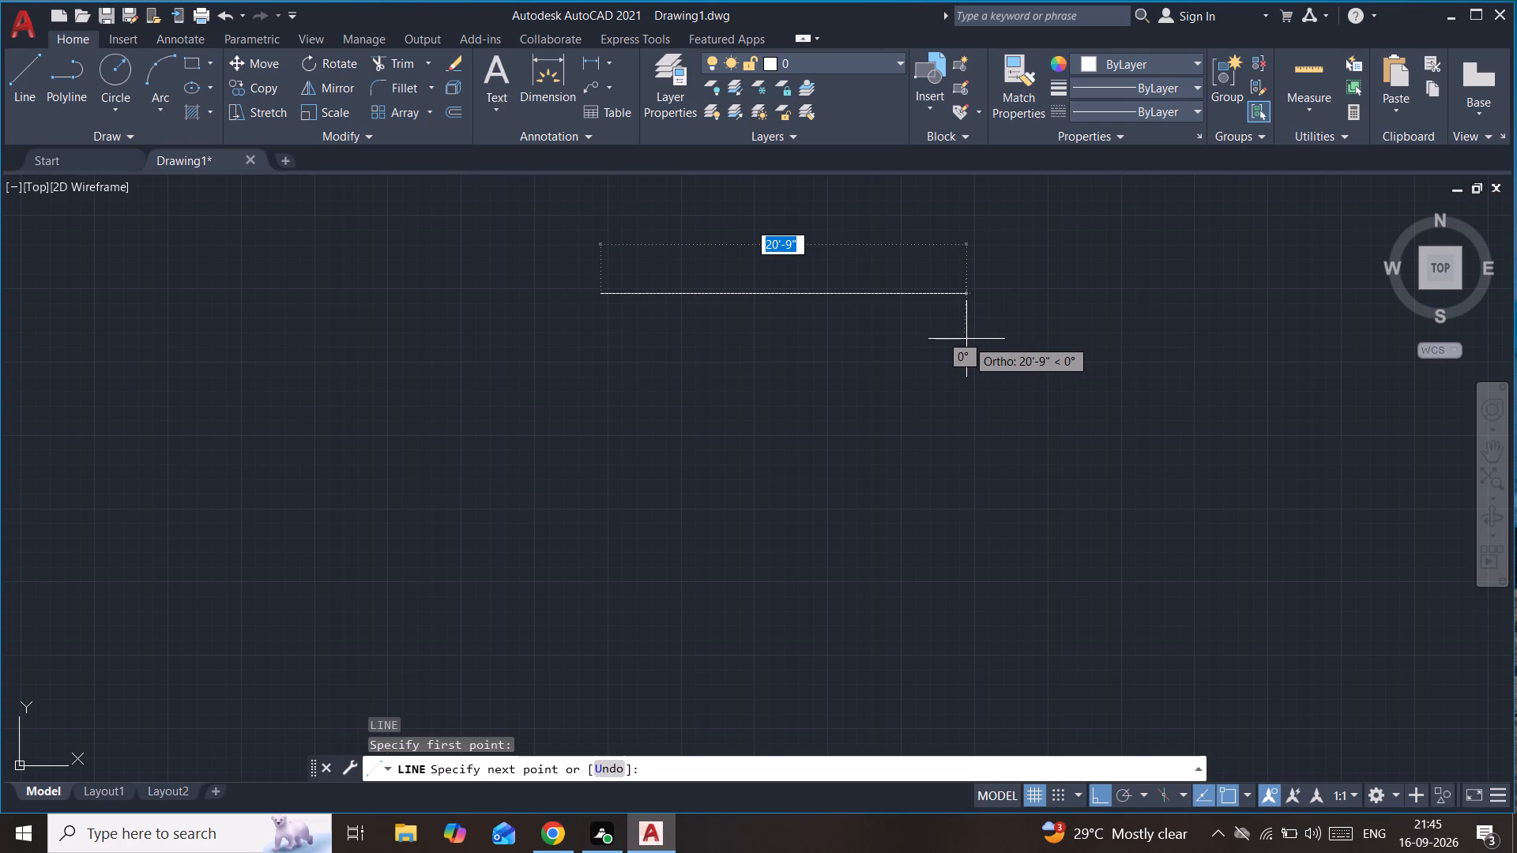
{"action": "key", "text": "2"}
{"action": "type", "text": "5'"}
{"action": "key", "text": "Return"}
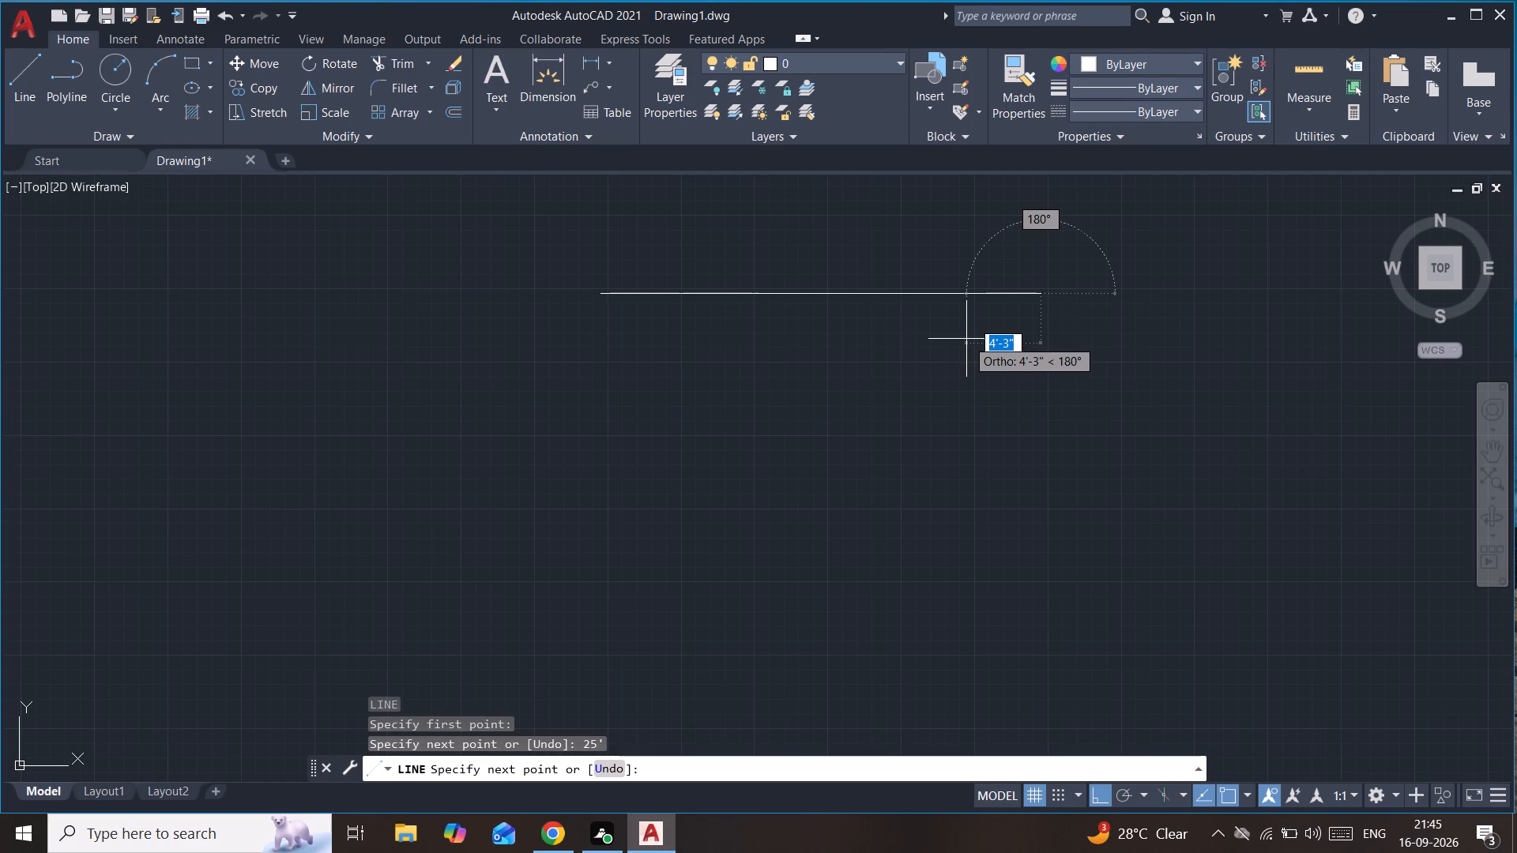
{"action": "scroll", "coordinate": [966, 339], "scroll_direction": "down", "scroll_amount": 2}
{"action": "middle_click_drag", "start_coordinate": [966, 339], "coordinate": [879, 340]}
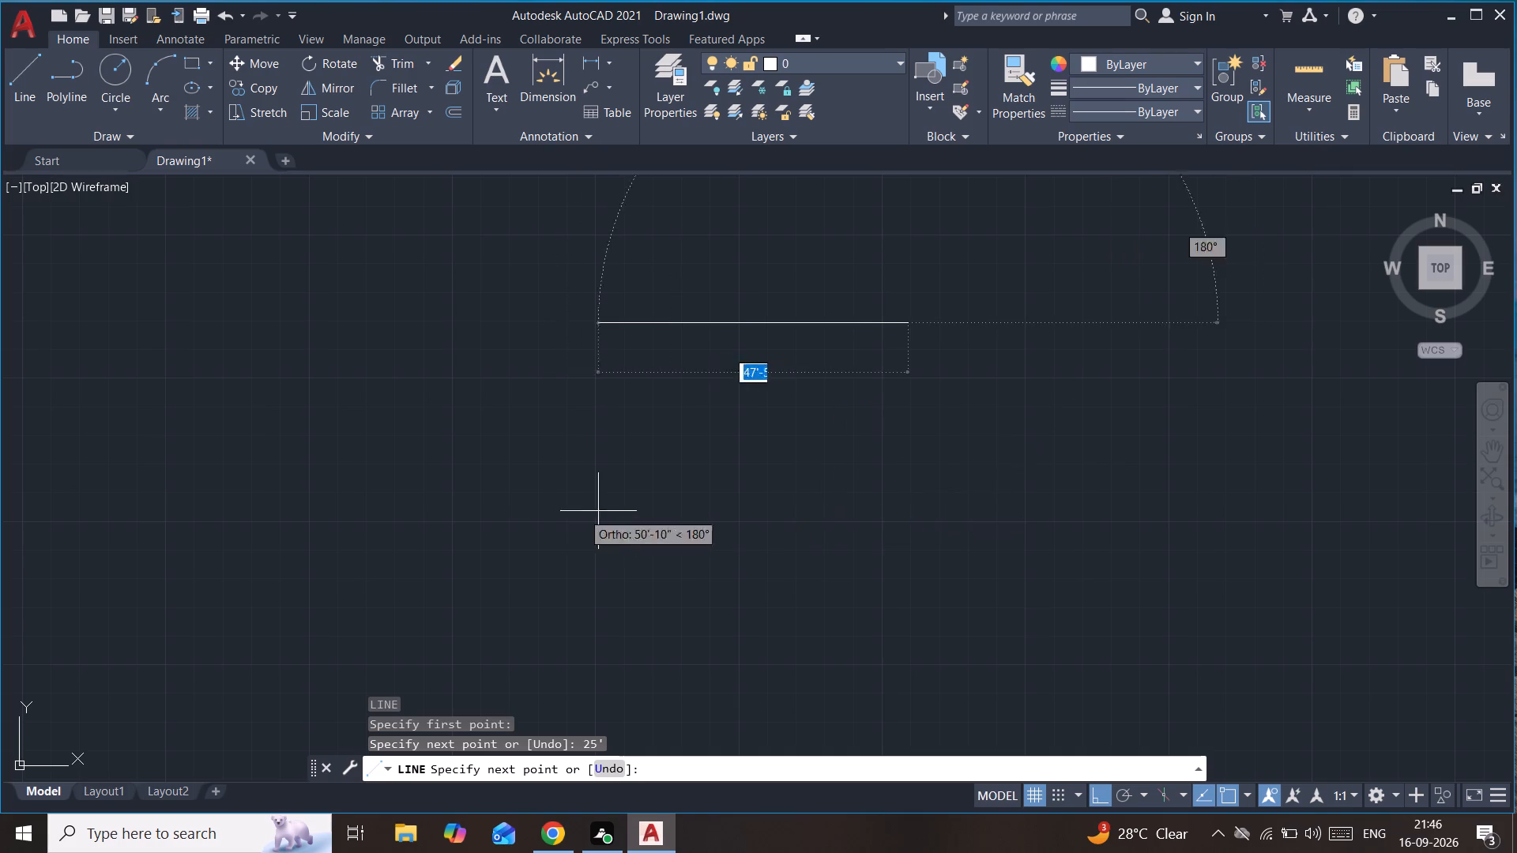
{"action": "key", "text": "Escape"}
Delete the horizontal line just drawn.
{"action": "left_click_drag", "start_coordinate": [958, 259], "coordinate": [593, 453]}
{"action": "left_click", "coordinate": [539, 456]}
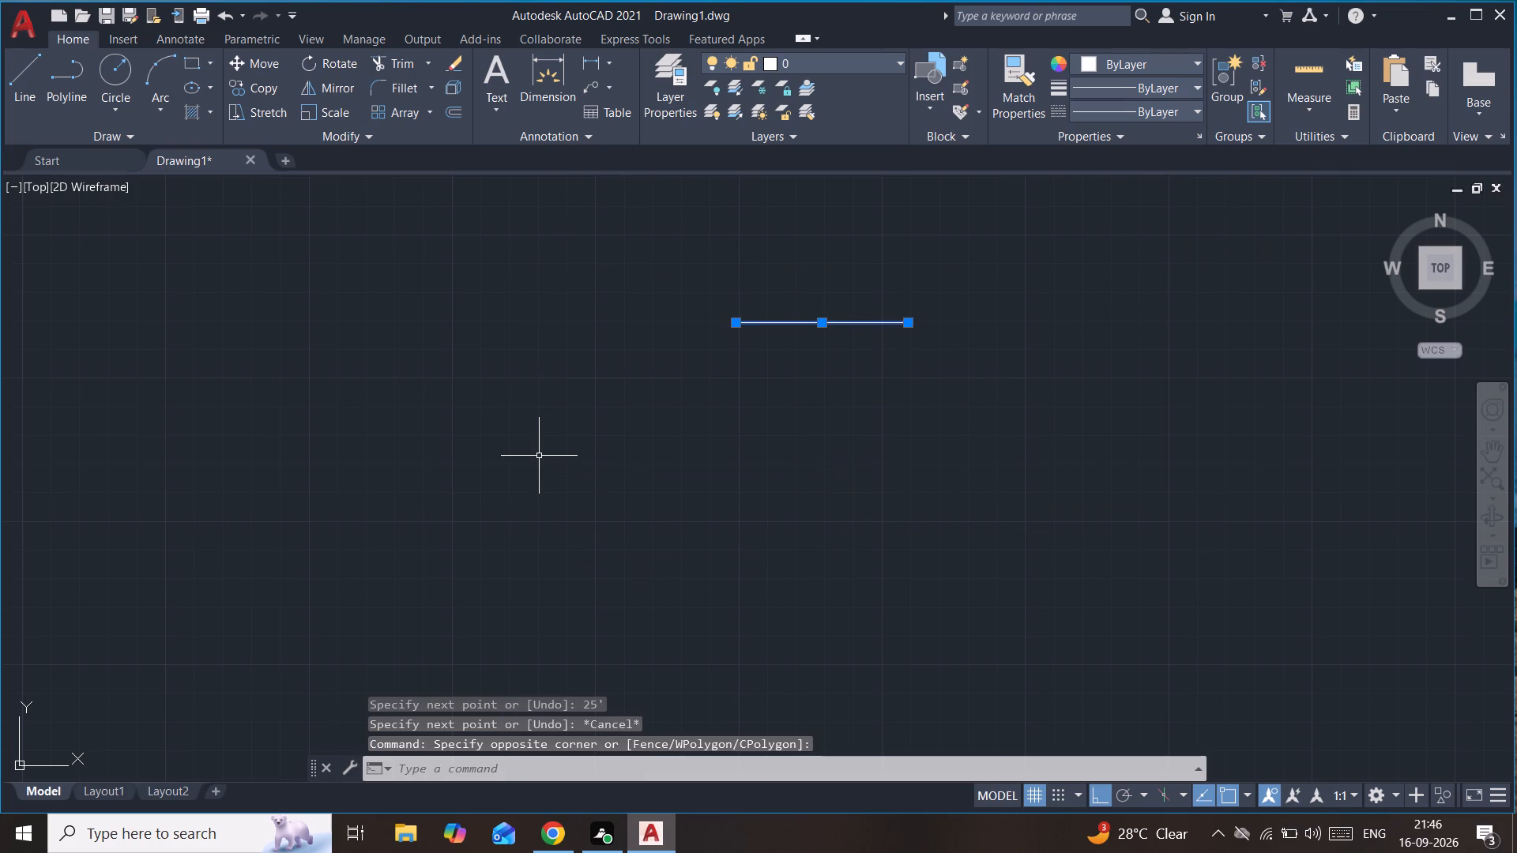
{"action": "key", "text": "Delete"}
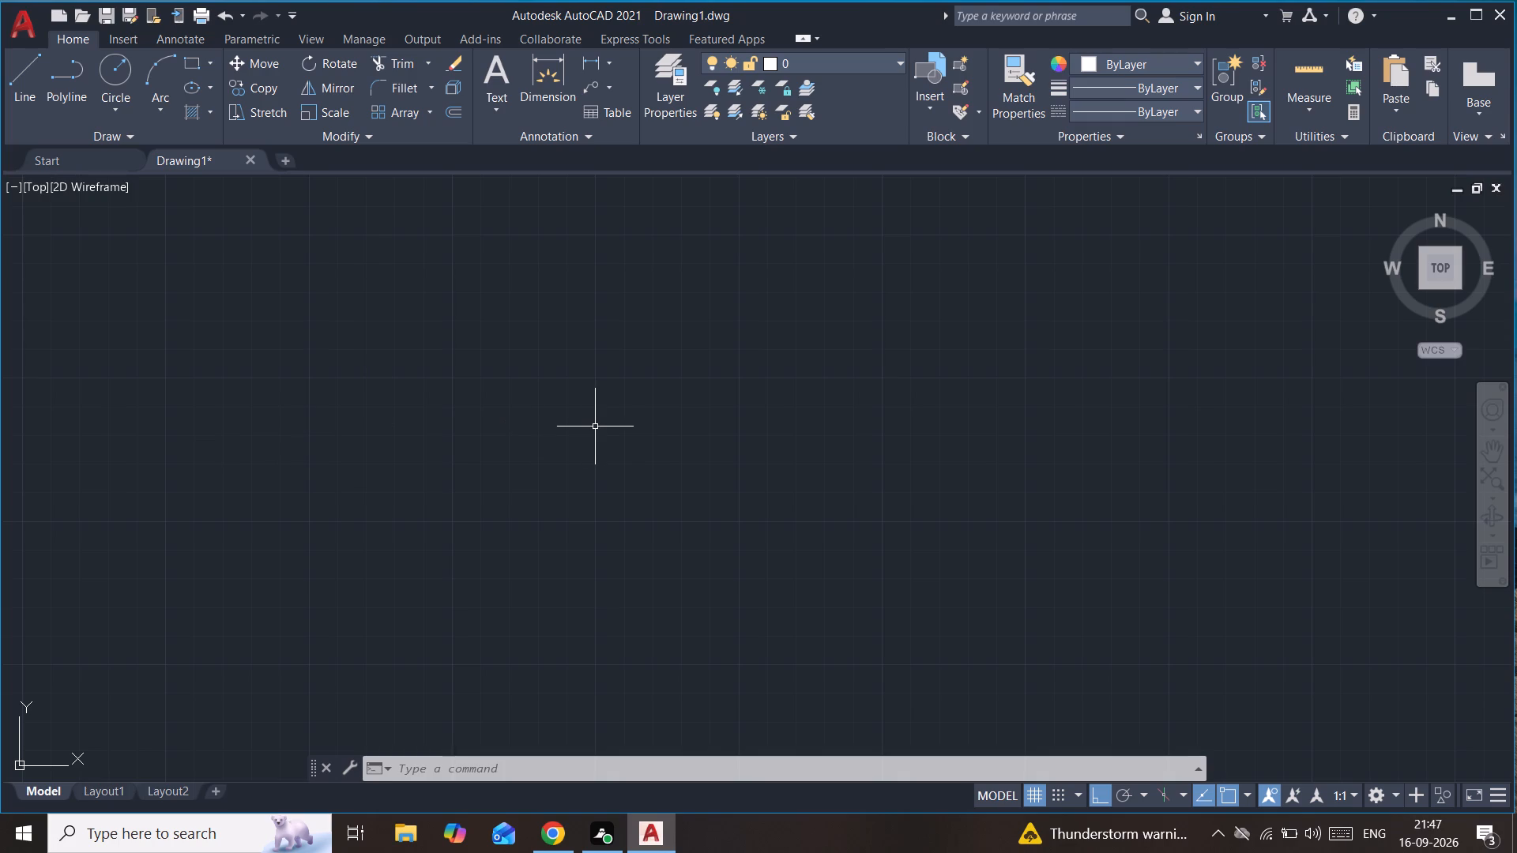
Start the Line command for a new line in the empty drawing area.
{"action": "scroll", "coordinate": [595, 426], "scroll_direction": "down", "scroll_amount": 1}
{"action": "scroll", "coordinate": [595, 426], "scroll_direction": "up", "scroll_amount": 1}
{"action": "scroll", "coordinate": [1045, 590], "scroll_direction": "up", "scroll_amount": 2}
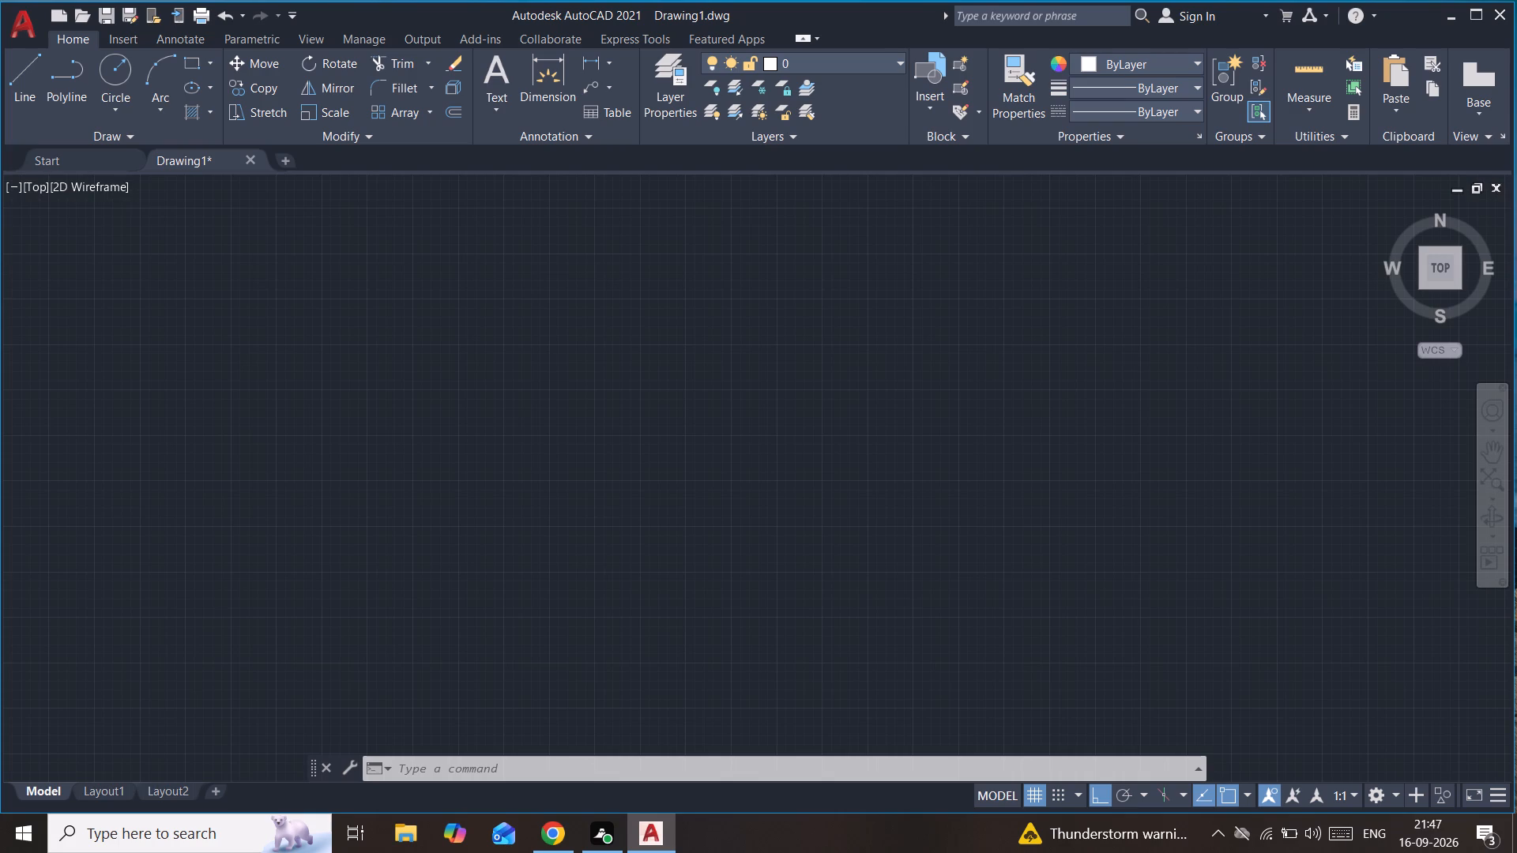
{"action": "scroll", "coordinate": [1045, 590], "scroll_direction": "up", "scroll_amount": 1}
{"action": "key", "text": "l"}
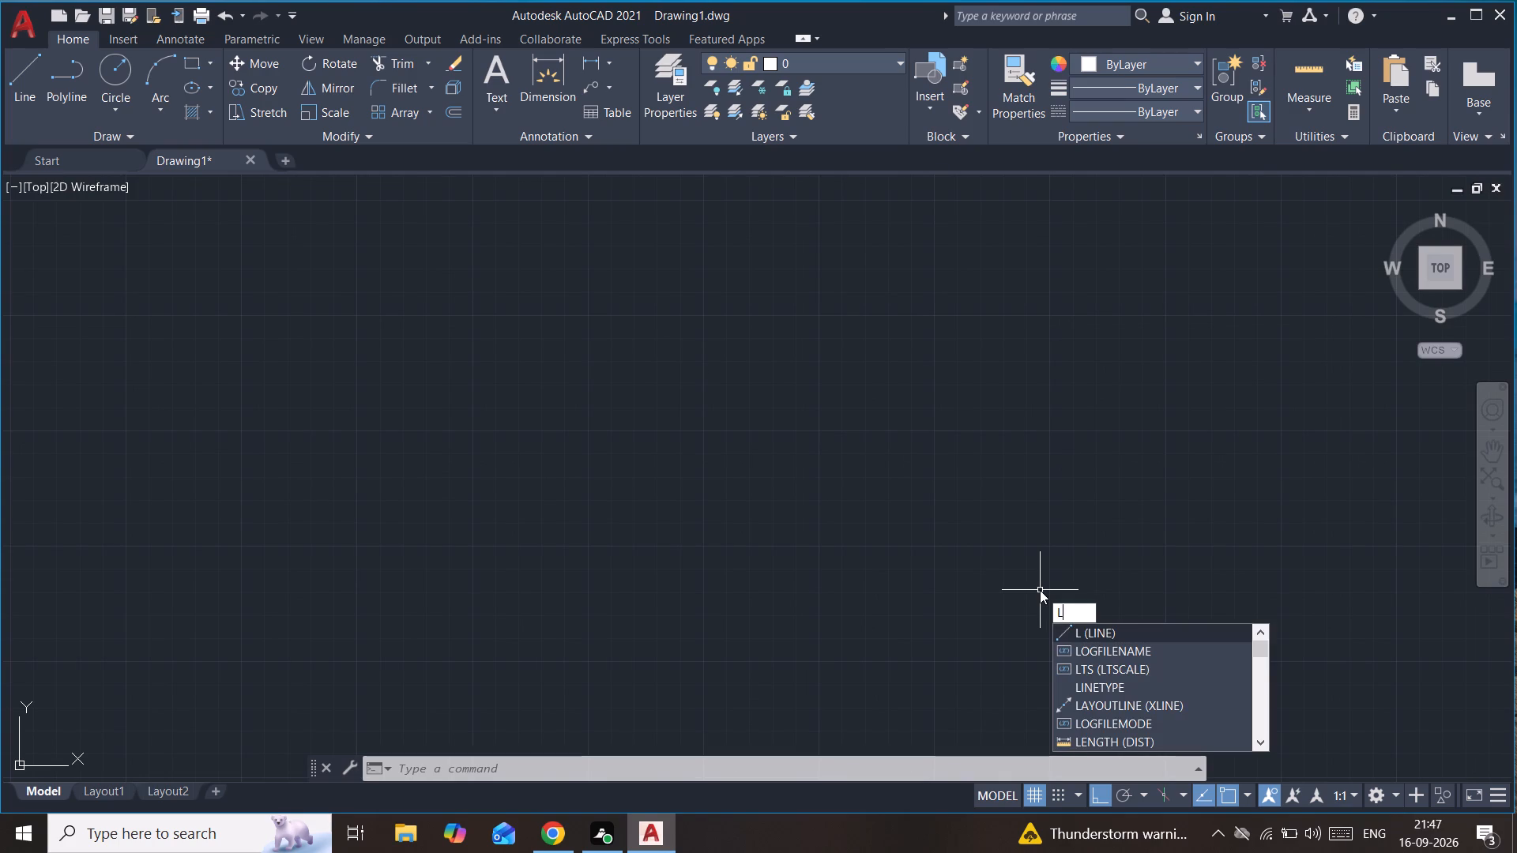
{"action": "key", "text": "Return"}
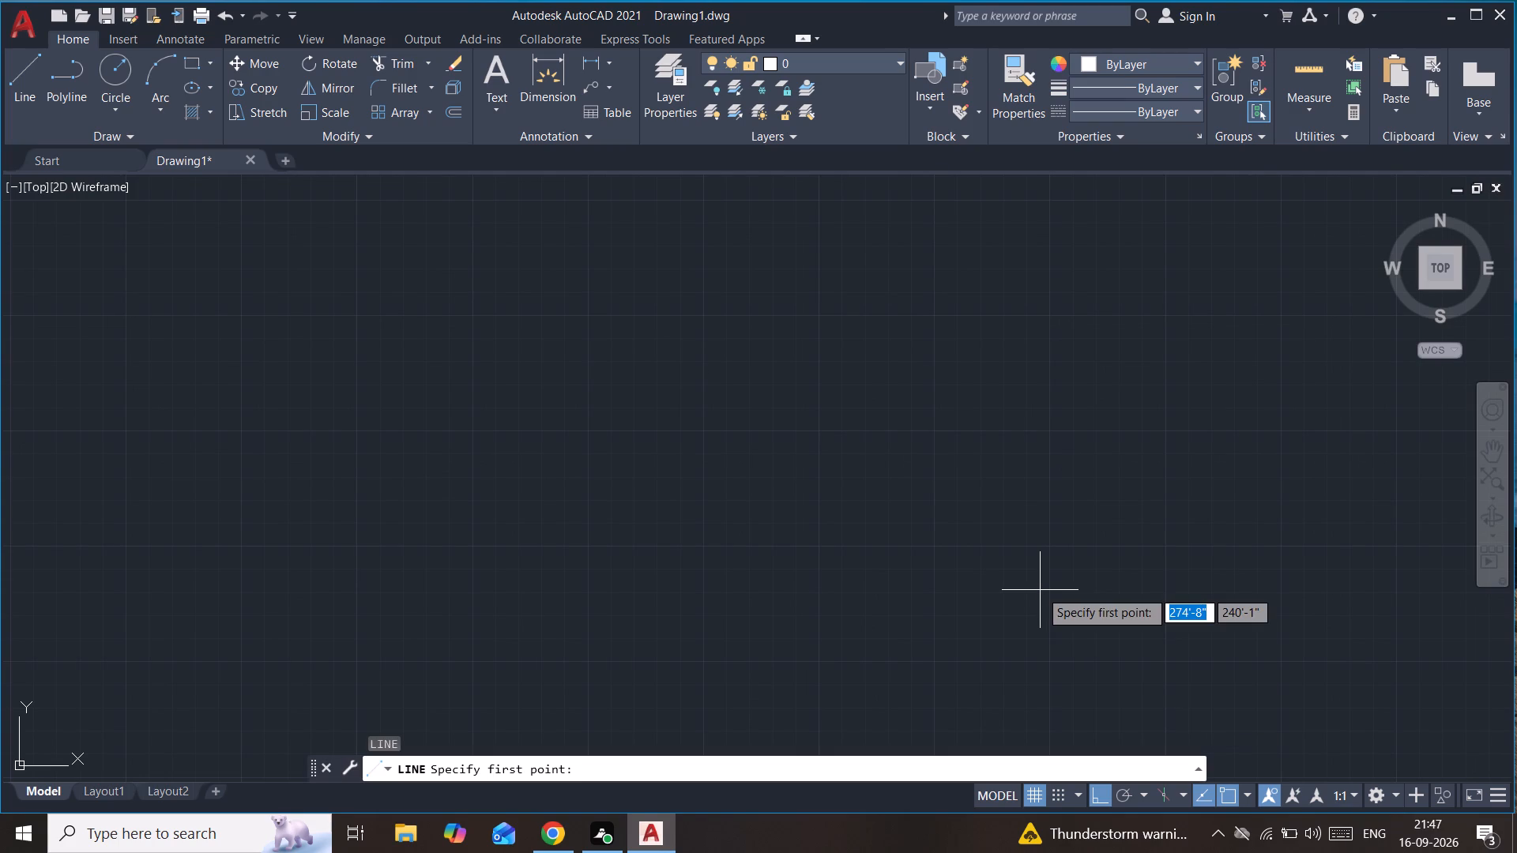
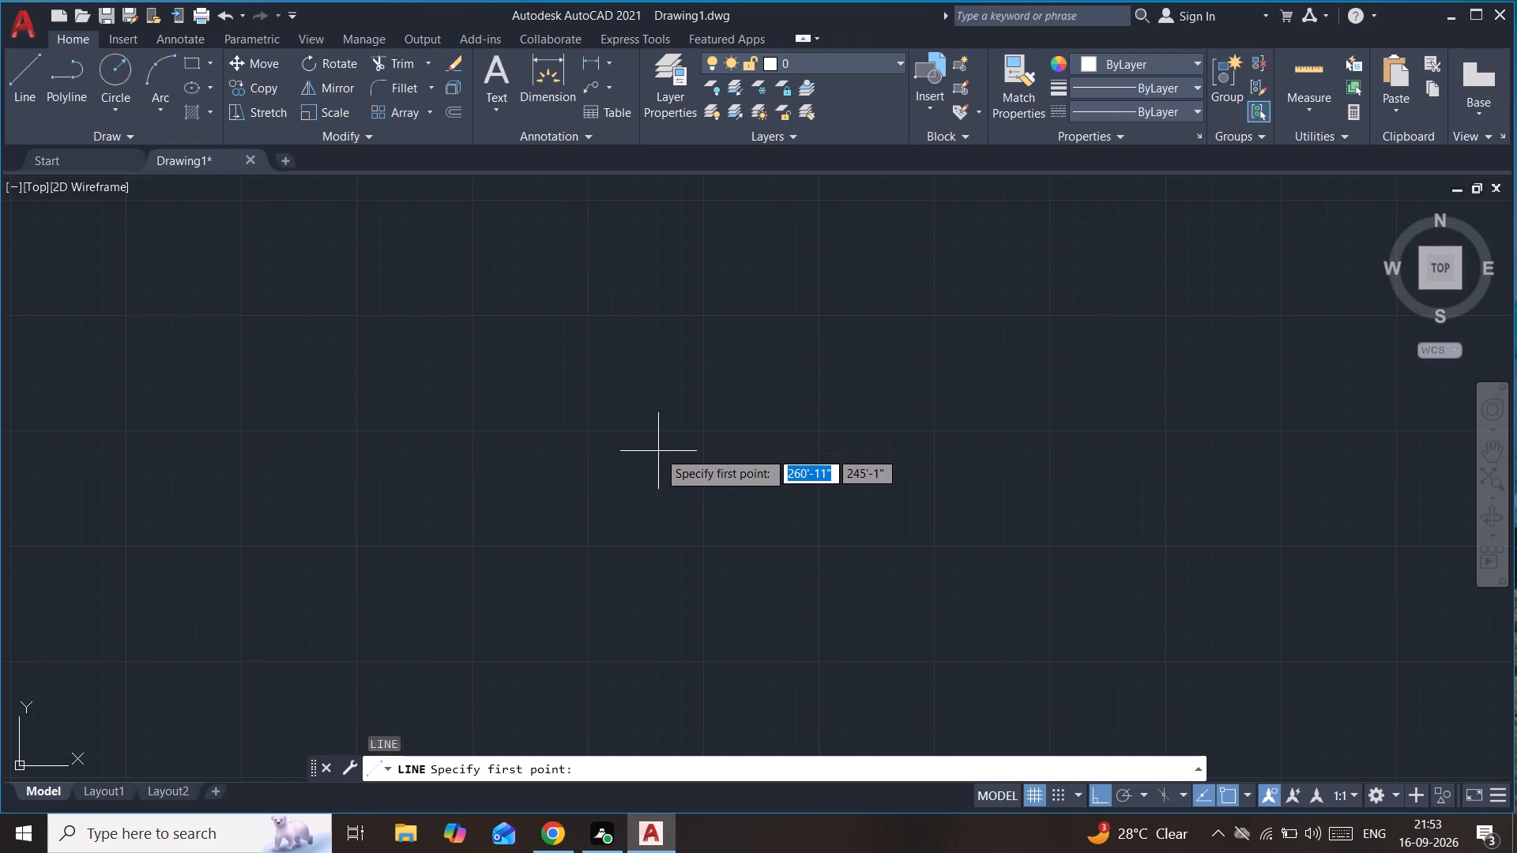
Place the start point of the new line in the empty drawing area, ready for a horizontal segment.
{"action": "scroll", "coordinate": [657, 451], "scroll_direction": "up", "scroll_amount": 1}
{"action": "left_click", "coordinate": [615, 371]}
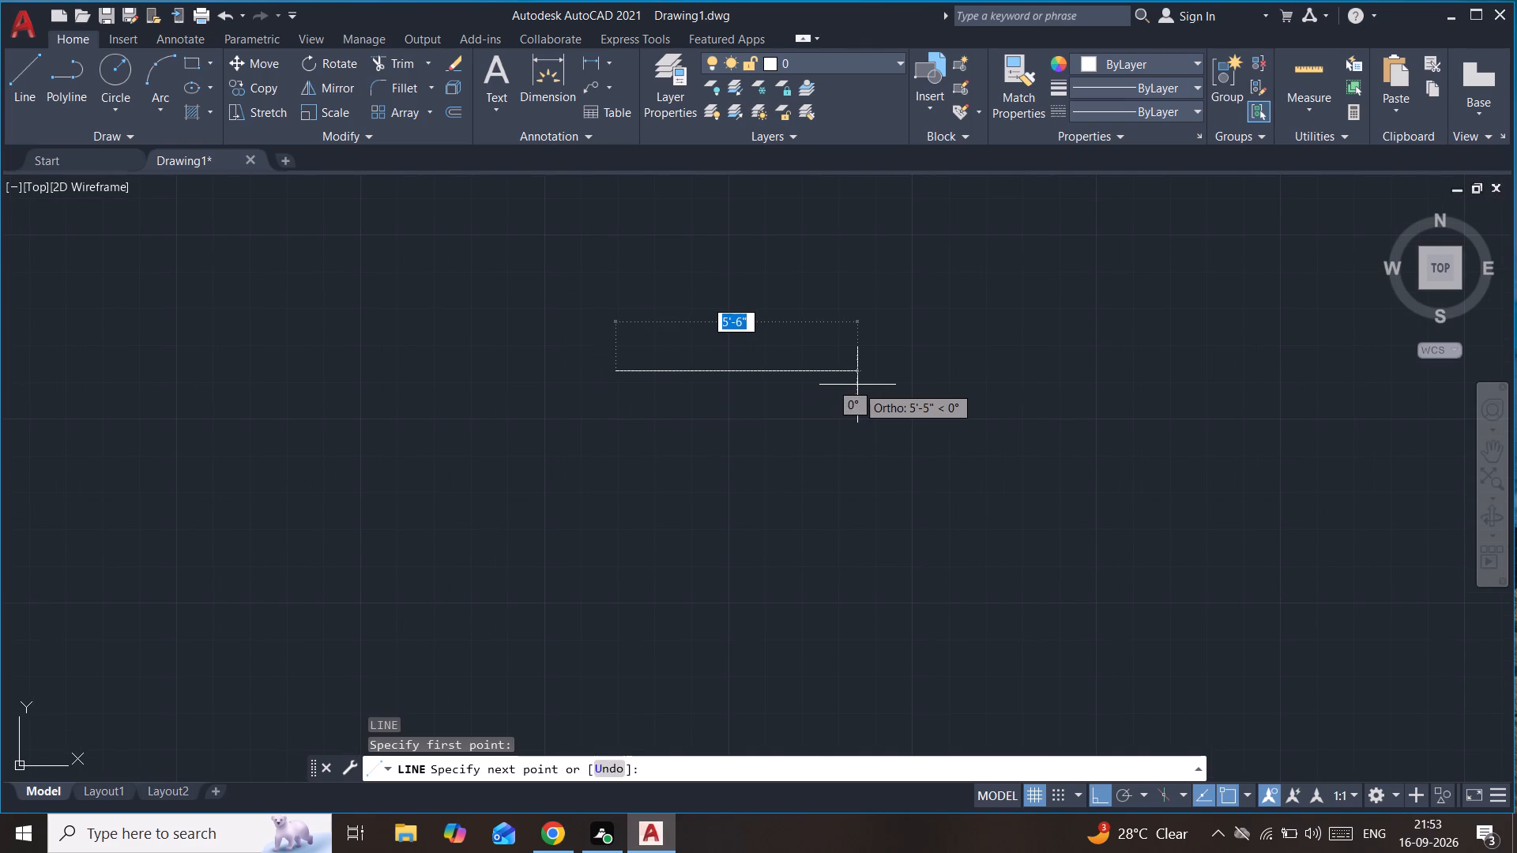
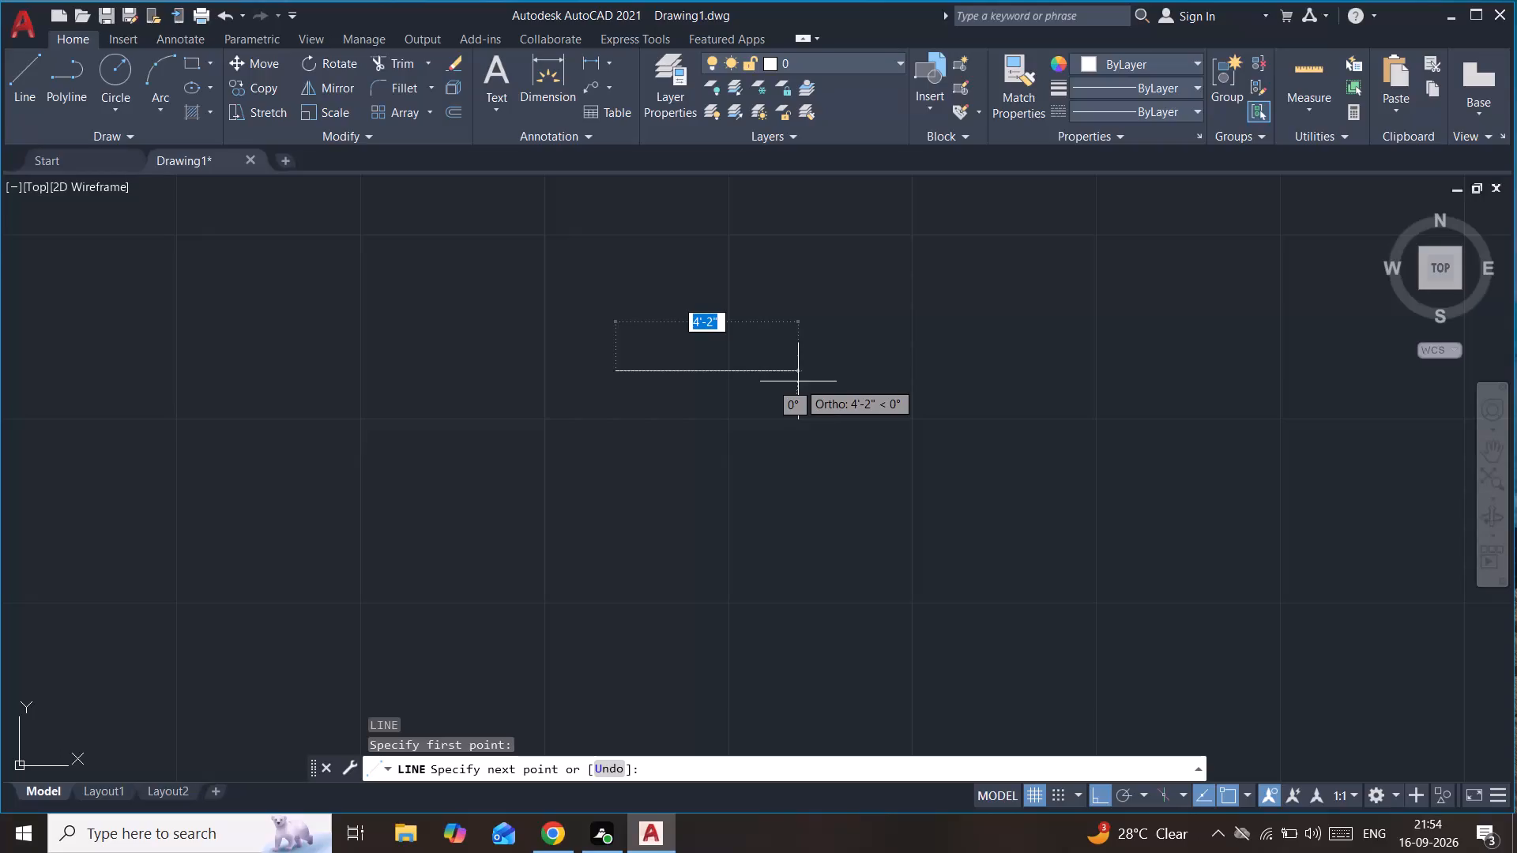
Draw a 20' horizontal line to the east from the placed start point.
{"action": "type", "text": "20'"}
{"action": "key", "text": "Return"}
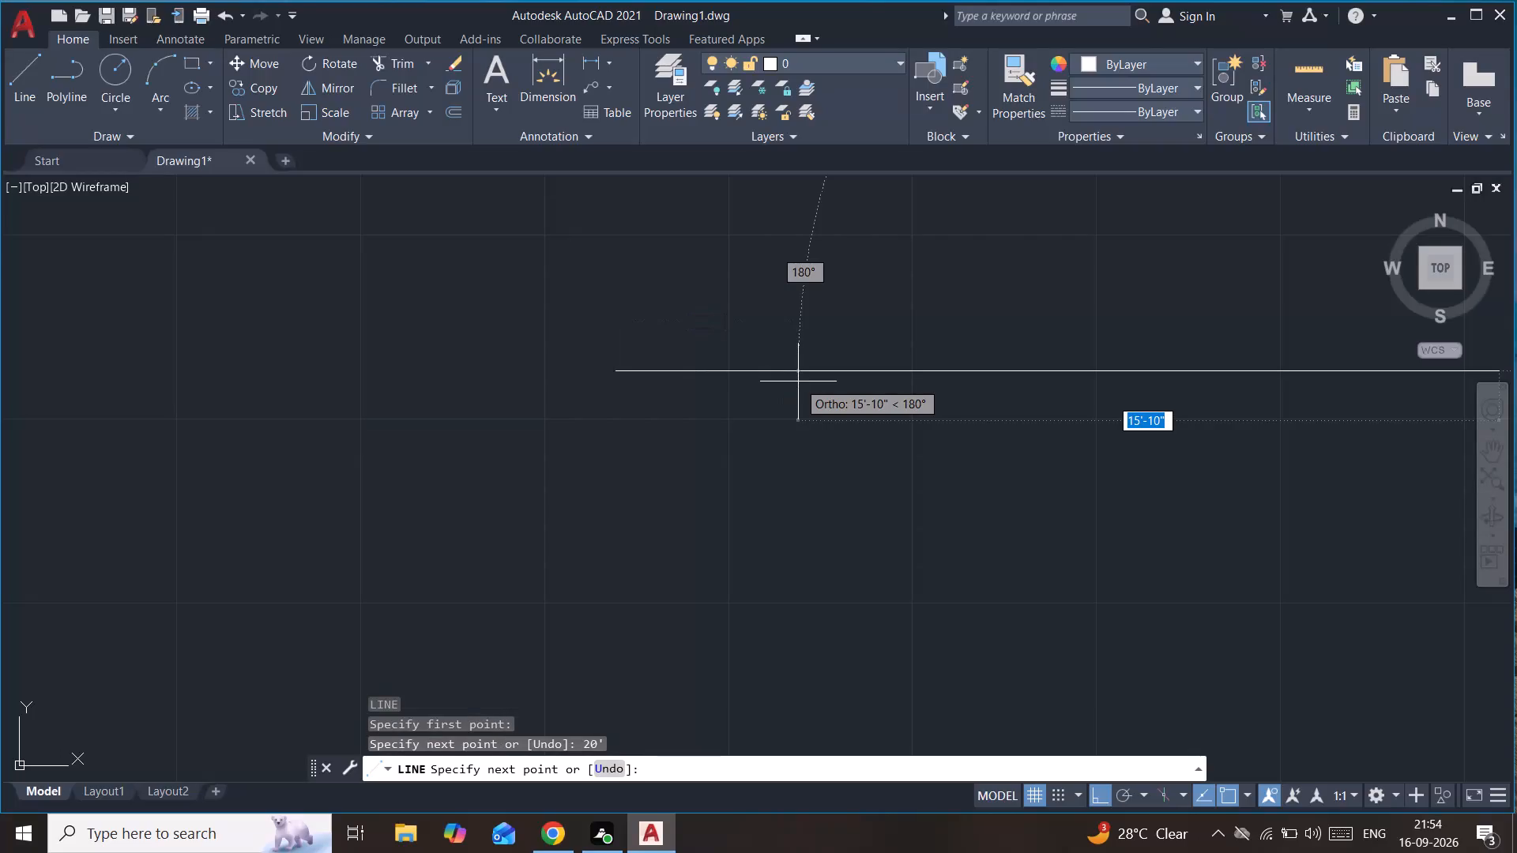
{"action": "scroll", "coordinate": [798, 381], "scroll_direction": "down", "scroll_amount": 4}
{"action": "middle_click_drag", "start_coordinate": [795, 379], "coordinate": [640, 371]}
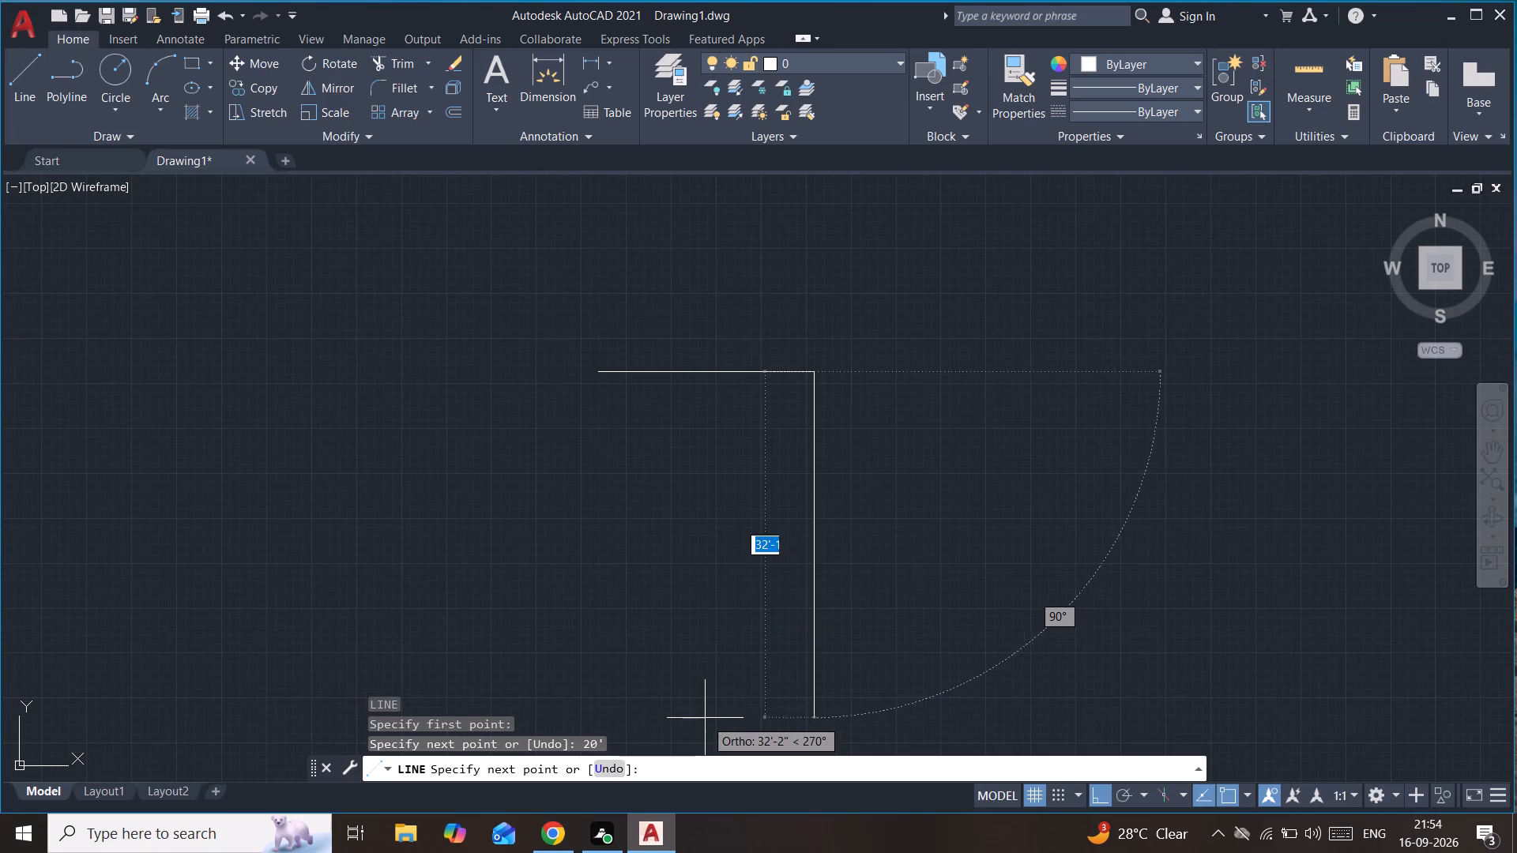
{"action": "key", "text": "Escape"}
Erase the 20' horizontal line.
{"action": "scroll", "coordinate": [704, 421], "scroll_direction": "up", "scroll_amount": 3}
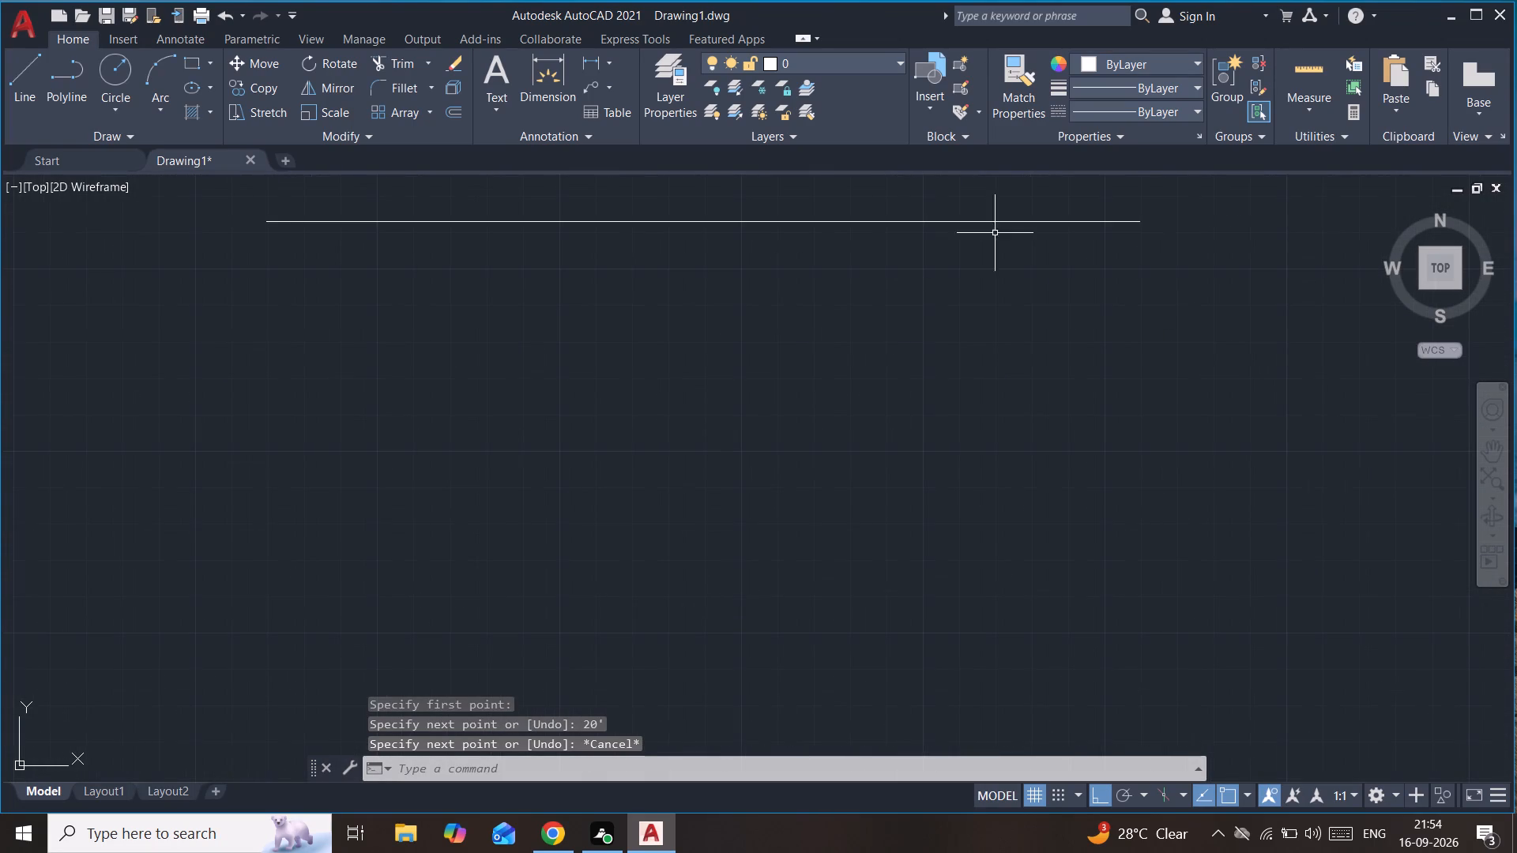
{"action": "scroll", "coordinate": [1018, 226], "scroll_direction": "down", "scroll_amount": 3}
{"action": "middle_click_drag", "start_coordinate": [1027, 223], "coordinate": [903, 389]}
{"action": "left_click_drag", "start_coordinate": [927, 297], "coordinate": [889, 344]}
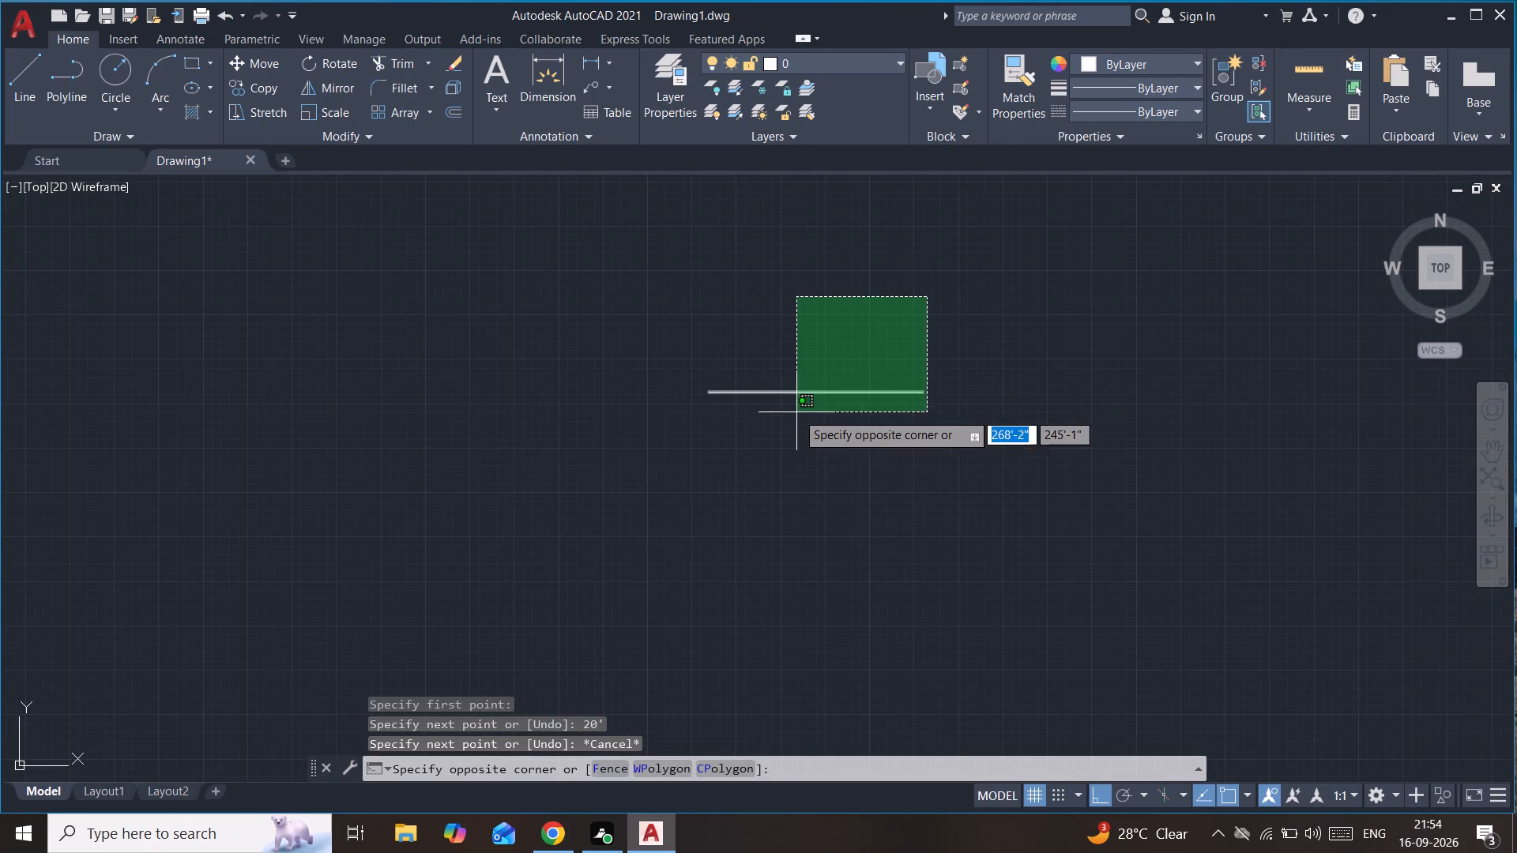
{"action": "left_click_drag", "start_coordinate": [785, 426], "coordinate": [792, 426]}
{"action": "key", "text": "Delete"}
Draw the plot's north side as a 20' line running east and its east side as a 38' line running south.
{"action": "key", "text": "l"}
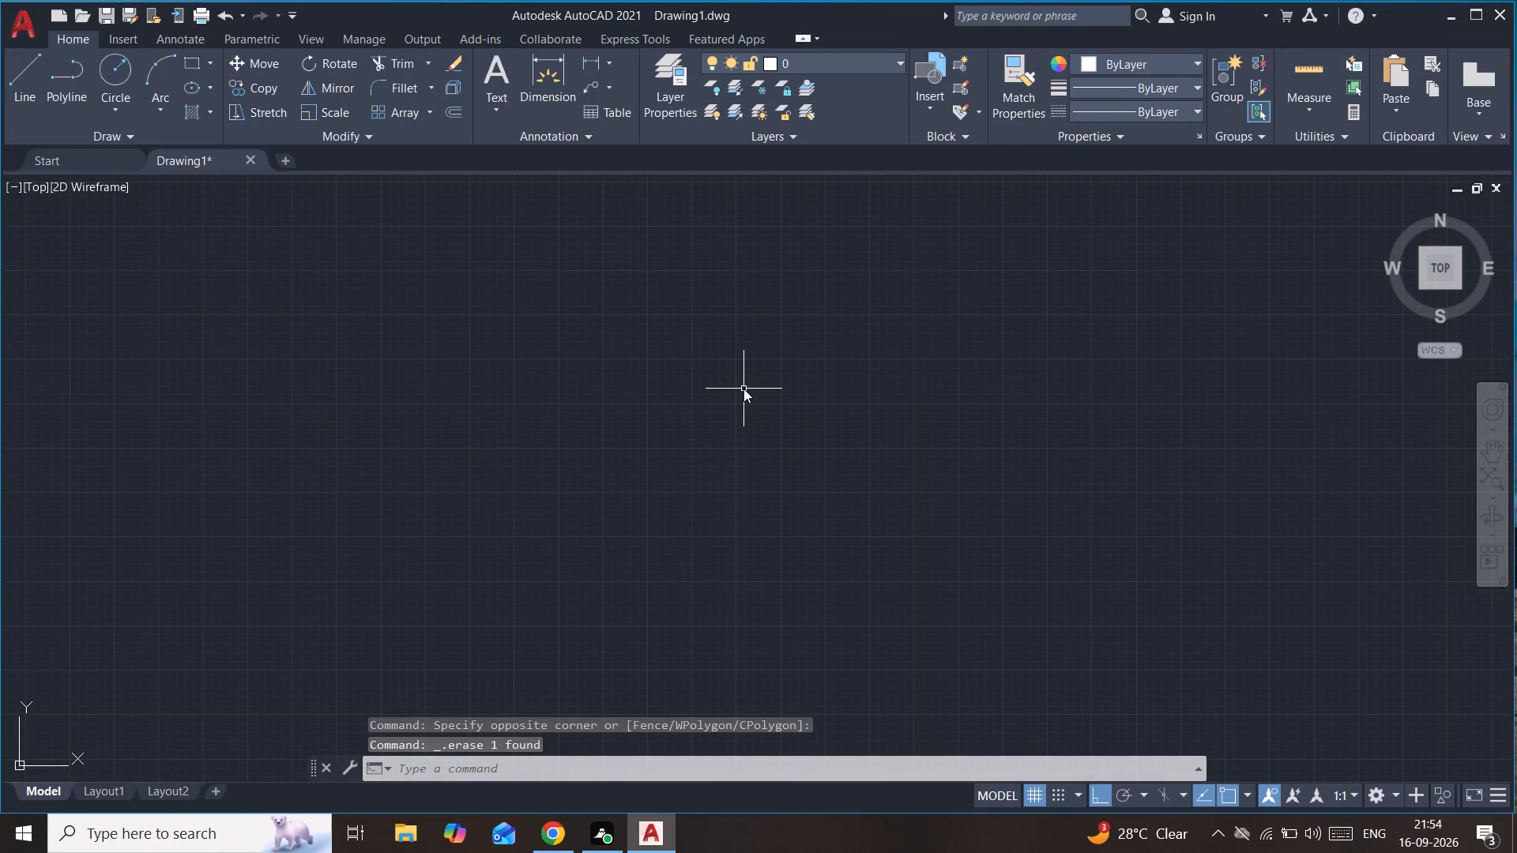
{"action": "key", "text": "Return"}
{"action": "left_click", "coordinate": [690, 347]}
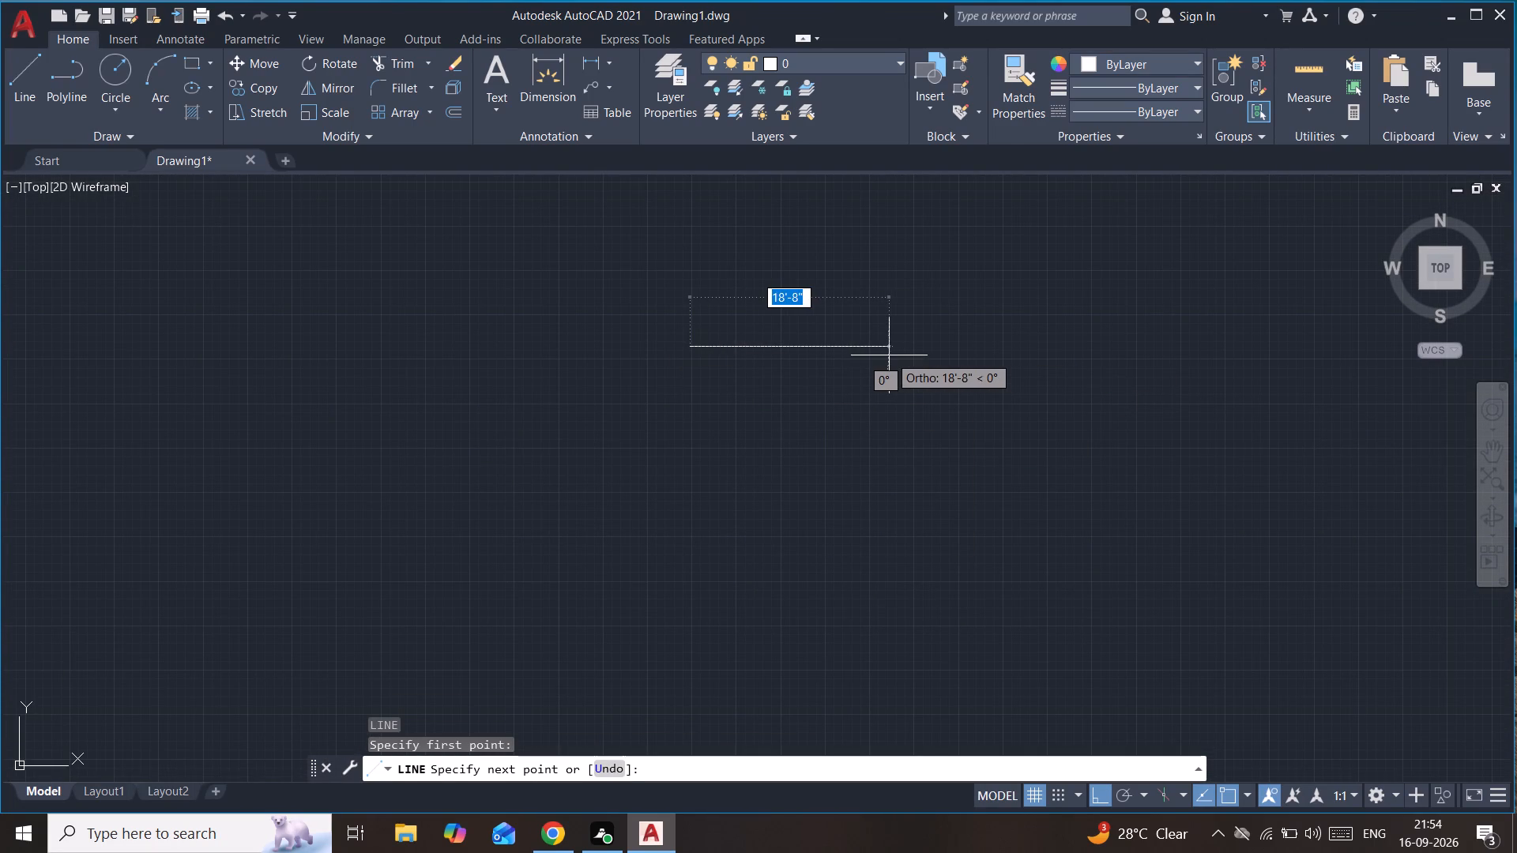
{"action": "type", "text": "20'"}
{"action": "key", "text": "Return"}
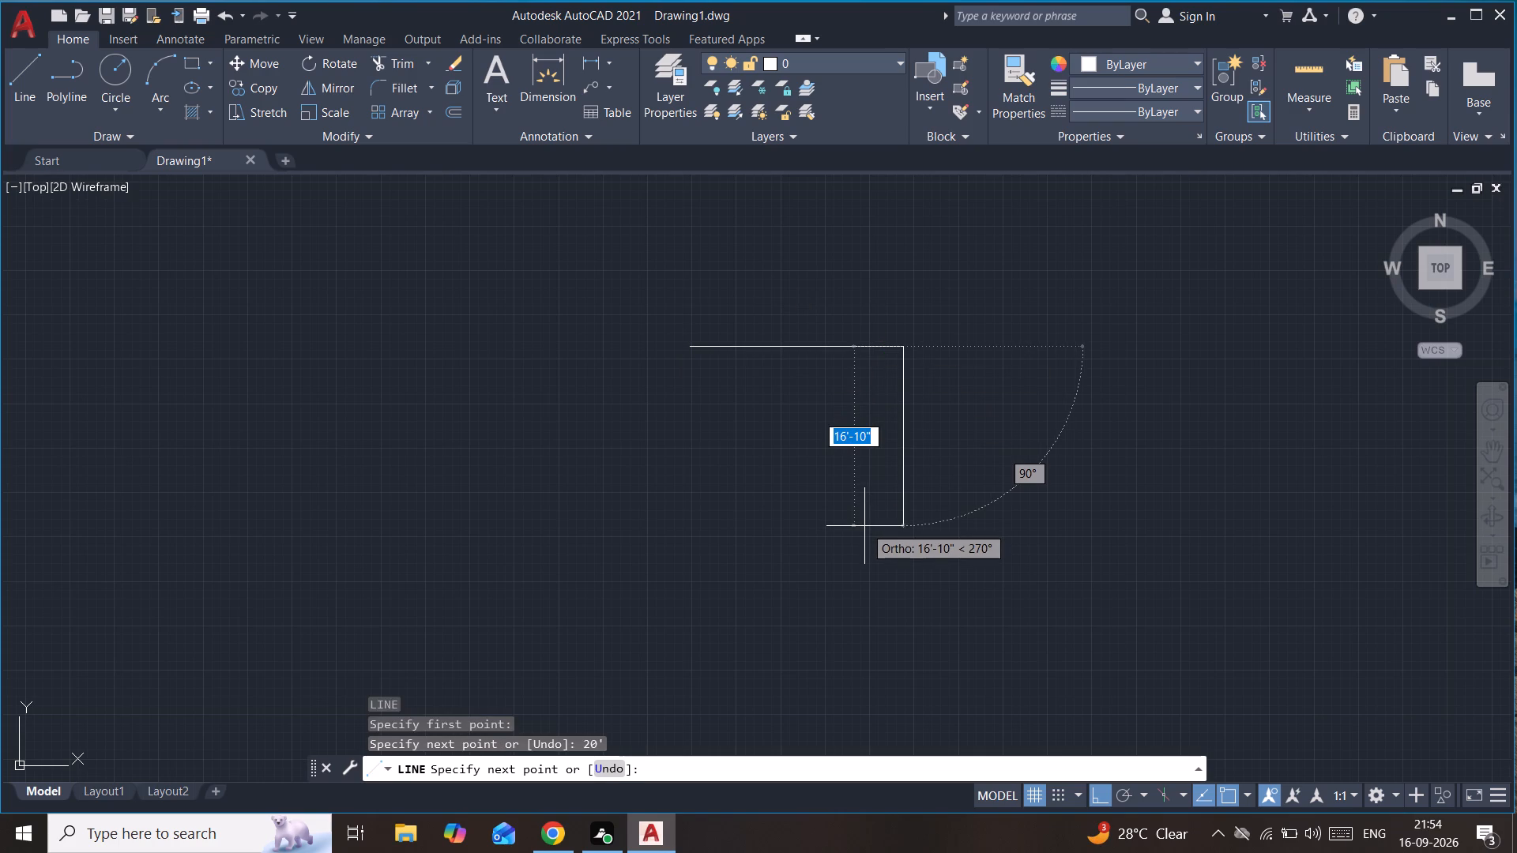
{"action": "type", "text": "38"}
{"action": "key", "text": "apostrophe"}
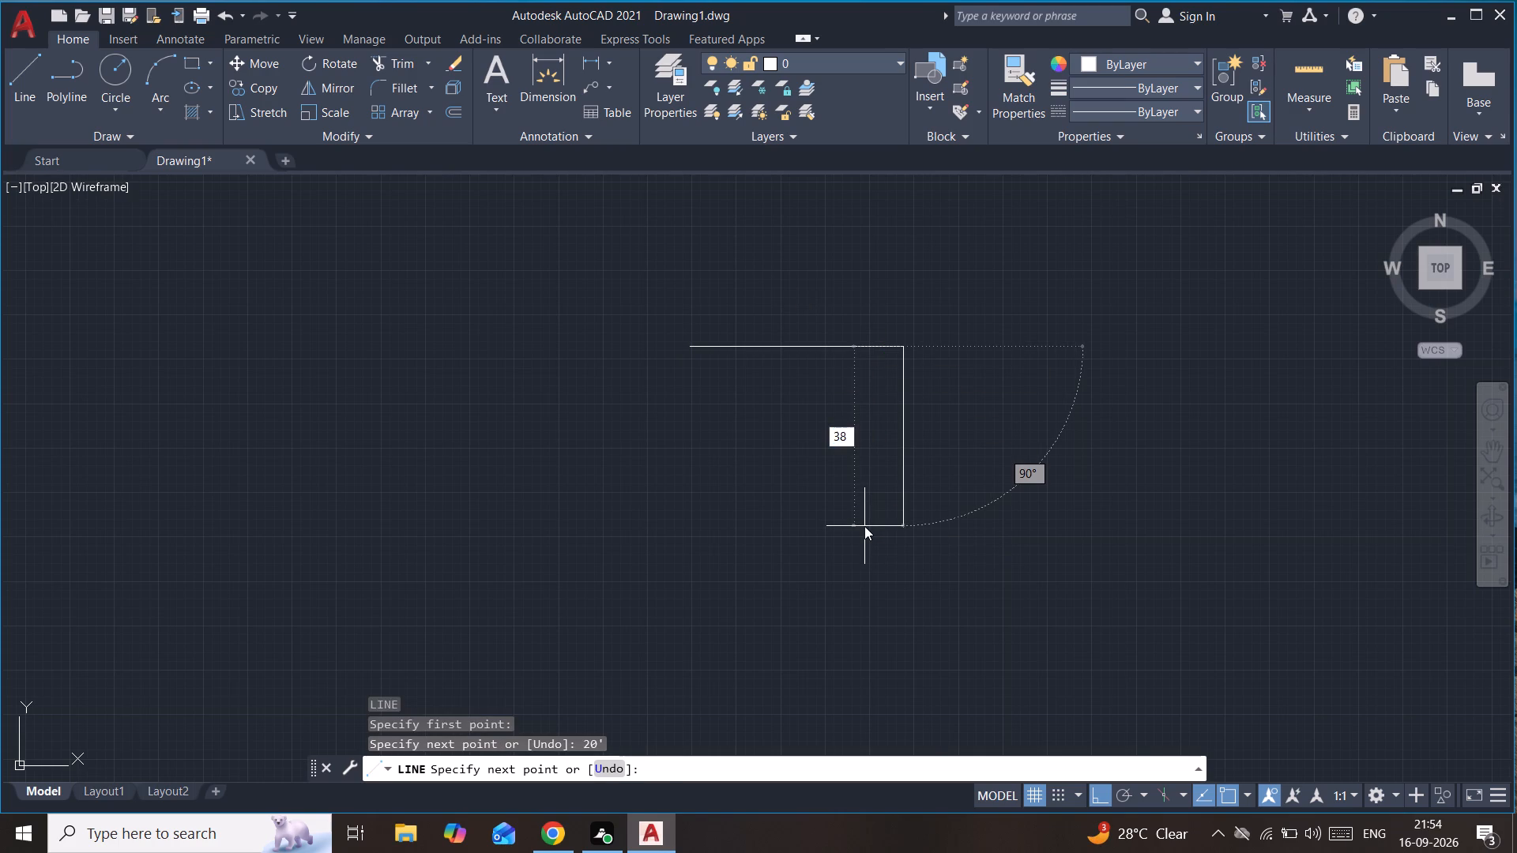
{"action": "key", "text": "Return"}
Complete the rectangular plot outline with a 20' south side running west and a 38' west side running north.
{"action": "scroll", "coordinate": [864, 526], "scroll_direction": "down", "scroll_amount": 3}
{"action": "middle_click_drag", "start_coordinate": [868, 511], "coordinate": [874, 349]}
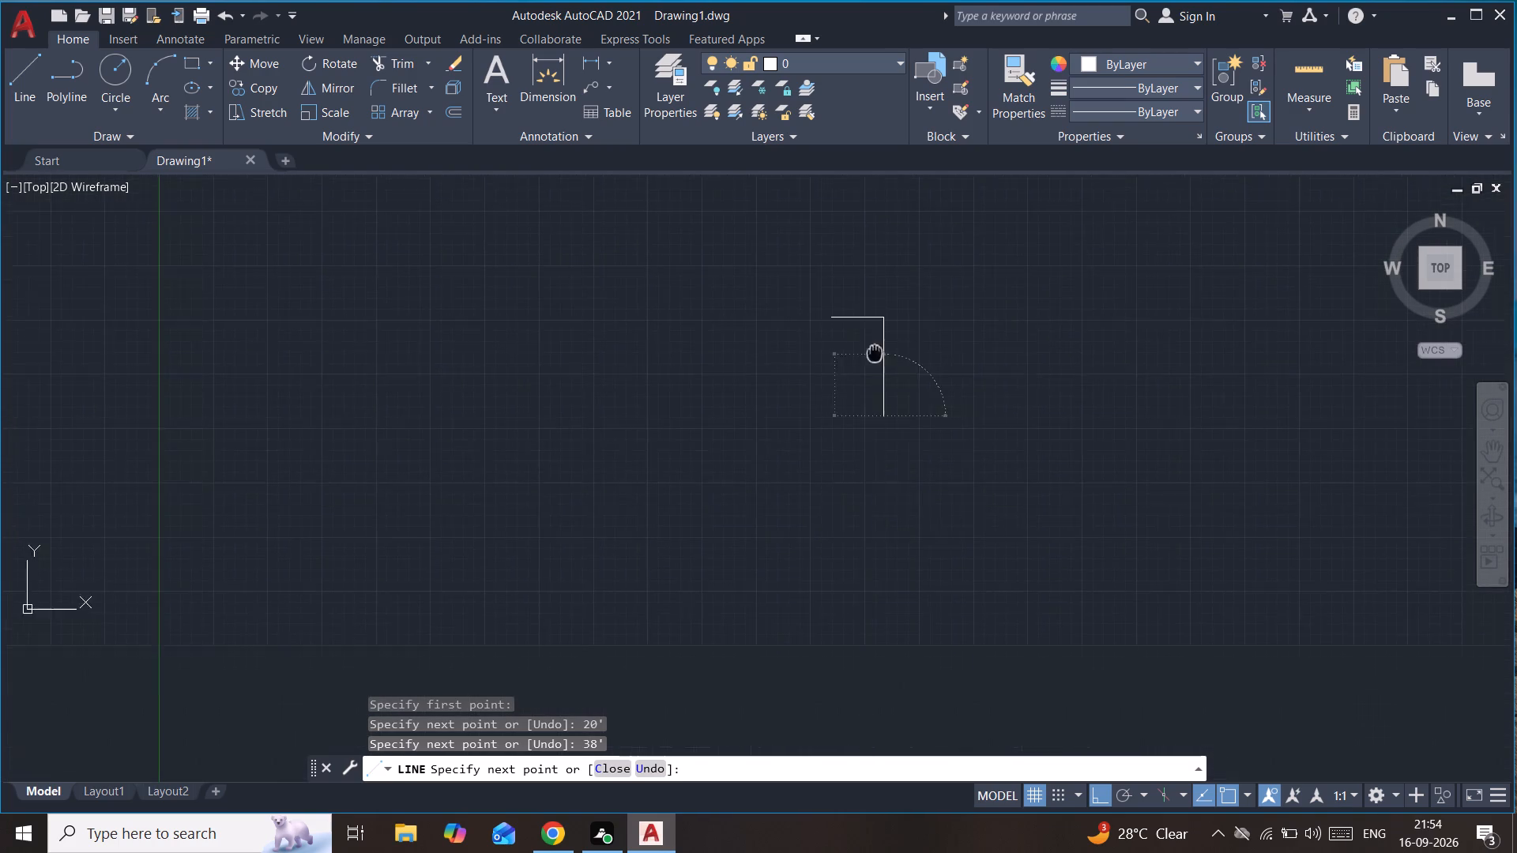
{"action": "middle_click_drag", "start_coordinate": [874, 349], "coordinate": [874, 348]}
{"action": "scroll", "coordinate": [872, 348], "scroll_direction": "up", "scroll_amount": 4}
{"action": "scroll", "coordinate": [634, 393], "scroll_direction": "down", "scroll_amount": 3}
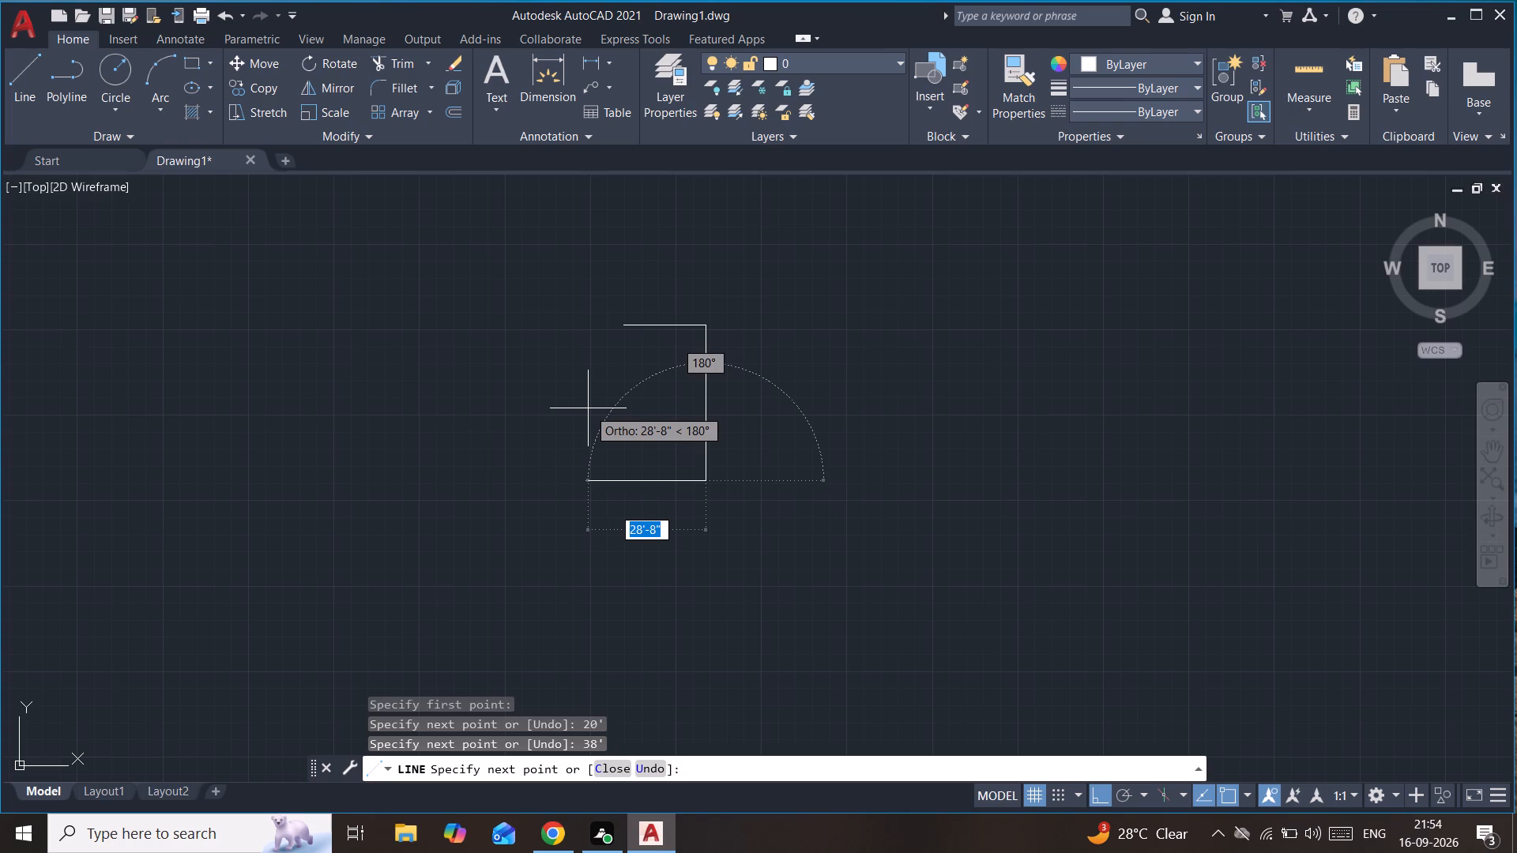
{"action": "type", "text": "20"}
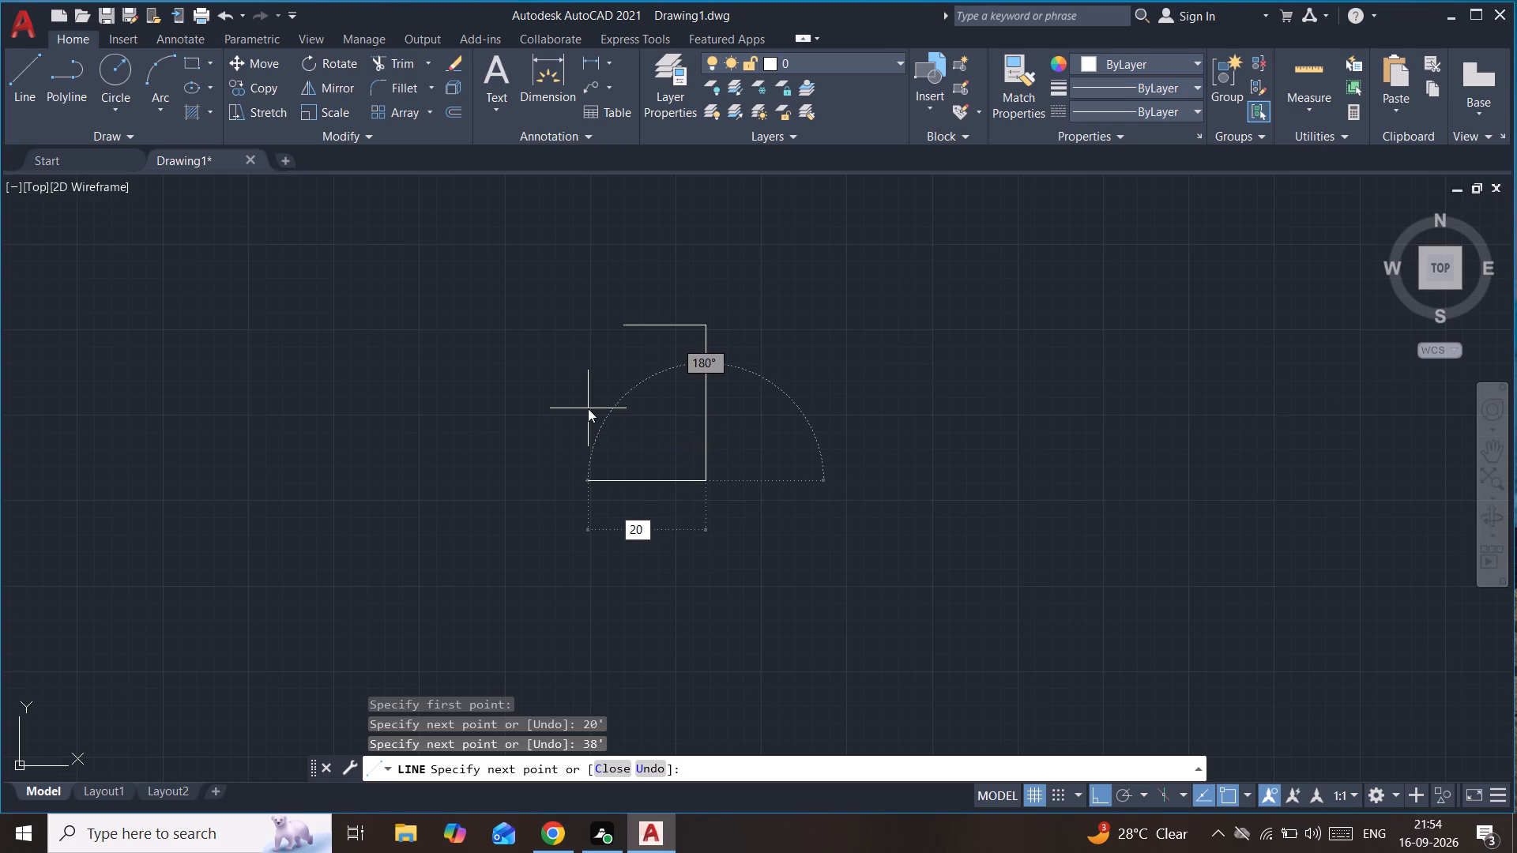
{"action": "key", "text": "apostrophe"}
{"action": "key", "text": "Return"}
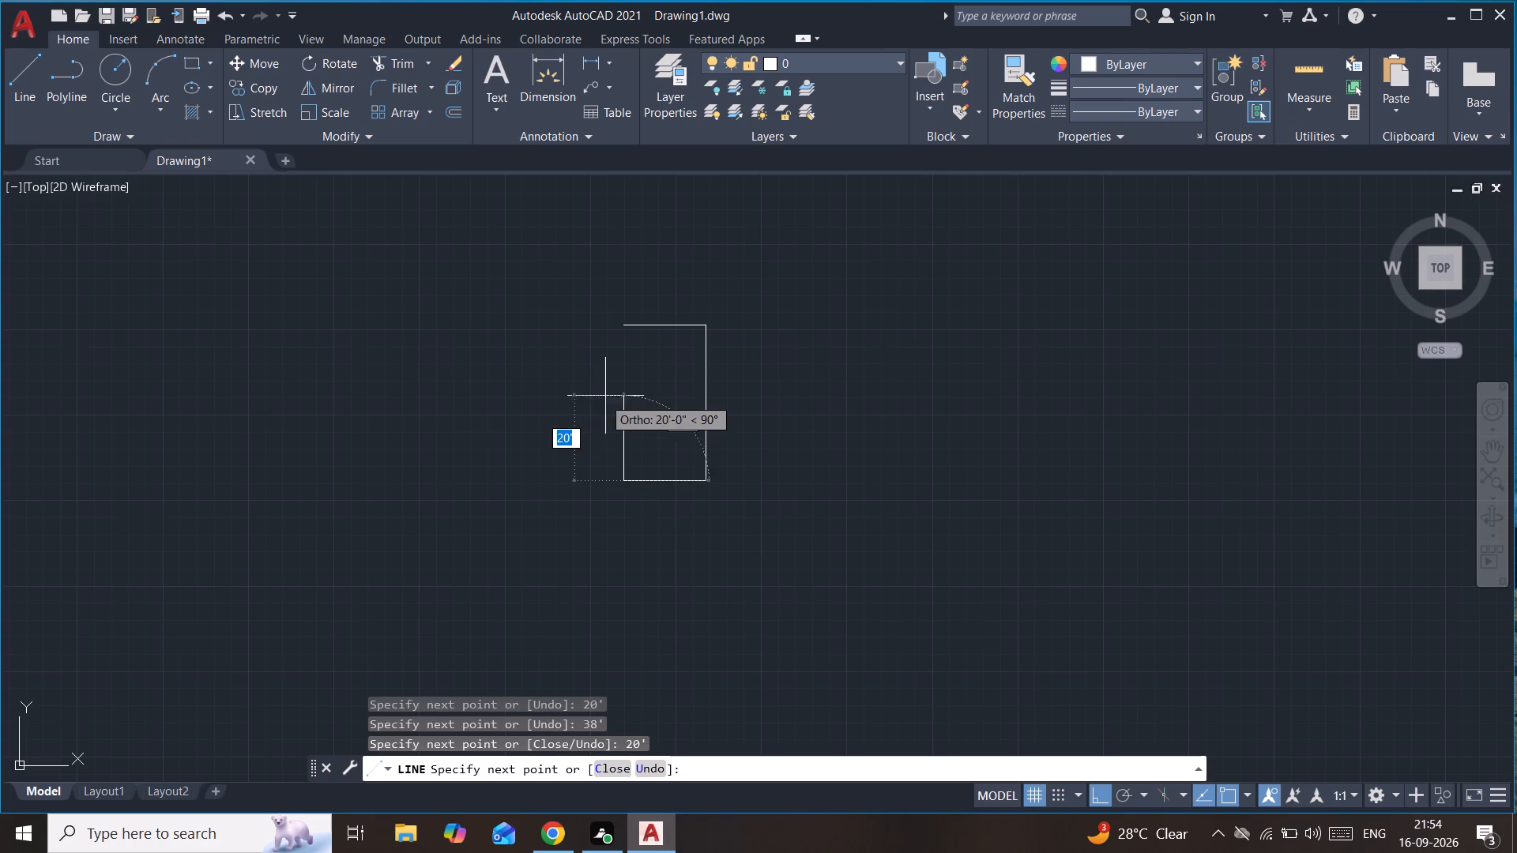
{"action": "type", "text": "38'"}
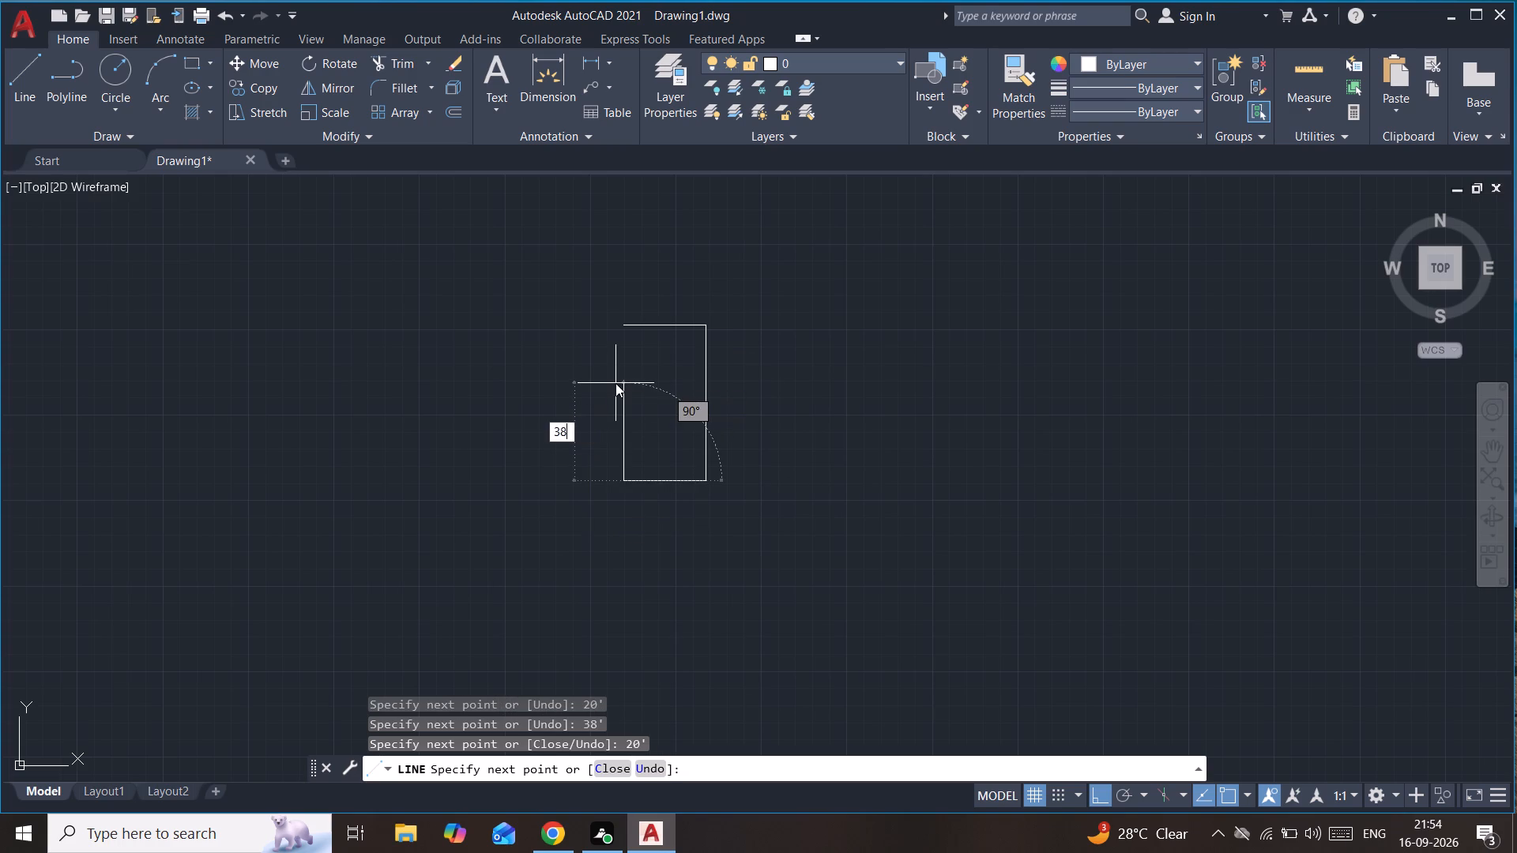
{"action": "key", "text": "Return"}
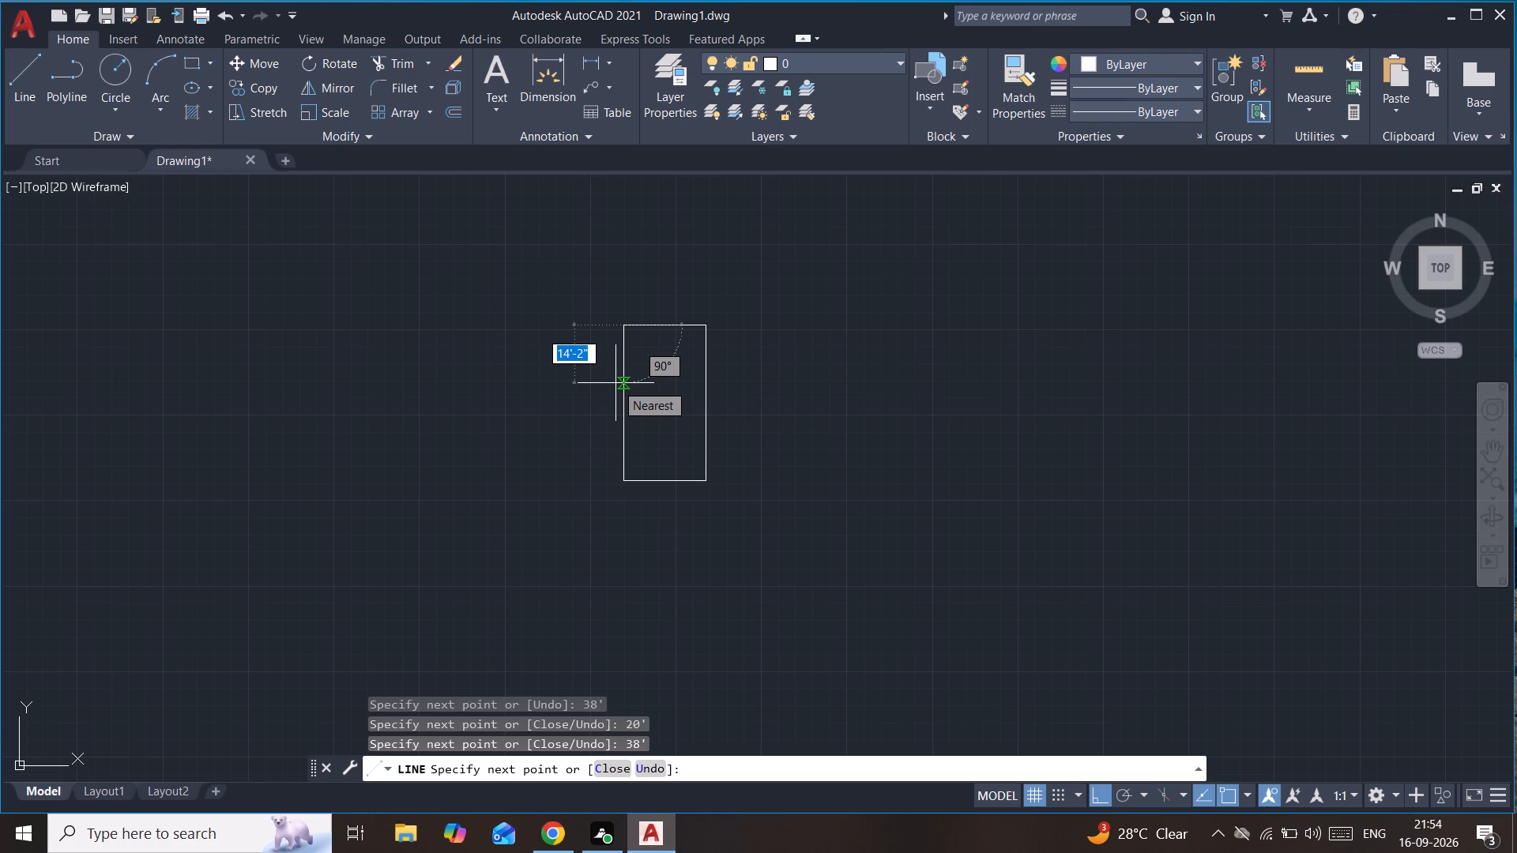
{"action": "key", "text": "Escape"}
{"action": "key", "text": "Escape"}
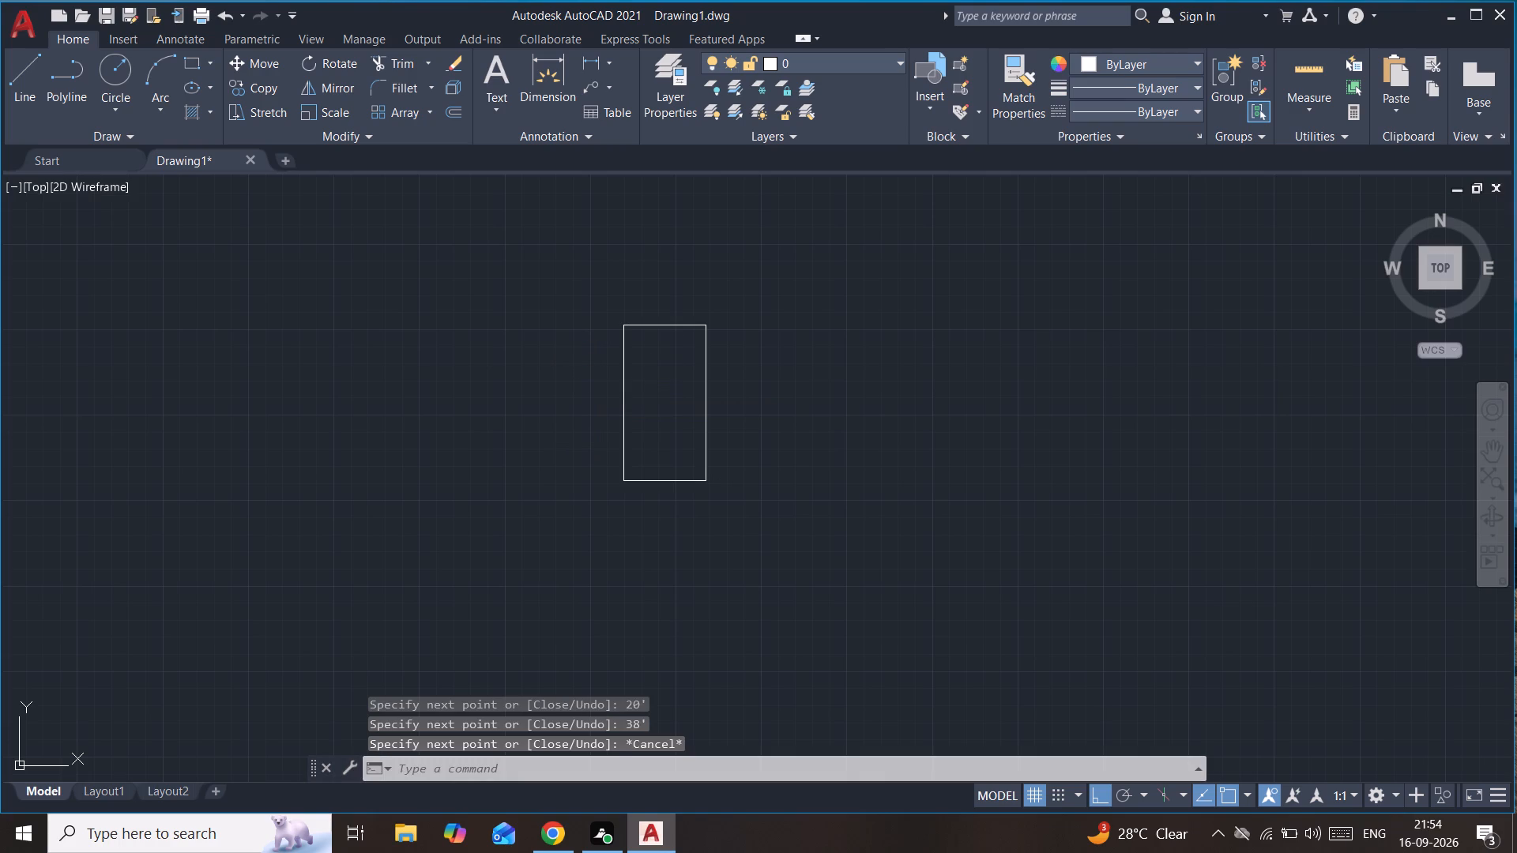
Offset all four sides of the rectangular outline 9" inward to form the outer walls.
{"action": "scroll", "coordinate": [615, 383], "scroll_direction": "up", "scroll_amount": 1}
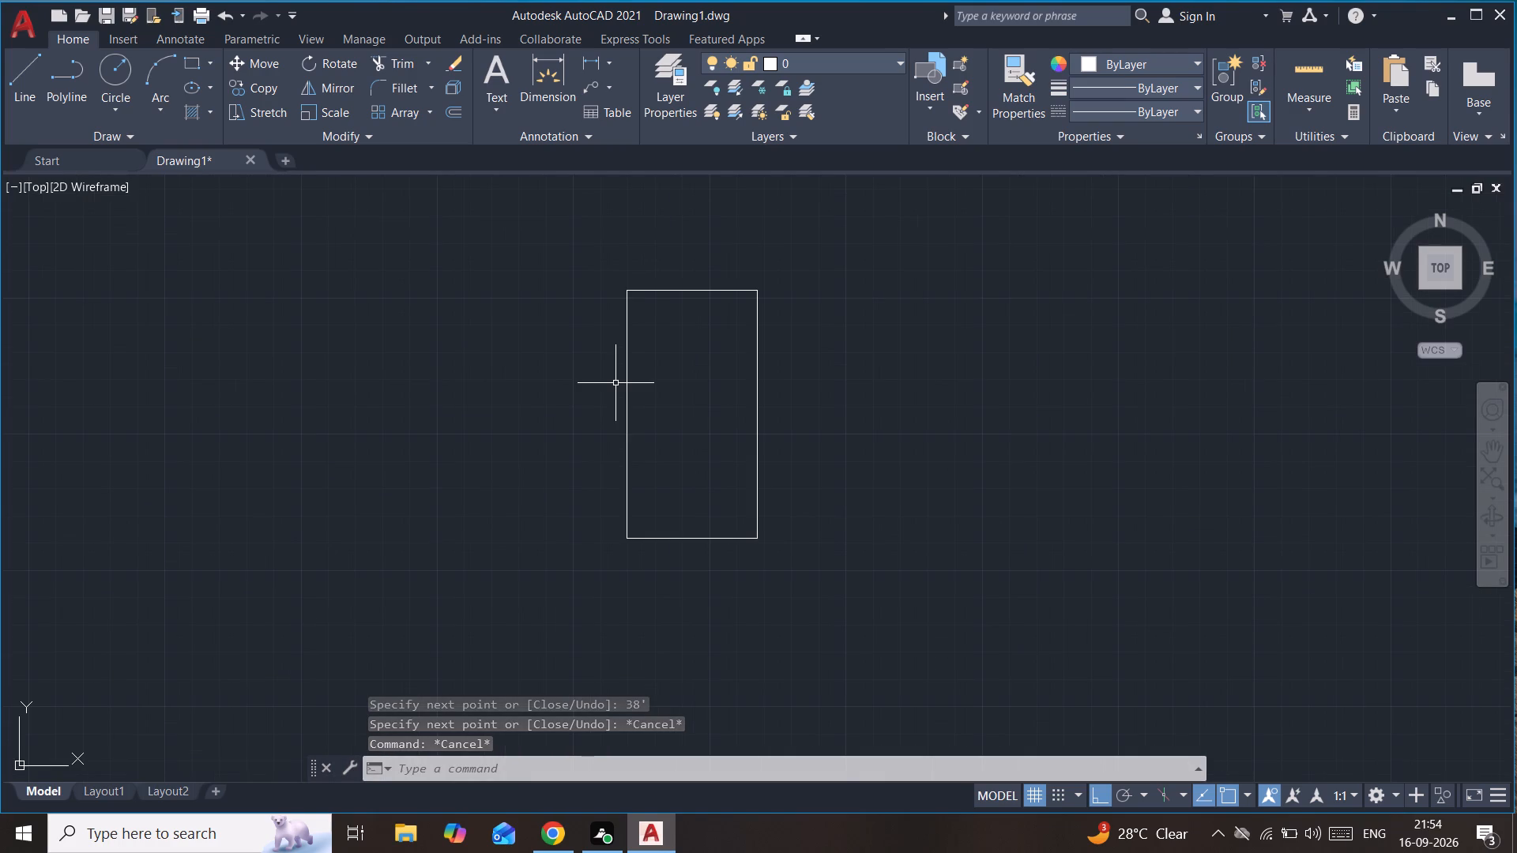
{"action": "type", "text": "of"}
{"action": "key", "text": "Return"}
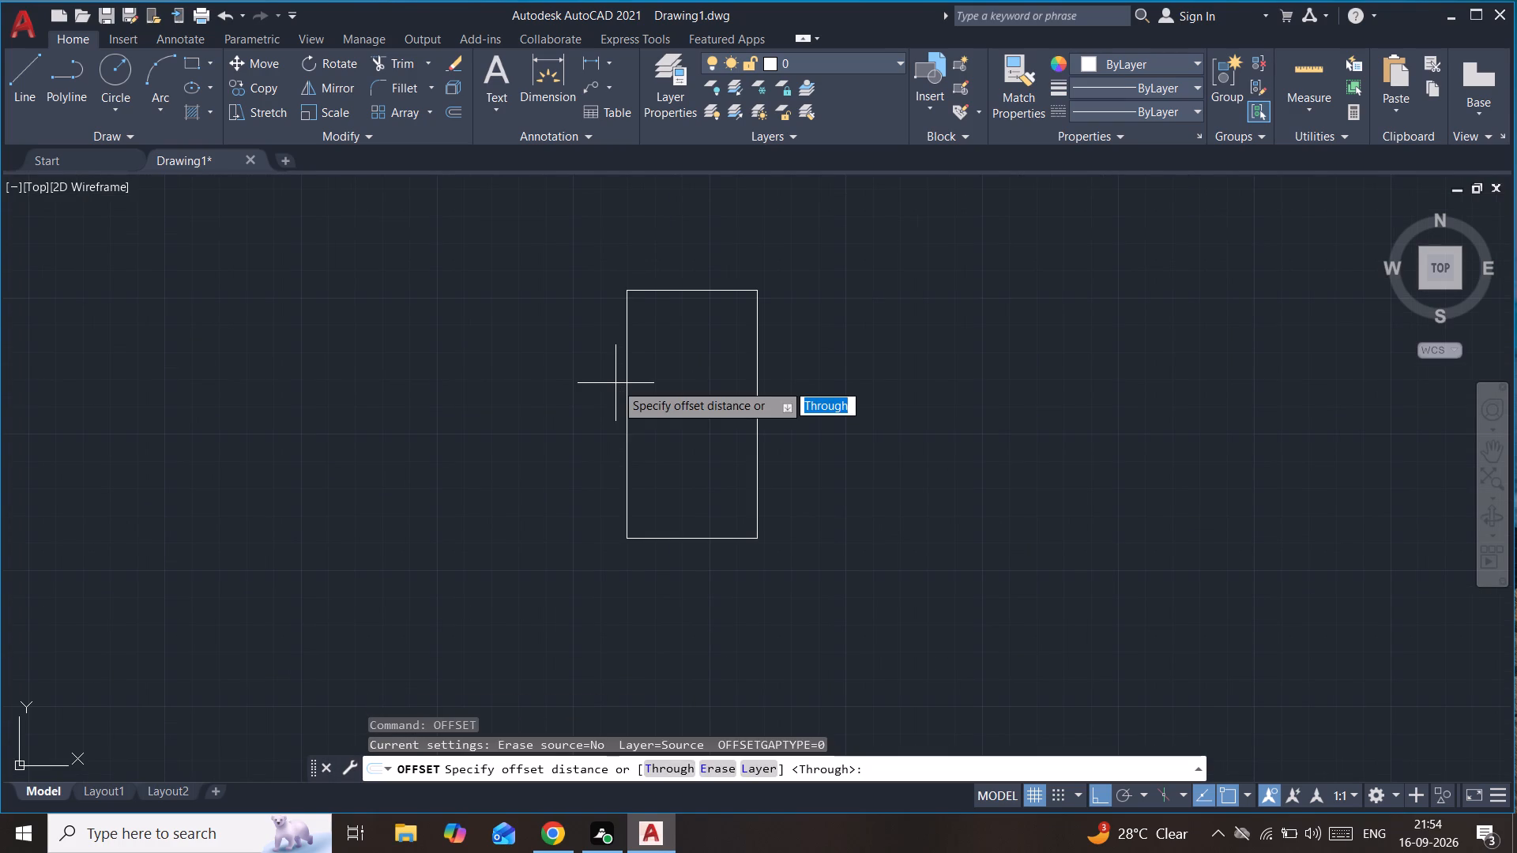
{"action": "type", "text": "9\""}
{"action": "key", "text": "Return"}
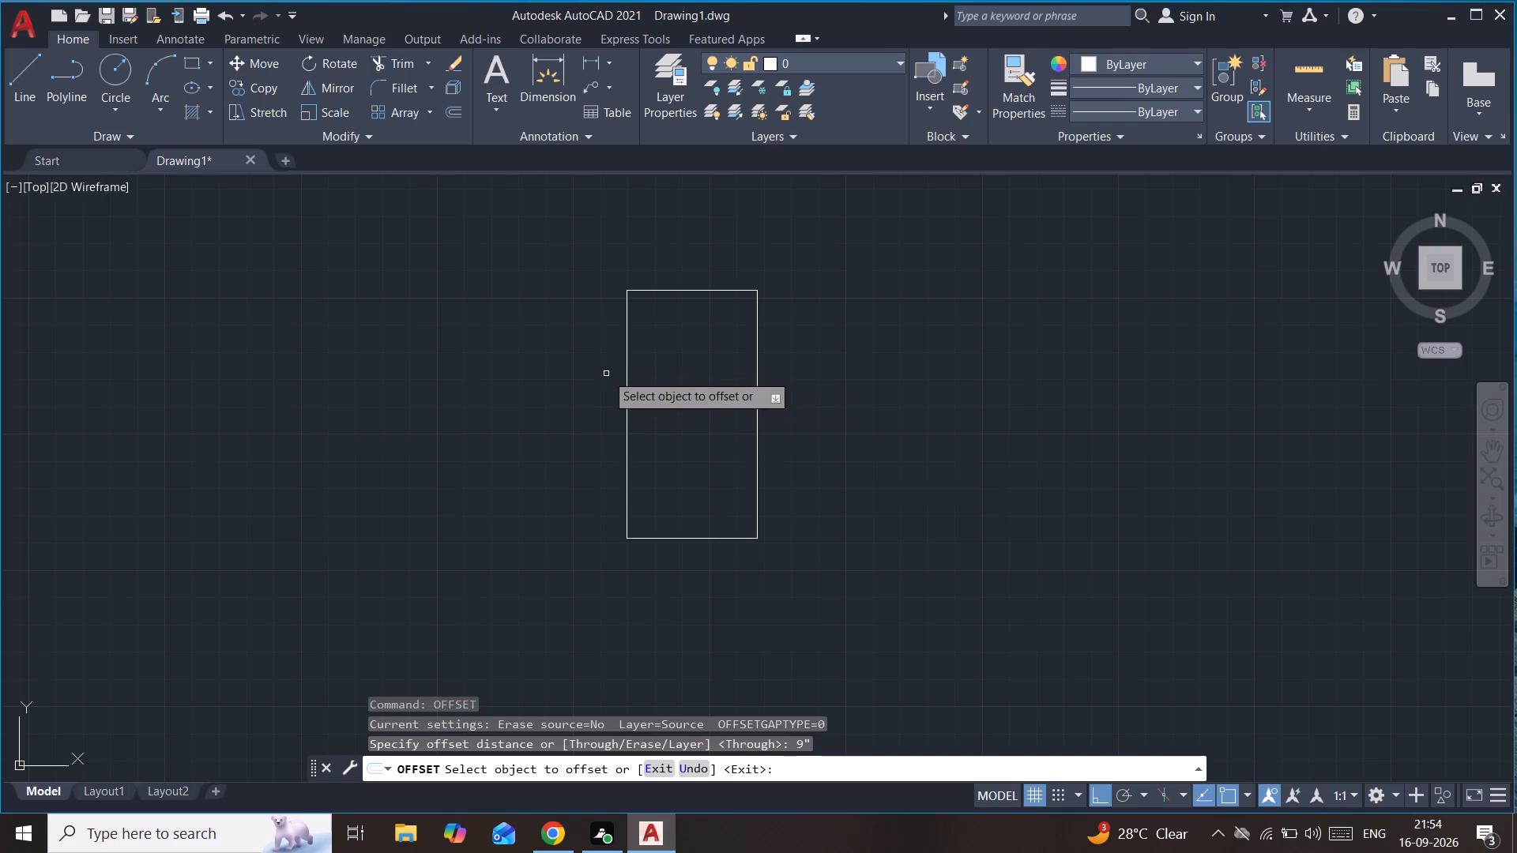
{"action": "left_click", "coordinate": [700, 291]}
{"action": "left_click", "coordinate": [692, 332]}
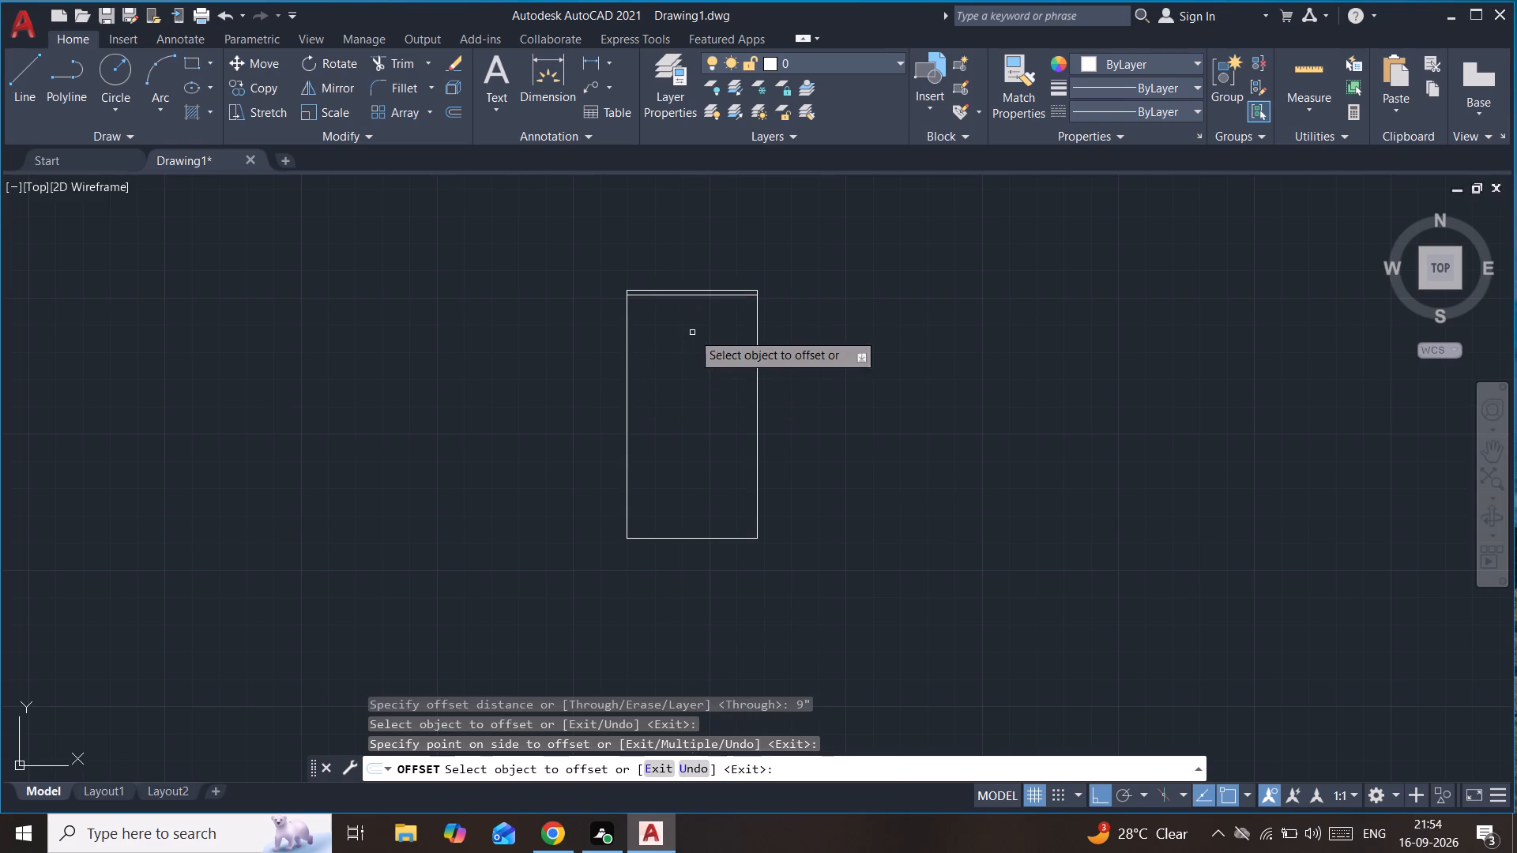
{"action": "left_click", "coordinate": [757, 333]}
{"action": "left_click", "coordinate": [734, 336]}
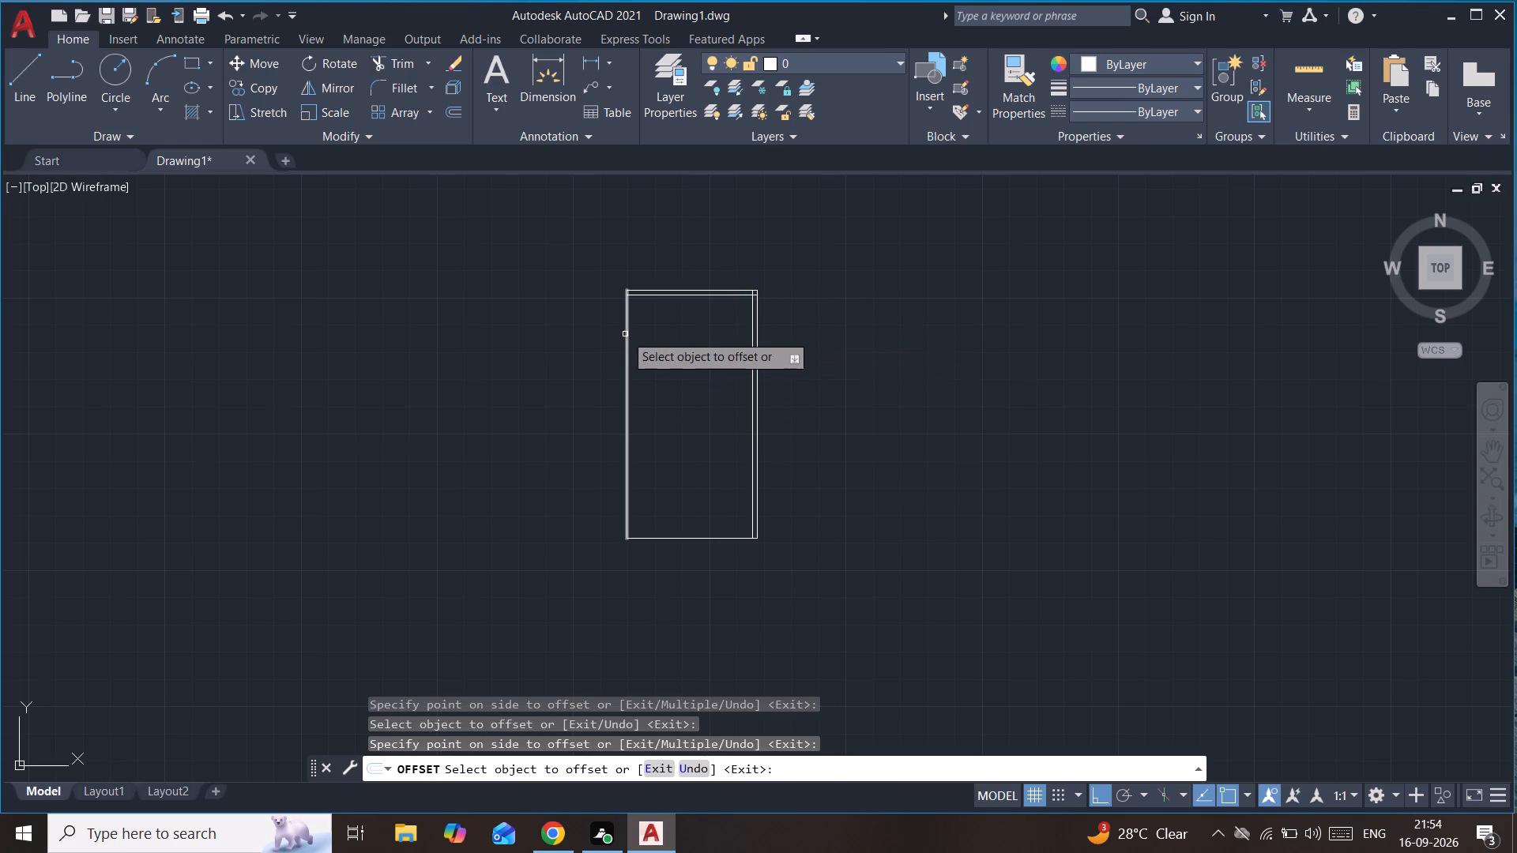
{"action": "left_click", "coordinate": [628, 334]}
{"action": "left_click", "coordinate": [662, 334]}
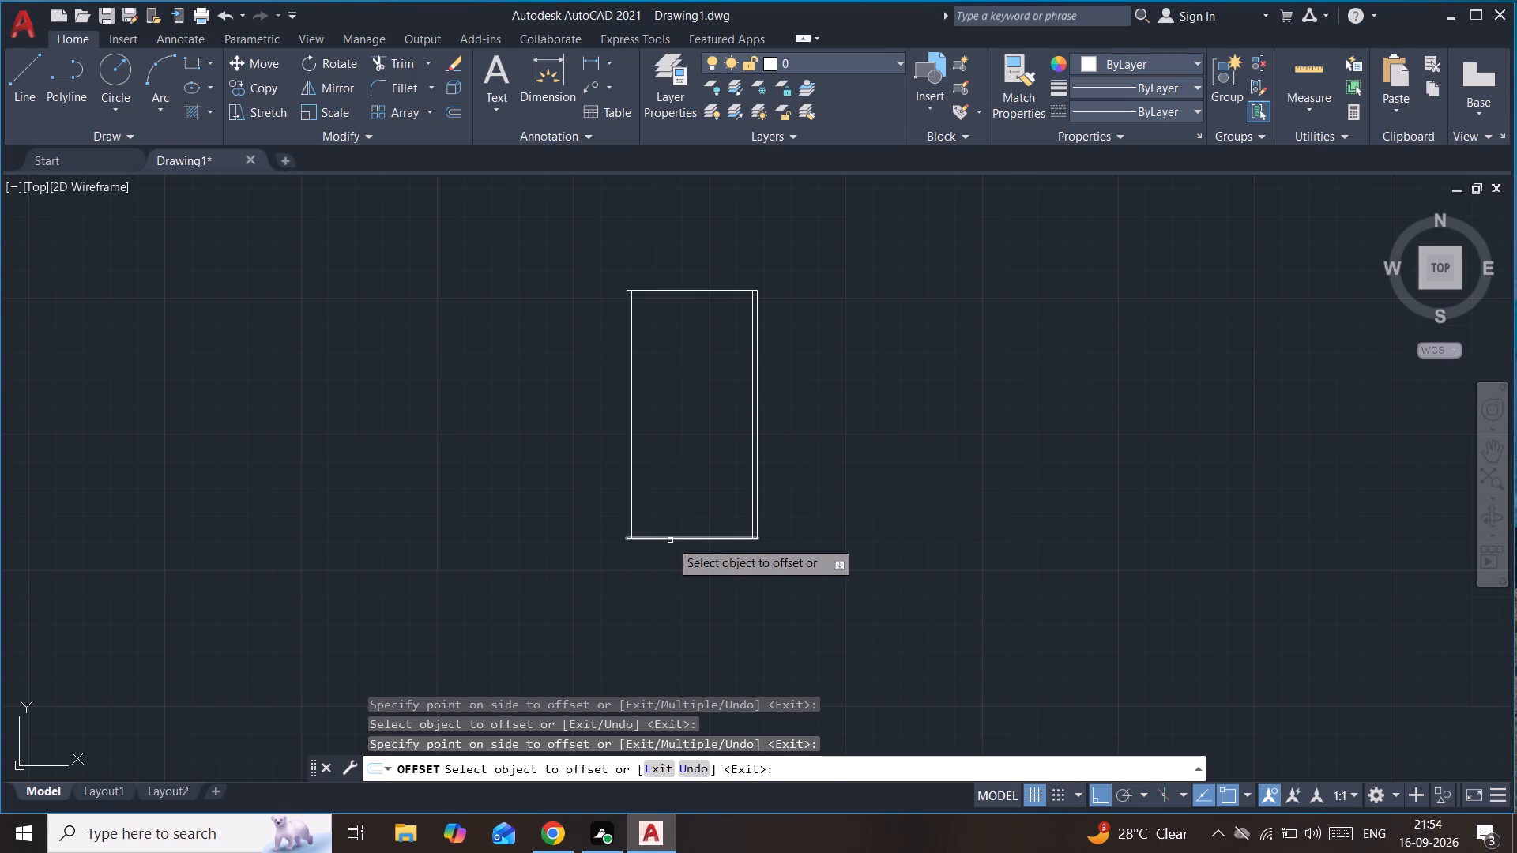
{"action": "left_click", "coordinate": [672, 538]}
{"action": "left_click", "coordinate": [716, 468]}
{"action": "key", "text": "Escape"}
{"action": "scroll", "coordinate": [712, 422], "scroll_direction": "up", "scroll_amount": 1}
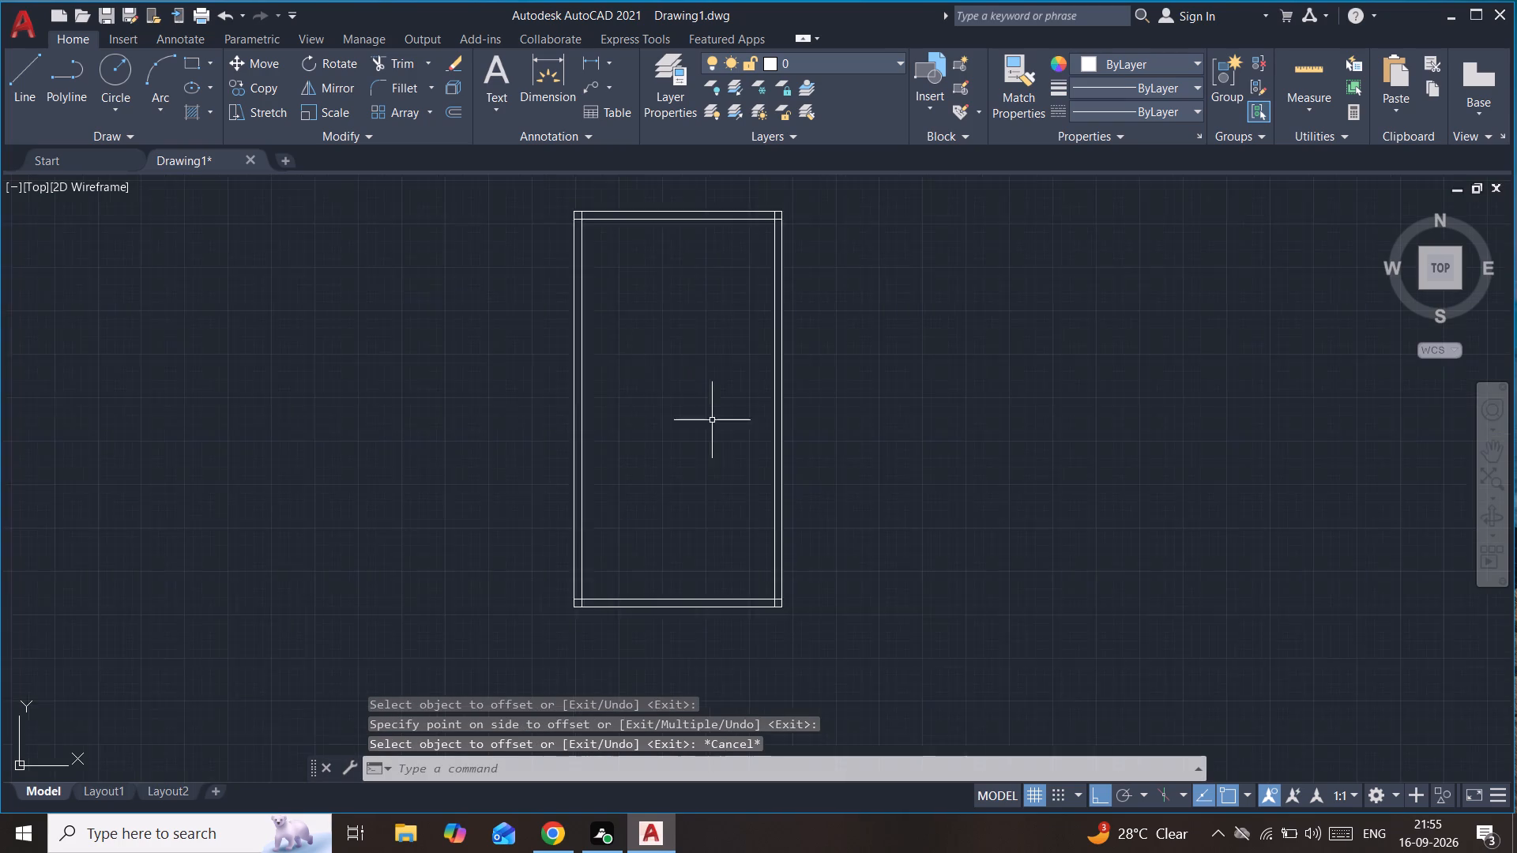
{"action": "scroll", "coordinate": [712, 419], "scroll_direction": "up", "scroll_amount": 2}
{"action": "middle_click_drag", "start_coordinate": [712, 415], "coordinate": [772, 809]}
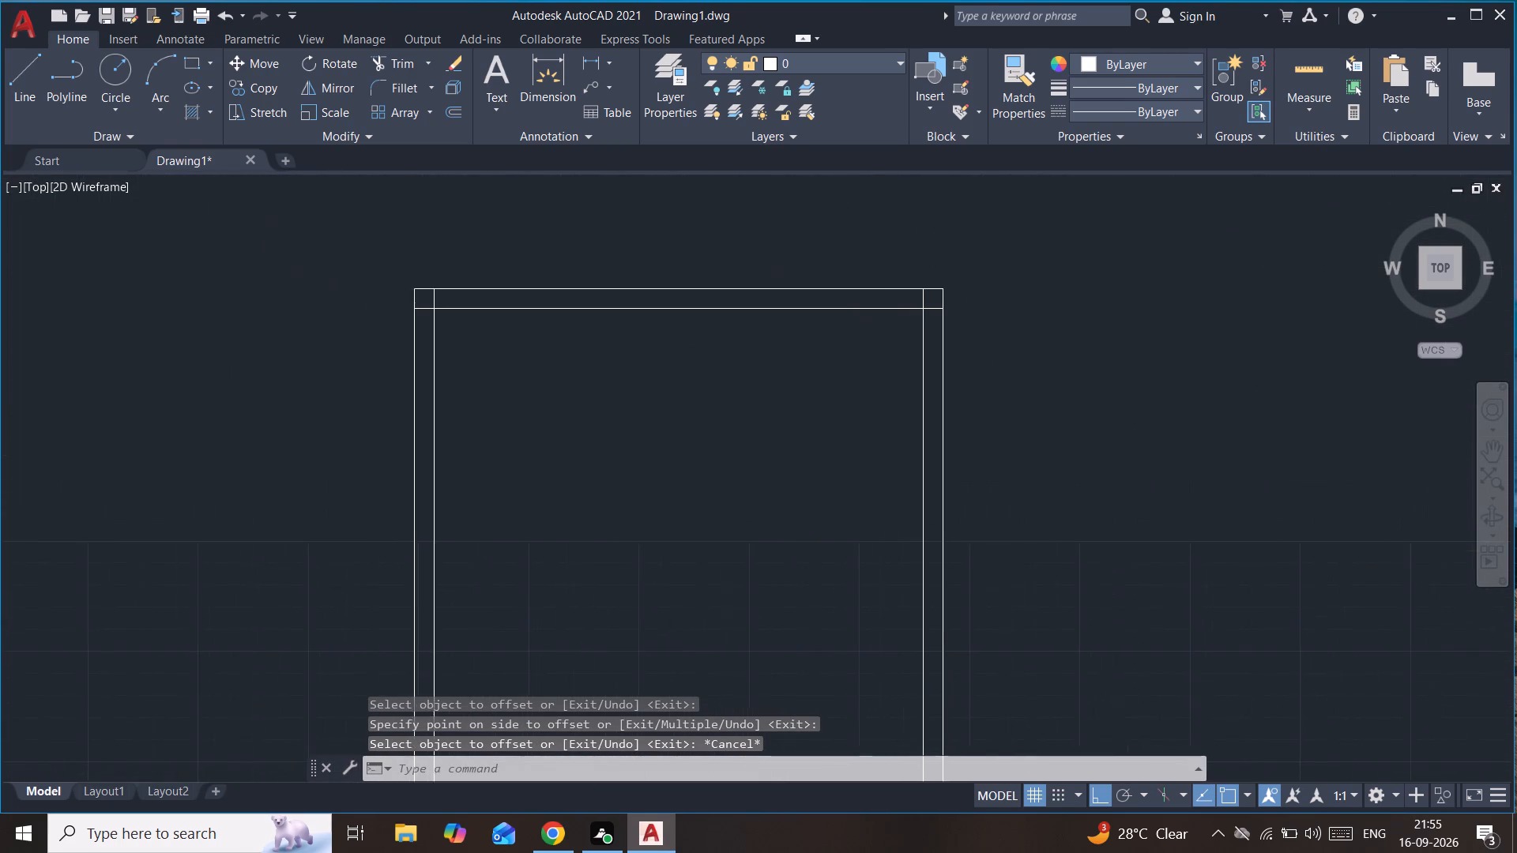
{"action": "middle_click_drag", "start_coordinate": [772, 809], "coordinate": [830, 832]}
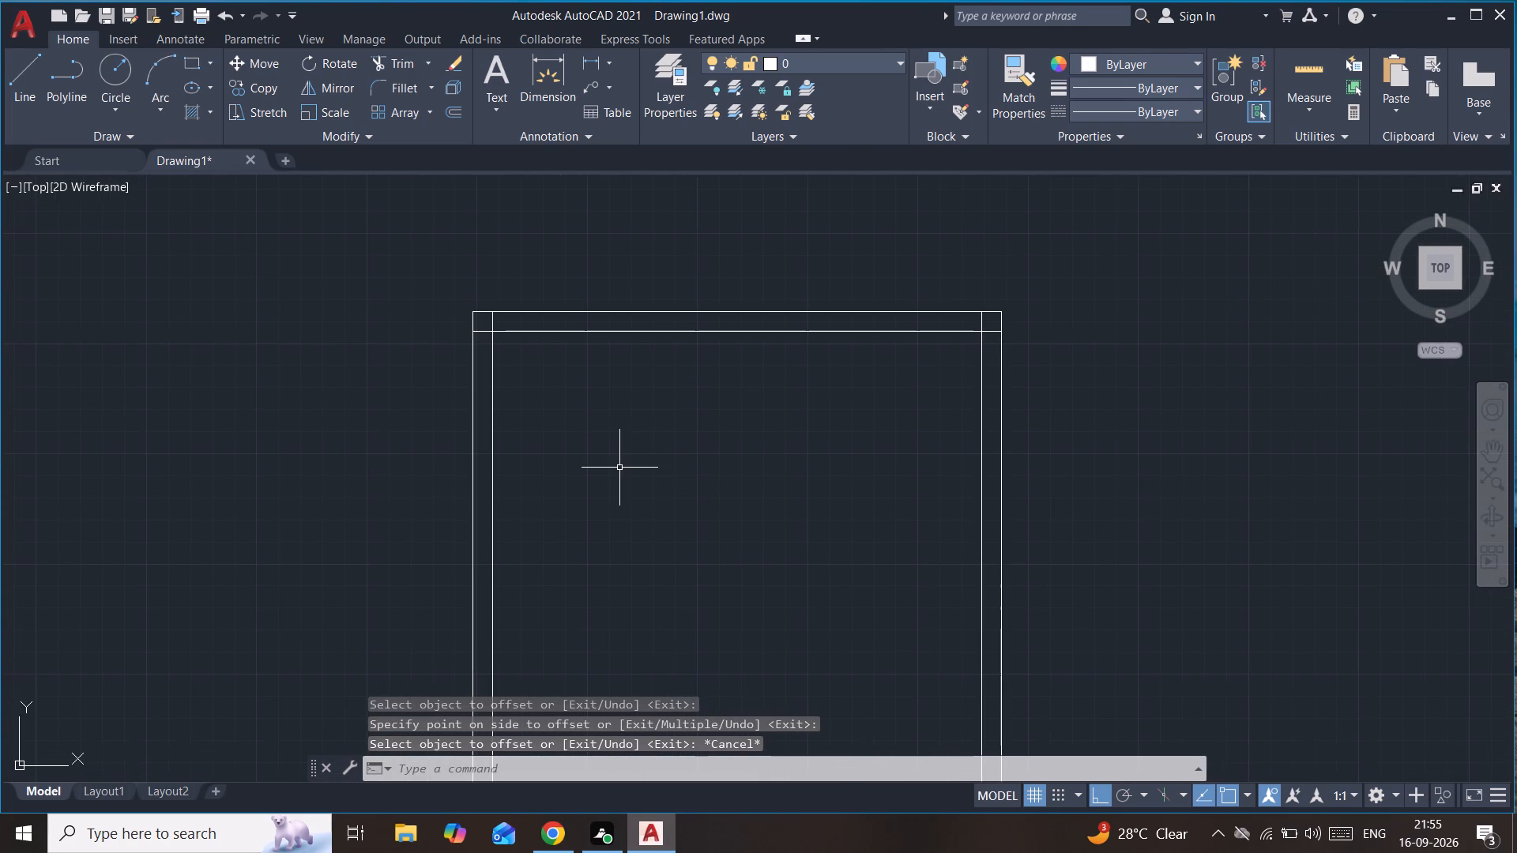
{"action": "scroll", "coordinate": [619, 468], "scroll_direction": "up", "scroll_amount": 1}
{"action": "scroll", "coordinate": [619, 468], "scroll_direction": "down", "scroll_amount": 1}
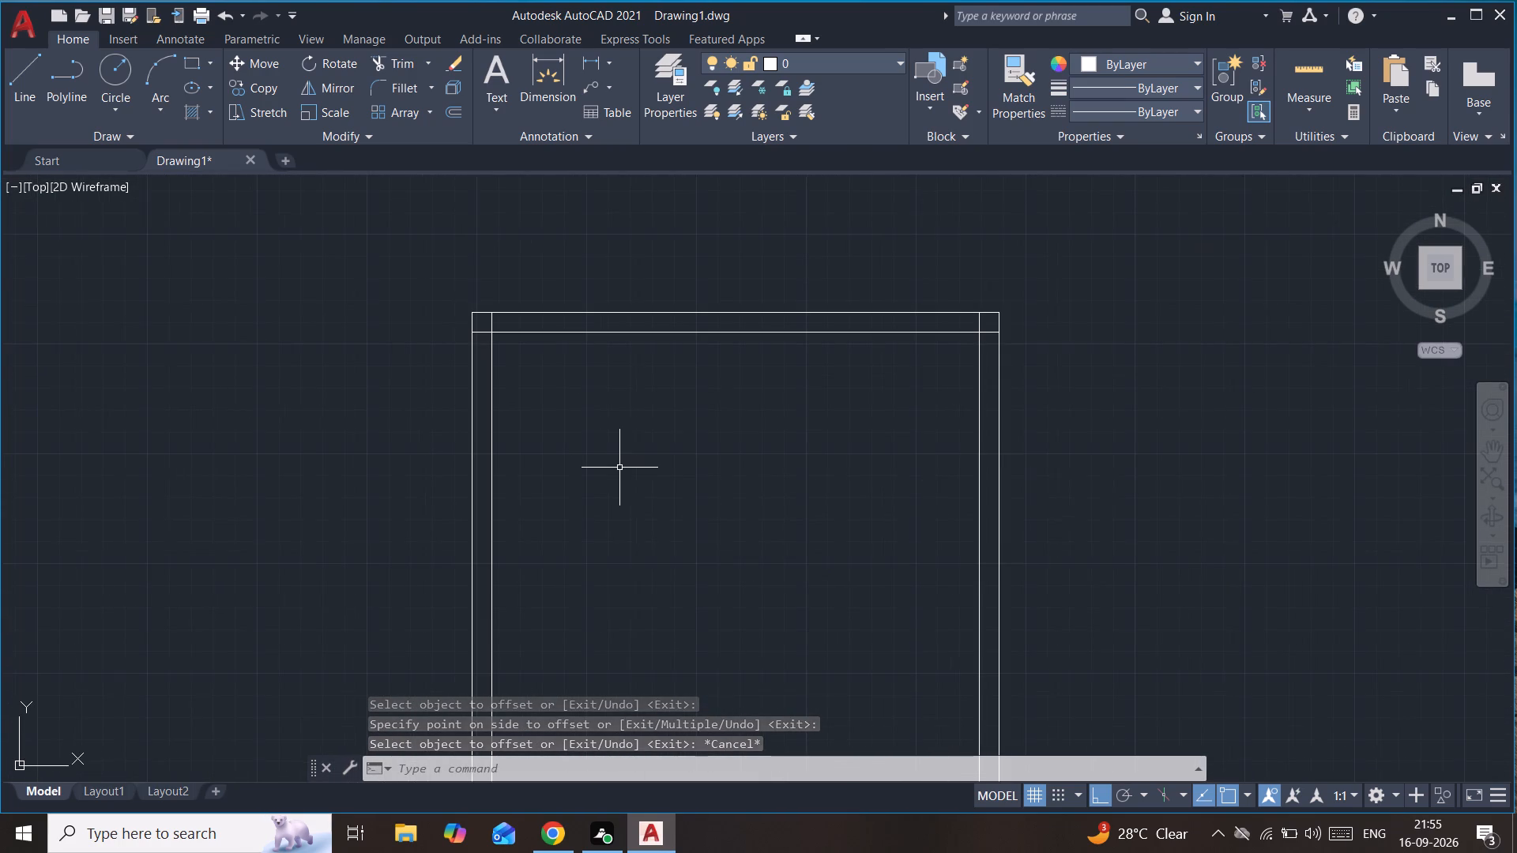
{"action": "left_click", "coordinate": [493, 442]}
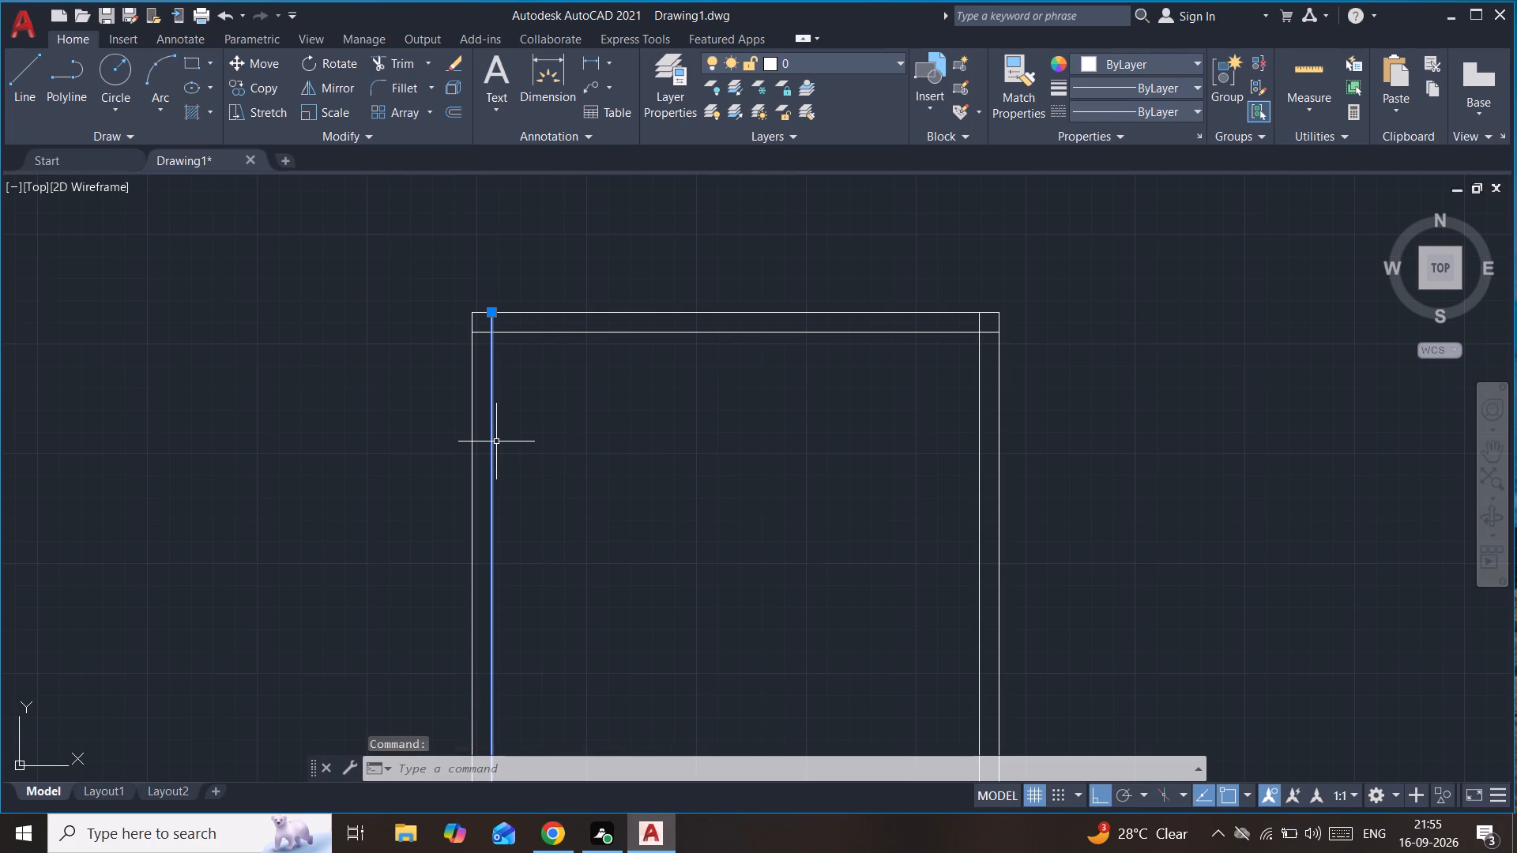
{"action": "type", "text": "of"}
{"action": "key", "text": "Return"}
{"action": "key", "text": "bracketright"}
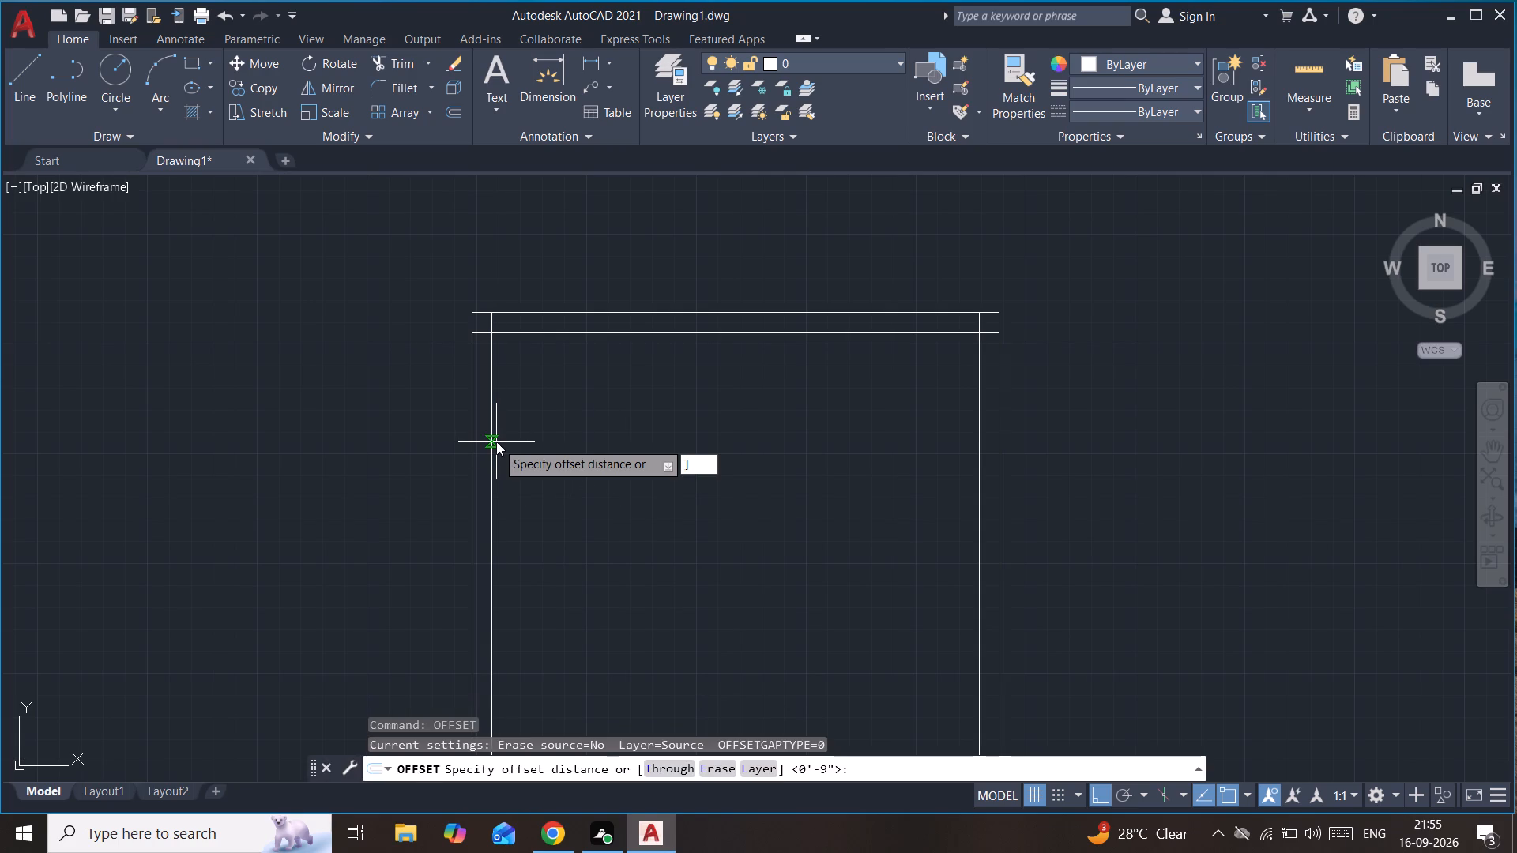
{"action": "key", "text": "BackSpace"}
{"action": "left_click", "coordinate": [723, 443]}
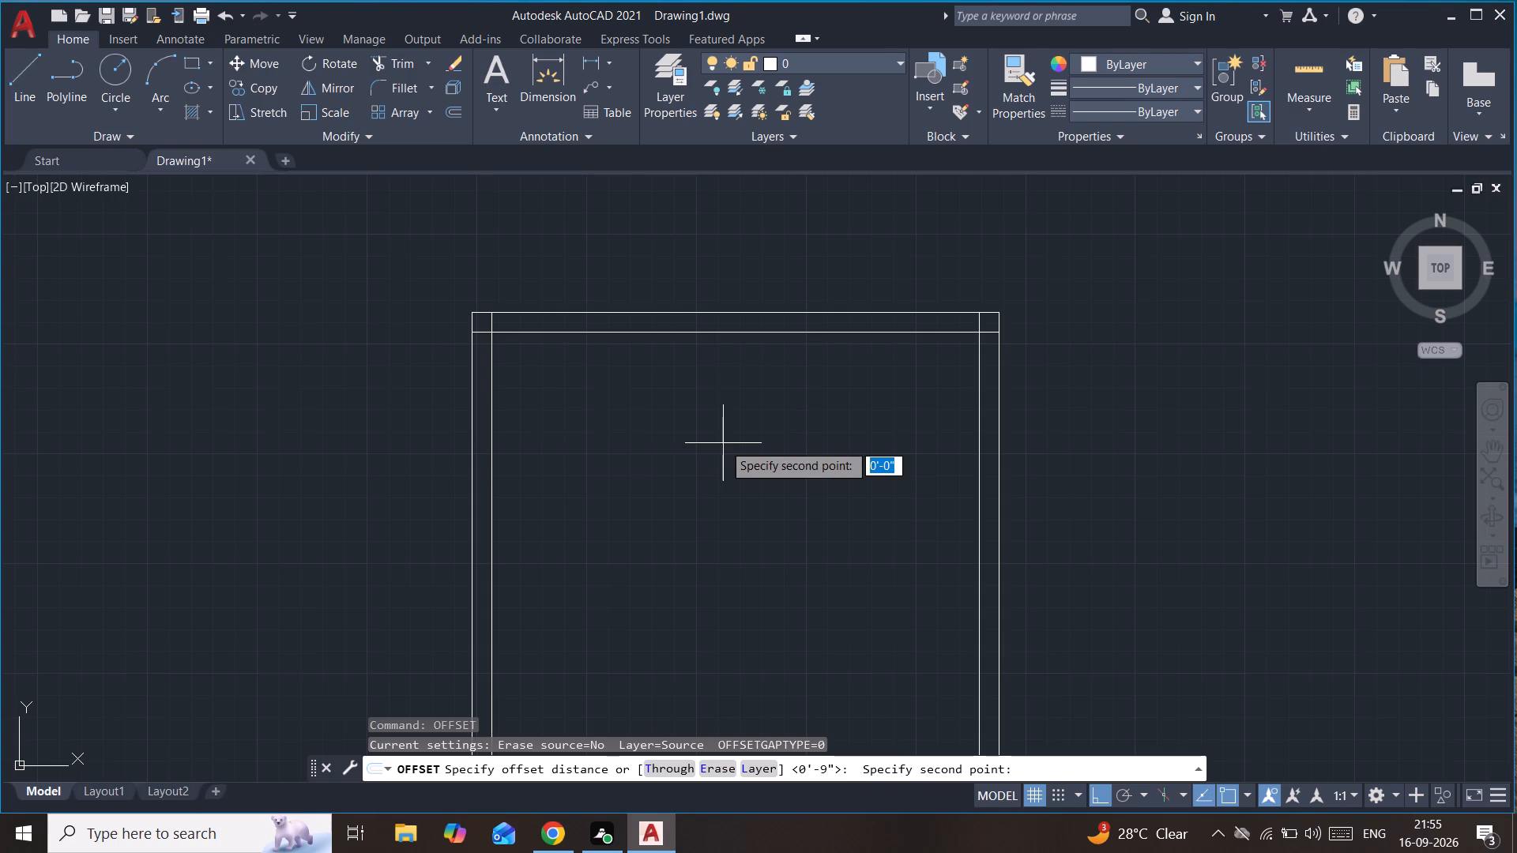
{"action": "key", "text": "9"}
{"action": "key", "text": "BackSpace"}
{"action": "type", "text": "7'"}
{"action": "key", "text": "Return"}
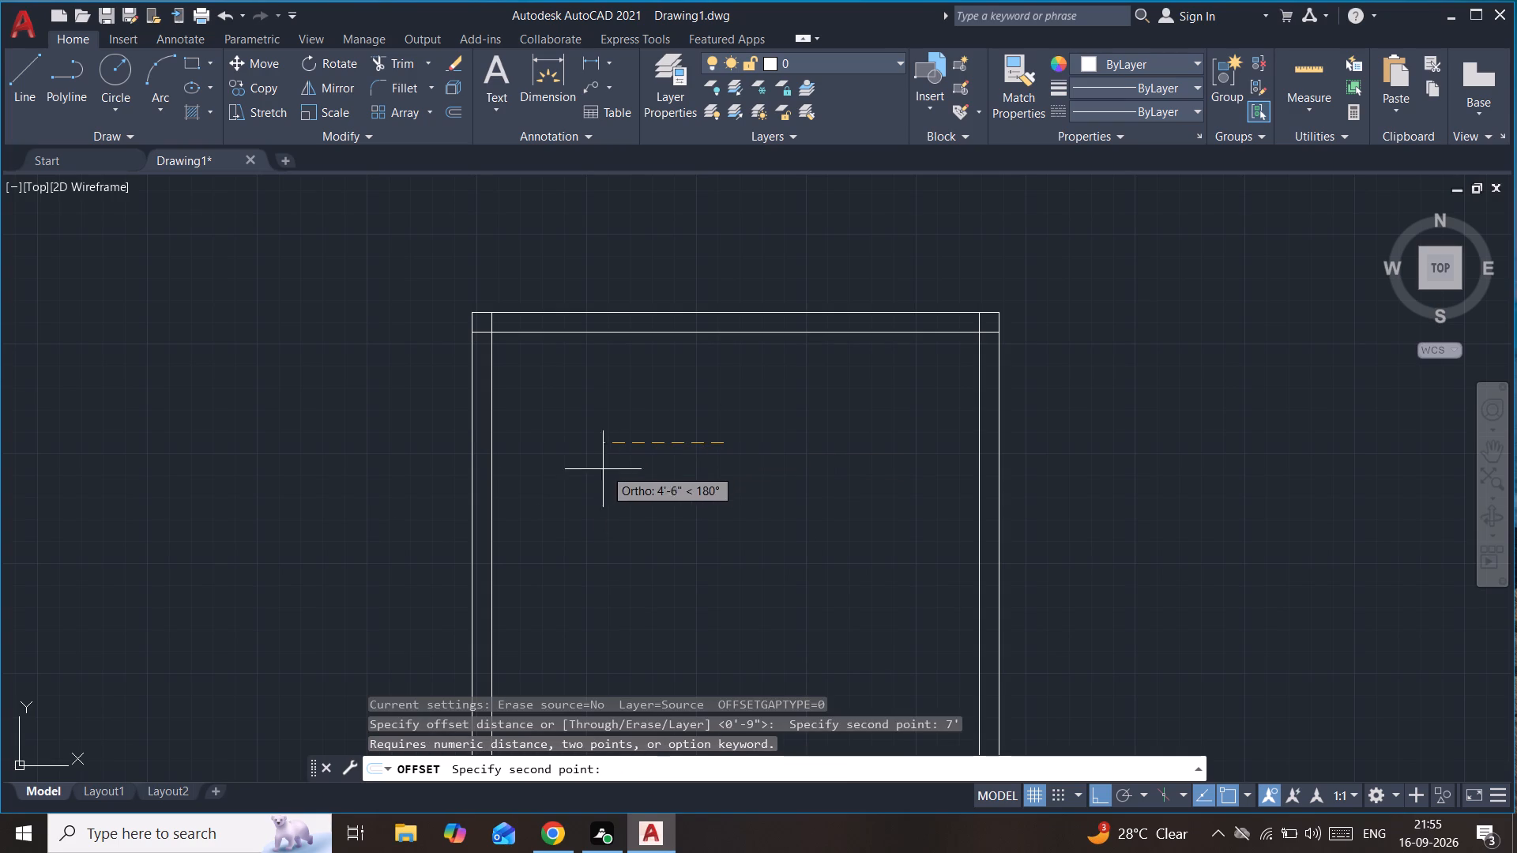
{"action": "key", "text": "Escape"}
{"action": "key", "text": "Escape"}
Offset the inner line of the west wall 7' east into the plan.
{"action": "left_click", "coordinate": [524, 408]}
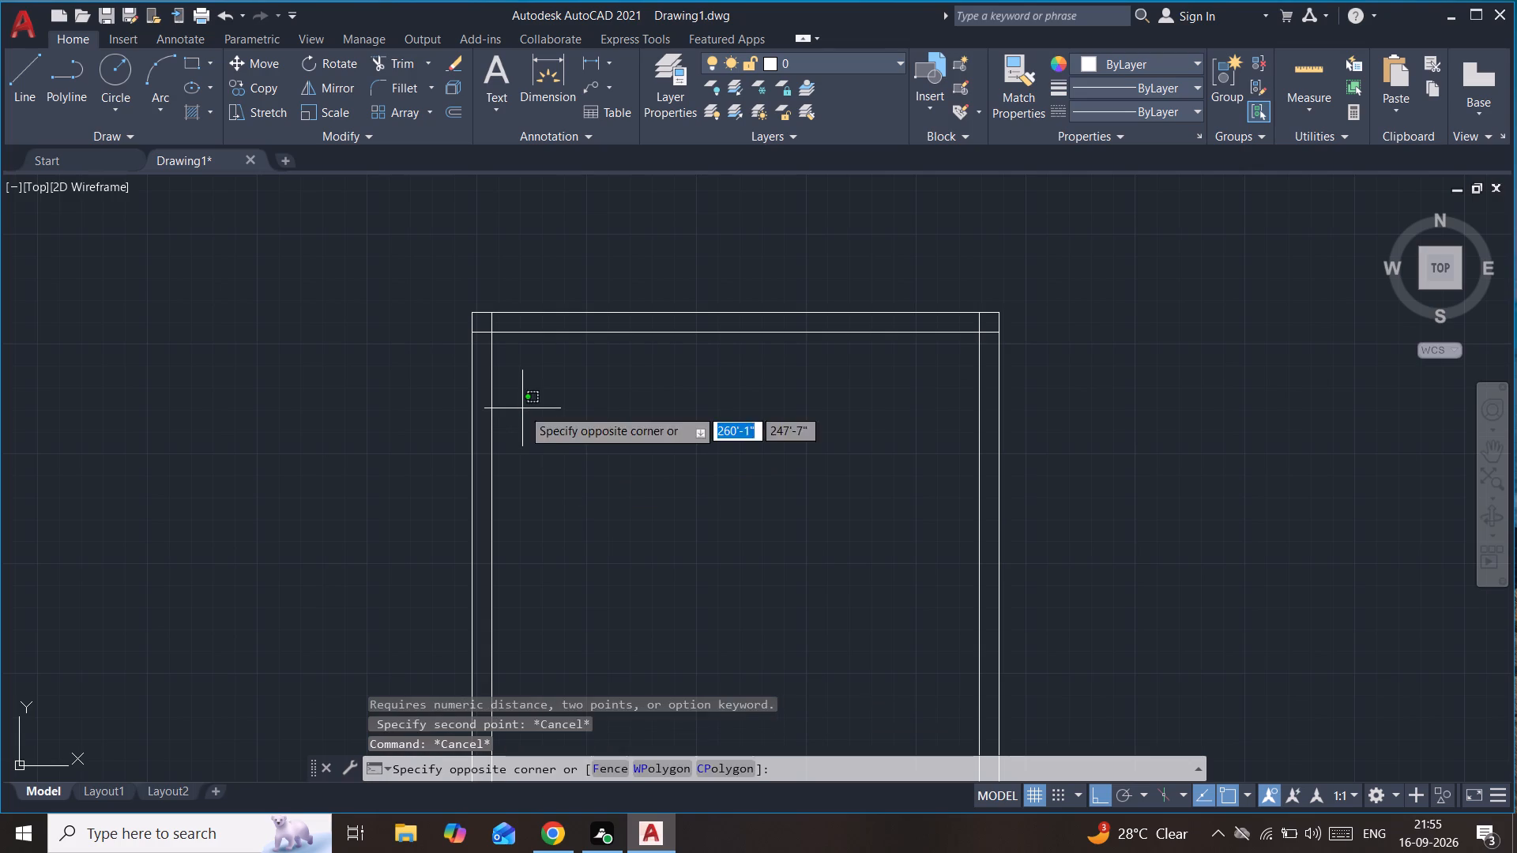
{"action": "left_click", "coordinate": [488, 487]}
{"action": "type", "text": "of"}
{"action": "key", "text": "Return"}
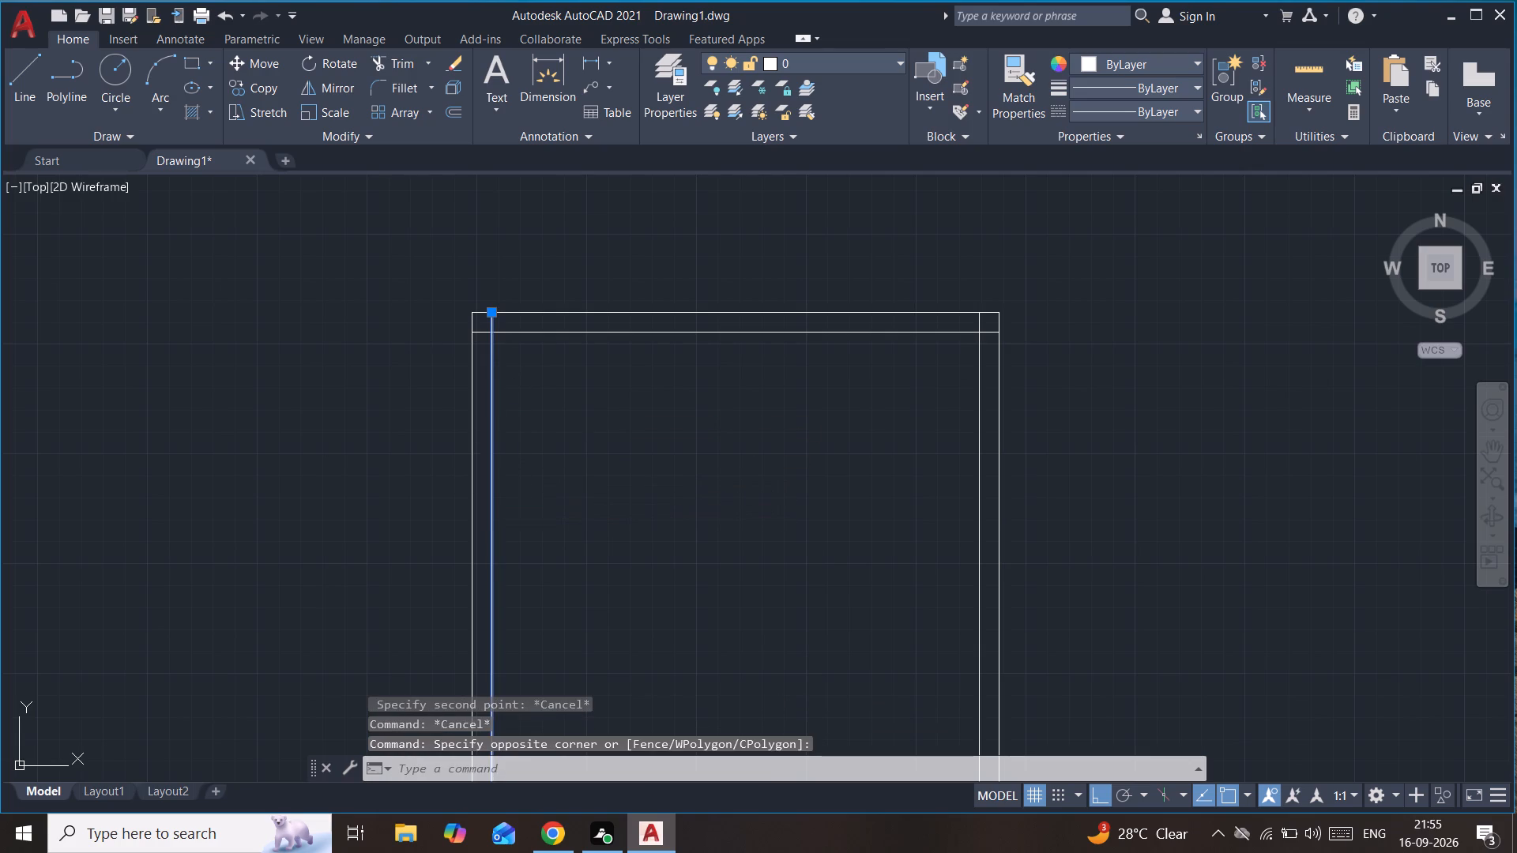
{"action": "type", "text": "7'"}
{"action": "key", "text": "Return"}
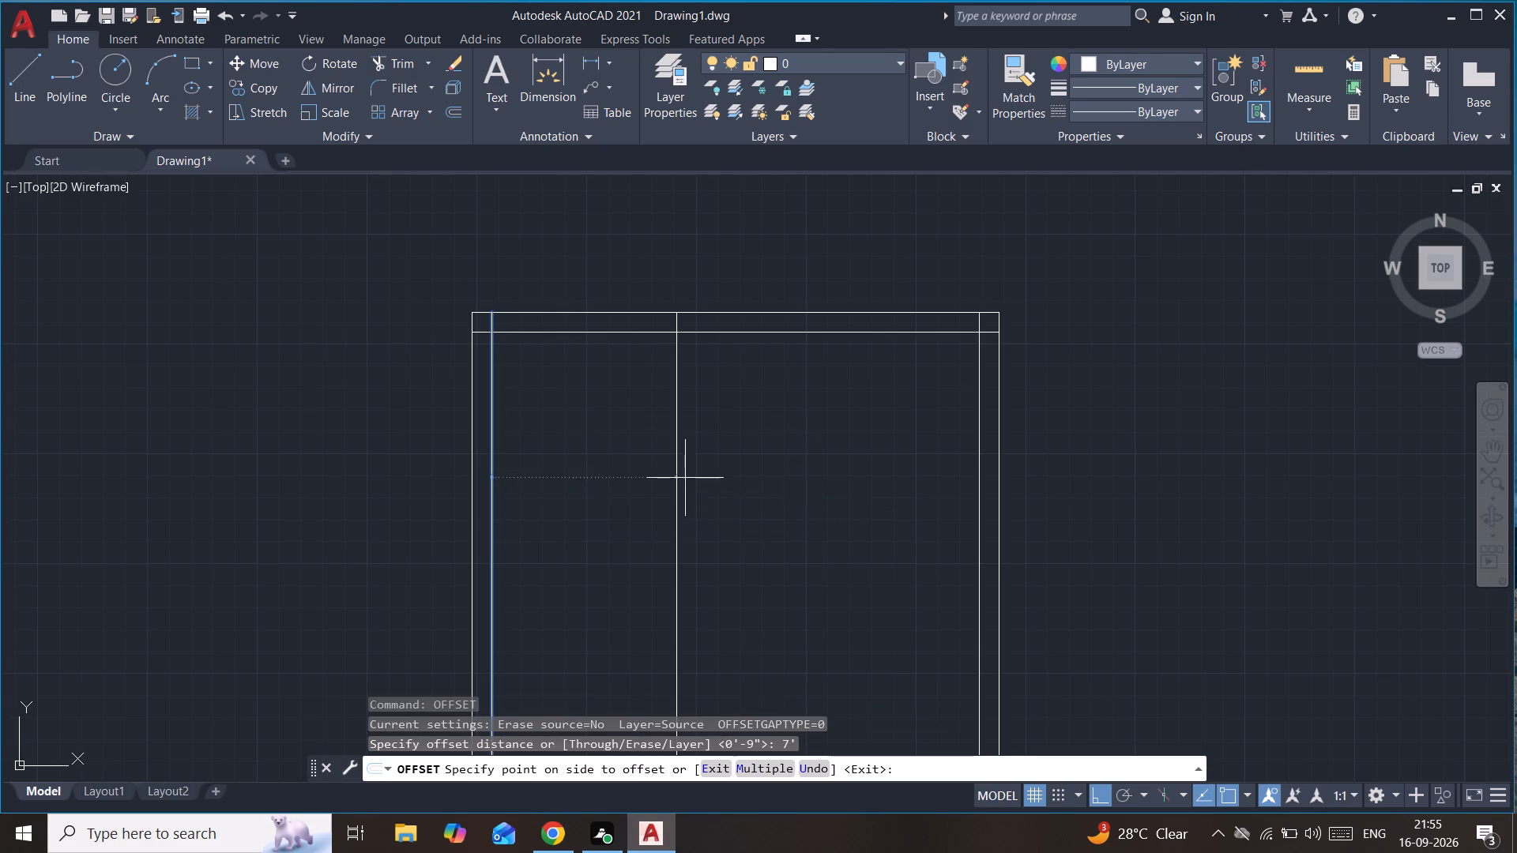
{"action": "left_click", "coordinate": [685, 478]}
{"action": "key", "text": "Escape"}
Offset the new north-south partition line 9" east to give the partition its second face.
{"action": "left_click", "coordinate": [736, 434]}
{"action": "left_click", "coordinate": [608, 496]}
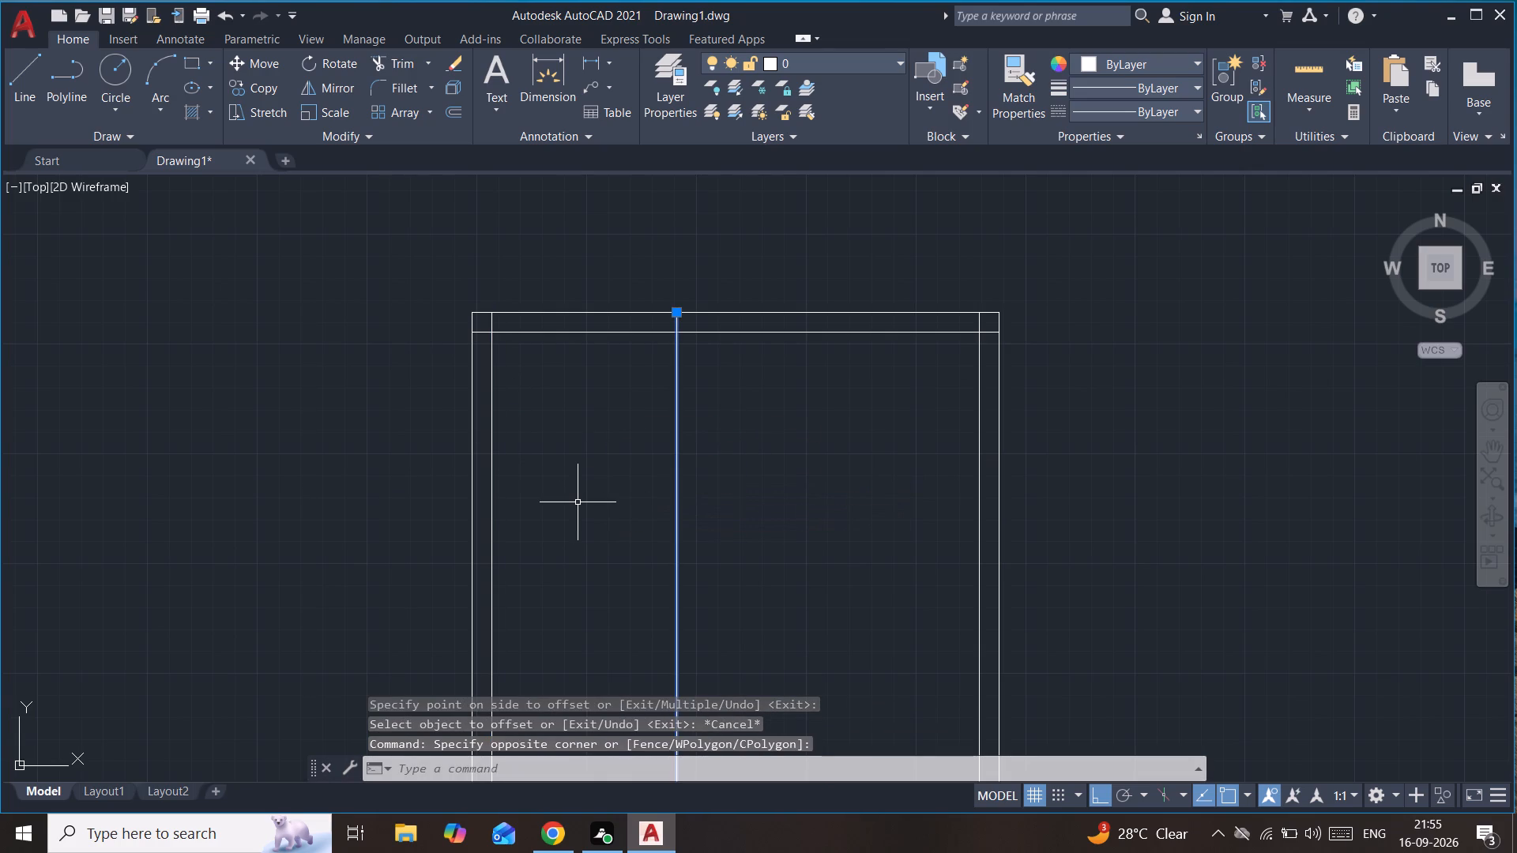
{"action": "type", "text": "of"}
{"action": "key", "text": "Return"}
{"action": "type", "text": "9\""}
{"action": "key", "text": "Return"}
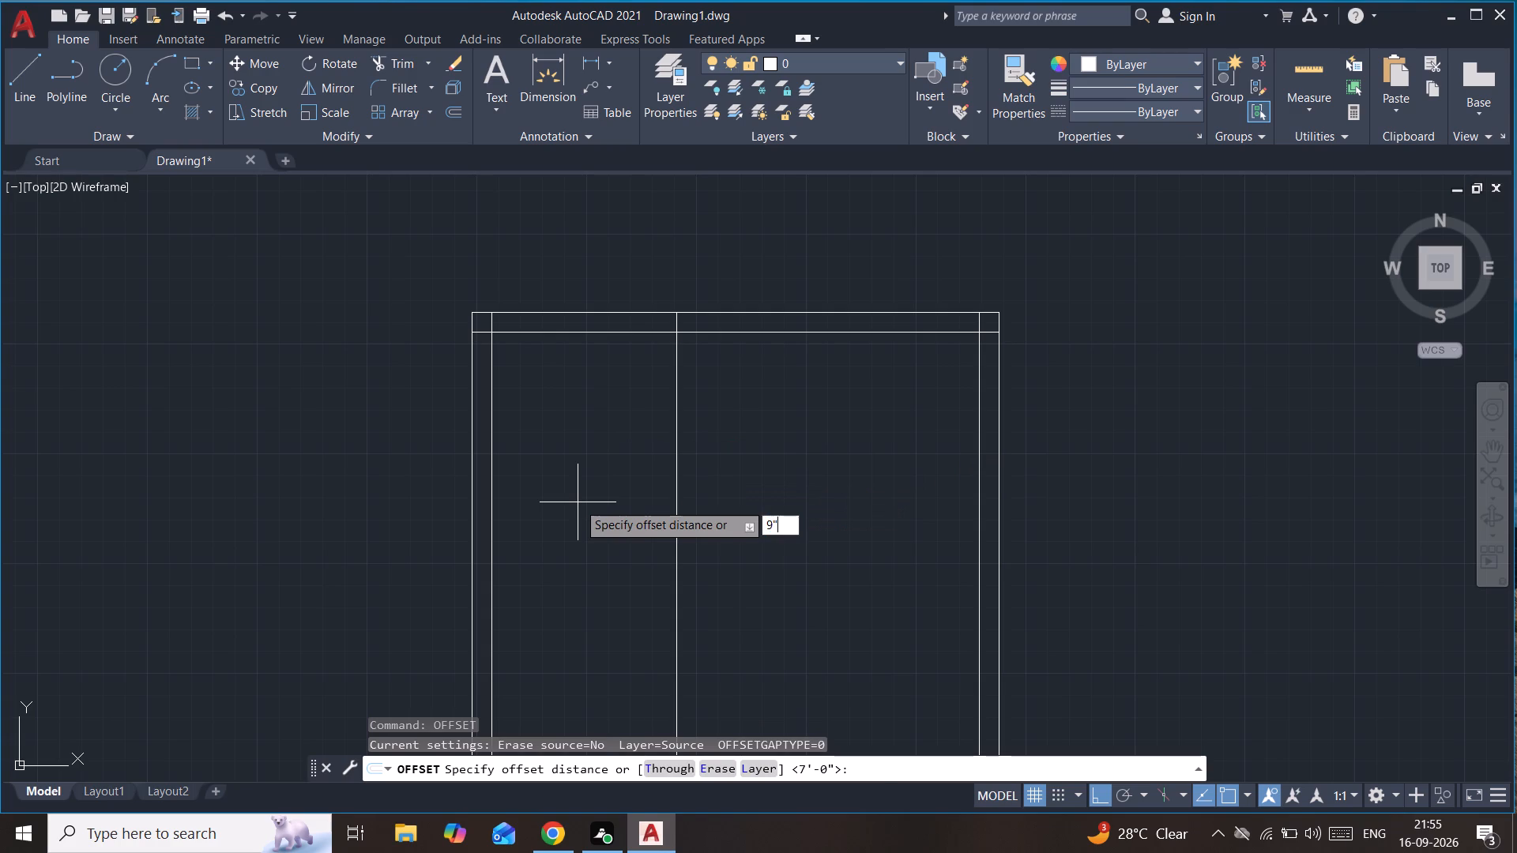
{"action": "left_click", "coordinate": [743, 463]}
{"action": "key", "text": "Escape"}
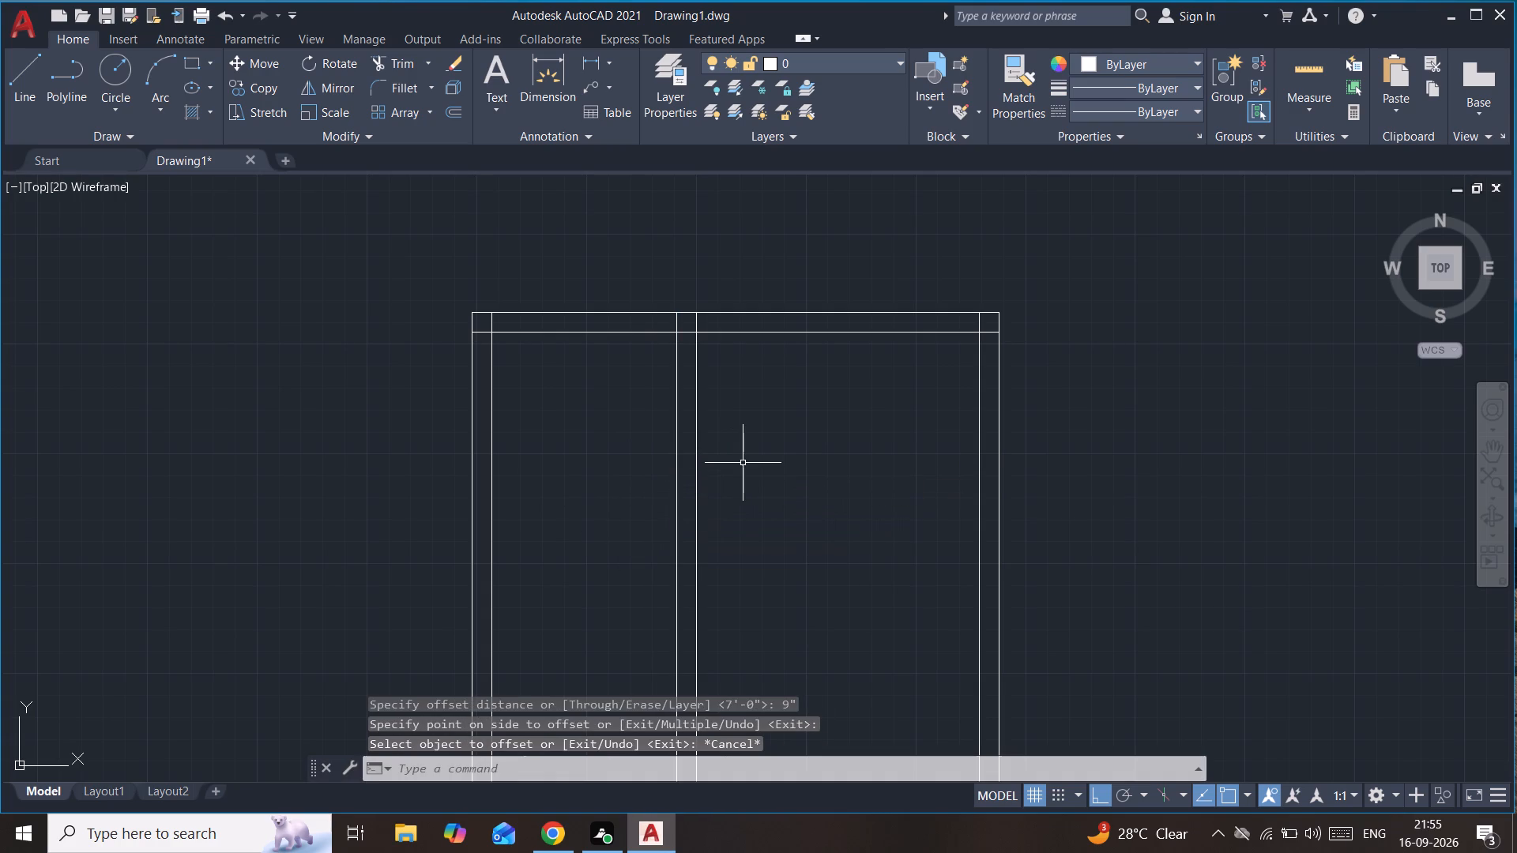
Offset the inner line of the north wall 9'9" south into the plan.
{"action": "left_click", "coordinate": [645, 324]}
{"action": "left_click", "coordinate": [585, 385]}
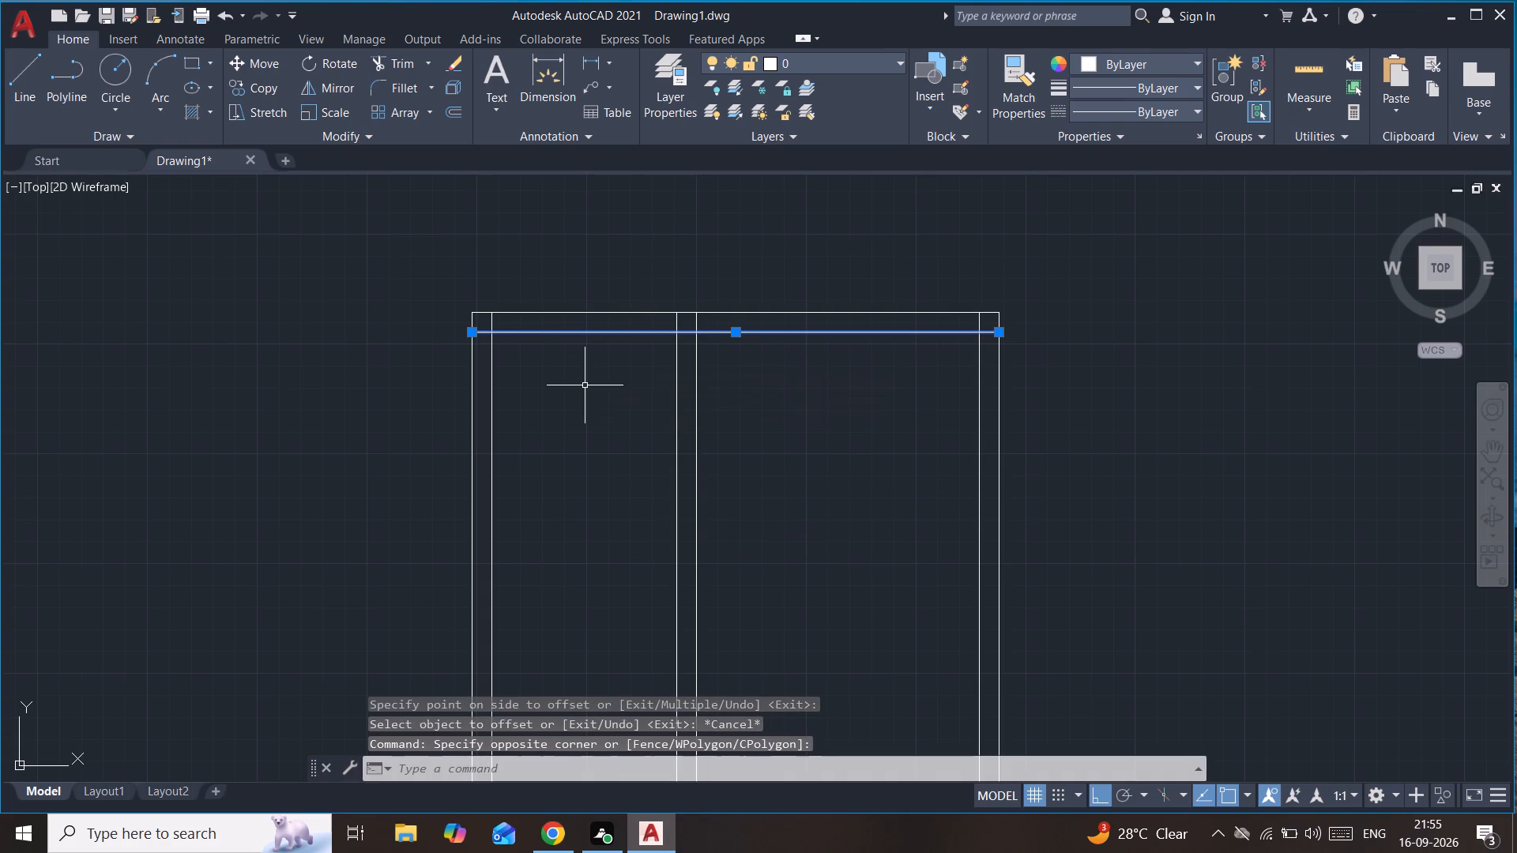
{"action": "type", "text": "of"}
{"action": "key", "text": "Return"}
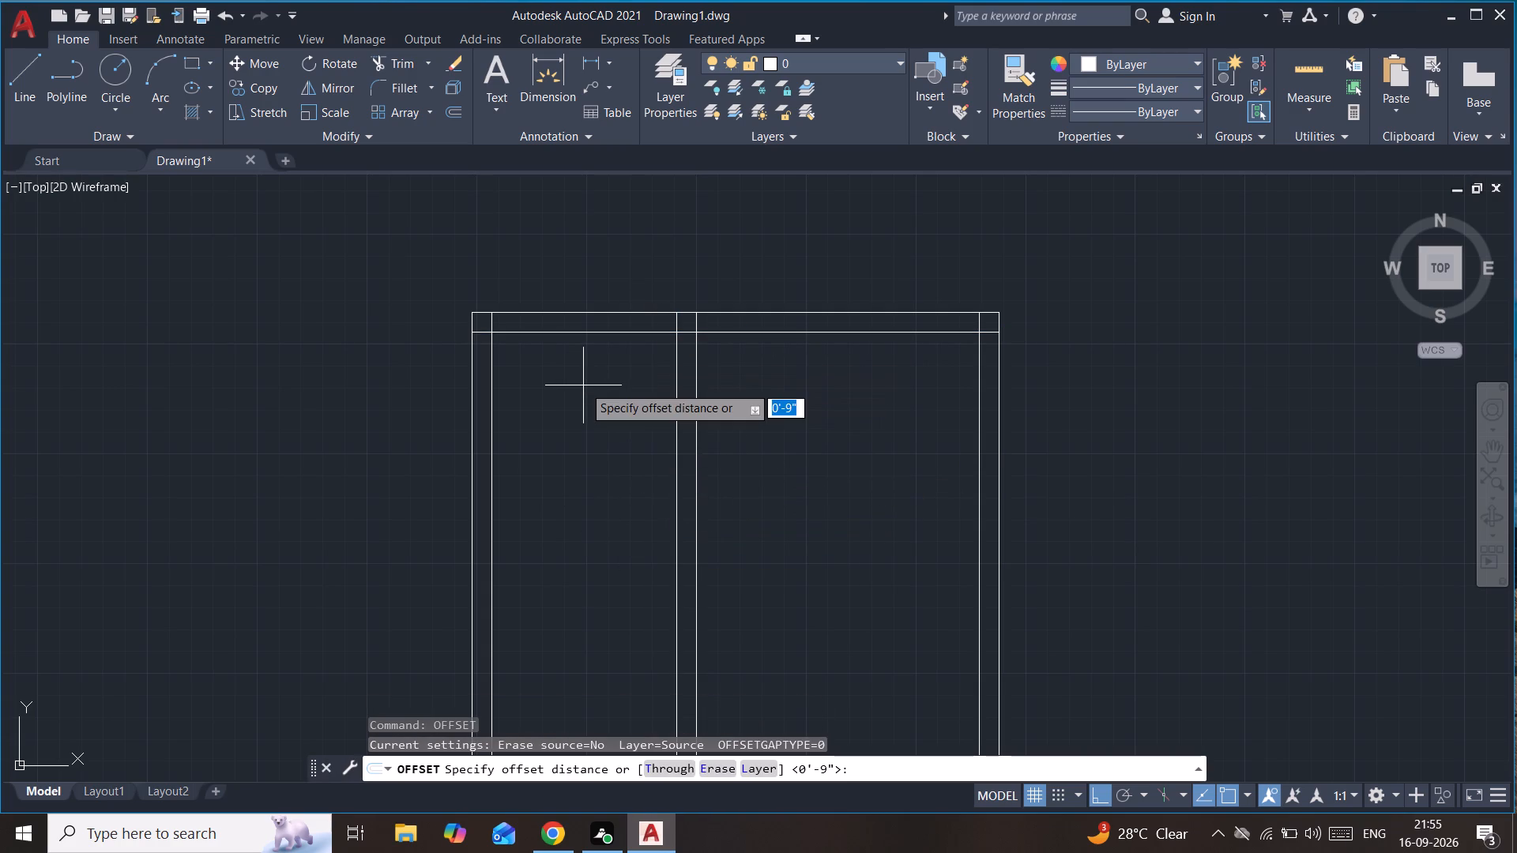
{"action": "type", "text": "9'"}
{"action": "type", "text": "9\""}
{"action": "key", "text": "Return"}
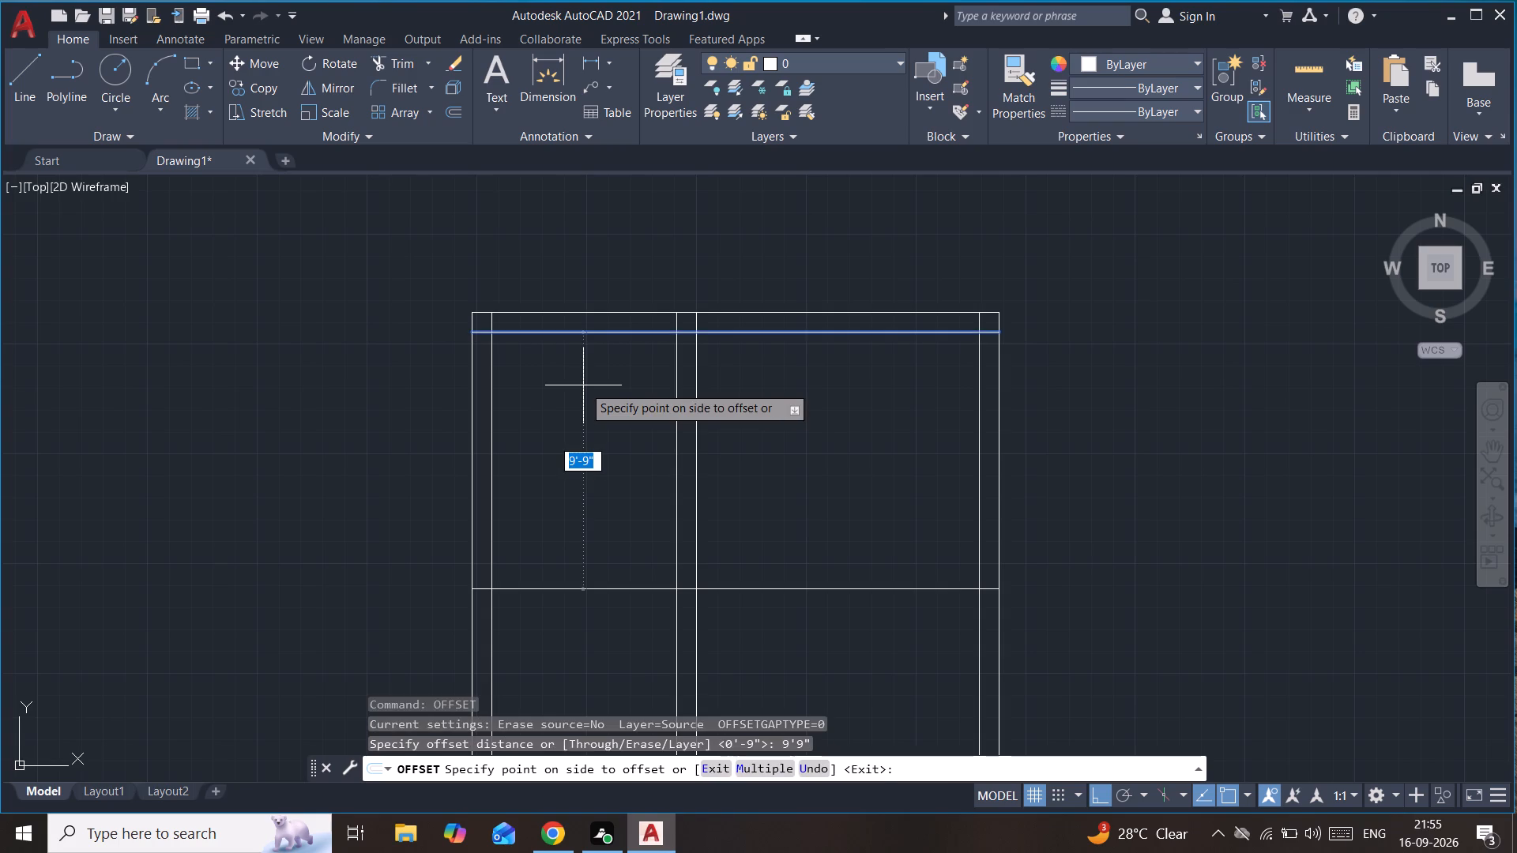
{"action": "left_click", "coordinate": [583, 385]}
{"action": "key", "text": "Escape"}
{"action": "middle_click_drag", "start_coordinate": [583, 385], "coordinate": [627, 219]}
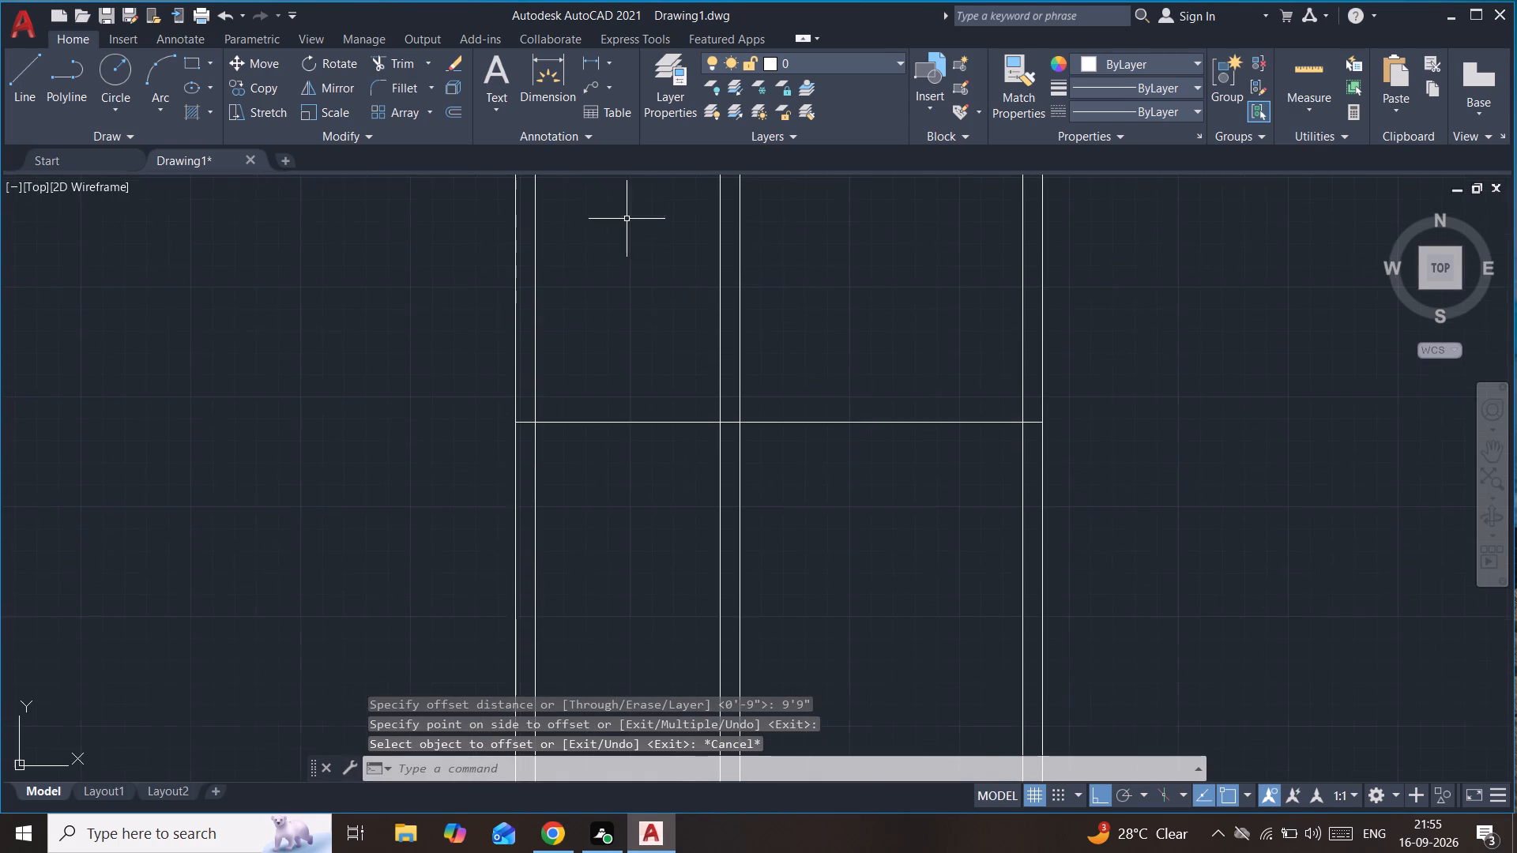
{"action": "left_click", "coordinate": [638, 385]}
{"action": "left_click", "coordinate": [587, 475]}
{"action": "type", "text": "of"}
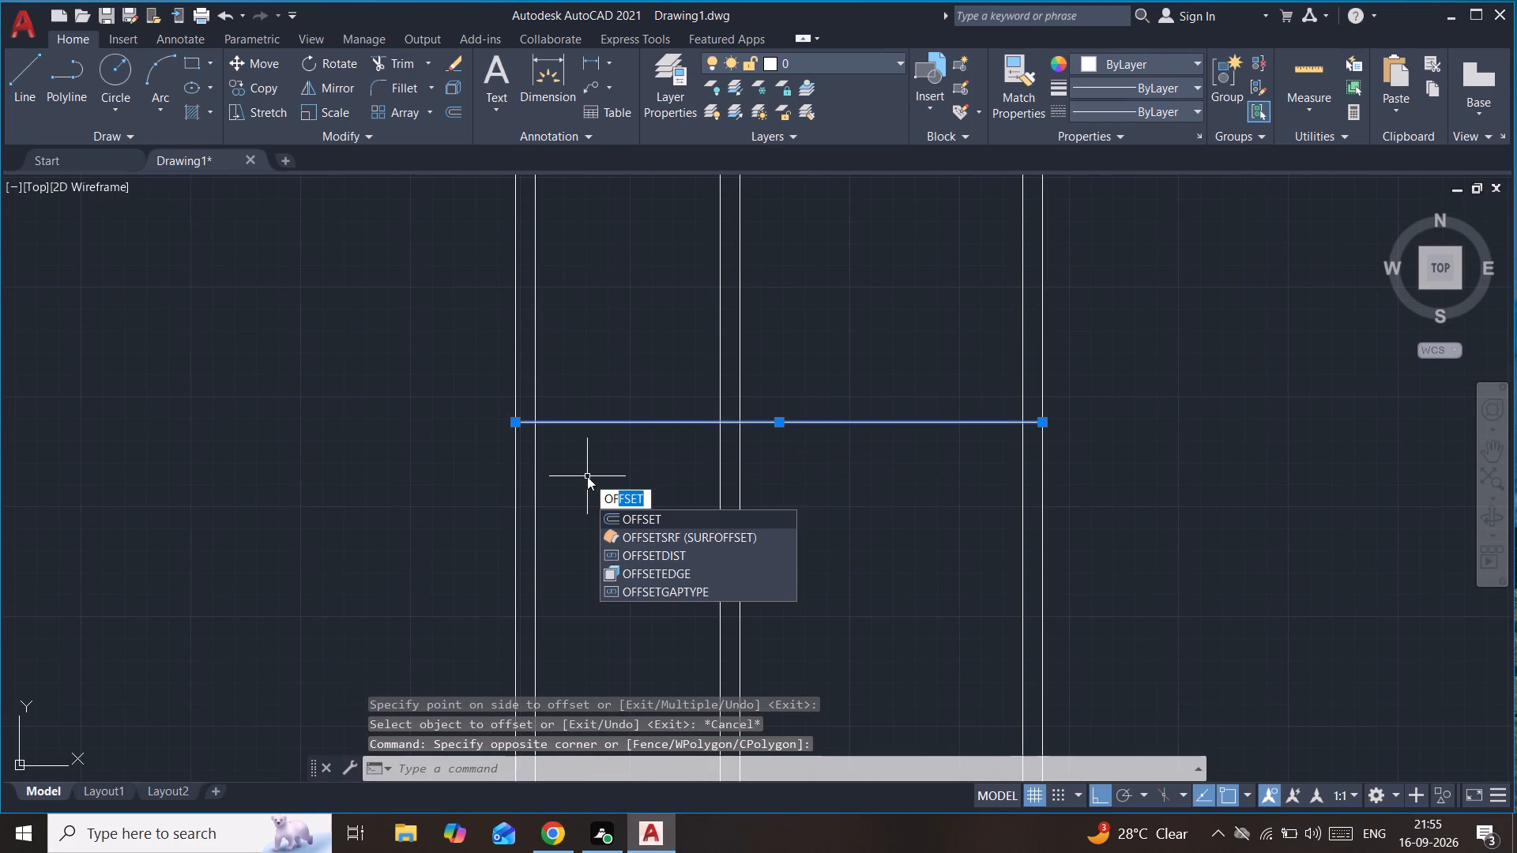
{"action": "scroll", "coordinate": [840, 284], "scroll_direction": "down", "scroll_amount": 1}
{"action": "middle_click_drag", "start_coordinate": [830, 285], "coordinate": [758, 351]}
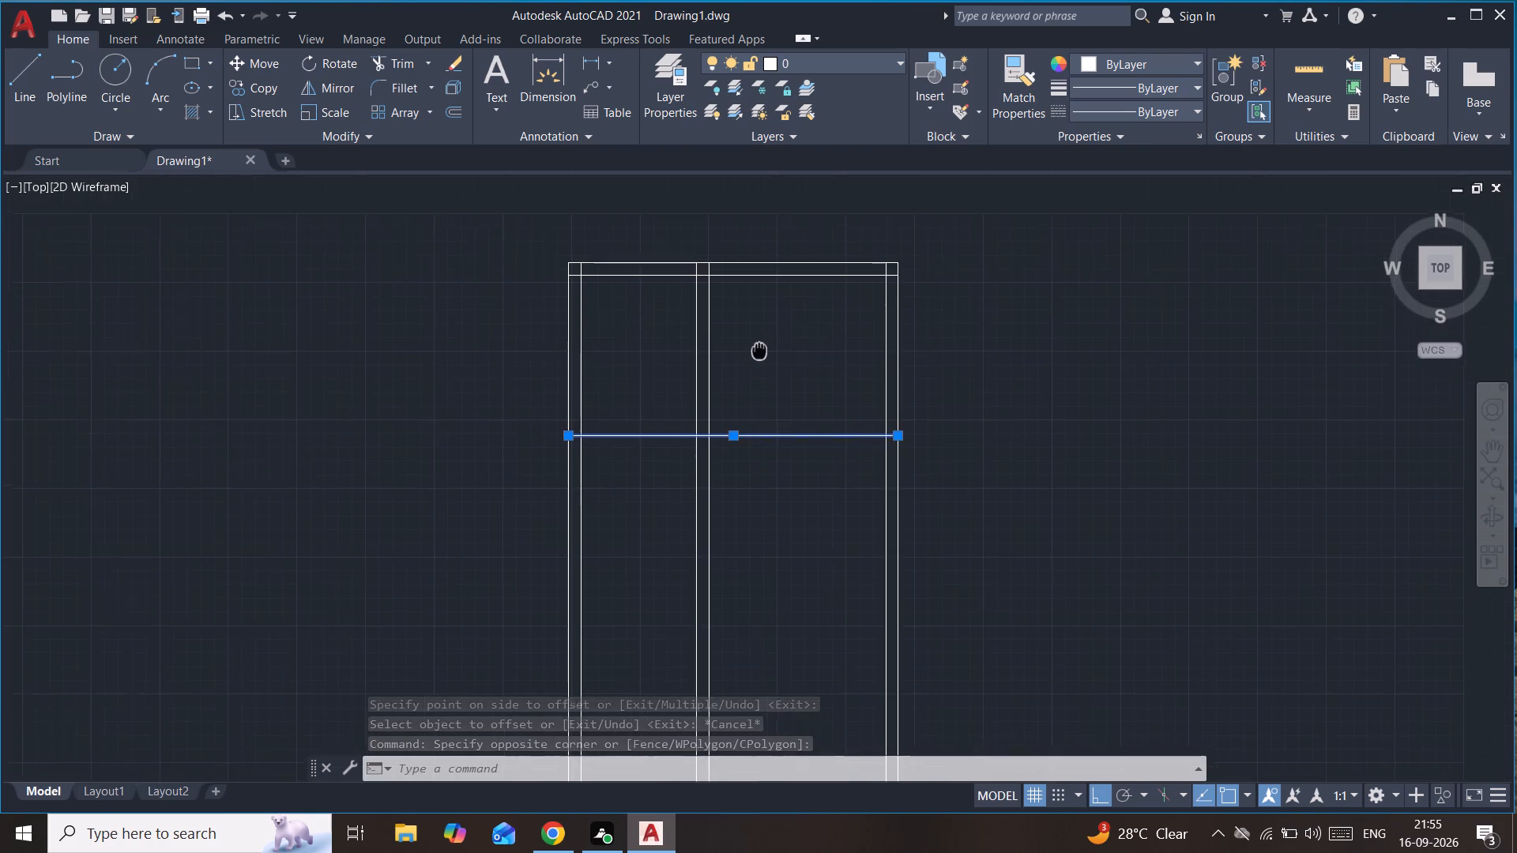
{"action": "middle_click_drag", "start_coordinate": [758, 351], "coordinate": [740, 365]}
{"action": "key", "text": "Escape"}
Measure the width and depth of the northeast room with the quick measure tool.
{"action": "left_click", "coordinate": [1302, 66]}
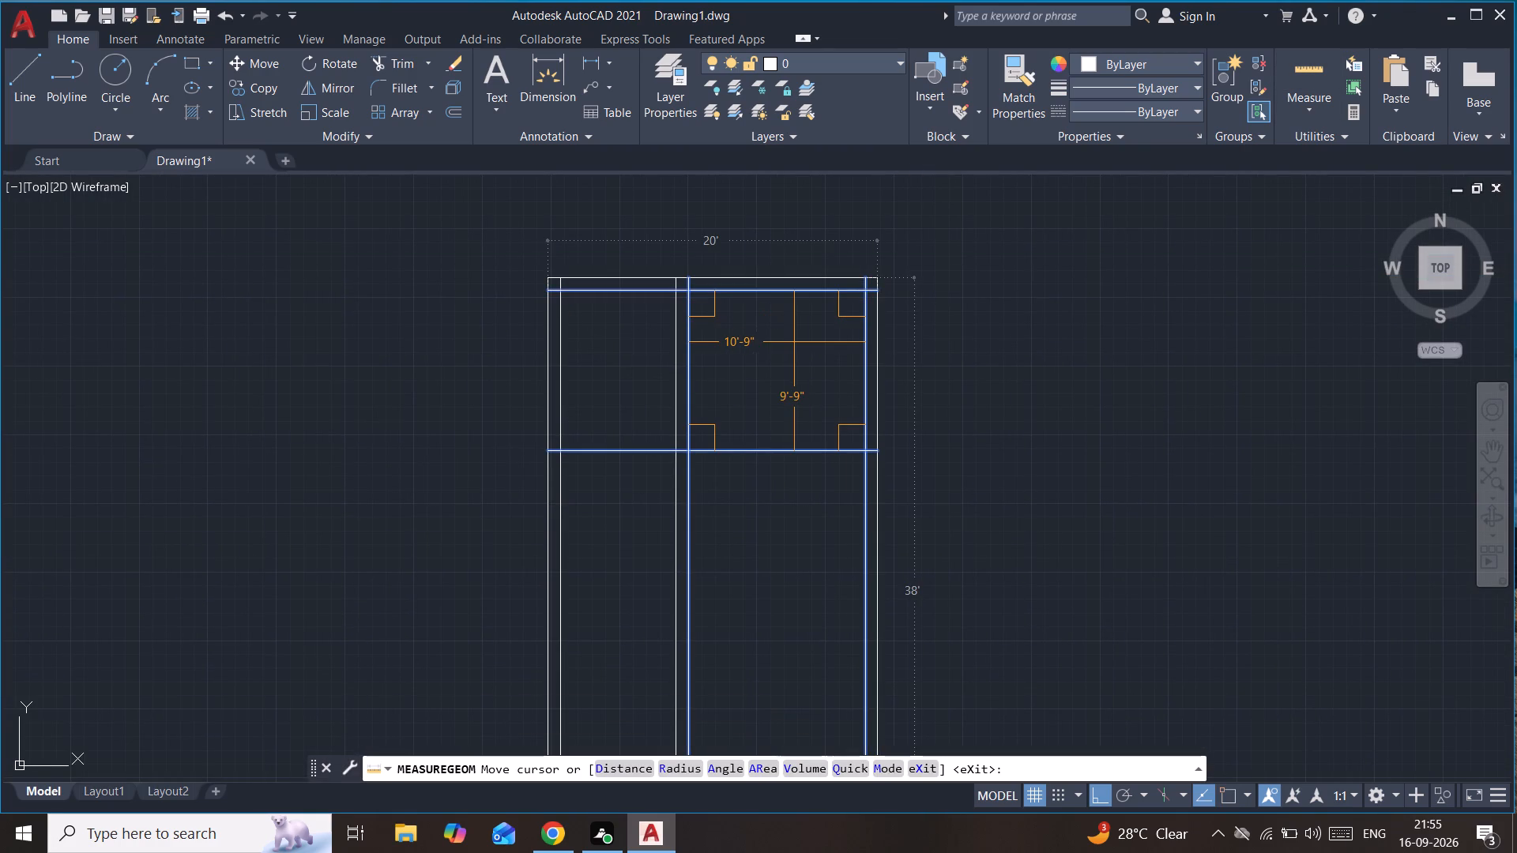
{"action": "scroll", "coordinate": [794, 342], "scroll_direction": "up", "scroll_amount": 1}
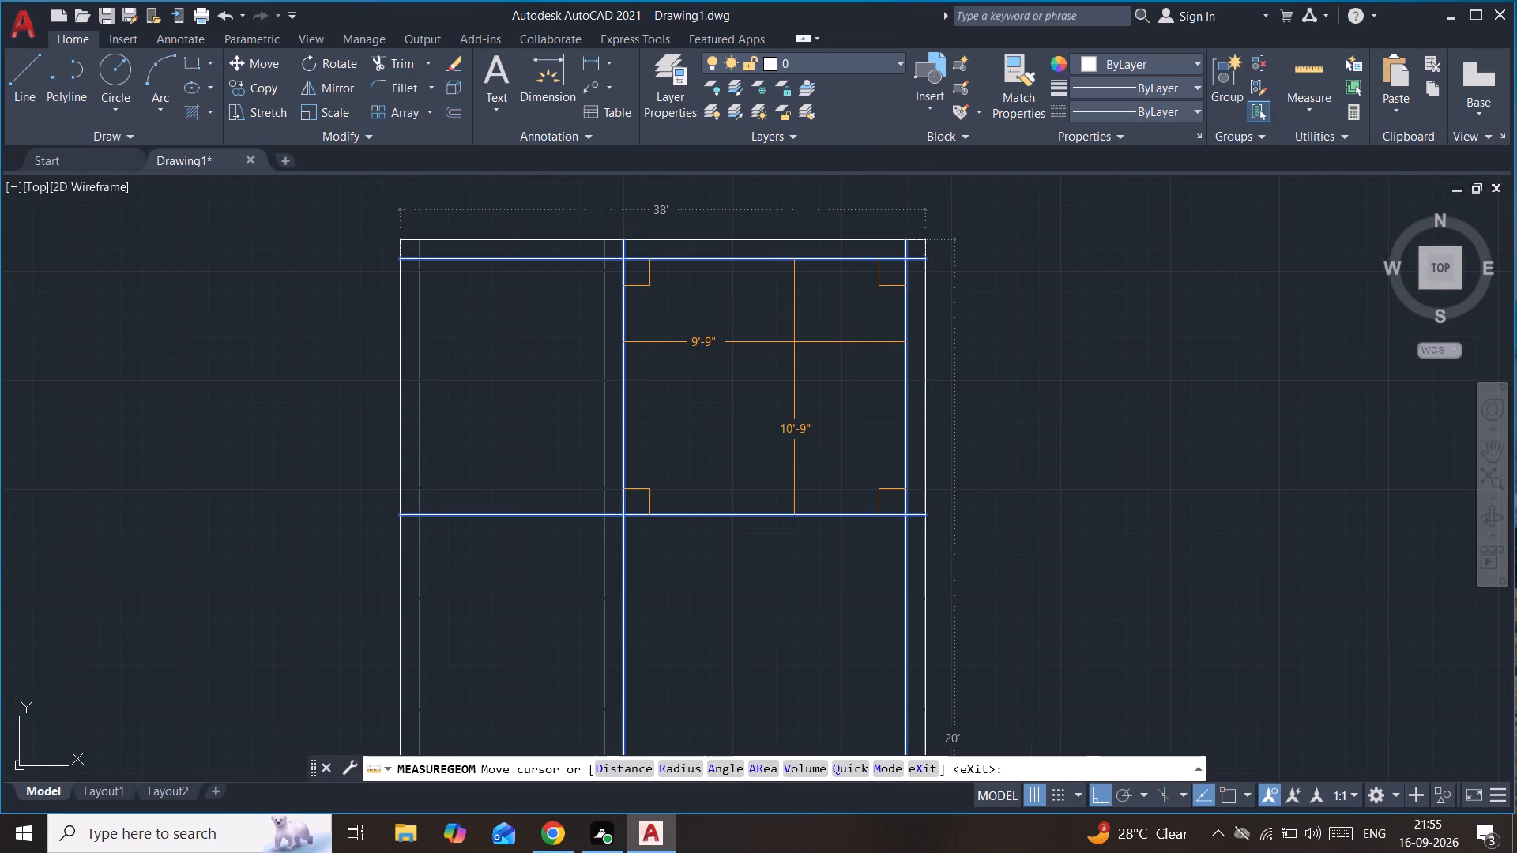
{"action": "key", "text": "Escape"}
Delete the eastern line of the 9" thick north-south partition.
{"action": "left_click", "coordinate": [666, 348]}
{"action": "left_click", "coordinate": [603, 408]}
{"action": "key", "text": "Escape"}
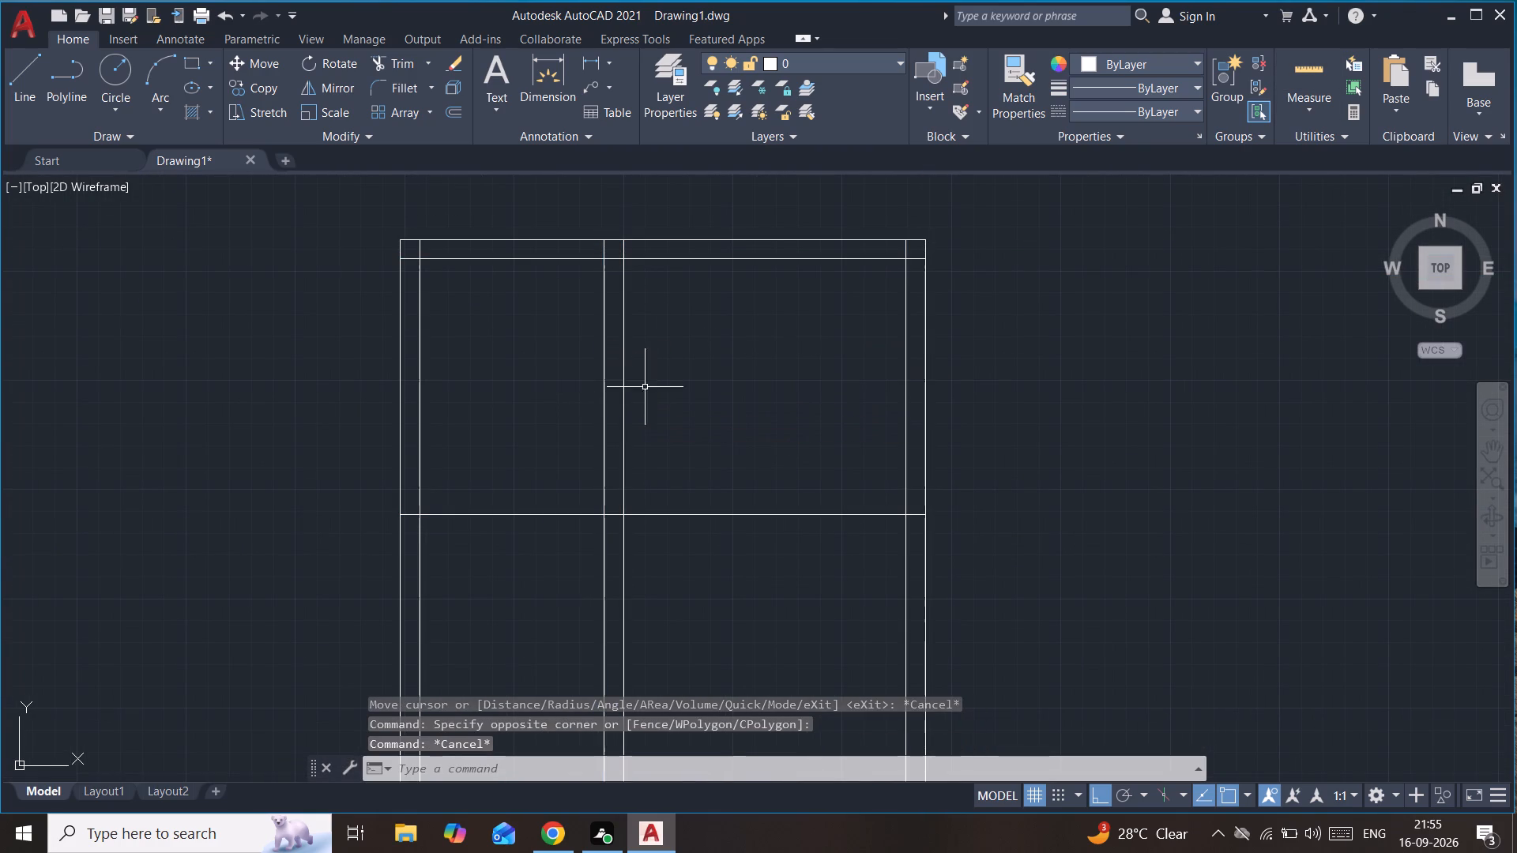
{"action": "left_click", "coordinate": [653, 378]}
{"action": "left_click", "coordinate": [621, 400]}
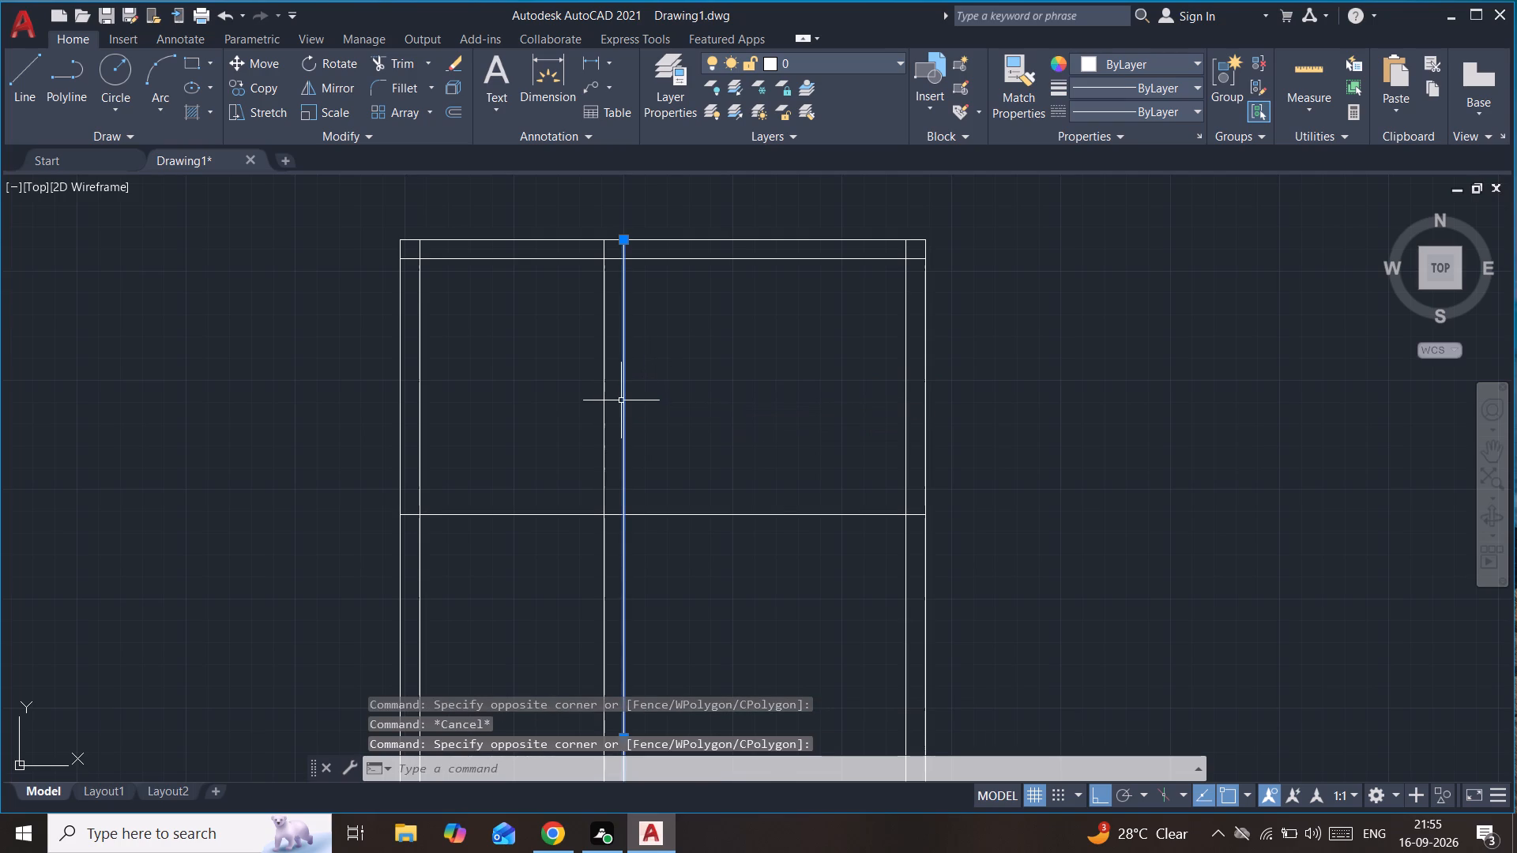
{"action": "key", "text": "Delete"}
Offset the remaining north-south partition line 6" east to form the partition wall.
{"action": "left_click", "coordinate": [617, 401]}
{"action": "left_click", "coordinate": [535, 430]}
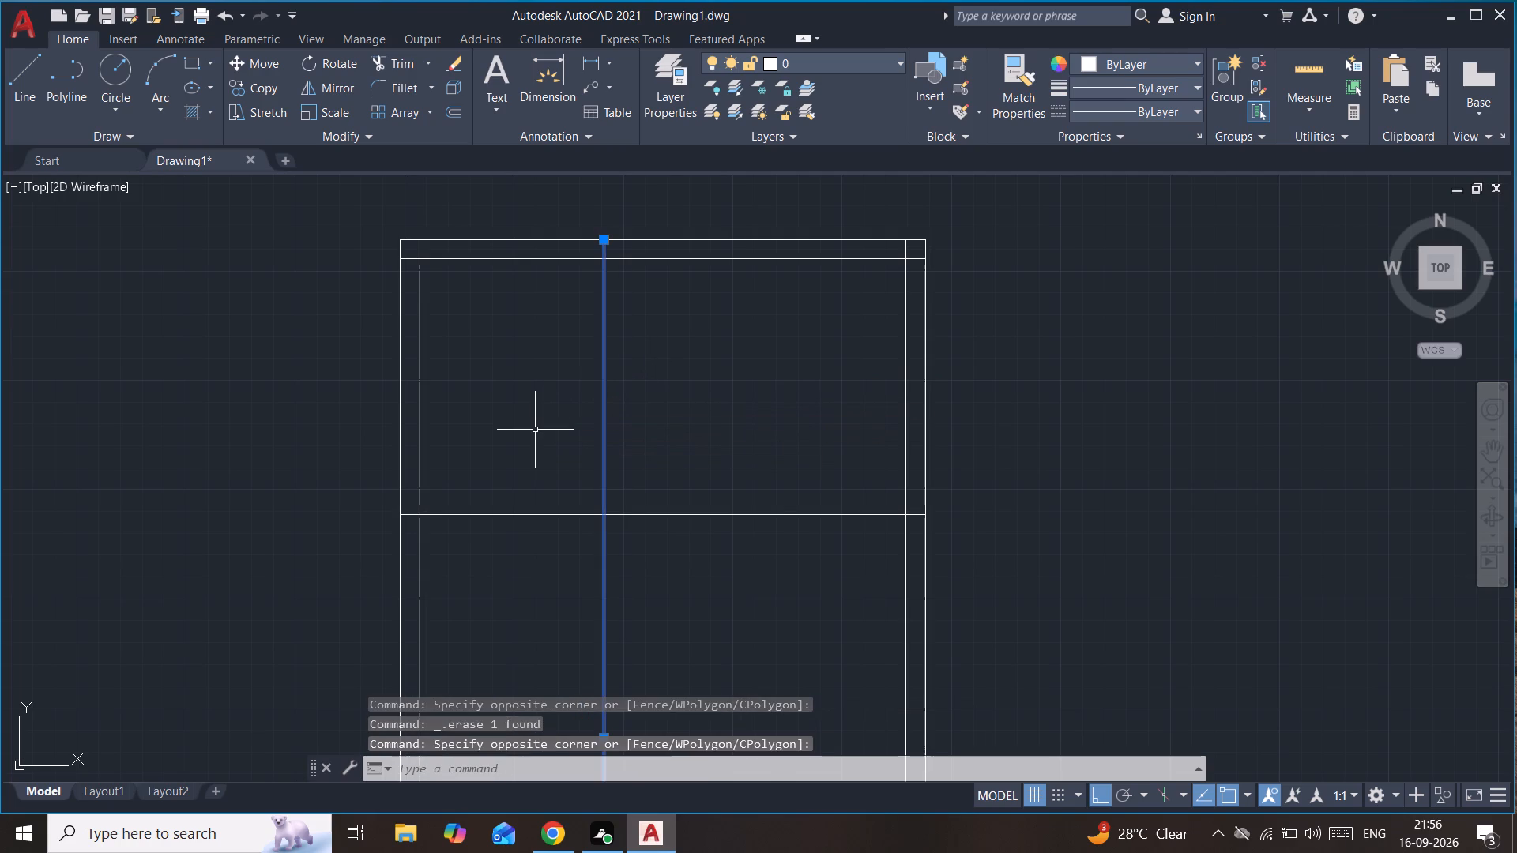
{"action": "type", "text": "of"}
{"action": "key", "text": "Return"}
{"action": "type", "text": "6\""}
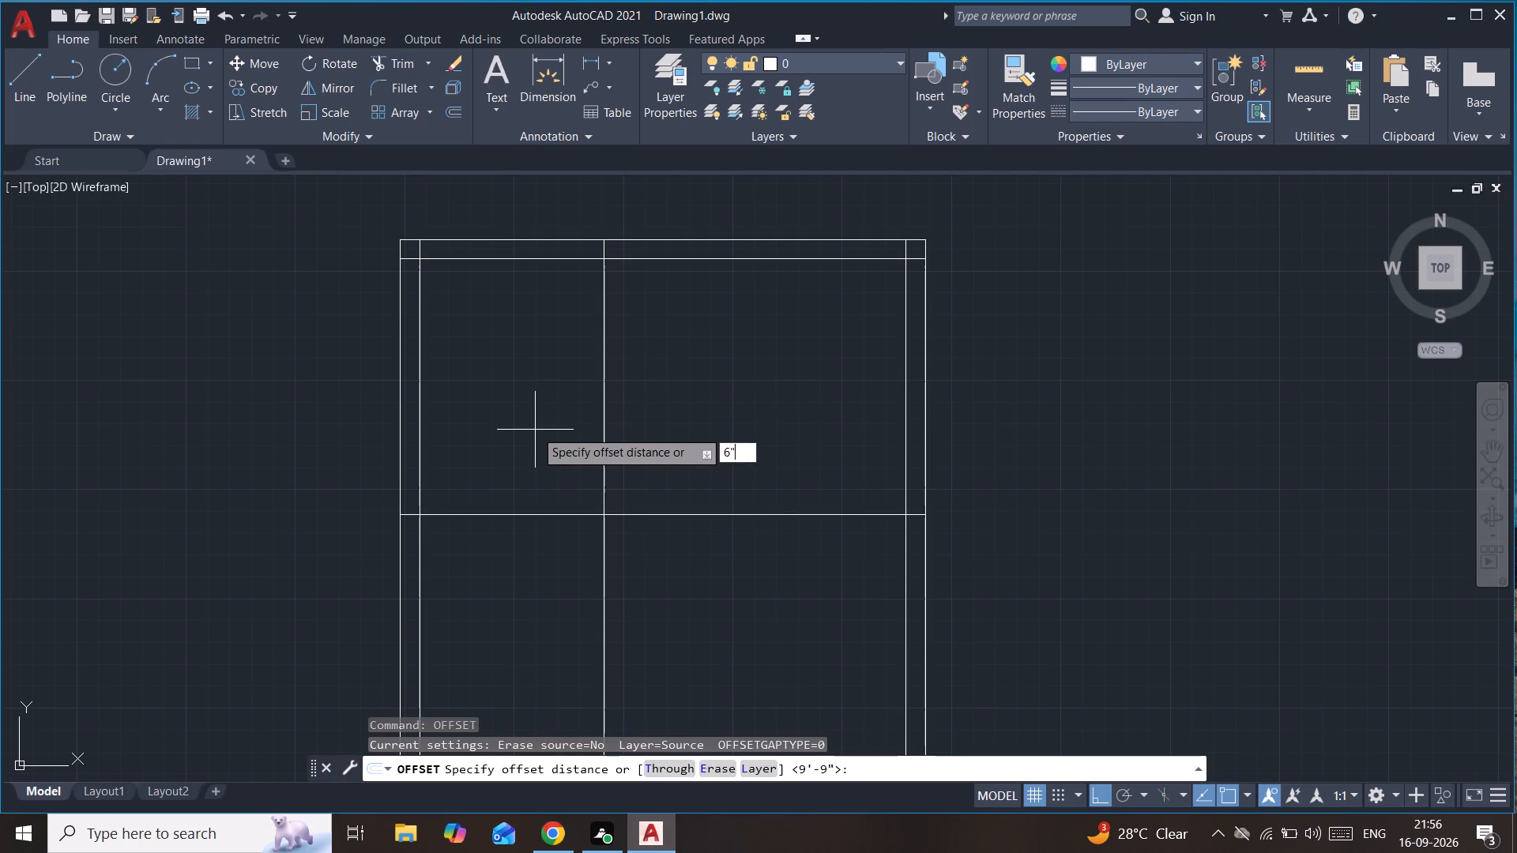
{"action": "key", "text": "Return"}
{"action": "left_click", "coordinate": [685, 418]}
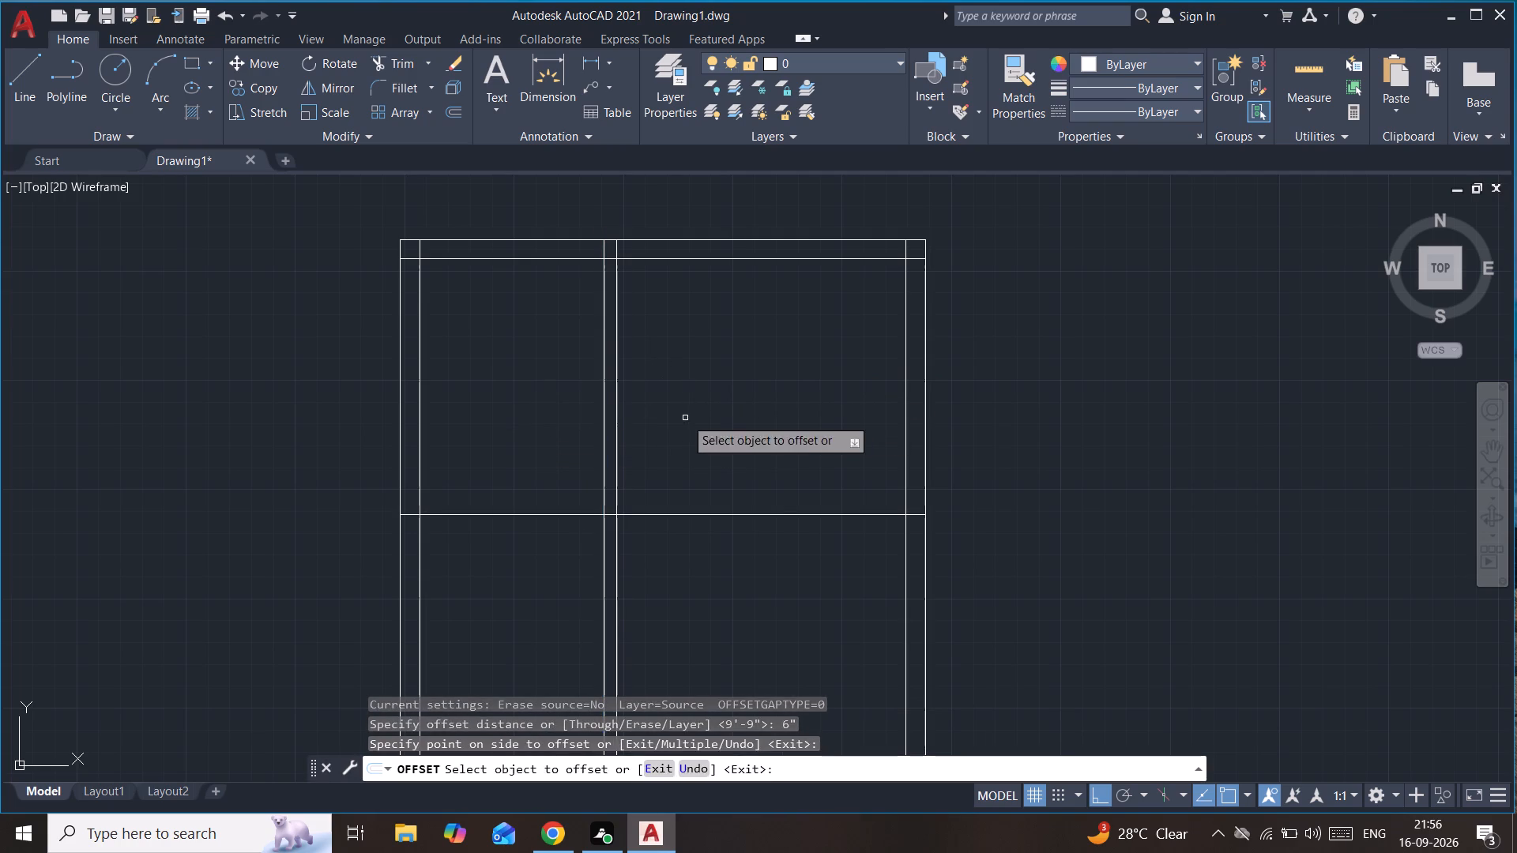
{"action": "key", "text": "Escape"}
Measure the northeast room's width and depth again with the quick measure tool.
{"action": "left_click", "coordinate": [1312, 68]}
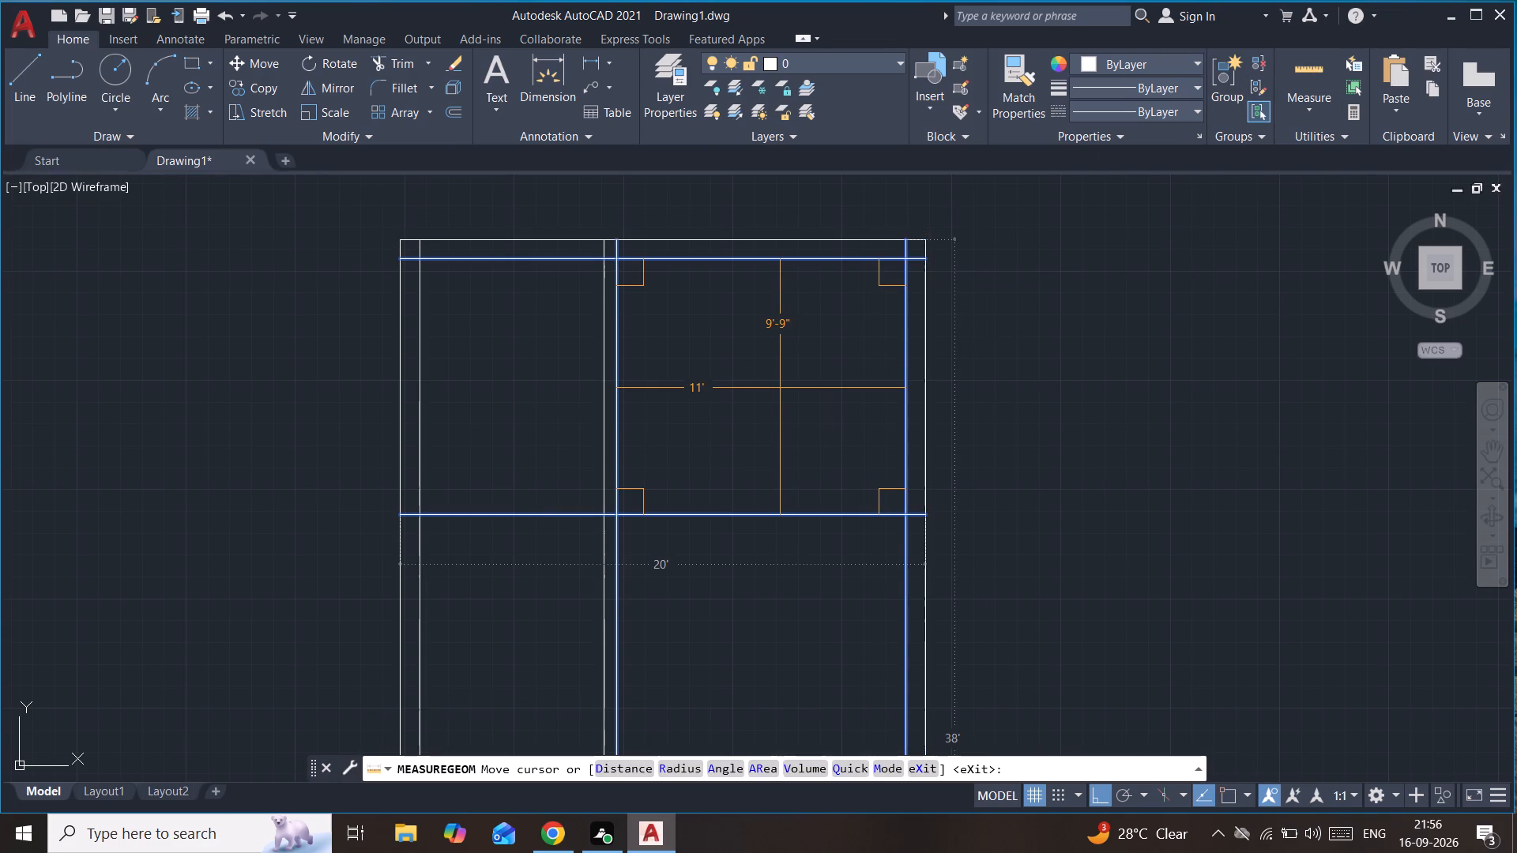
{"action": "key", "text": "Escape"}
Offset the east-west partition line south of the north rooms 6" south to form its wall thickness.
{"action": "scroll", "coordinate": [773, 388], "scroll_direction": "down", "scroll_amount": 1}
{"action": "middle_click_drag", "start_coordinate": [770, 385], "coordinate": [782, 299]}
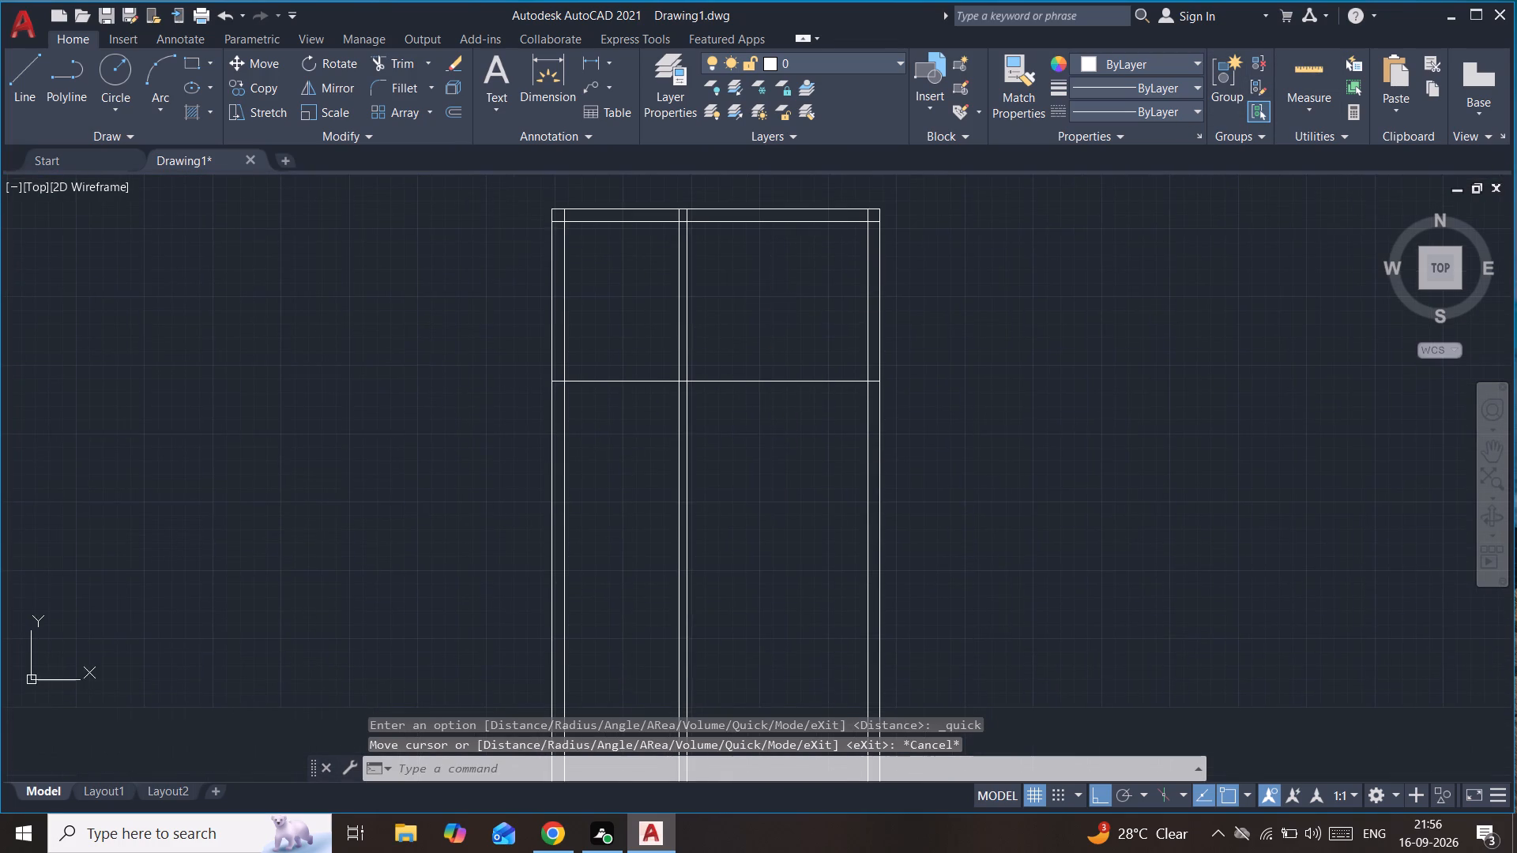
{"action": "scroll", "coordinate": [772, 320], "scroll_direction": "up", "scroll_amount": 1}
{"action": "left_click", "coordinate": [762, 356]}
{"action": "left_click", "coordinate": [662, 454]}
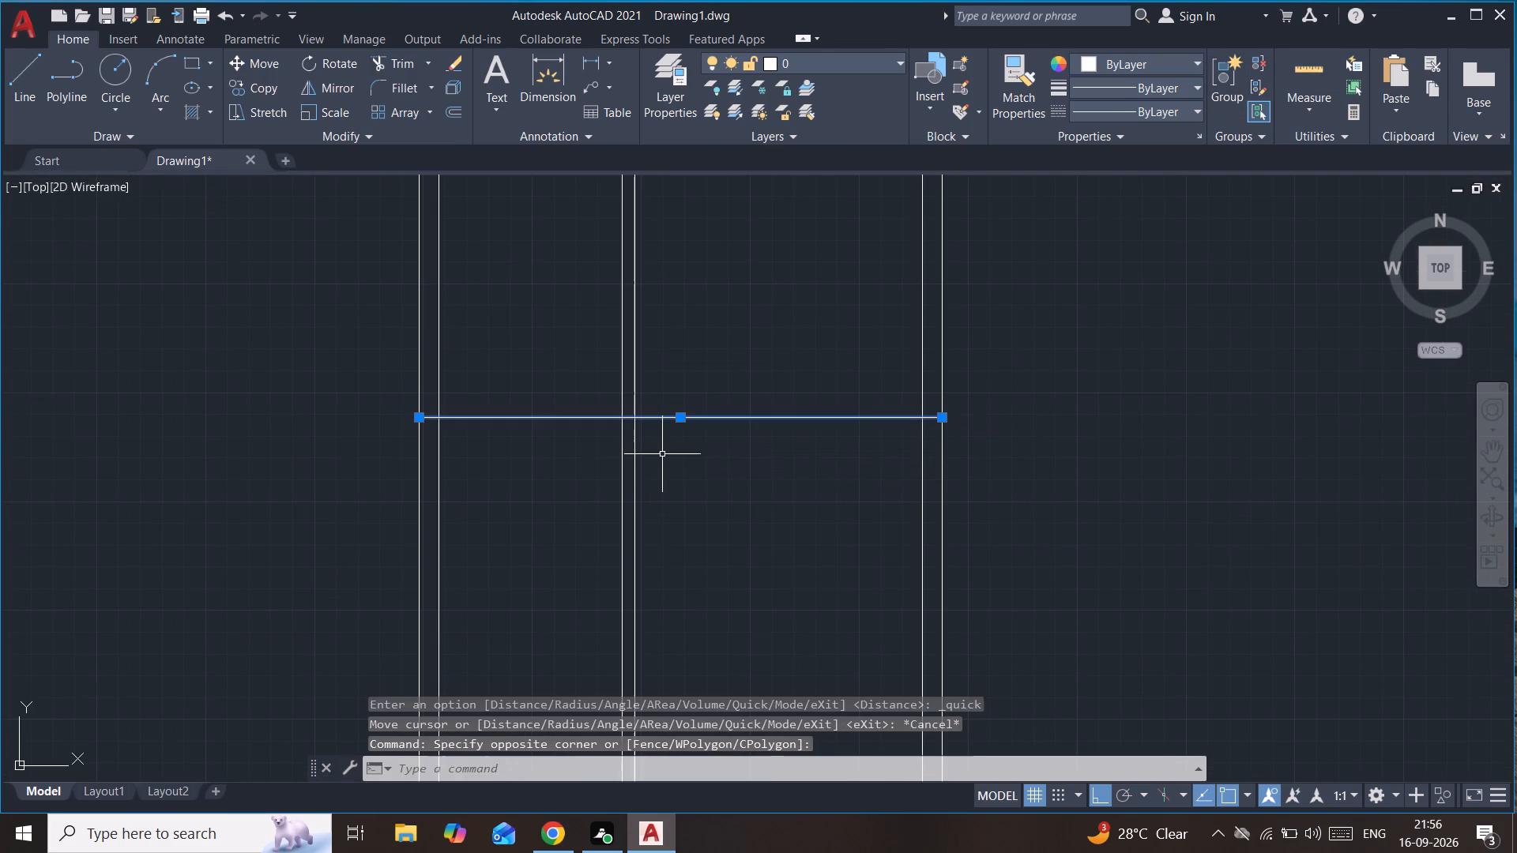
{"action": "type", "text": "of"}
{"action": "key", "text": "Return"}
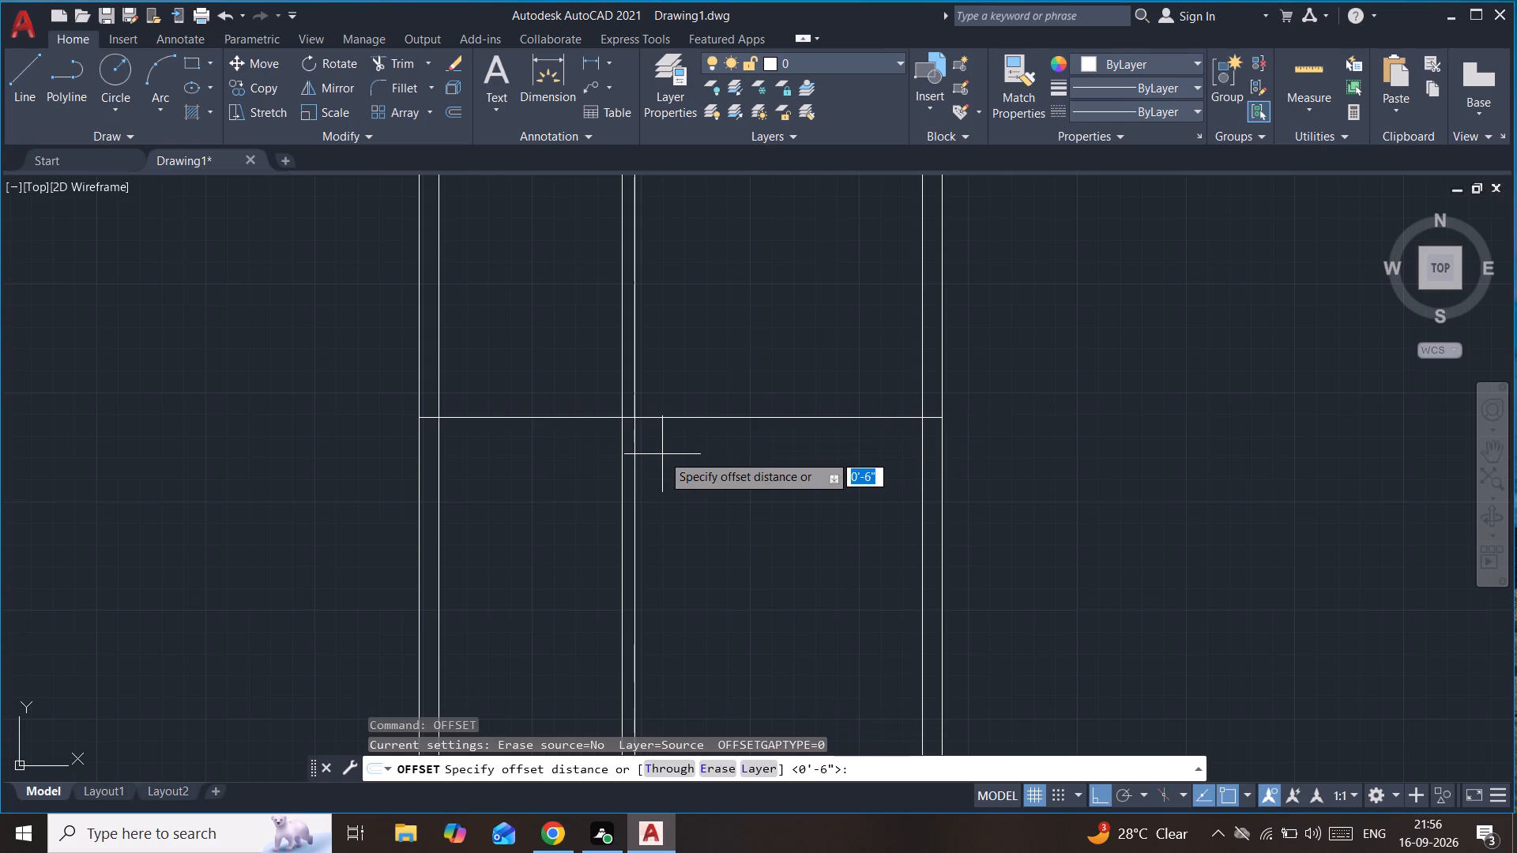
{"action": "type", "text": "6\""}
{"action": "key", "text": "Return"}
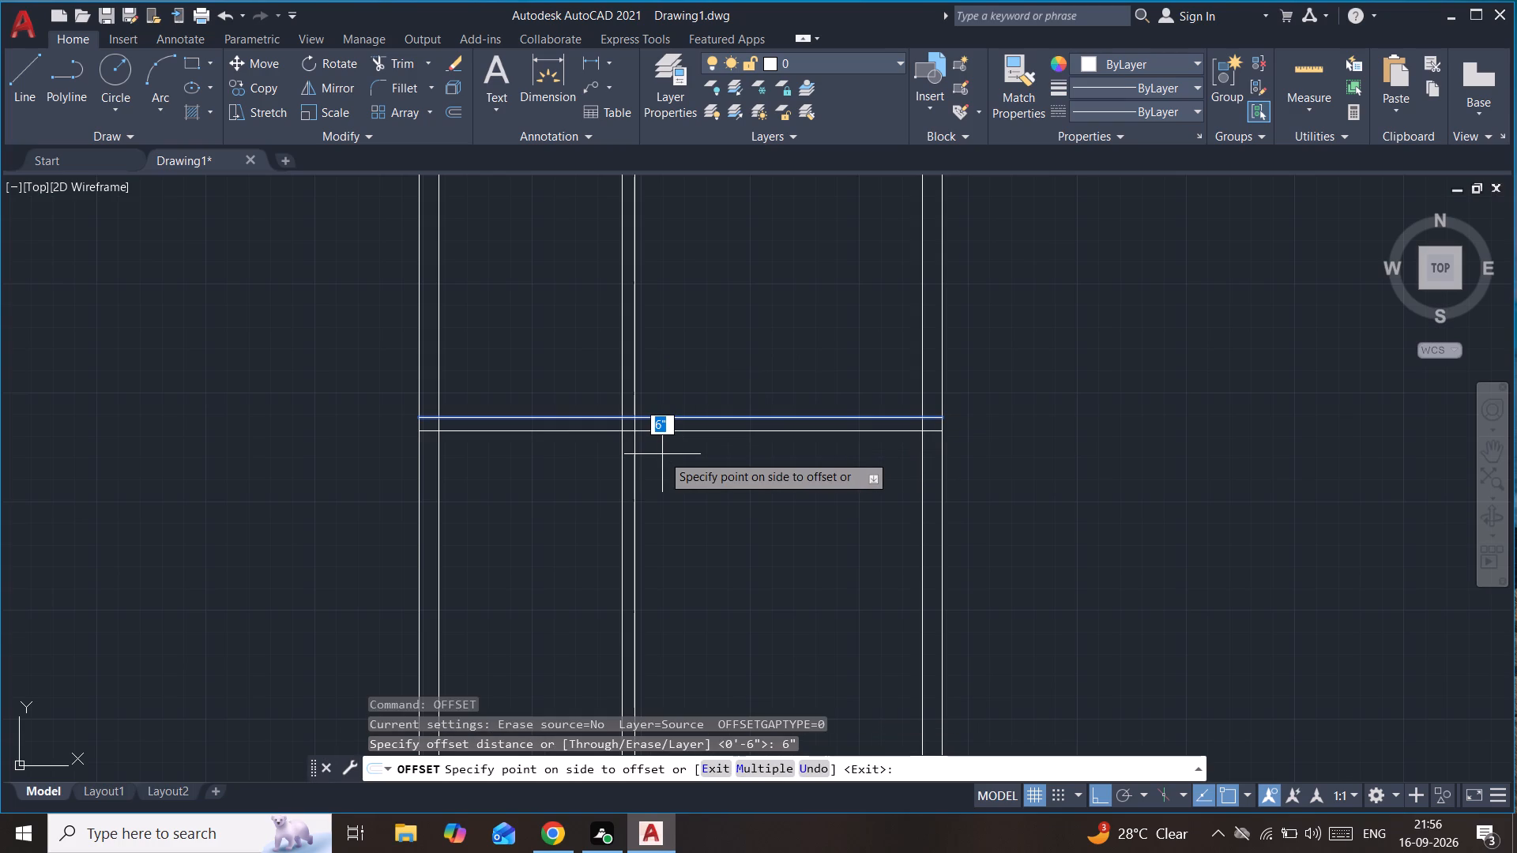
{"action": "left_click", "coordinate": [666, 454]}
{"action": "middle_click_drag", "start_coordinate": [666, 454], "coordinate": [695, 325]}
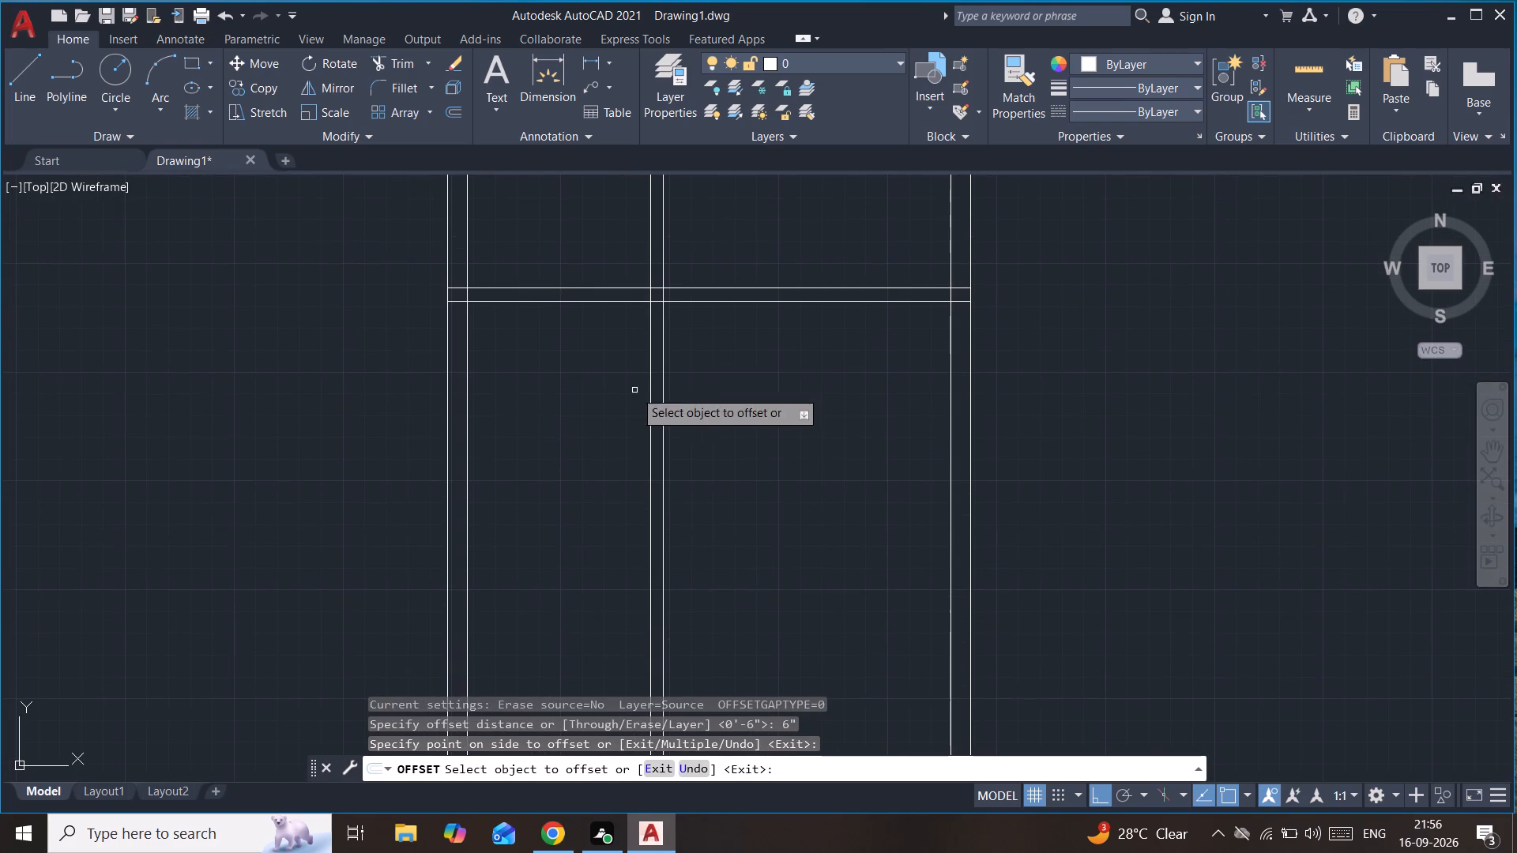
{"action": "key", "text": "Escape"}
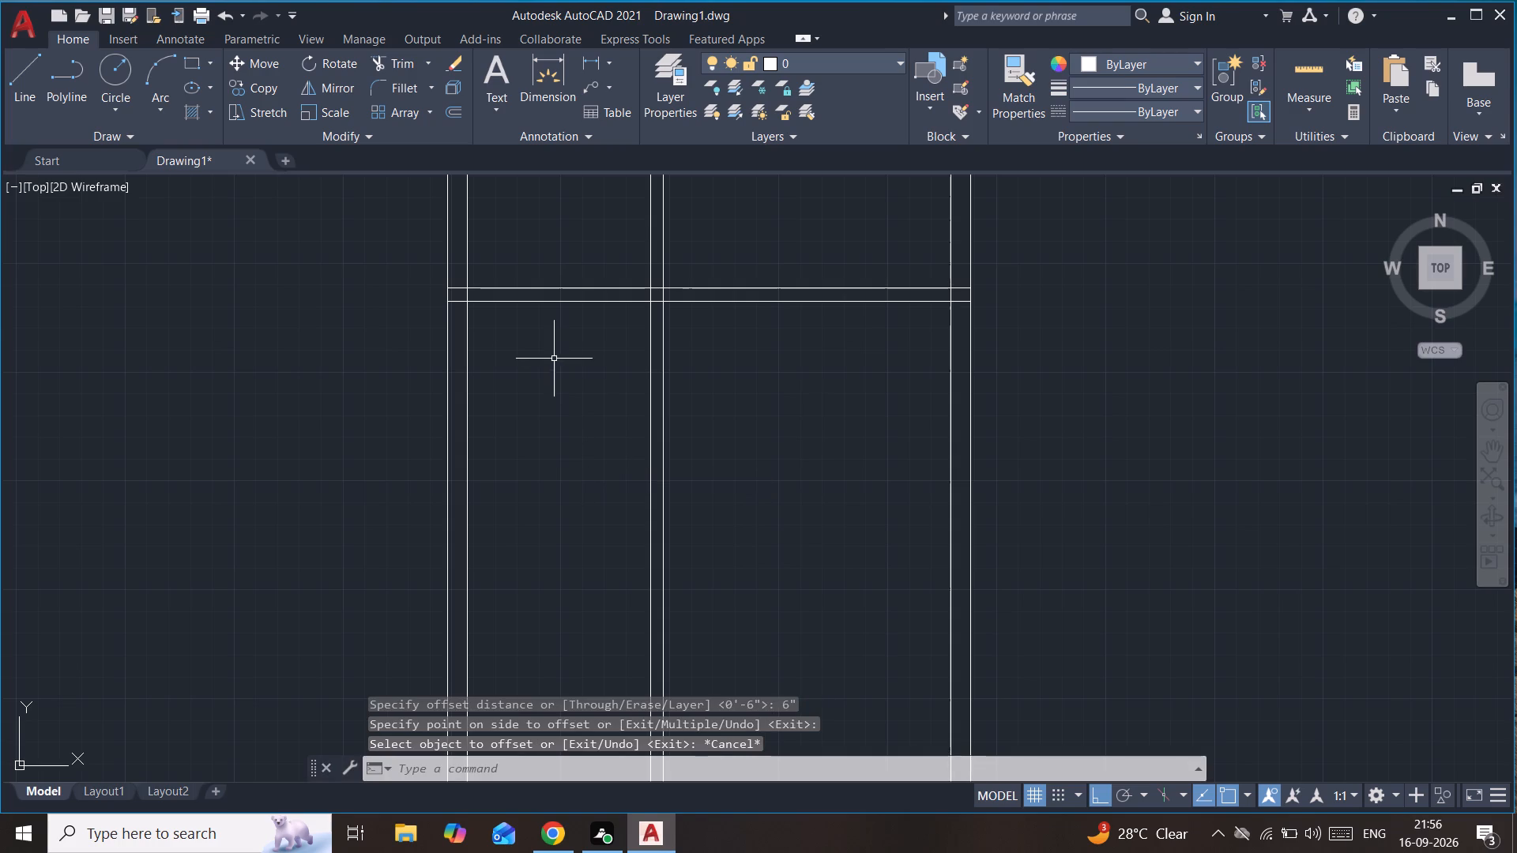
Offset the inner line of the west wall 10'11" east into the plan.
{"action": "type", "text": "of"}
{"action": "key", "text": "Return"}
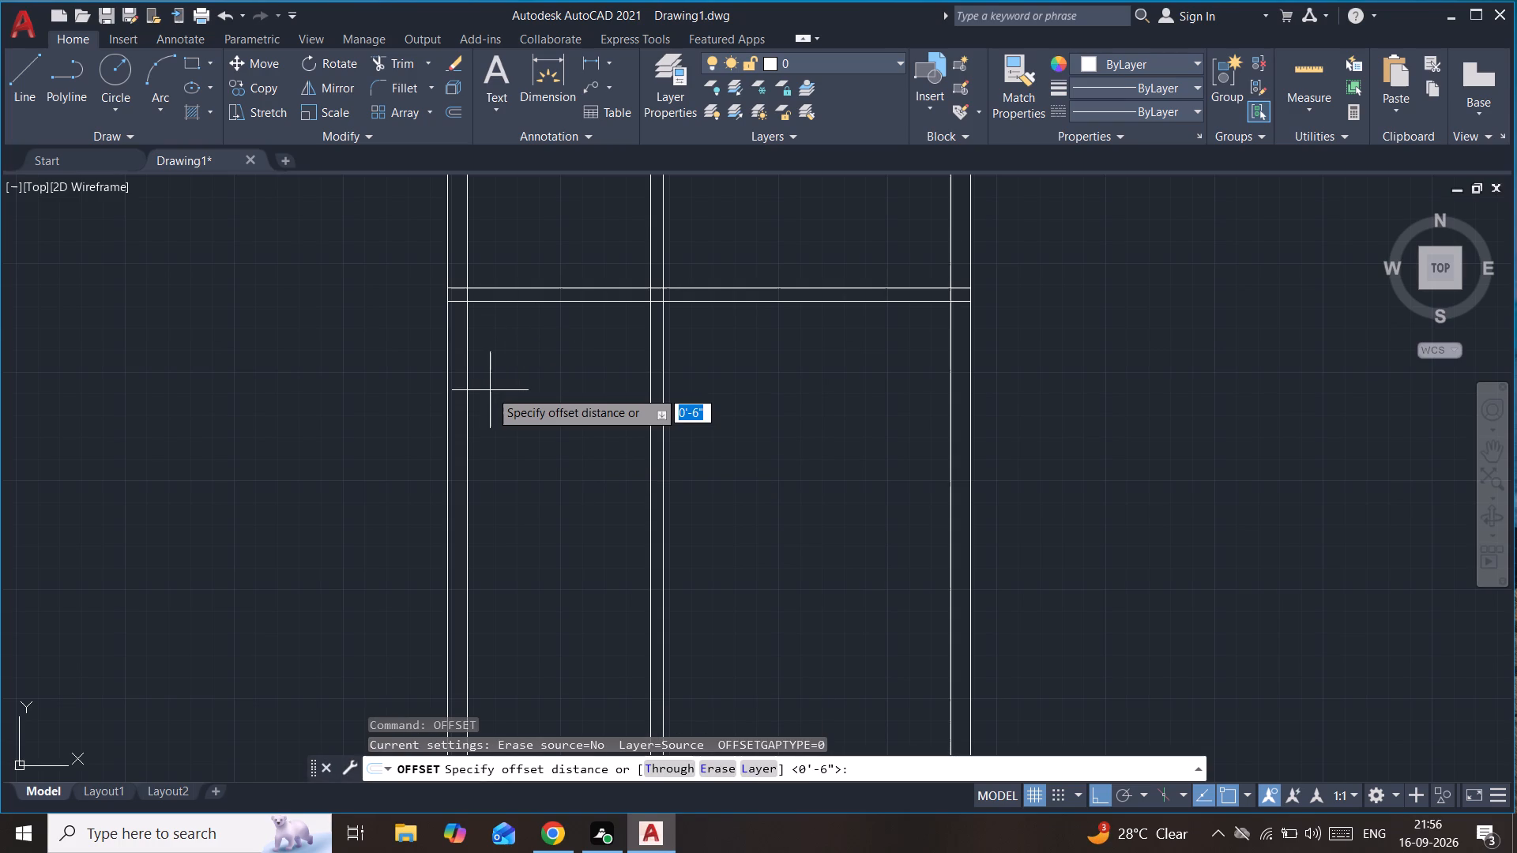
{"action": "type", "text": "10'11"}
{"action": "key", "text": "shift+quotedbl"}
{"action": "key", "text": "Return"}
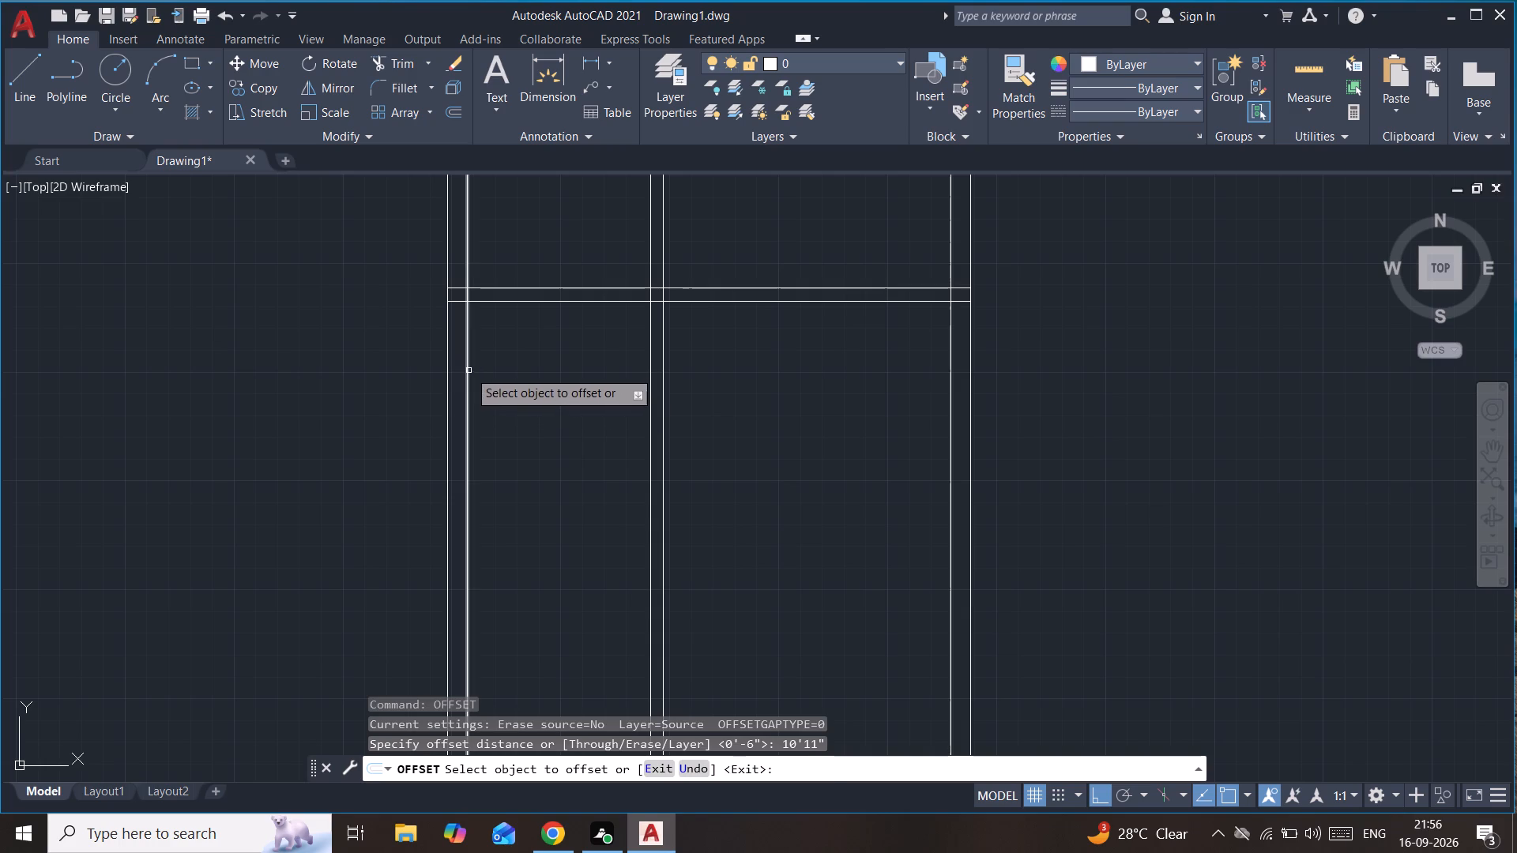
{"action": "left_click", "coordinate": [469, 370]}
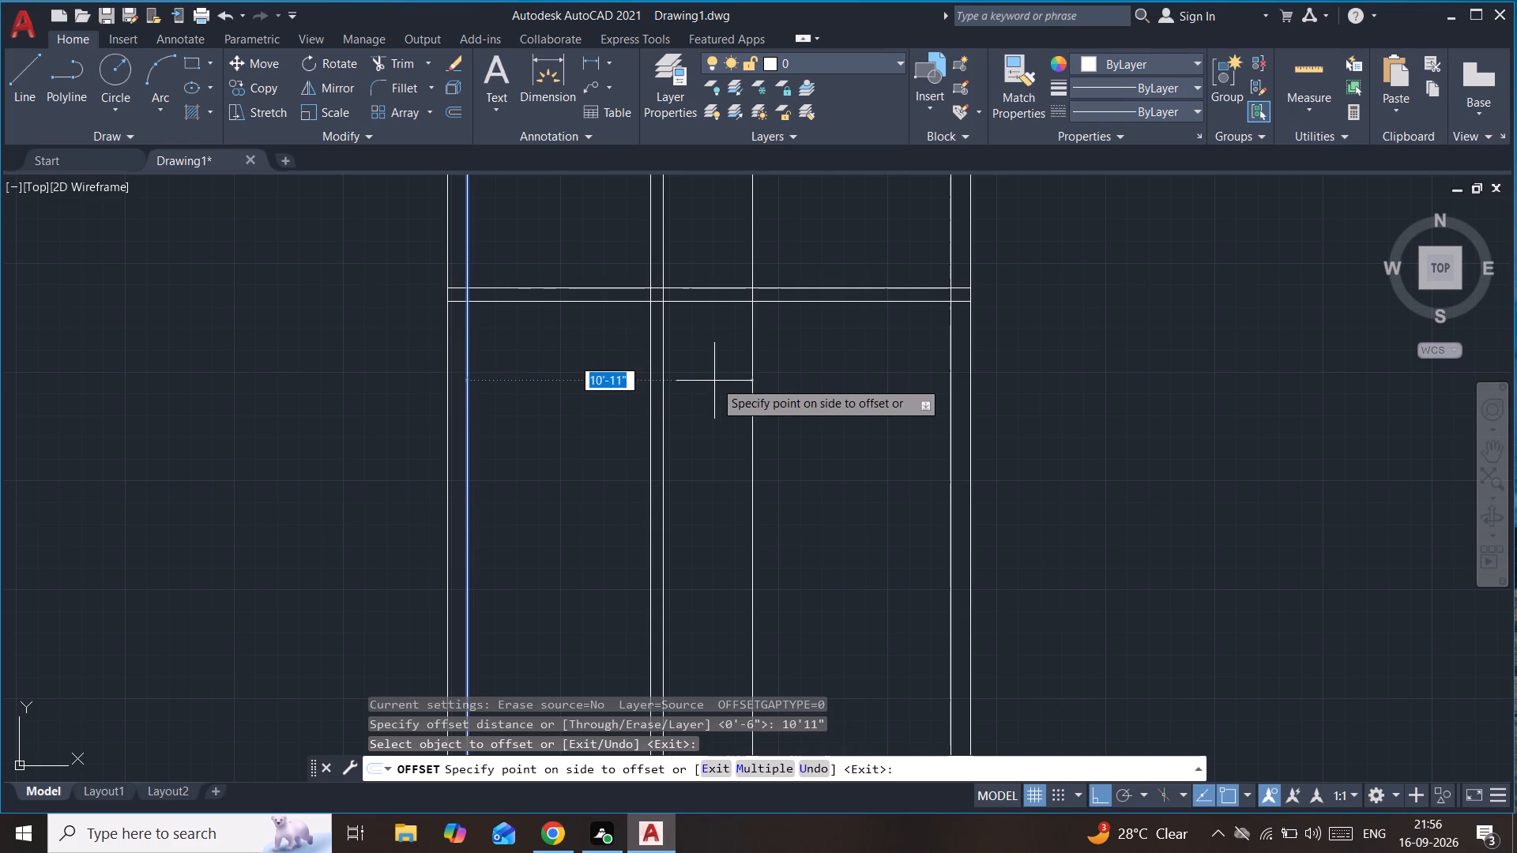
{"action": "left_click", "coordinate": [714, 381]}
{"action": "key", "text": "Escape"}
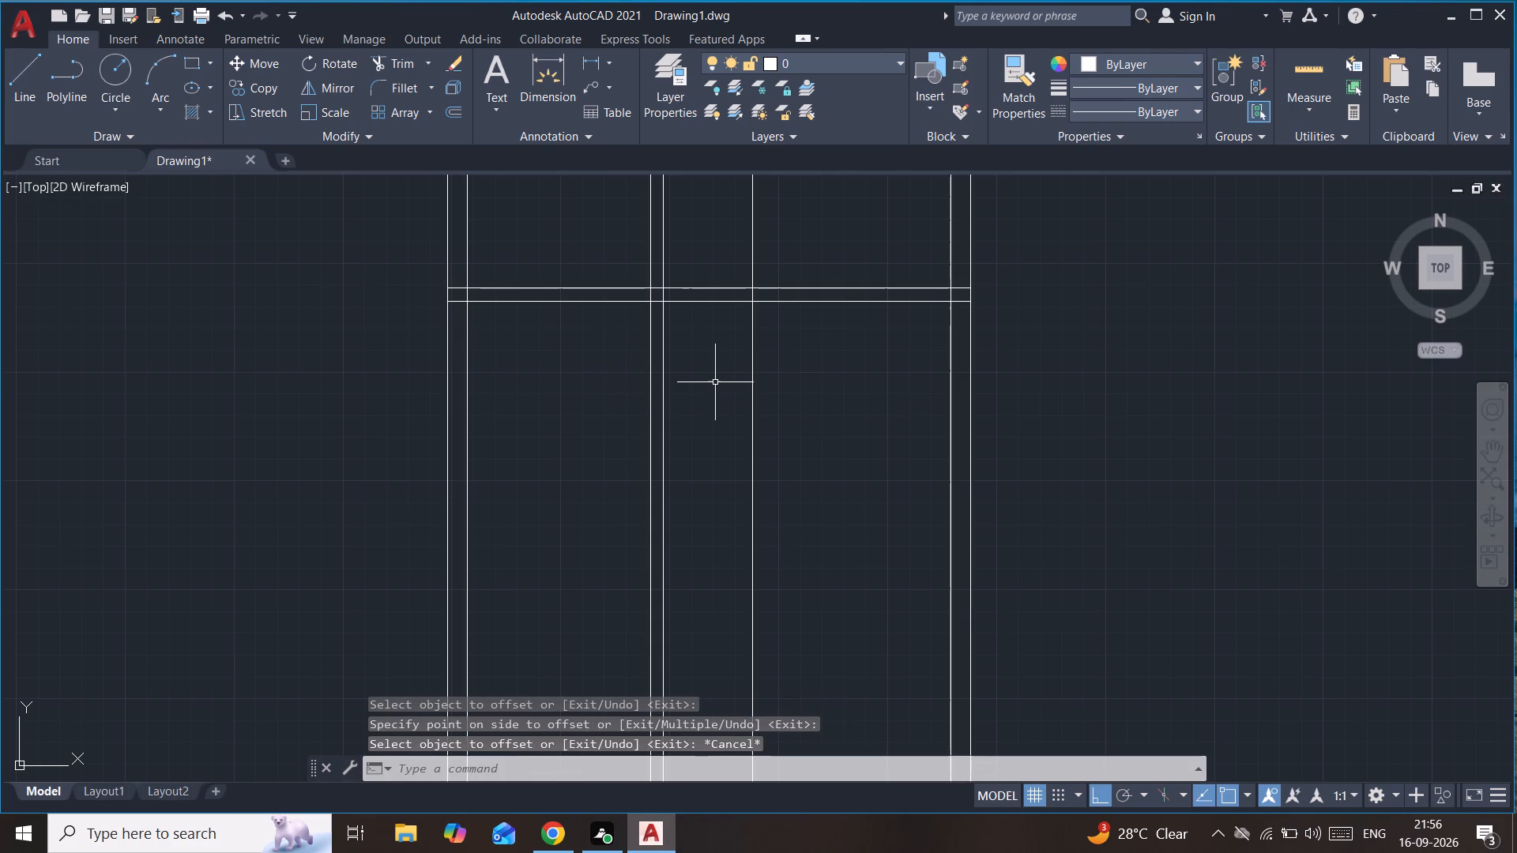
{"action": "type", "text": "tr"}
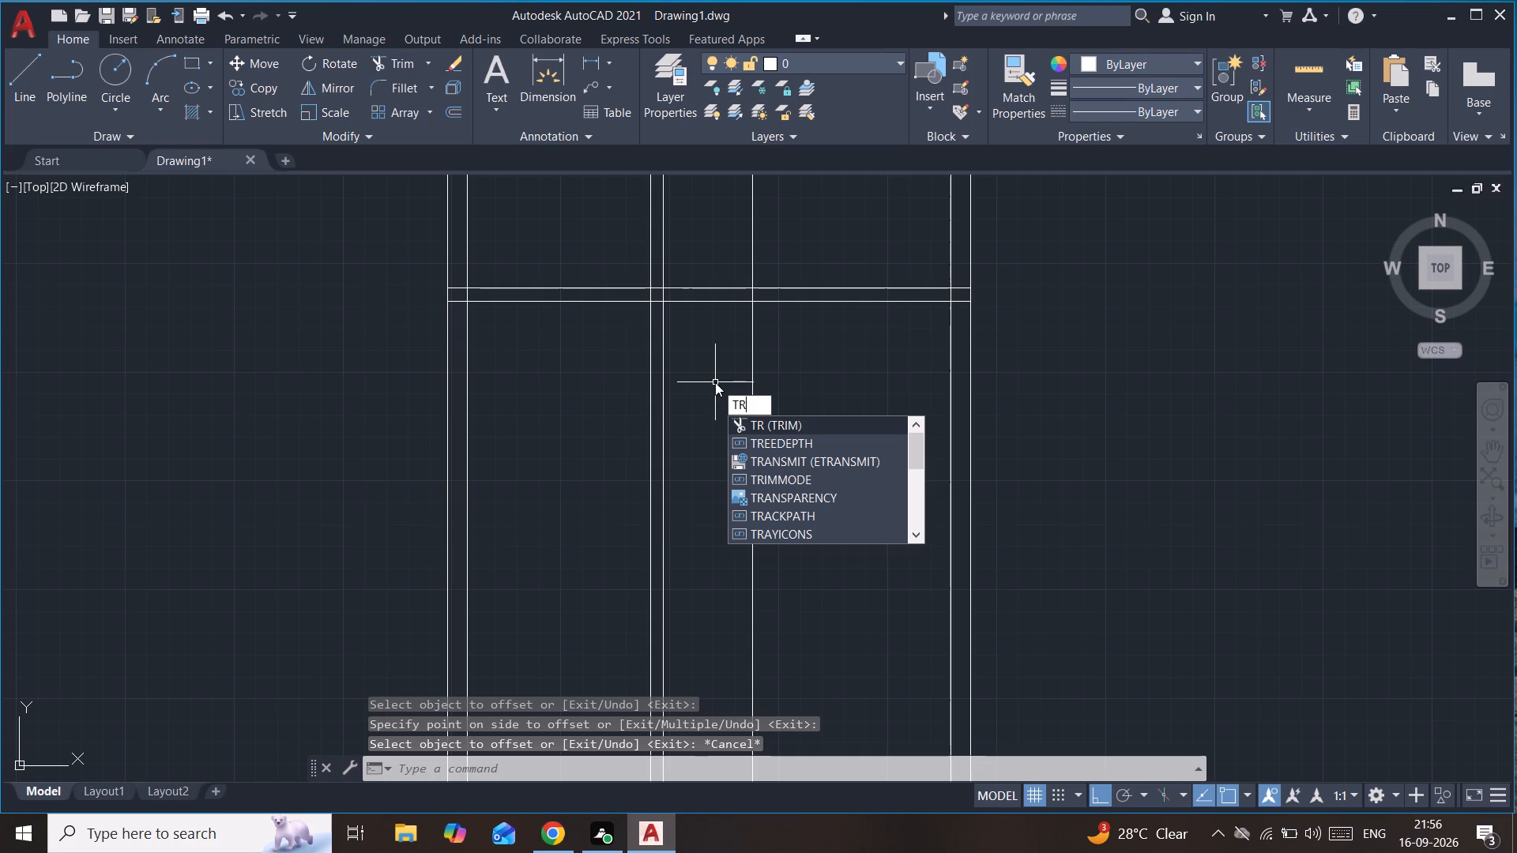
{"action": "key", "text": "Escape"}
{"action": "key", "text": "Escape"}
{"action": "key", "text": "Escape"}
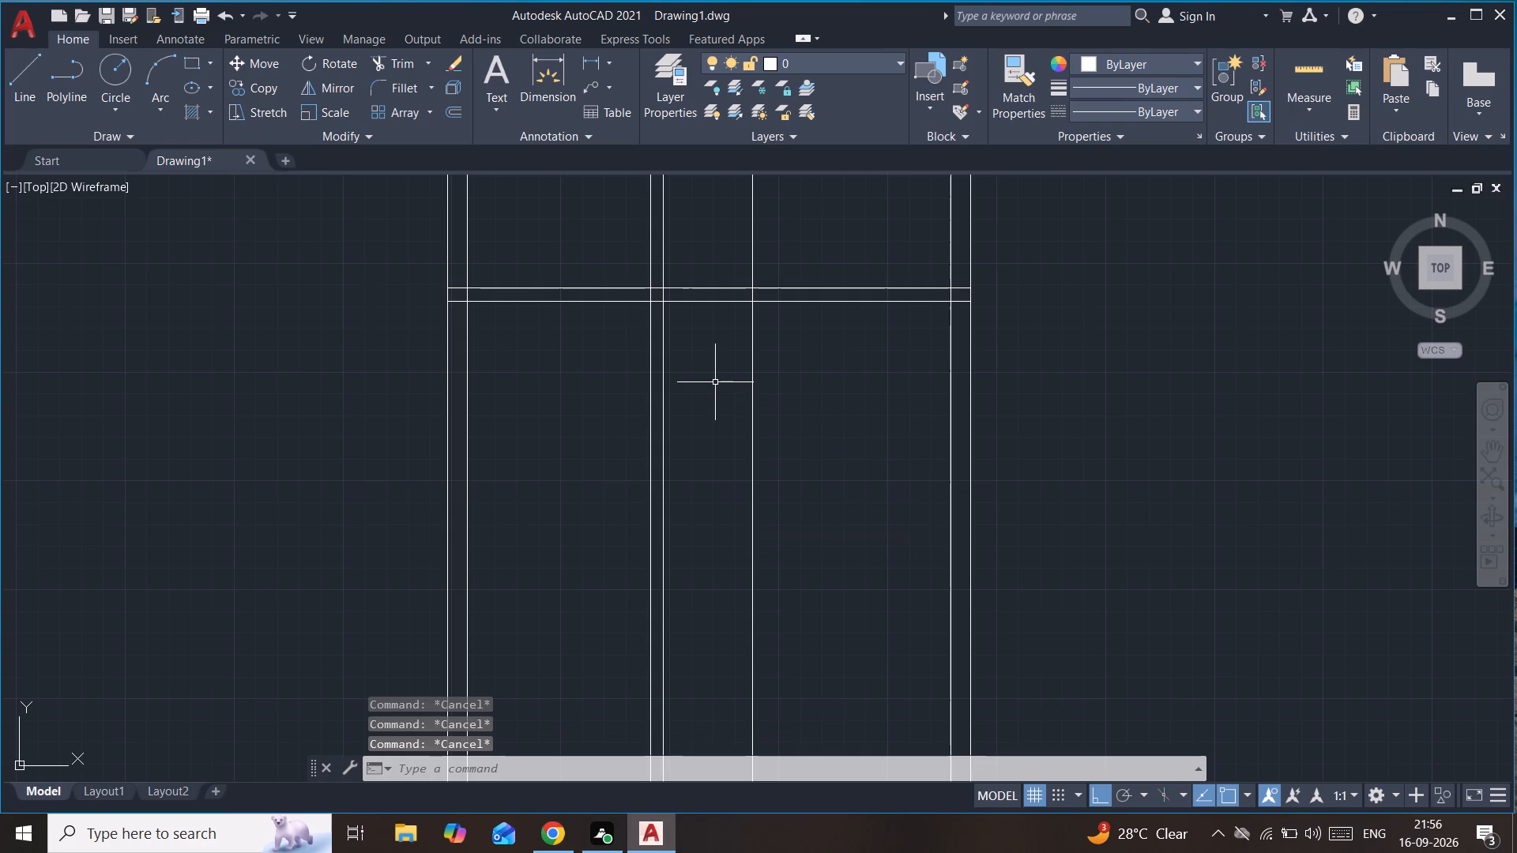
Offset the south line of the east-west partition wall 15'9" south to set the depth of the middle rooms.
{"action": "left_click", "coordinate": [718, 297]}
{"action": "left_click", "coordinate": [692, 338]}
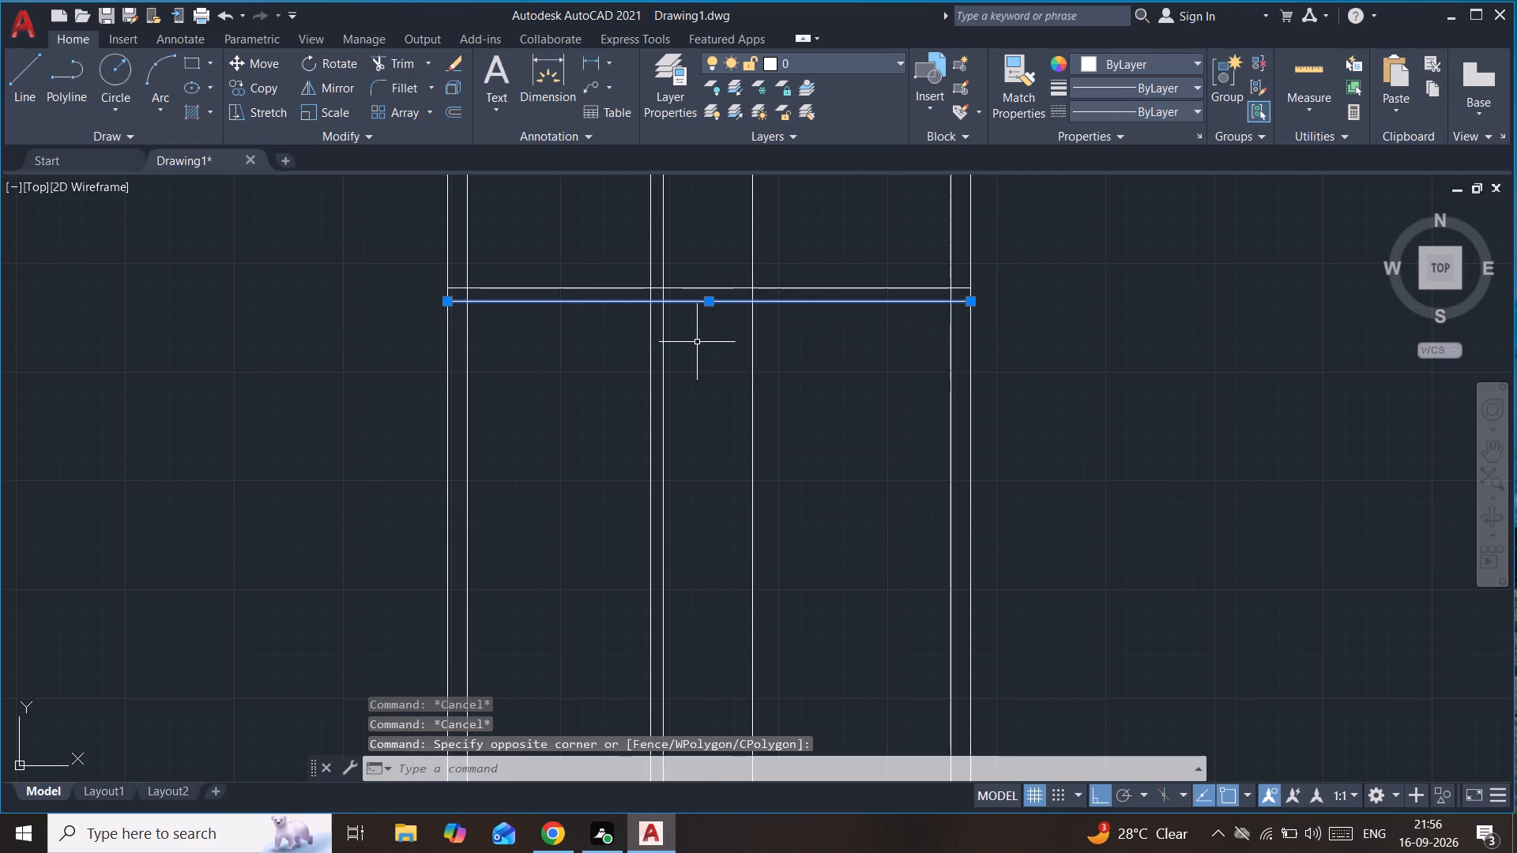
{"action": "type", "text": "of"}
{"action": "key", "text": "Return"}
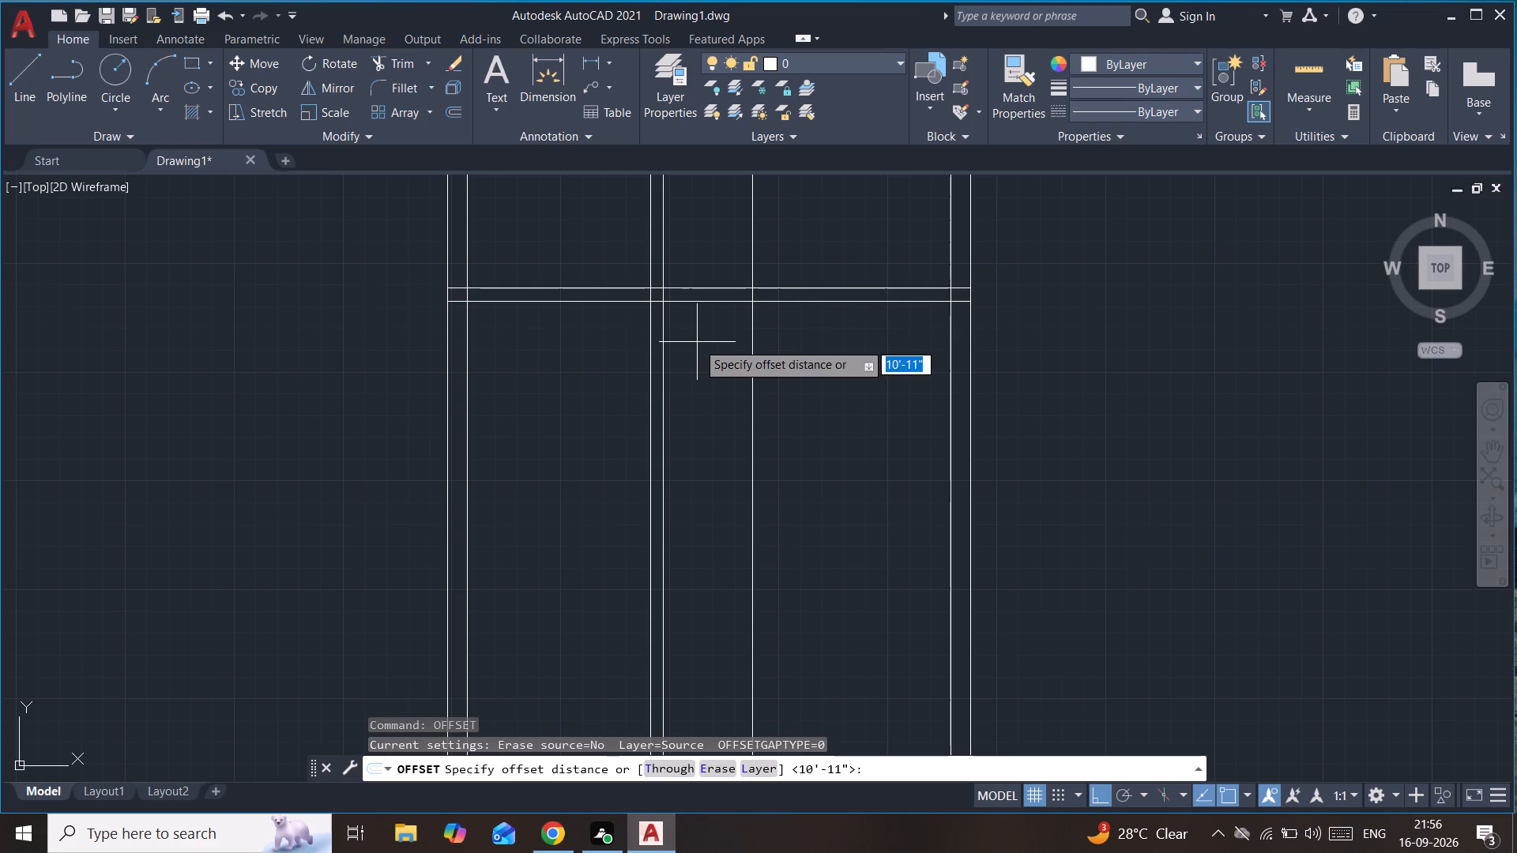
{"action": "key", "text": "1"}
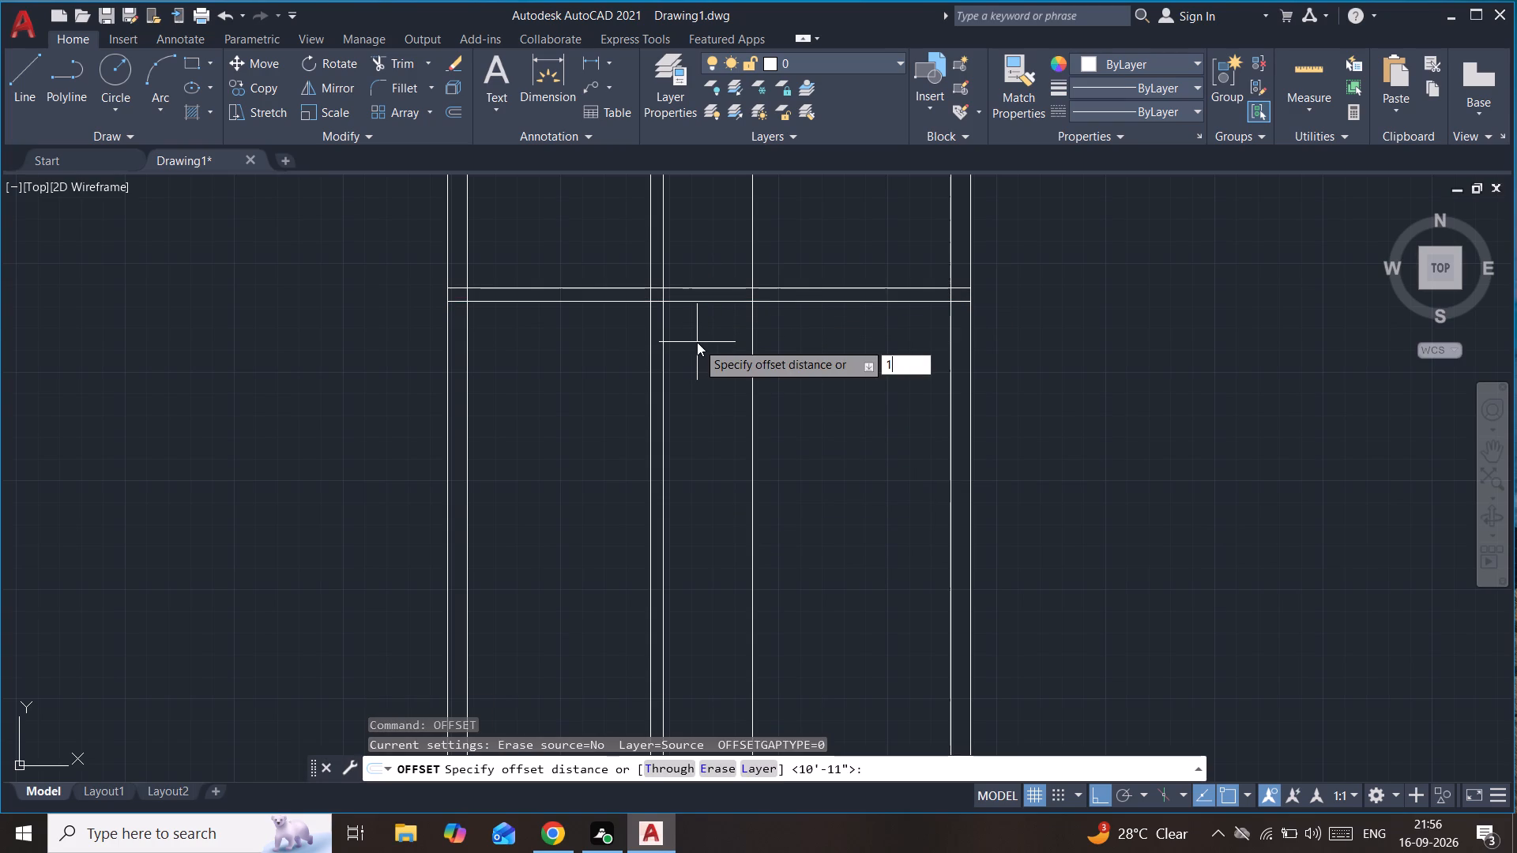
{"action": "type", "text": "5'"}
{"action": "type", "text": "9\""}
{"action": "key", "text": "Return"}
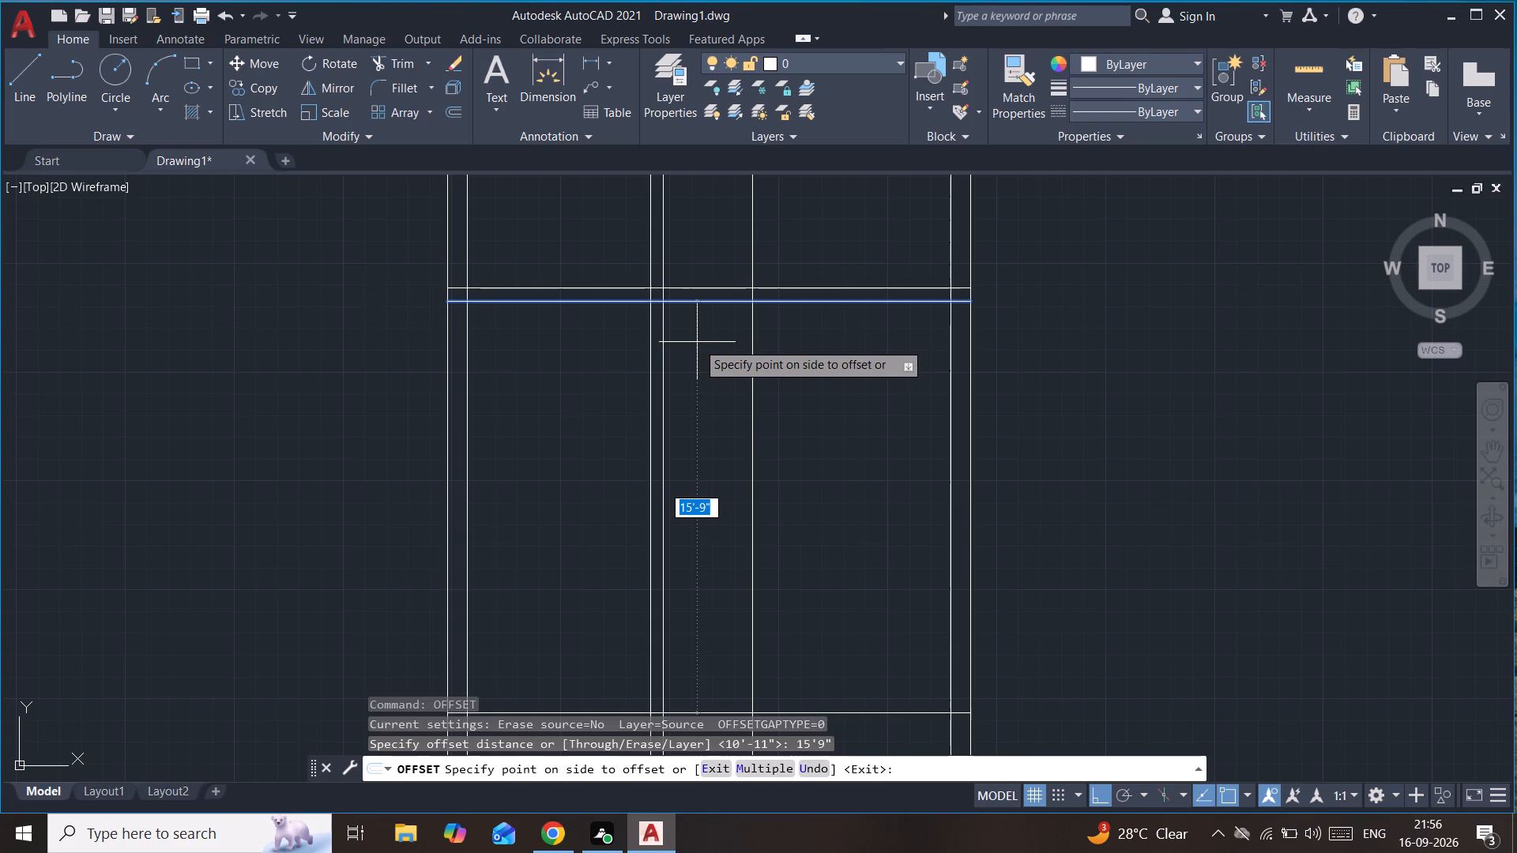
{"action": "scroll", "coordinate": [697, 342], "scroll_direction": "down", "scroll_amount": 2}
{"action": "middle_click_drag", "start_coordinate": [698, 338], "coordinate": [694, 188]}
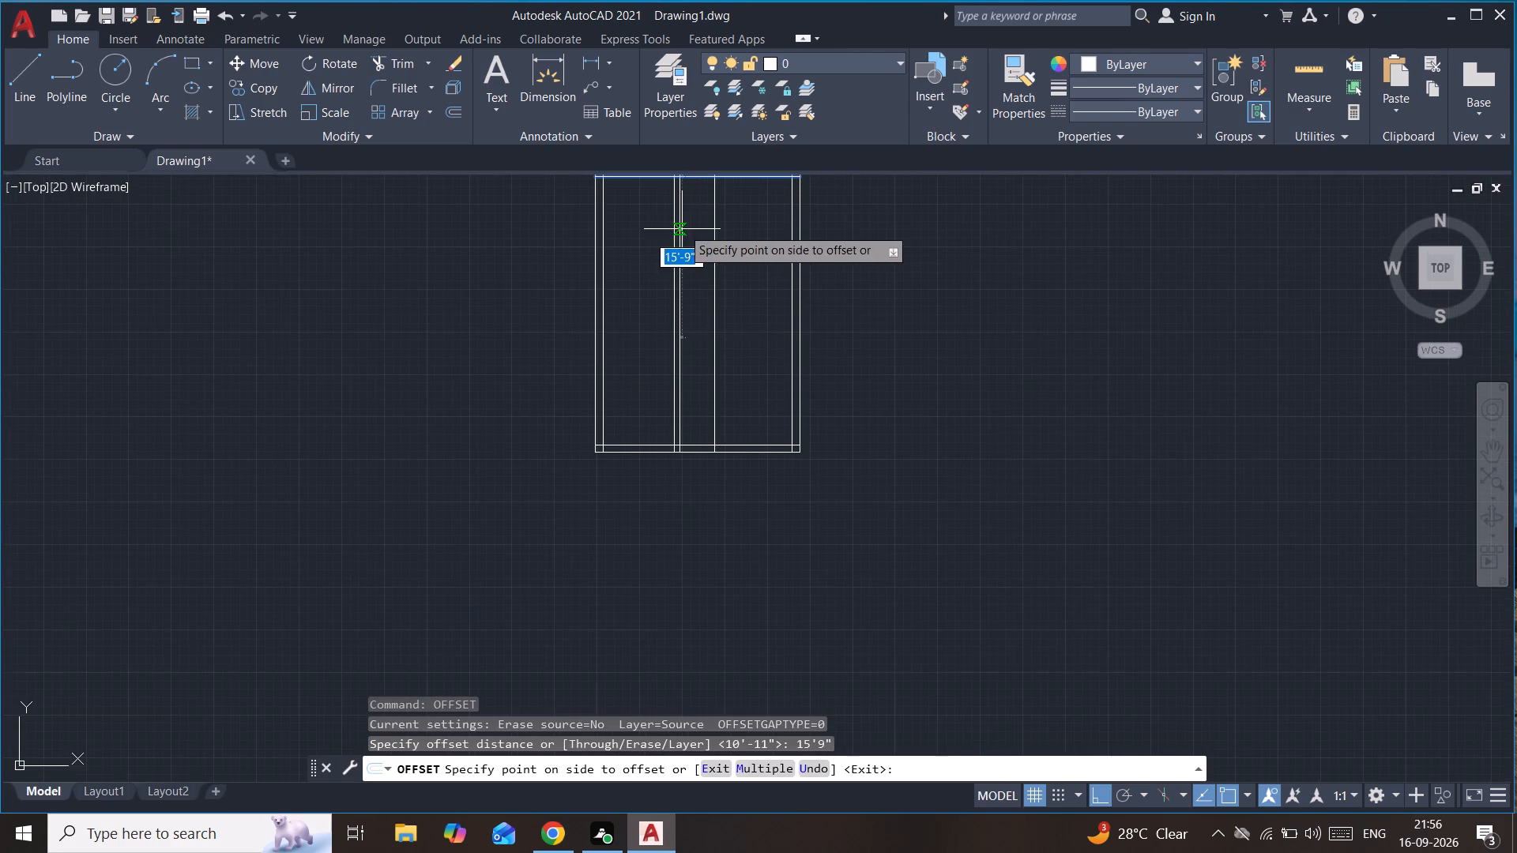
{"action": "left_click", "coordinate": [679, 240]}
{"action": "scroll", "coordinate": [679, 240], "scroll_direction": "up", "scroll_amount": 2}
{"action": "key", "text": "Escape"}
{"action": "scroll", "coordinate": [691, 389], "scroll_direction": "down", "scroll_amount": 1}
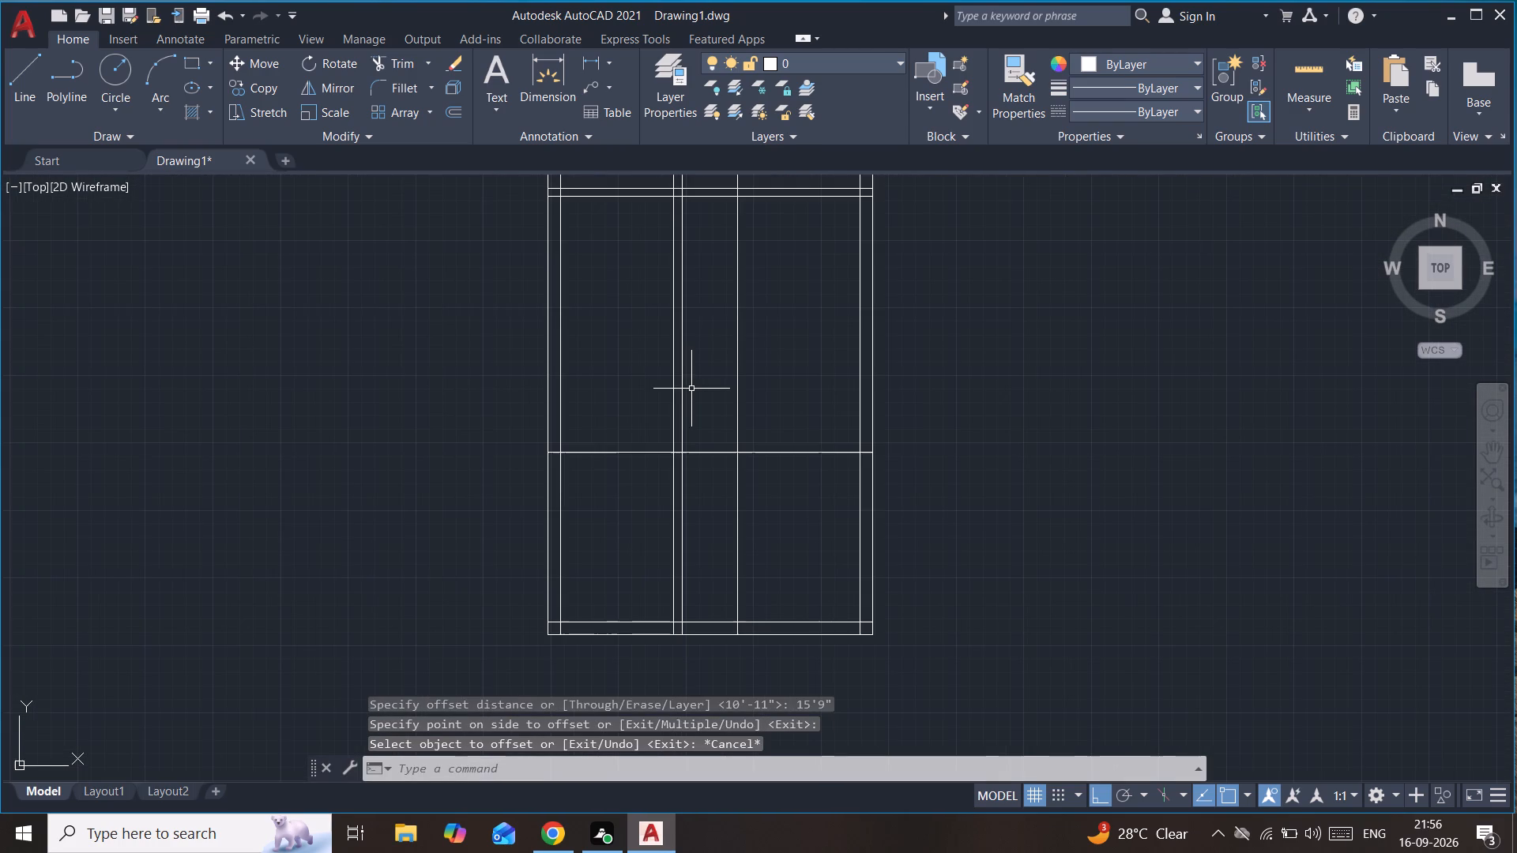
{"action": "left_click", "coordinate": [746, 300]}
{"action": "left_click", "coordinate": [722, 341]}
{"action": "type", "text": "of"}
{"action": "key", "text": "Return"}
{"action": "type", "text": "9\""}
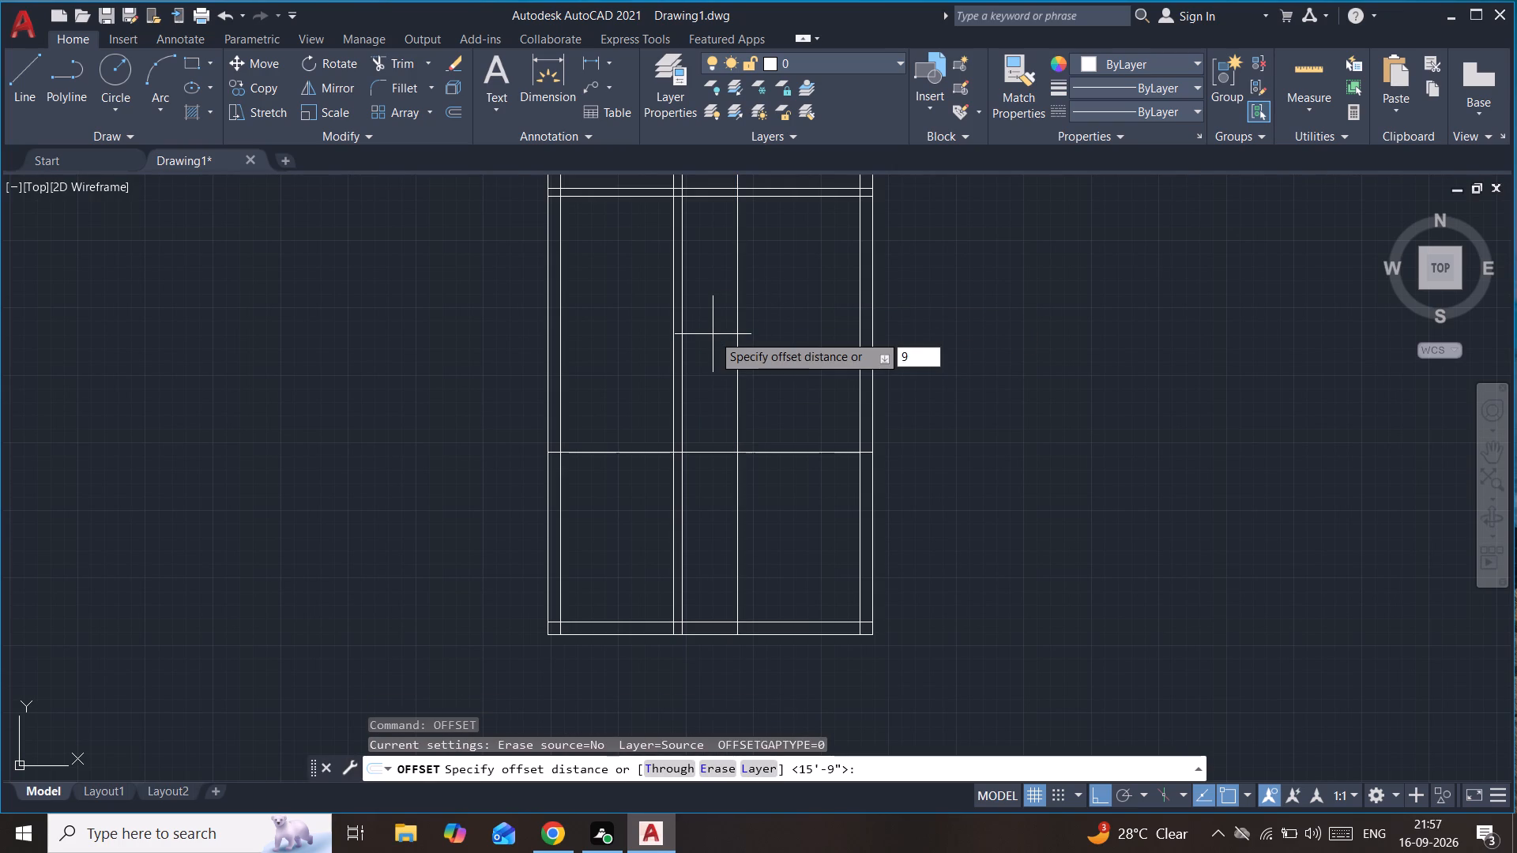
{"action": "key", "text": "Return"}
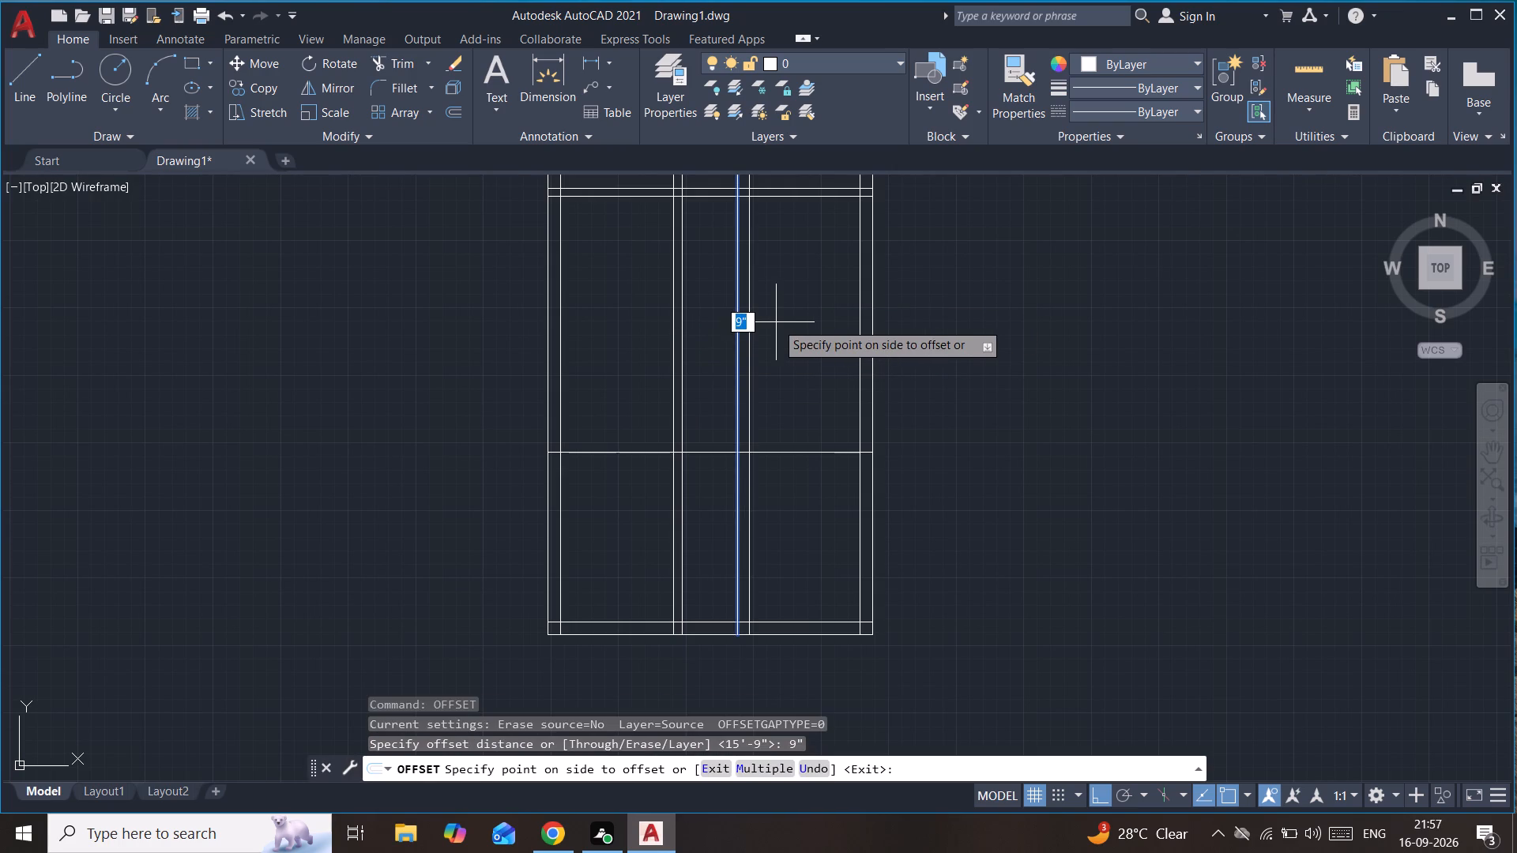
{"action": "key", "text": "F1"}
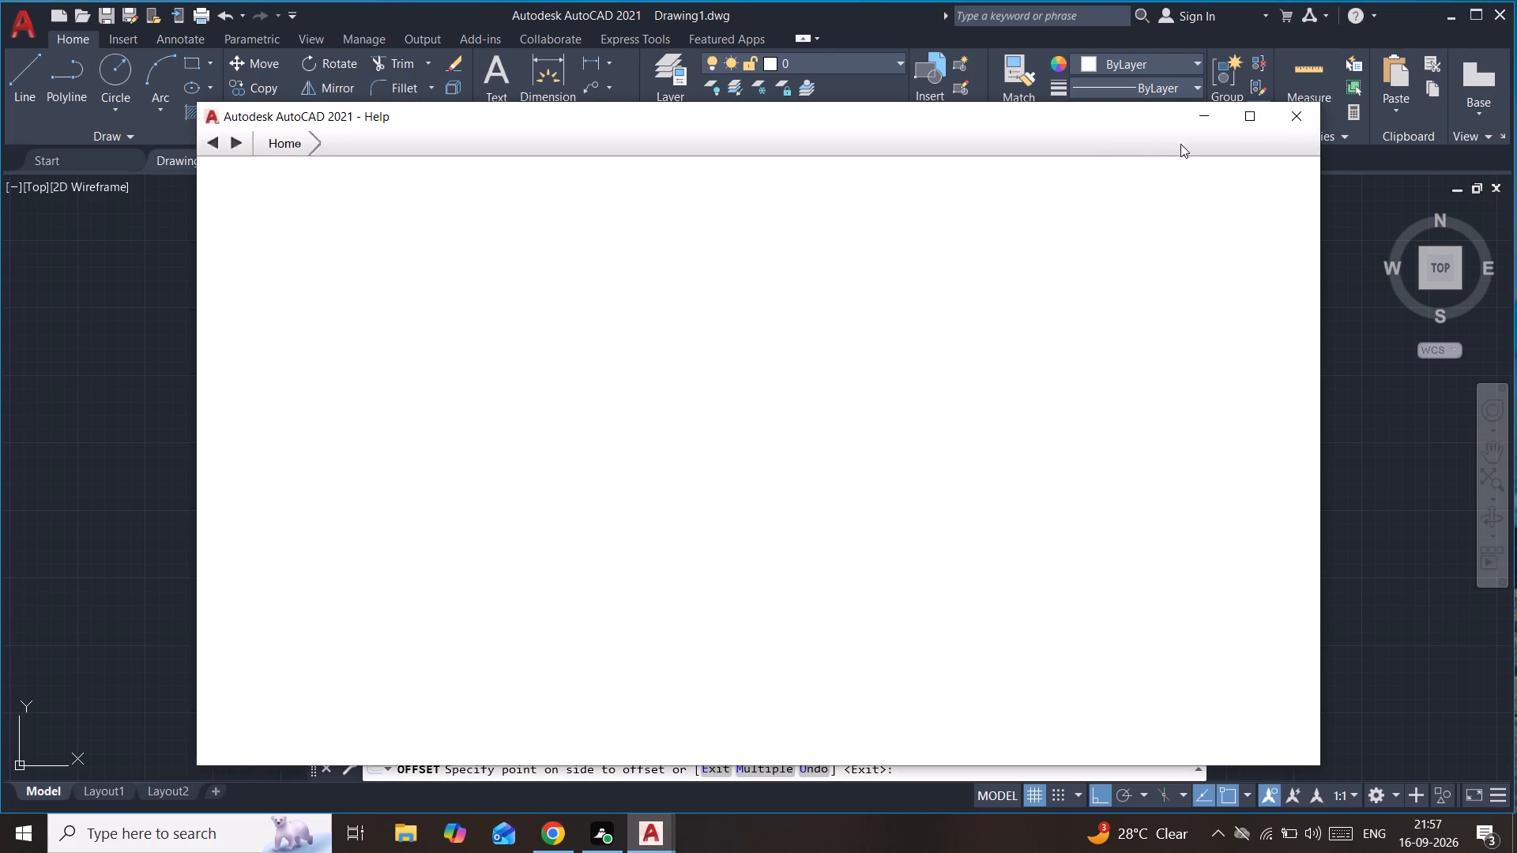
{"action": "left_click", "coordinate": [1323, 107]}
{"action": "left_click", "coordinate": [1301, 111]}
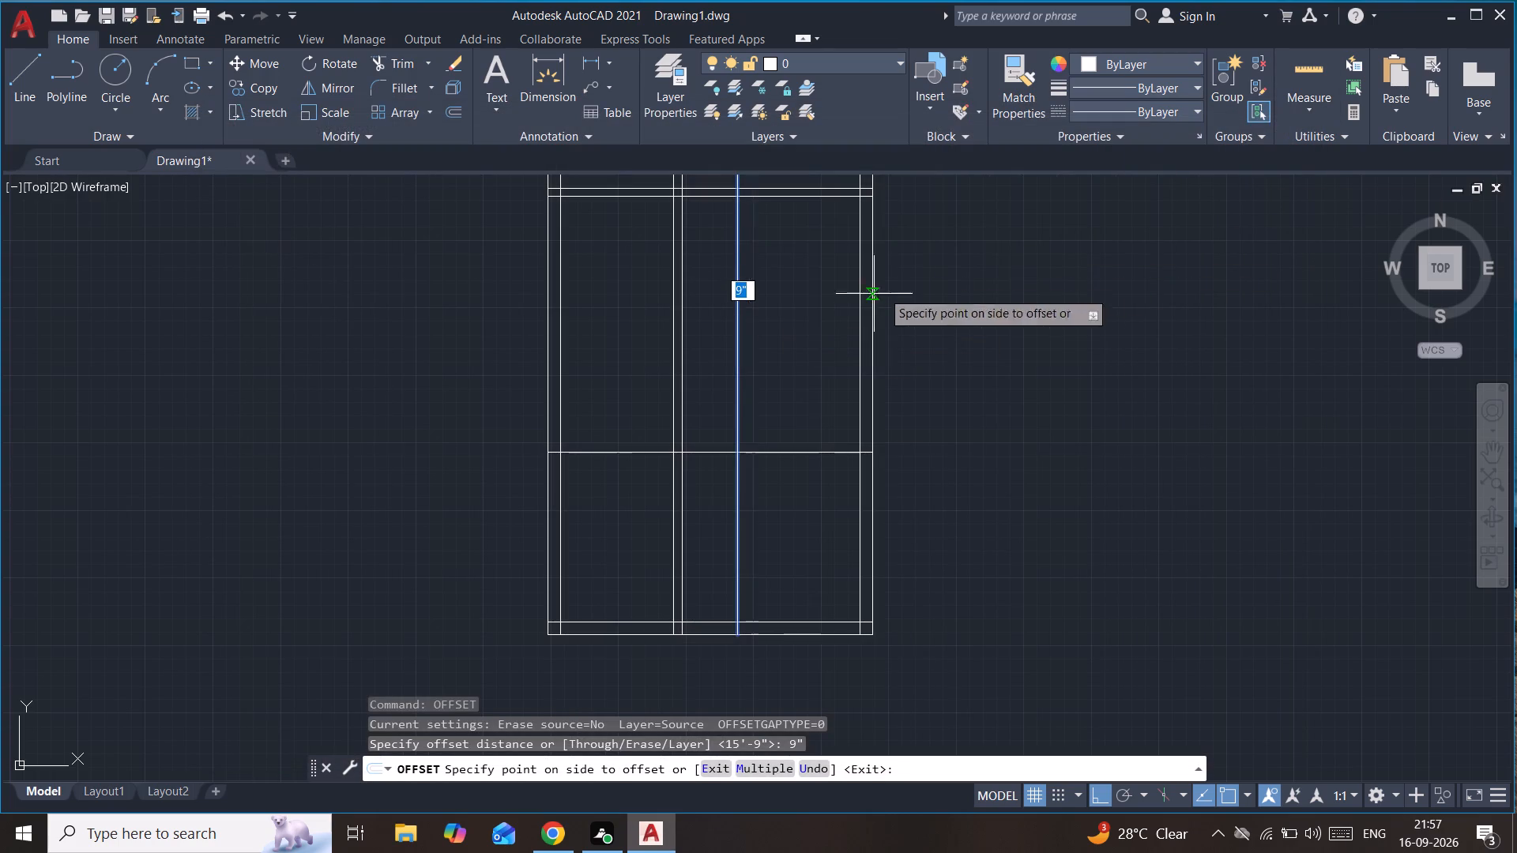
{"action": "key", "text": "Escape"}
Offset the north-south line that lies 10'11" from the west wall 6" east to form its partition wall.
{"action": "left_click", "coordinate": [777, 307]}
{"action": "left_click", "coordinate": [719, 355]}
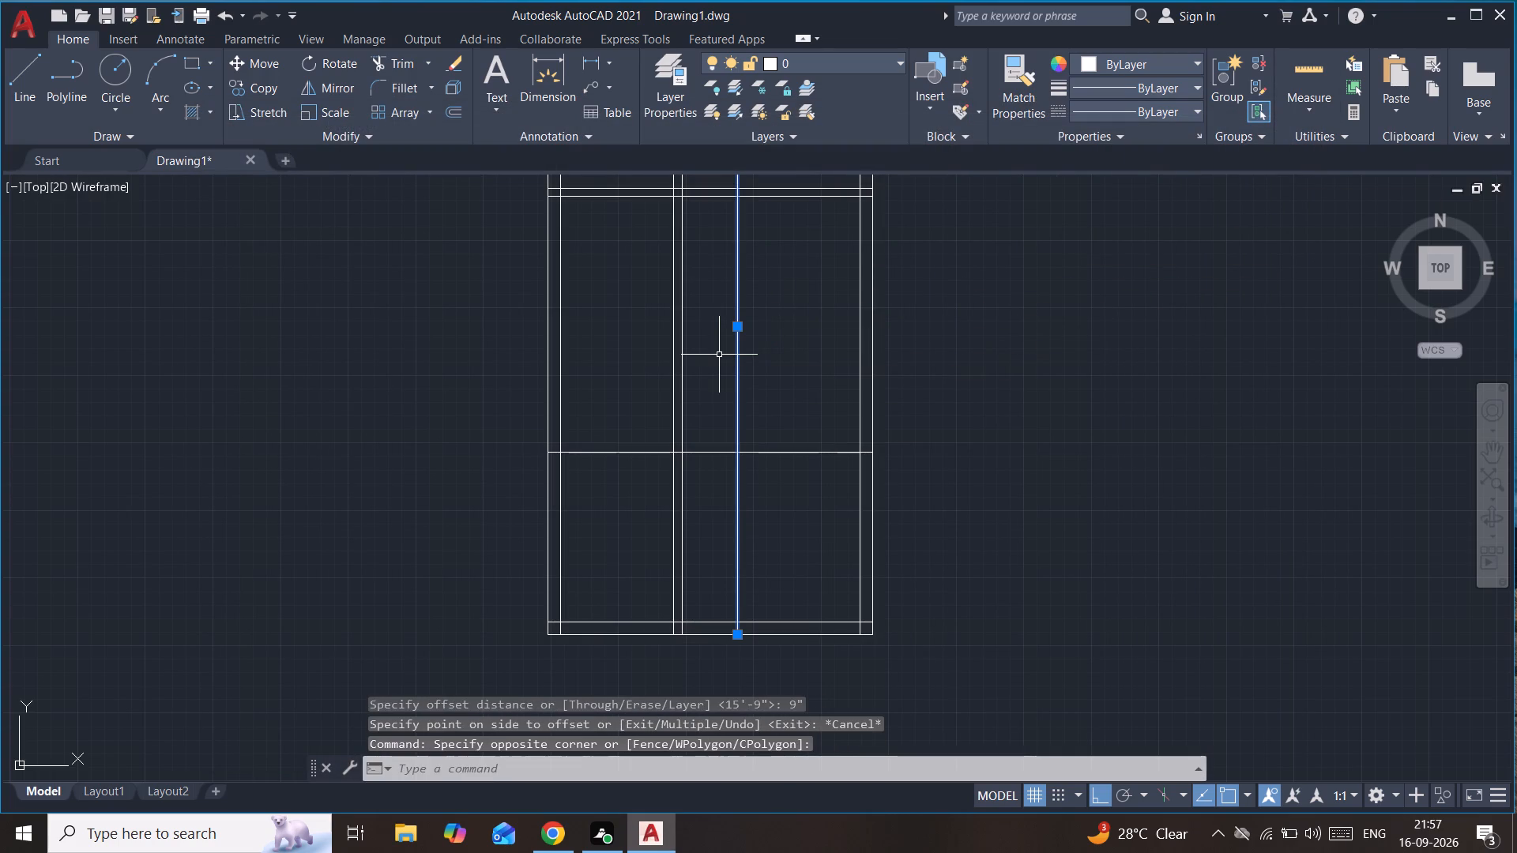
{"action": "type", "text": "of"}
{"action": "key", "text": "Return"}
{"action": "type", "text": "6\""}
{"action": "key", "text": "Return"}
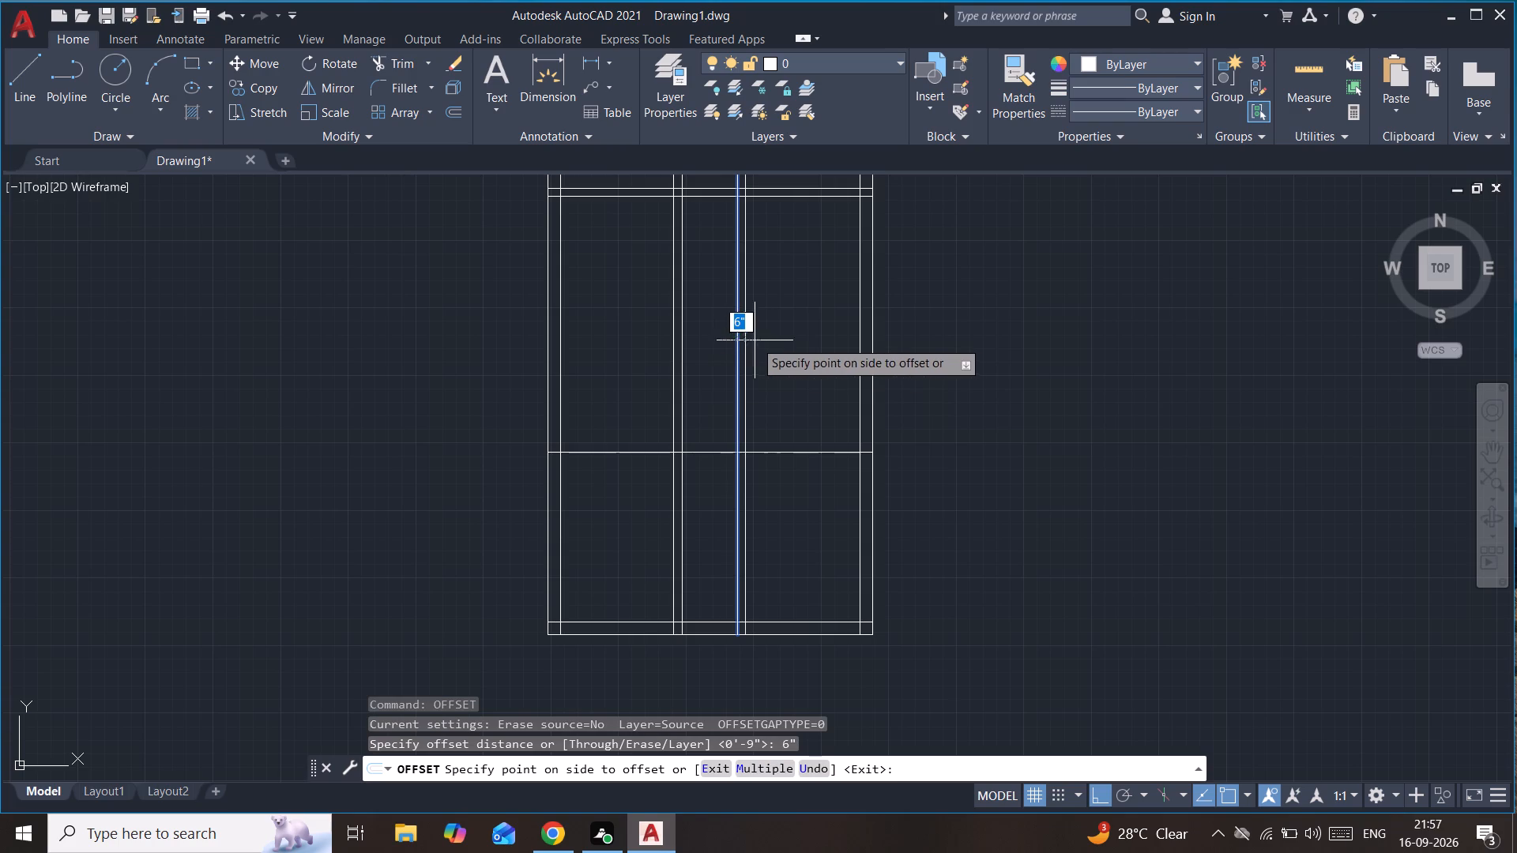
{"action": "left_click", "coordinate": [800, 352]}
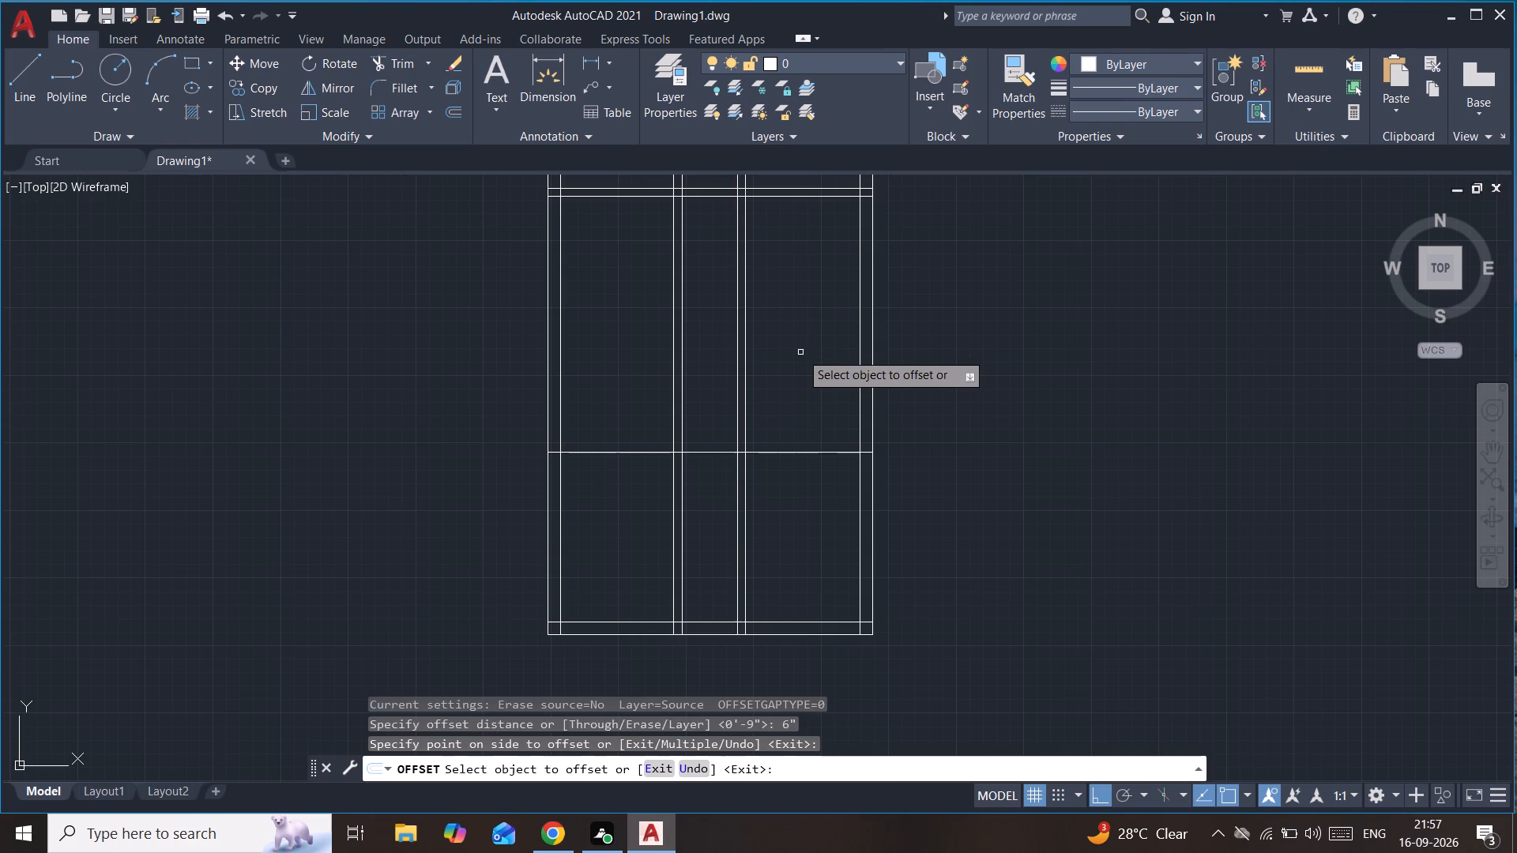
{"action": "key", "text": "Escape"}
Offset the east-west line between the middle and south rooms 6" south to form its wall thickness.
{"action": "scroll", "coordinate": [709, 444], "scroll_direction": "up", "scroll_amount": 1}
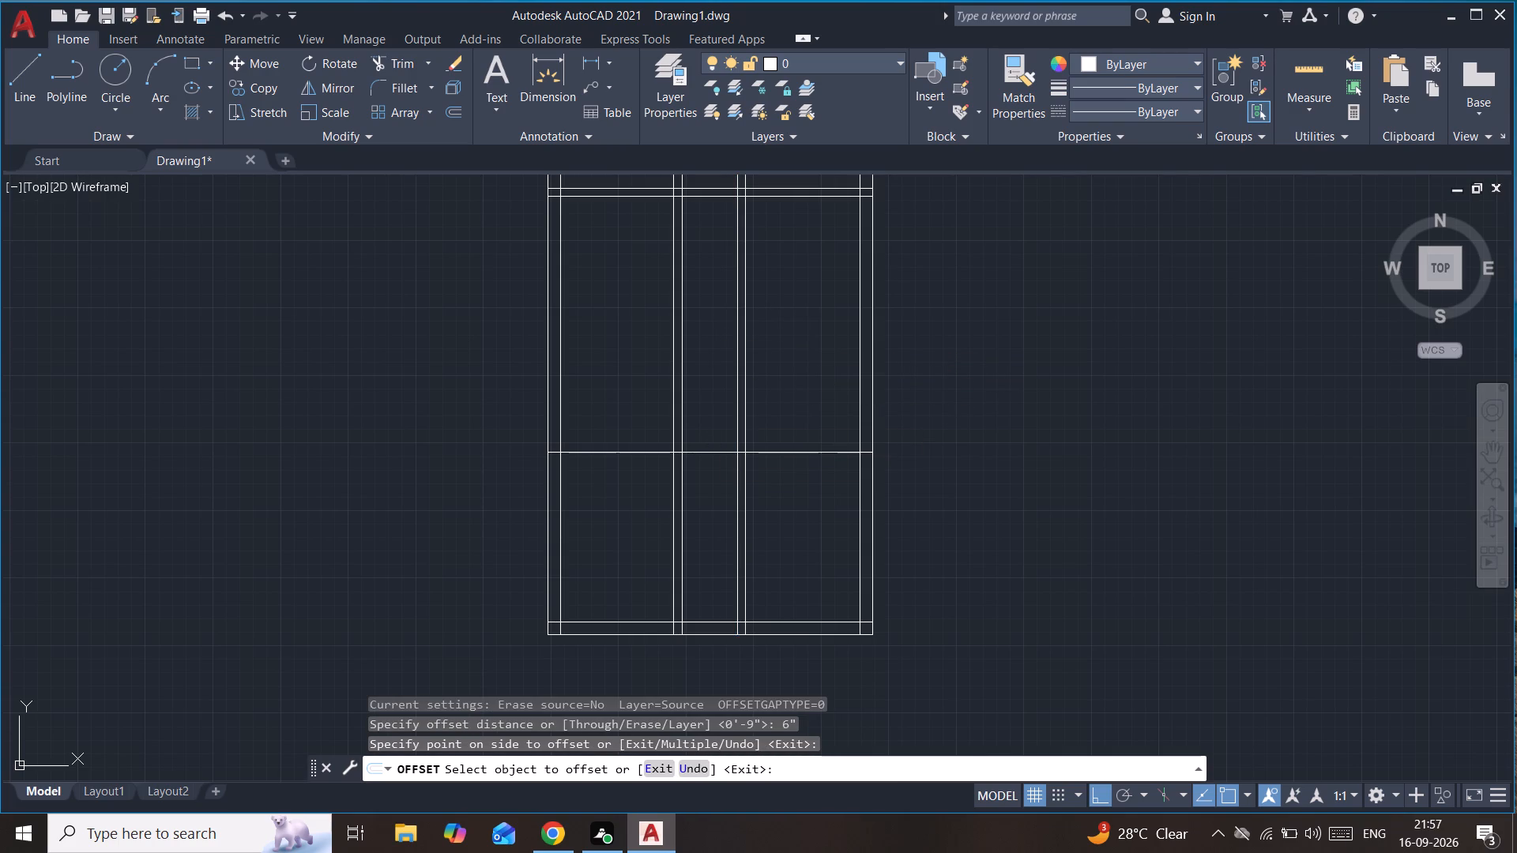
{"action": "left_click", "coordinate": [864, 436]}
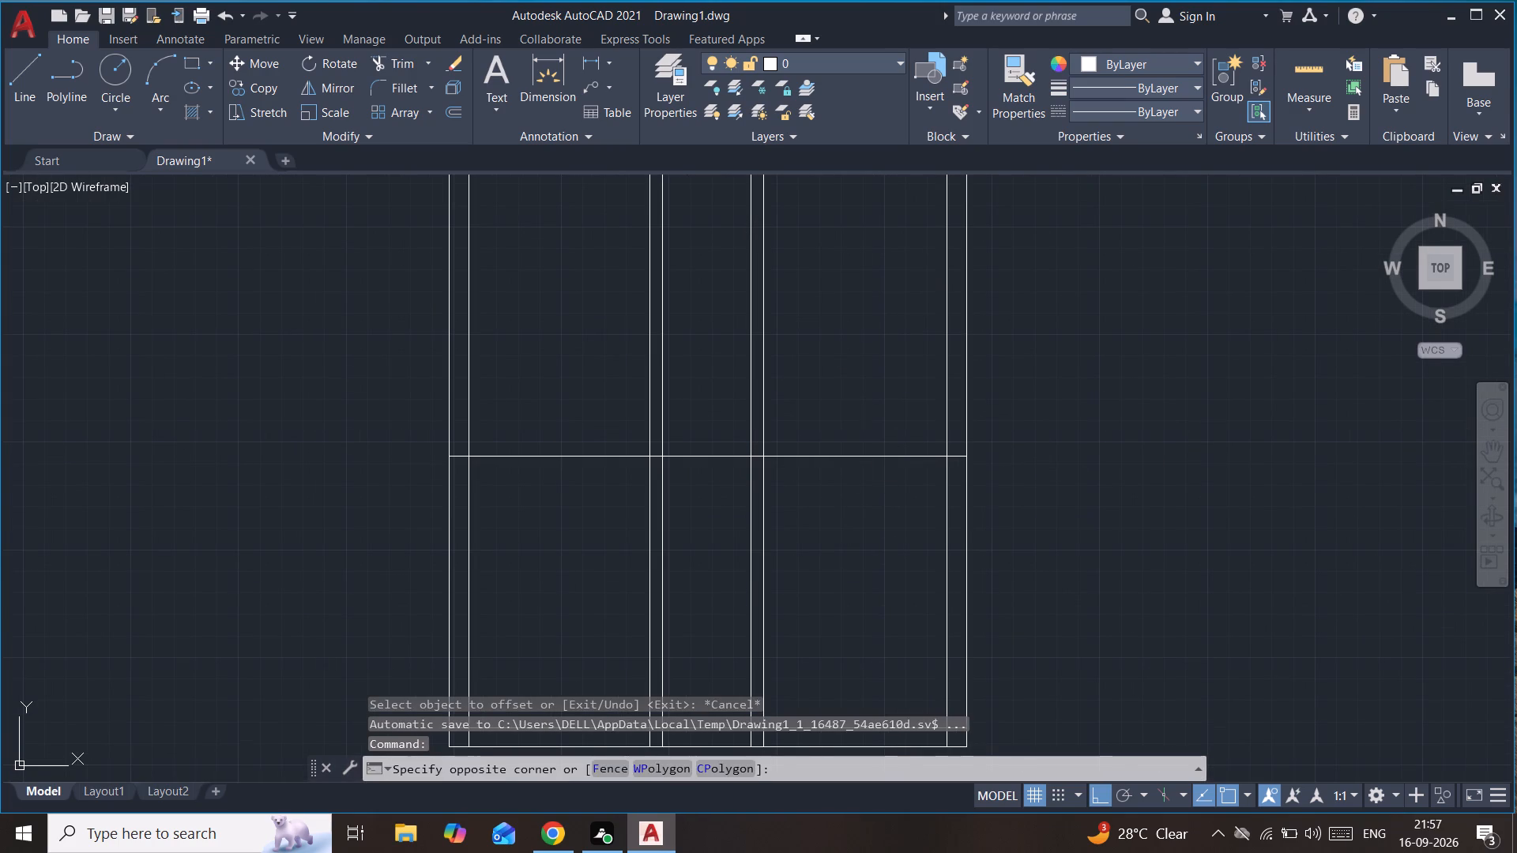
{"action": "left_click", "coordinate": [822, 494]}
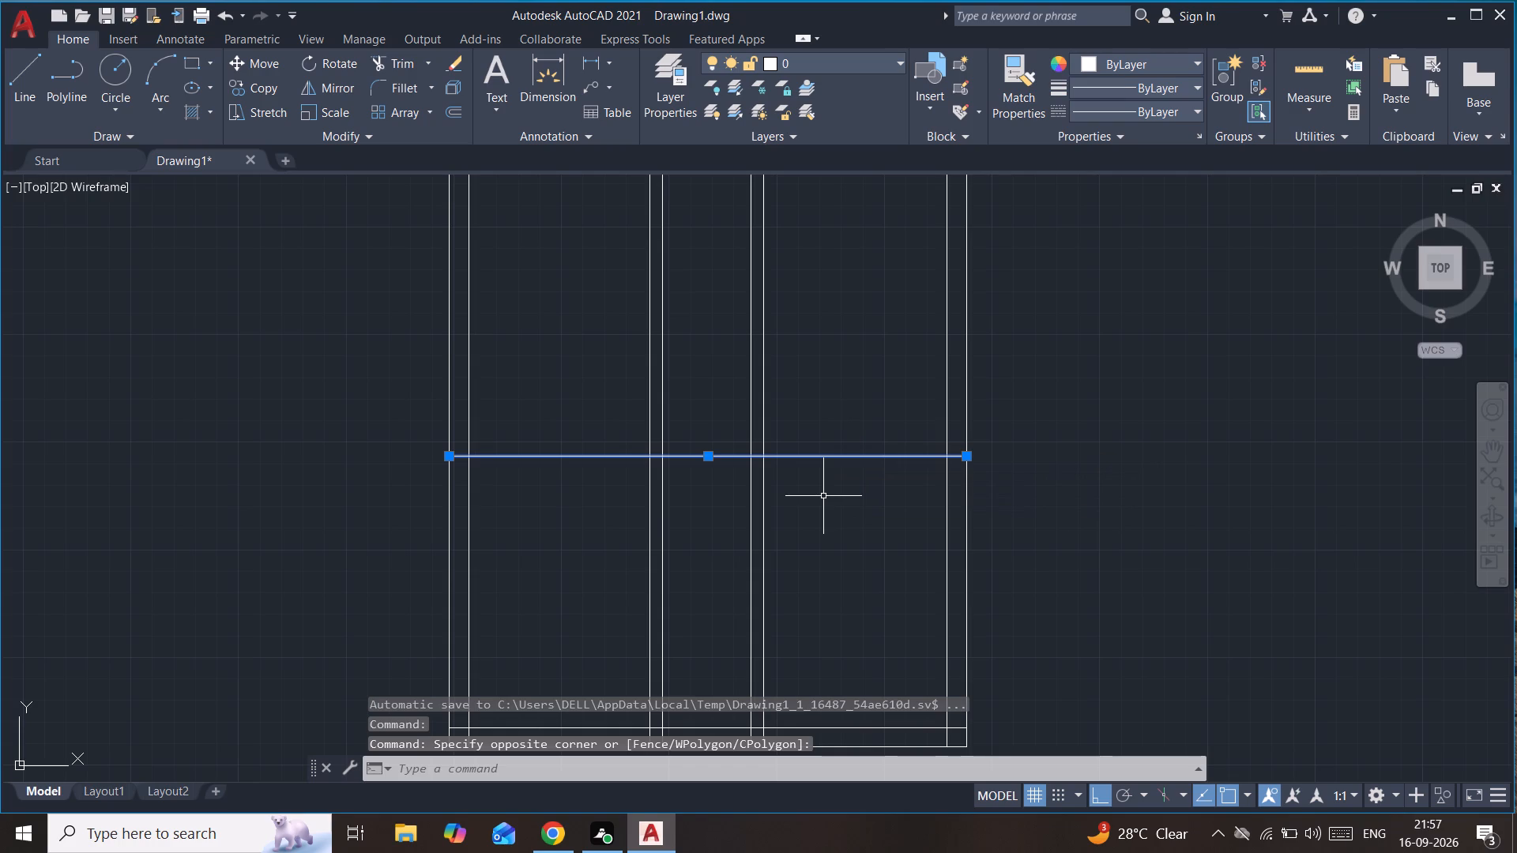
{"action": "type", "text": "of"}
{"action": "key", "text": "Return"}
{"action": "type", "text": "6\""}
{"action": "key", "text": "Return"}
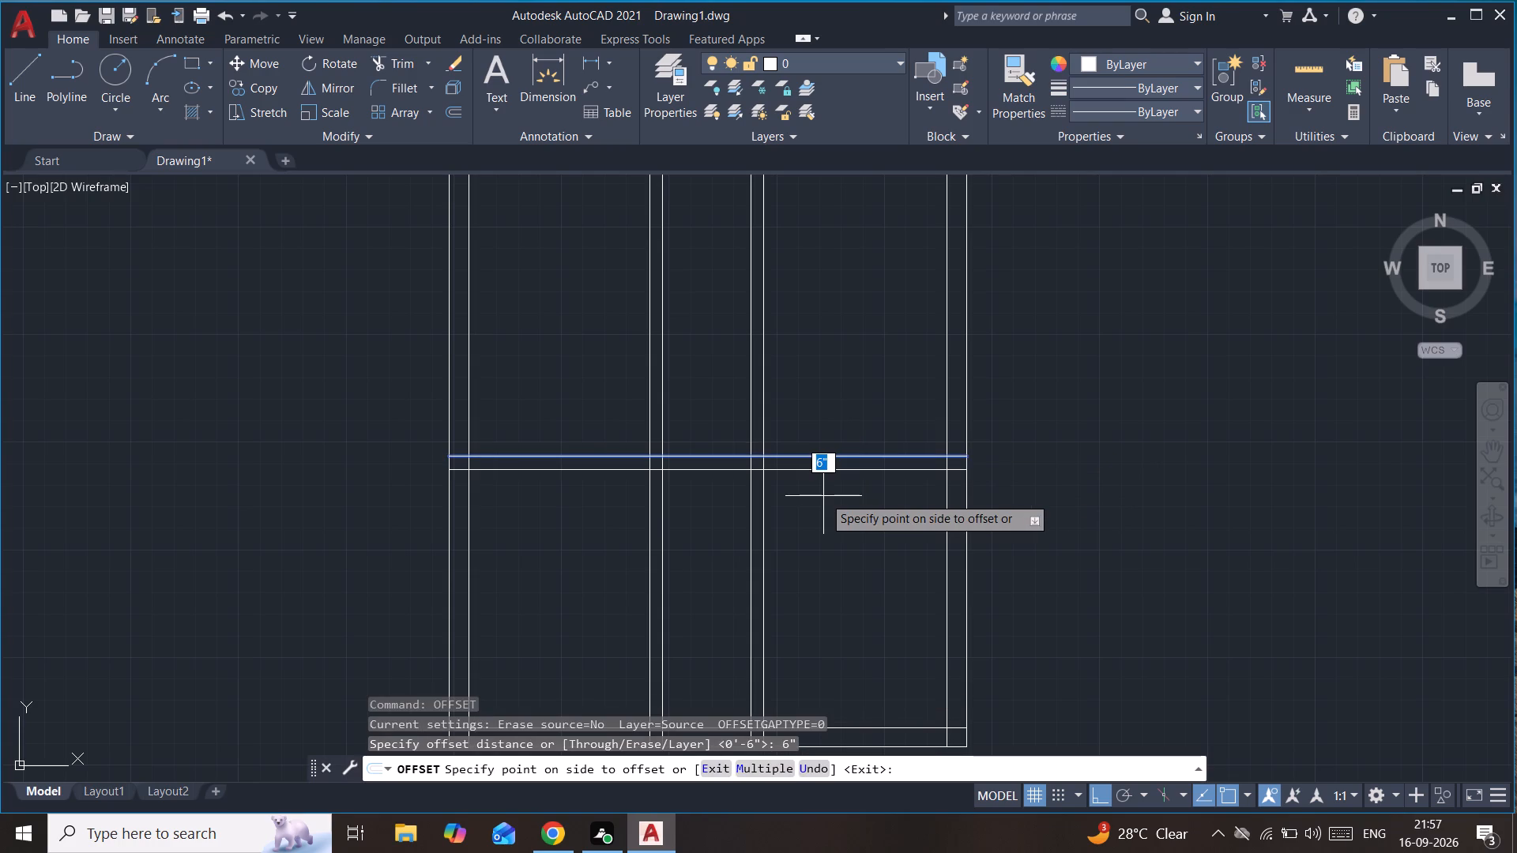
{"action": "key", "text": "Escape"}
Trim the western north-south partition lines north of the lower east-west wall and the eastern partition lines south of it.
{"action": "middle_click_drag", "start_coordinate": [824, 496], "coordinate": [844, 490]}
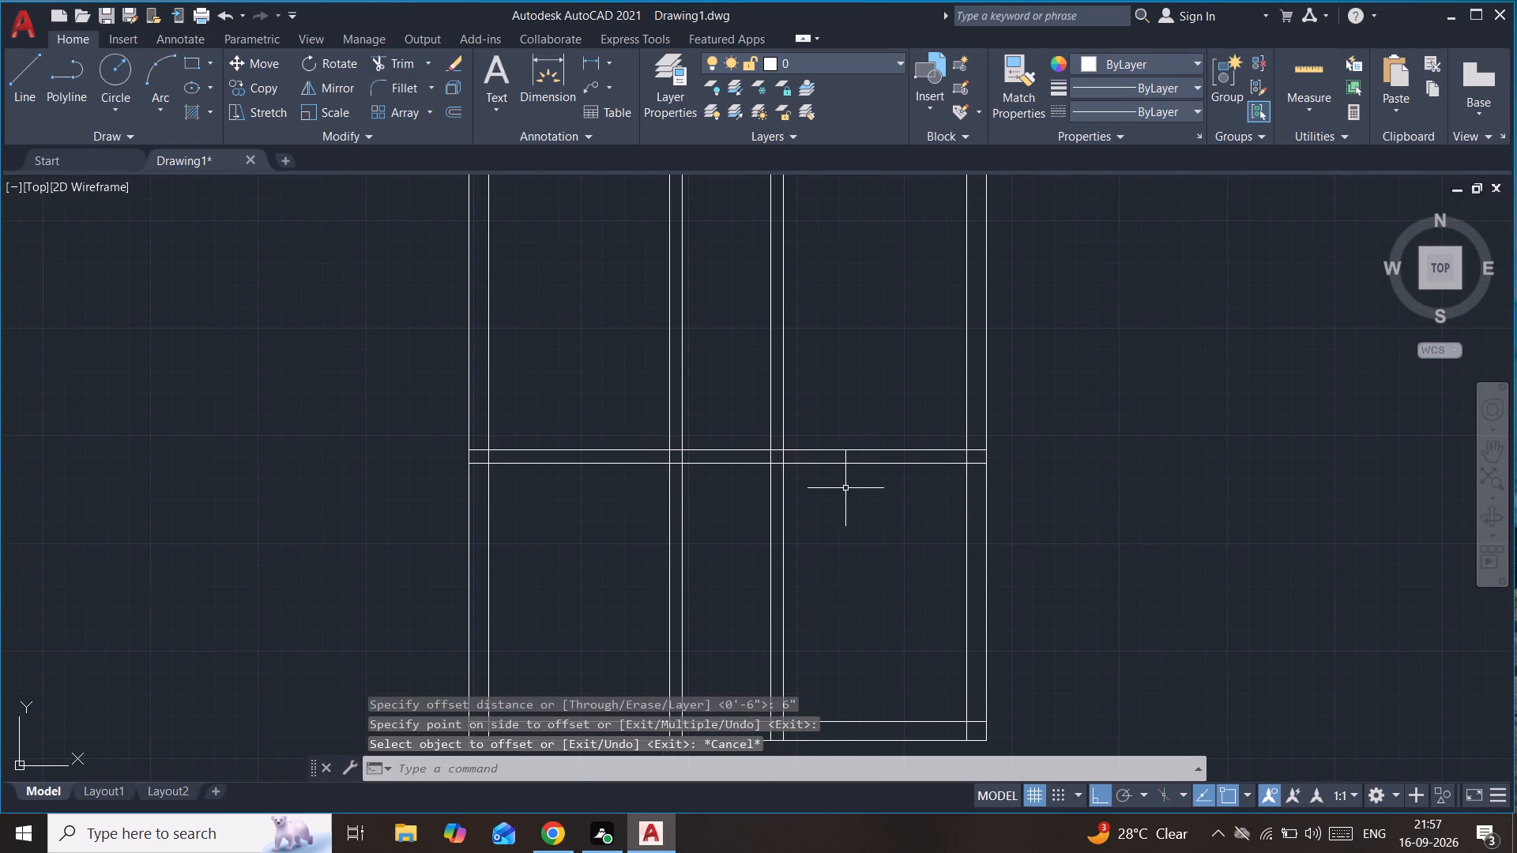
{"action": "type", "text": "tr"}
{"action": "key", "text": "Return"}
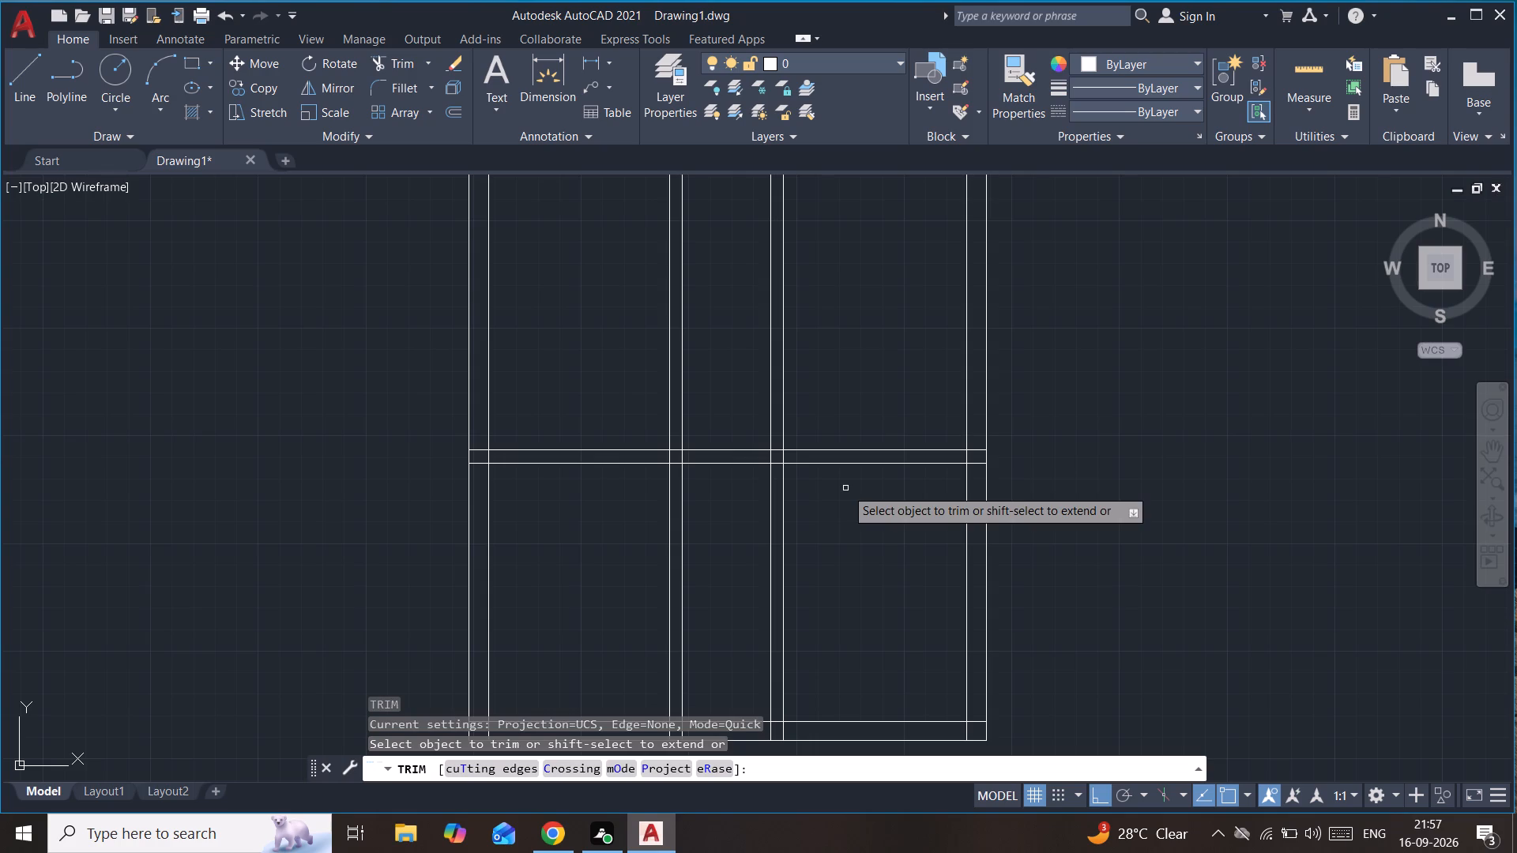
{"action": "left_click_drag", "start_coordinate": [716, 344], "coordinate": [625, 374]}
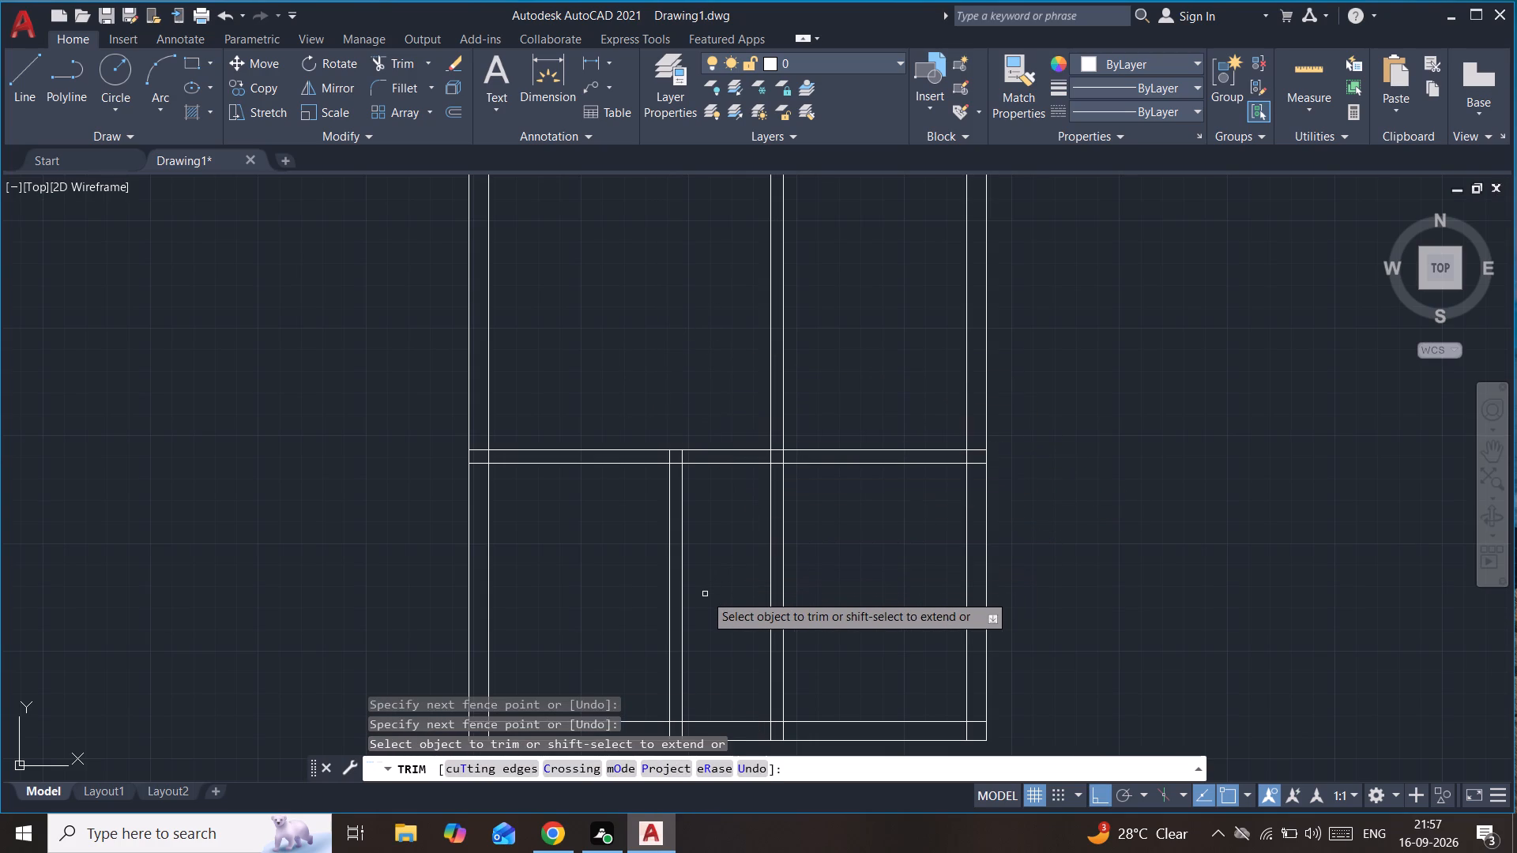
{"action": "left_click_drag", "start_coordinate": [838, 517], "coordinate": [747, 626]}
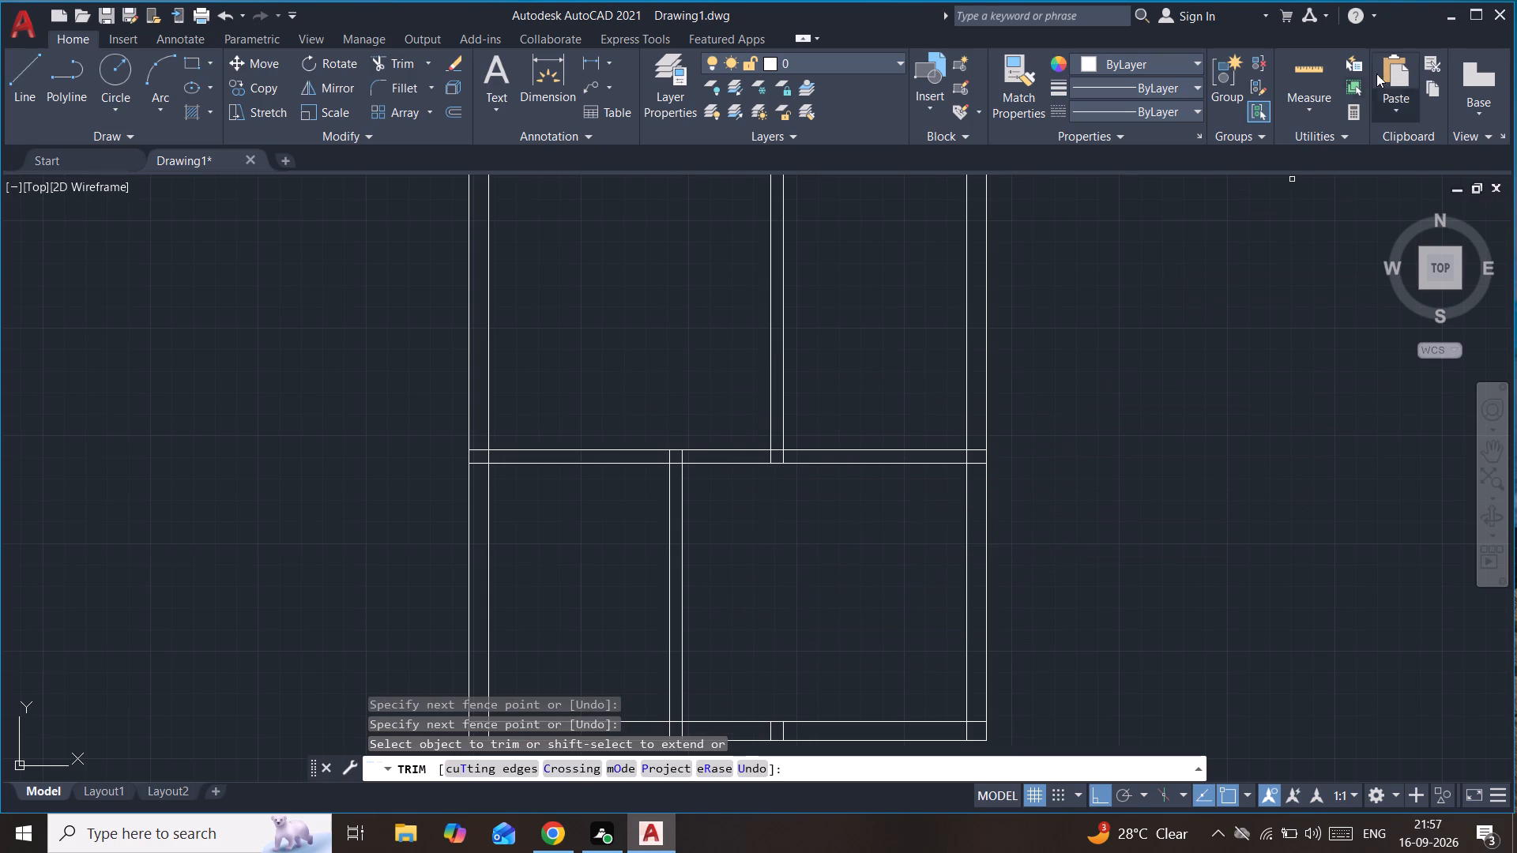
Measure the width and depth of the southwest room and the room north of it with the quick measure tool.
{"action": "left_click", "coordinate": [1328, 78]}
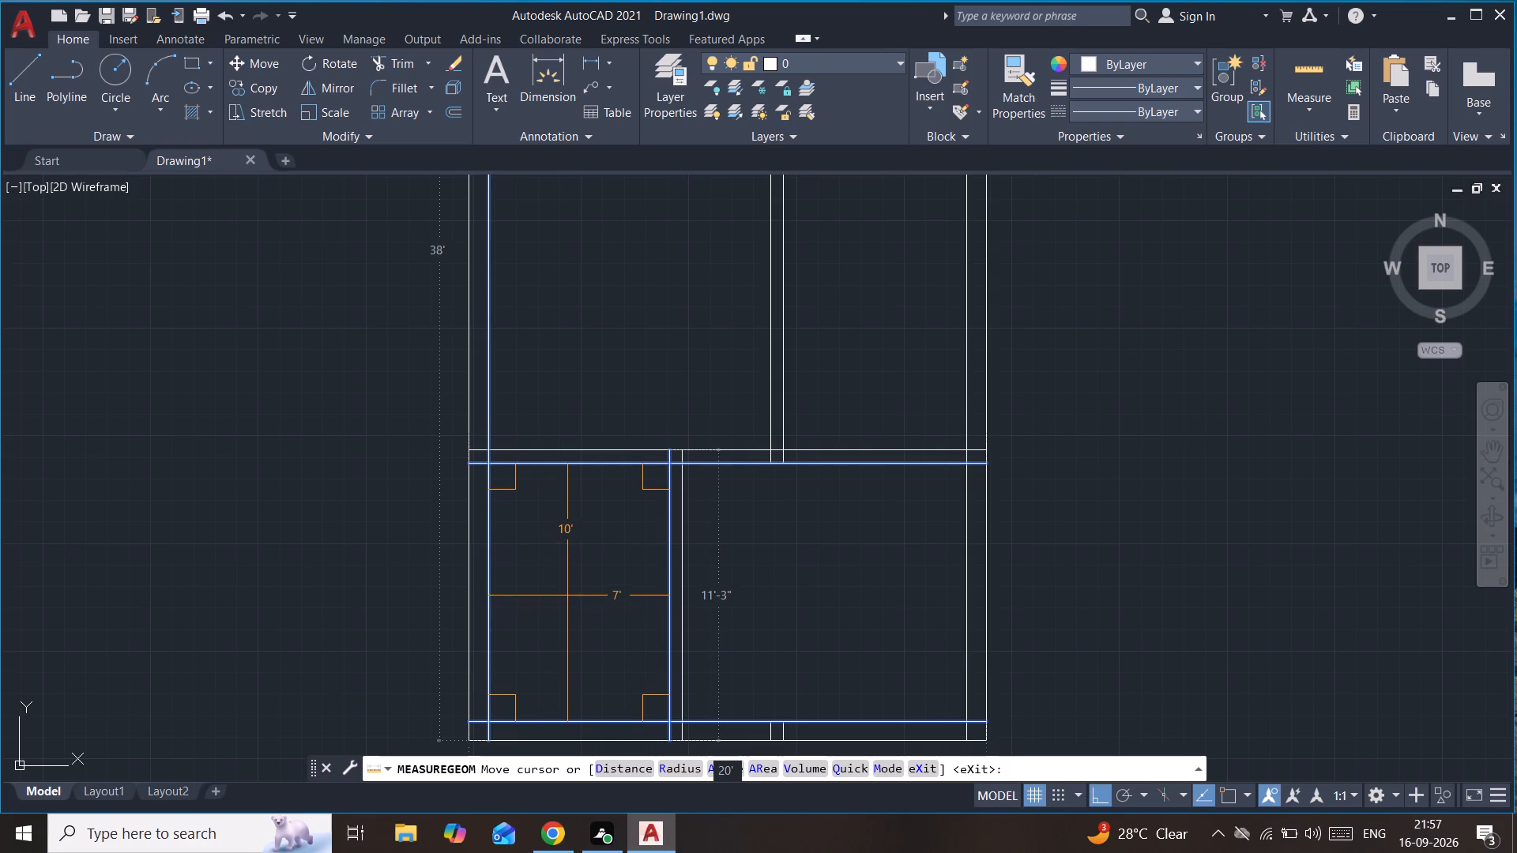
{"action": "middle_click_drag", "start_coordinate": [672, 367], "coordinate": [673, 659]}
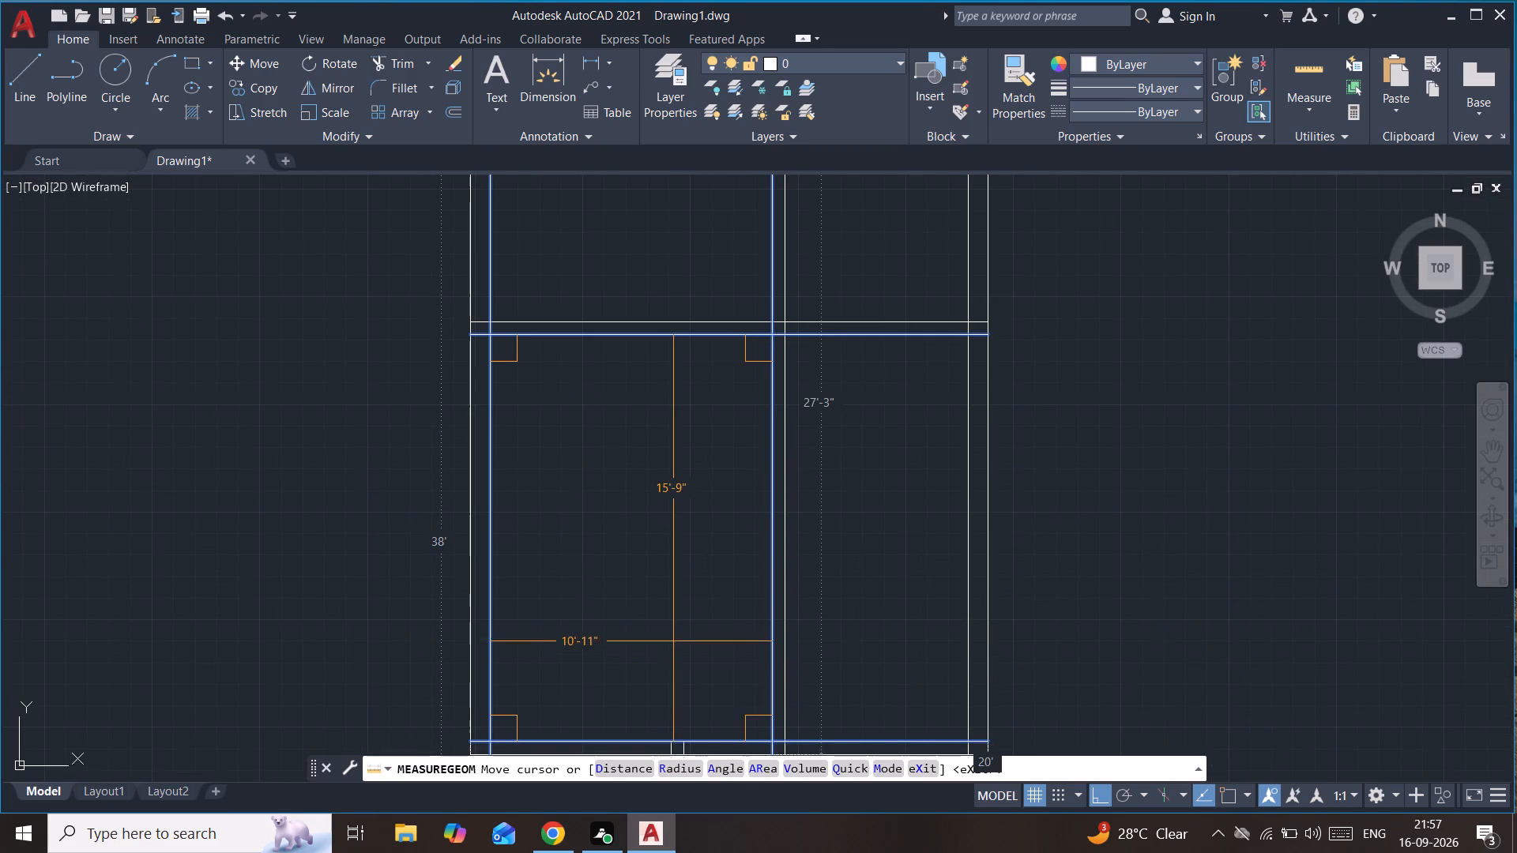
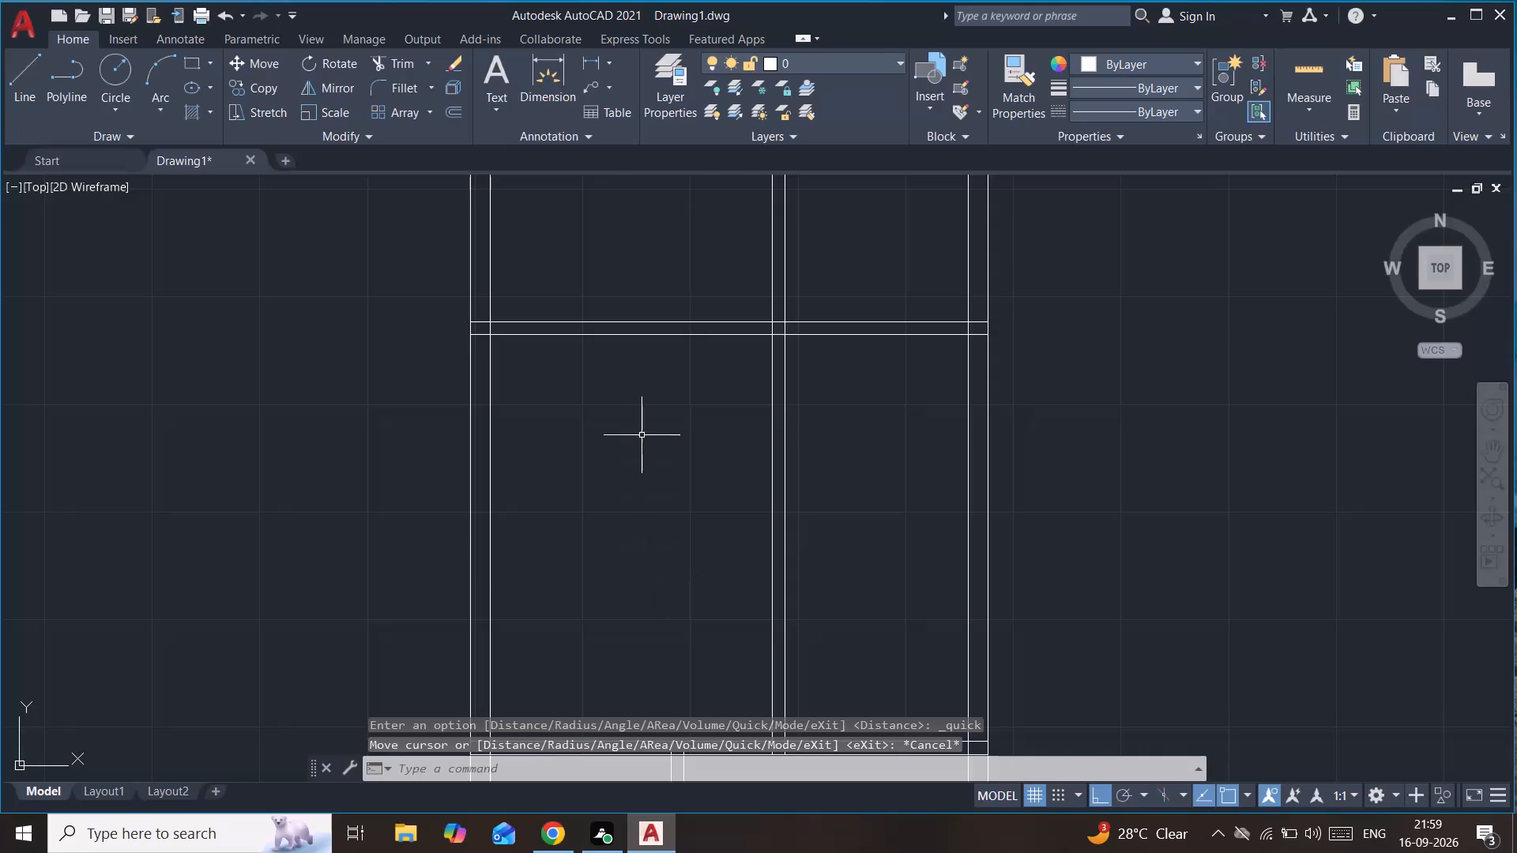
Open the recent drawing Autocad Blocks.dwg, dismissing its missing font and reference file prompts.
{"action": "scroll", "coordinate": [642, 421], "scroll_direction": "down", "scroll_amount": 3}
{"action": "middle_click_drag", "start_coordinate": [642, 421], "coordinate": [638, 463]}
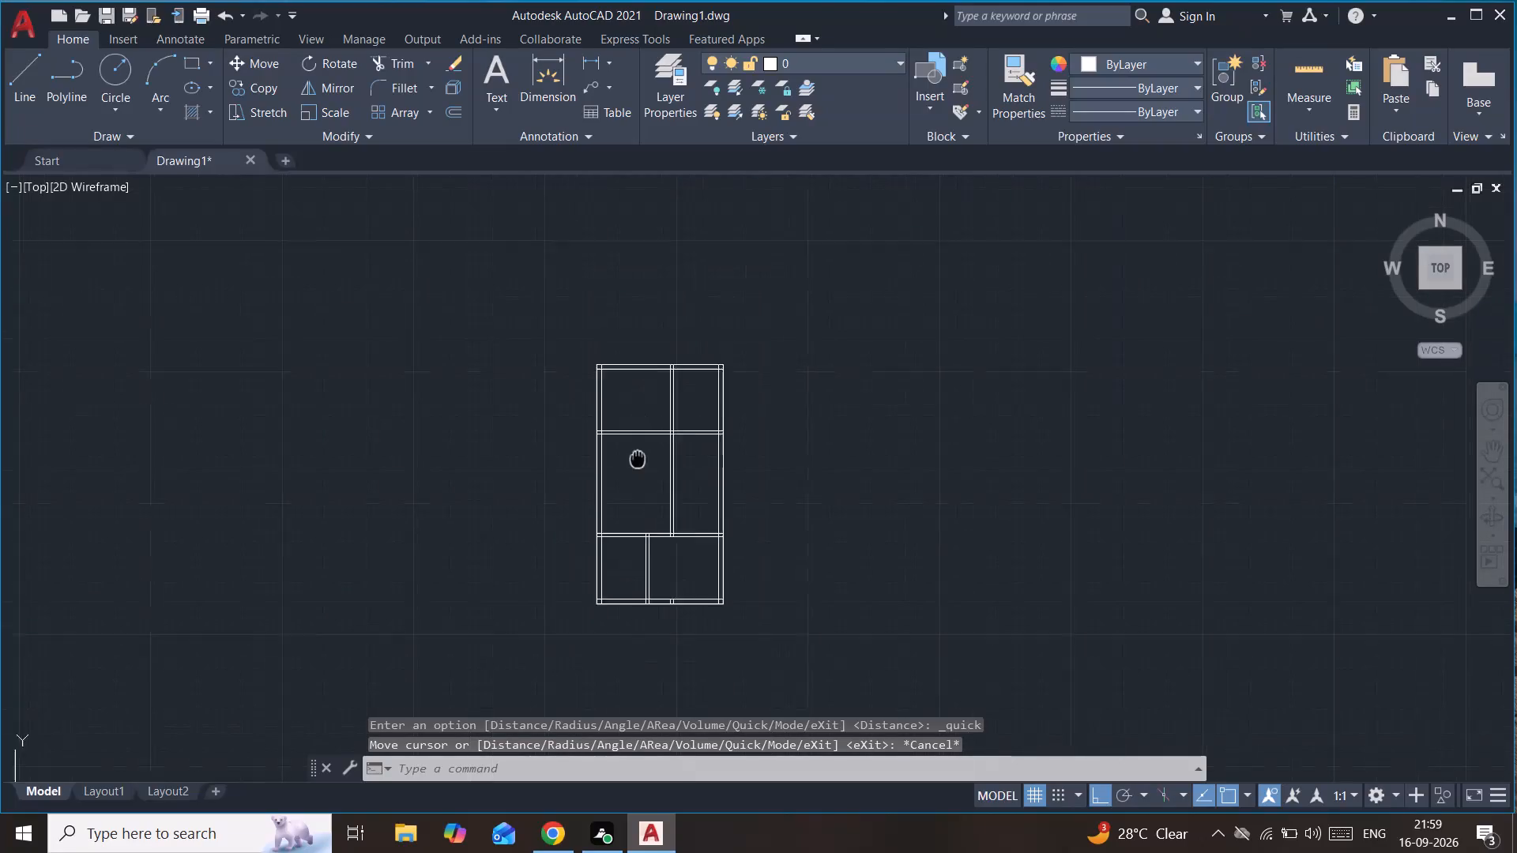
{"action": "middle_click_drag", "start_coordinate": [638, 463], "coordinate": [639, 474]}
{"action": "scroll", "coordinate": [642, 429], "scroll_direction": "up", "scroll_amount": 3}
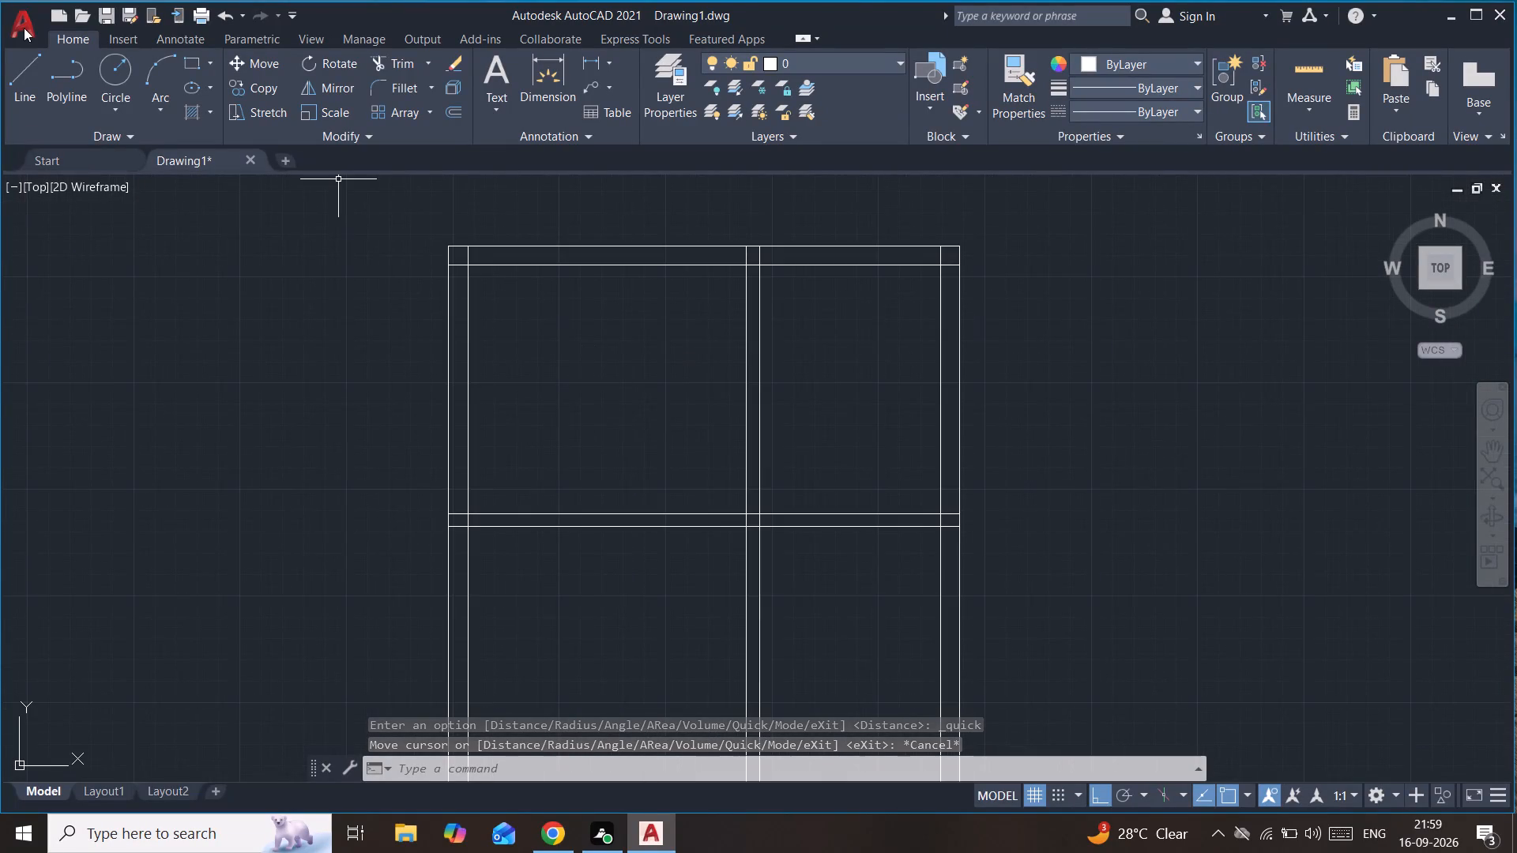
{"action": "left_click", "coordinate": [20, 35]}
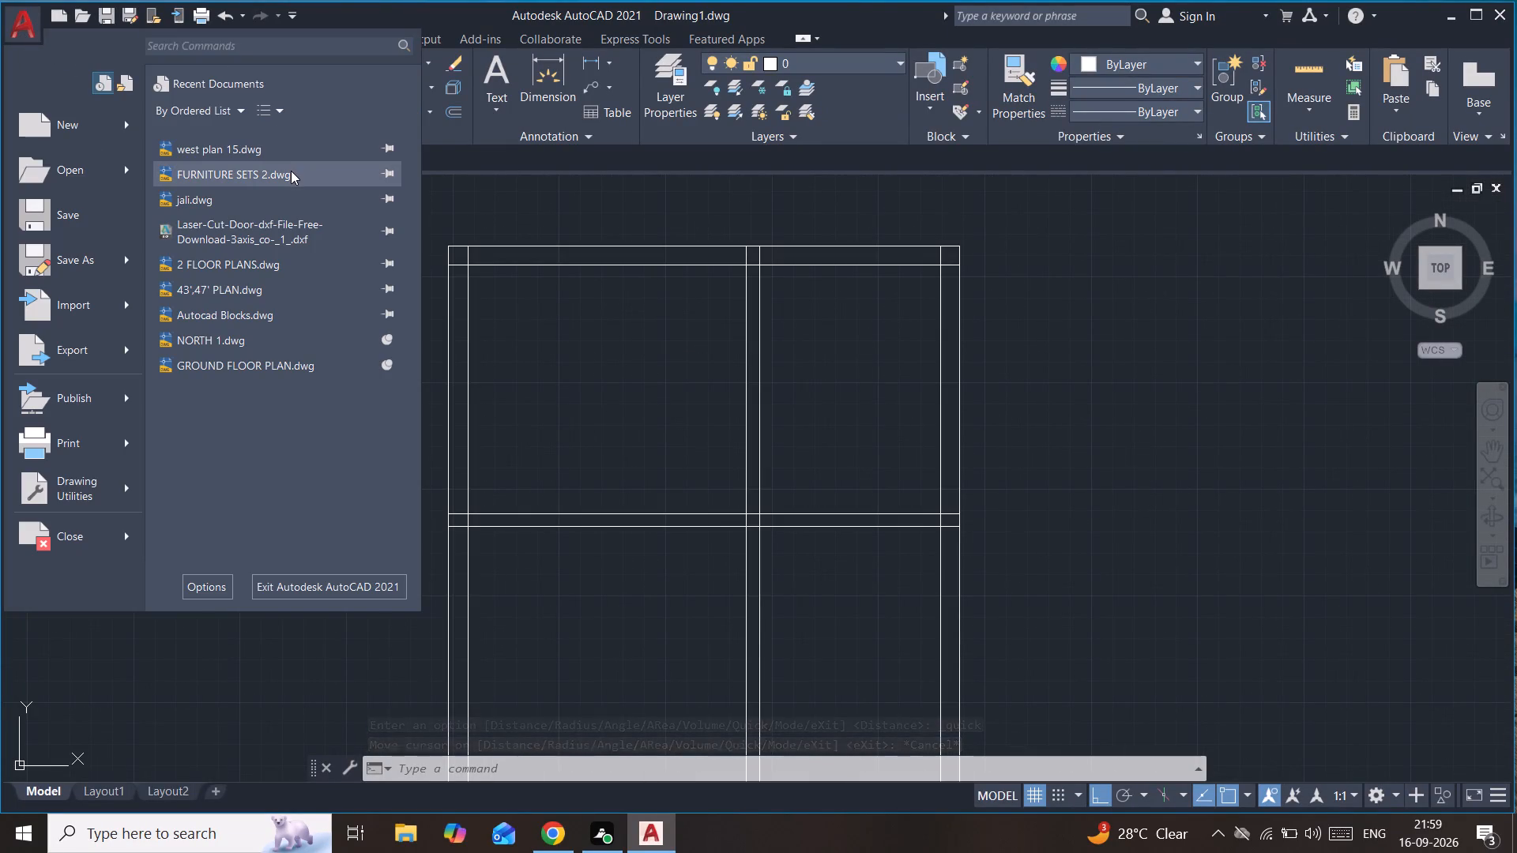
{"action": "left_click", "coordinate": [300, 318]}
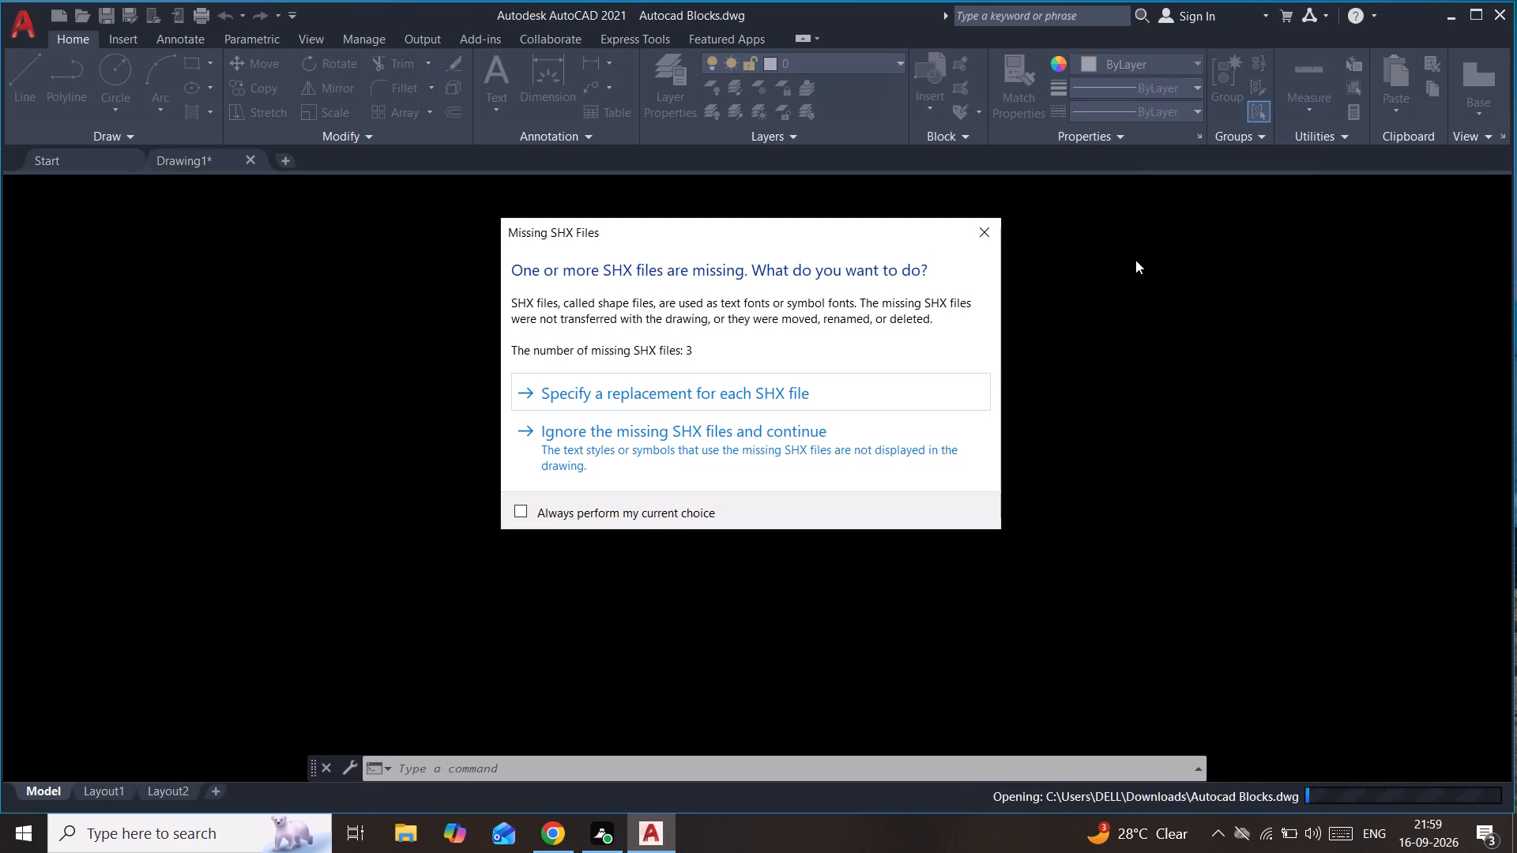
{"action": "left_click", "coordinate": [989, 231]}
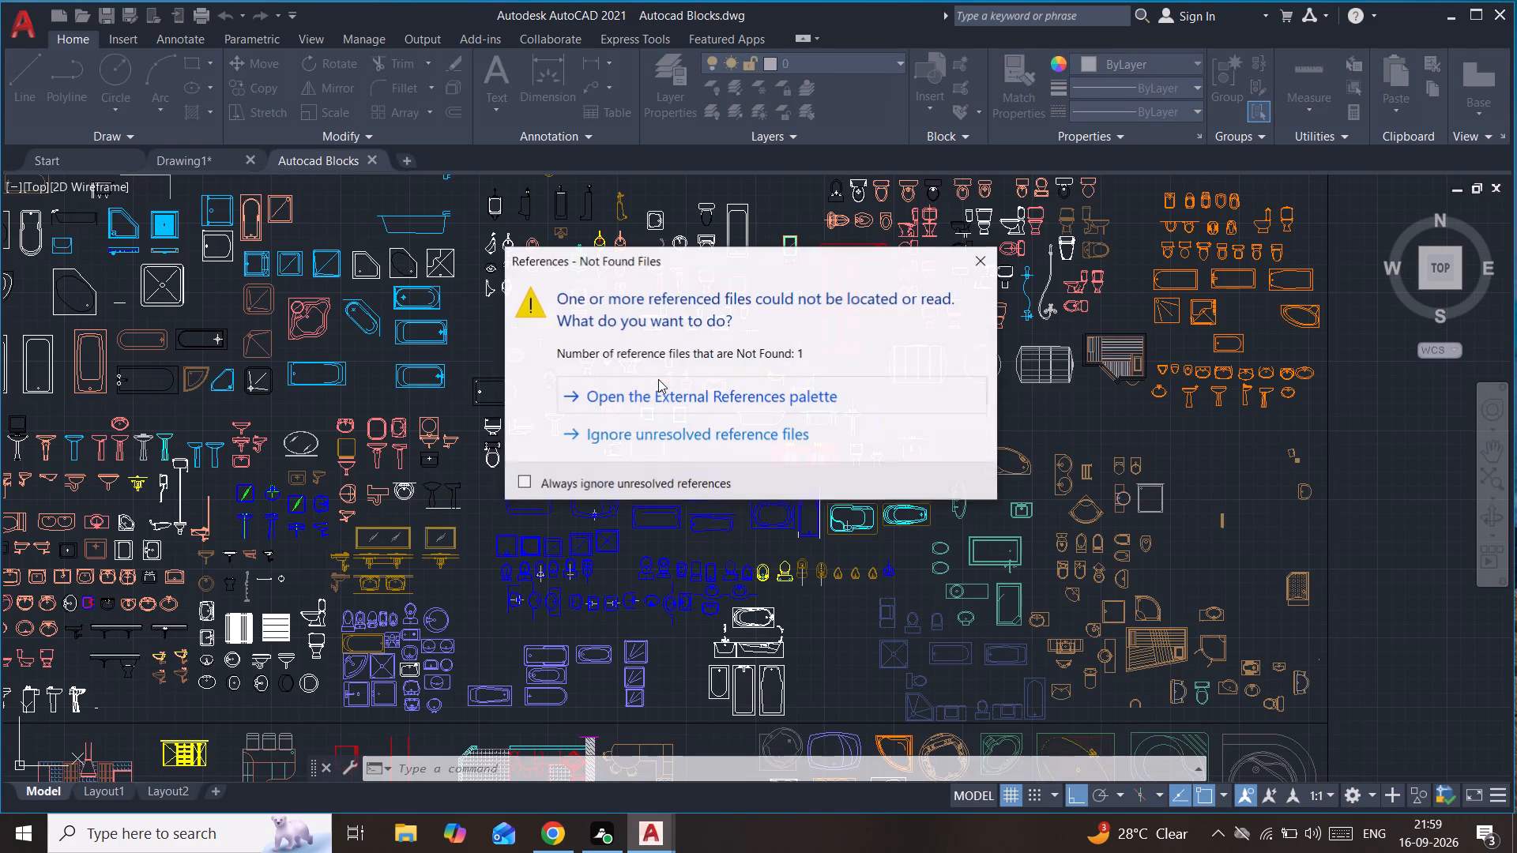
{"action": "left_click", "coordinate": [969, 259]}
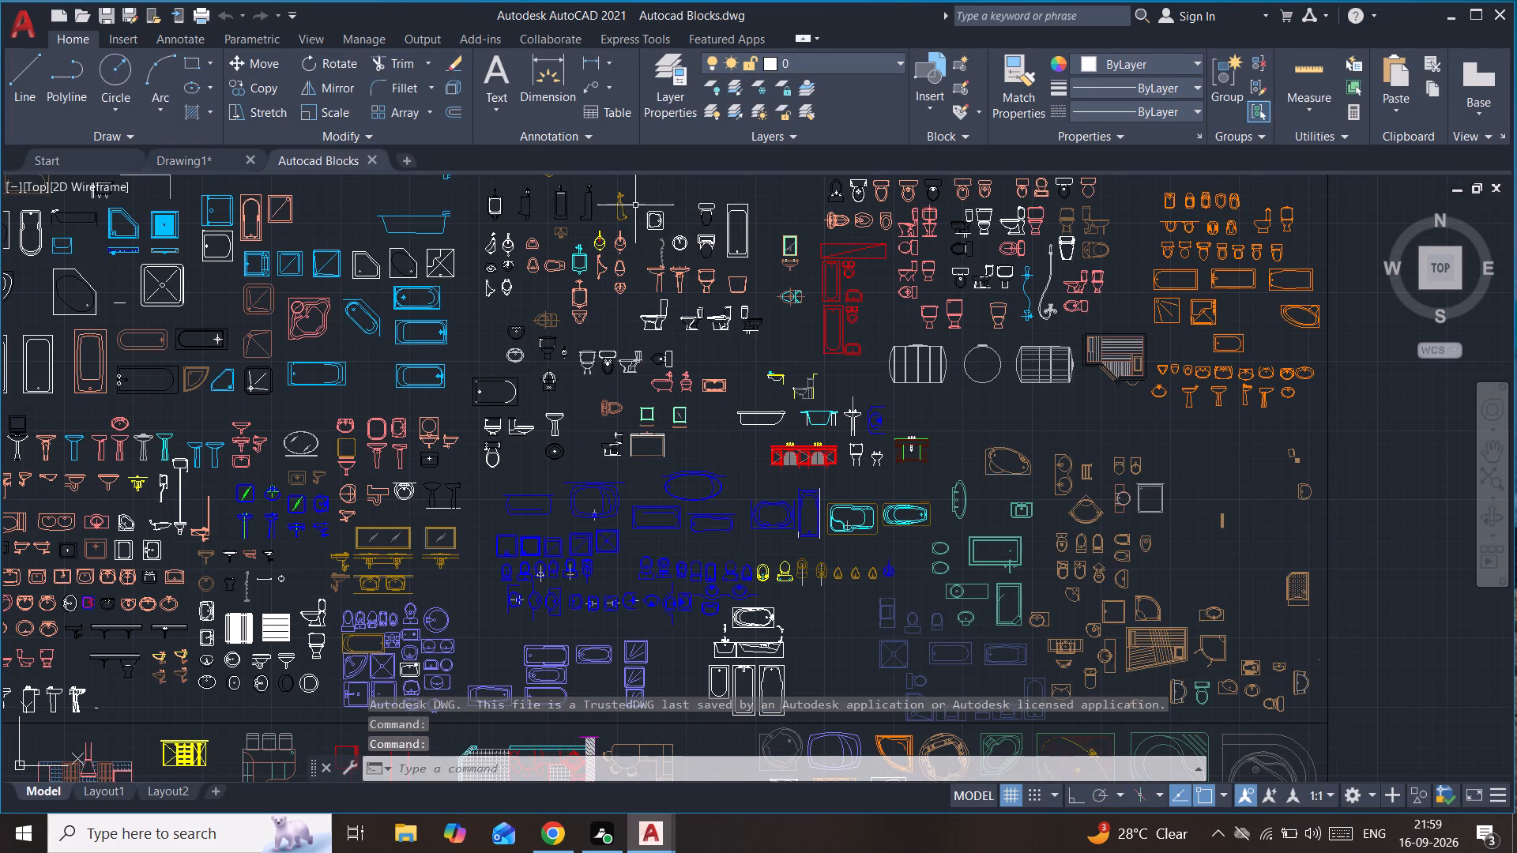
Copy the L-shaped kitchen counter block with sink, hob and fridge from the row of kitchen layouts.
{"action": "scroll", "coordinate": [624, 357], "scroll_direction": "down", "scroll_amount": 2}
{"action": "middle_click_drag", "start_coordinate": [294, 384], "coordinate": [329, 375]}
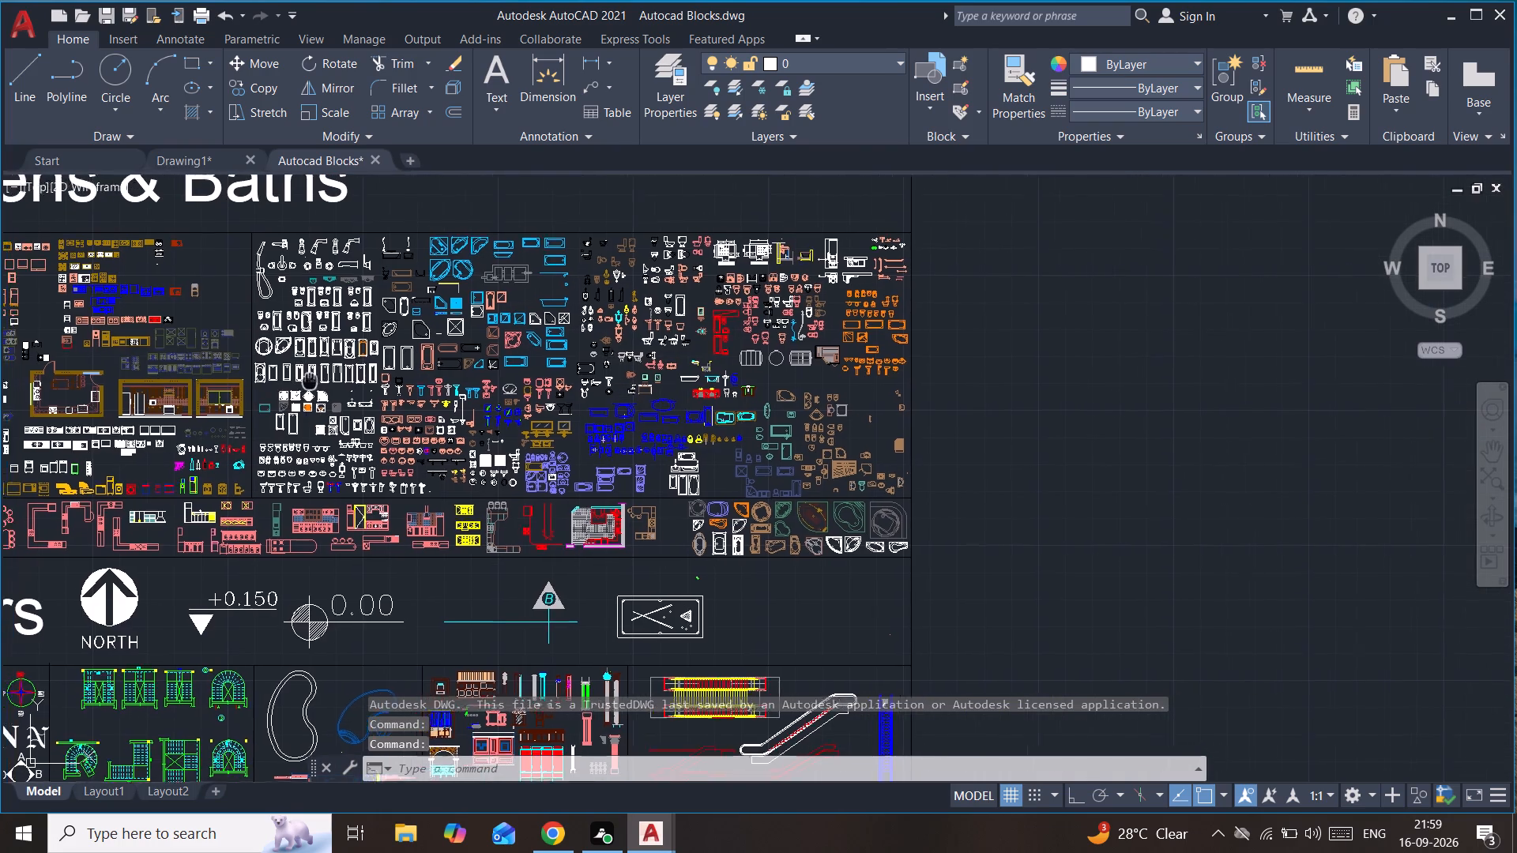
{"action": "middle_click_drag", "start_coordinate": [329, 375], "coordinate": [975, 303]}
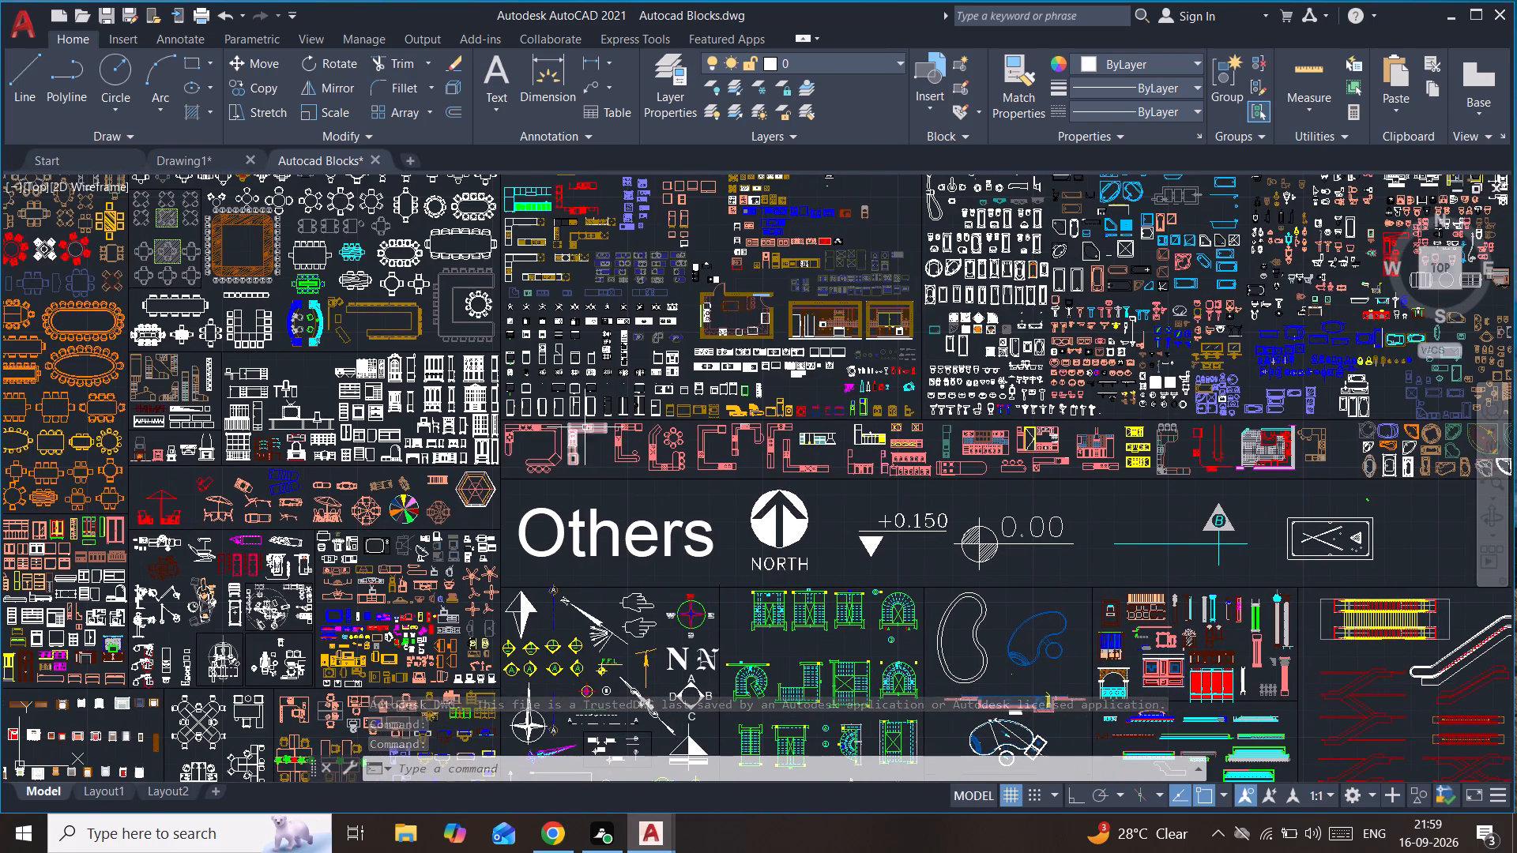
{"action": "scroll", "coordinate": [585, 427], "scroll_direction": "up", "scroll_amount": 3}
{"action": "left_click", "coordinate": [585, 427]}
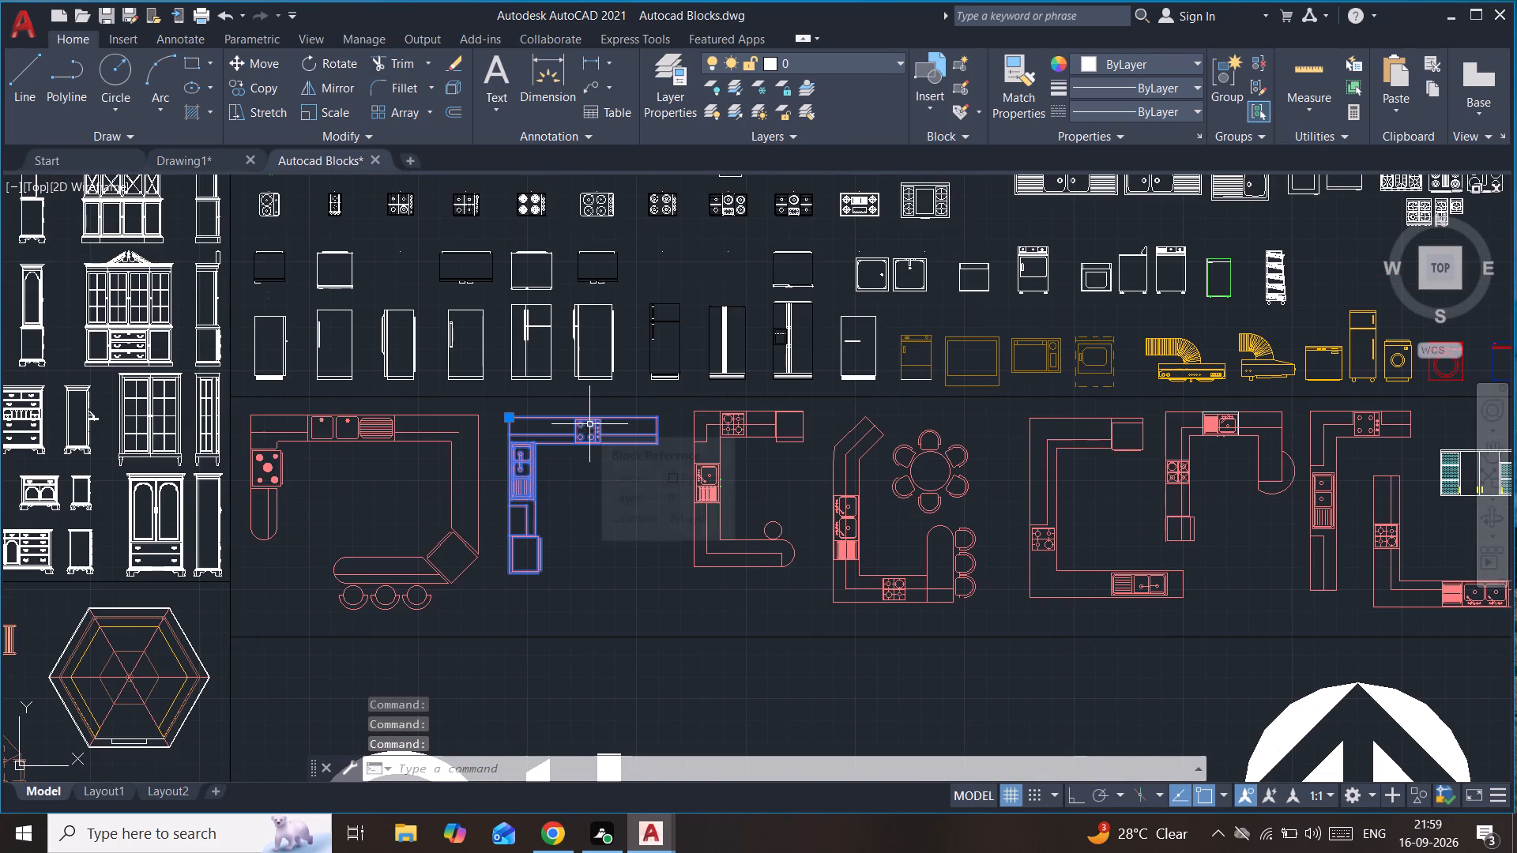
{"action": "key", "text": "ctrl+c"}
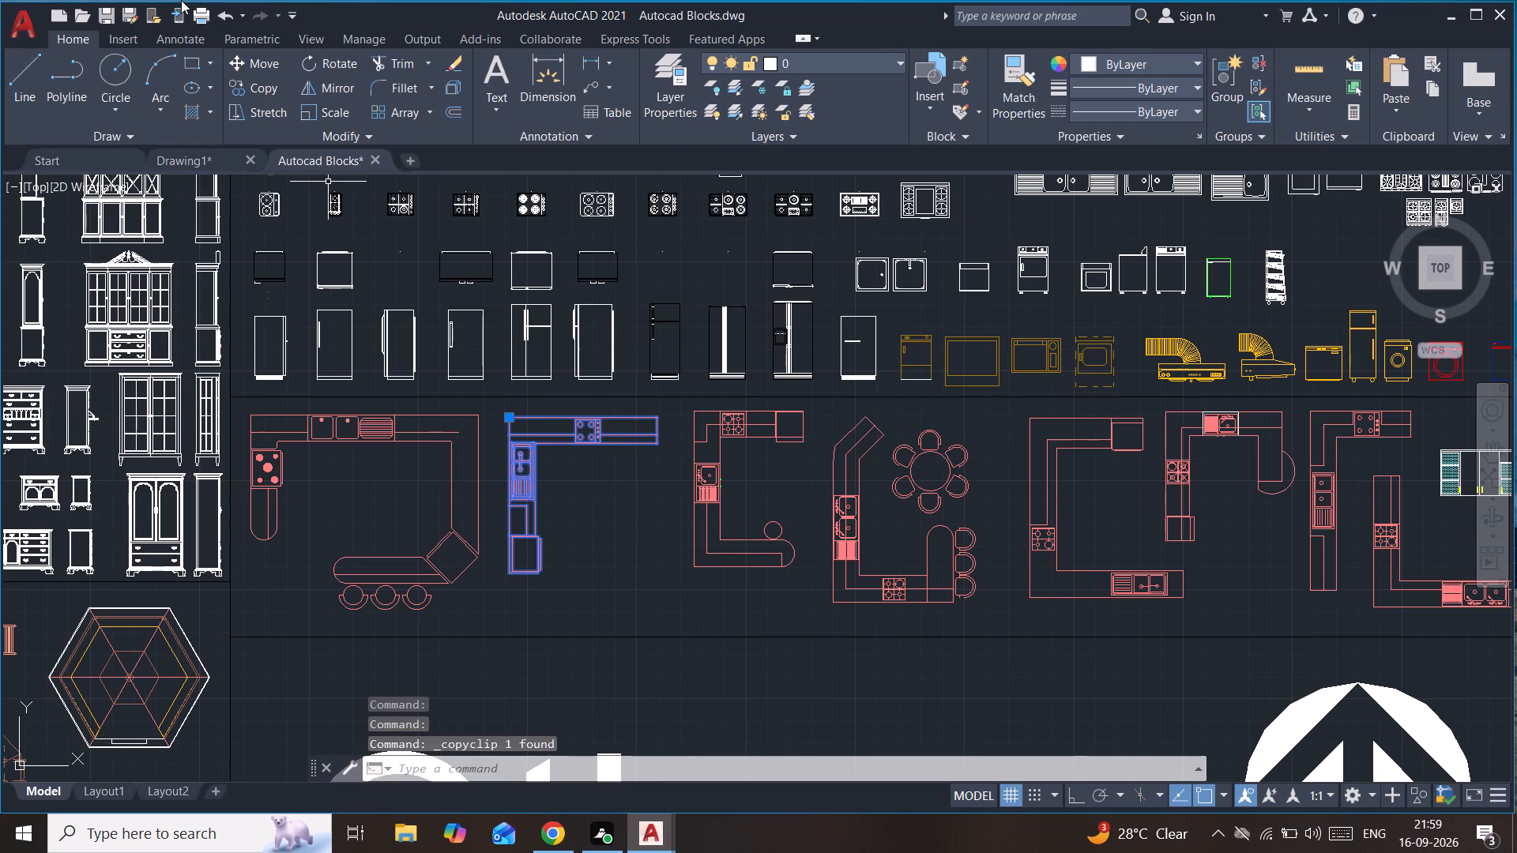
Paste the kitchen block into Drawing1 in the empty area east of the plan's north end.
{"action": "left_click", "coordinate": [194, 160]}
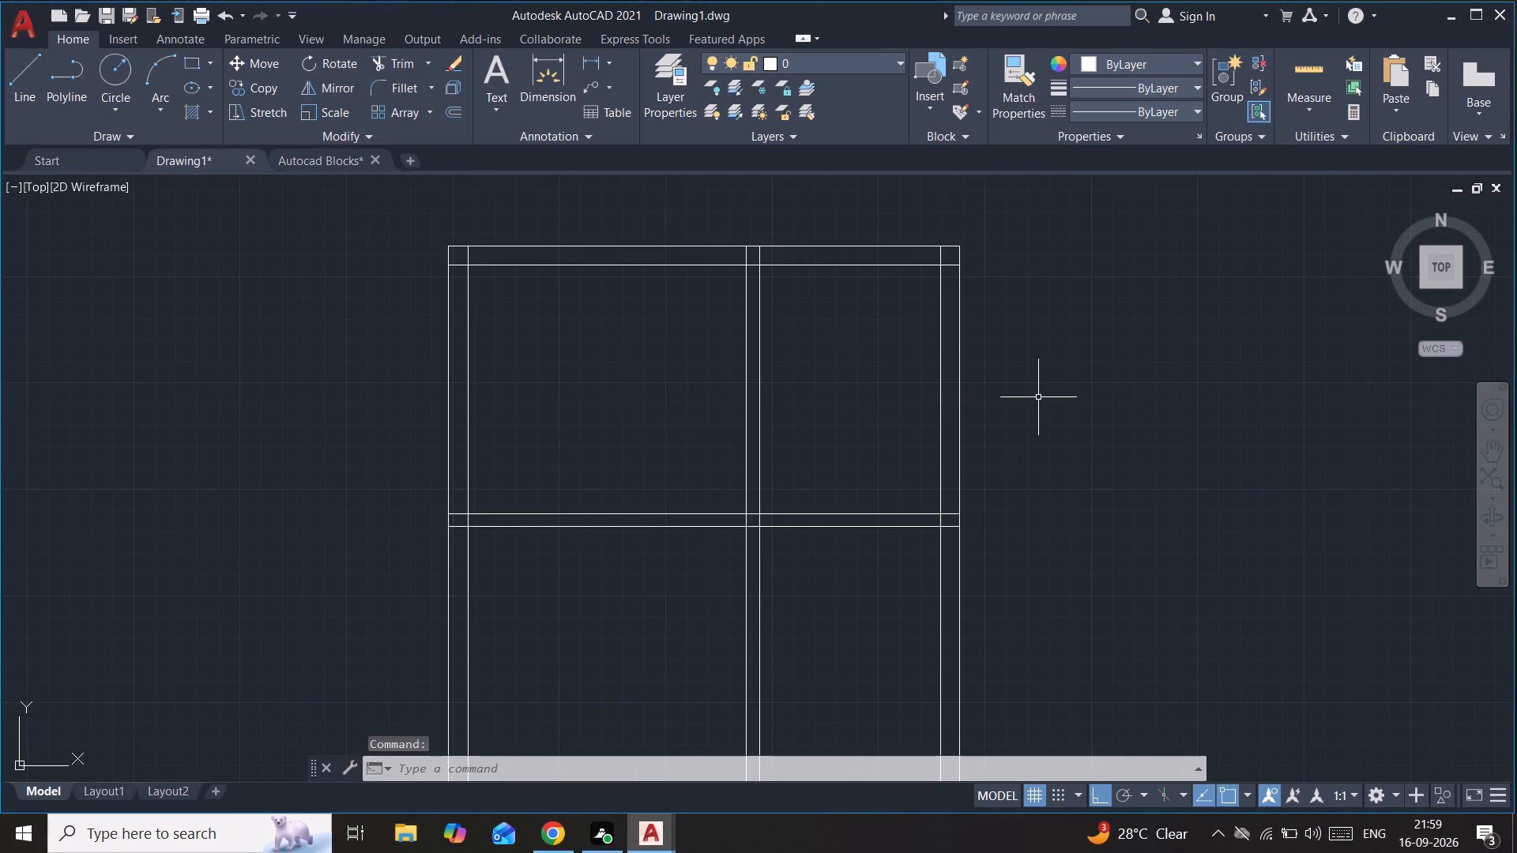
{"action": "key", "text": "ctrl+v"}
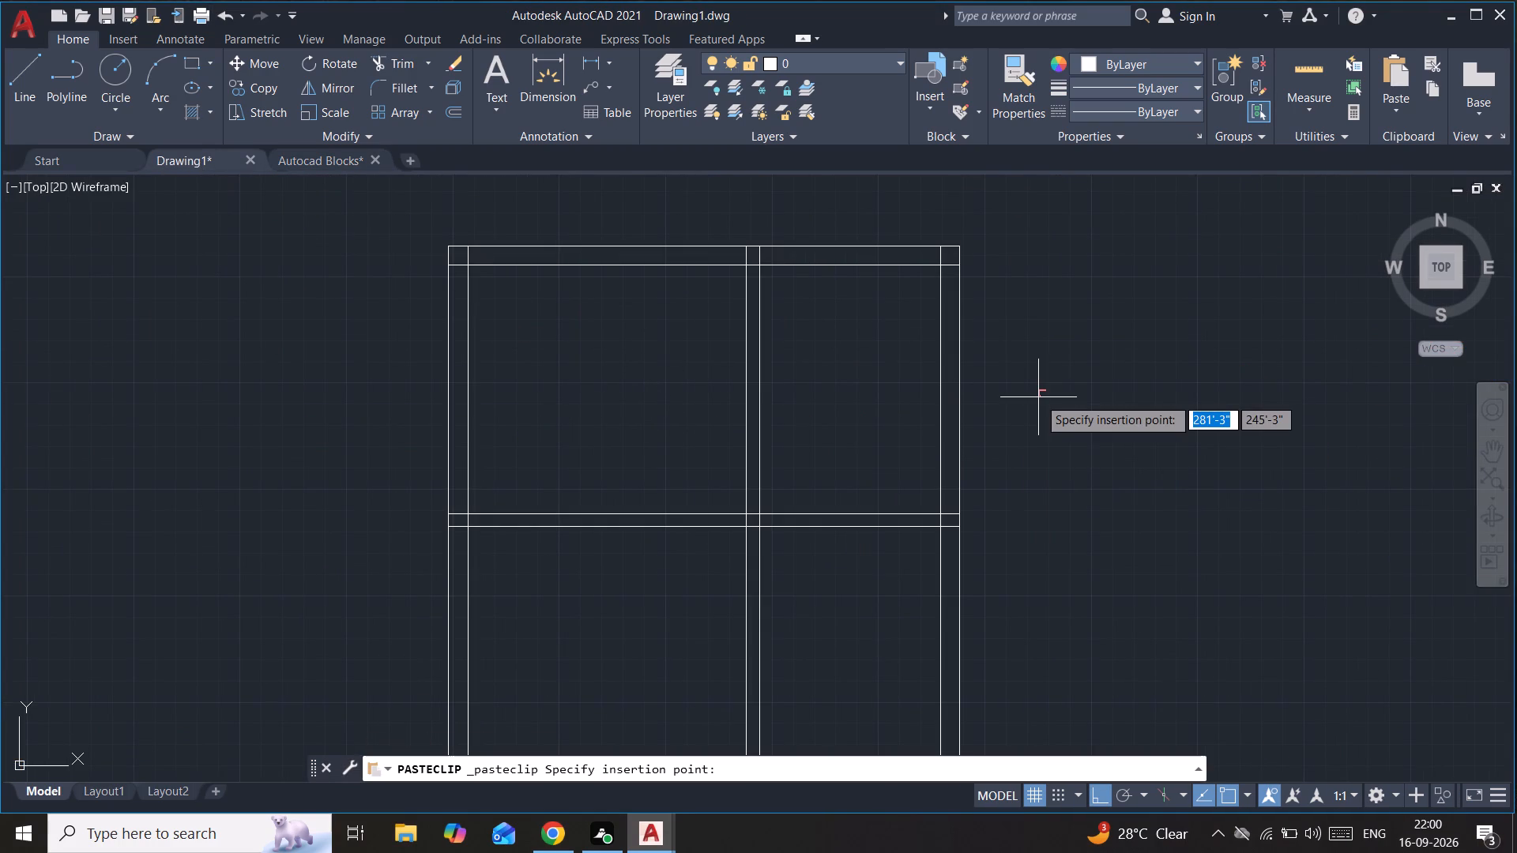
{"action": "left_click", "coordinate": [1199, 343]}
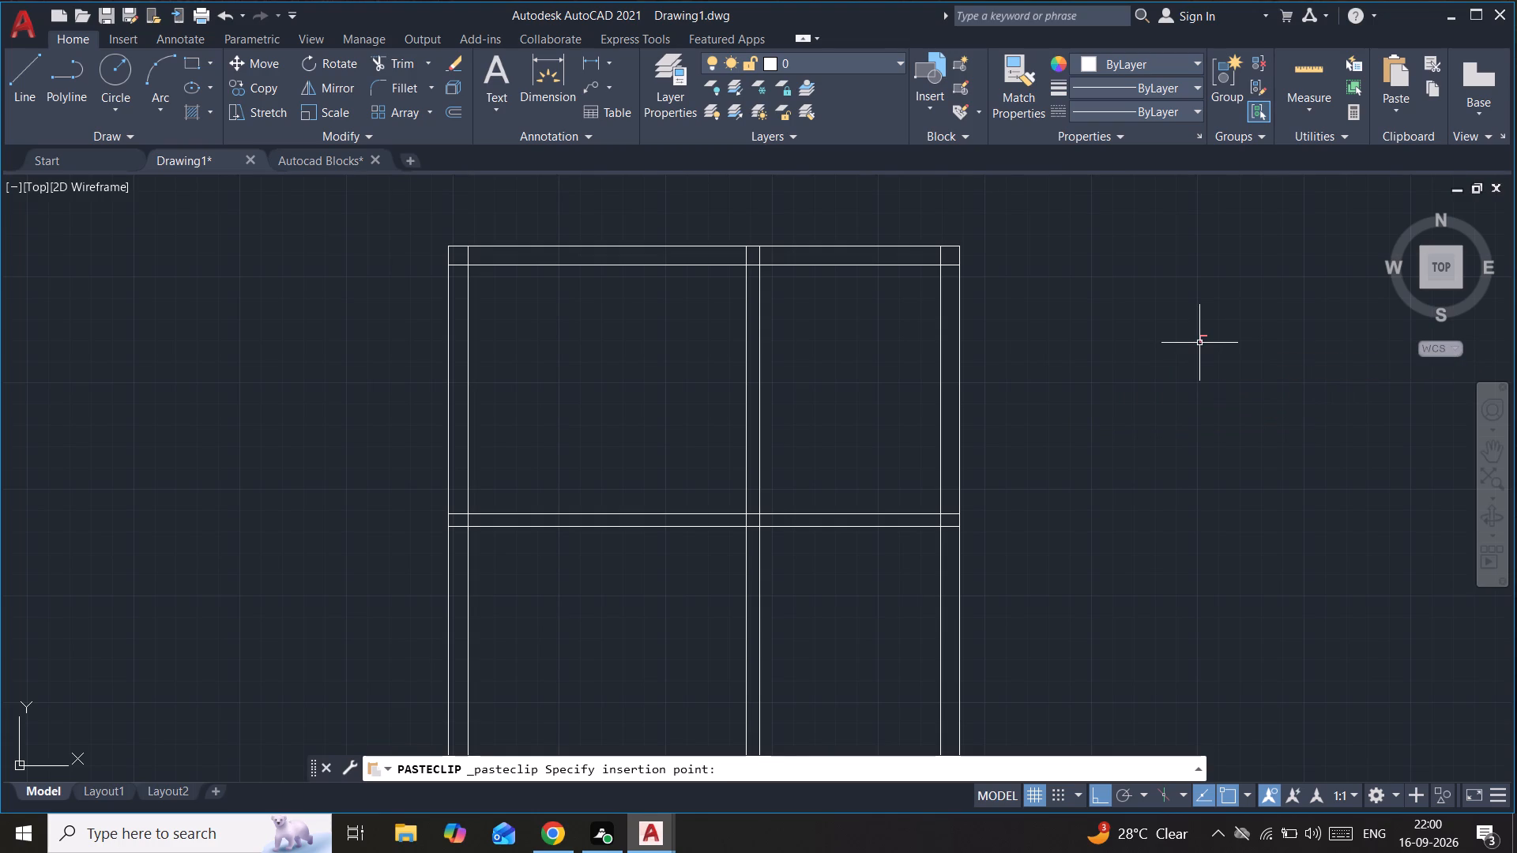
{"action": "key", "text": "Escape"}
Scale up the pasted kitchen block from a base point on it, picking the factor at a distance of about 3'-2".
{"action": "middle_click_drag", "start_coordinate": [1196, 343], "coordinate": [1134, 336]}
{"action": "left_click", "coordinate": [1164, 302]}
{"action": "left_click", "coordinate": [1055, 408]}
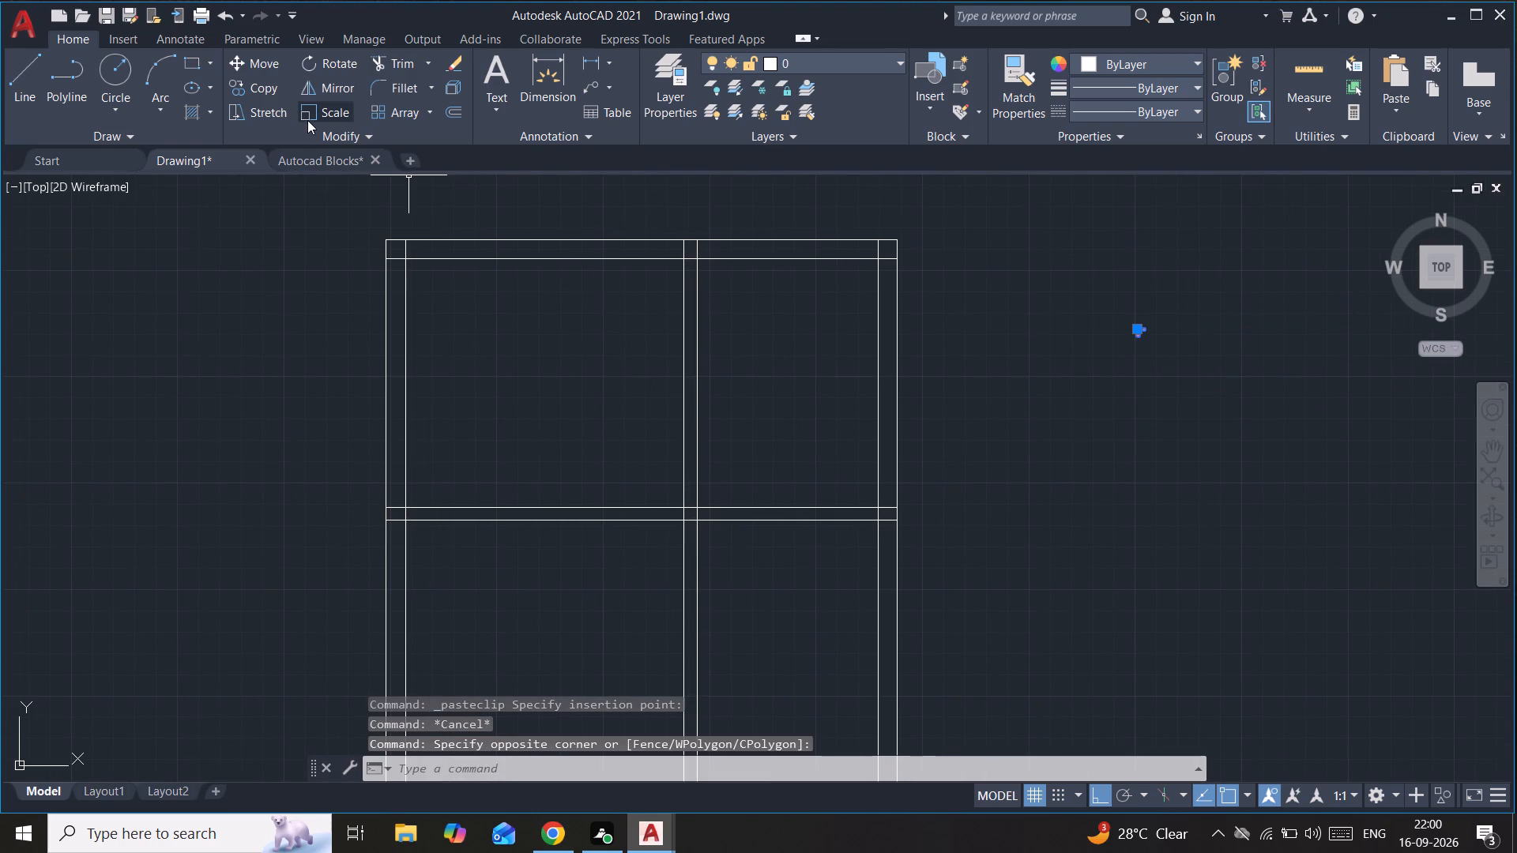
{"action": "left_click", "coordinate": [307, 120]}
{"action": "left_click", "coordinate": [1137, 336]}
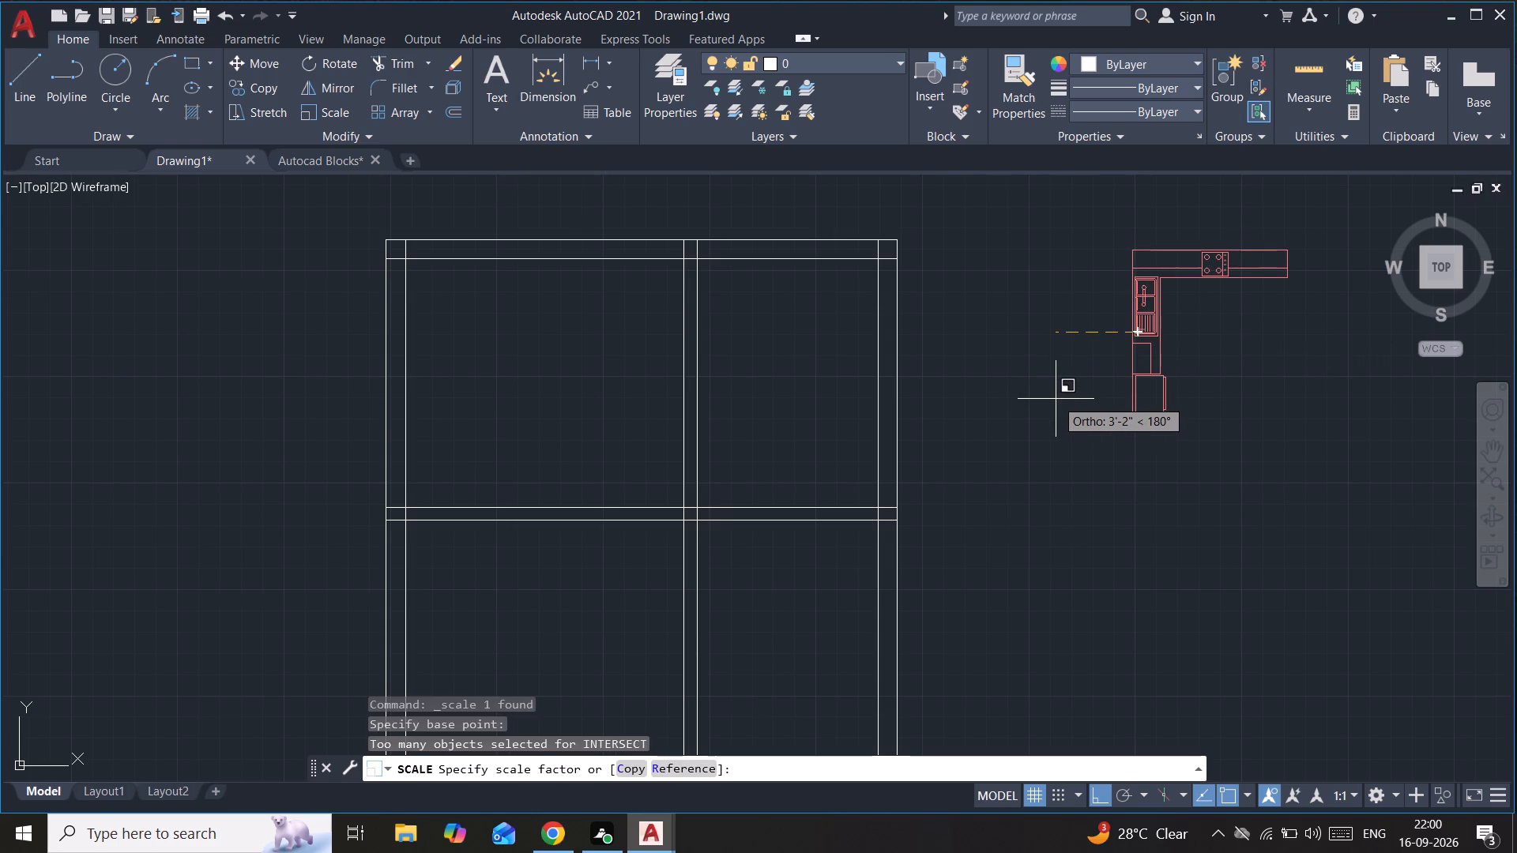
{"action": "left_click", "coordinate": [1056, 399]}
Trim both eastern partition lines between the north outer wall and the upper east-west wall.
{"action": "scroll", "coordinate": [1056, 399], "scroll_direction": "down", "scroll_amount": 2}
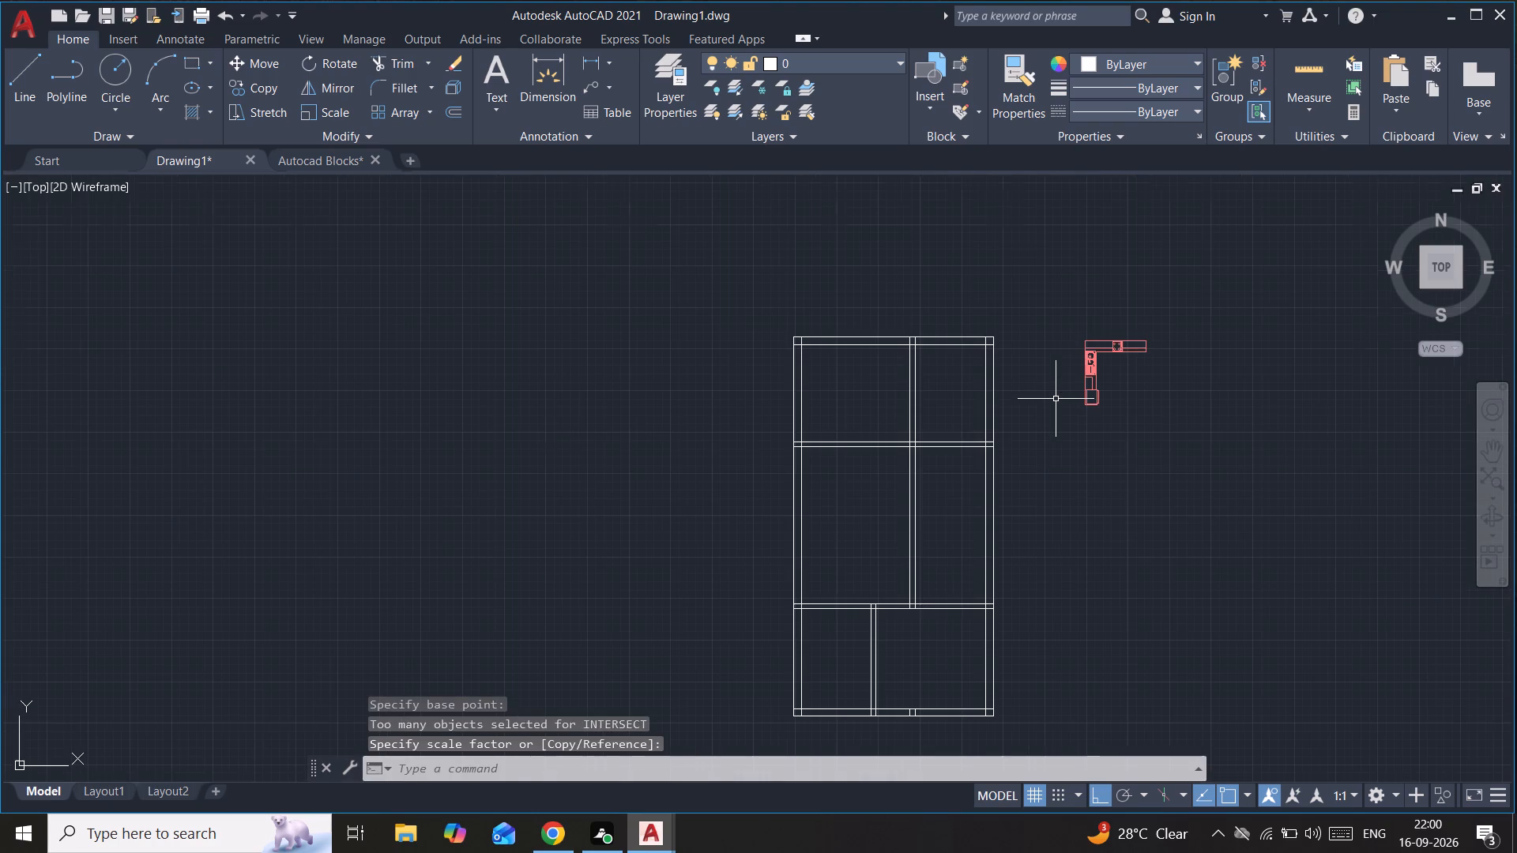
{"action": "middle_click_drag", "start_coordinate": [1024, 403], "coordinate": [943, 361]}
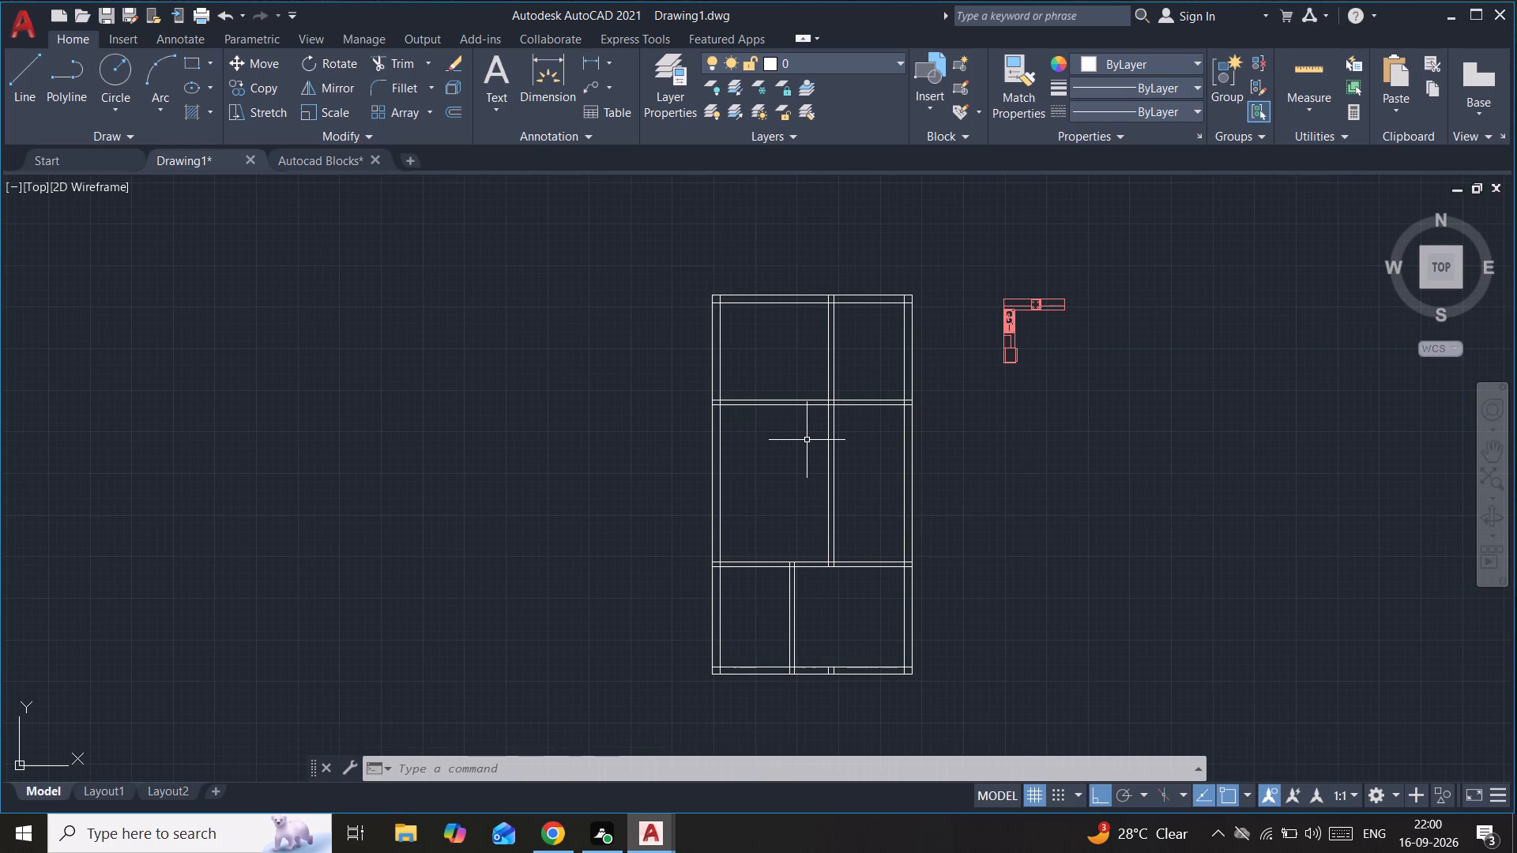
{"action": "scroll", "coordinate": [807, 441], "scroll_direction": "up", "scroll_amount": 1}
{"action": "type", "text": "tr"}
{"action": "key", "text": "Return"}
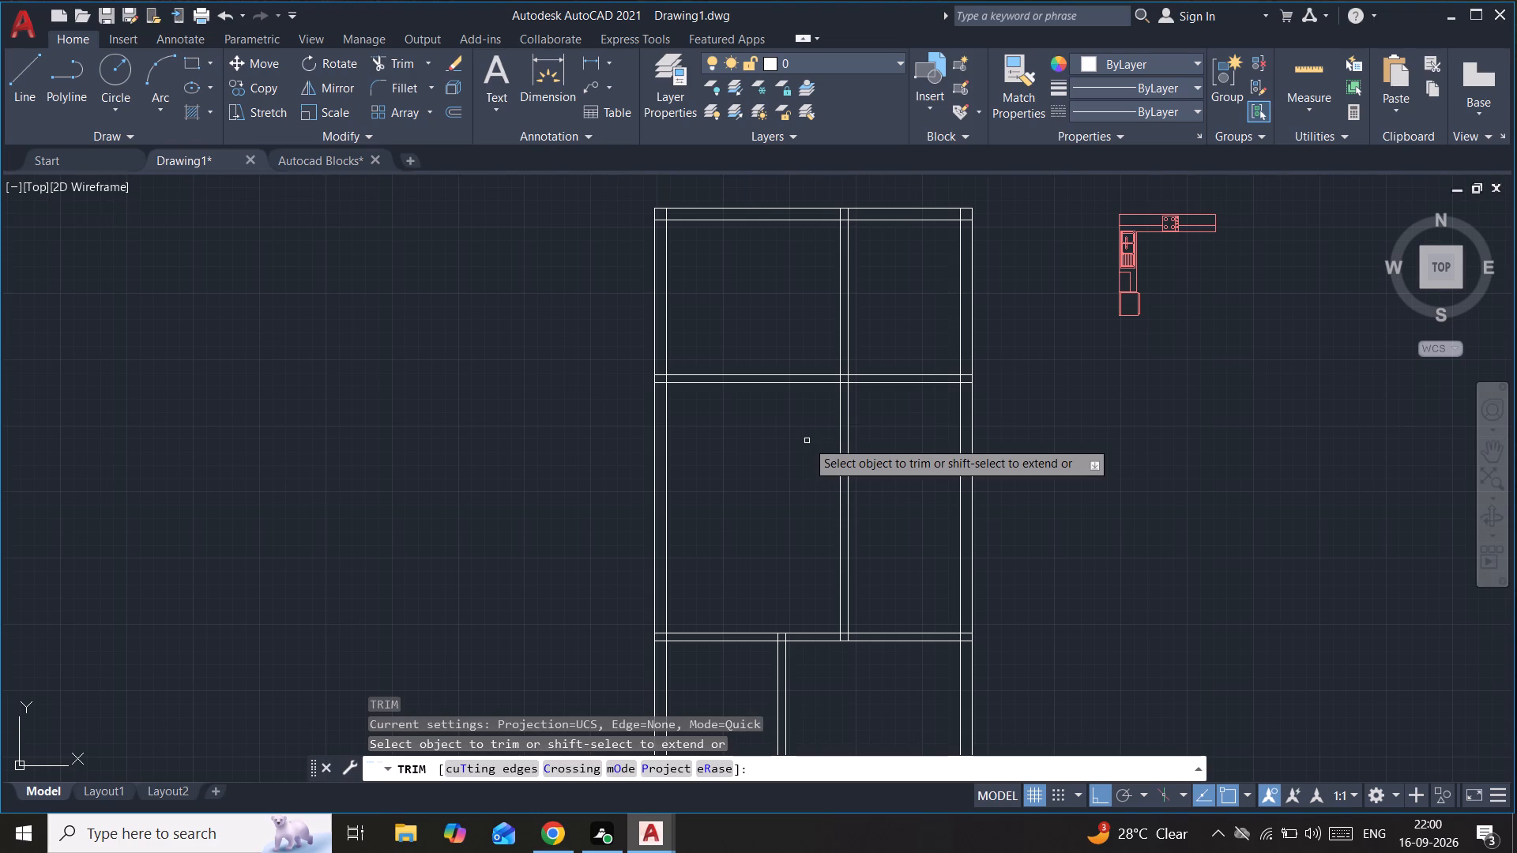
{"action": "left_click_drag", "start_coordinate": [854, 300], "coordinate": [816, 328]}
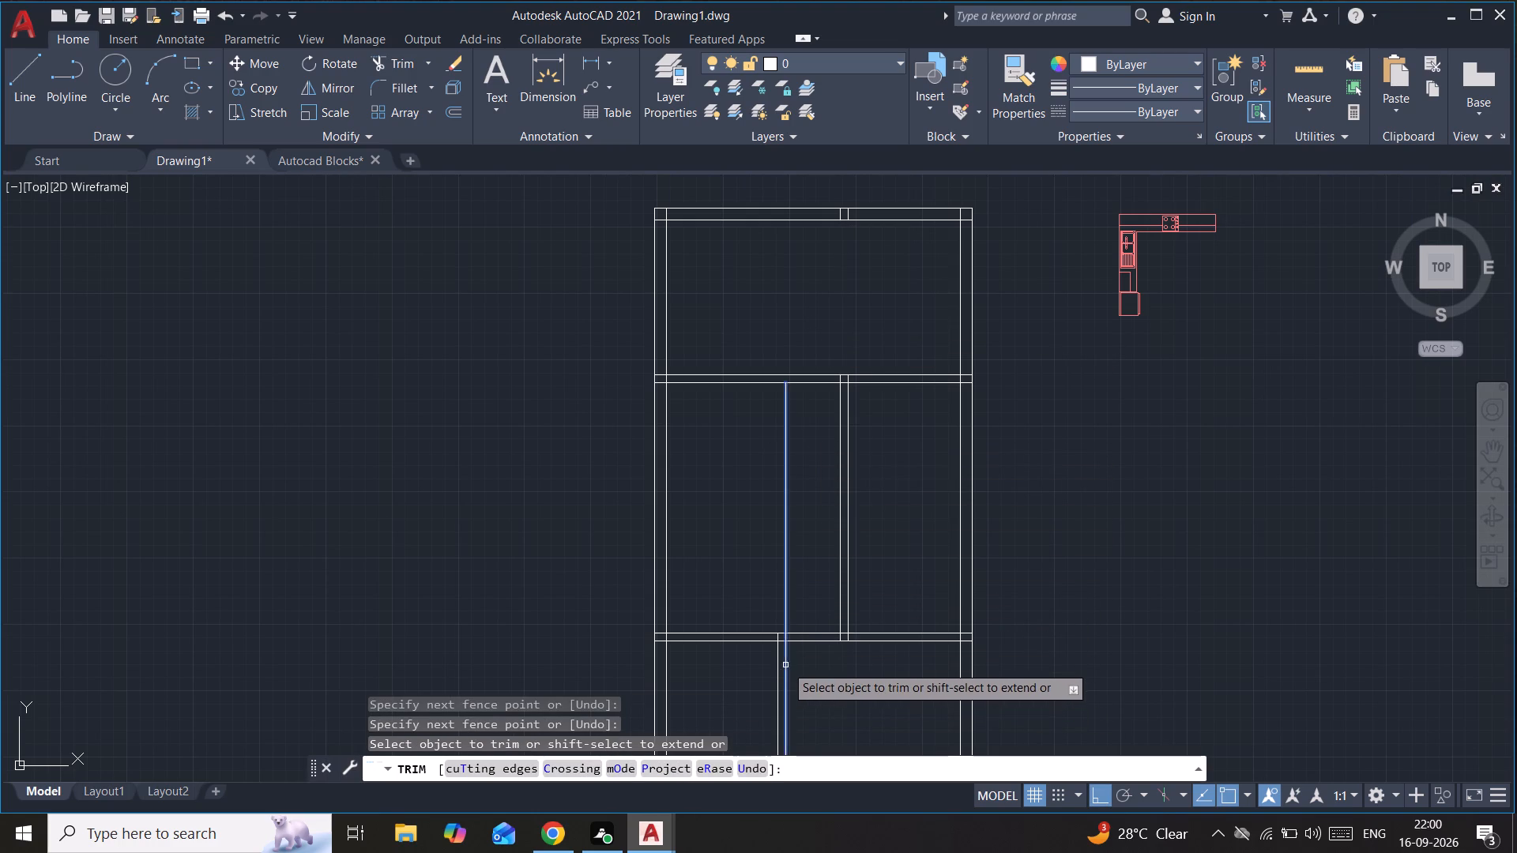
Extend both lines of the southwest room's partition north through the middle room to the north outer wall.
{"action": "left_click", "coordinate": [784, 667], "text": "shift"}
{"action": "left_click", "coordinate": [785, 666], "text": "shift"}
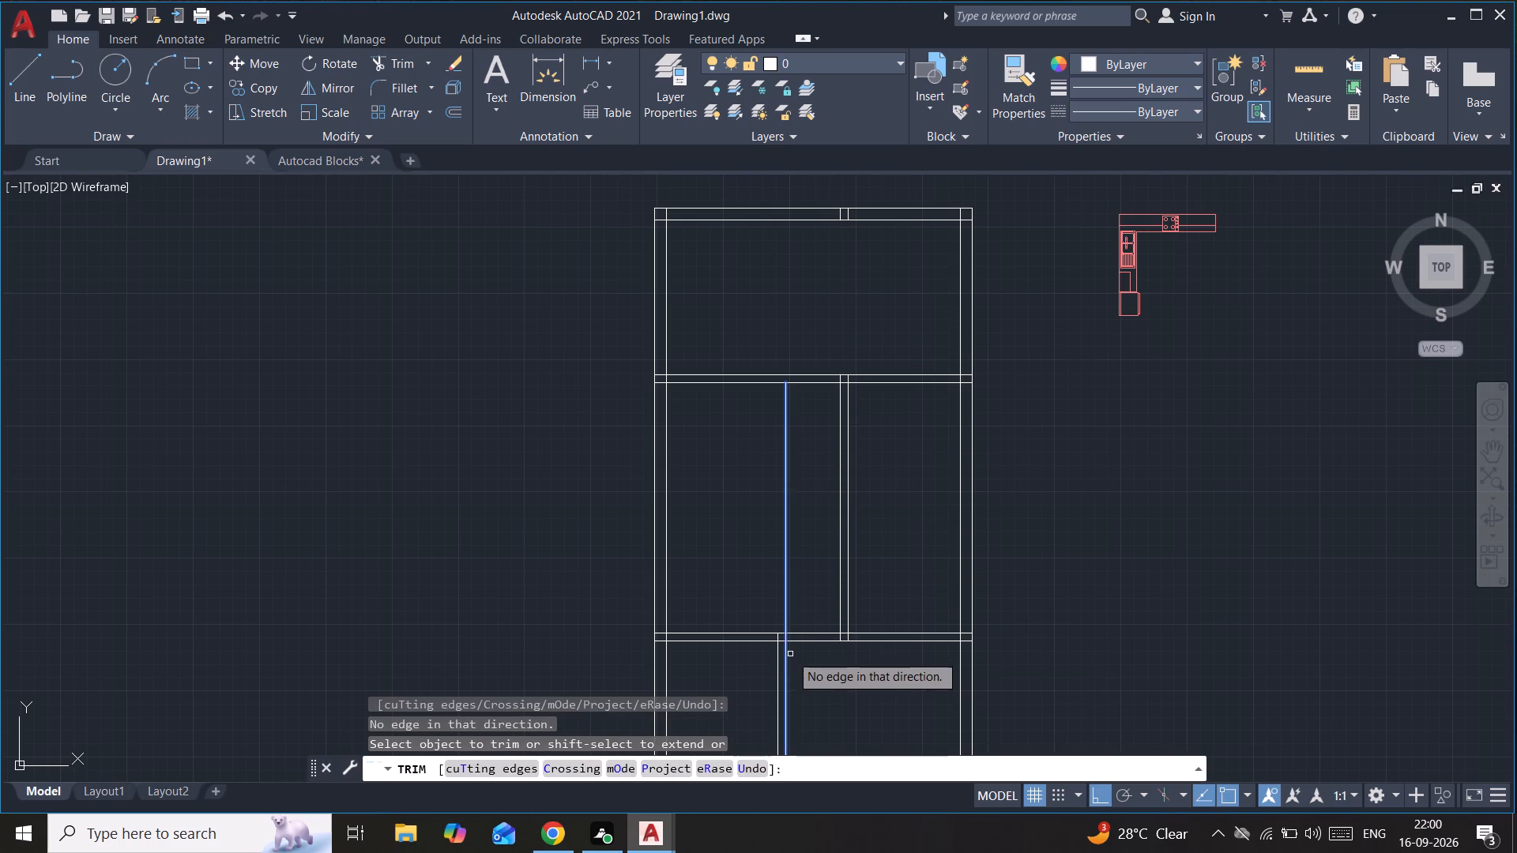
{"action": "left_click", "coordinate": [784, 491], "text": "shift"}
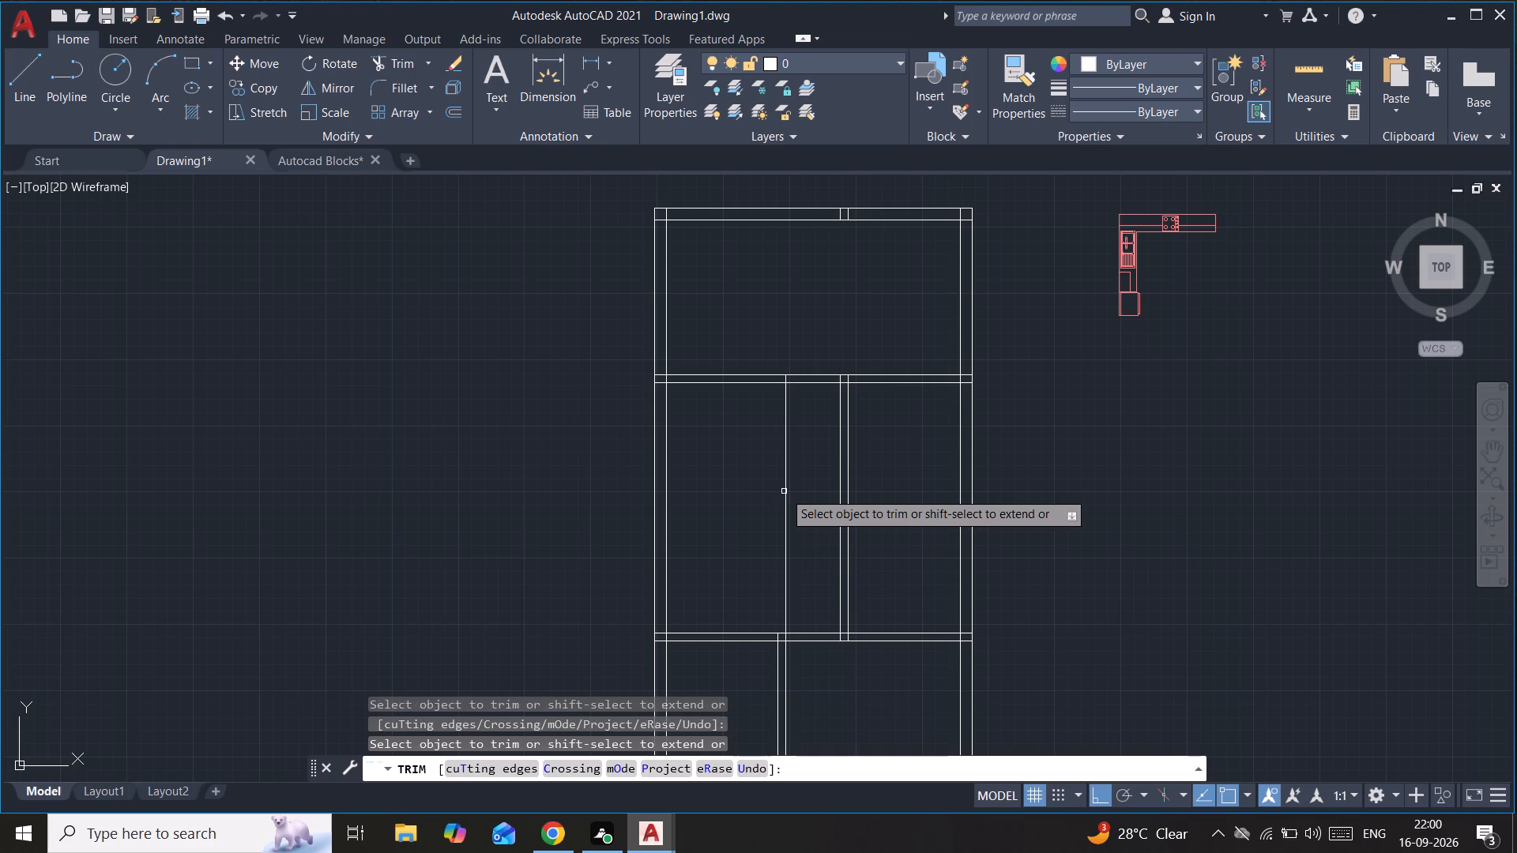
{"action": "left_click", "coordinate": [784, 491], "text": "shift"}
{"action": "left_click", "coordinate": [785, 482], "text": "shift"}
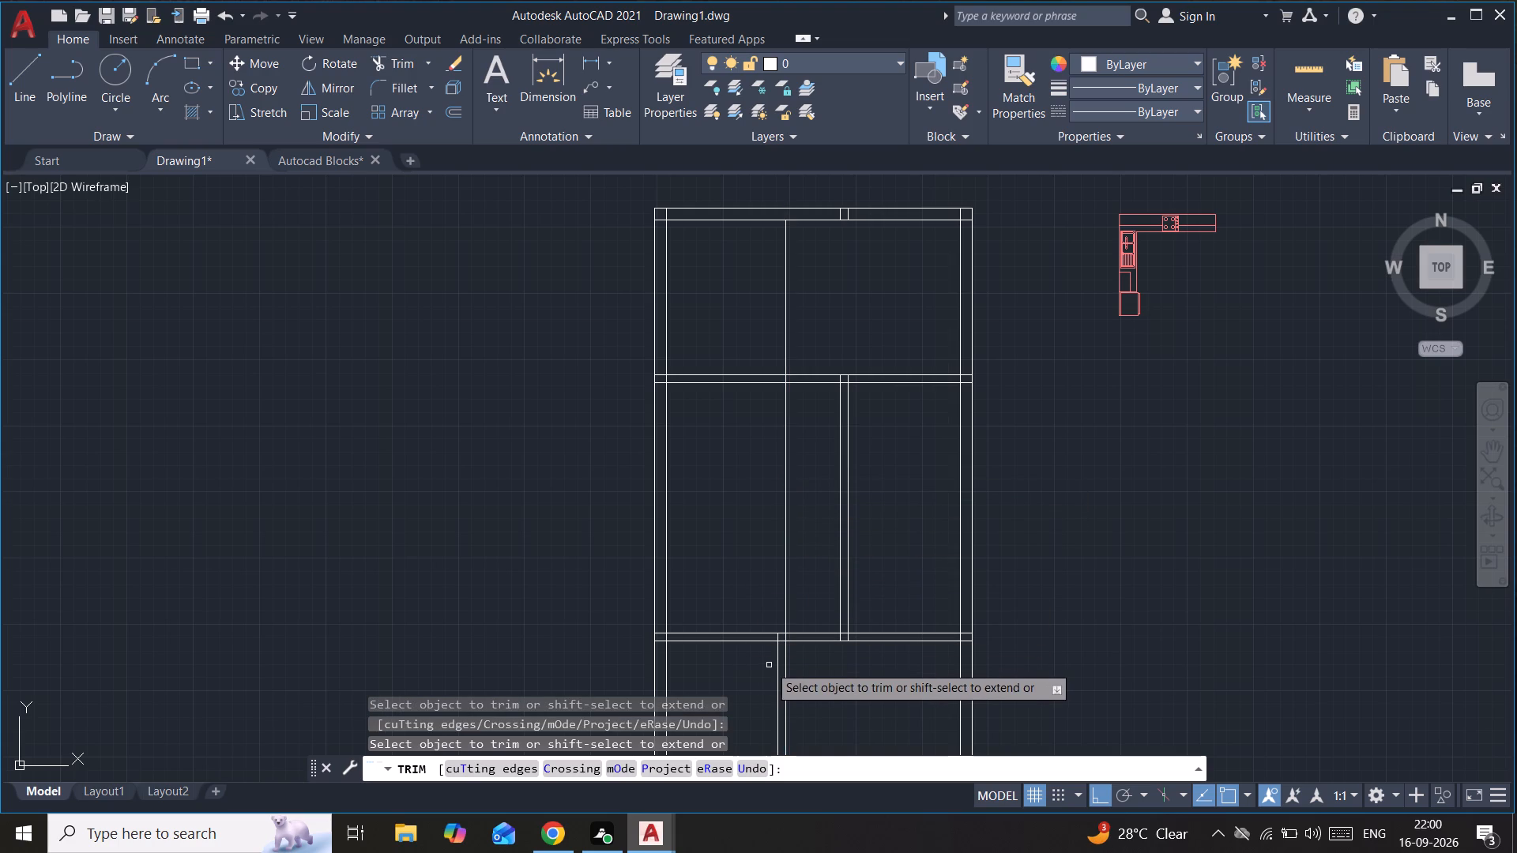
{"action": "left_click", "coordinate": [776, 655], "text": "shift"}
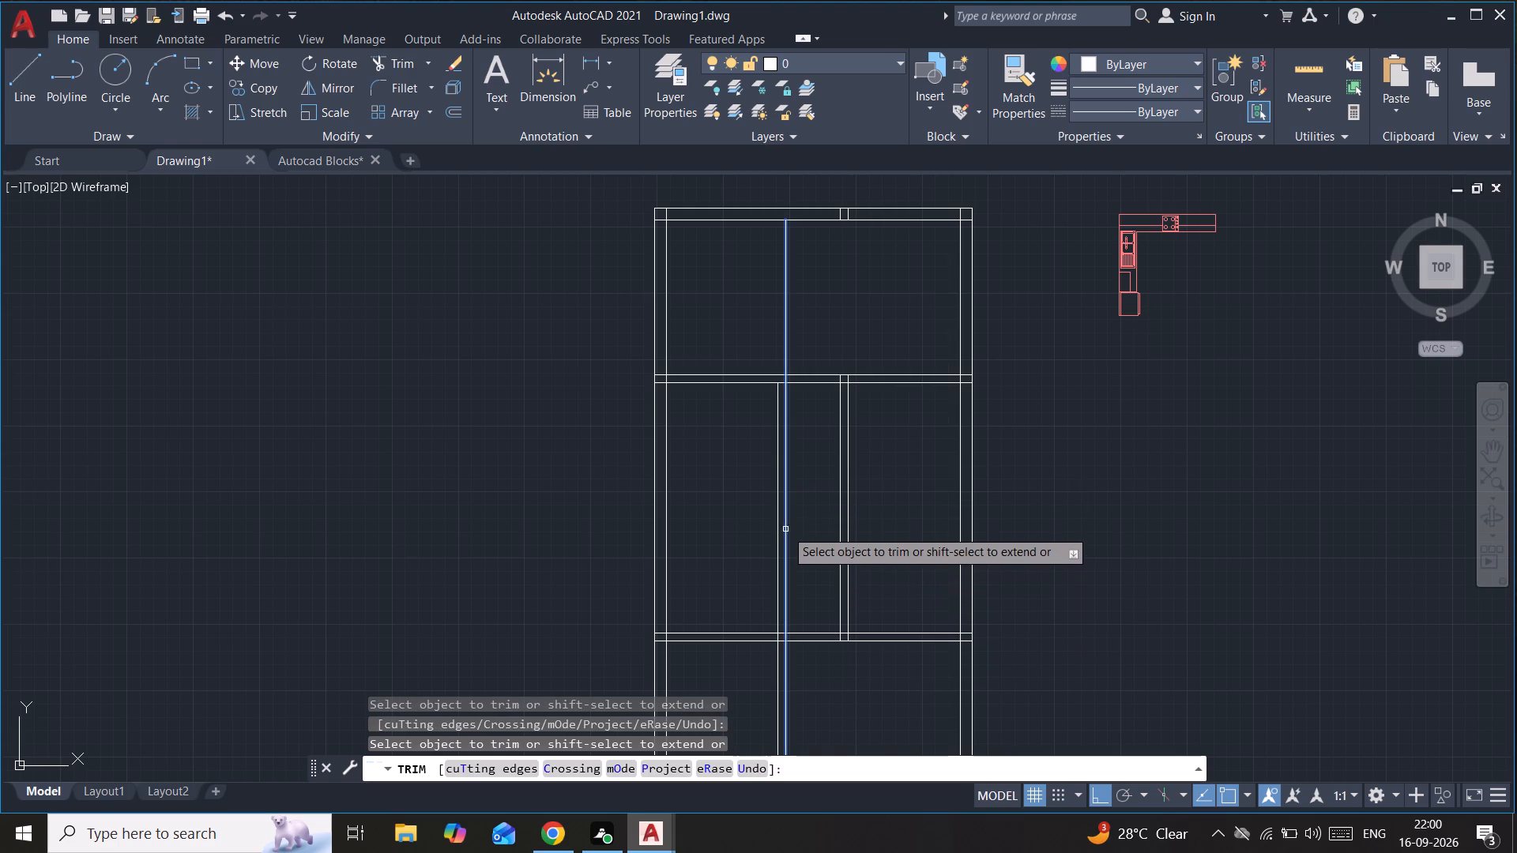
{"action": "left_click", "coordinate": [782, 529], "text": "shift"}
{"action": "left_click", "coordinate": [781, 529], "text": "shift"}
{"action": "left_click", "coordinate": [777, 529], "text": "shift"}
{"action": "left_click", "coordinate": [777, 529], "text": "shift"}
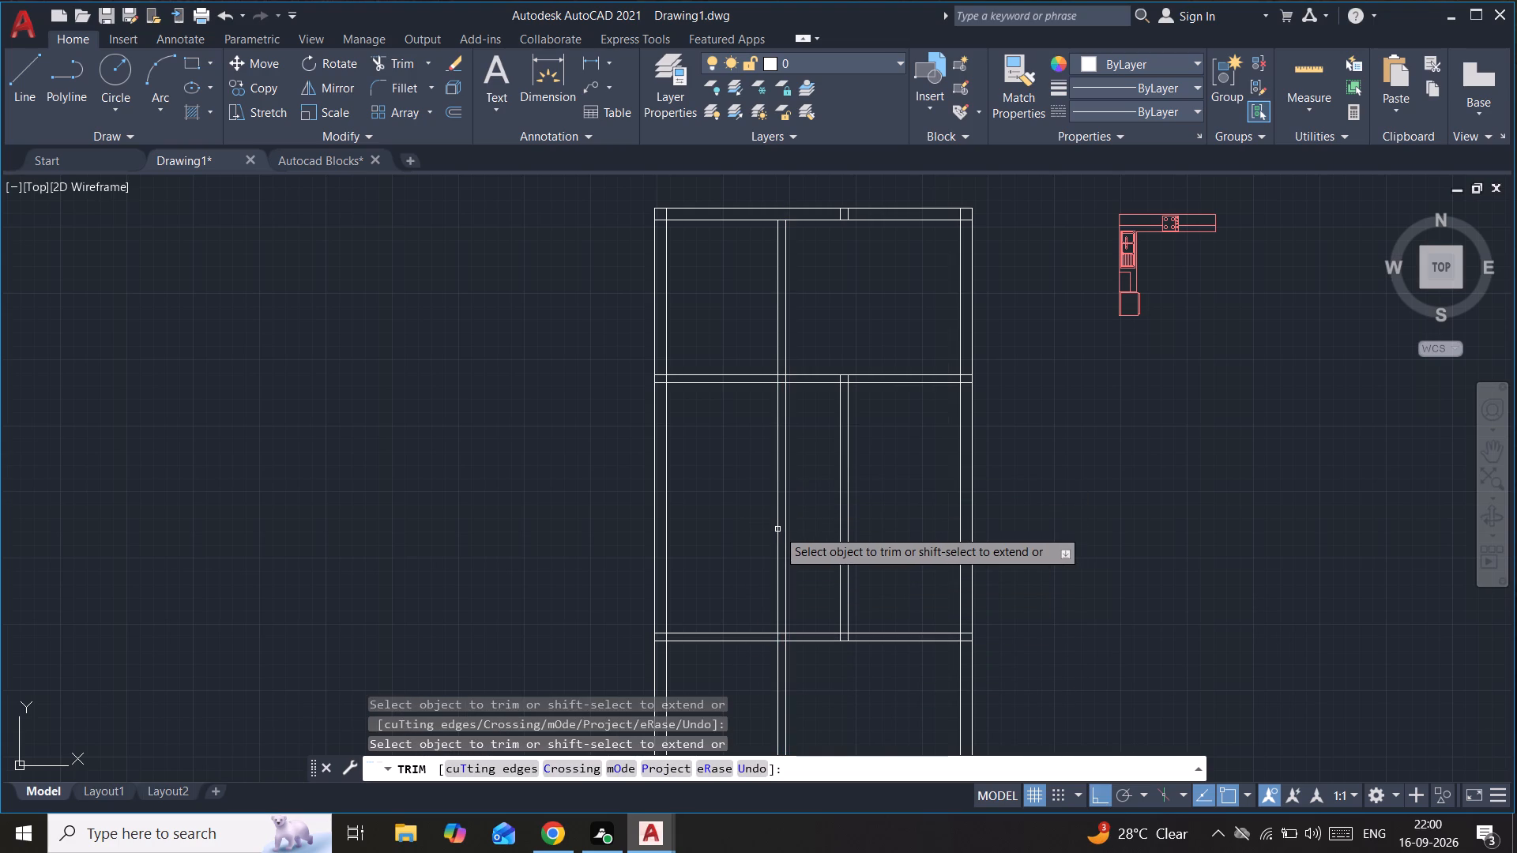
Trim the extended partition lines within the middle room, between the two east-west walls.
{"action": "left_click_drag", "start_coordinate": [800, 512], "coordinate": [773, 550]}
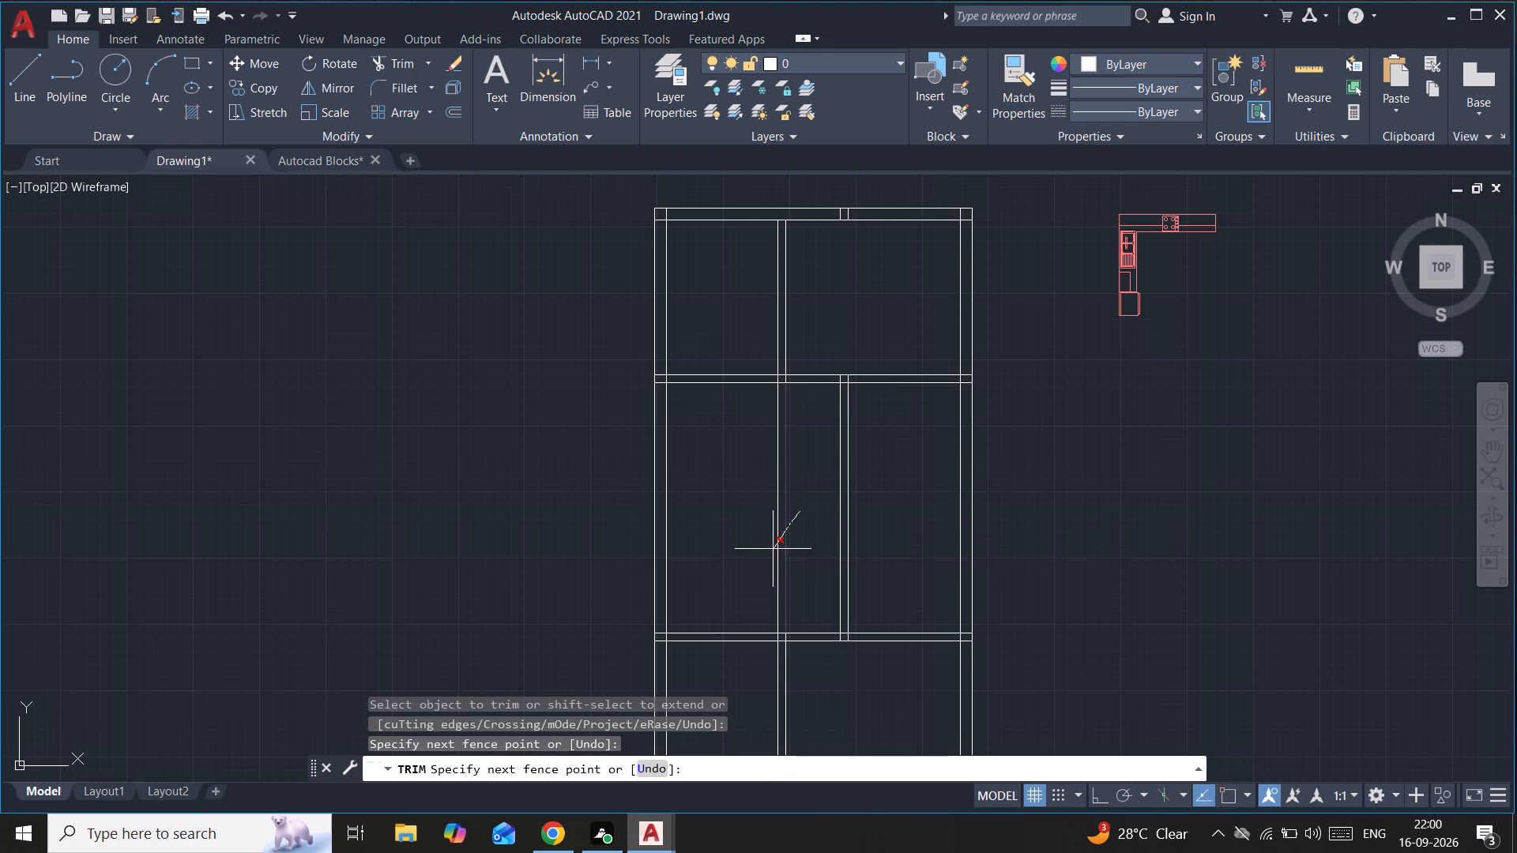
{"action": "left_click_drag", "start_coordinate": [773, 550], "coordinate": [770, 552]}
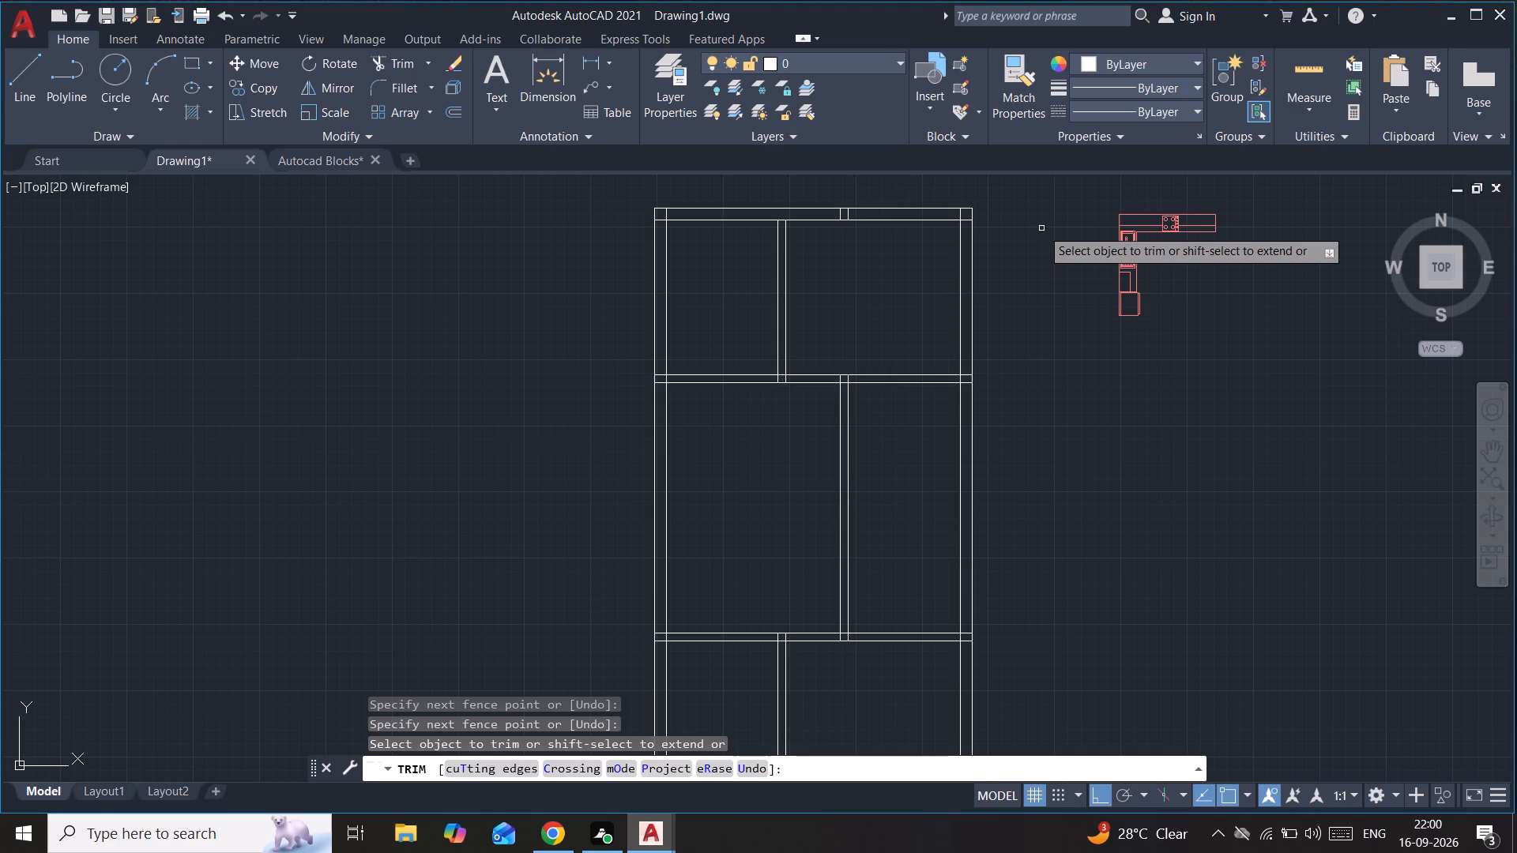
{"action": "key", "text": "Escape"}
Move the kitchen block into the northwest room, near its northwest inner corner, with Ortho turned off.
{"action": "middle_click_drag", "start_coordinate": [1041, 228], "coordinate": [1010, 269]}
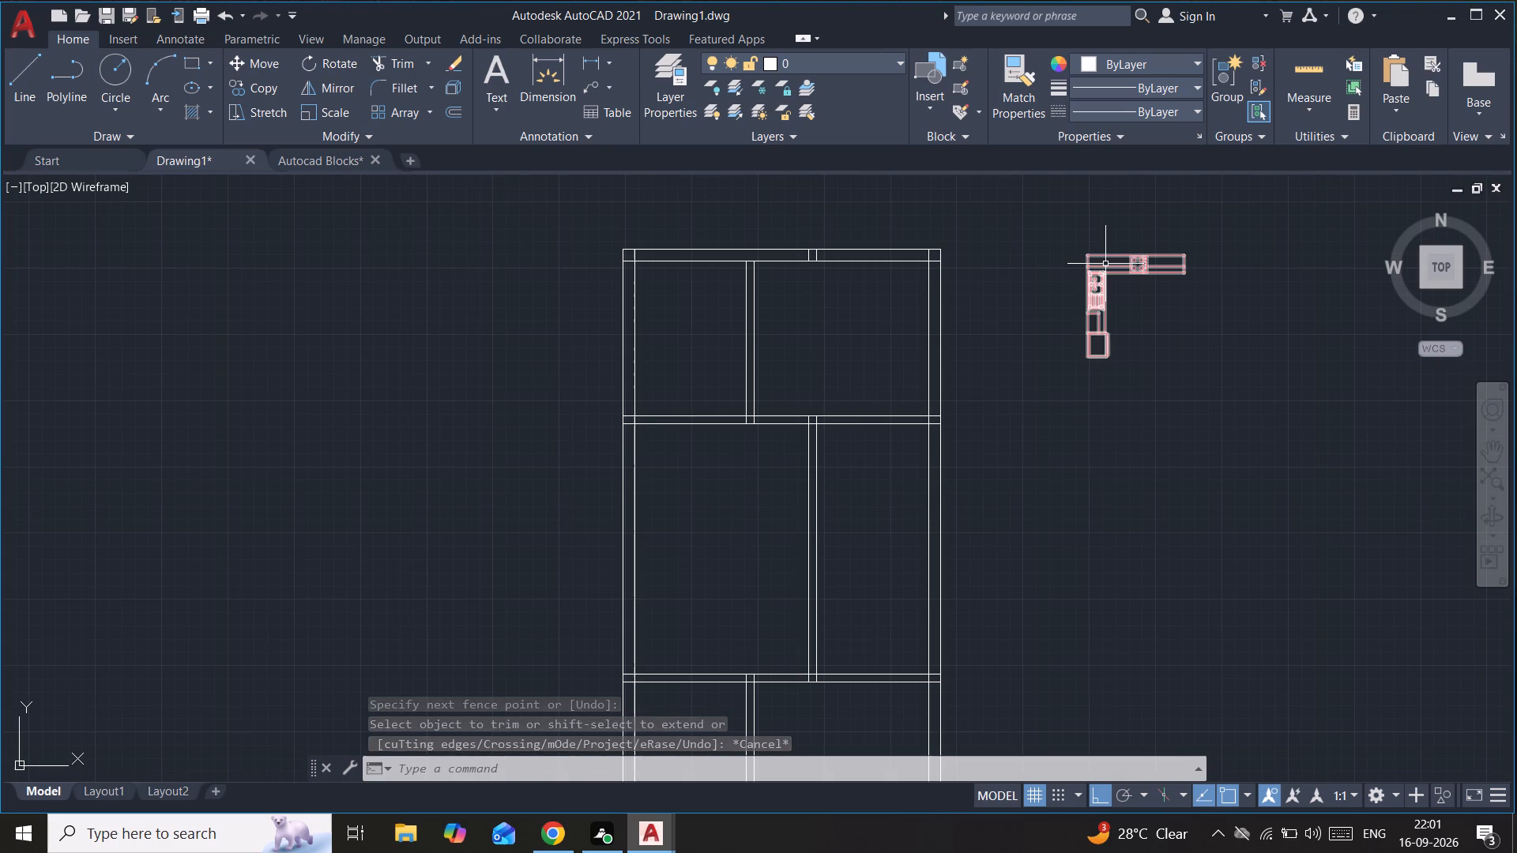
{"action": "left_click", "coordinate": [1105, 264]}
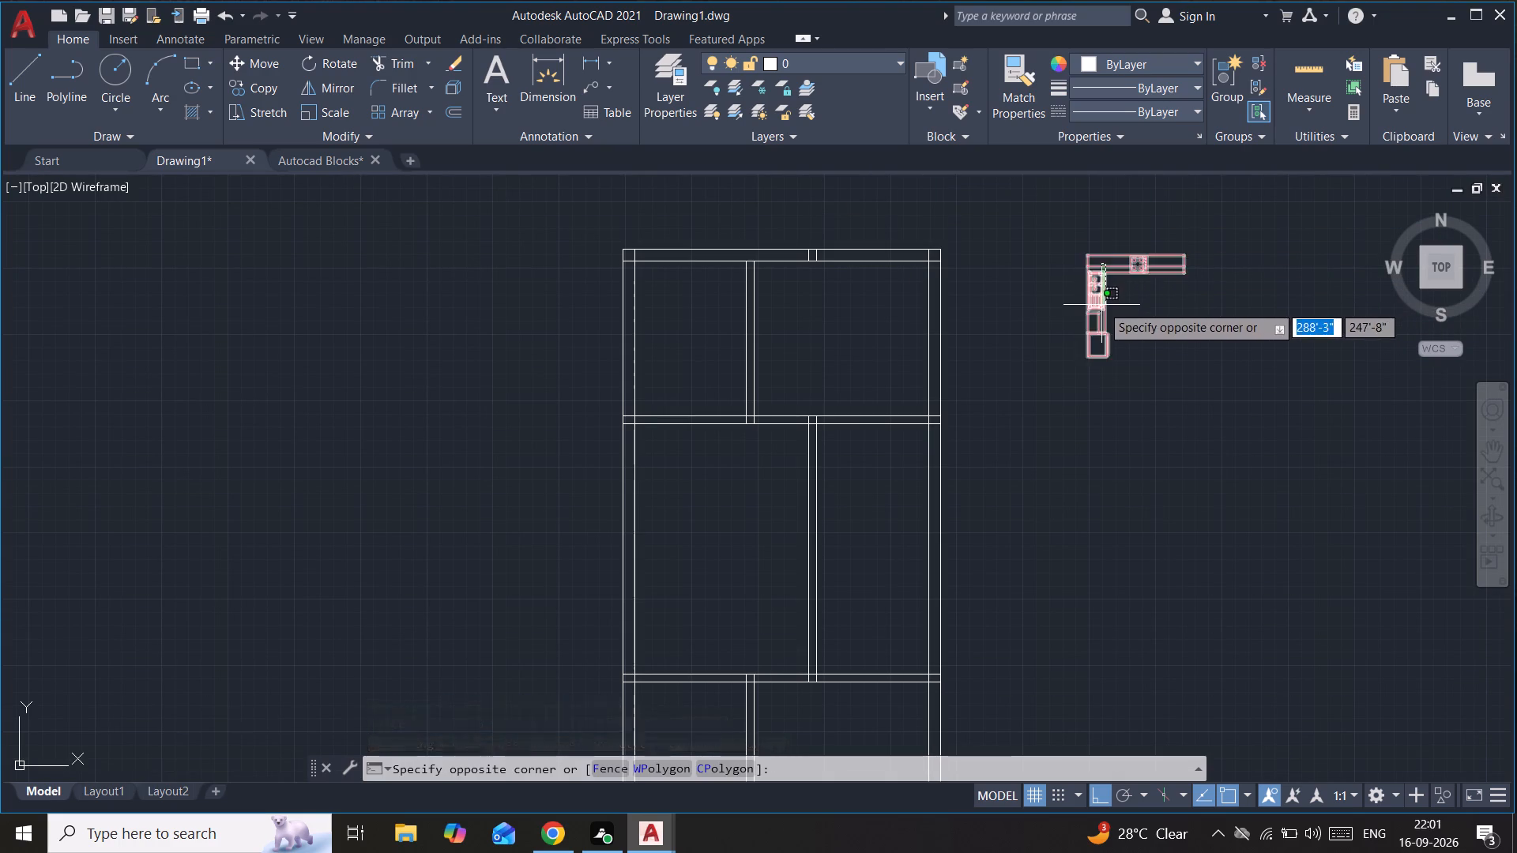
{"action": "left_click", "coordinate": [1101, 305]}
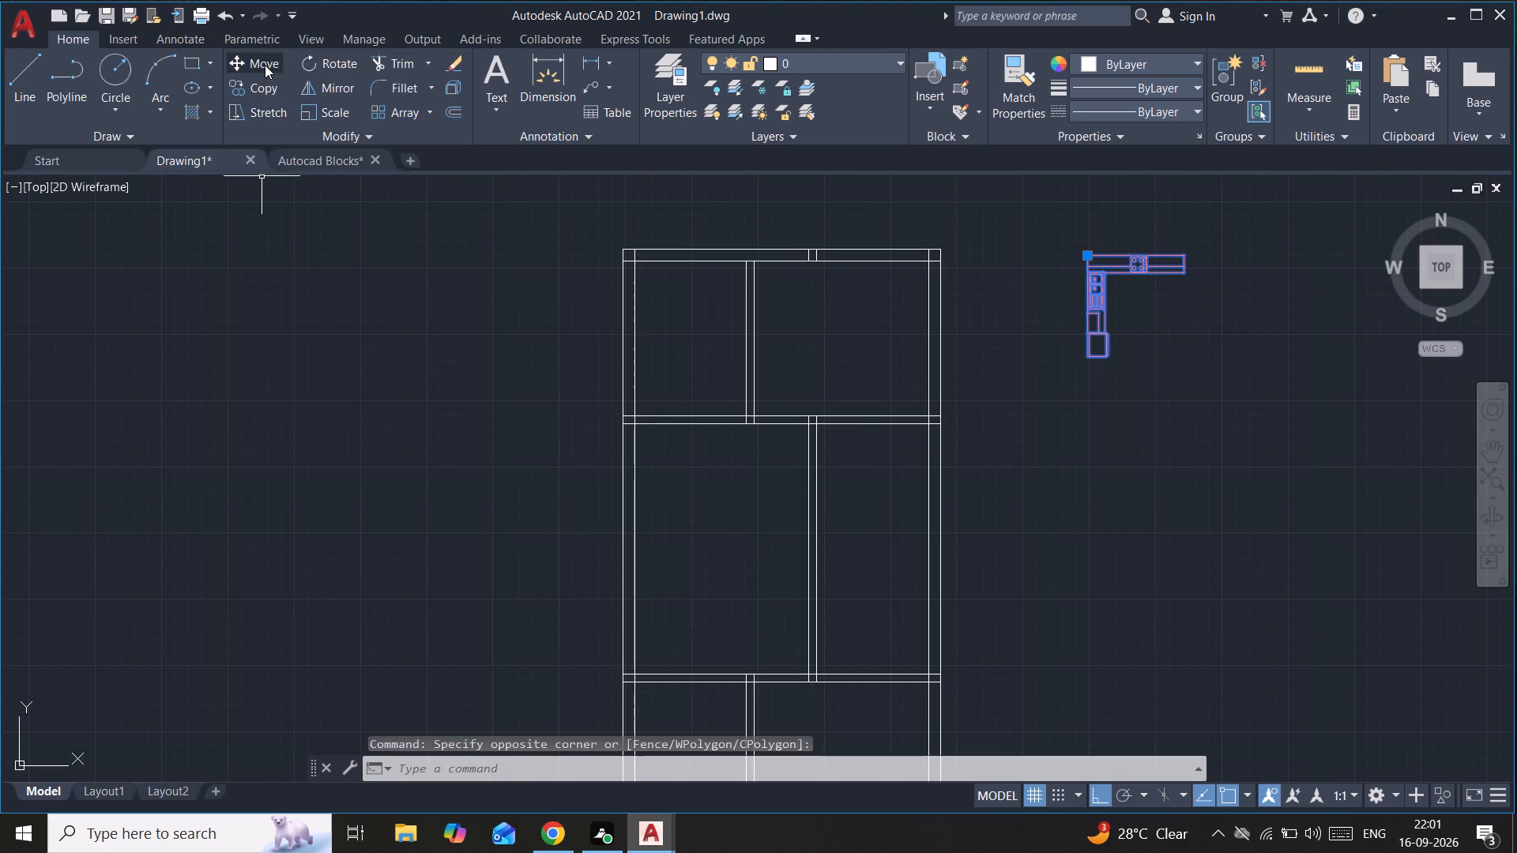
{"action": "left_click", "coordinate": [265, 65]}
{"action": "left_click", "coordinate": [1101, 281]}
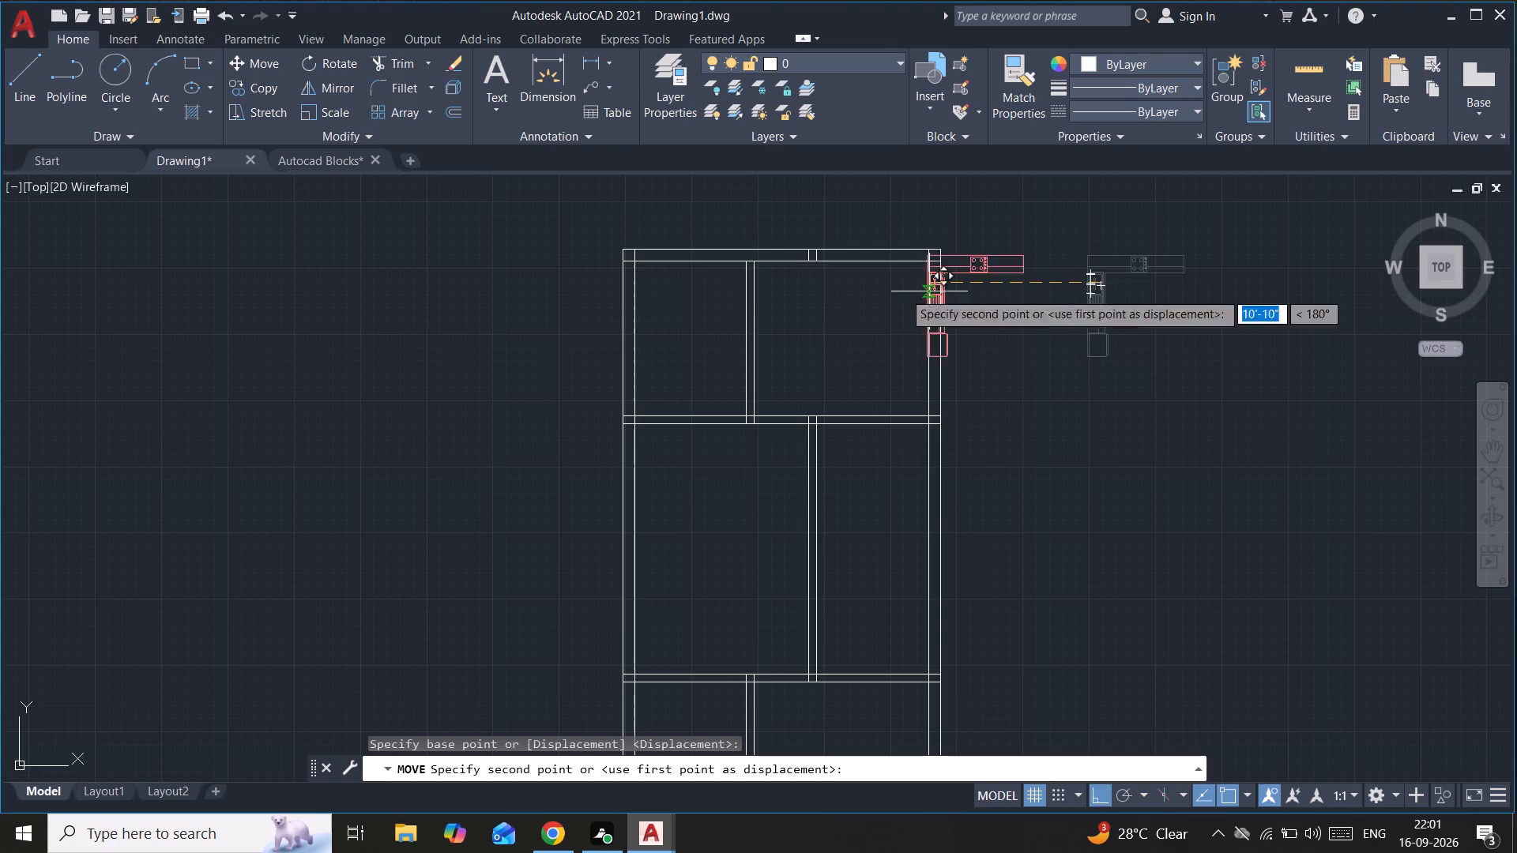
{"action": "scroll", "coordinate": [653, 317], "scroll_direction": "up", "scroll_amount": 2}
{"action": "scroll", "coordinate": [655, 324], "scroll_direction": "down", "scroll_amount": 1}
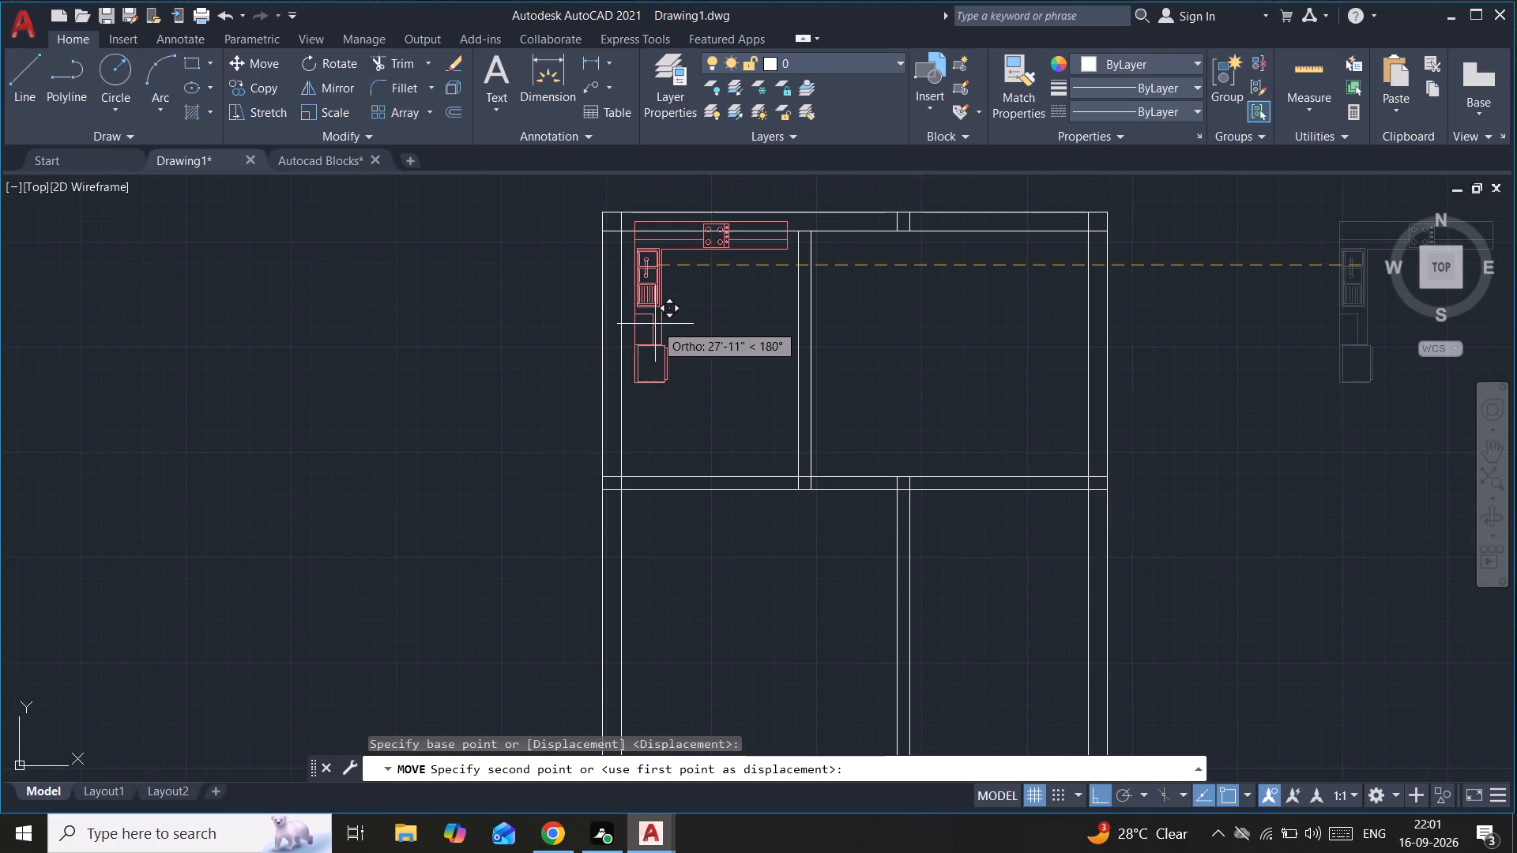
{"action": "middle_click_drag", "start_coordinate": [655, 324], "coordinate": [668, 355]}
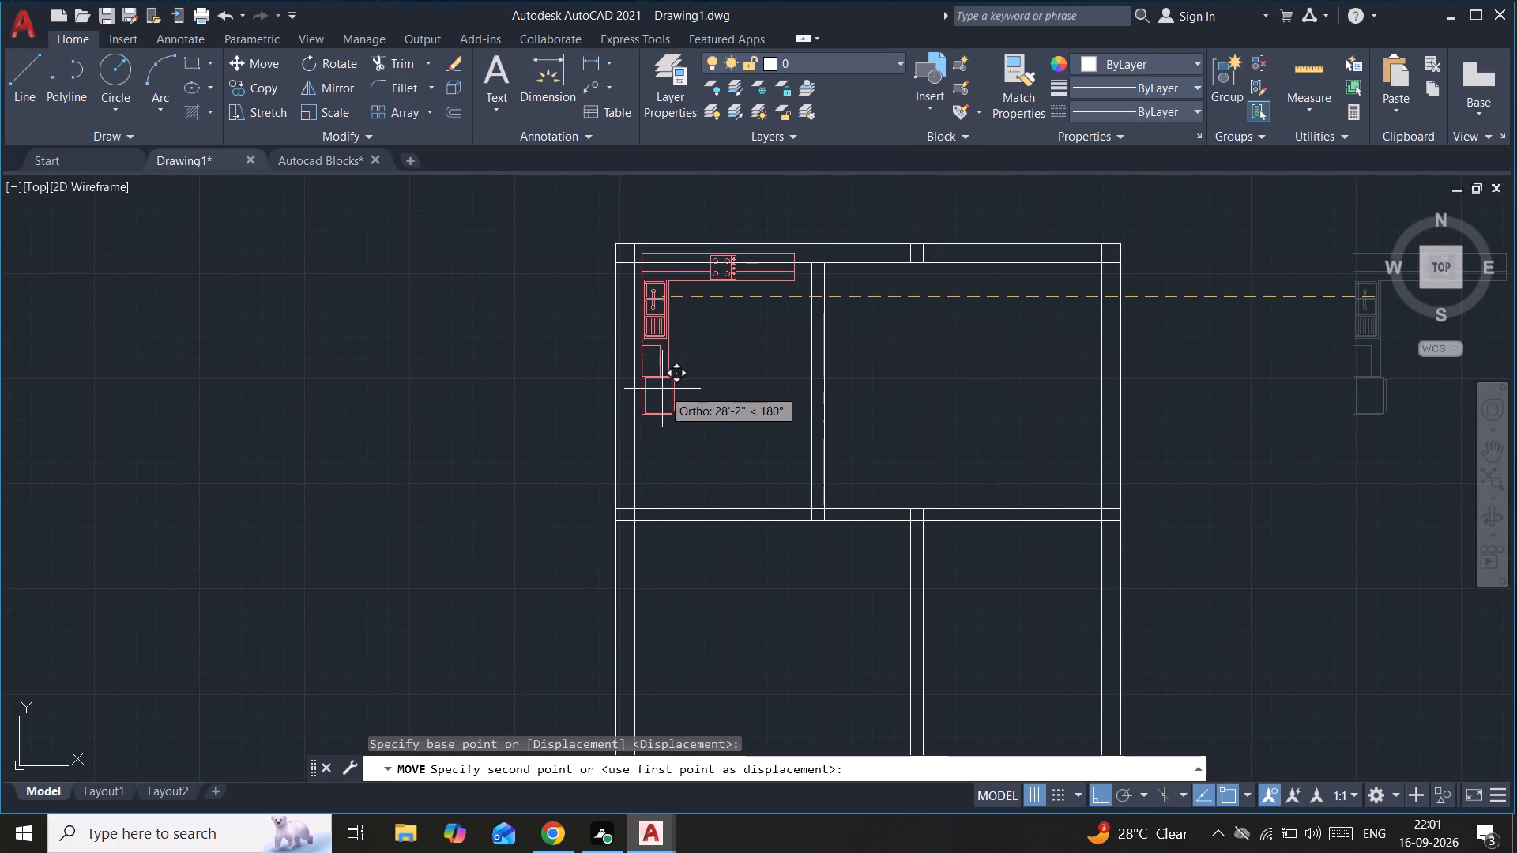
{"action": "key", "text": "F8"}
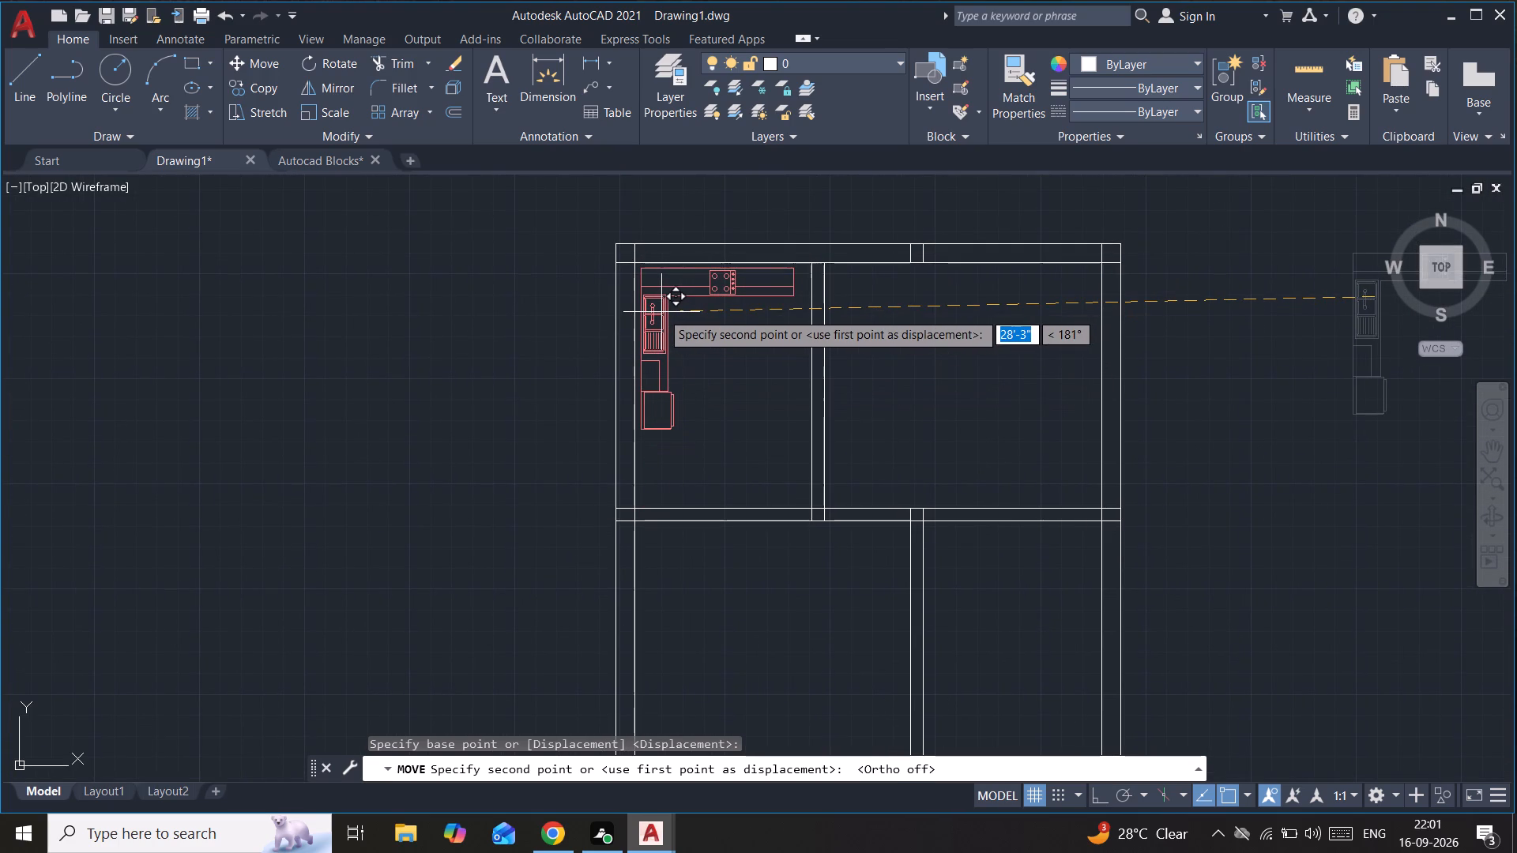
{"action": "left_click", "coordinate": [661, 312]}
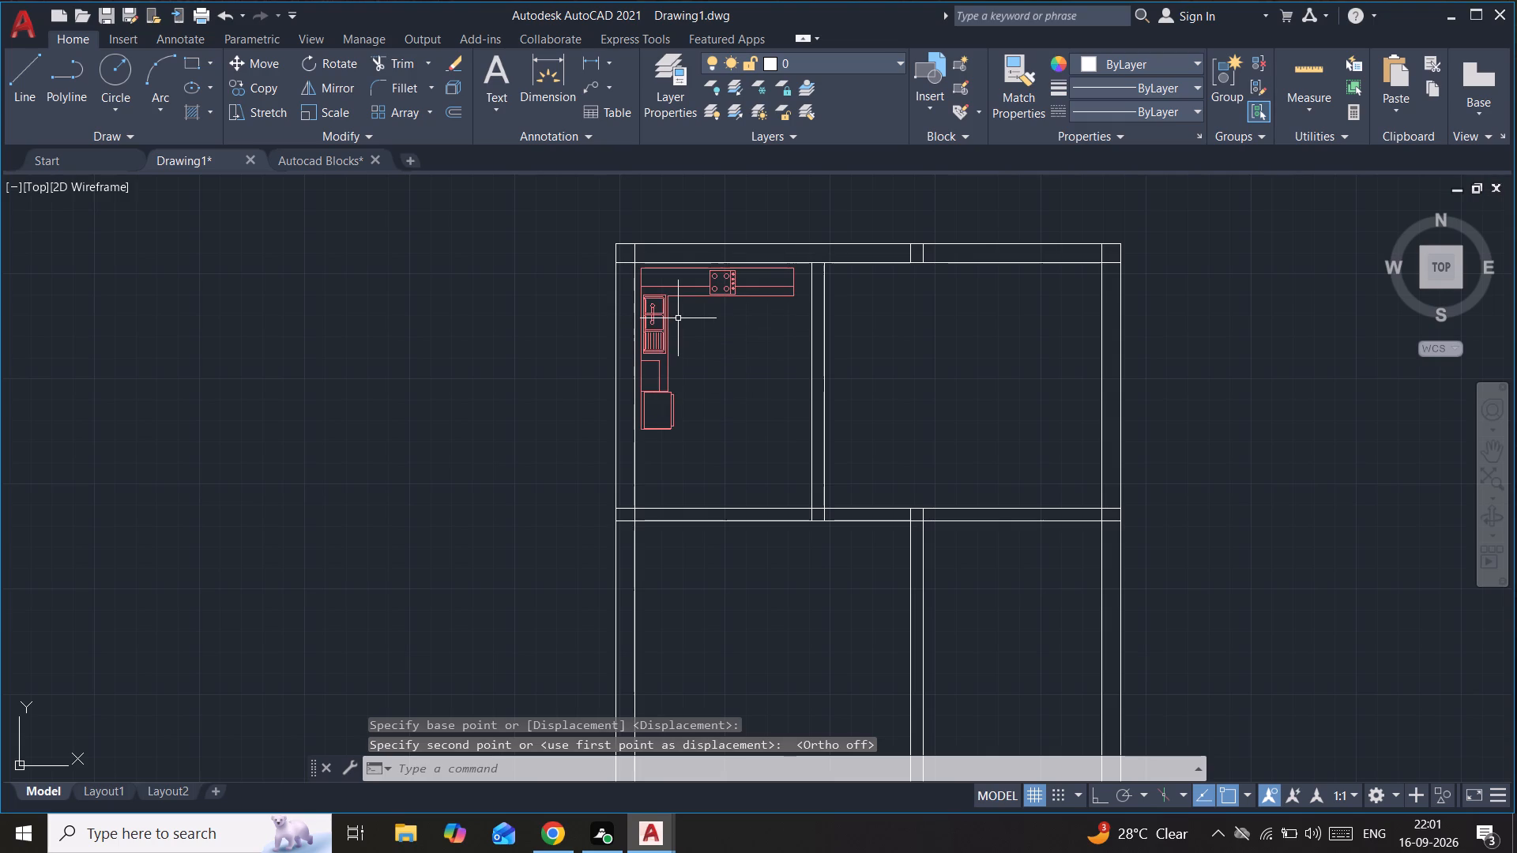
Scale the kitchen block up slightly from its northwest corner so its counter nearly reaches the northwest room's east partition.
{"action": "key", "text": "Escape"}
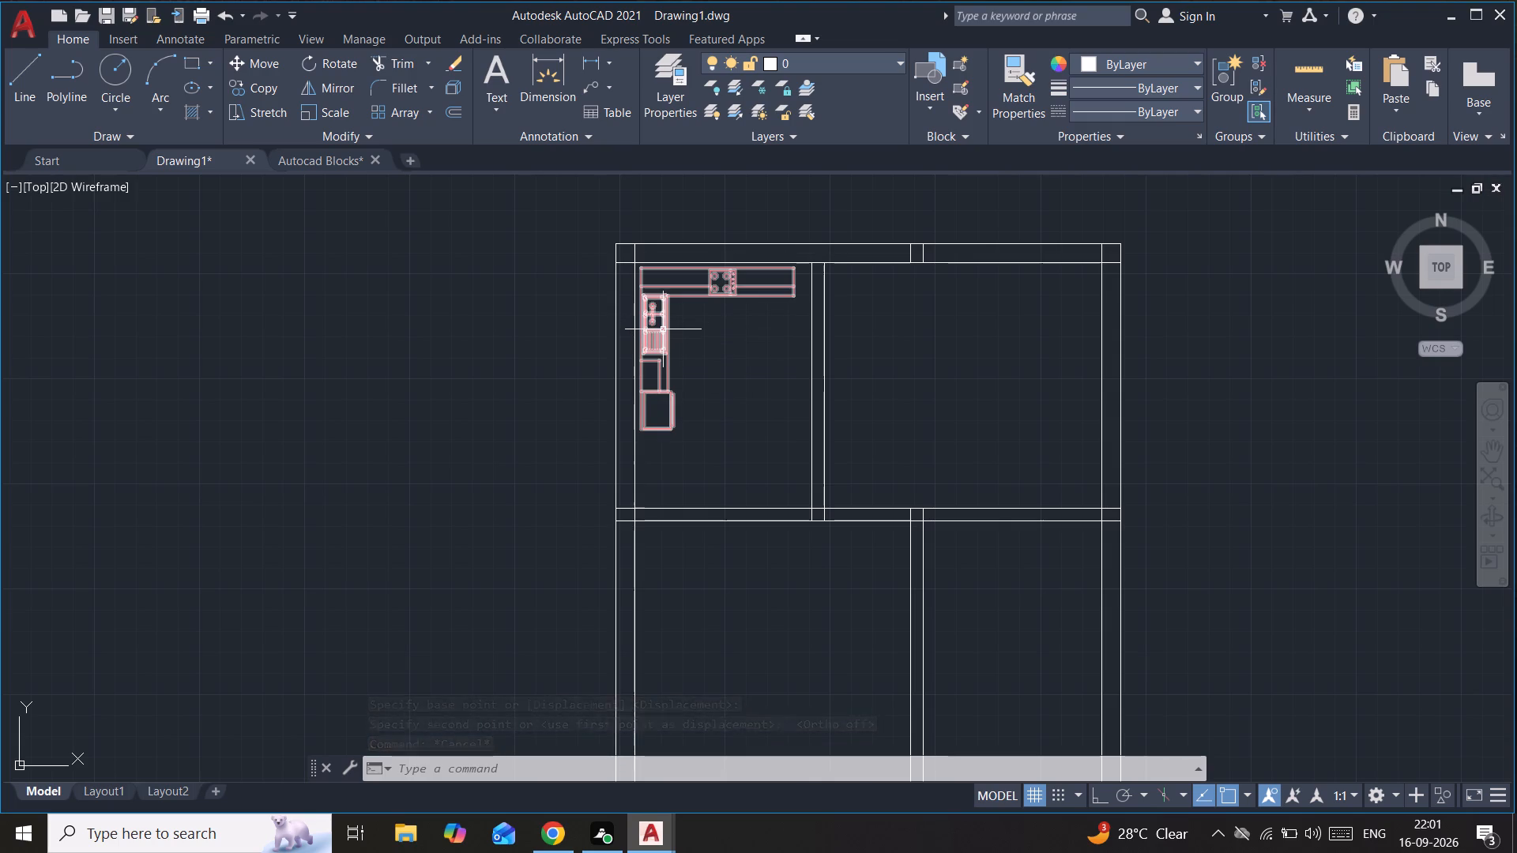
{"action": "left_click", "coordinate": [663, 329]}
{"action": "scroll", "coordinate": [658, 329], "scroll_direction": "up", "scroll_amount": 1}
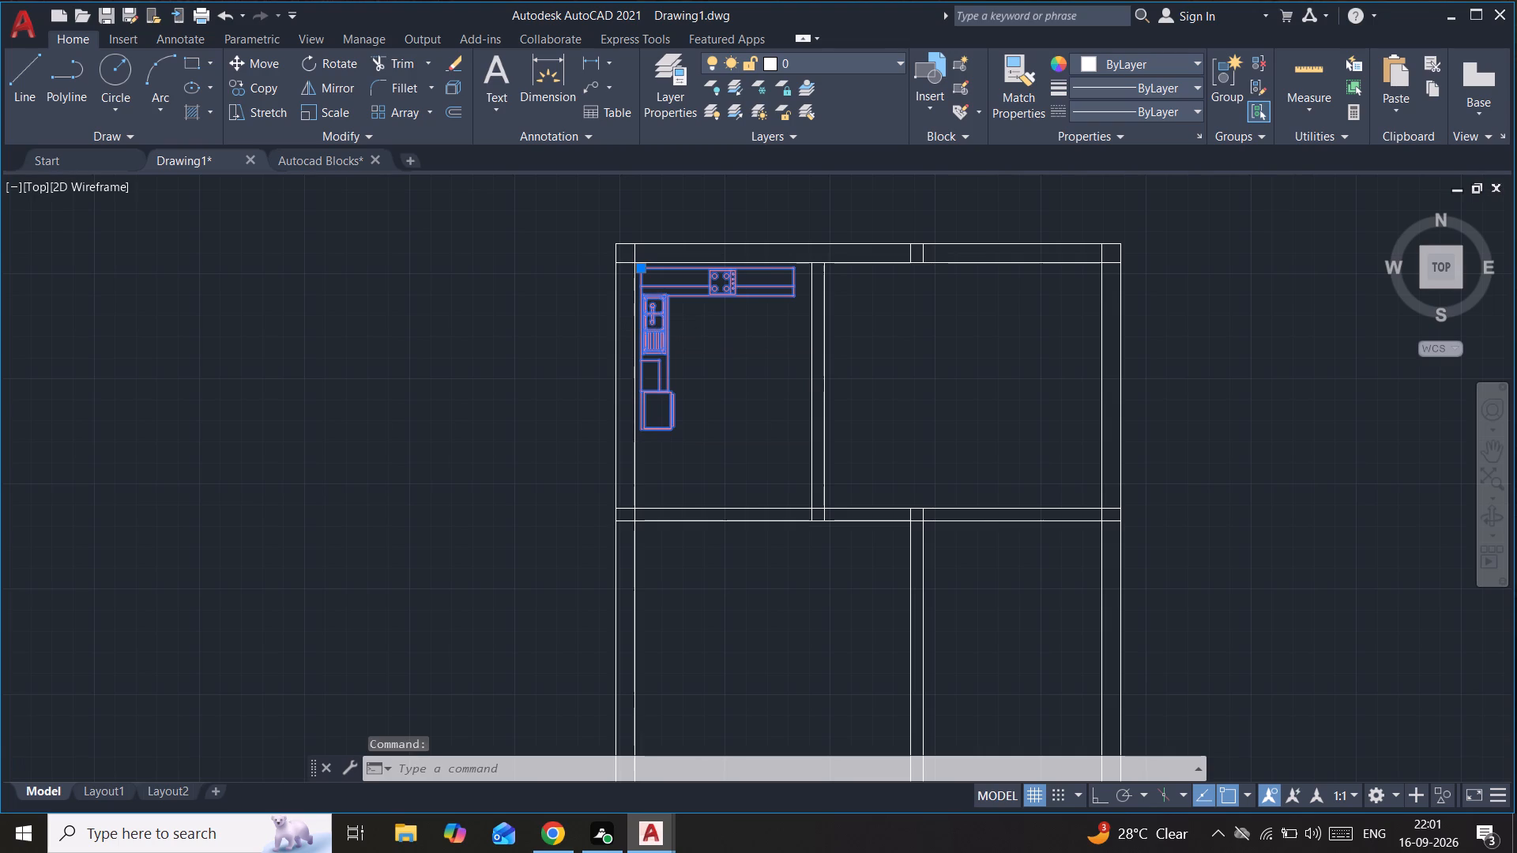
{"action": "middle_click_drag", "start_coordinate": [658, 329], "coordinate": [653, 338]}
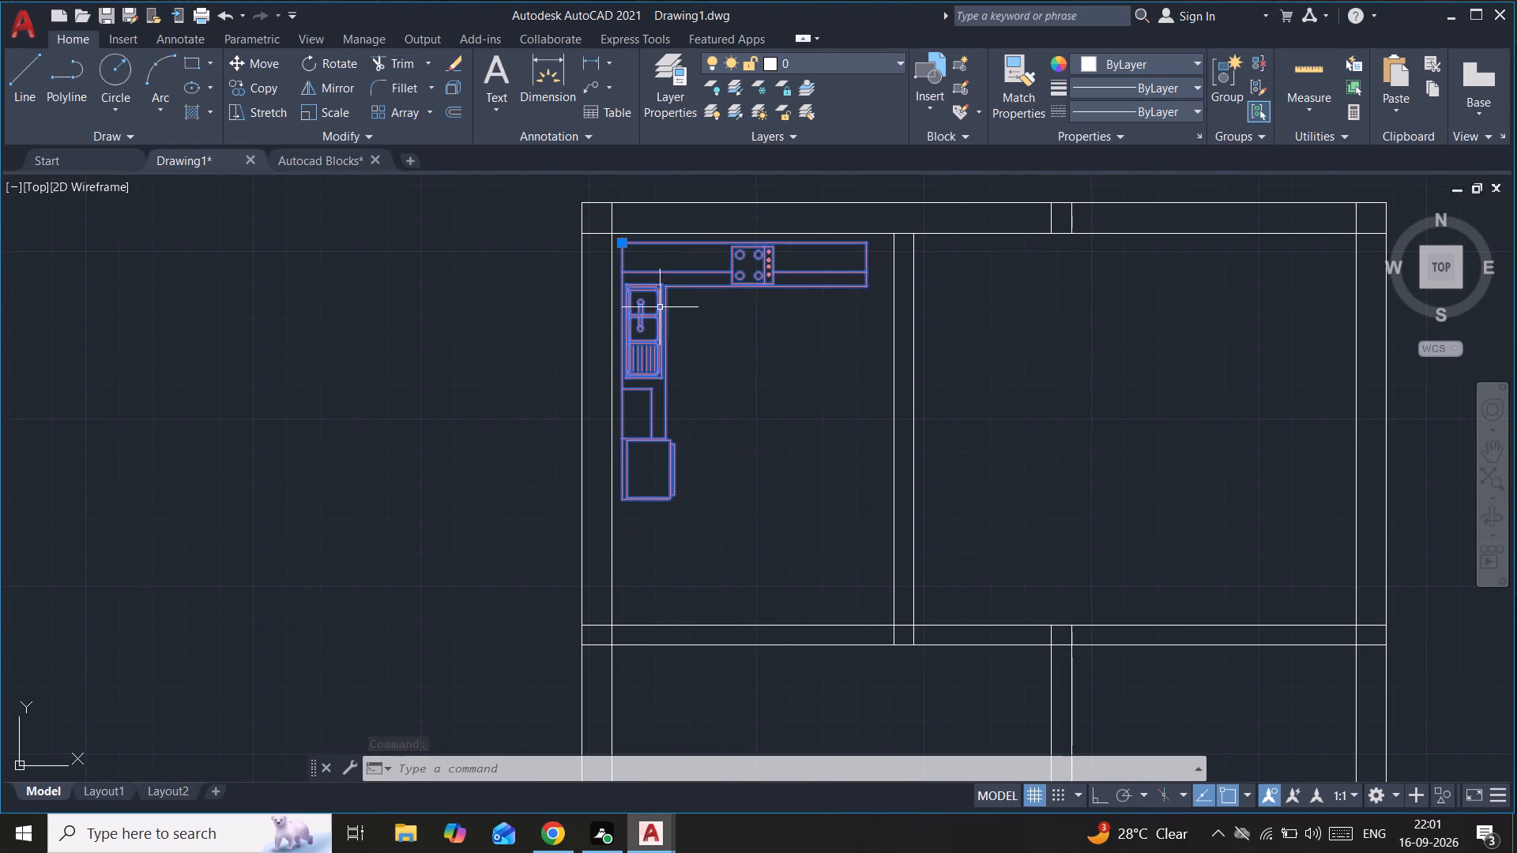
{"action": "left_click", "coordinate": [334, 113]}
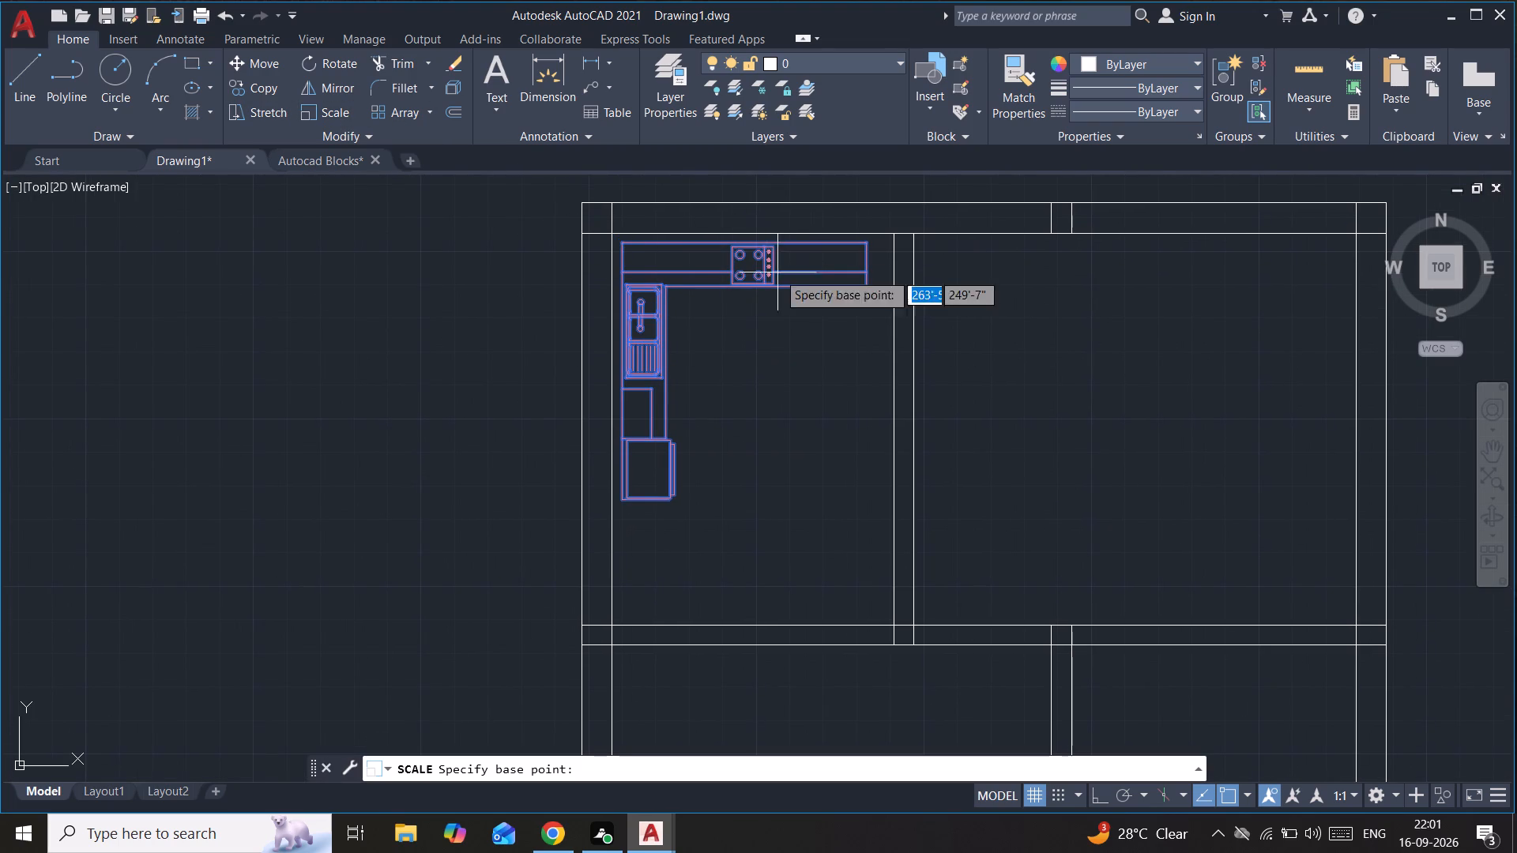
{"action": "left_click", "coordinate": [623, 248]}
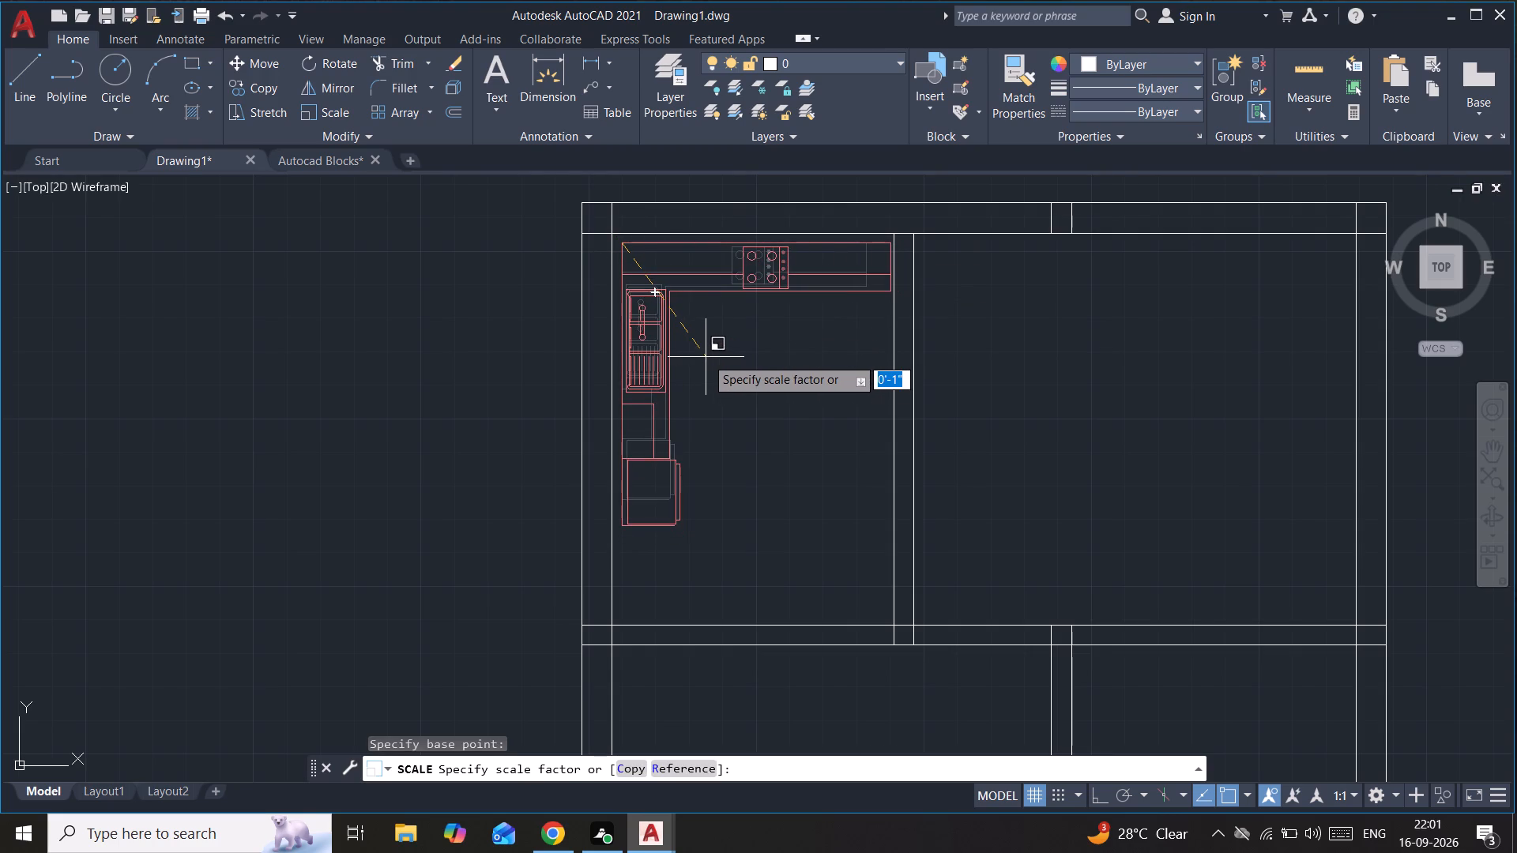
{"action": "left_click", "coordinate": [700, 356]}
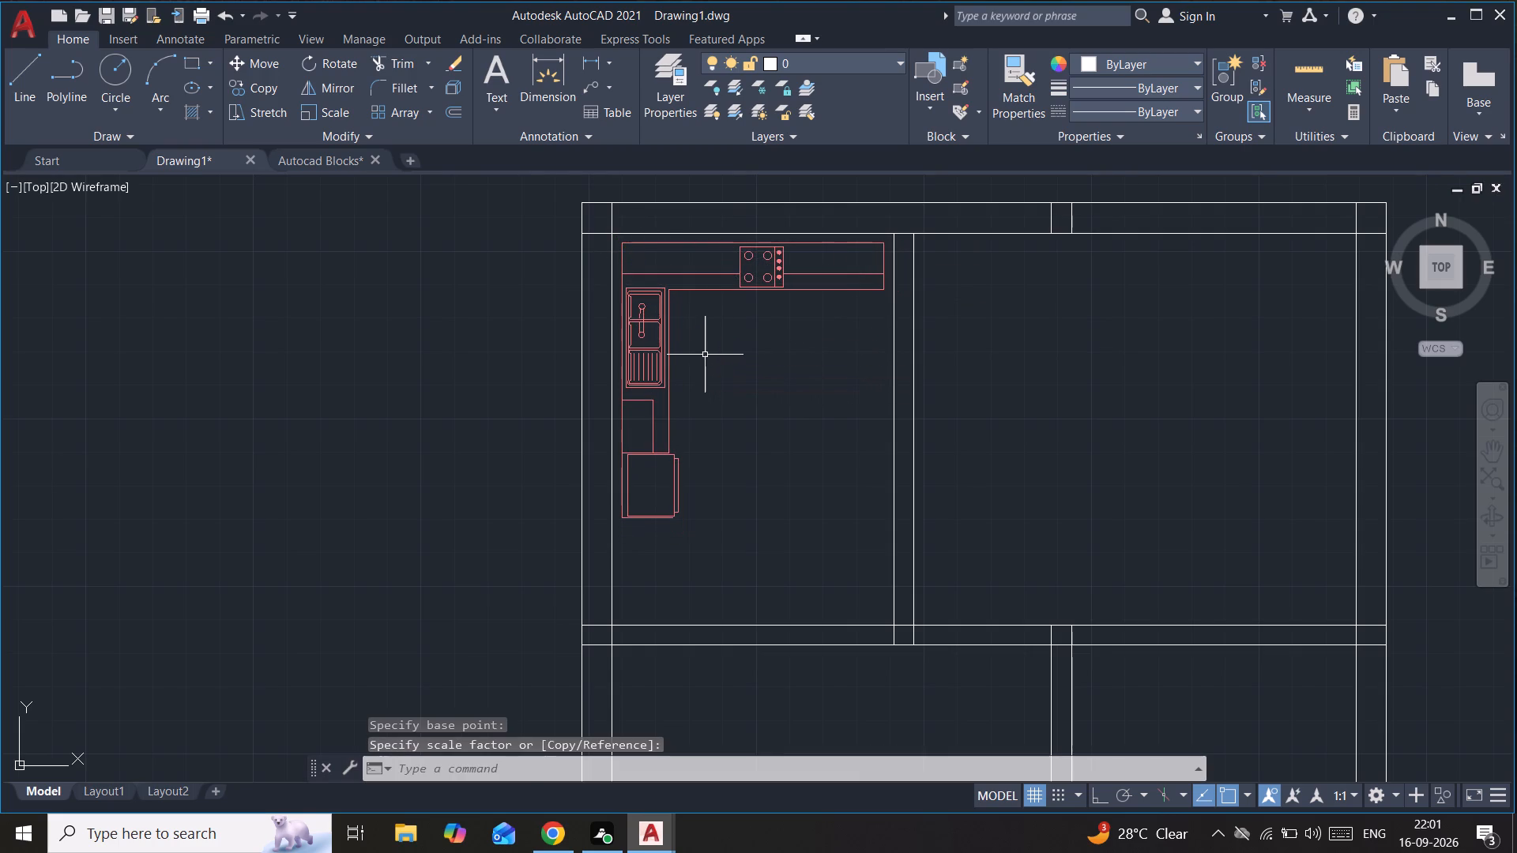
{"action": "middle_click_drag", "start_coordinate": [897, 383], "coordinate": [731, 391]}
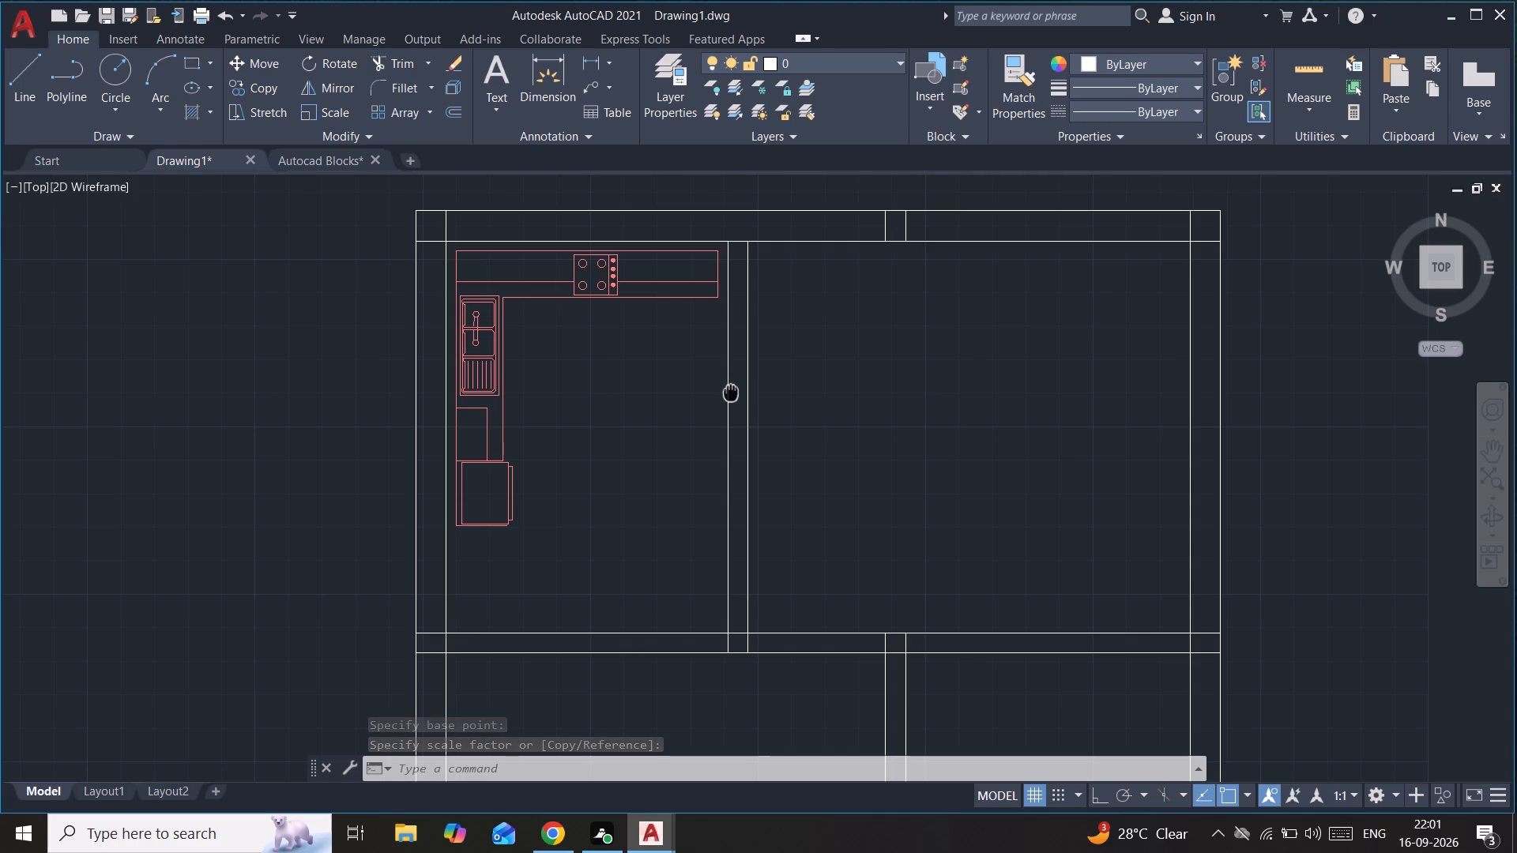
{"action": "middle_click_drag", "start_coordinate": [731, 391], "coordinate": [736, 382]}
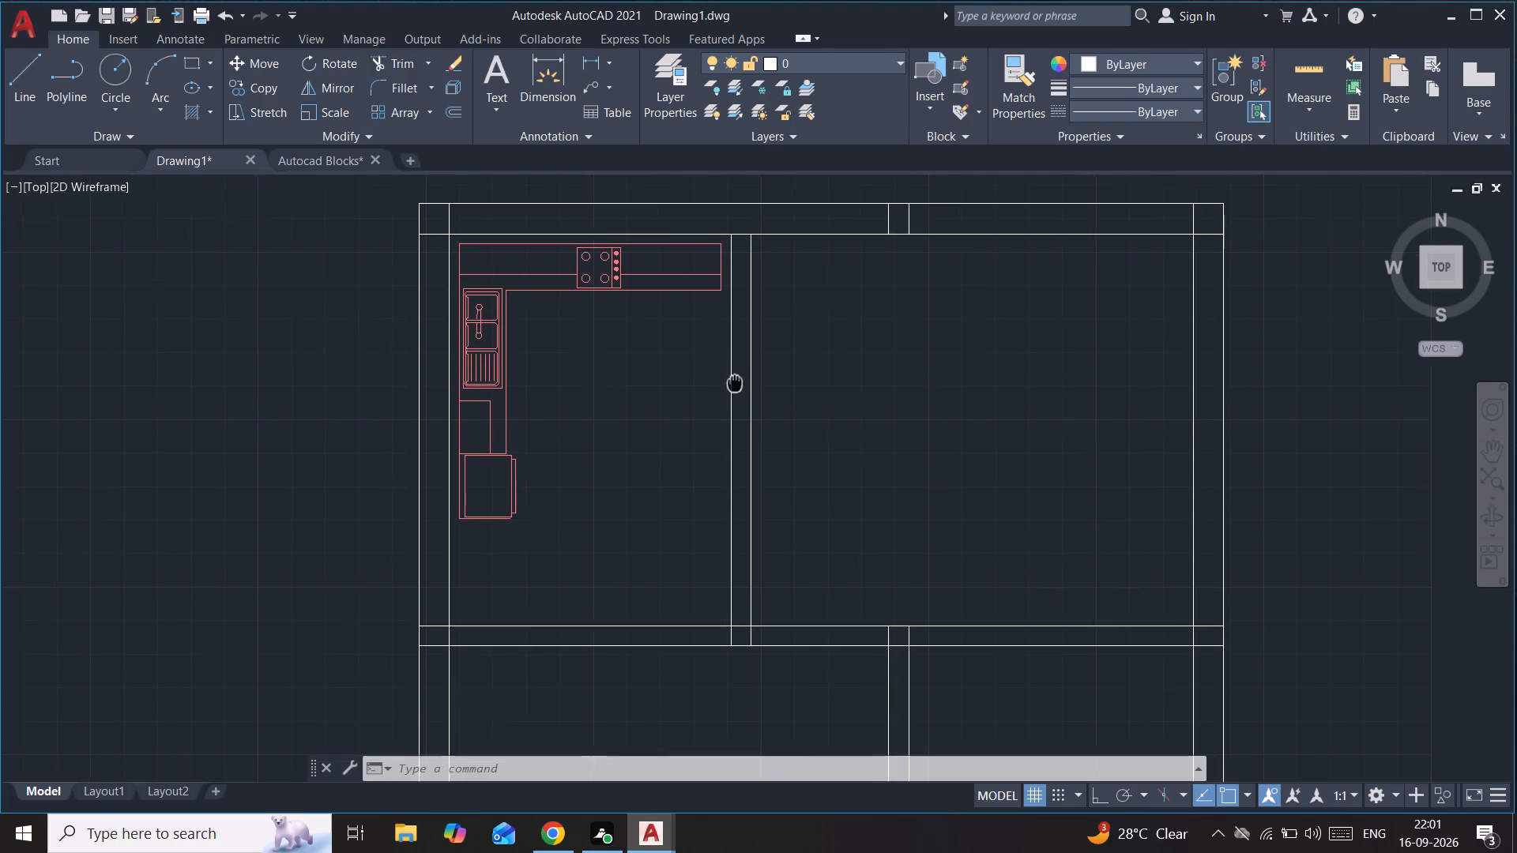
{"action": "middle_click_drag", "start_coordinate": [736, 382], "coordinate": [741, 378]}
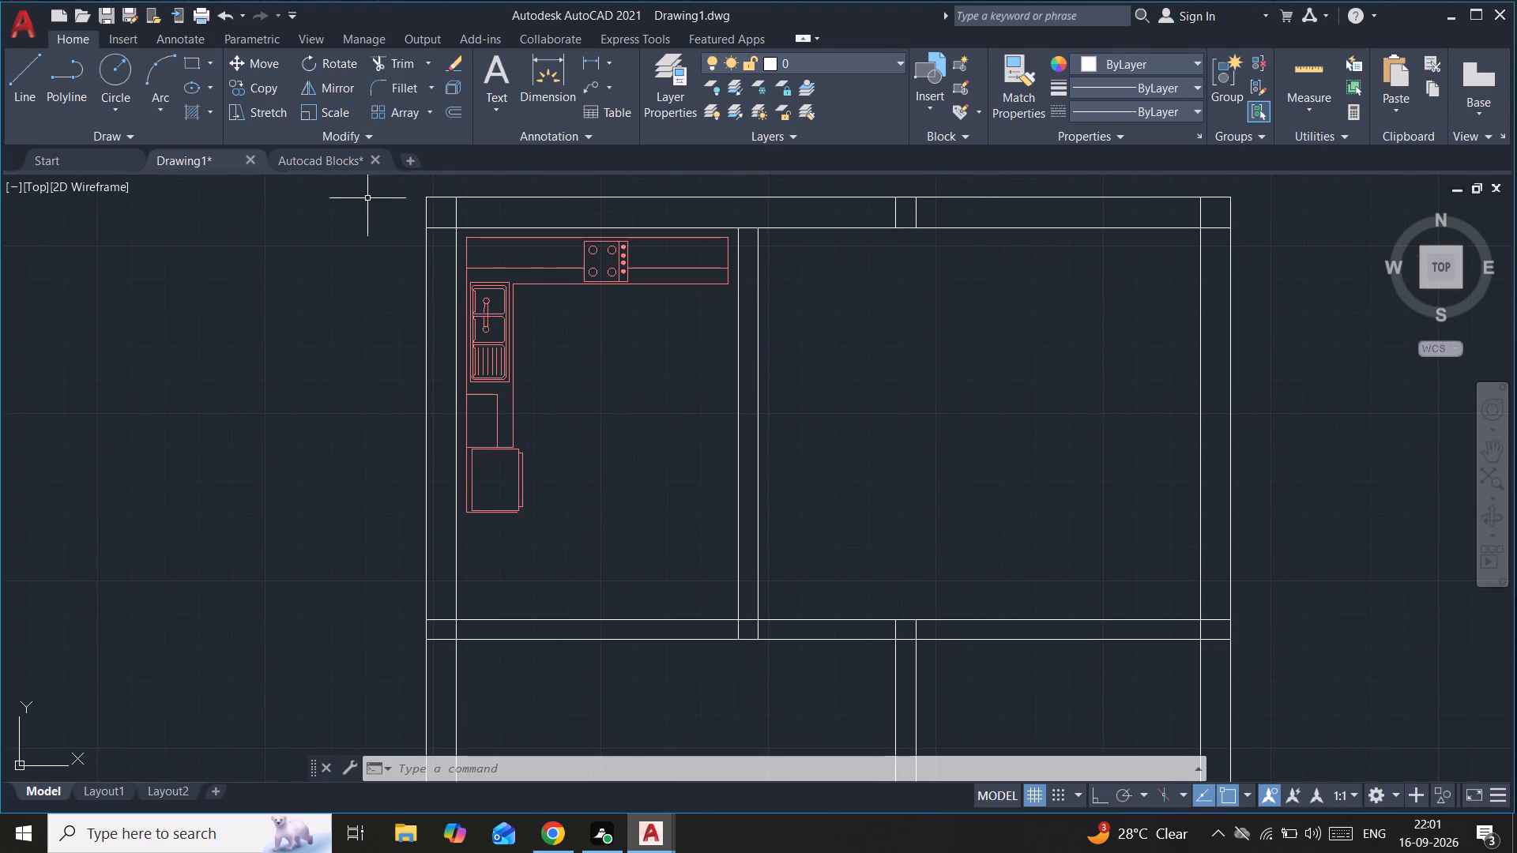
Copy a double bed block with two bedside tables and lamps from the bed section of the Autocad Blocks drawing.
{"action": "left_click", "coordinate": [327, 160]}
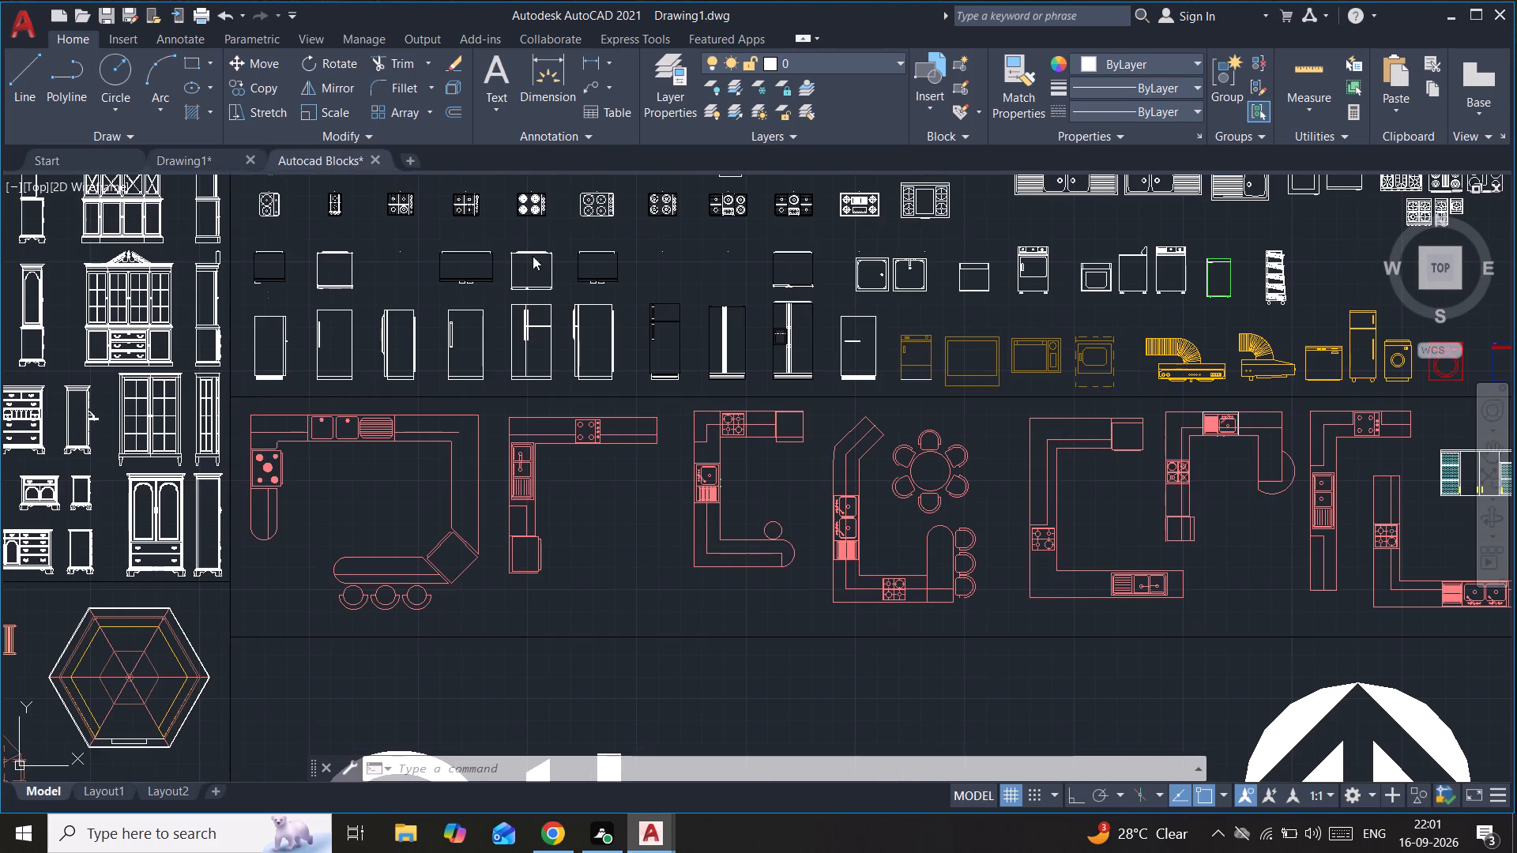
{"action": "scroll", "coordinate": [537, 285], "scroll_direction": "down", "scroll_amount": 4}
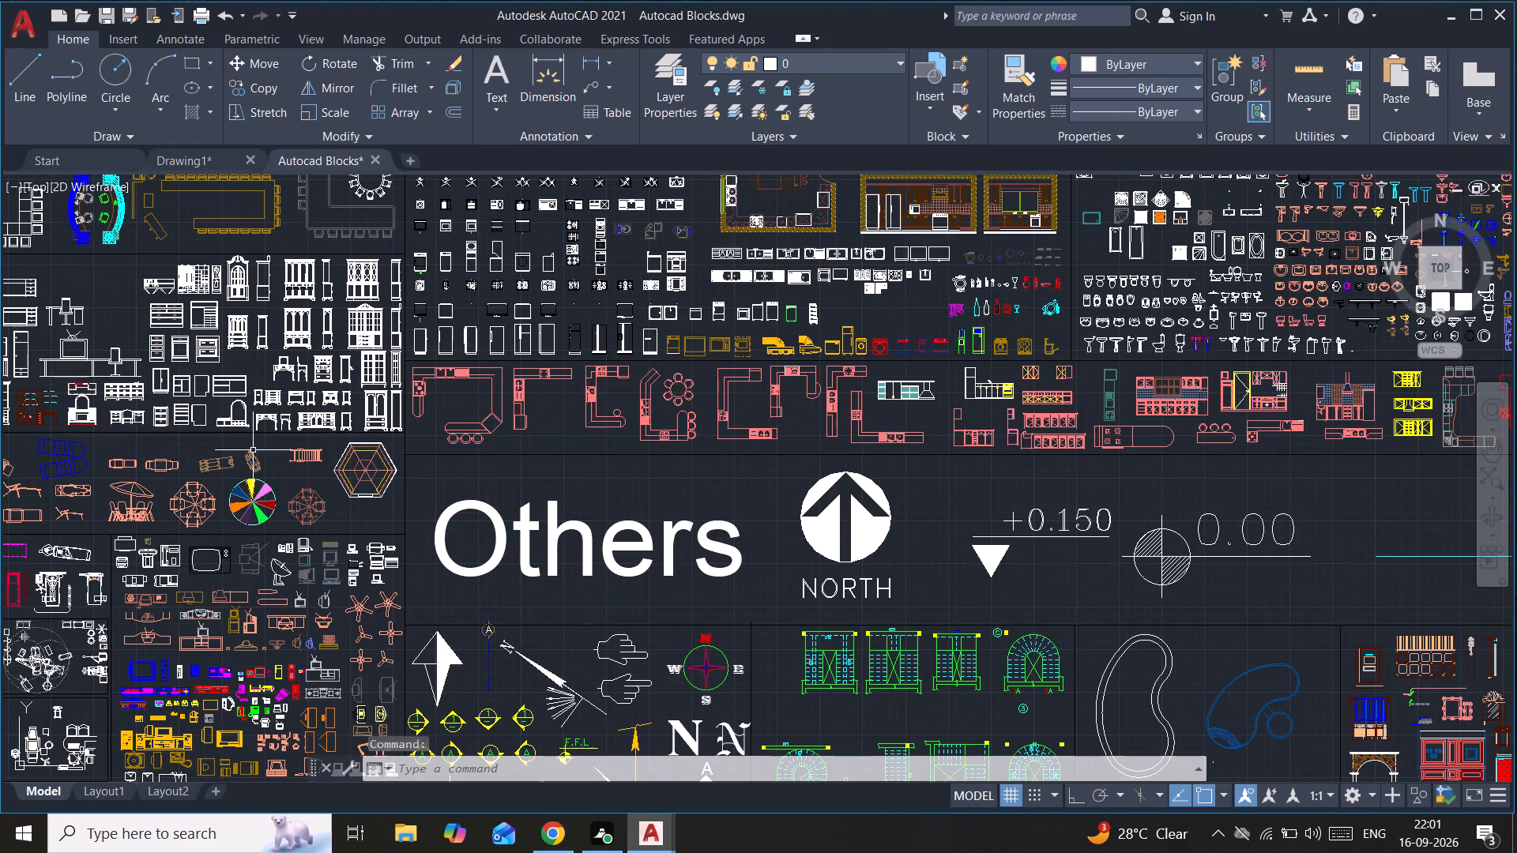
{"action": "scroll", "coordinate": [253, 450], "scroll_direction": "down", "scroll_amount": 2}
{"action": "middle_click_drag", "start_coordinate": [265, 443], "coordinate": [939, 298]}
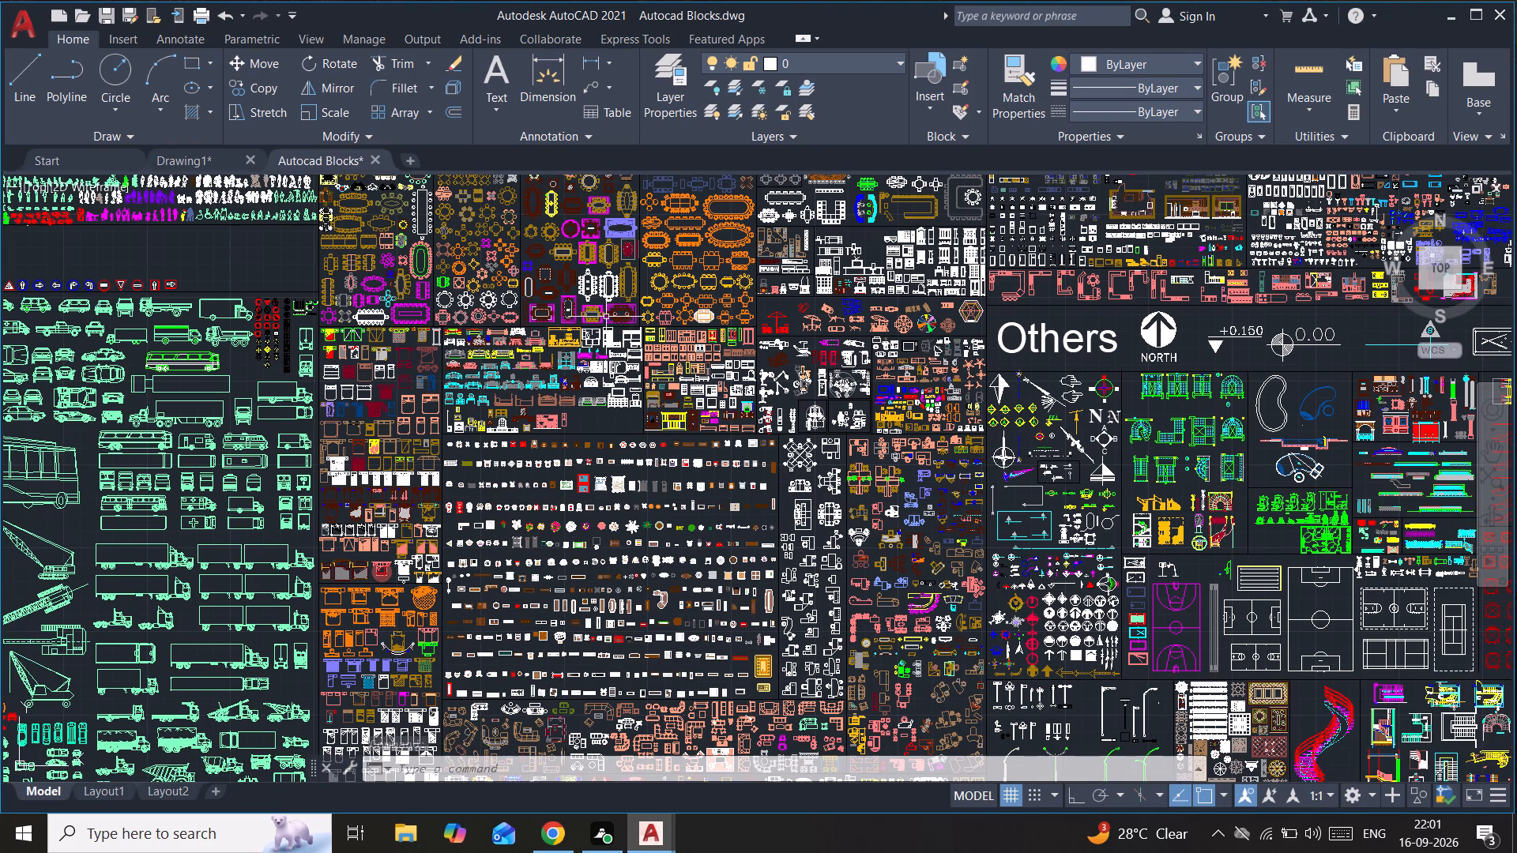
{"action": "middle_click_drag", "start_coordinate": [395, 423], "coordinate": [703, 349]}
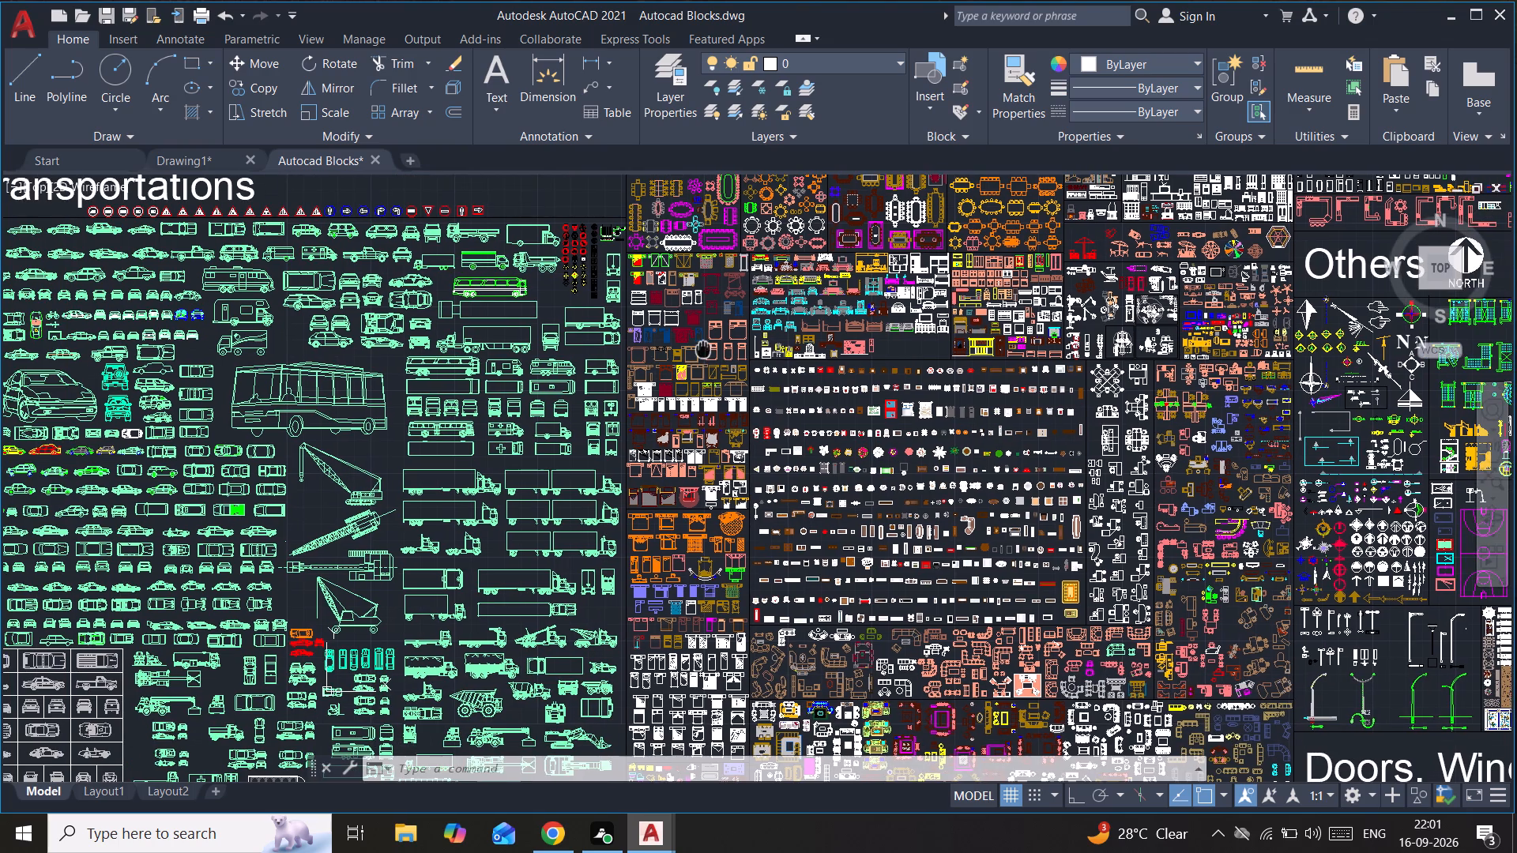
{"action": "scroll", "coordinate": [649, 361], "scroll_direction": "up", "scroll_amount": 2}
{"action": "scroll", "coordinate": [710, 341], "scroll_direction": "up", "scroll_amount": 1}
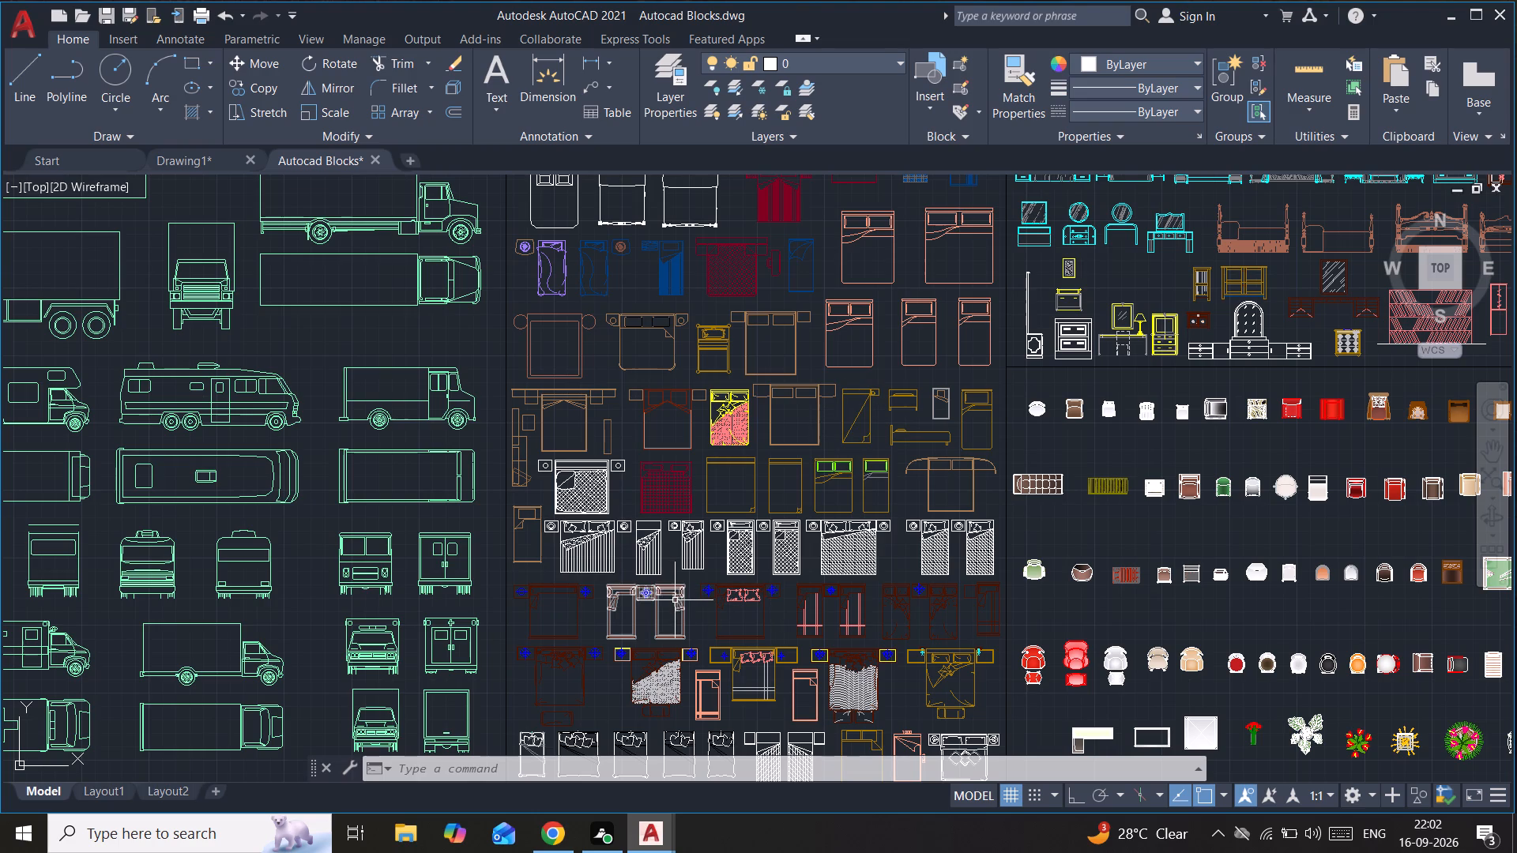
{"action": "left_click", "coordinate": [724, 590]}
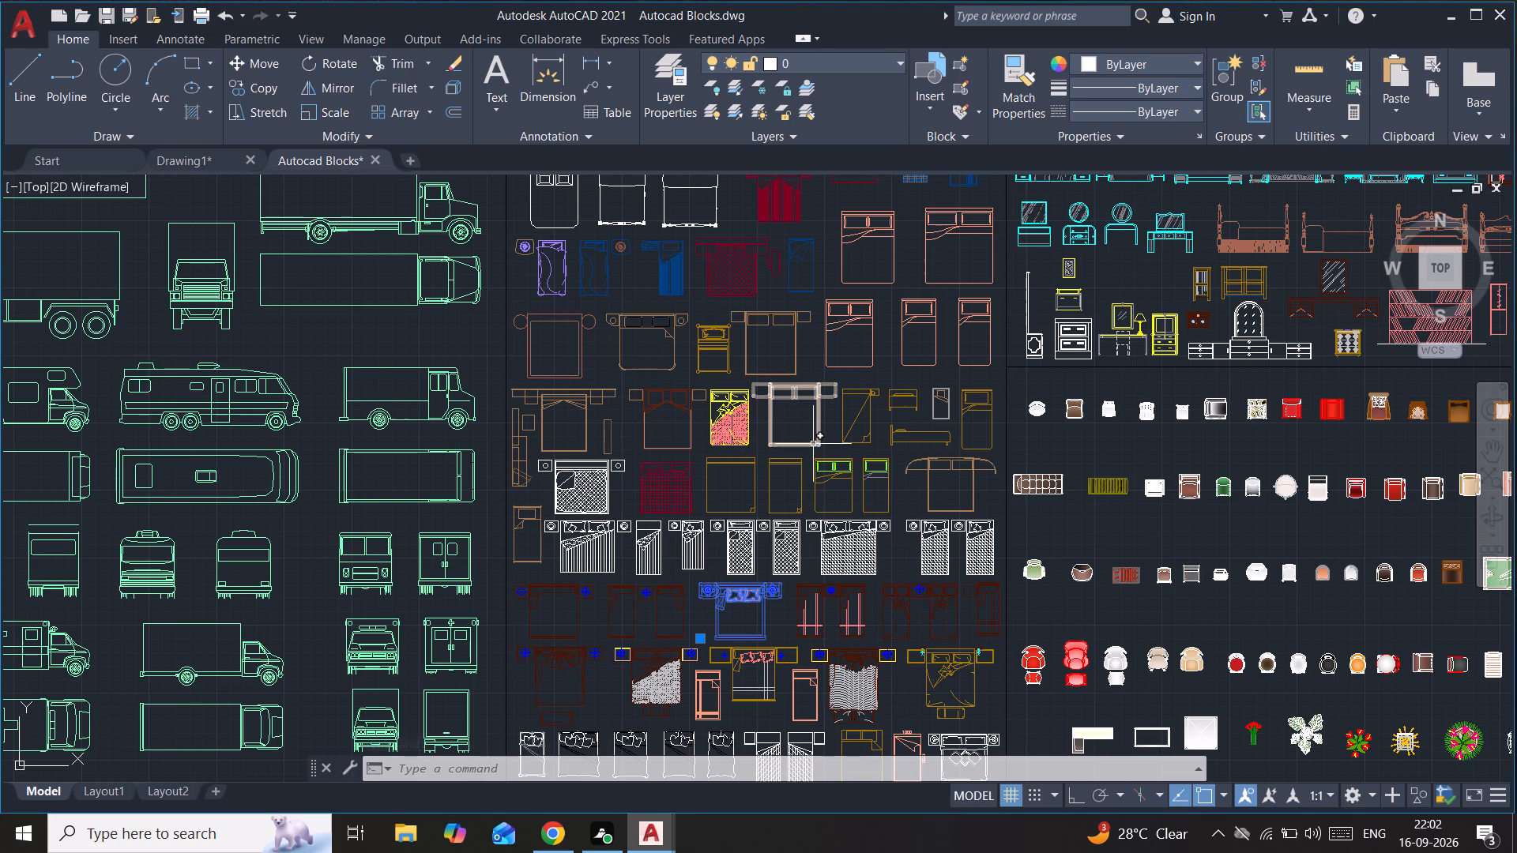
{"action": "key", "text": "ctrl+c"}
{"action": "key", "text": "ctrl+c"}
{"action": "key", "text": "ctrl+c"}
{"action": "key", "text": "ctrl+c"}
{"action": "key", "text": "ctrl+c"}
{"action": "key", "text": "ctrl+c"}
{"action": "key", "text": "ctrl+c"}
{"action": "key", "text": "ctrl+c"}
{"action": "key", "text": "ctrl+c"}
{"action": "key", "text": "ctrl+c"}
{"action": "key", "text": "ctrl+c"}
{"action": "key", "text": "ctrl+c"}
{"action": "key", "text": "ctrl+c"}
{"action": "key", "text": "ctrl+c"}
{"action": "key", "text": "ctrl+c"}
{"action": "key", "text": "ctrl+c"}
{"action": "key", "text": "ctrl+c"}
{"action": "key", "text": "ctrl+c"}
{"action": "key", "text": "ctrl+c"}
{"action": "key", "text": "ctrl+c"}
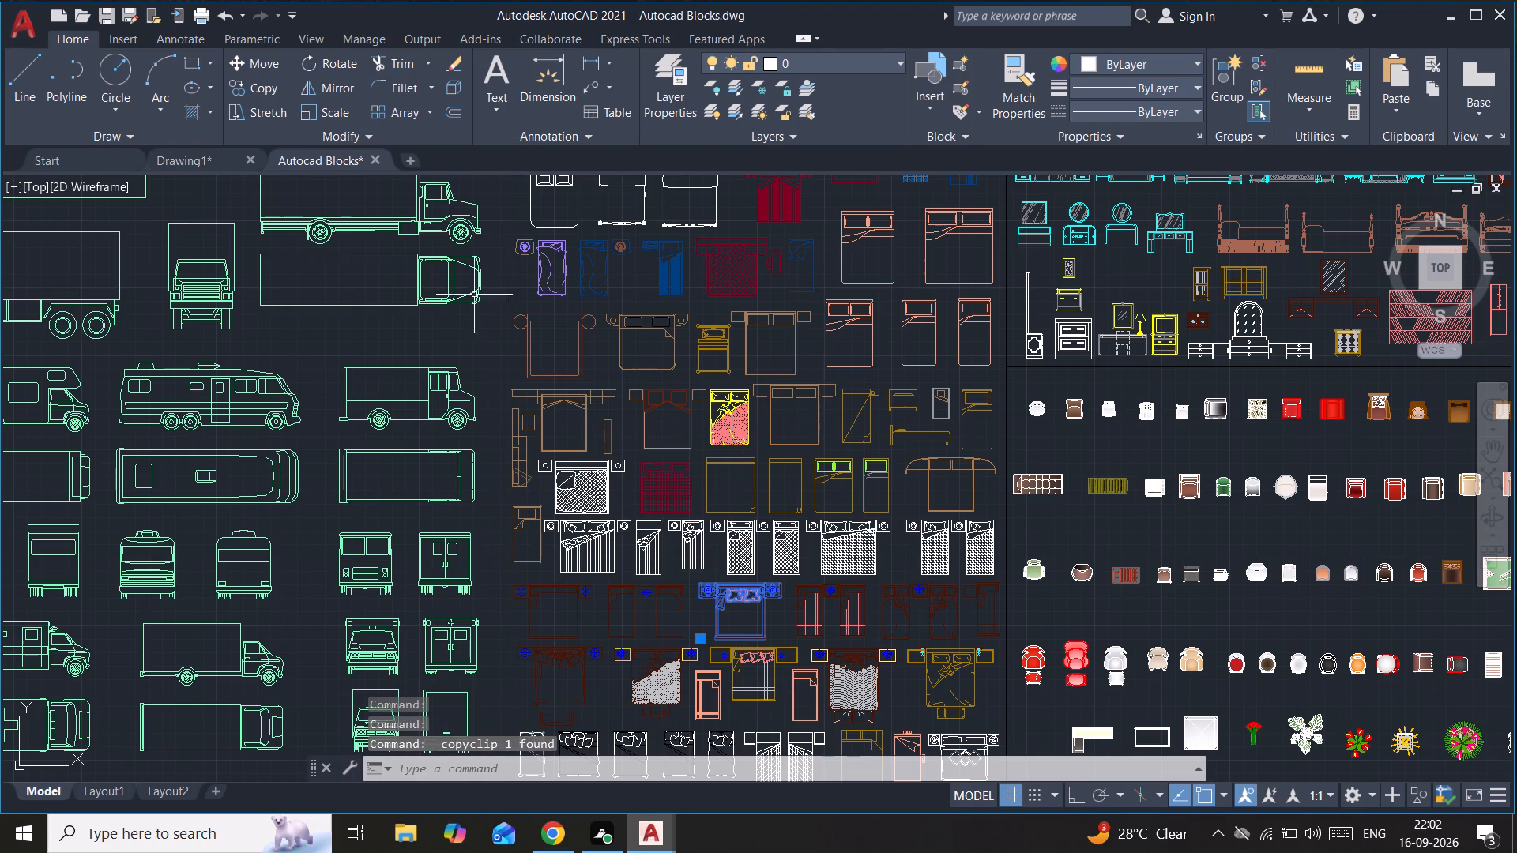
Paste the copied double bed block into Drawing1, in the empty space east of the plan's northeast room.
{"action": "left_click", "coordinate": [221, 152]}
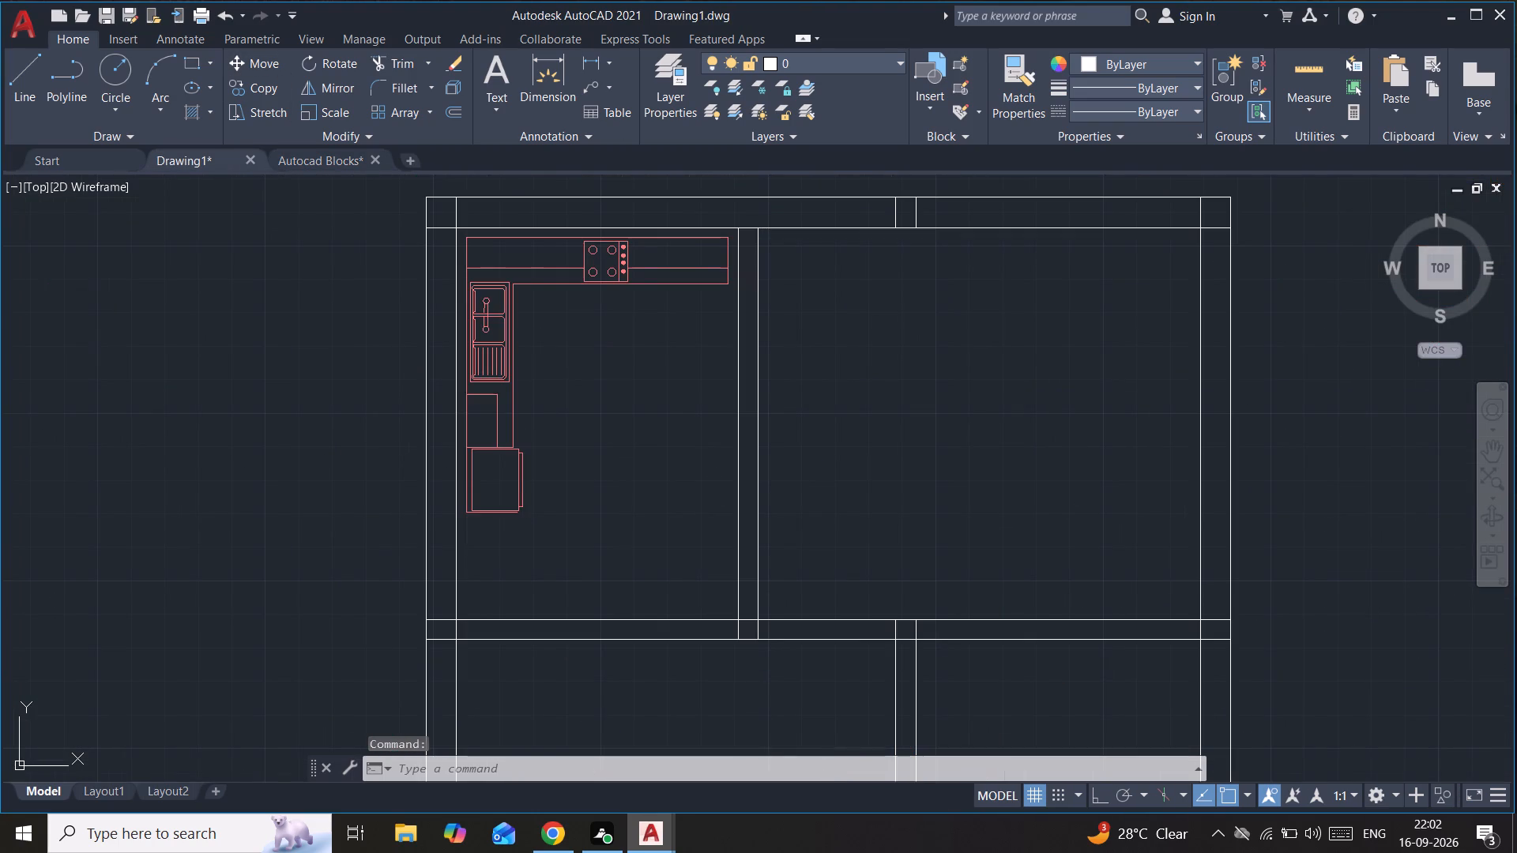
{"action": "scroll", "coordinate": [1152, 292], "scroll_direction": "down", "scroll_amount": 3}
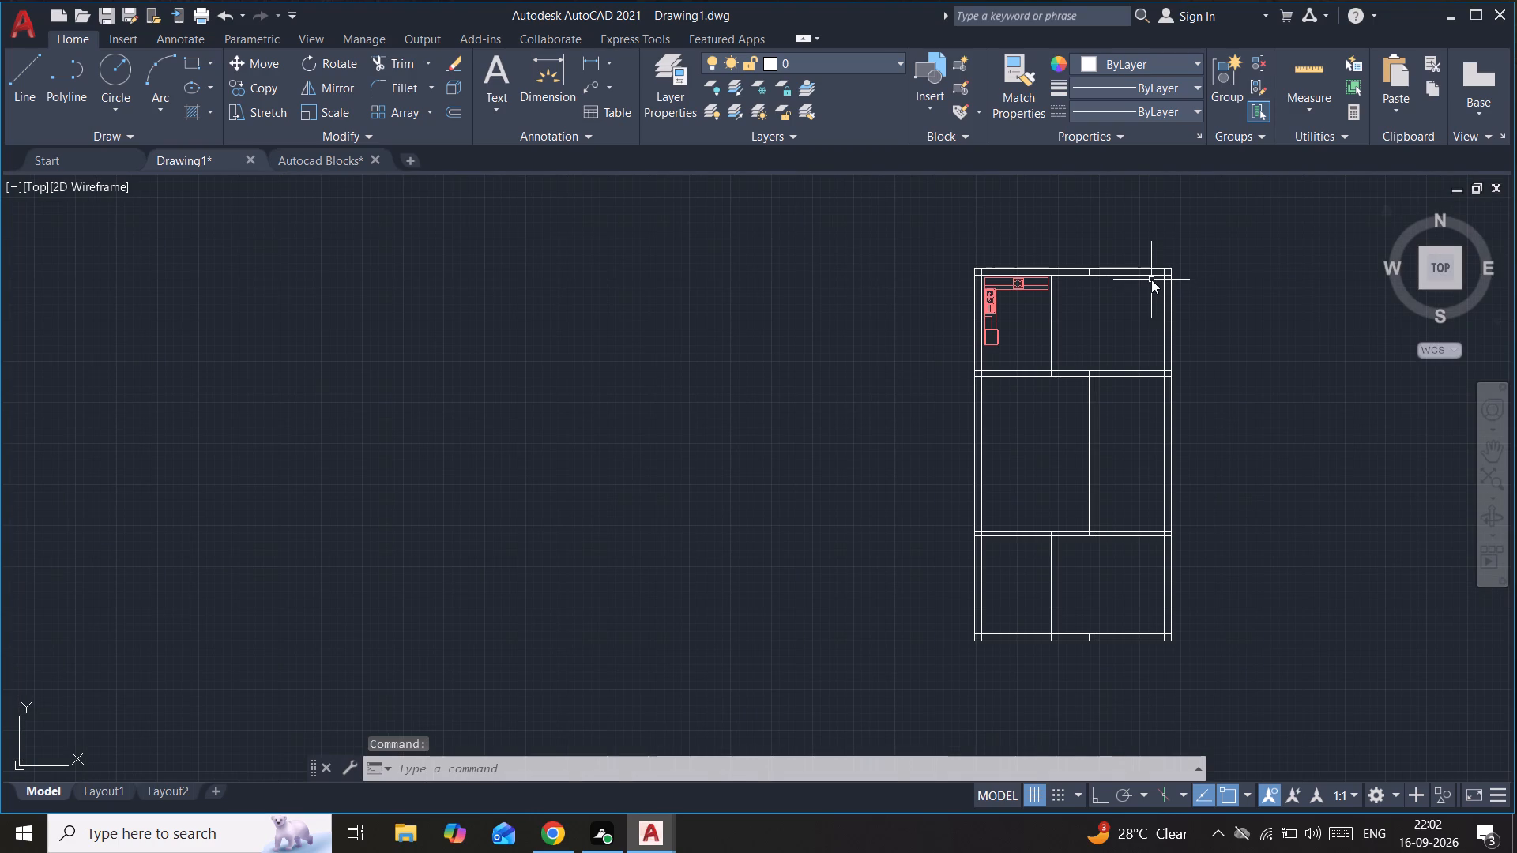
{"action": "middle_click_drag", "start_coordinate": [1131, 279], "coordinate": [925, 276]}
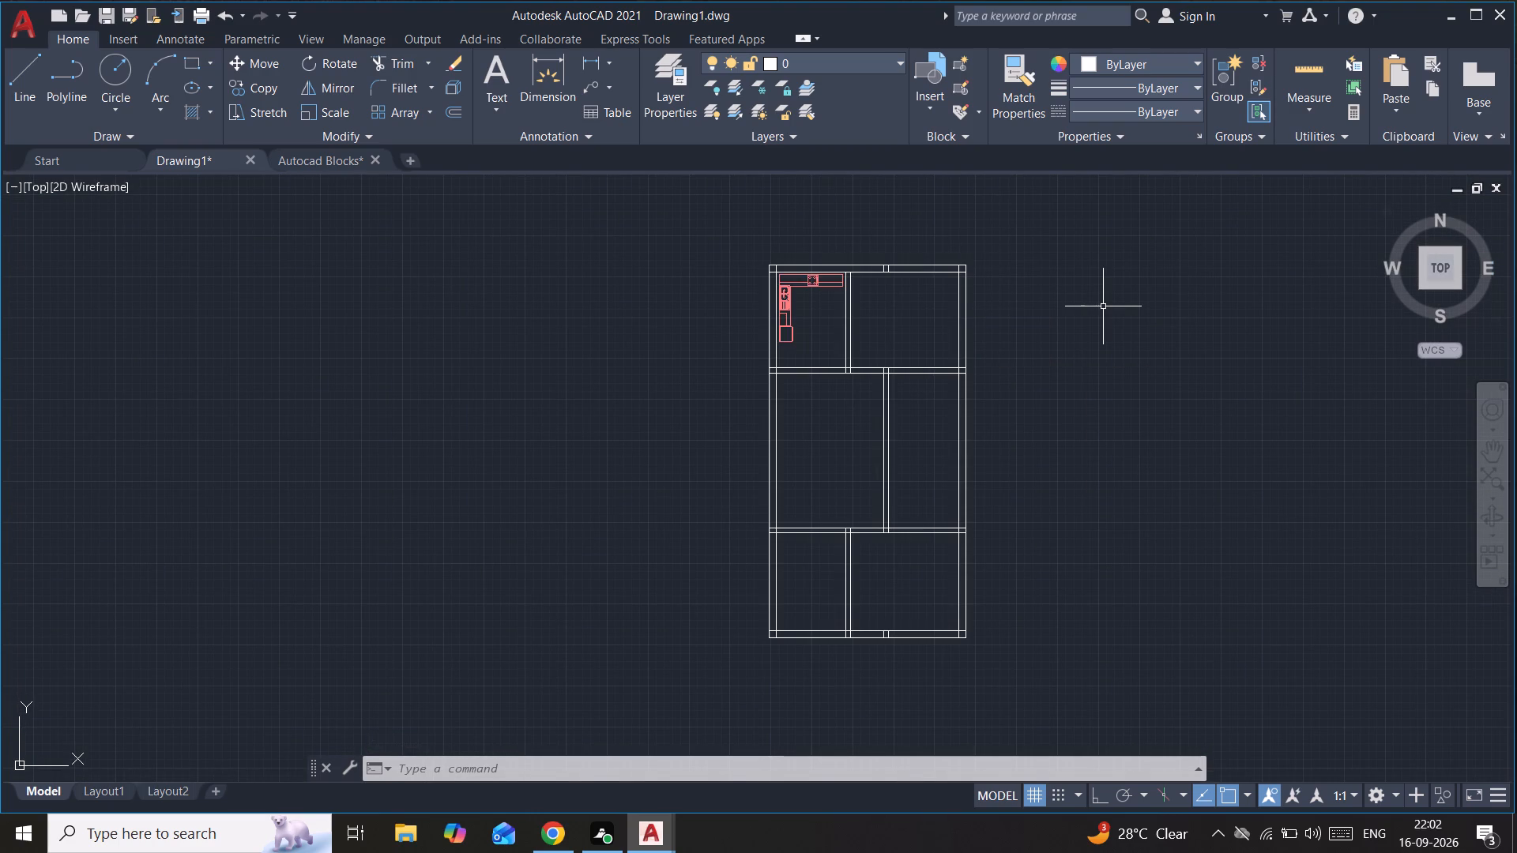
{"action": "key", "text": "ctrl+v"}
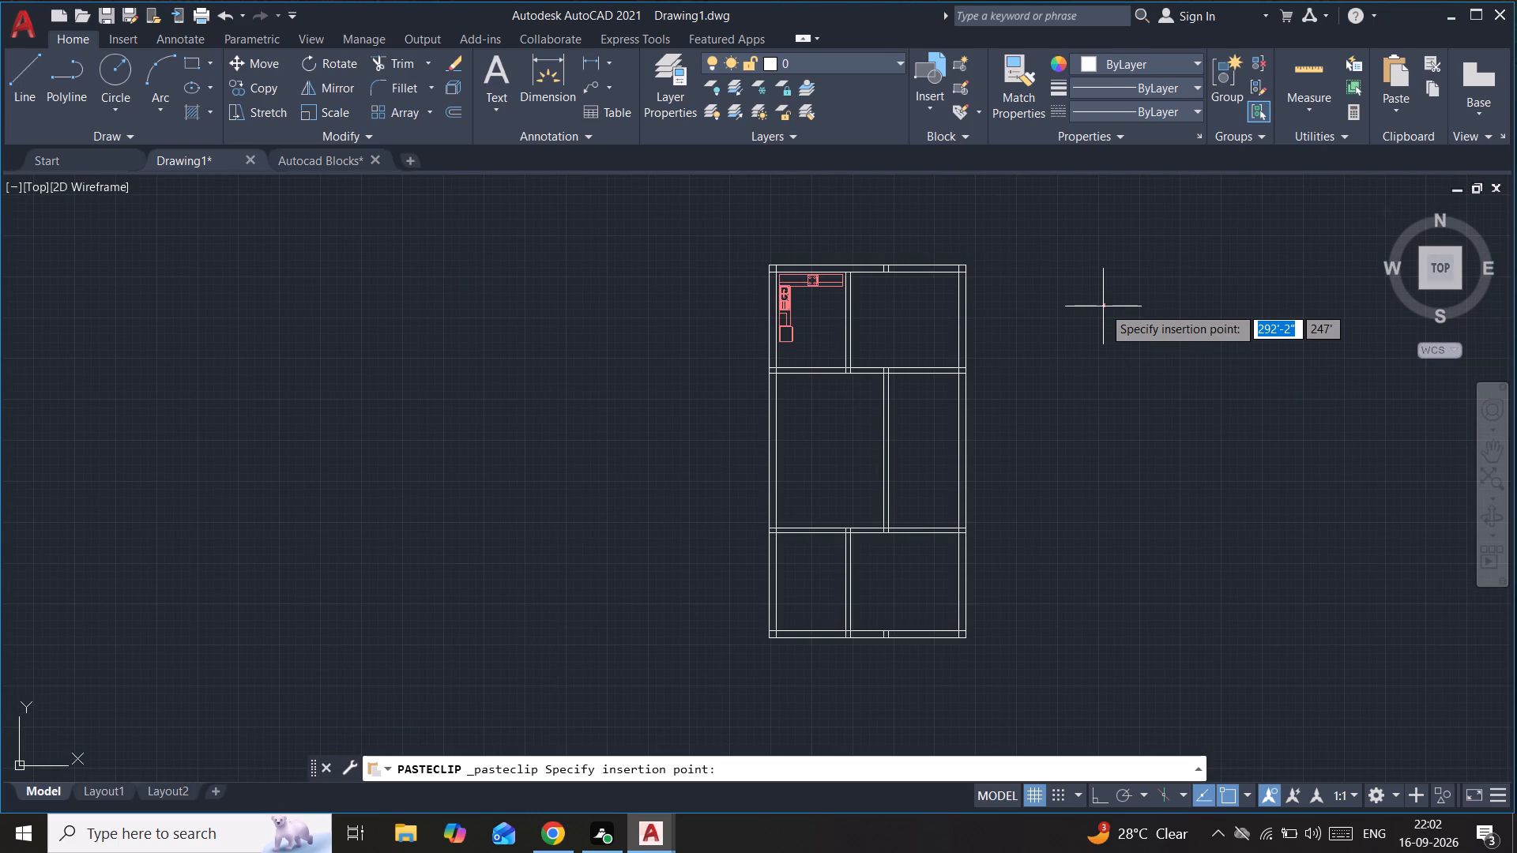
{"action": "left_click", "coordinate": [1114, 306]}
Scale the pasted bed block up from its insertion point to roughly three-quarters of the plan's width.
{"action": "left_click_drag", "start_coordinate": [1161, 261], "coordinate": [1149, 277]}
{"action": "left_click", "coordinate": [1051, 346]}
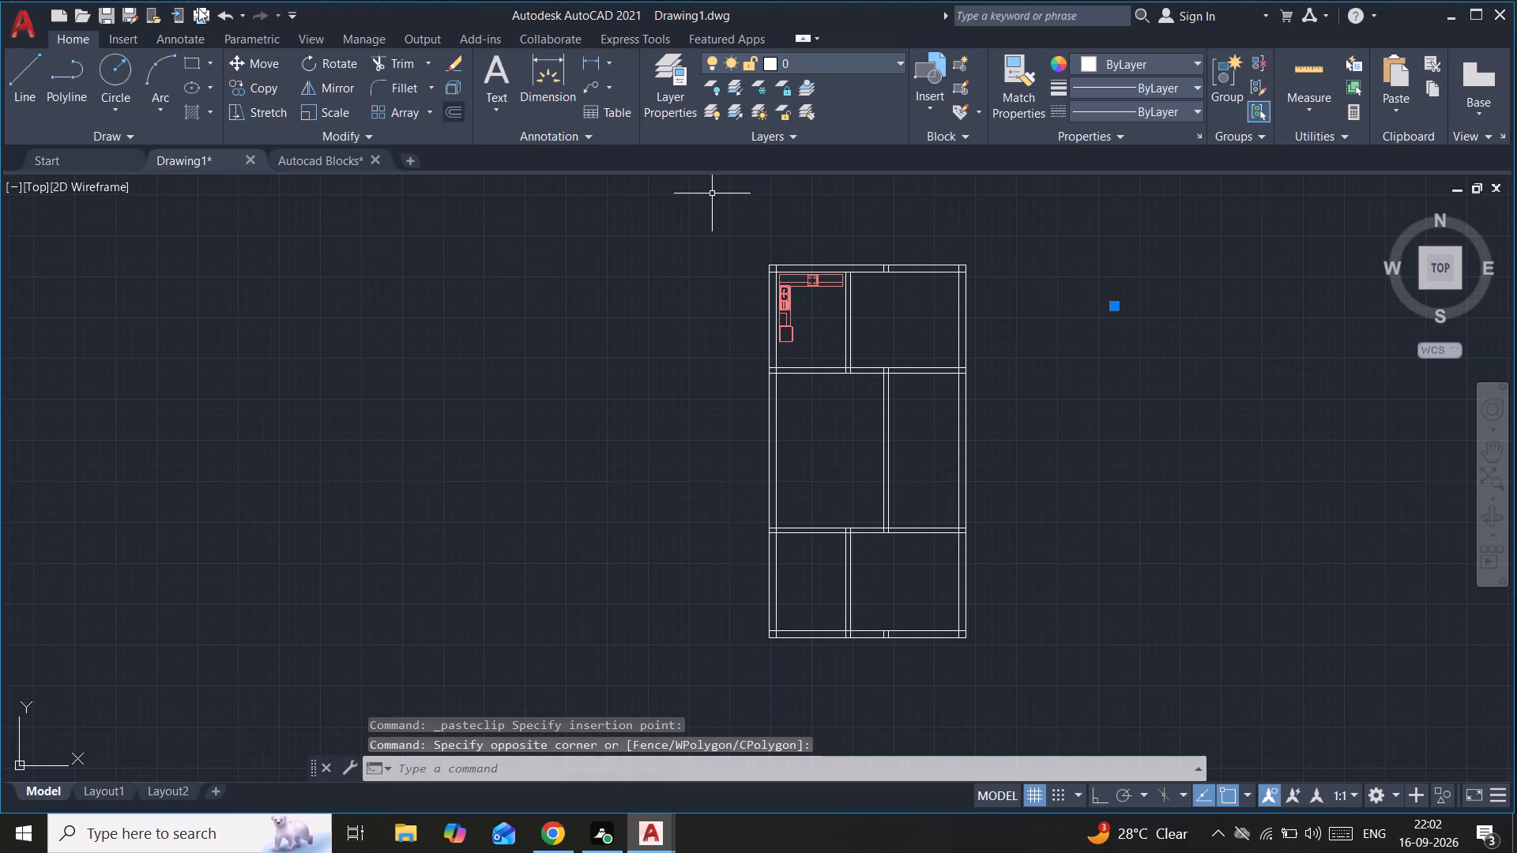
{"action": "left_click", "coordinate": [307, 107]}
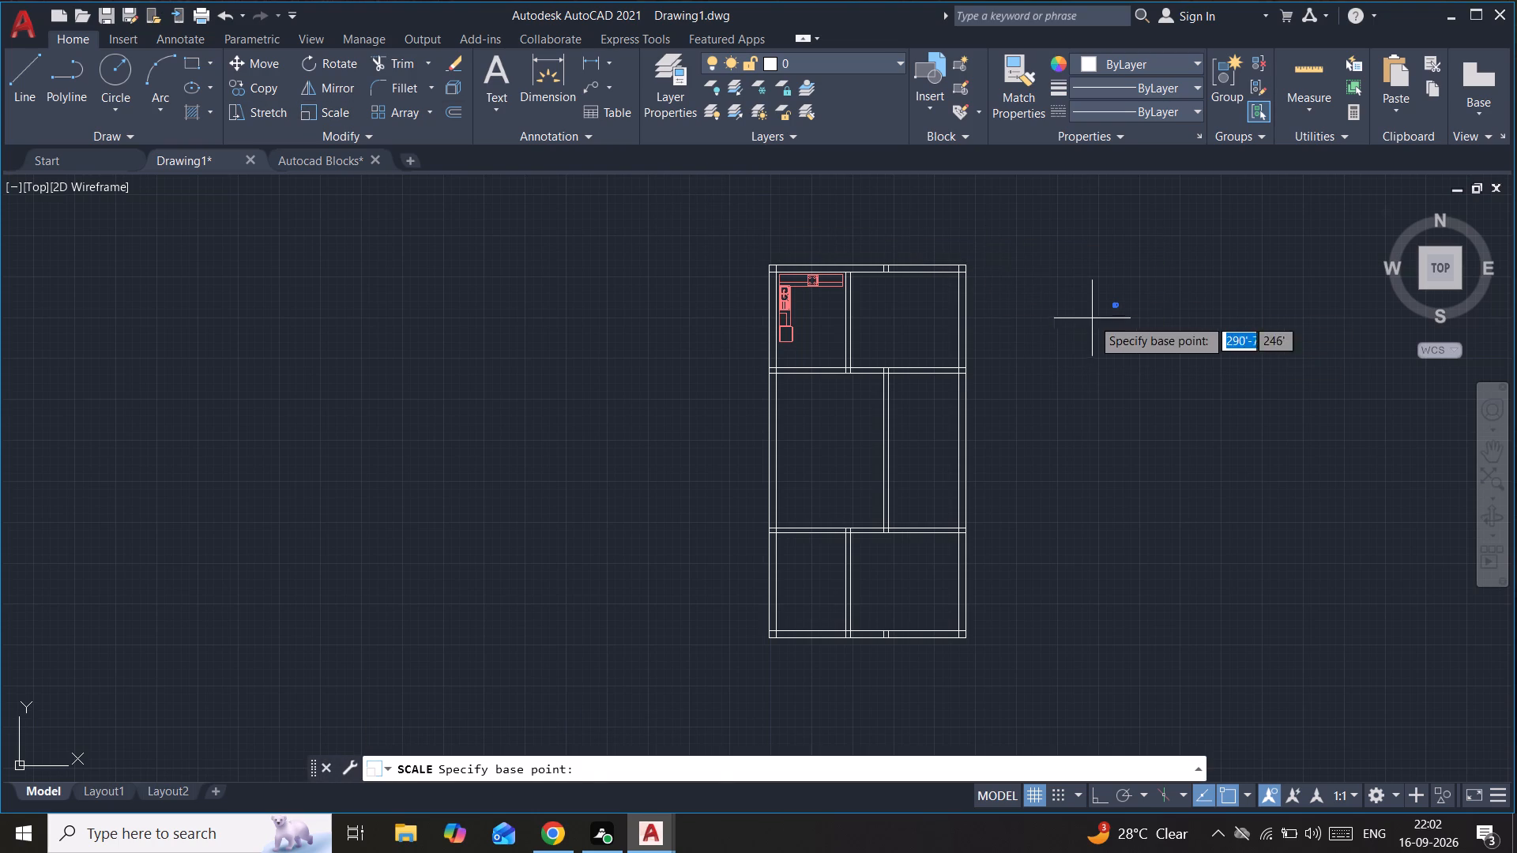
{"action": "left_click", "coordinate": [1113, 308]}
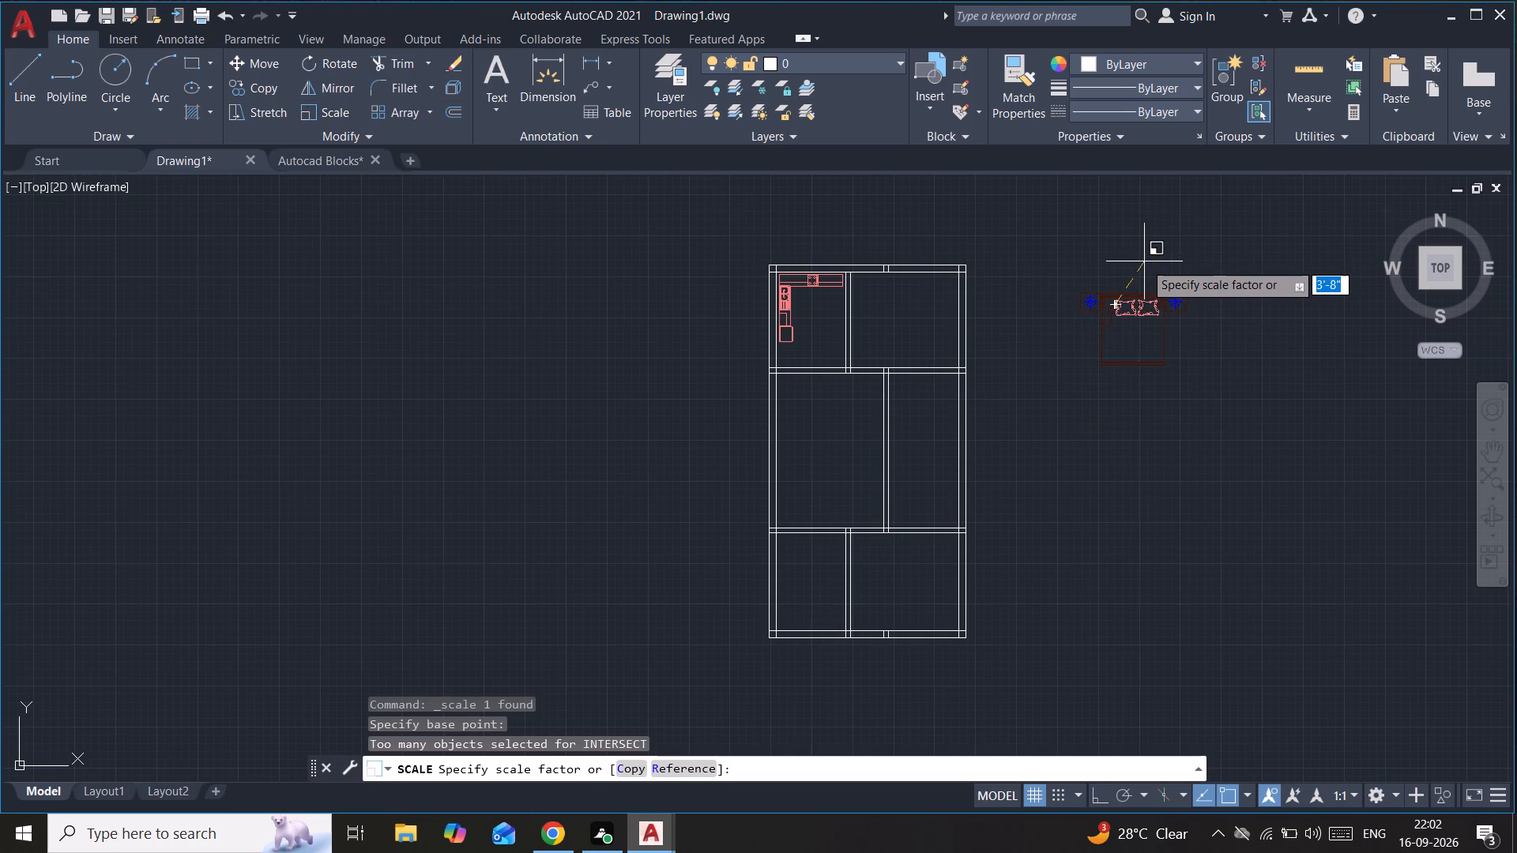
{"action": "left_click", "coordinate": [1162, 253]}
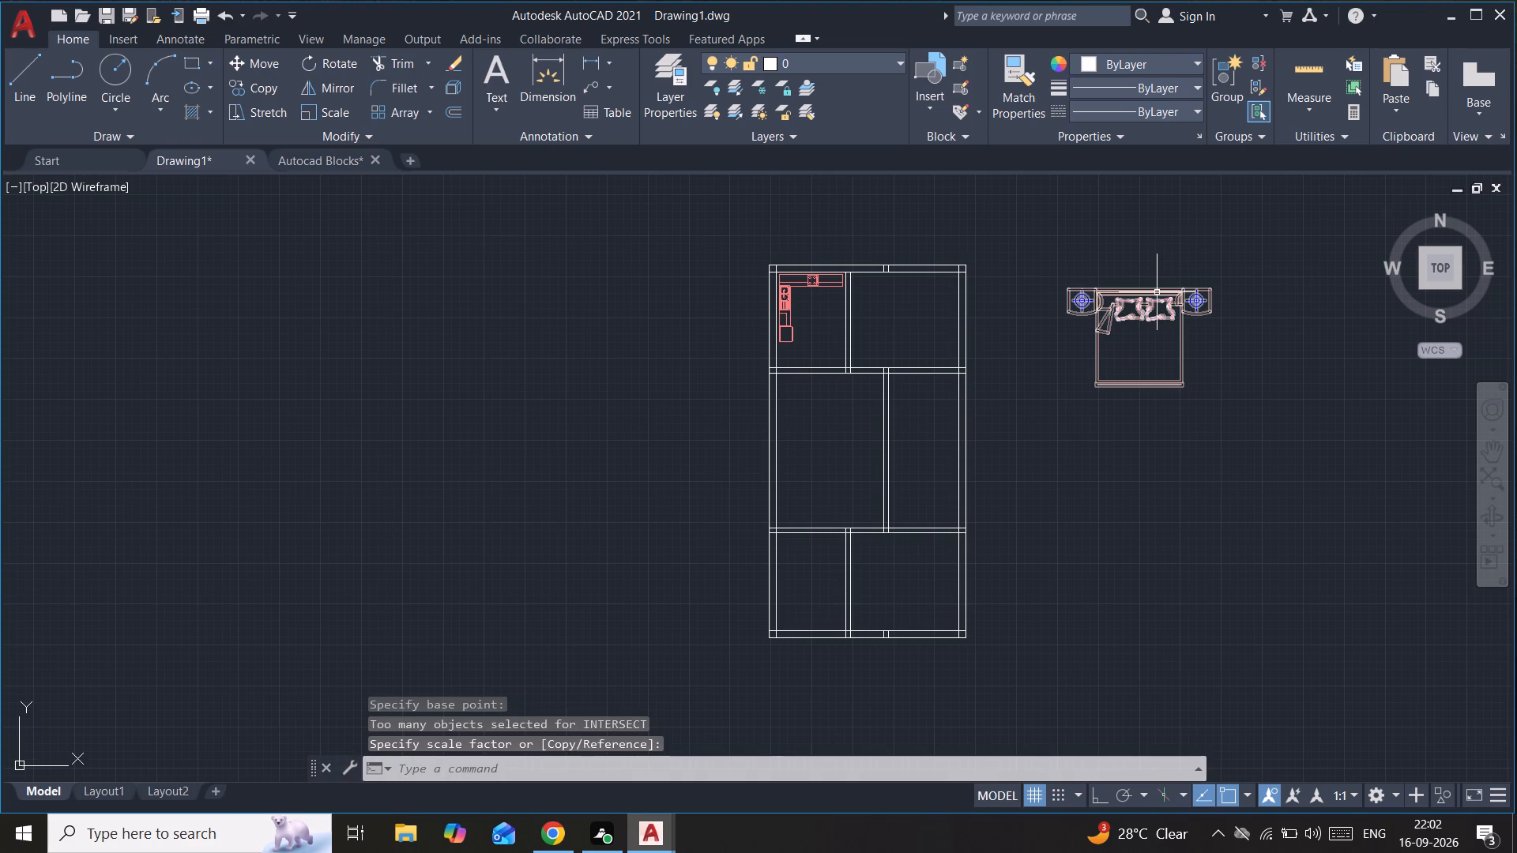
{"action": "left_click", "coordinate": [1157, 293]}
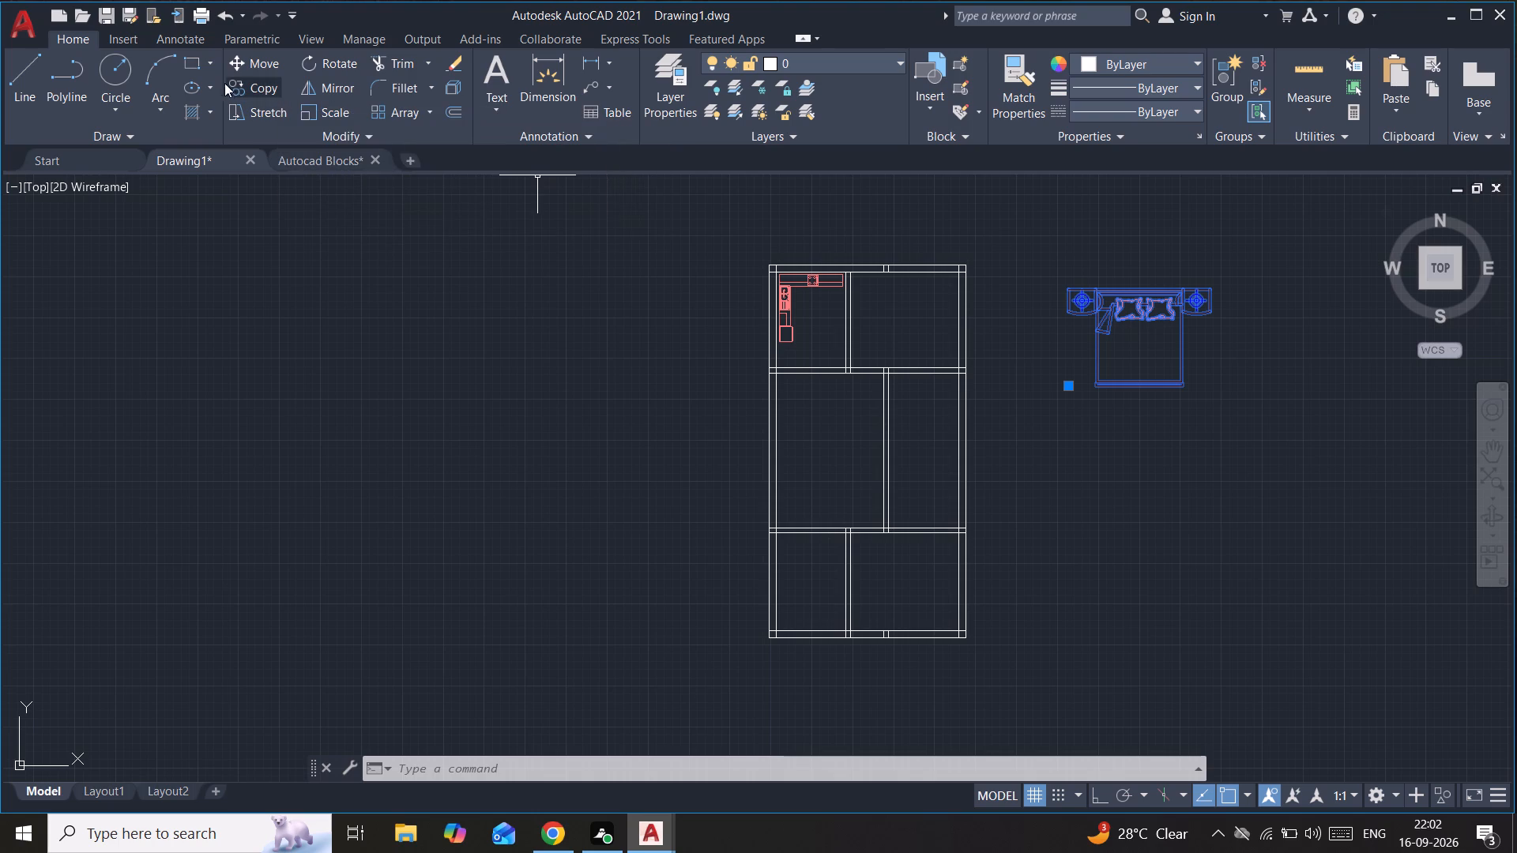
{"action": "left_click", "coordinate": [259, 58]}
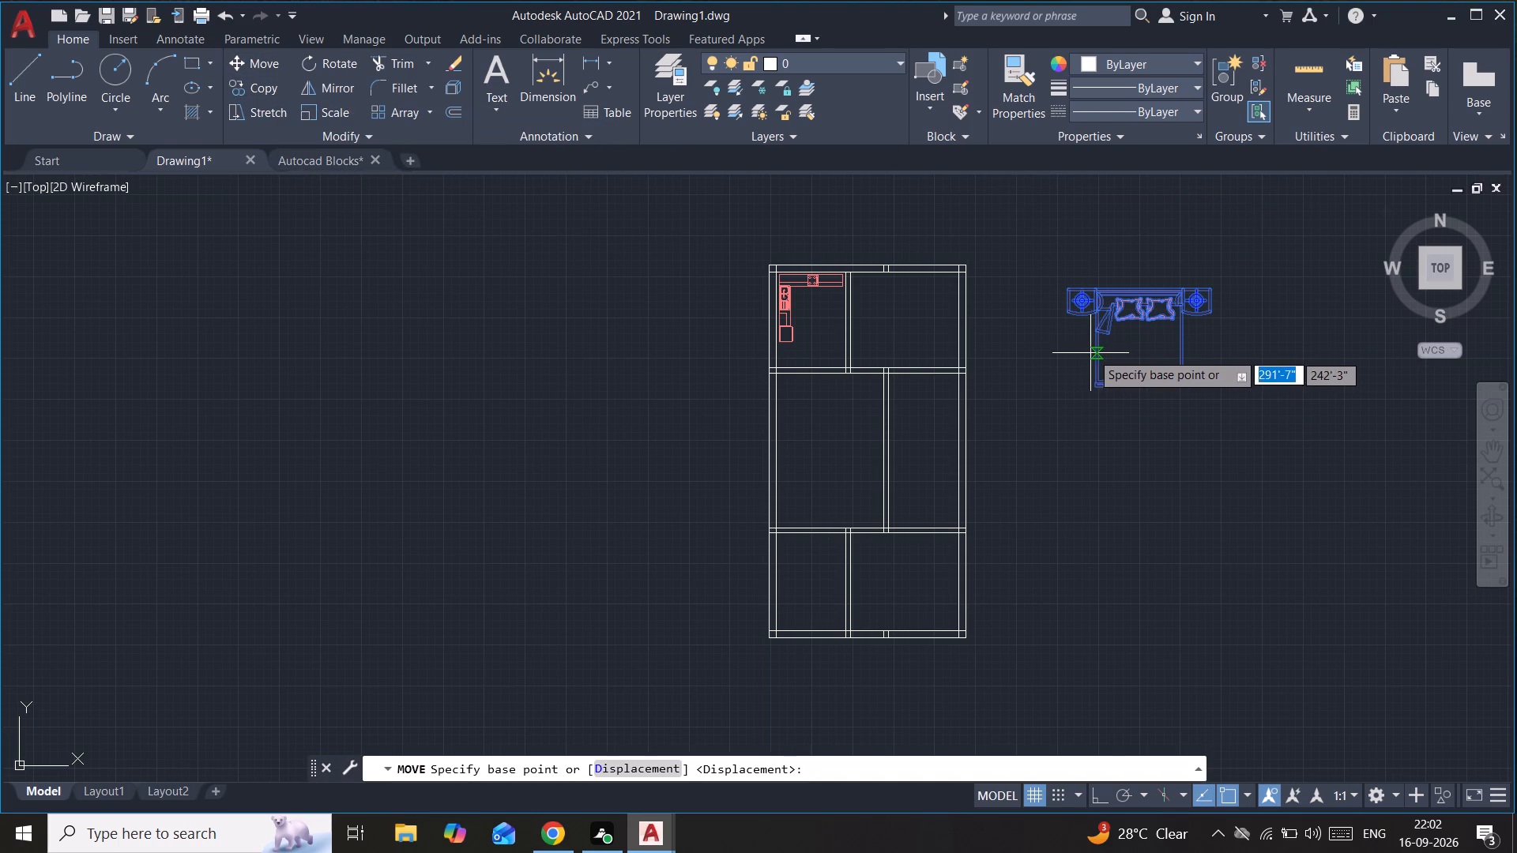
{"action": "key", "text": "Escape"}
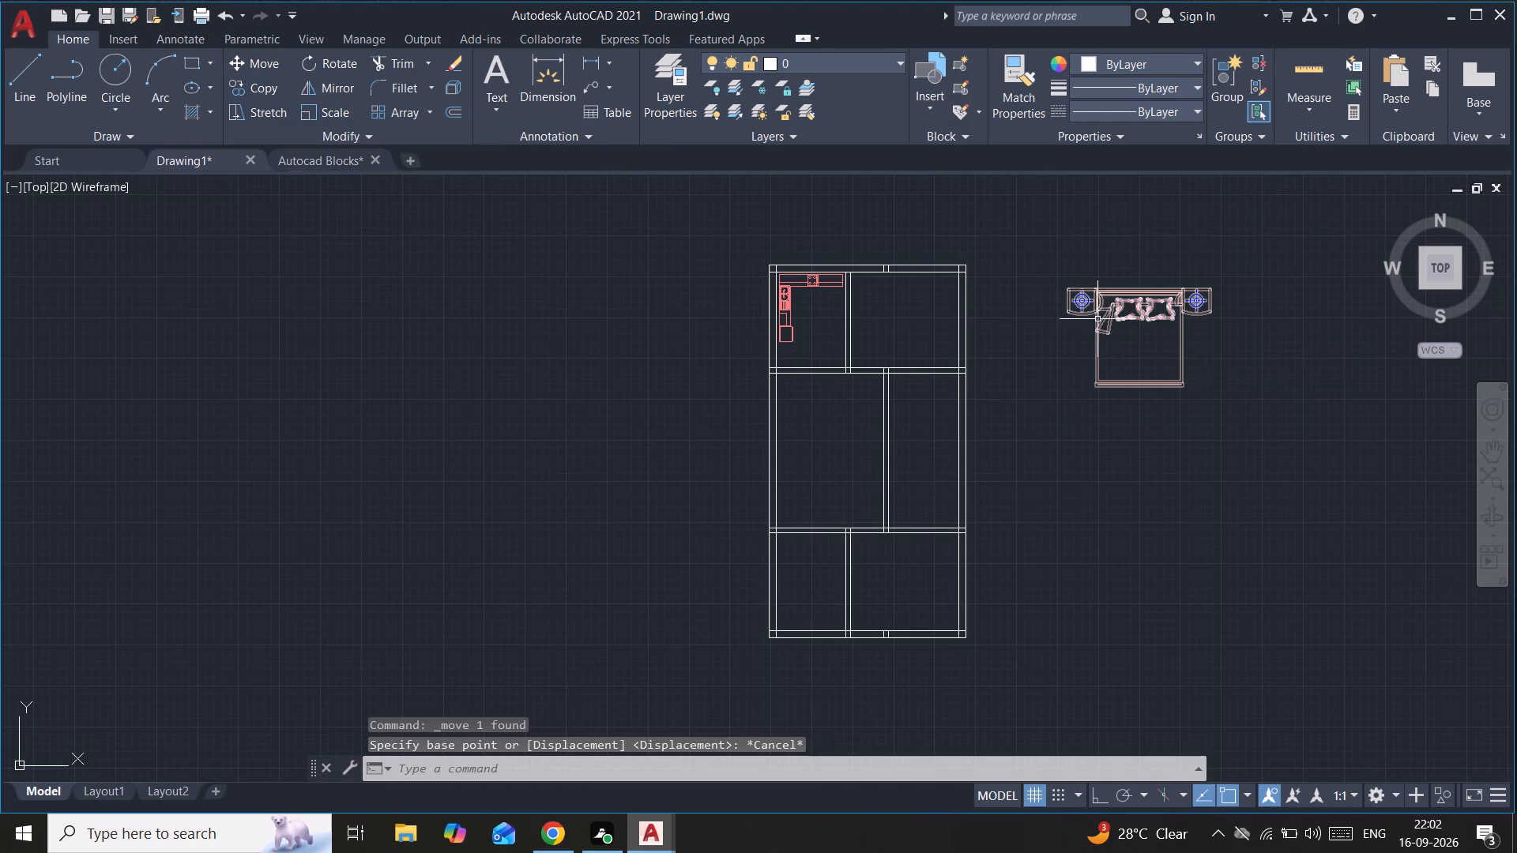
Scale the double bed block down slightly, using its northwest corner as the base point.
{"action": "left_click", "coordinate": [1104, 305]}
{"action": "left_click_drag", "start_coordinate": [334, 108], "coordinate": [348, 126]}
{"action": "left_click", "coordinate": [1065, 290]}
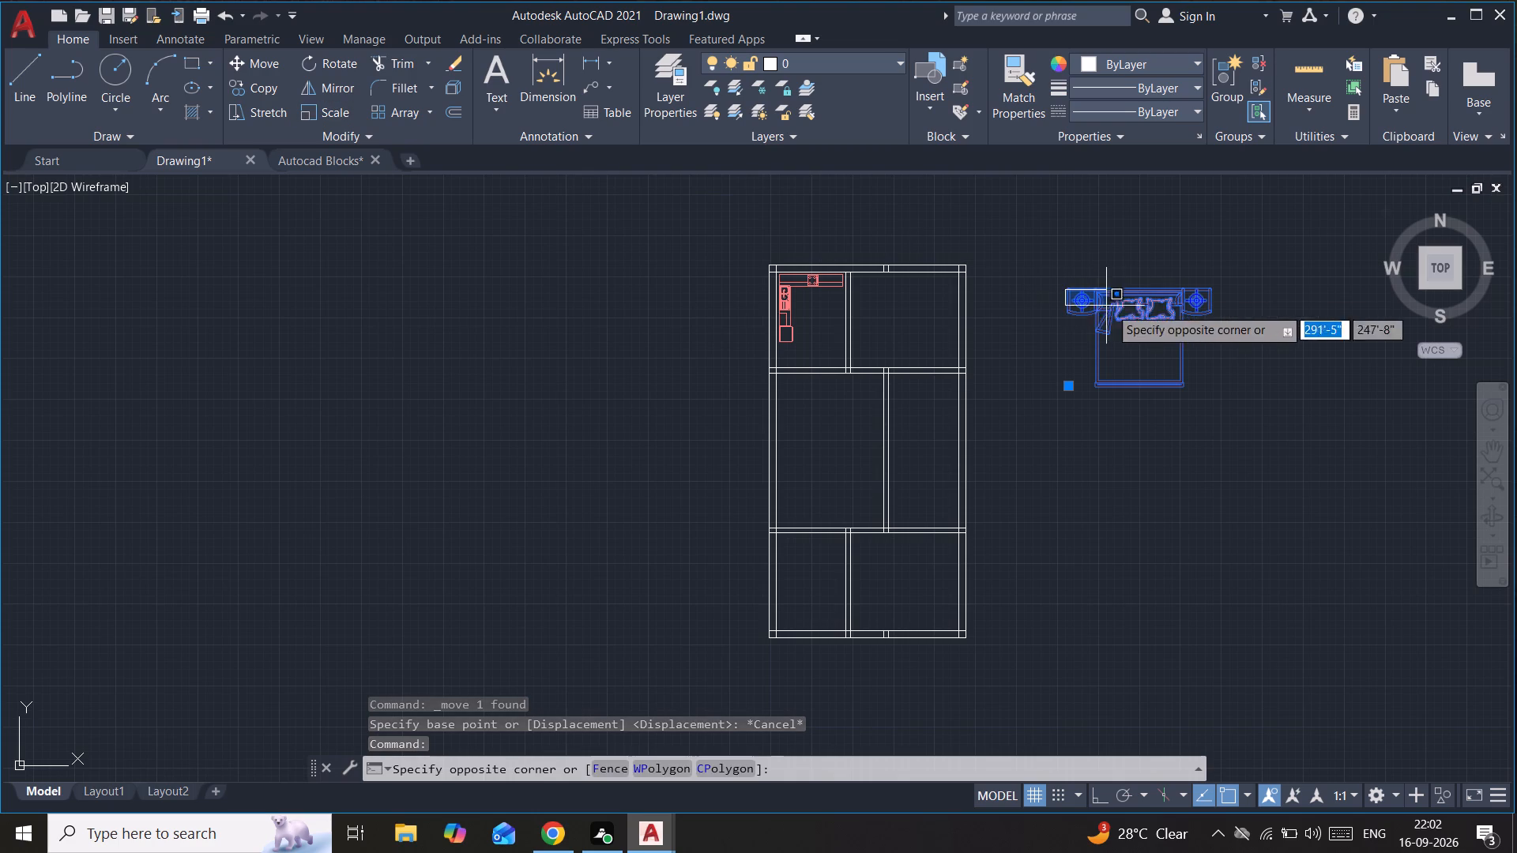
{"action": "key", "text": "Escape"}
{"action": "left_click", "coordinate": [323, 123]}
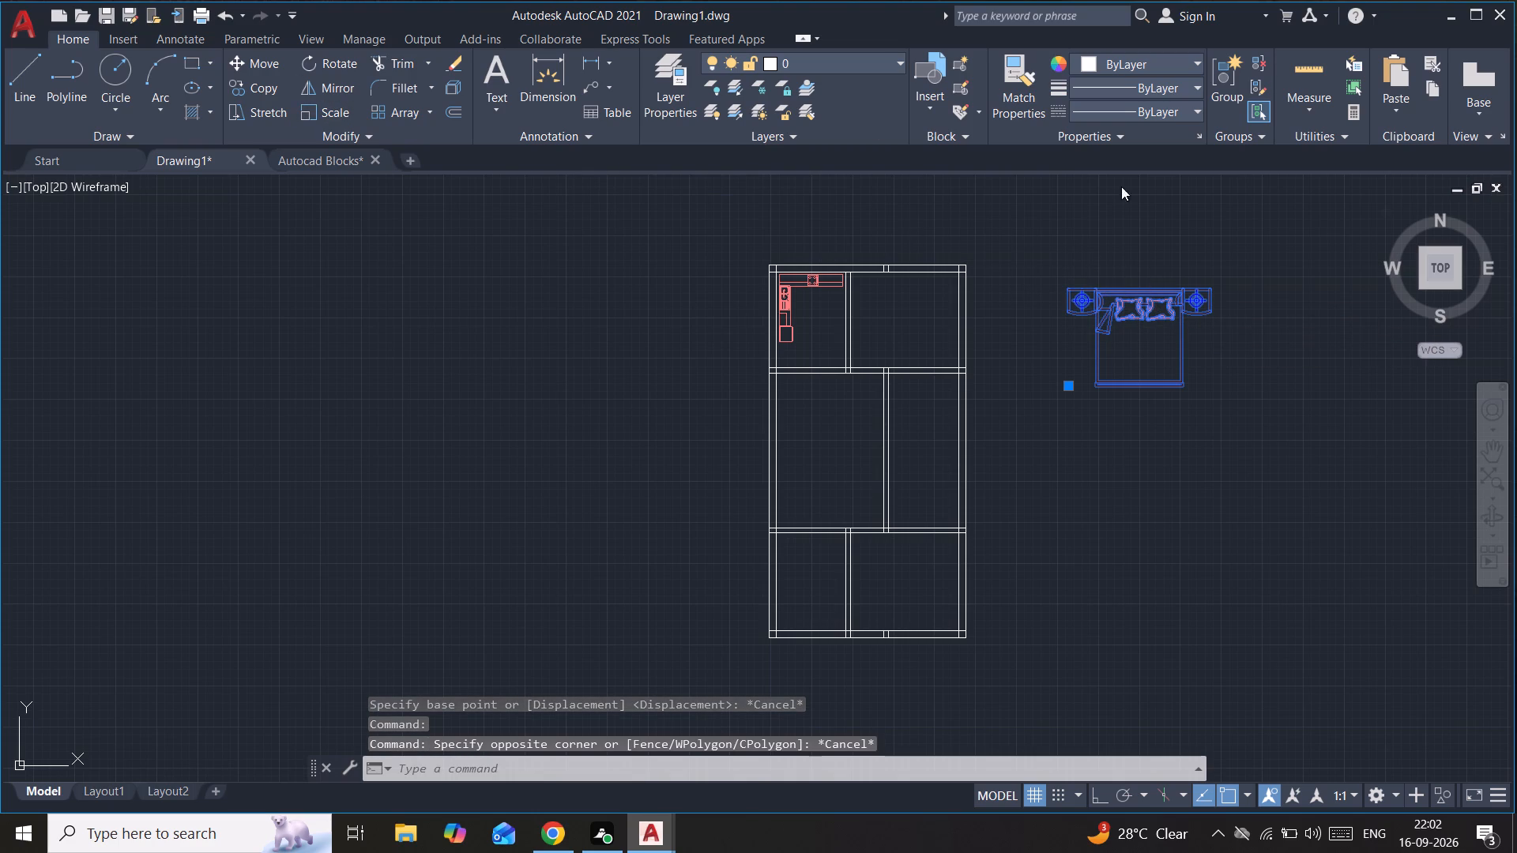
{"action": "left_click_drag", "start_coordinate": [304, 114], "coordinate": [309, 114]}
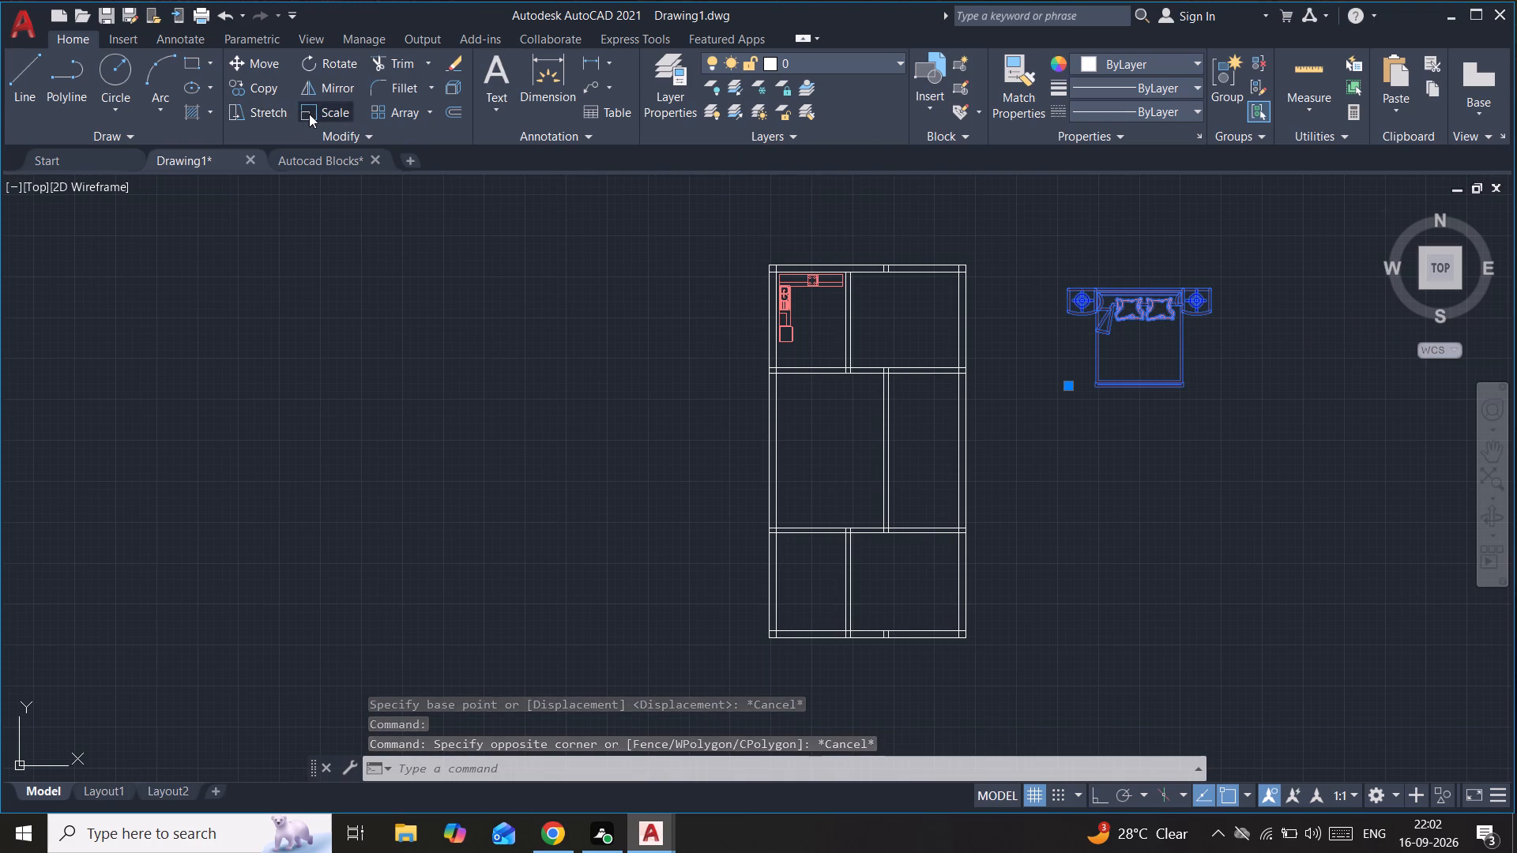
{"action": "left_click_drag", "start_coordinate": [309, 114], "coordinate": [318, 114]}
{"action": "left_click", "coordinate": [1062, 288]}
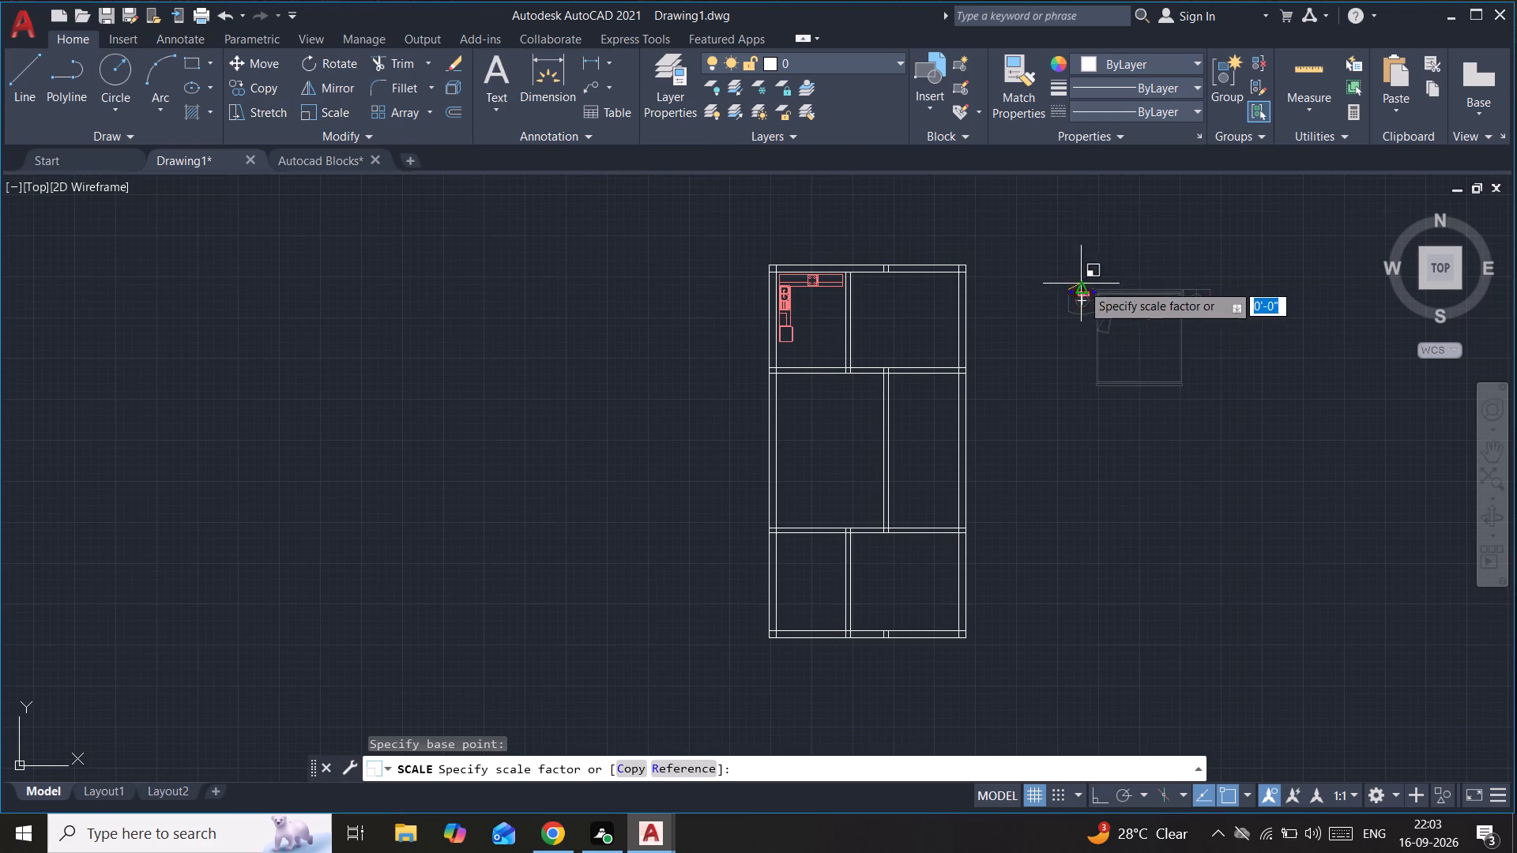
{"action": "scroll", "coordinate": [1101, 329], "scroll_direction": "up", "scroll_amount": 2}
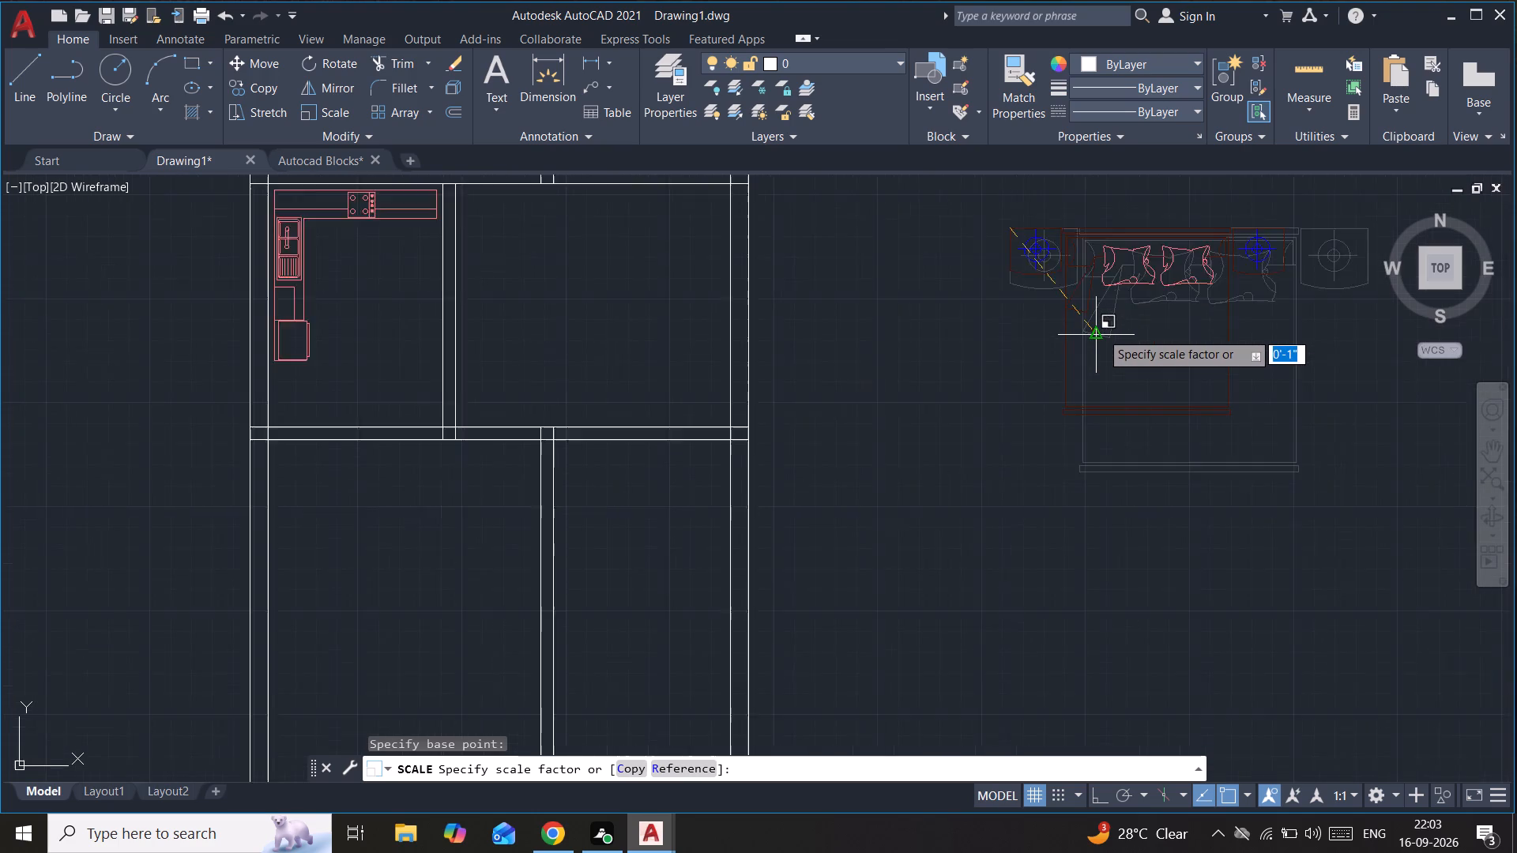
{"action": "scroll", "coordinate": [1101, 332], "scroll_direction": "up", "scroll_amount": 1}
{"action": "scroll", "coordinate": [1101, 332], "scroll_direction": "down", "scroll_amount": 3}
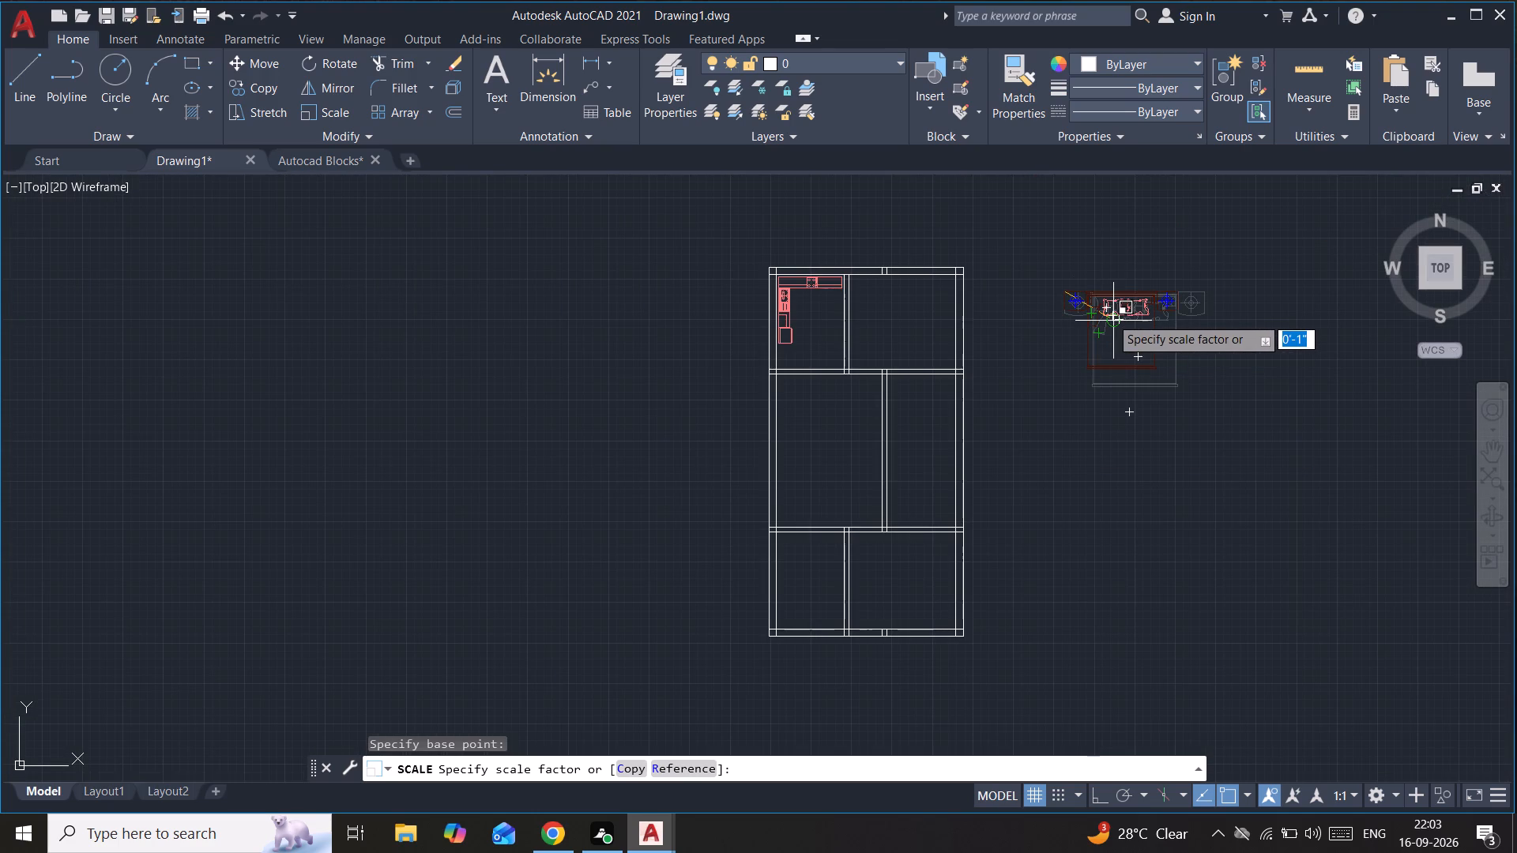
{"action": "left_click", "coordinate": [1110, 317]}
Move the double bed block from beside the plan into the northeast room, with its headboard along the north wall.
{"action": "left_click", "coordinate": [1145, 300]}
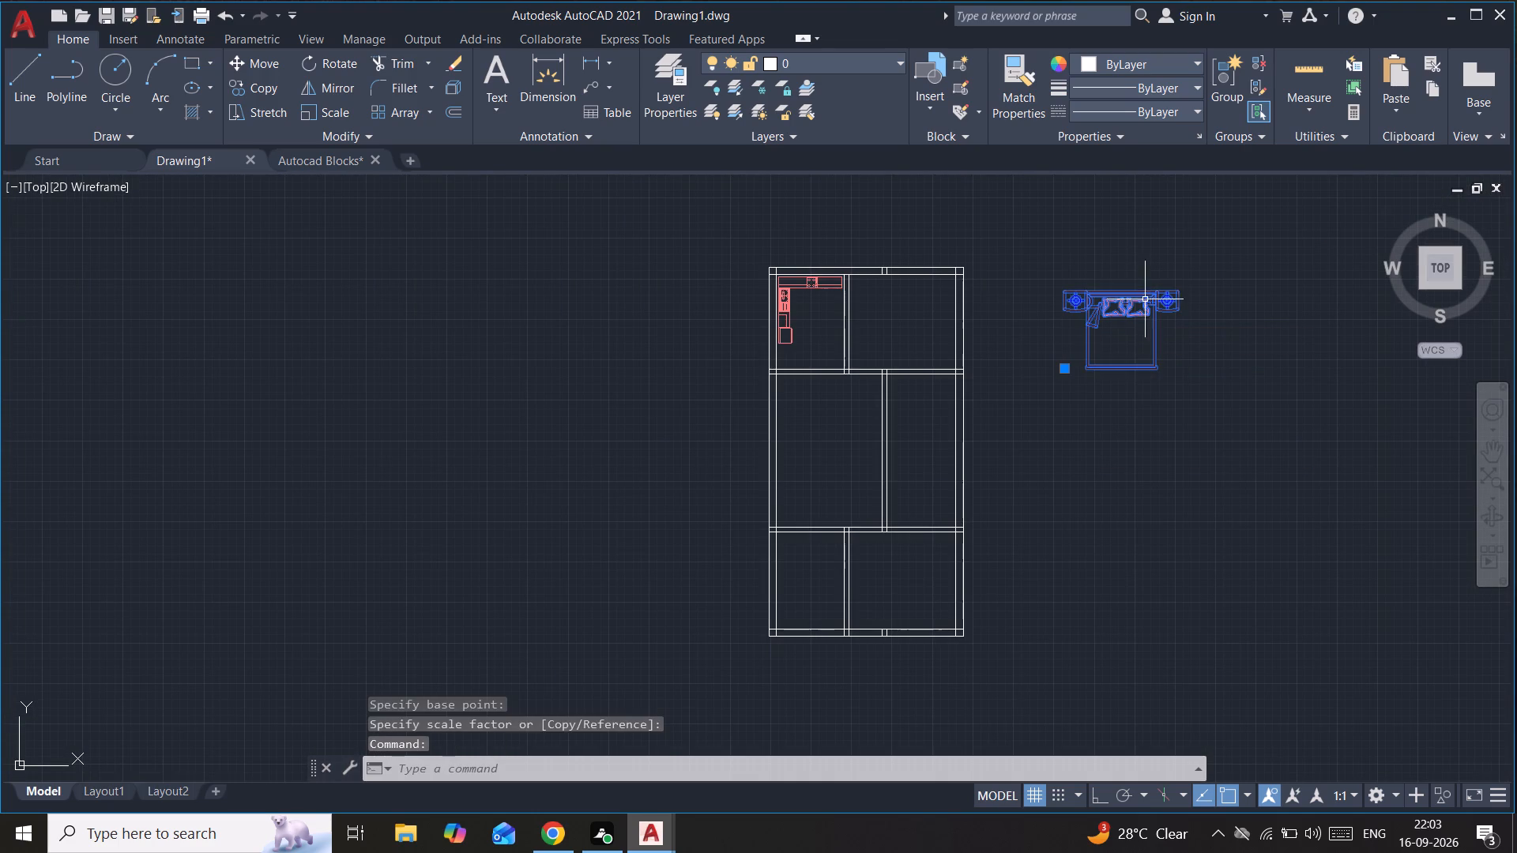
{"action": "left_click", "coordinate": [263, 66]}
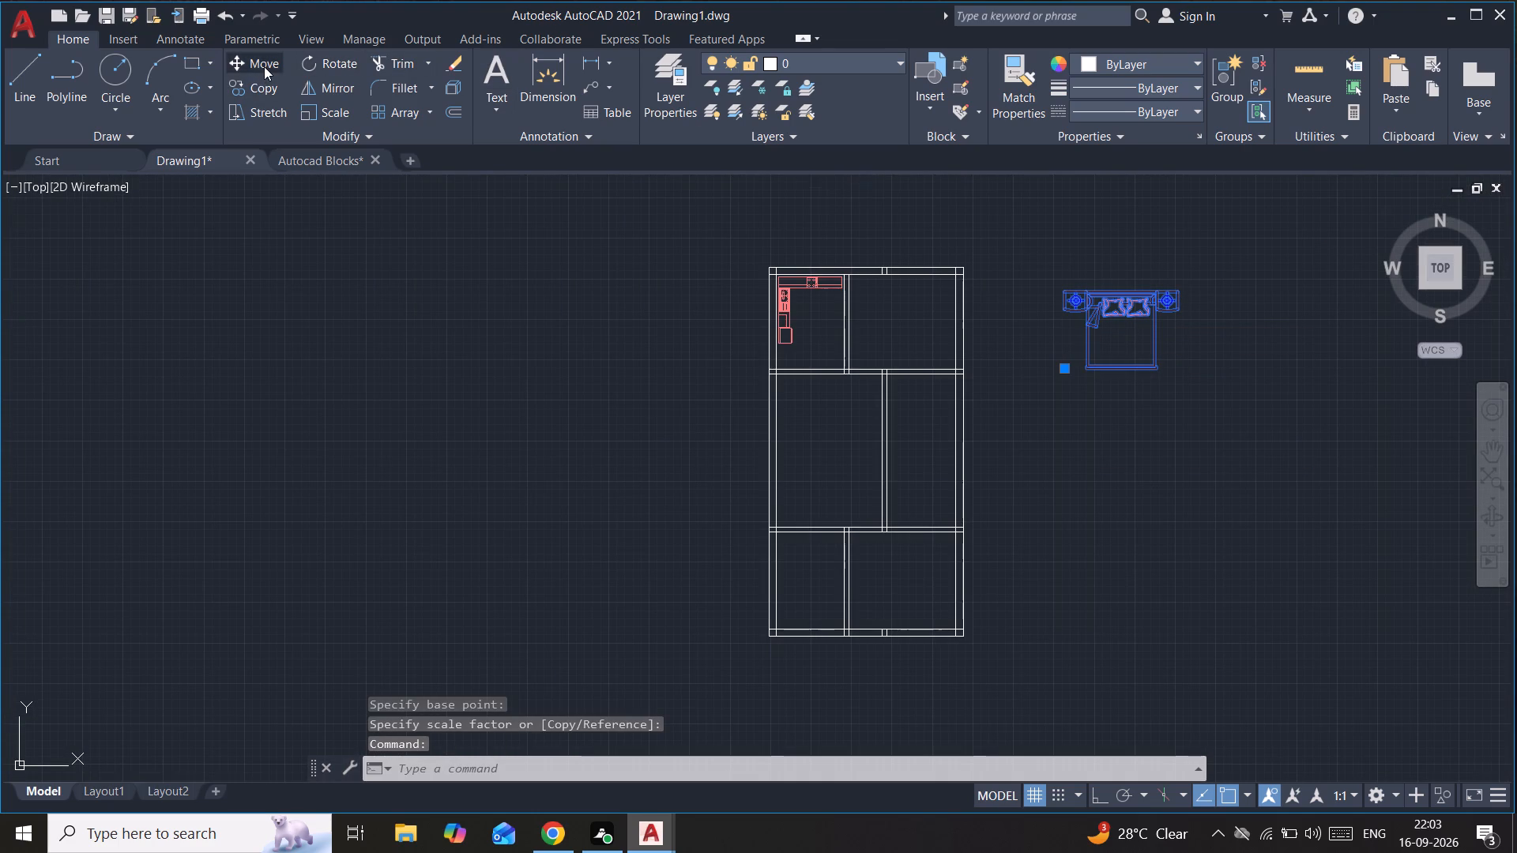
{"action": "left_click", "coordinate": [1097, 323]}
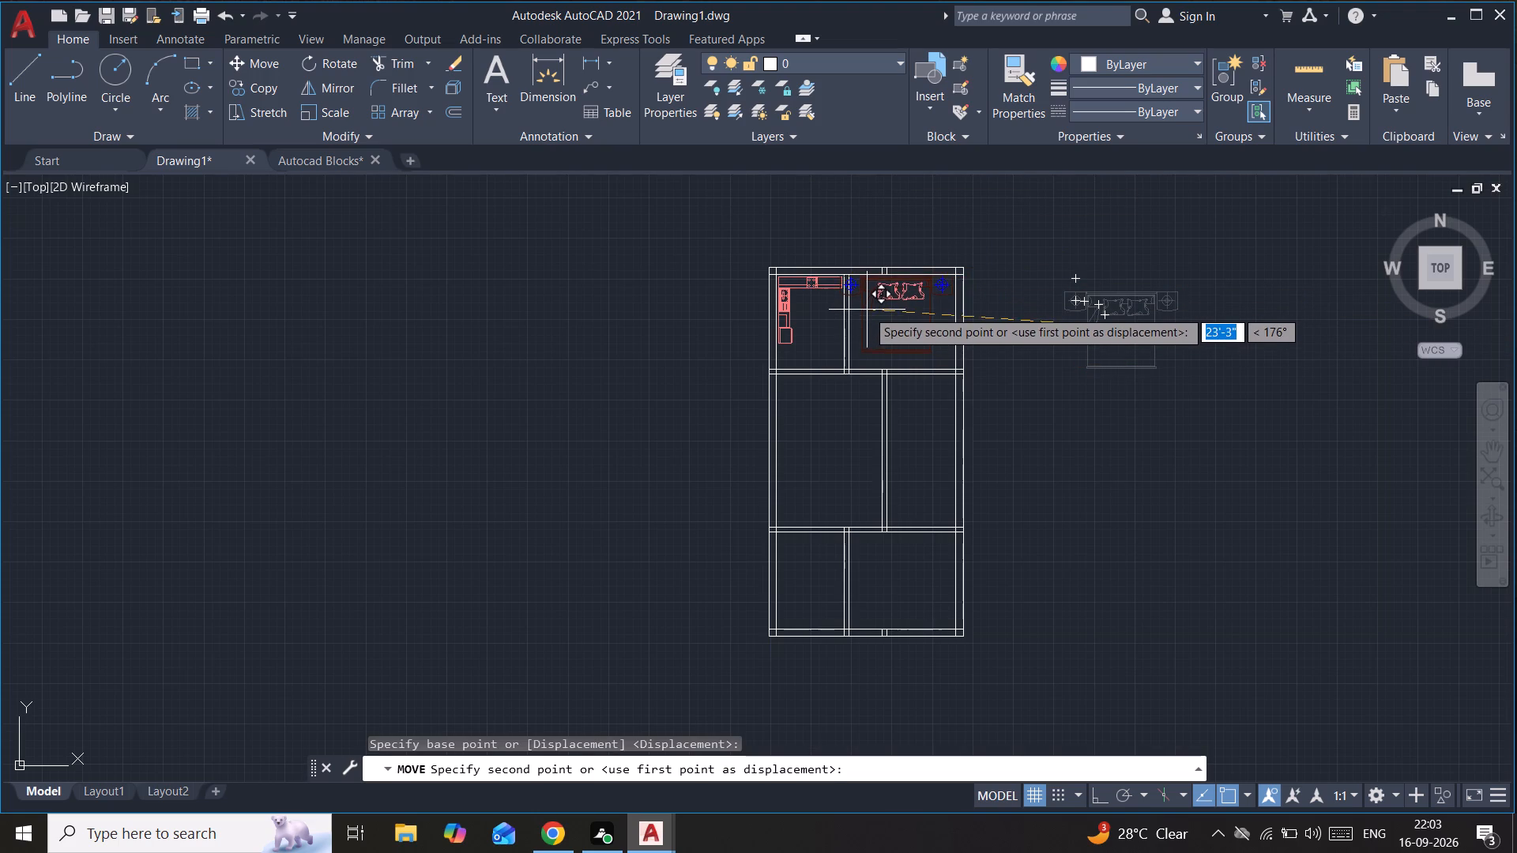
{"action": "scroll", "coordinate": [891, 306], "scroll_direction": "up", "scroll_amount": 2}
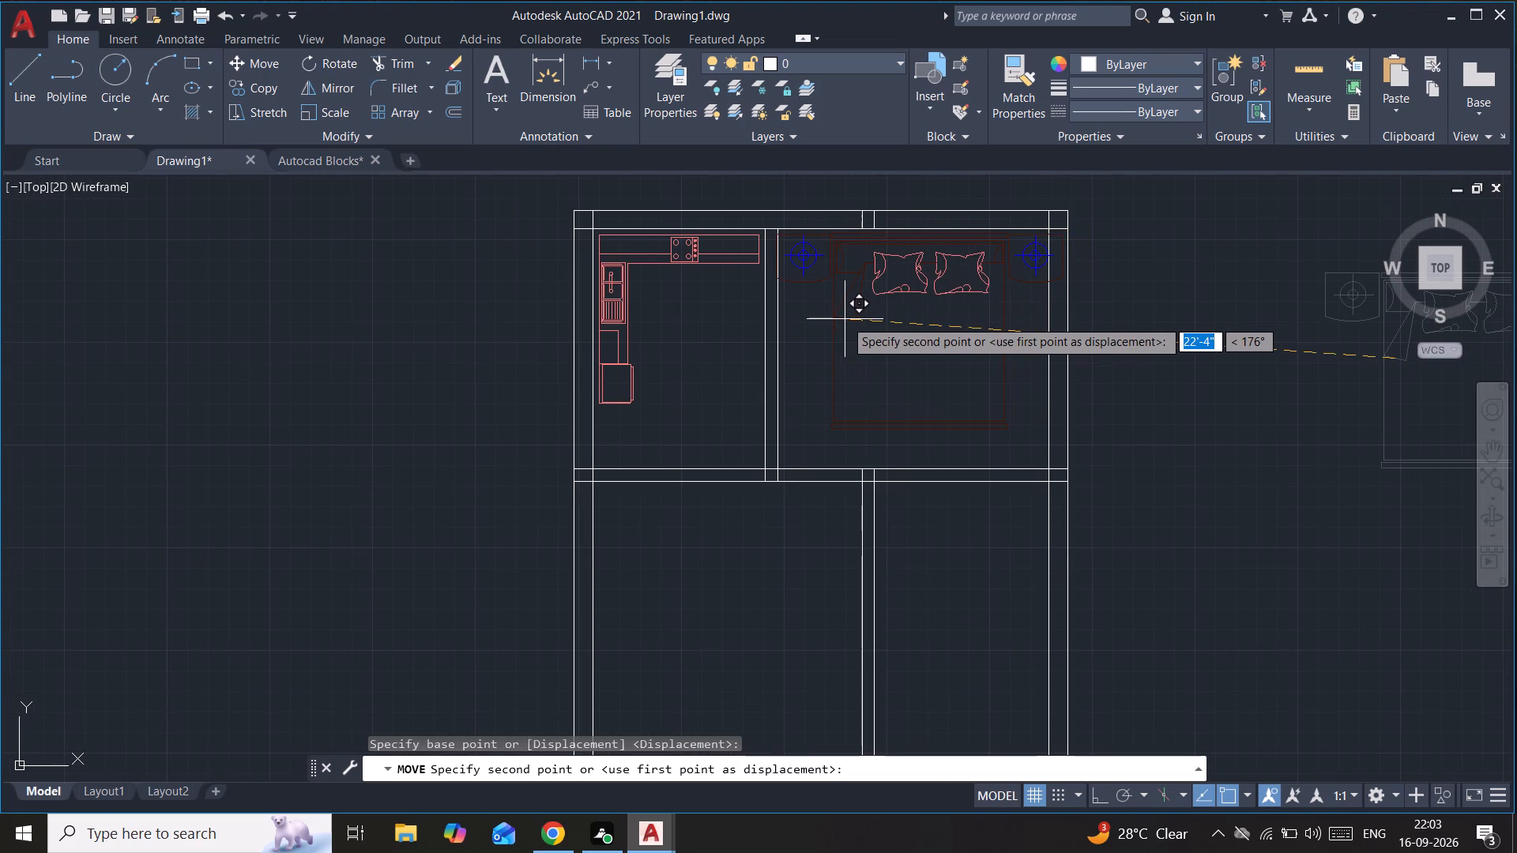
{"action": "left_click", "coordinate": [845, 319]}
{"action": "key", "text": "Escape"}
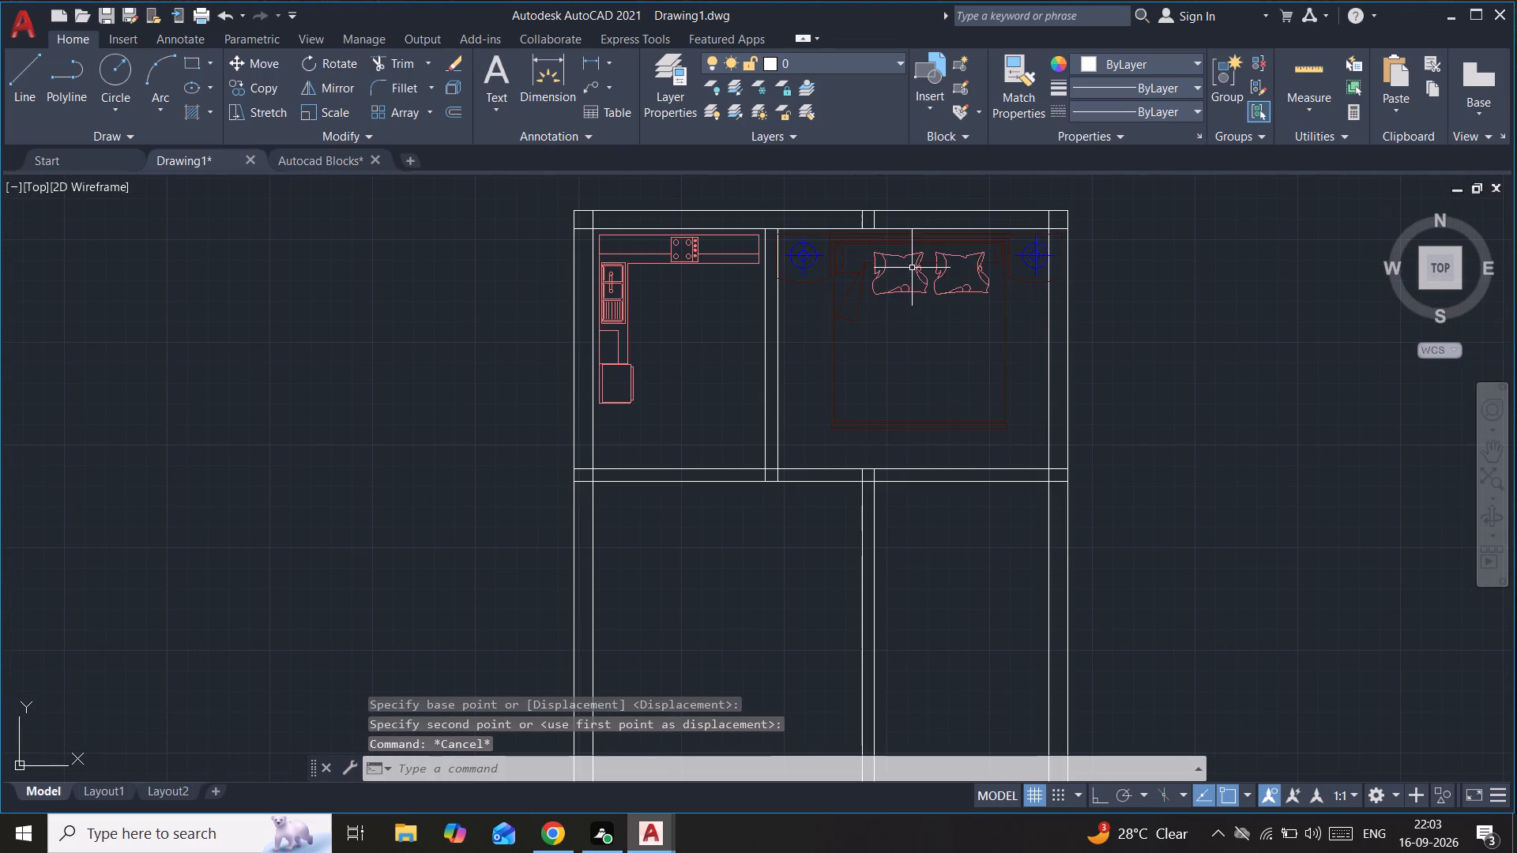
Scale the double bed block down to about two-thirds of its size, using the headboard's west end as base point.
{"action": "left_click", "coordinate": [920, 253]}
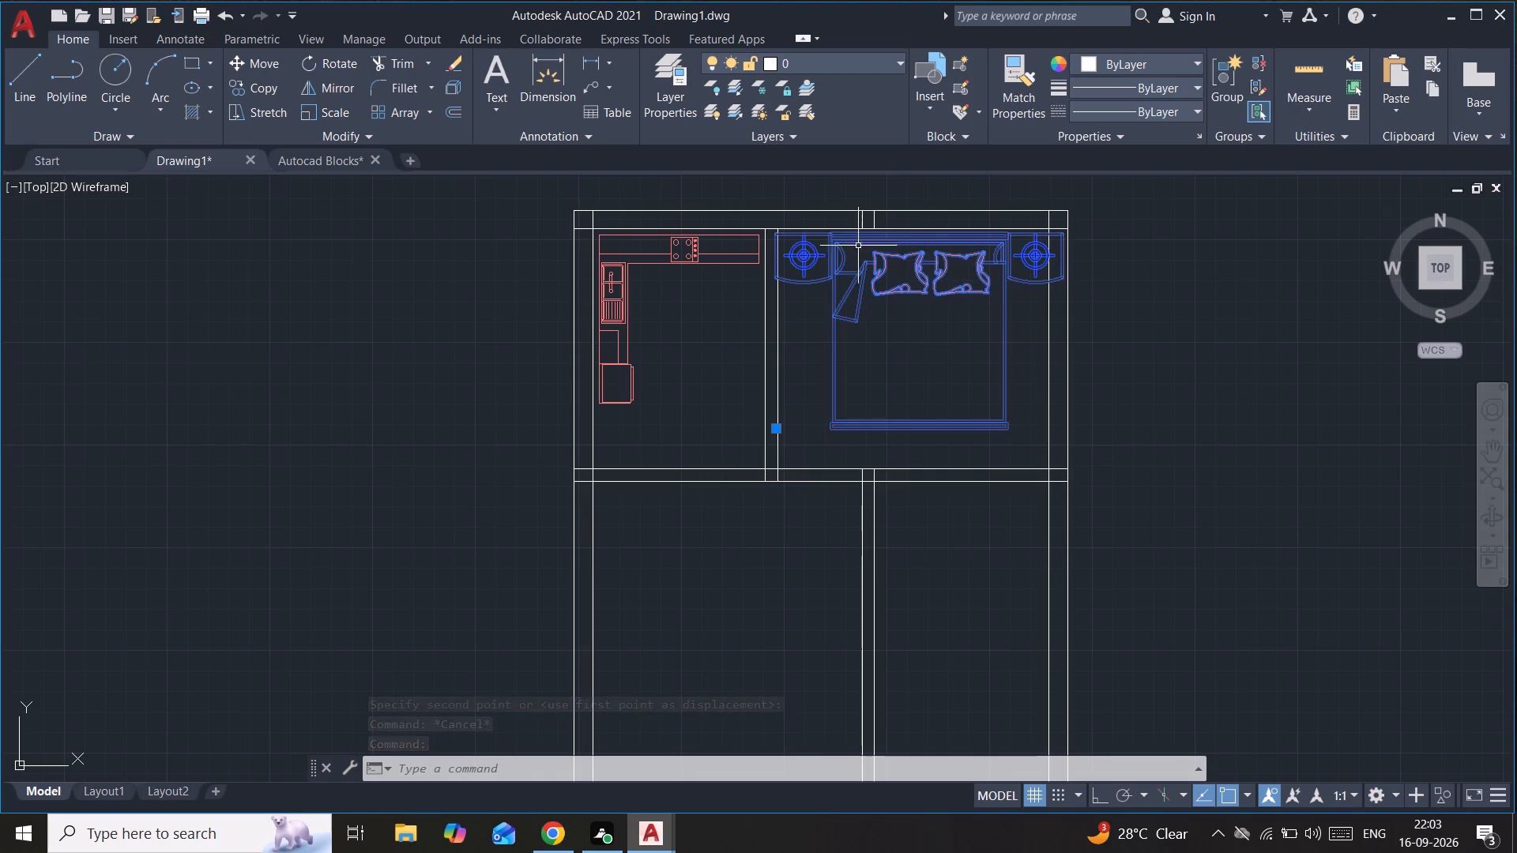
{"action": "left_click", "coordinate": [346, 115]}
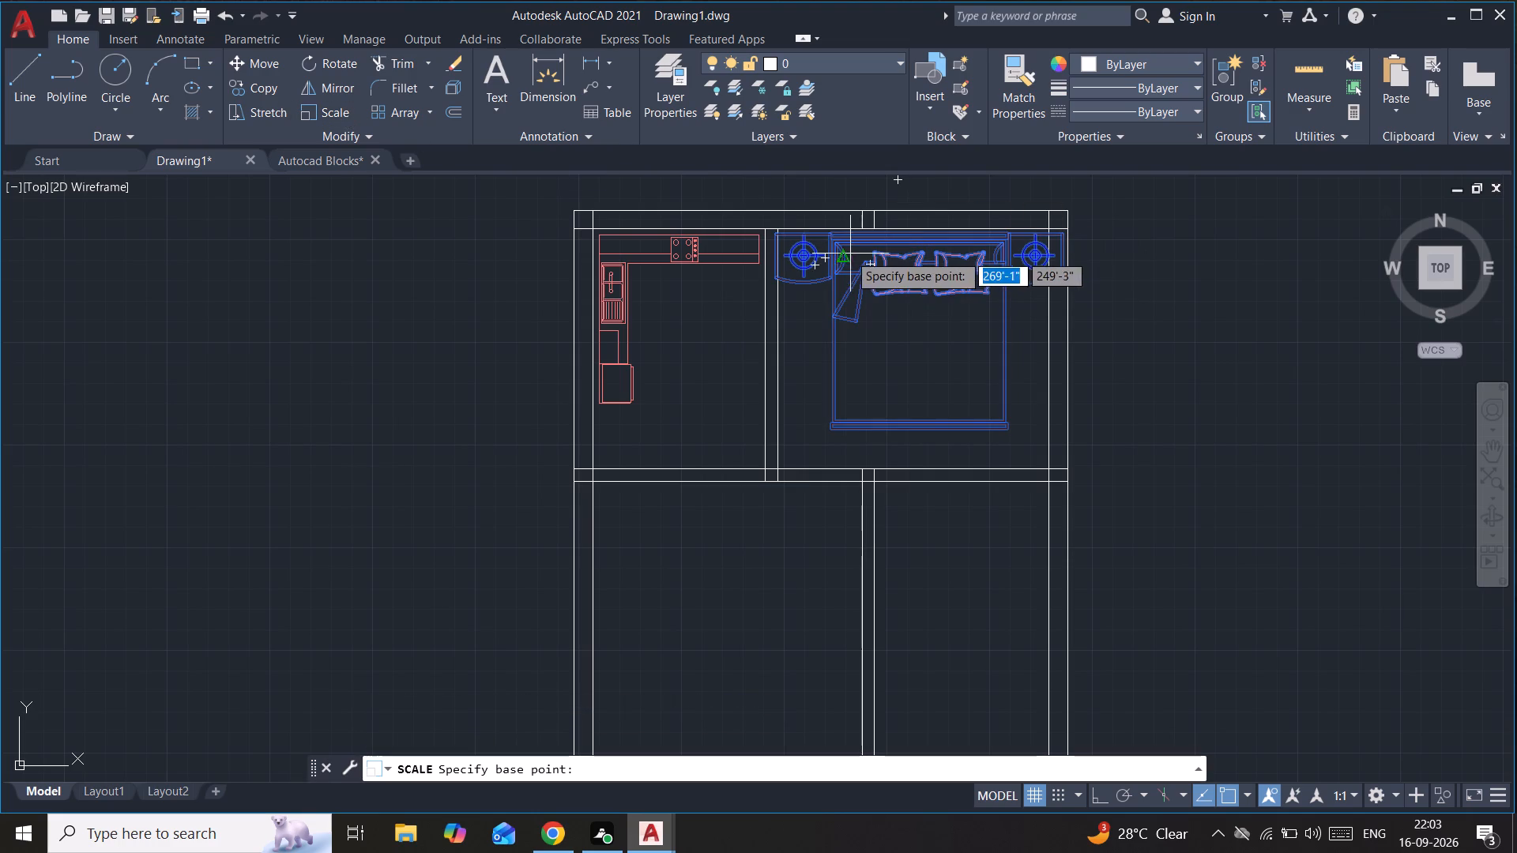
{"action": "left_click", "coordinate": [834, 249]}
{"action": "left_click", "coordinate": [900, 315]}
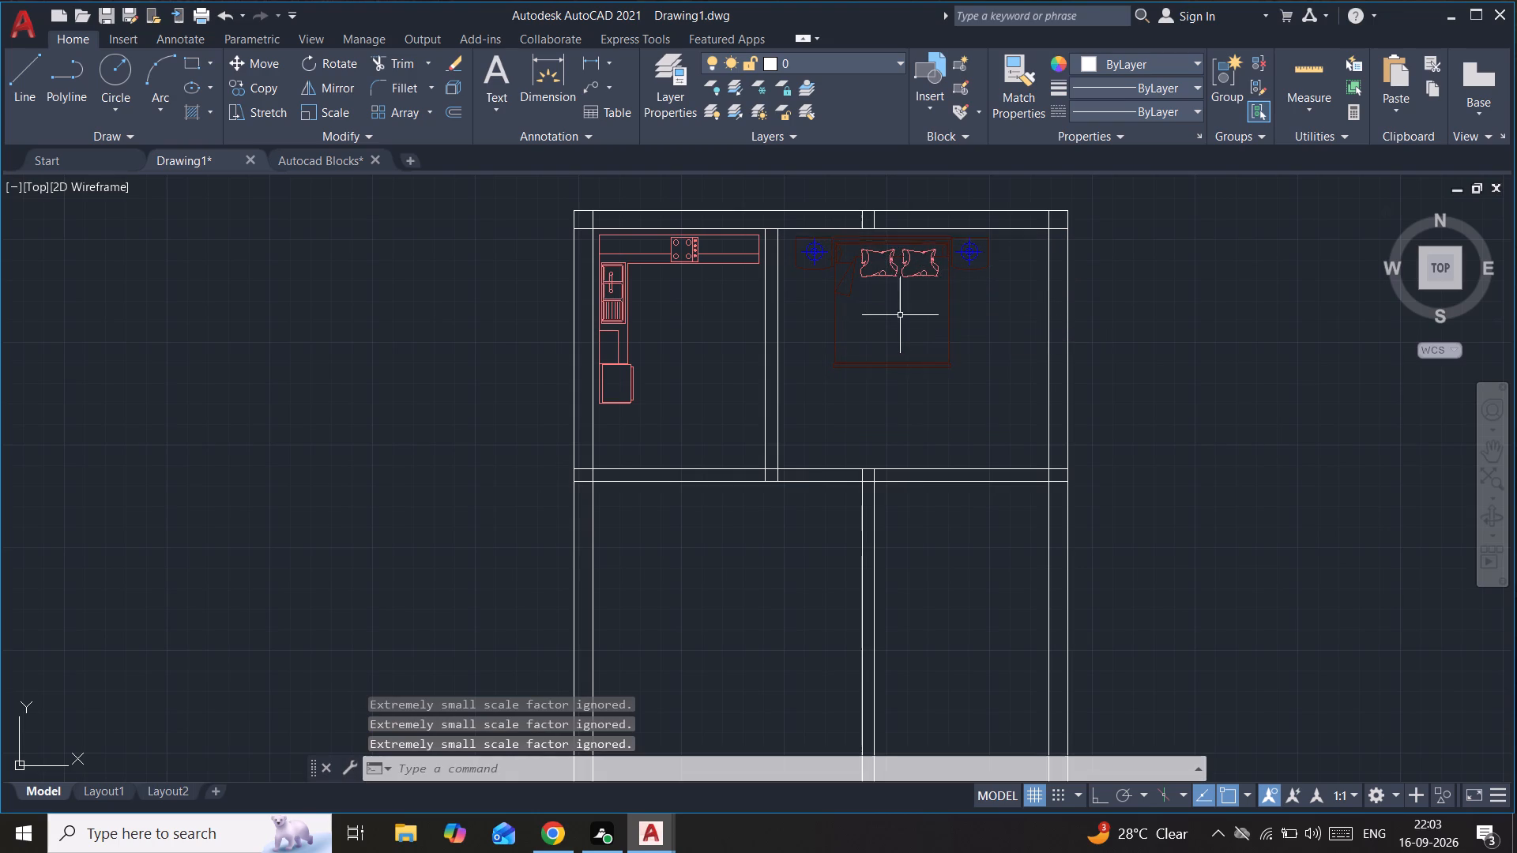
Move the double bed block about 2'-1" east within the northeast room, keeping its headboard along the north wall.
{"action": "left_click", "coordinate": [916, 253]}
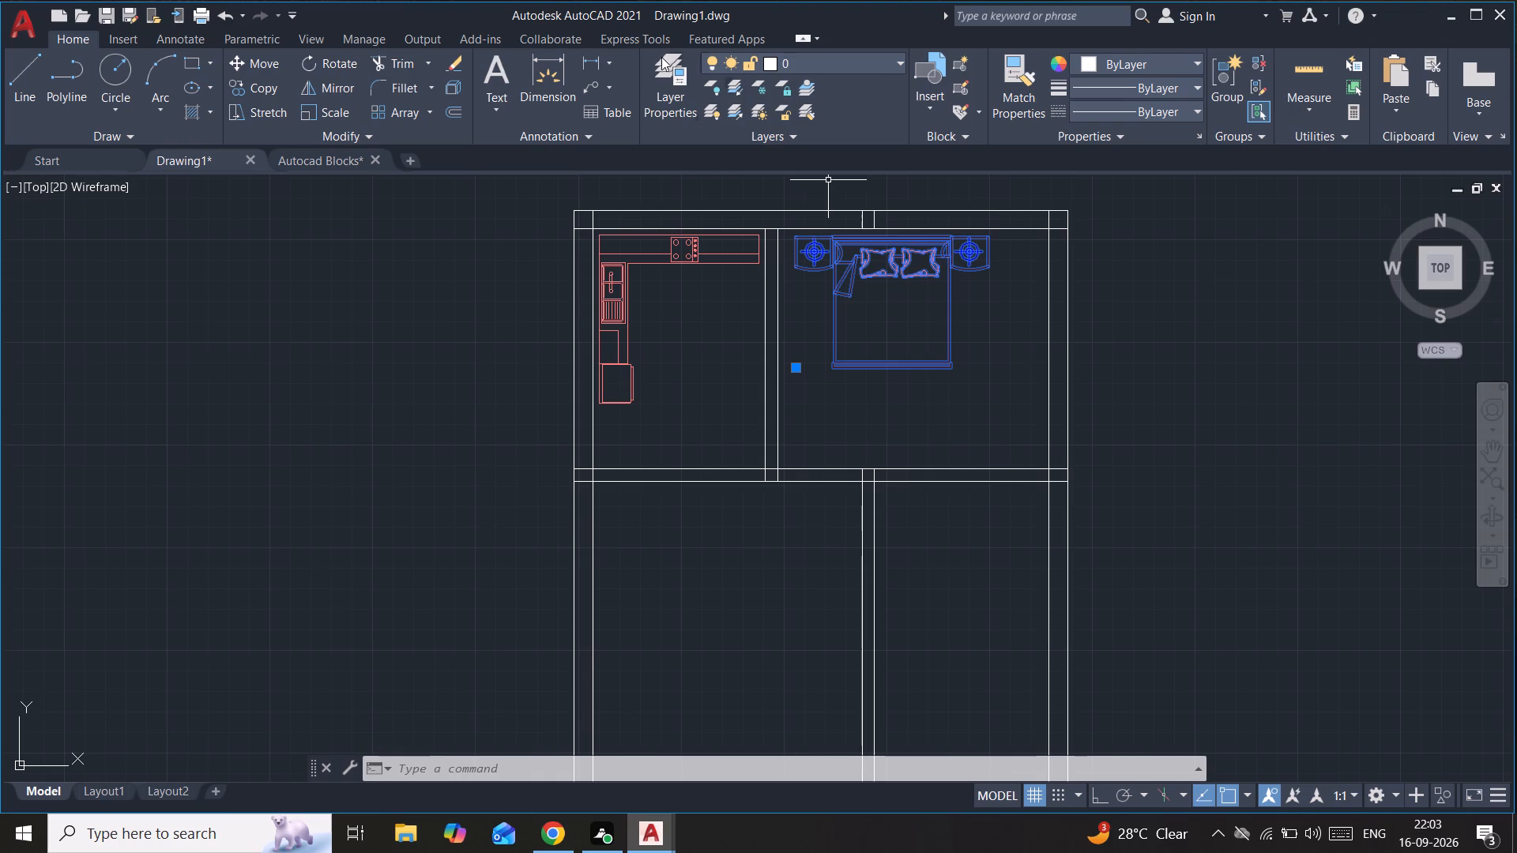
{"action": "left_click", "coordinate": [262, 70]}
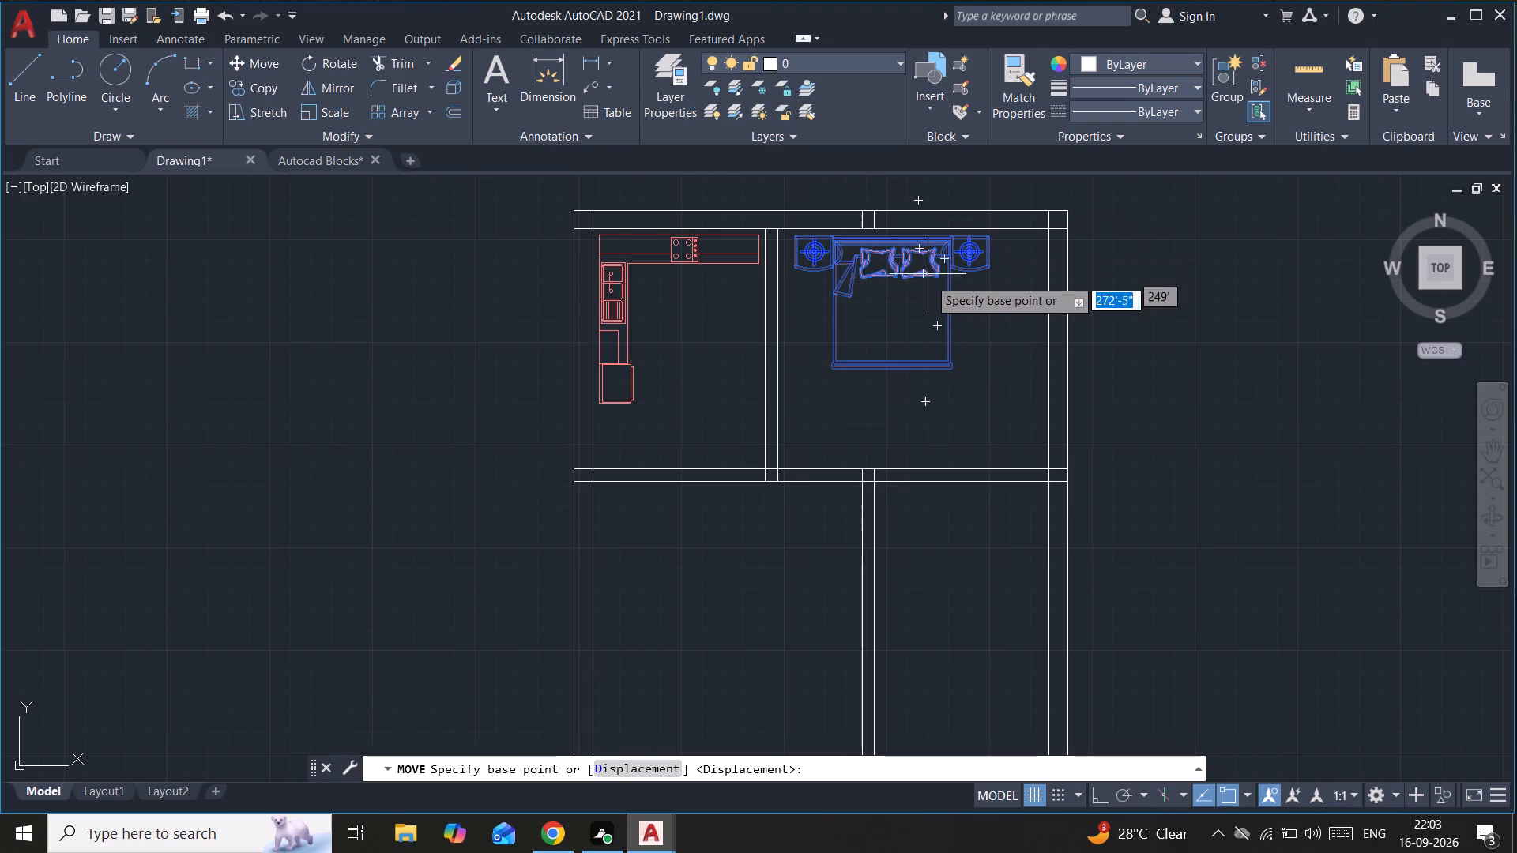
{"action": "left_click", "coordinate": [879, 302]}
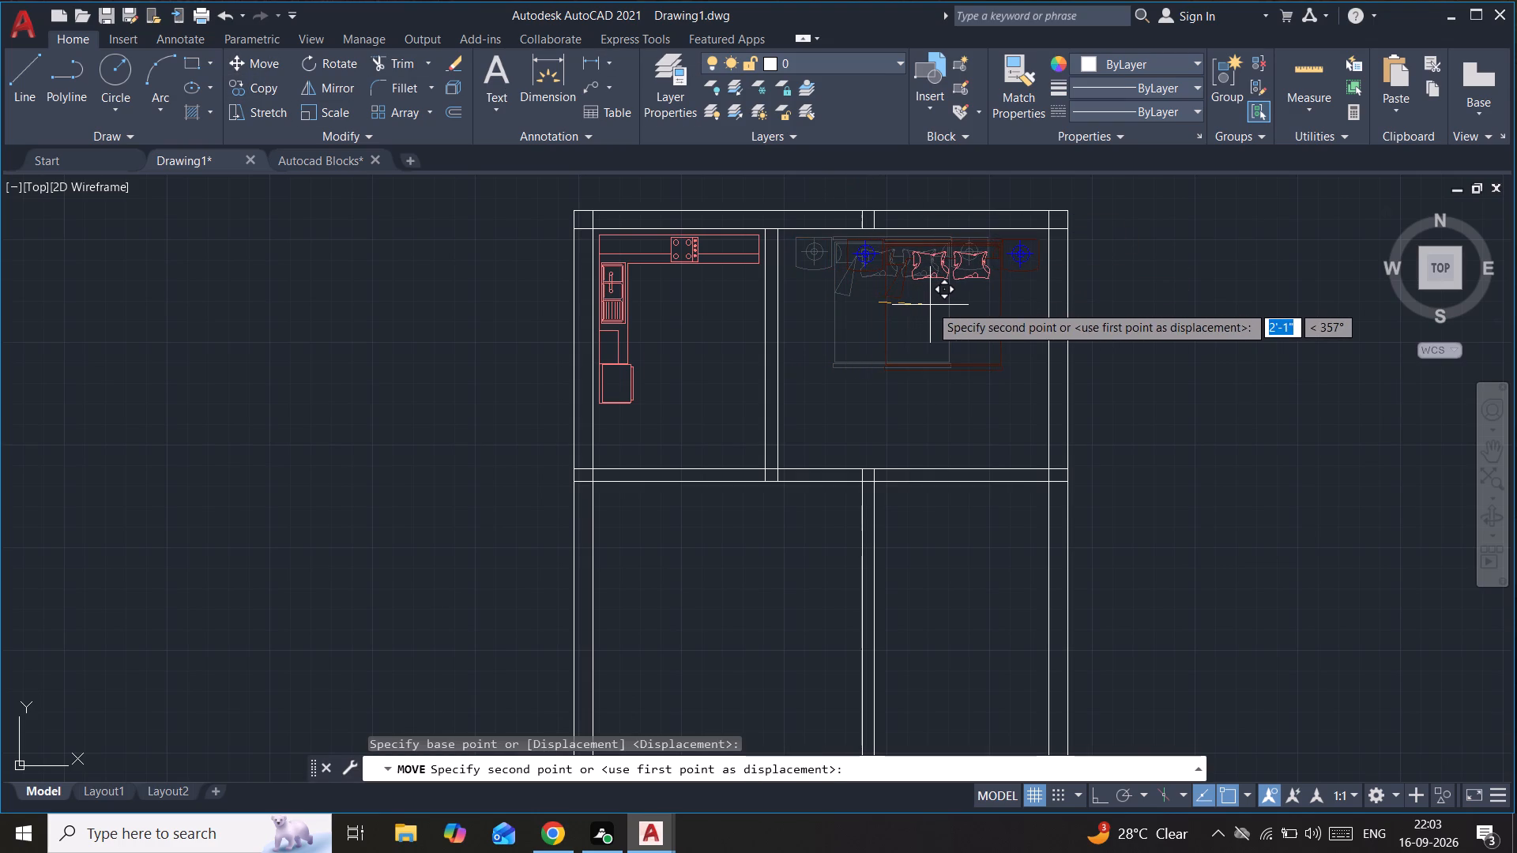
{"action": "left_click", "coordinate": [930, 305]}
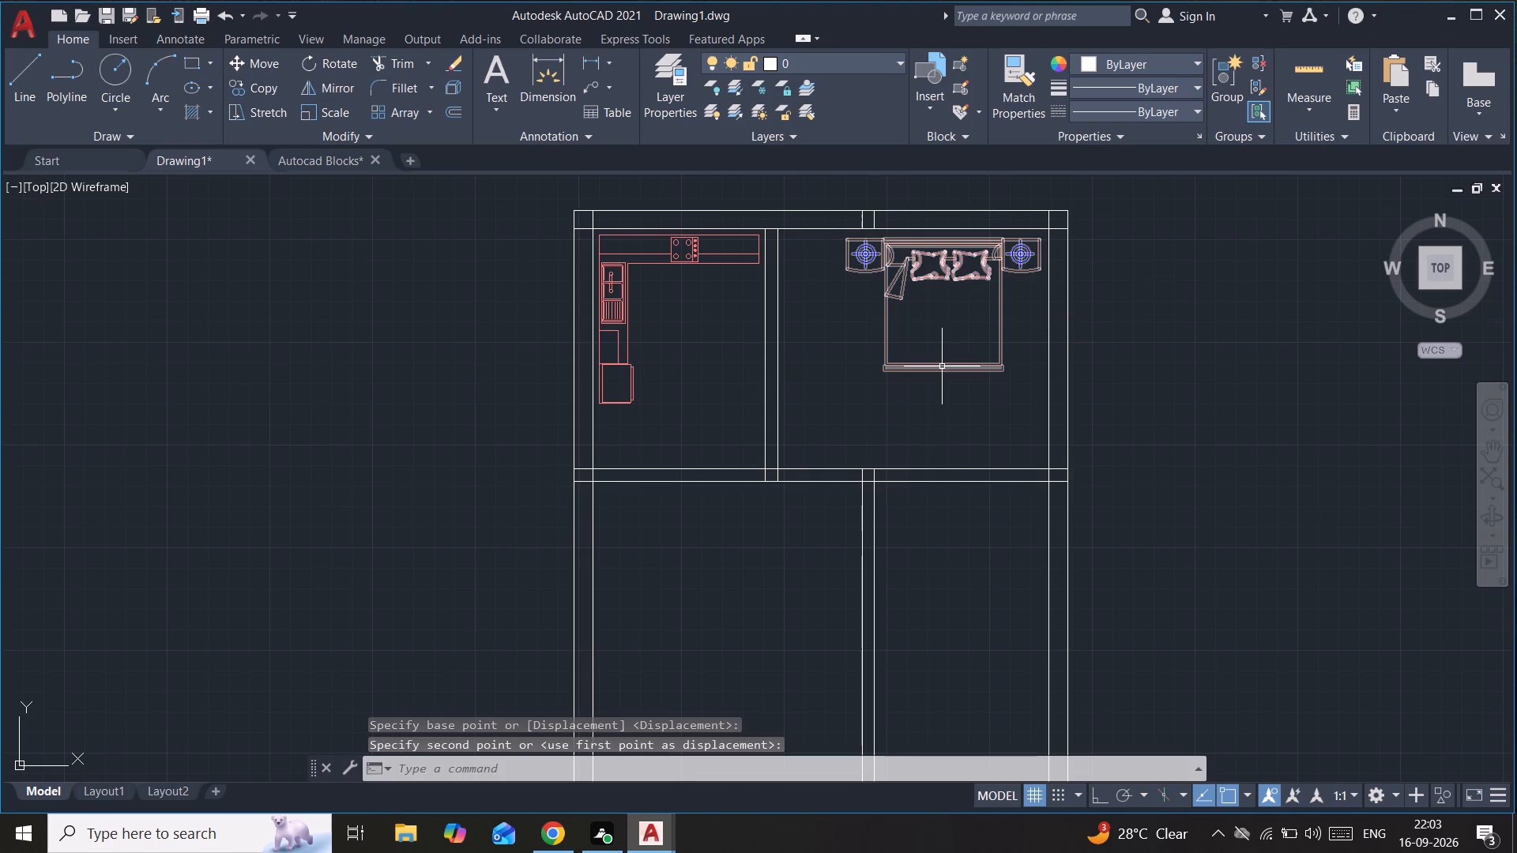
Copy the northeast room's double bed block to the empty space just east of the plan.
{"action": "middle_click_drag", "start_coordinate": [868, 453], "coordinate": [875, 450]}
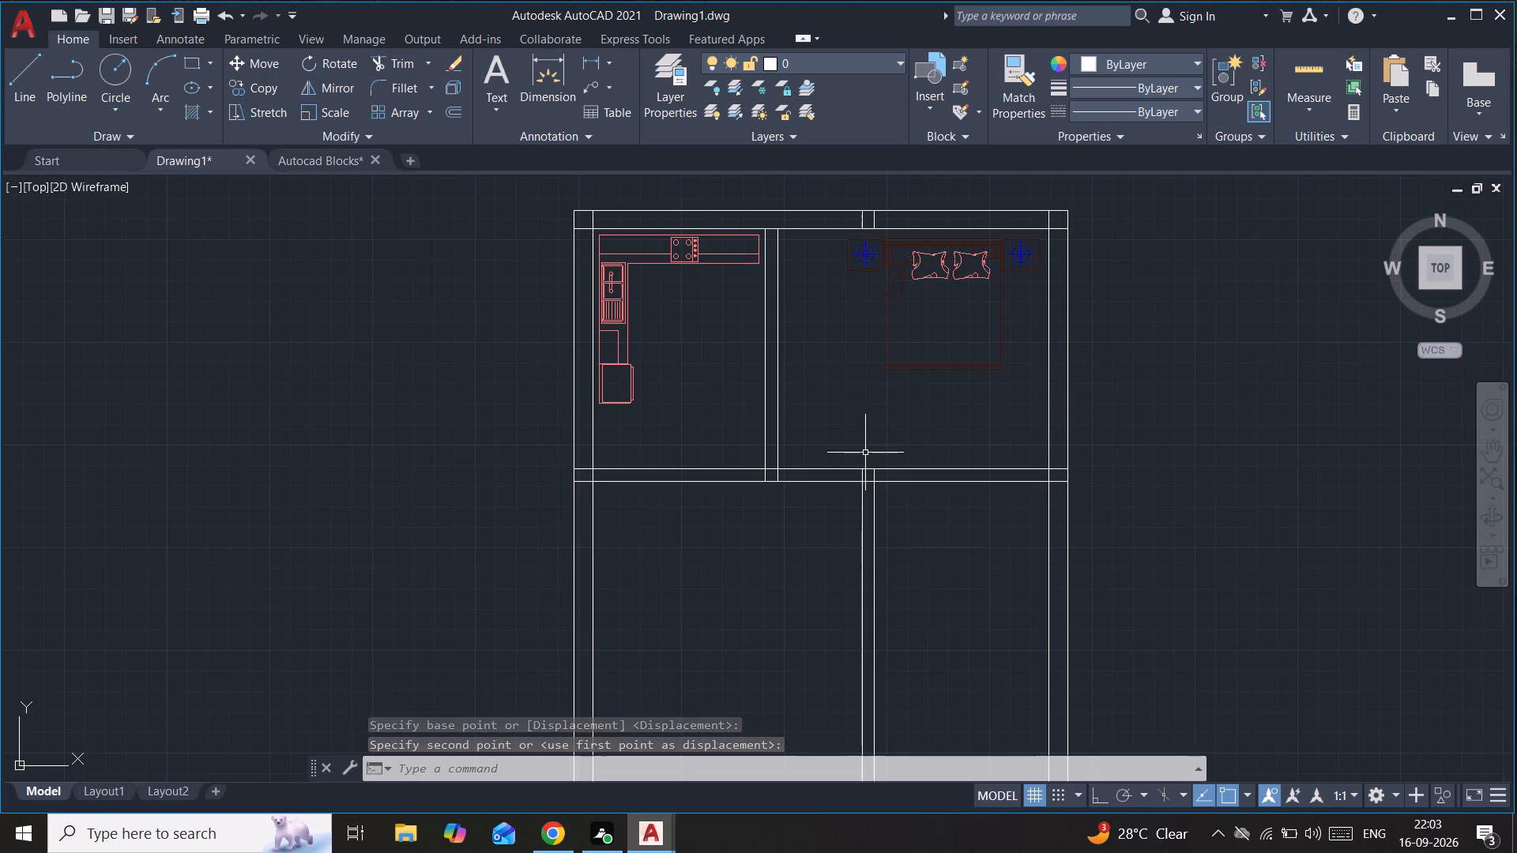
{"action": "middle_click_drag", "start_coordinate": [875, 450], "coordinate": [916, 309]}
{"action": "scroll", "coordinate": [913, 304], "scroll_direction": "down", "scroll_amount": 1}
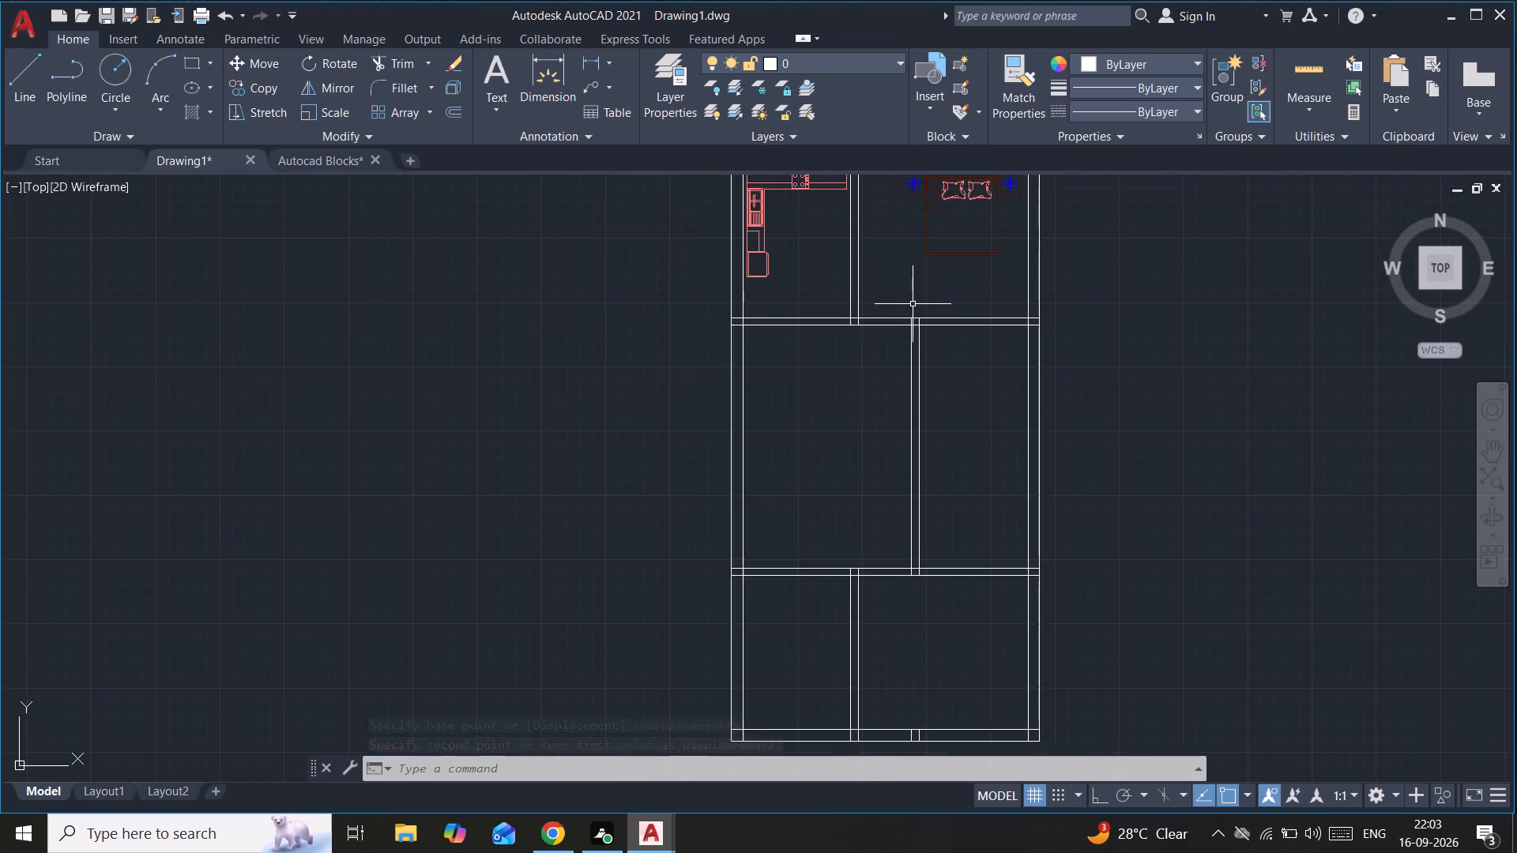
{"action": "middle_click_drag", "start_coordinate": [900, 313], "coordinate": [798, 468]}
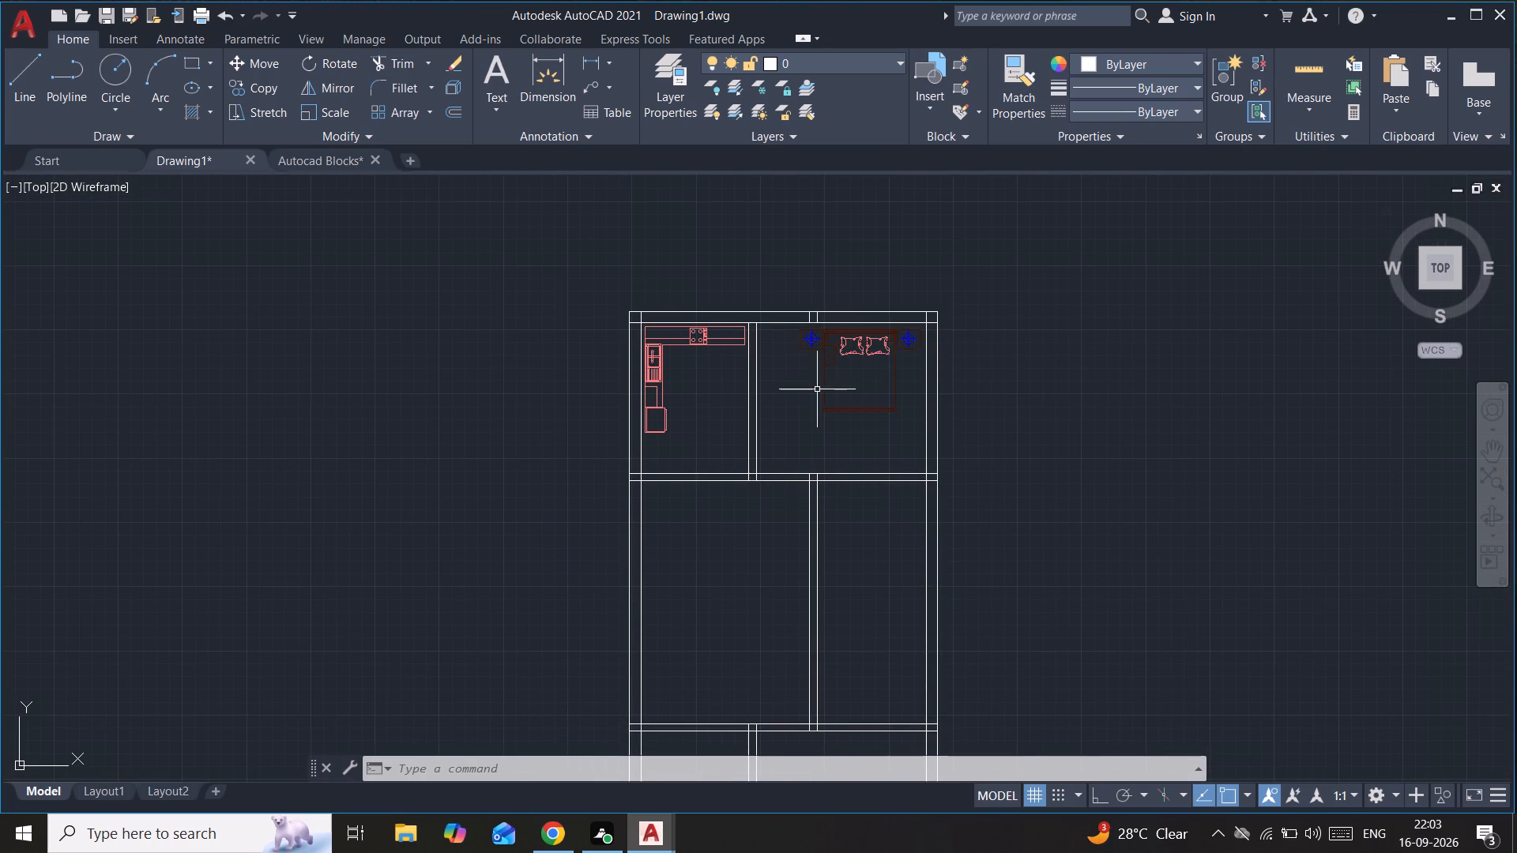
{"action": "left_click", "coordinate": [825, 387]}
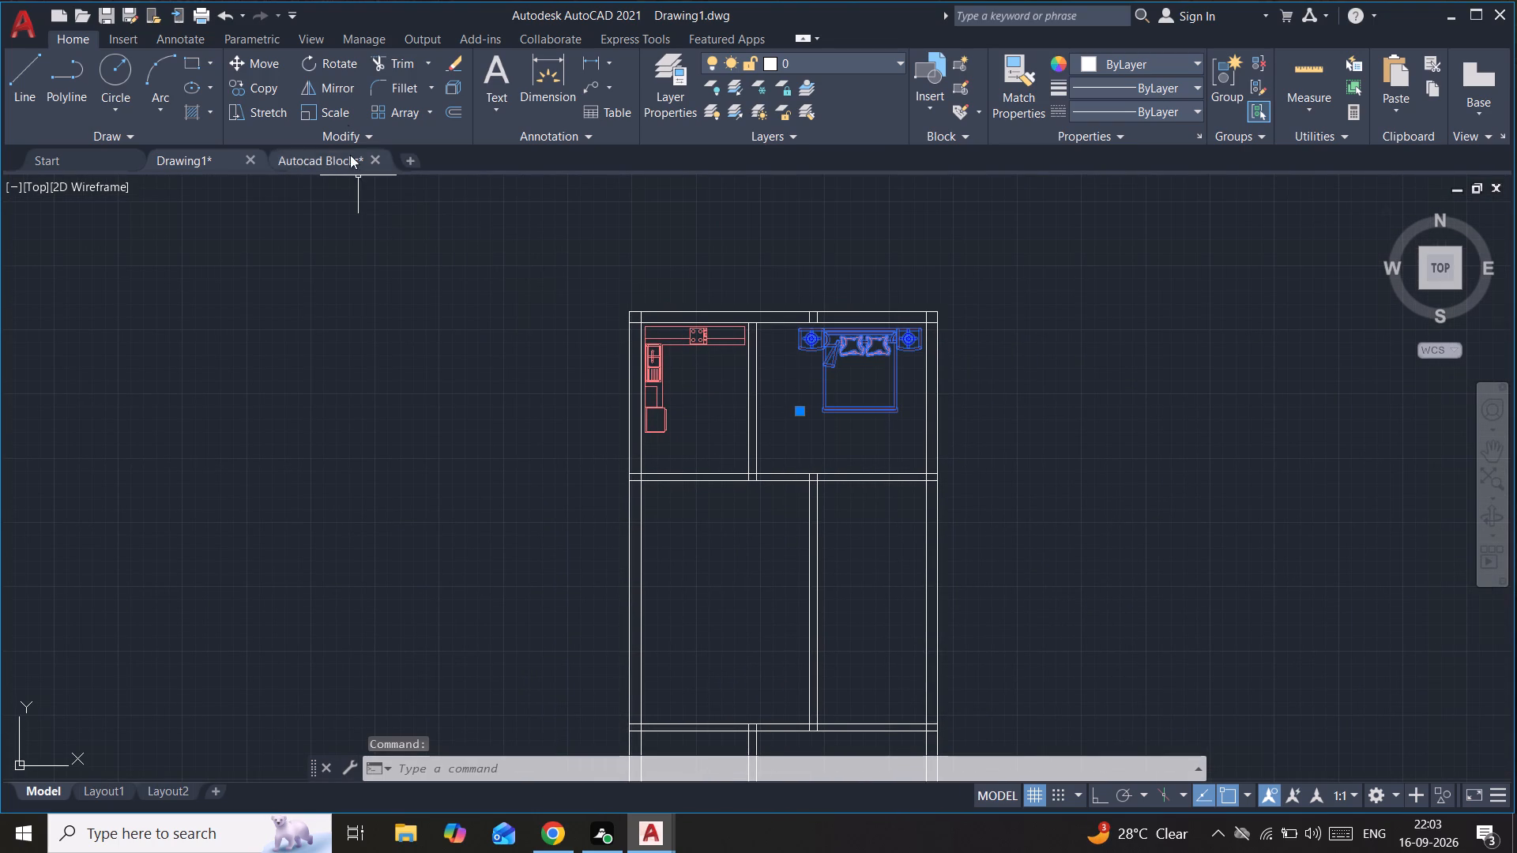
{"action": "left_click", "coordinate": [274, 81]}
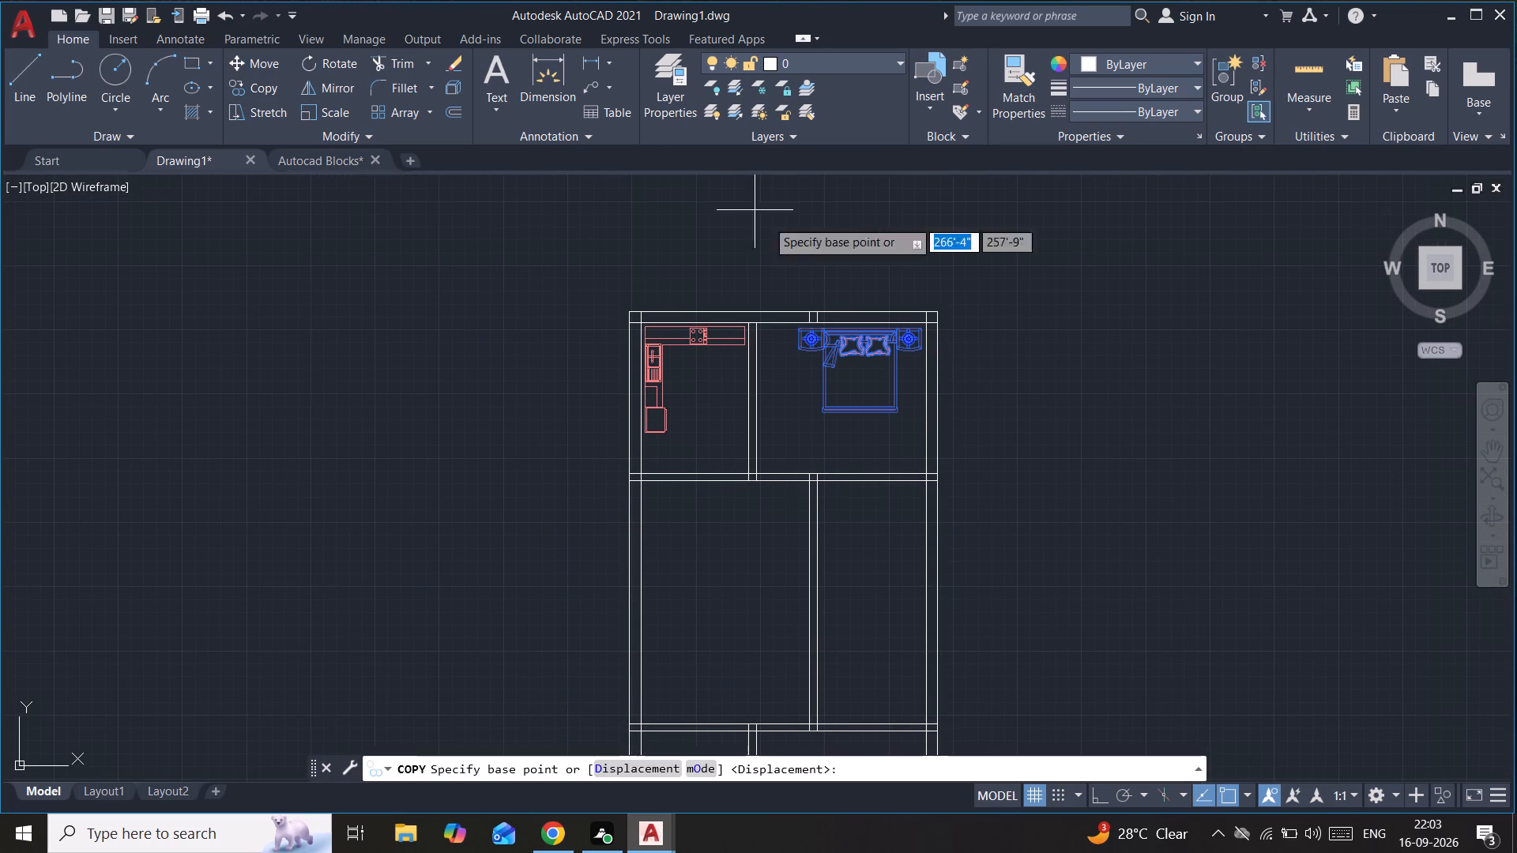
{"action": "left_click", "coordinate": [864, 356]}
{"action": "left_click", "coordinate": [1033, 398]}
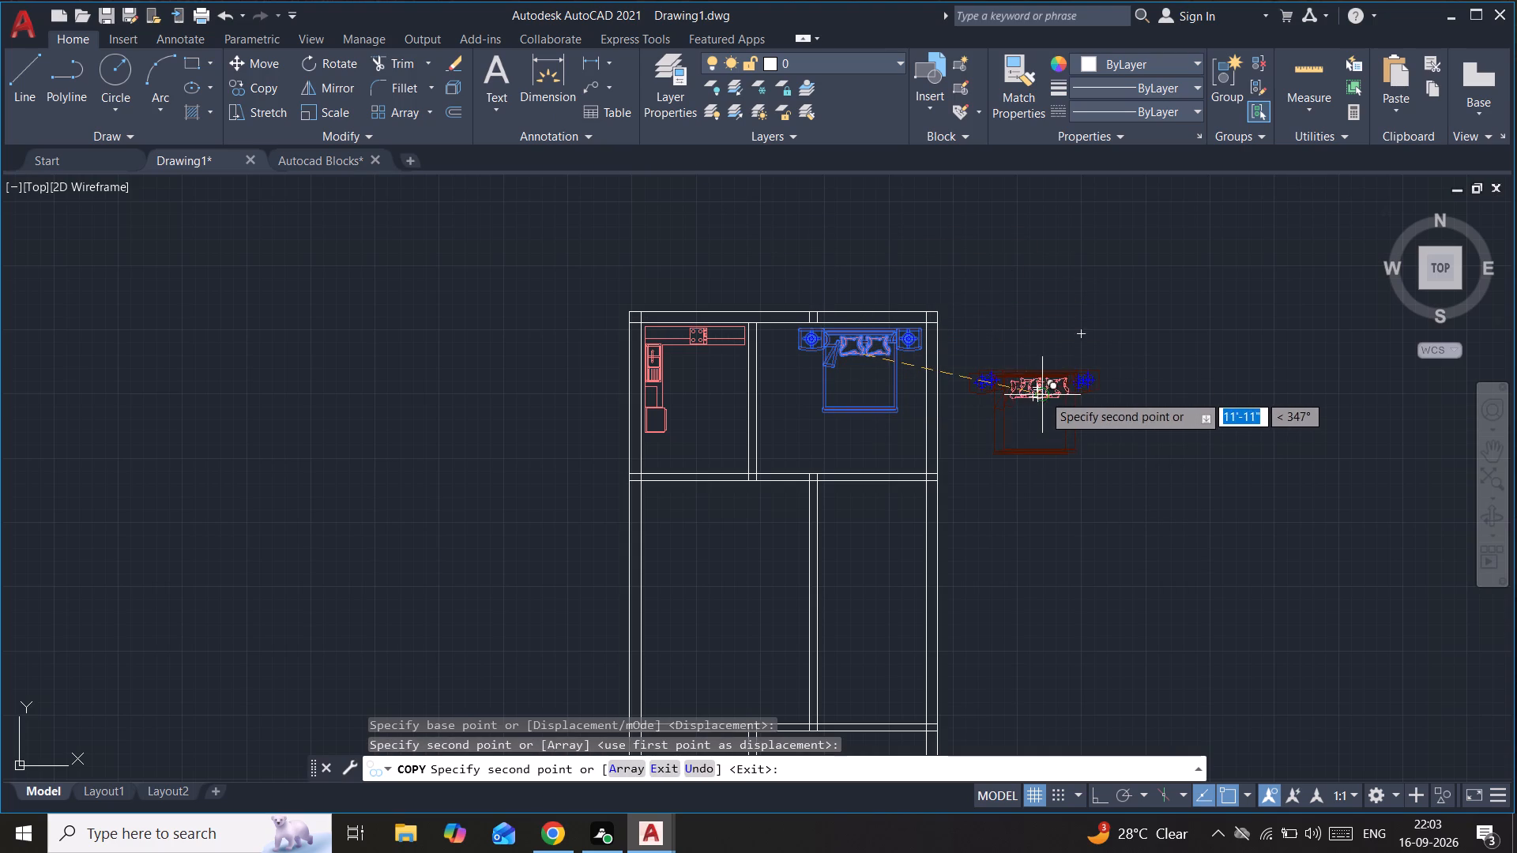
{"action": "key", "text": "Escape"}
Rotate the copied double bed a quarter turn clockwise about its northeast corner so the headboard faces east.
{"action": "left_click", "coordinate": [1046, 378]}
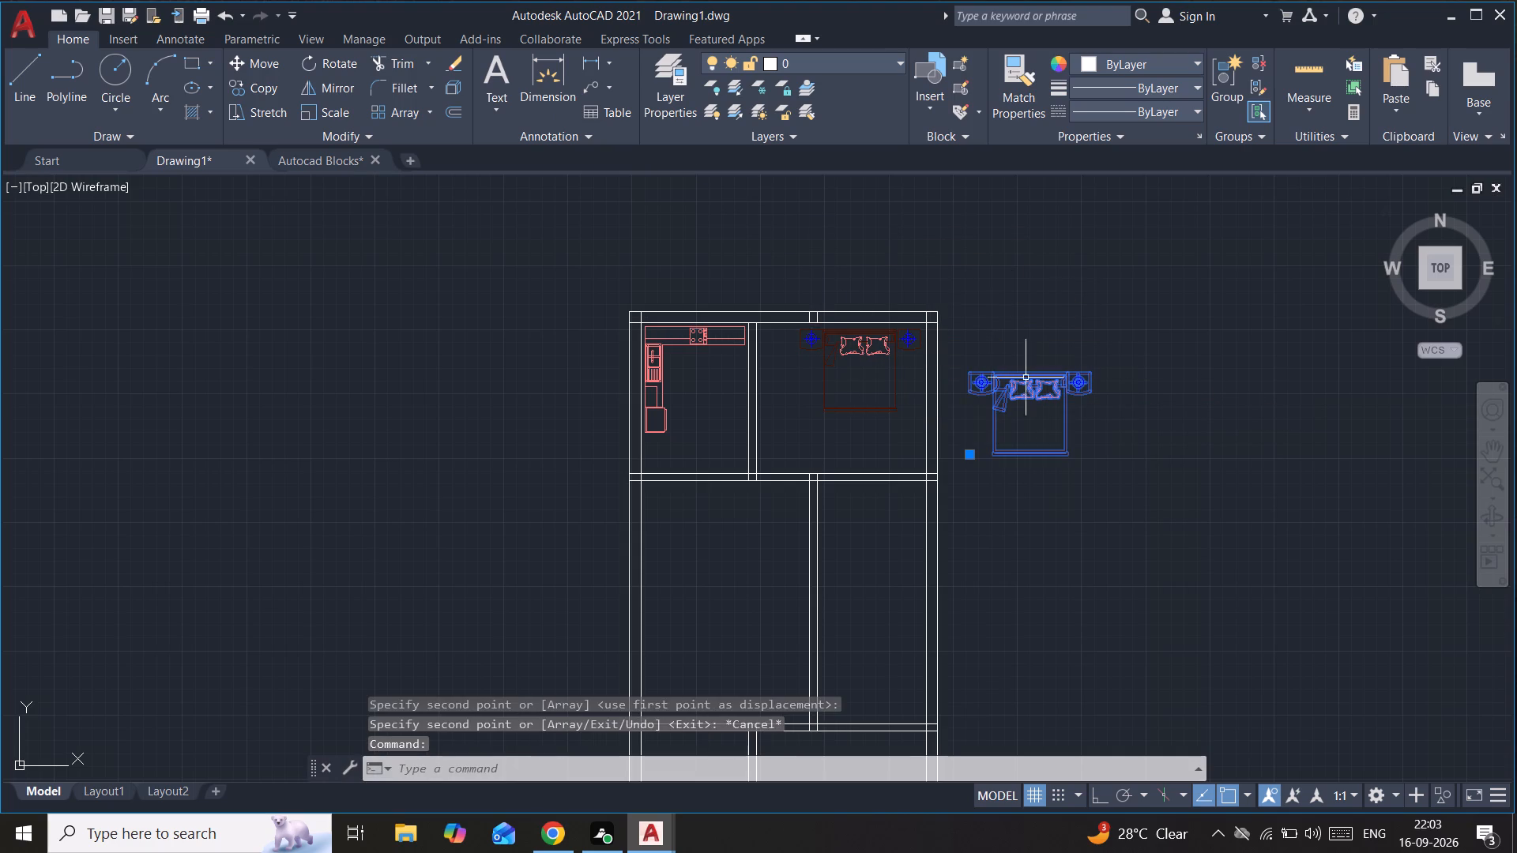
{"action": "left_click", "coordinate": [337, 66]}
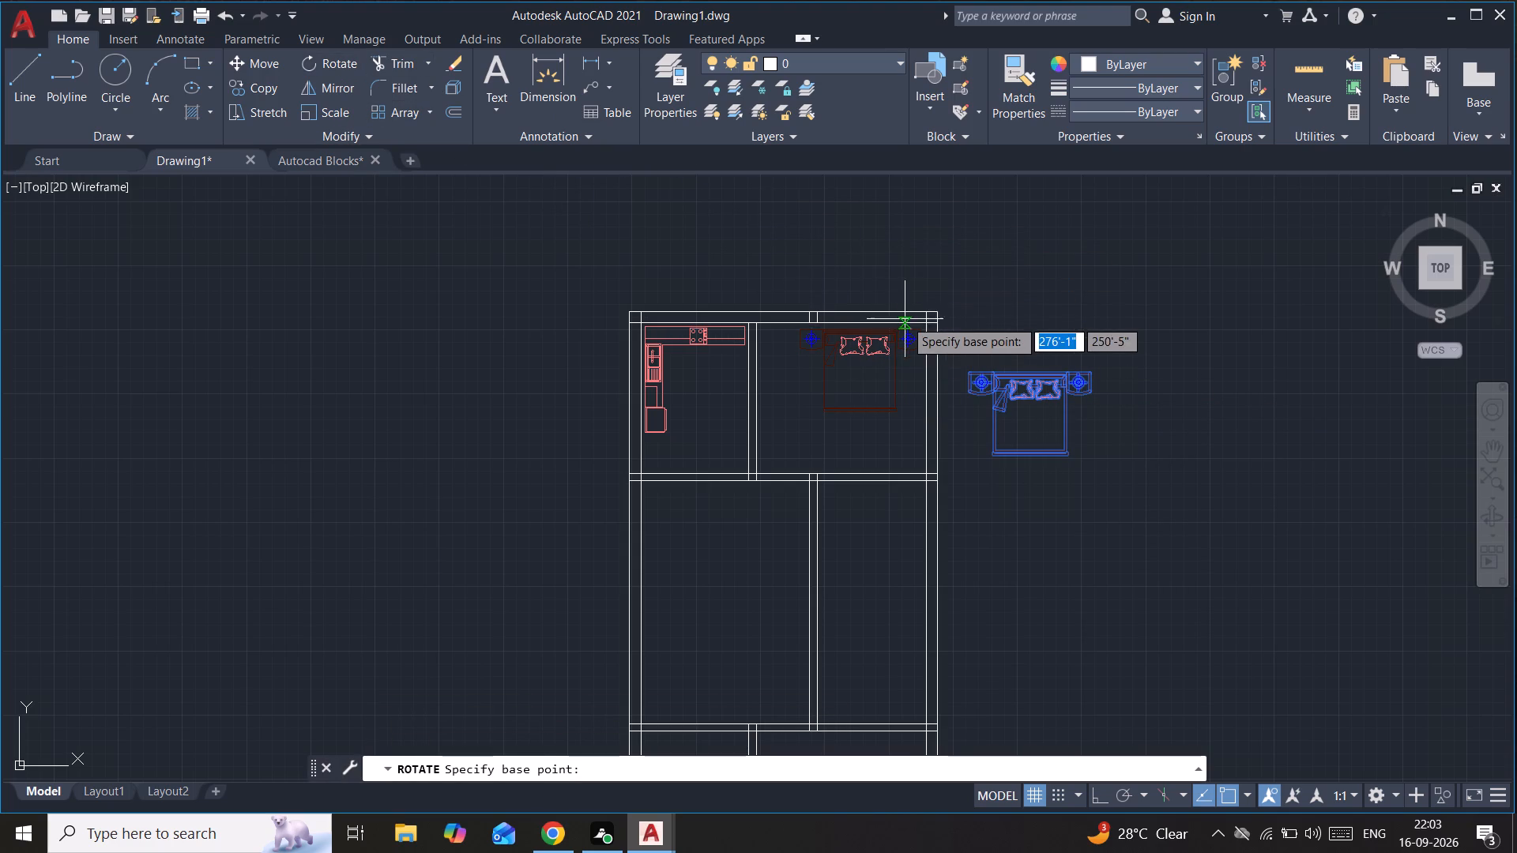
{"action": "left_click", "coordinate": [1094, 370]}
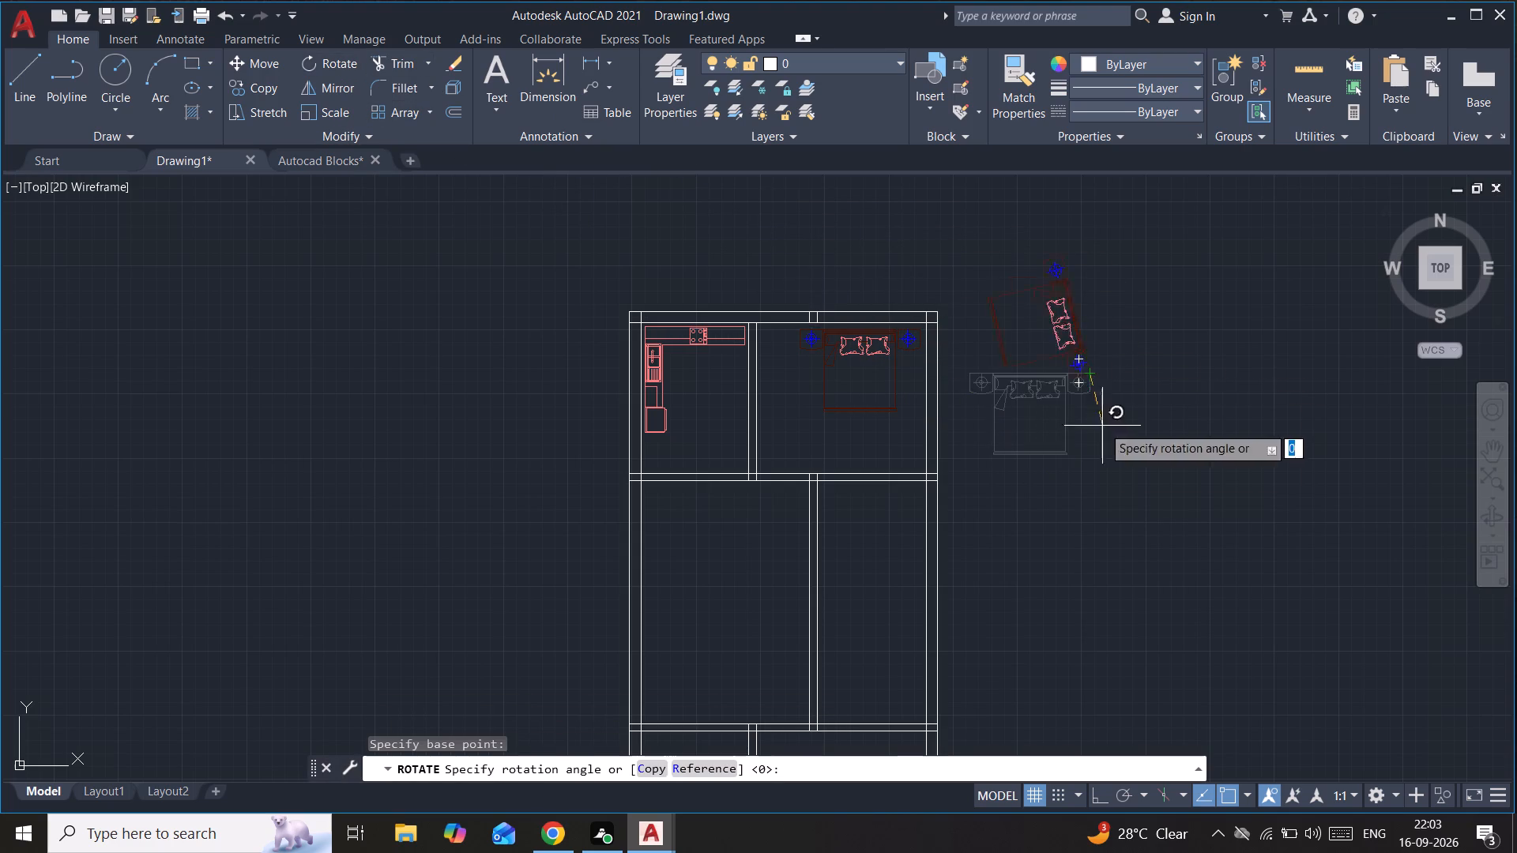
{"action": "left_click", "coordinate": [1092, 508]}
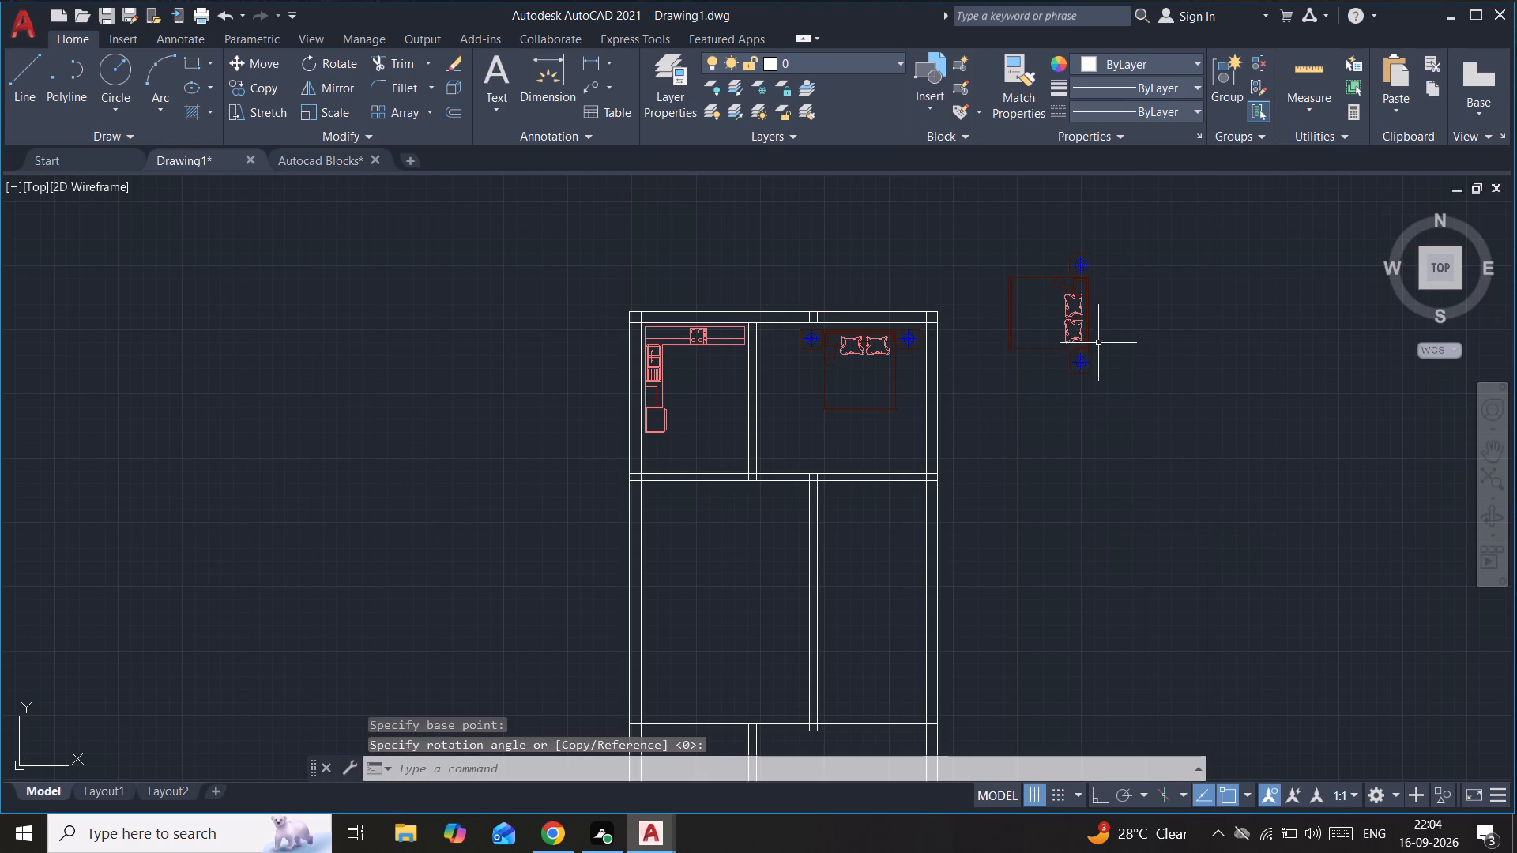
Move the rotated double bed into the plan's southeast room, with its headboard near the east wall.
{"action": "left_click", "coordinate": [1084, 335]}
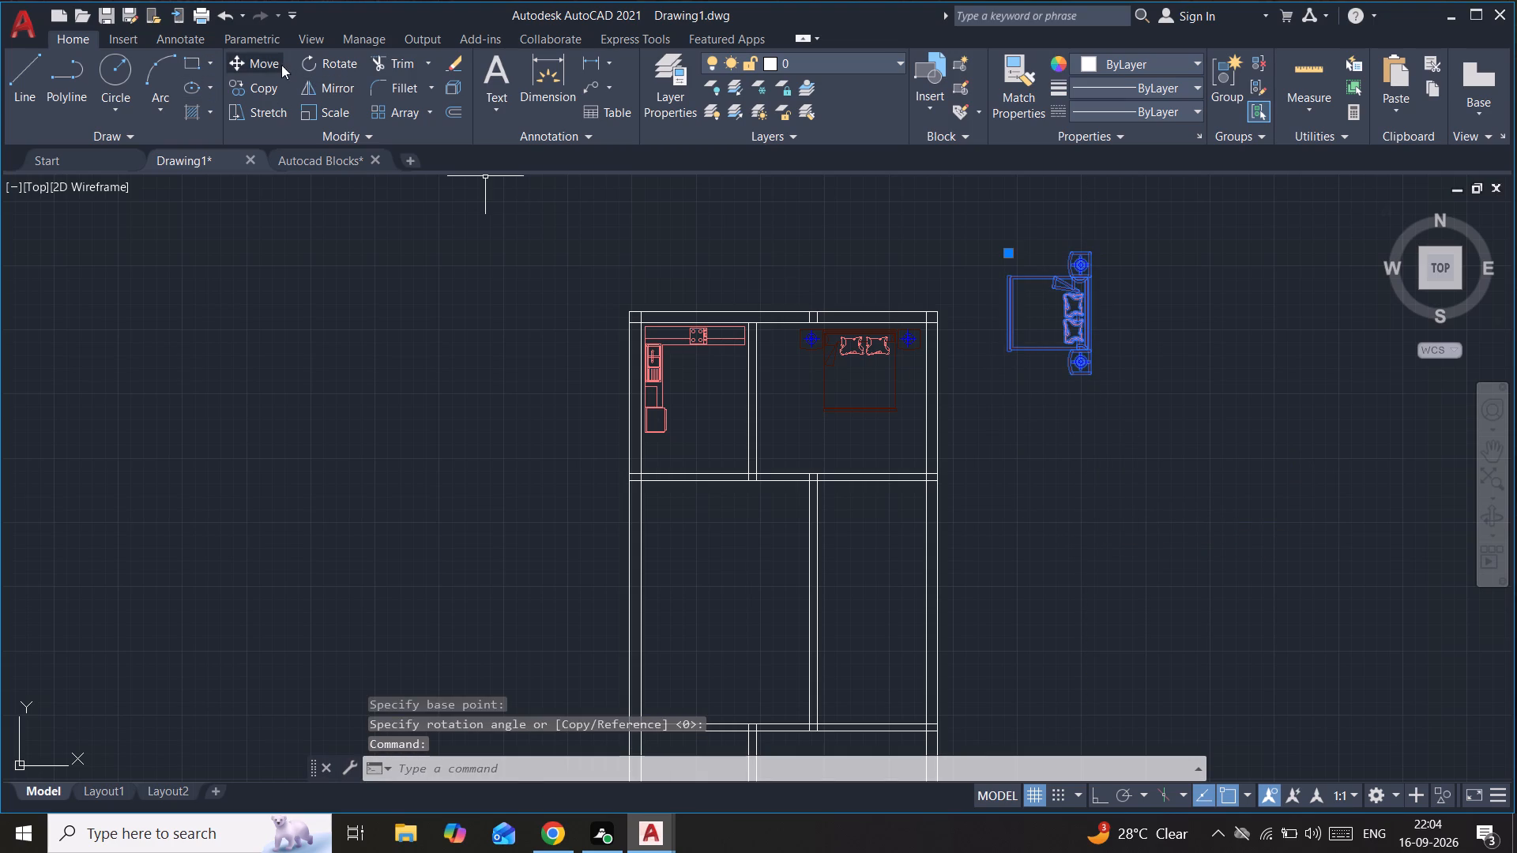
{"action": "left_click", "coordinate": [273, 65]}
{"action": "left_click", "coordinate": [1056, 299]}
{"action": "scroll", "coordinate": [1052, 295], "scroll_direction": "down", "scroll_amount": 2}
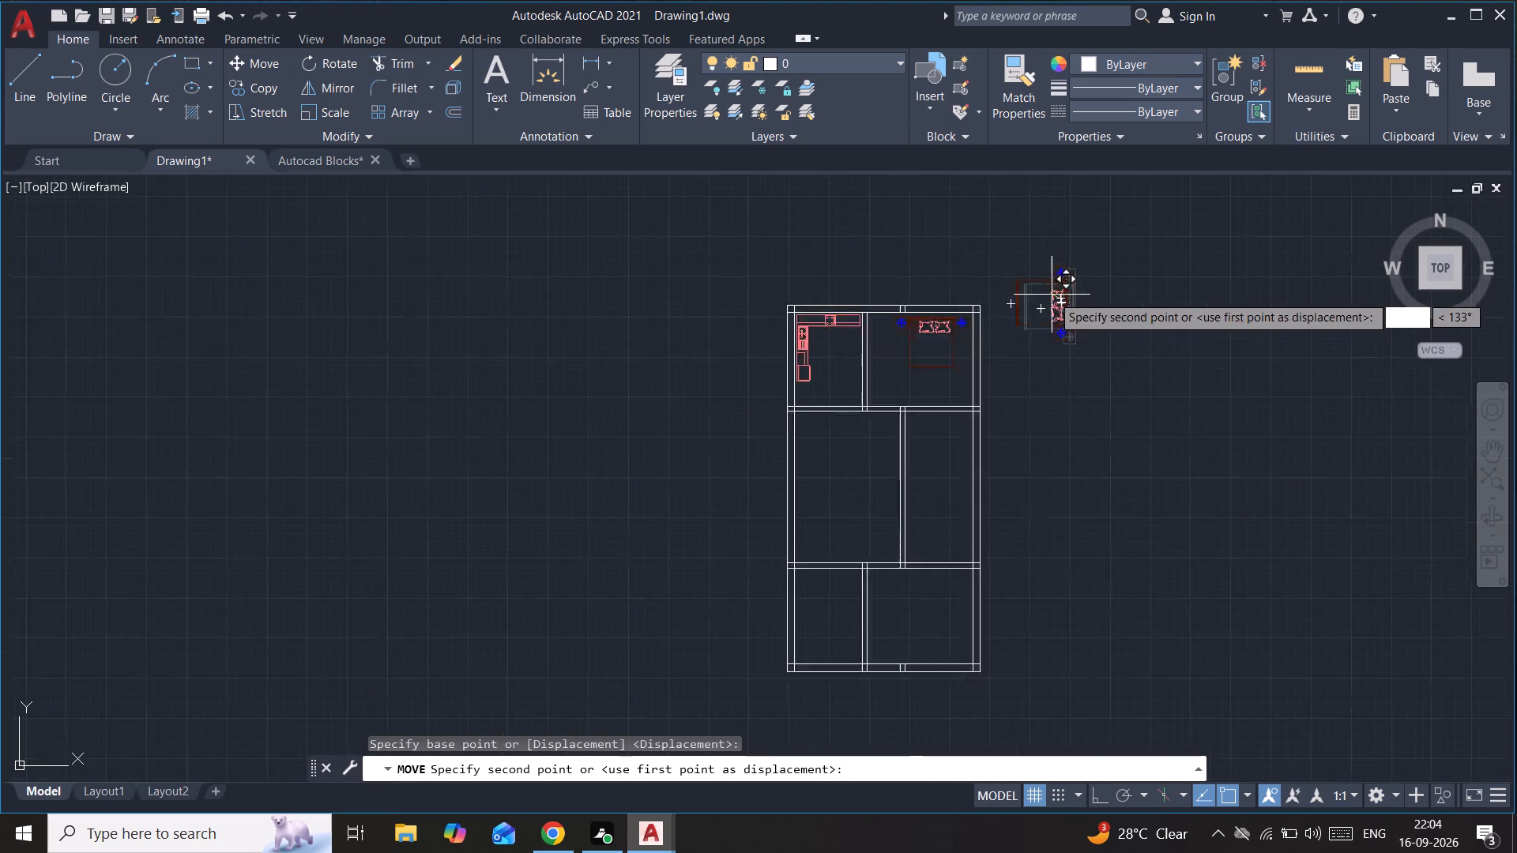
{"action": "scroll", "coordinate": [1052, 293], "scroll_direction": "down", "scroll_amount": 1}
{"action": "middle_click_drag", "start_coordinate": [1048, 285], "coordinate": [1039, 245]}
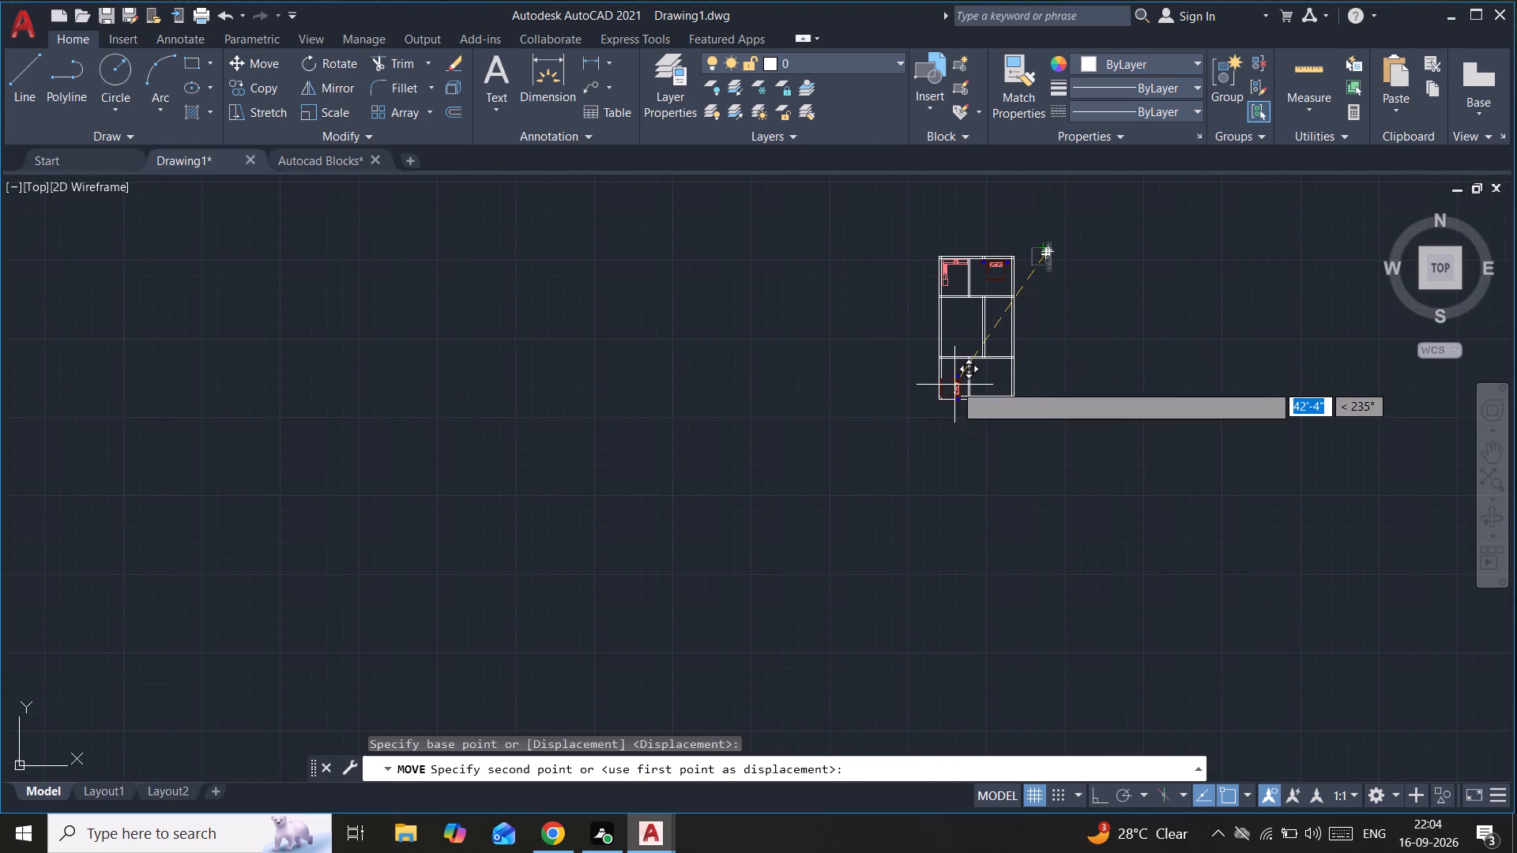
{"action": "scroll", "coordinate": [992, 376], "scroll_direction": "up", "scroll_amount": 4}
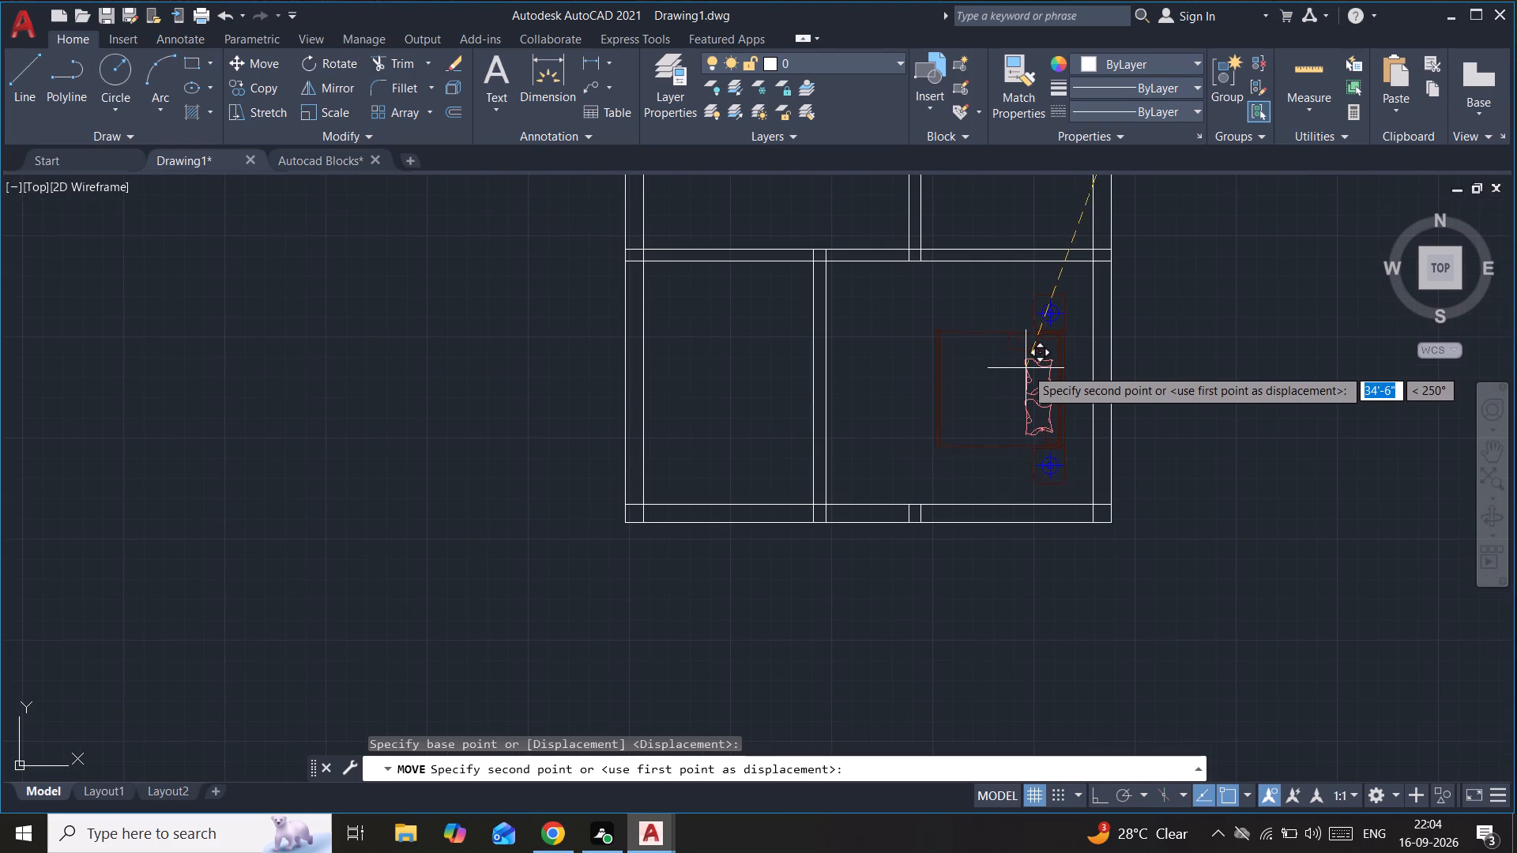
{"action": "left_click", "coordinate": [1037, 378]}
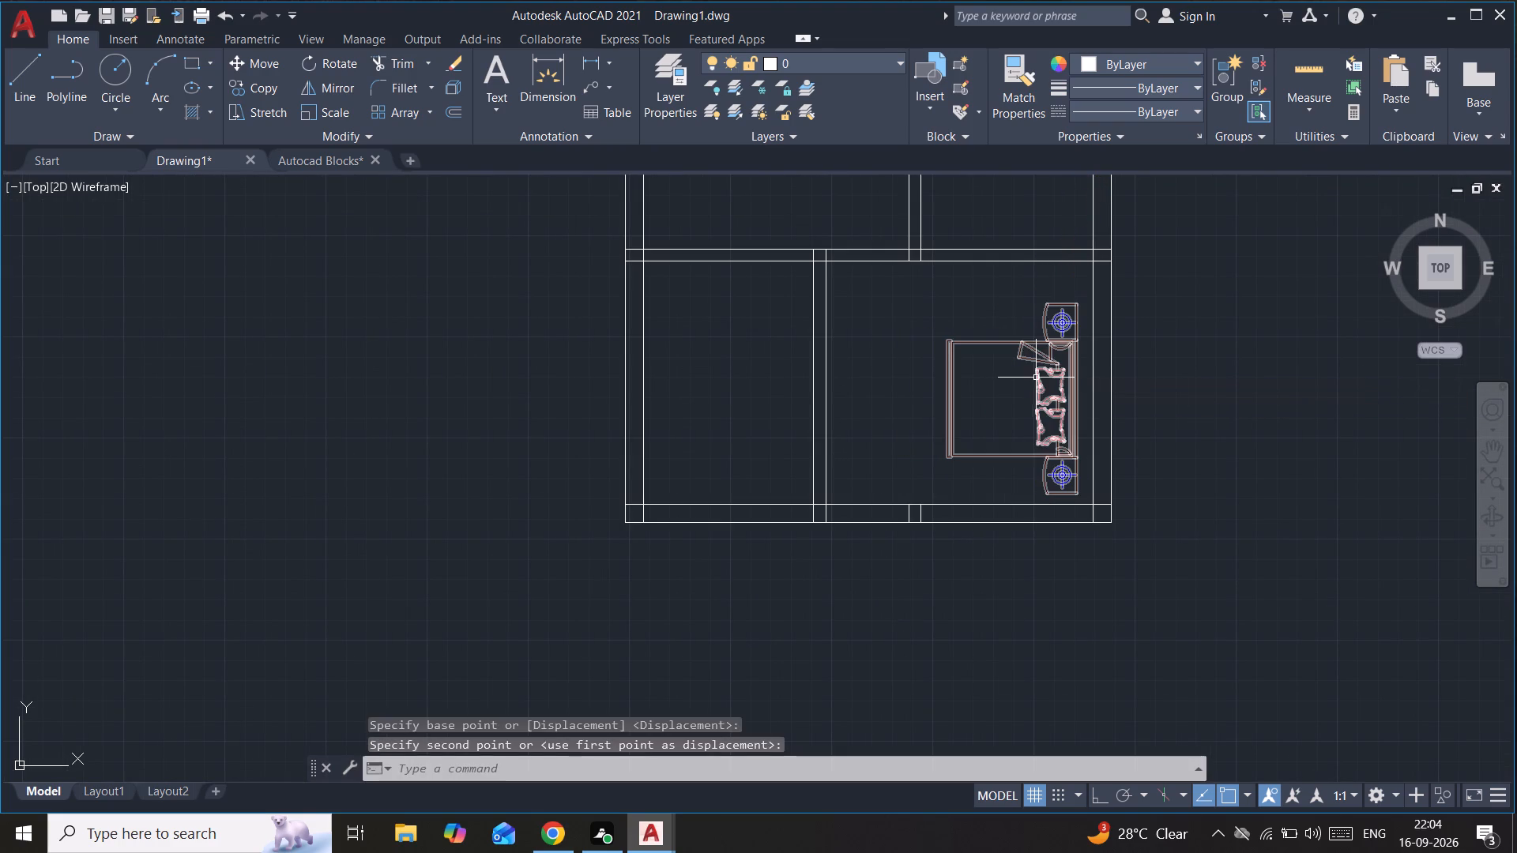
{"action": "key", "text": "Escape"}
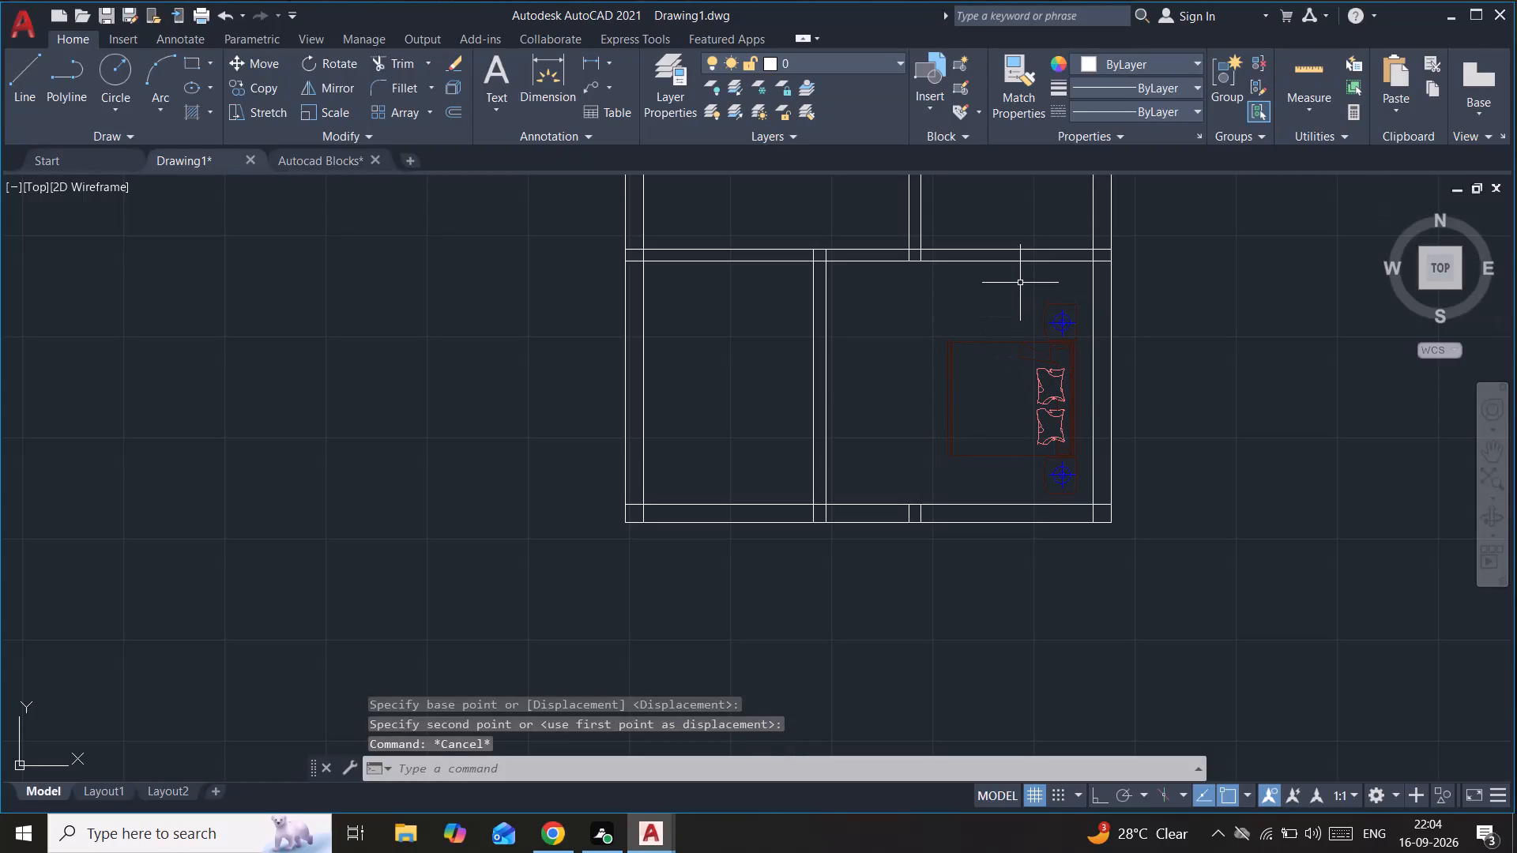
Open the recent drawing FURNITURE SETS 2.dwg as a source of further furniture blocks.
{"action": "middle_click_drag", "start_coordinate": [1020, 283], "coordinate": [974, 631]}
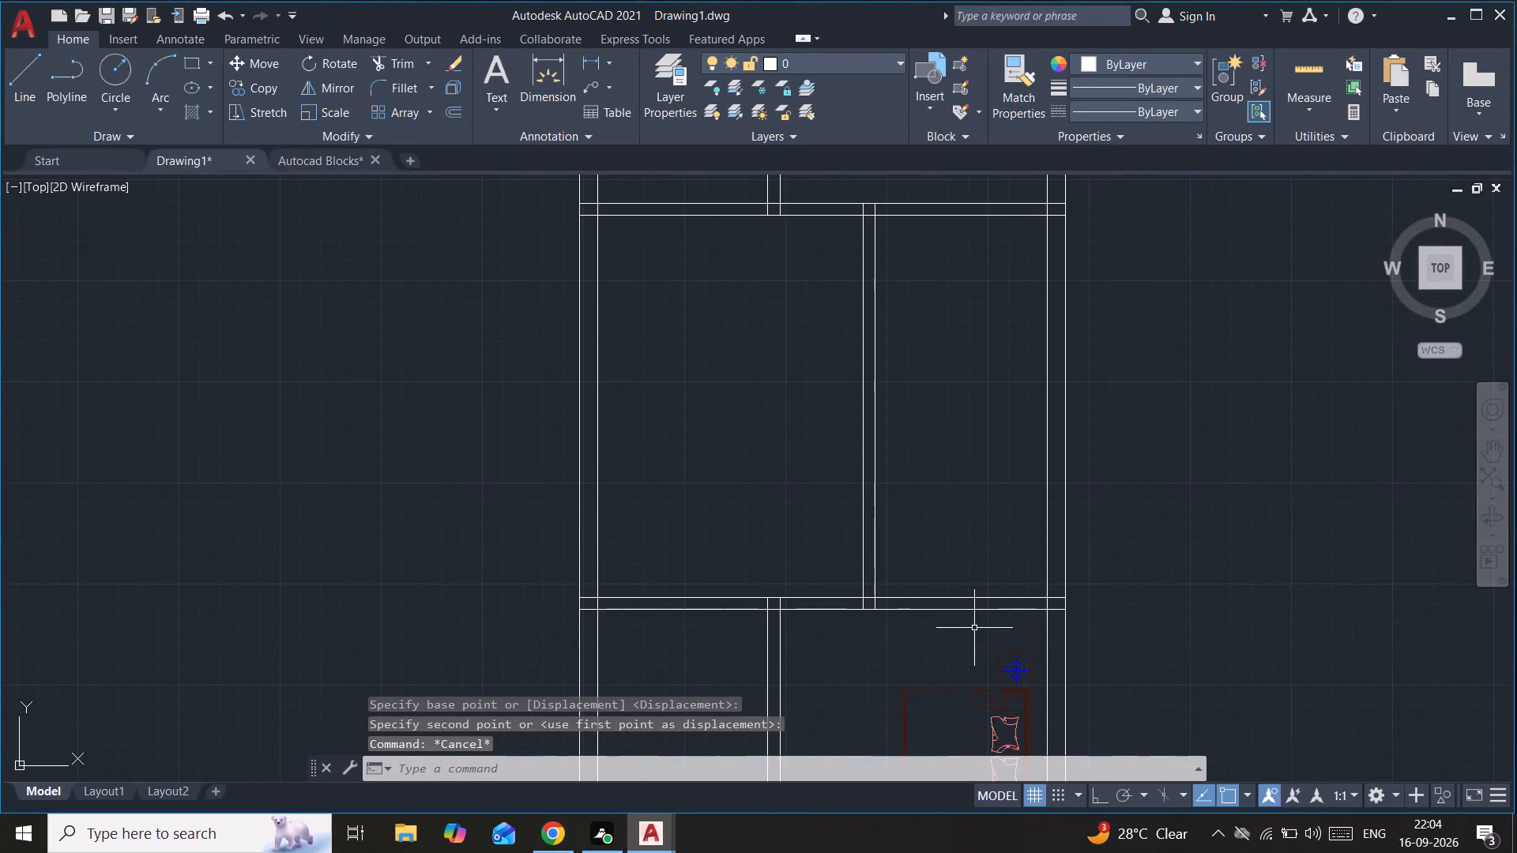
{"action": "scroll", "coordinate": [935, 475], "scroll_direction": "down", "scroll_amount": 1}
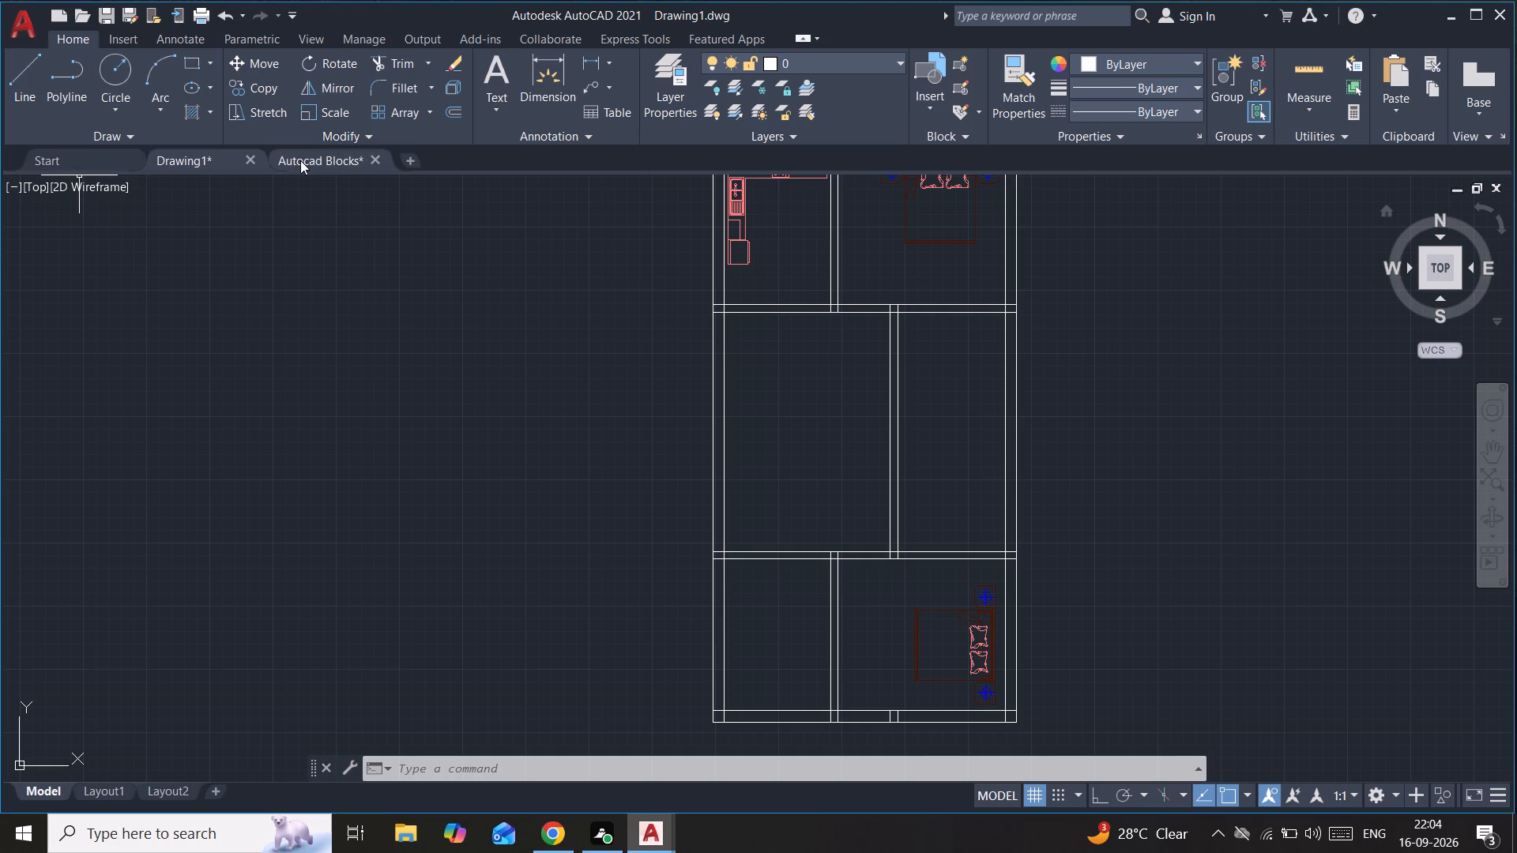
{"action": "left_click", "coordinate": [30, 24]}
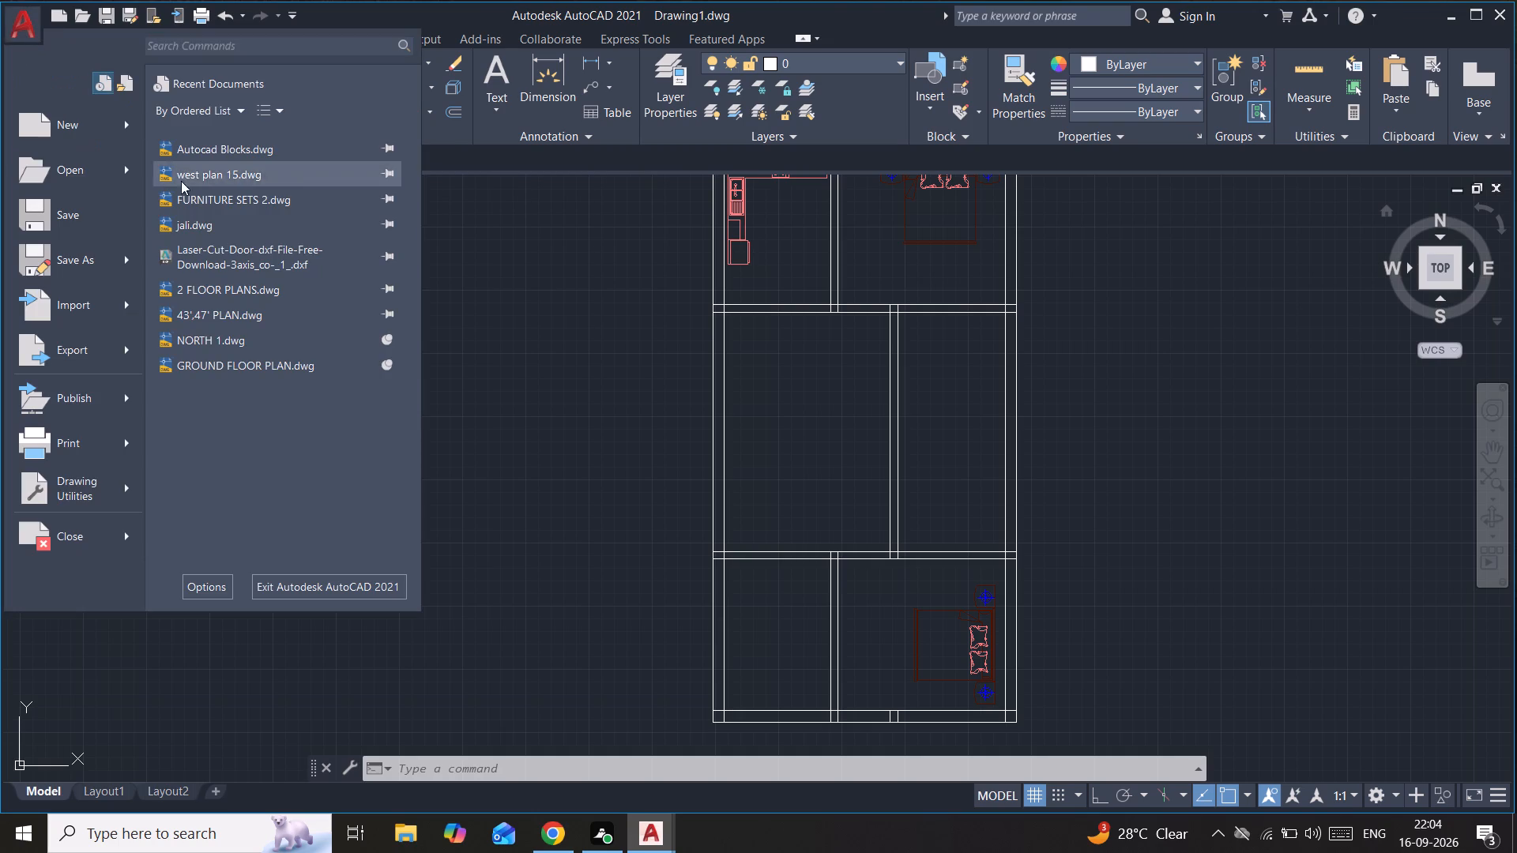
{"action": "left_click", "coordinate": [273, 208]}
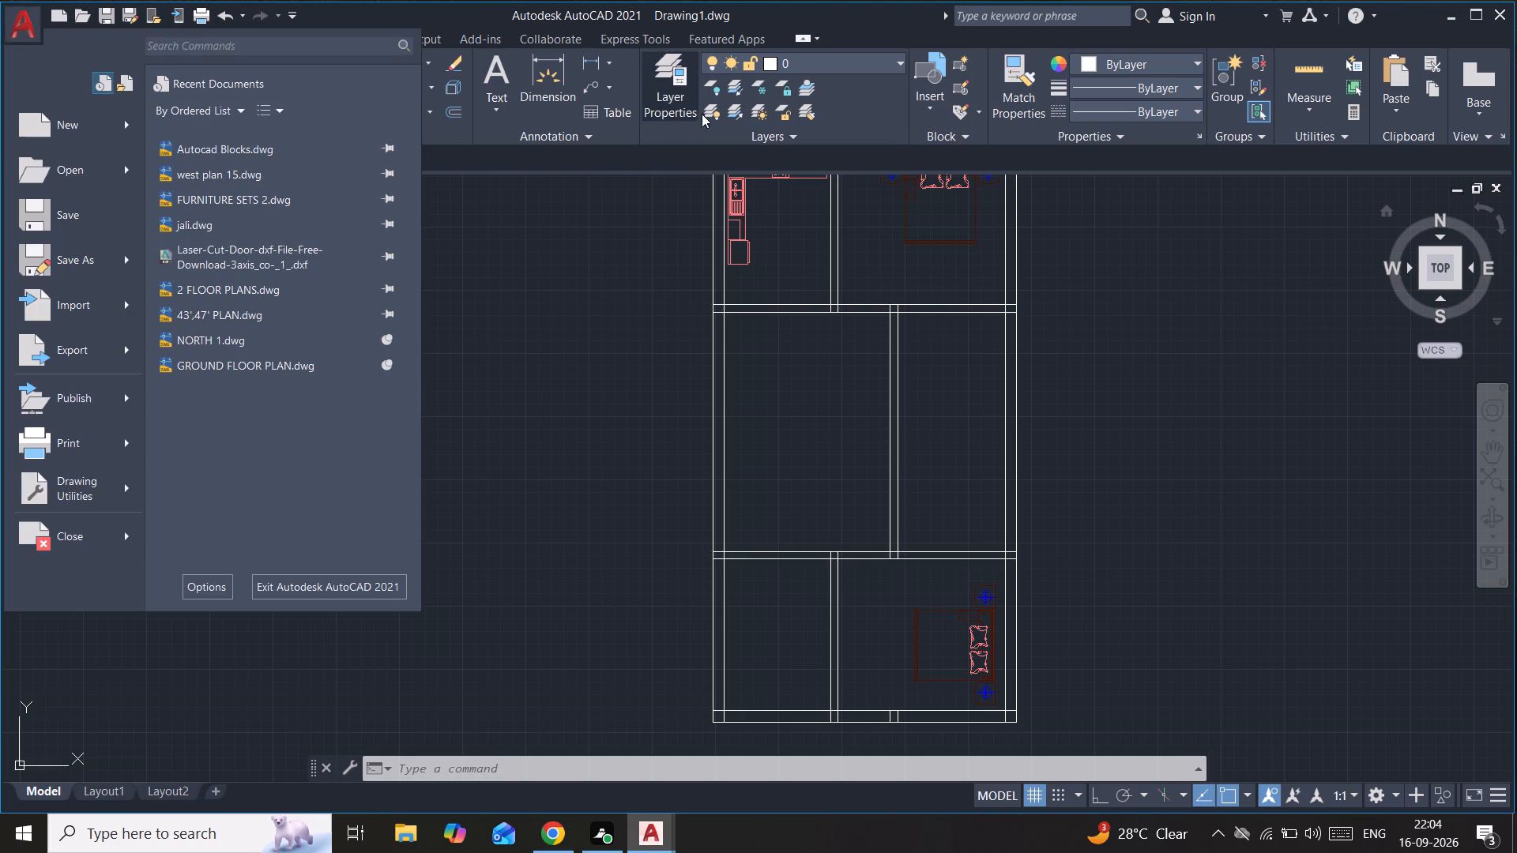
{"action": "double_click", "coordinate": [311, 197]}
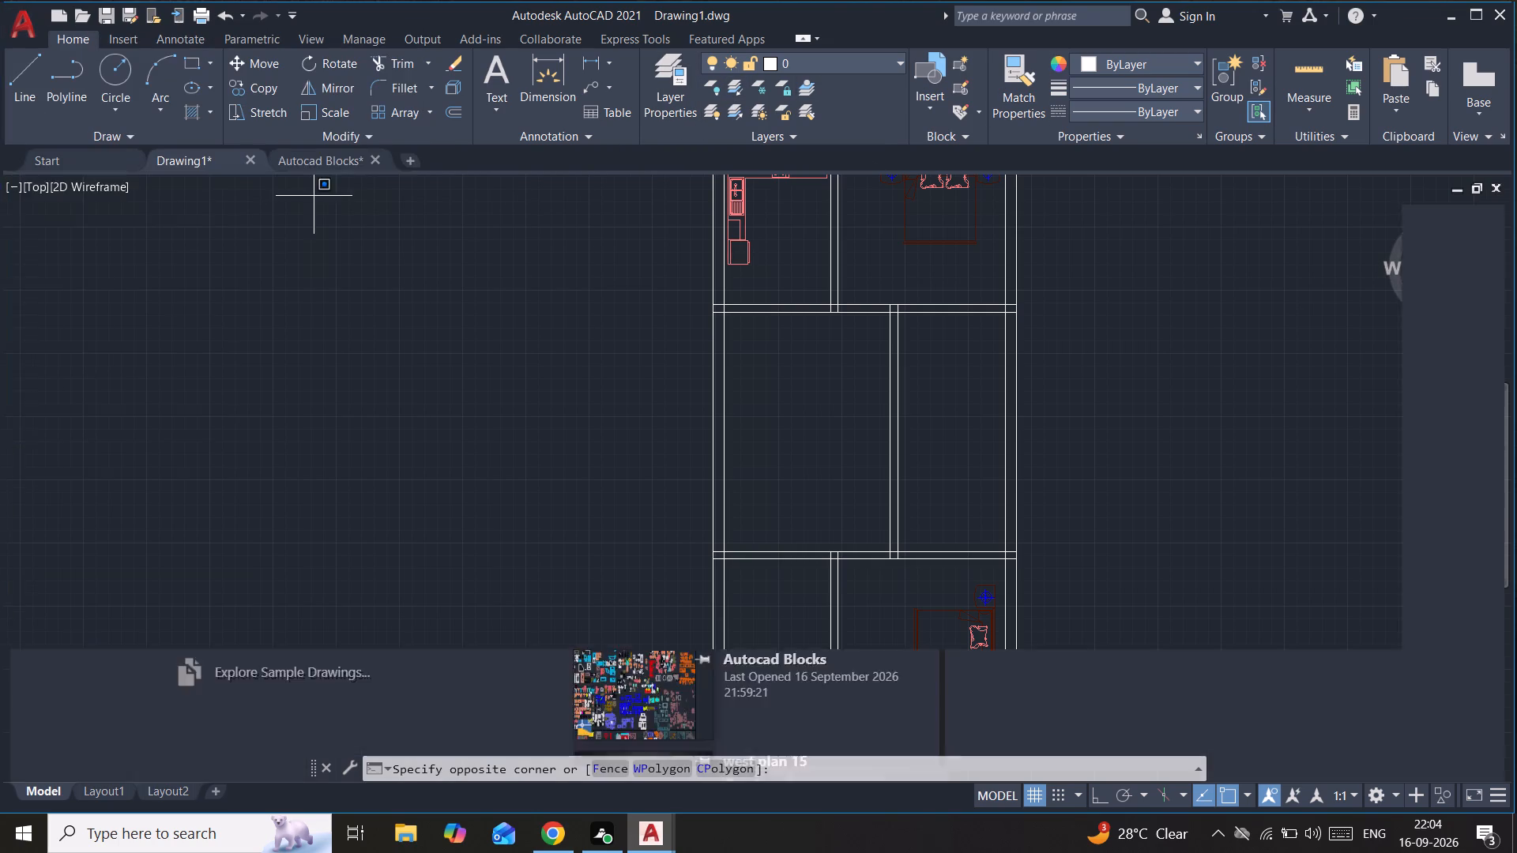
{"action": "left_click", "coordinate": [1001, 231]}
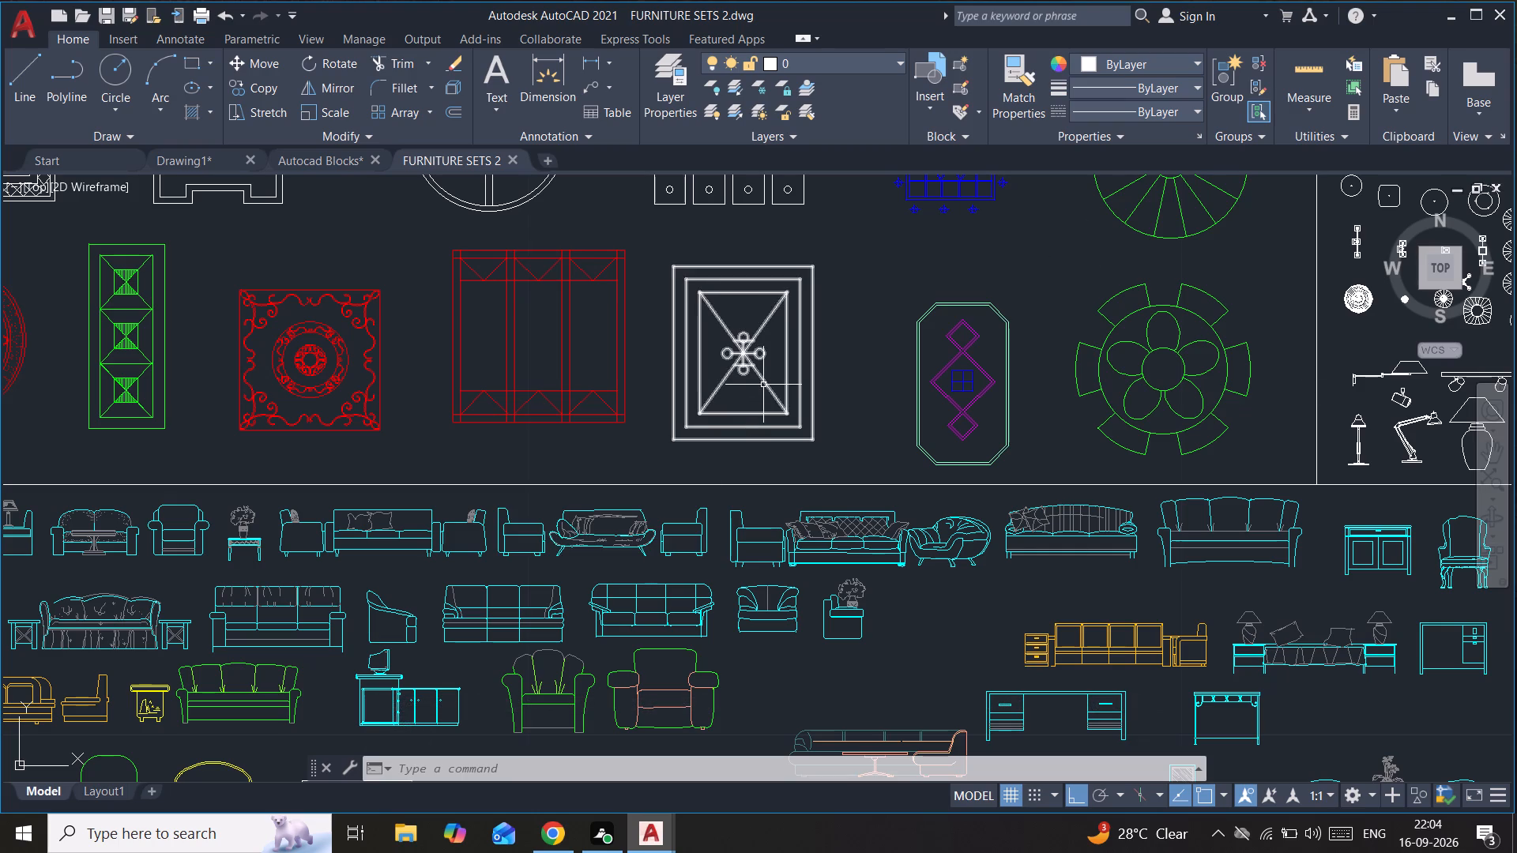
Copy the brown C-shaped sectional sofa from FURNITURE SETS 2.dwg and paste it into Drawing1 in the empty space west of the plan.
{"action": "scroll", "coordinate": [770, 383], "scroll_direction": "down", "scroll_amount": 3}
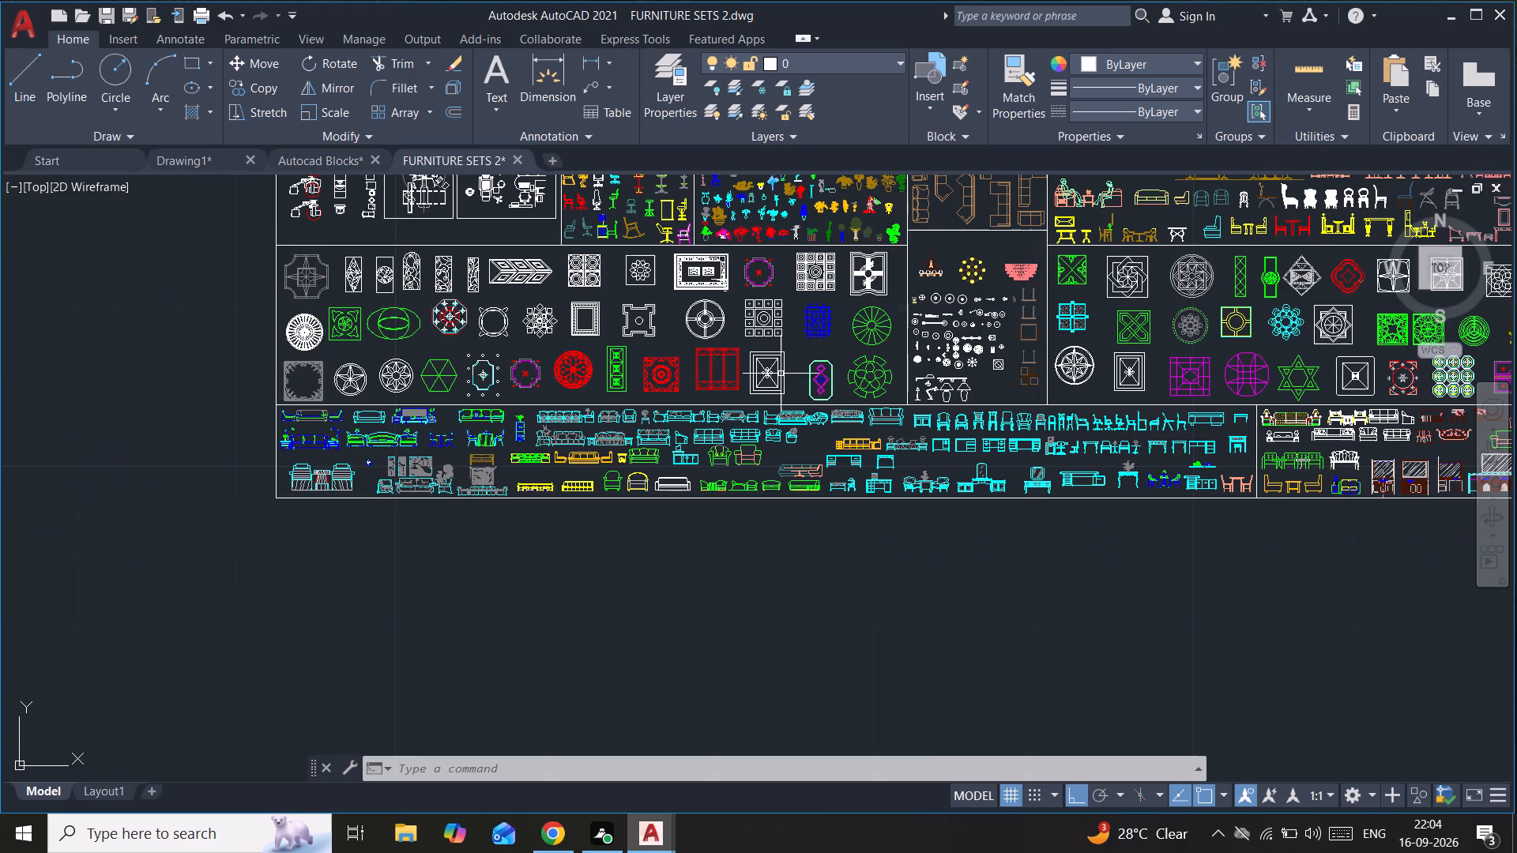
{"action": "middle_click_drag", "start_coordinate": [781, 374], "coordinate": [536, 747]}
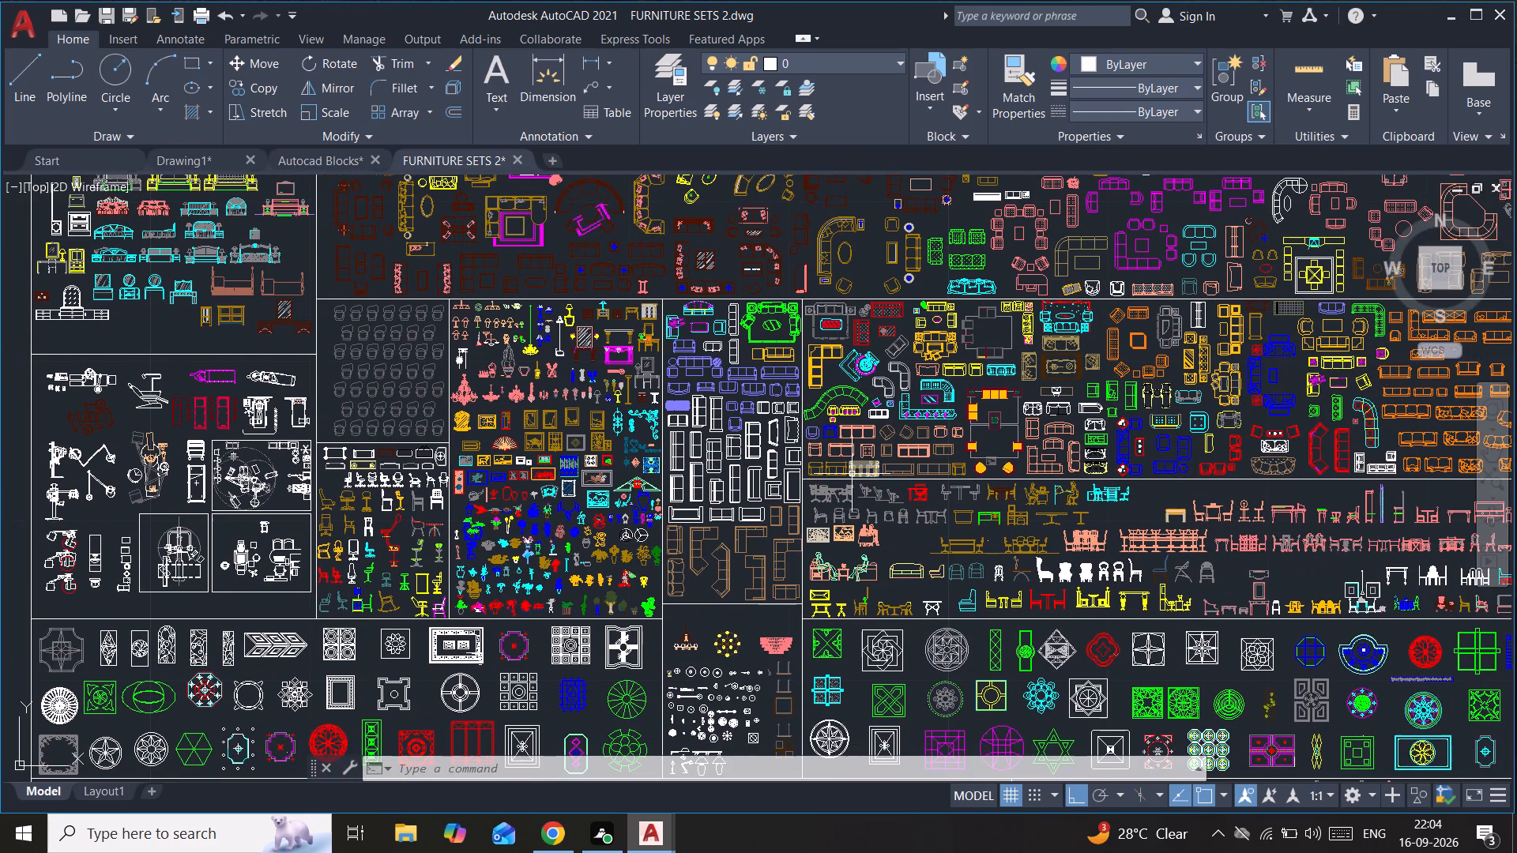
{"action": "scroll", "coordinate": [735, 458], "scroll_direction": "up", "scroll_amount": 1}
{"action": "scroll", "coordinate": [653, 442], "scroll_direction": "up", "scroll_amount": 1}
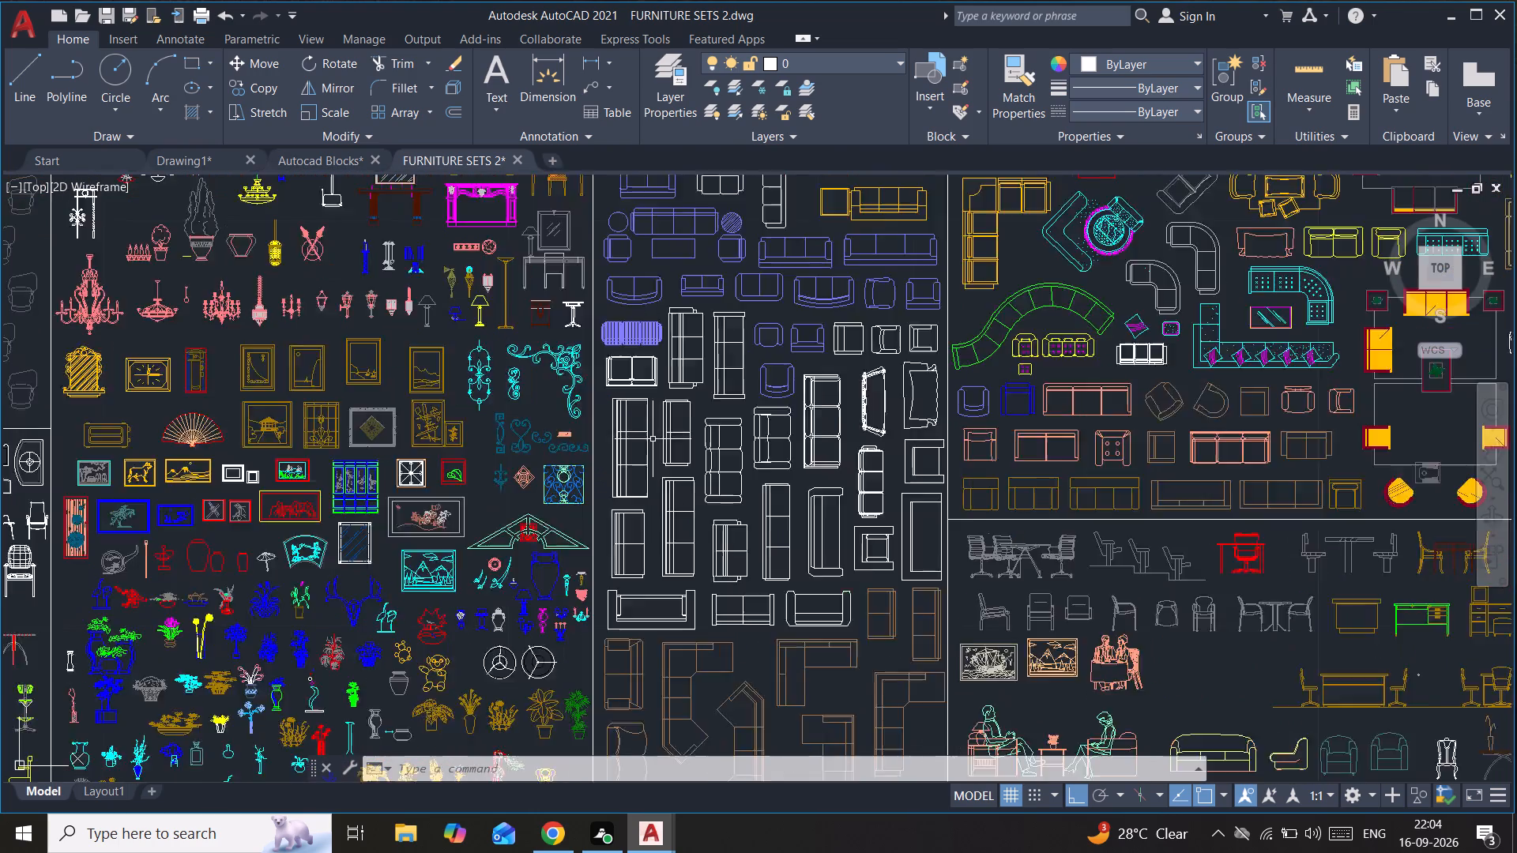
{"action": "scroll", "coordinate": [653, 439], "scroll_direction": "up", "scroll_amount": 1}
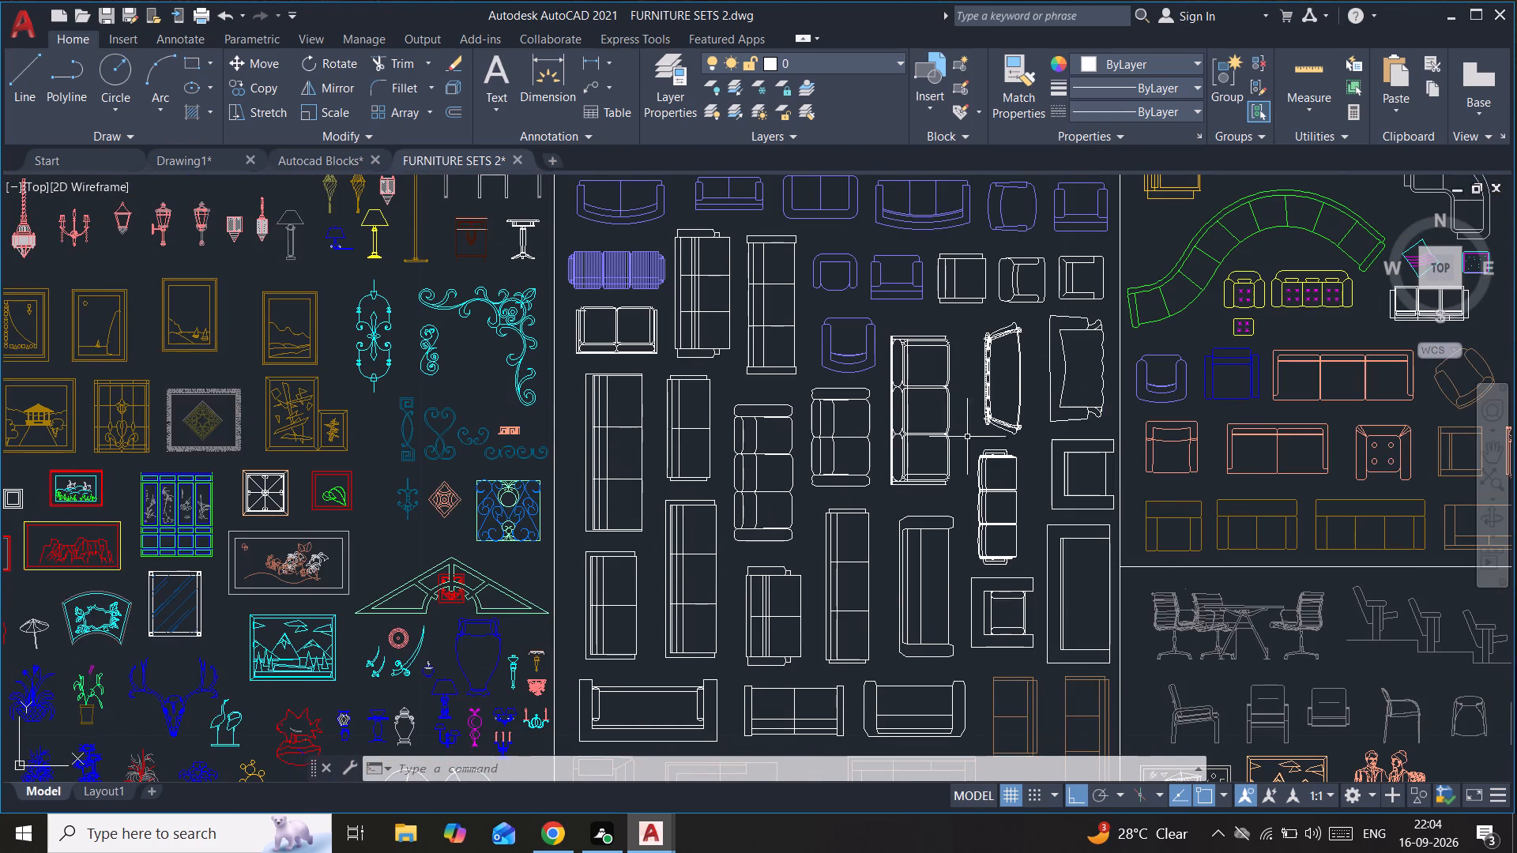
{"action": "scroll", "coordinate": [960, 446], "scroll_direction": "down", "scroll_amount": 1}
{"action": "scroll", "coordinate": [1022, 389], "scroll_direction": "down", "scroll_amount": 2}
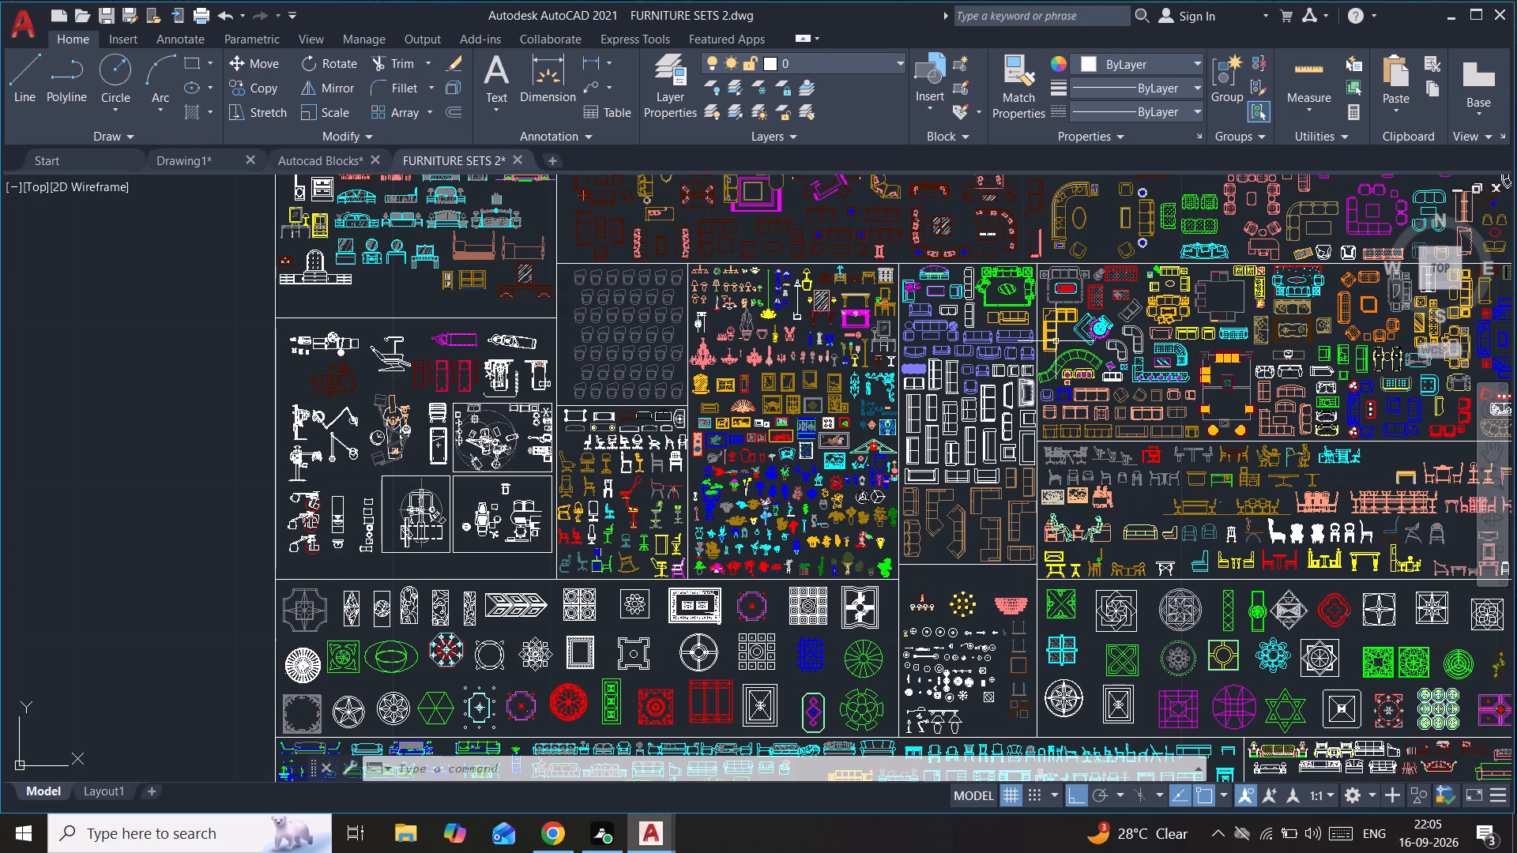
{"action": "middle_click_drag", "start_coordinate": [1056, 340], "coordinate": [806, 565]}
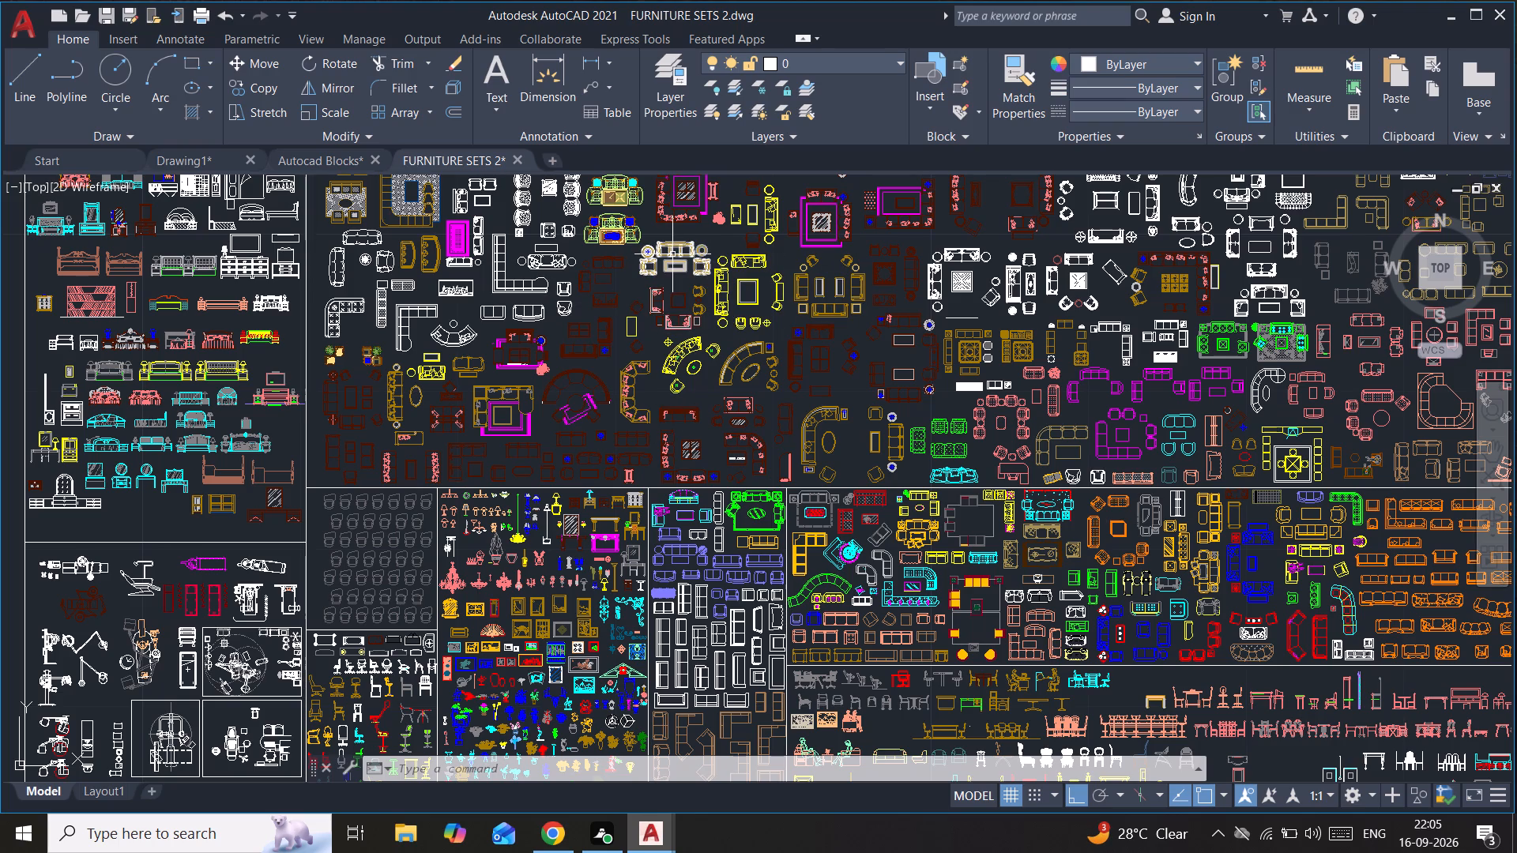
{"action": "left_click", "coordinate": [643, 373]}
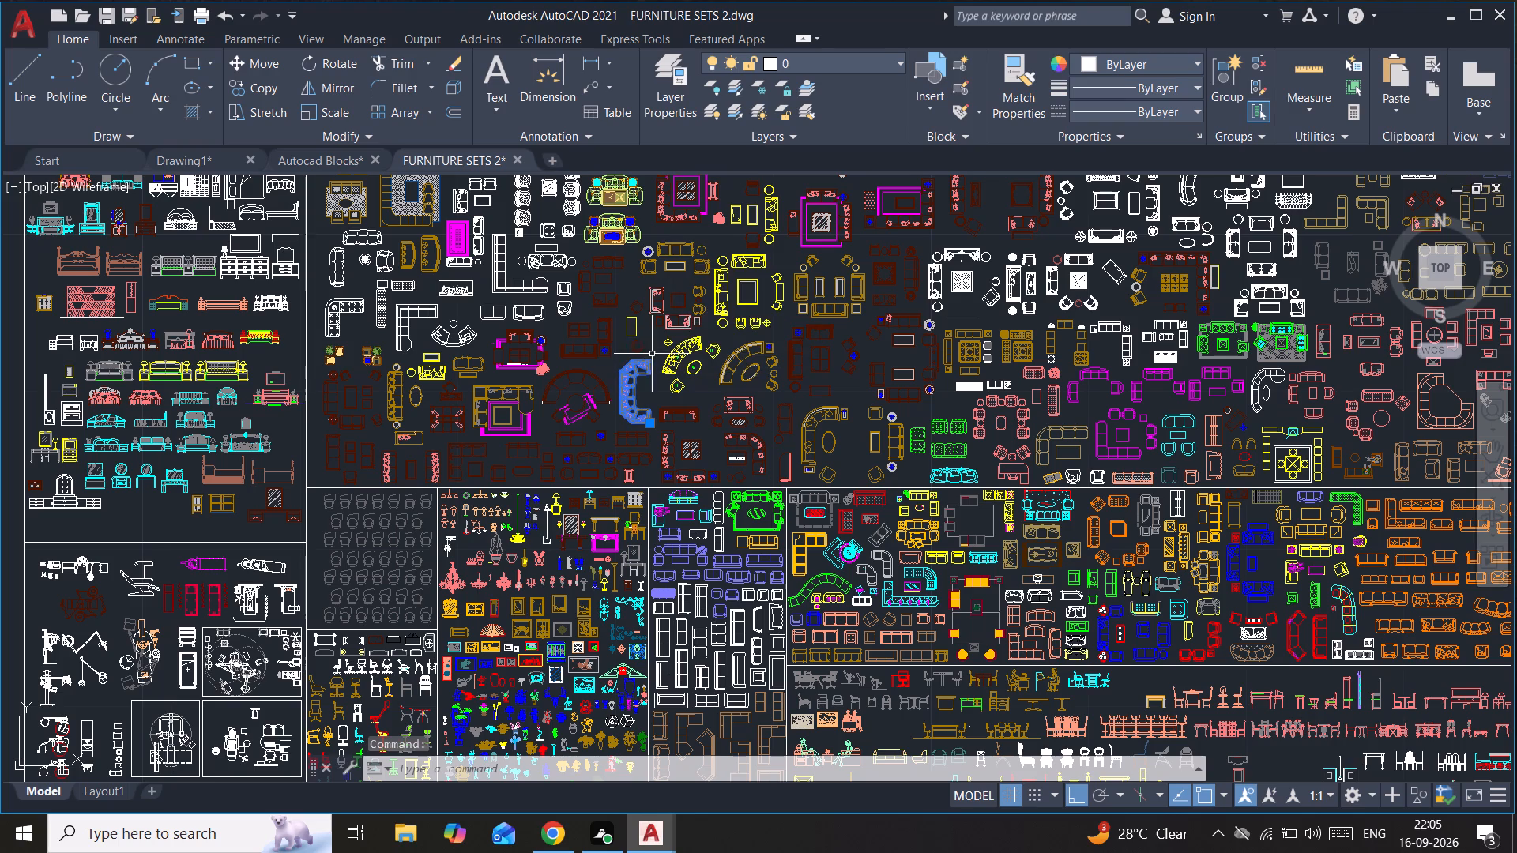
{"action": "key", "text": "ctrl+c"}
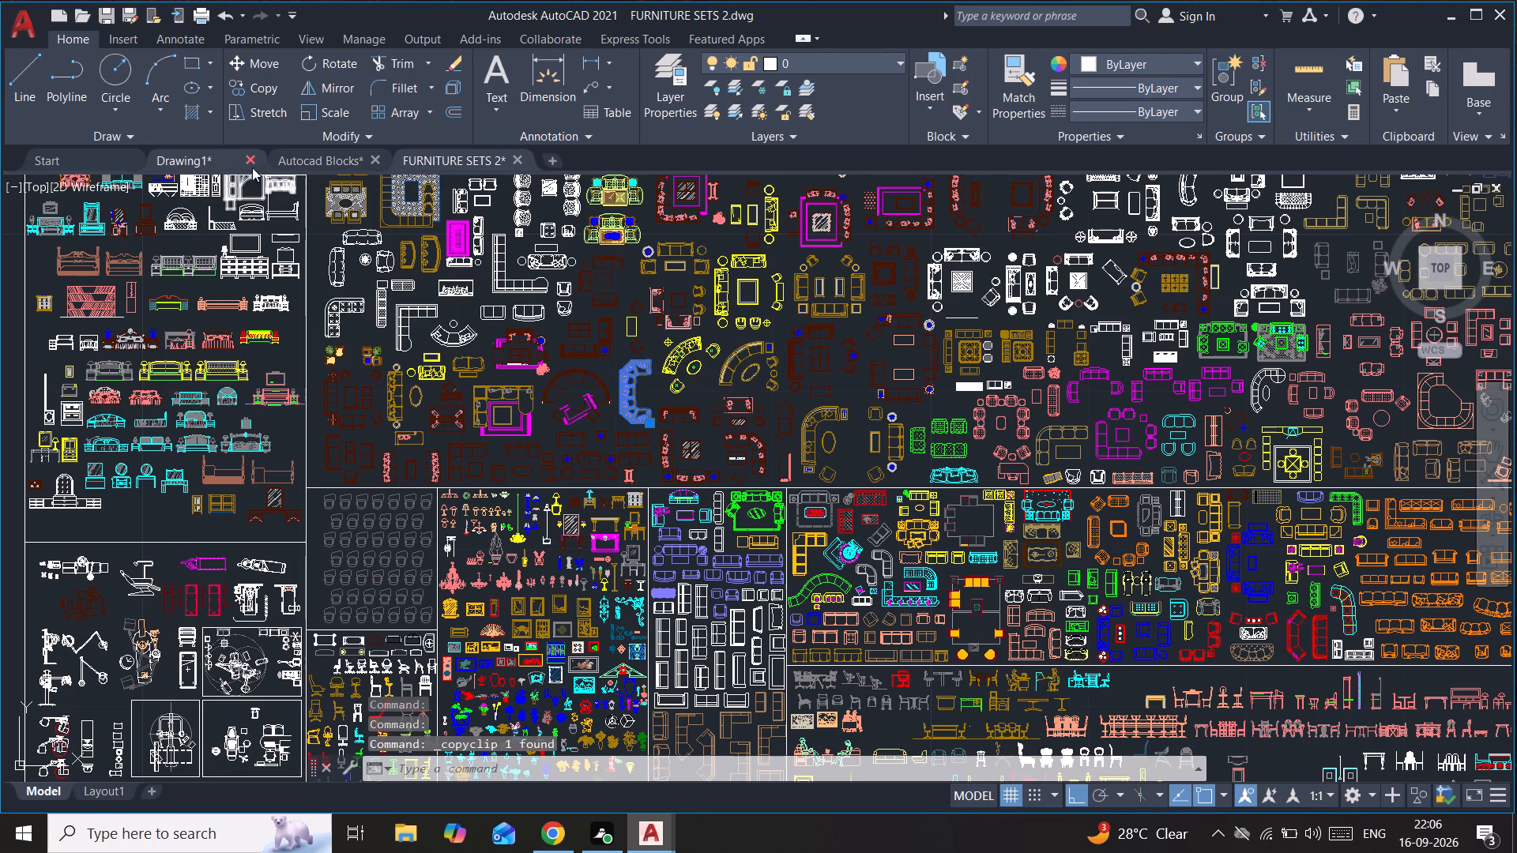
{"action": "left_click", "coordinate": [179, 163]}
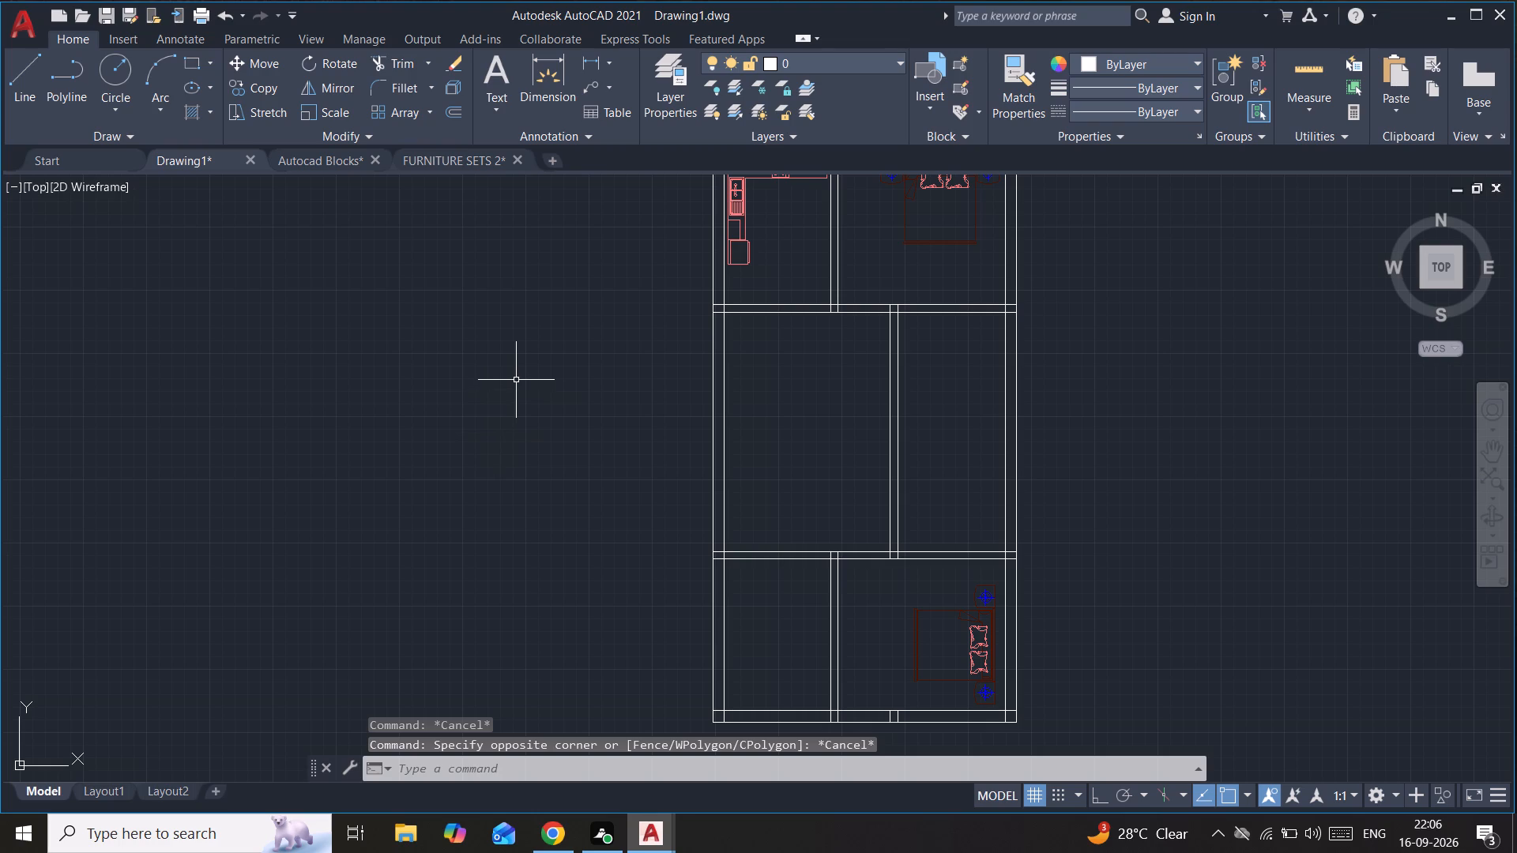
{"action": "key", "text": "ctrl+v"}
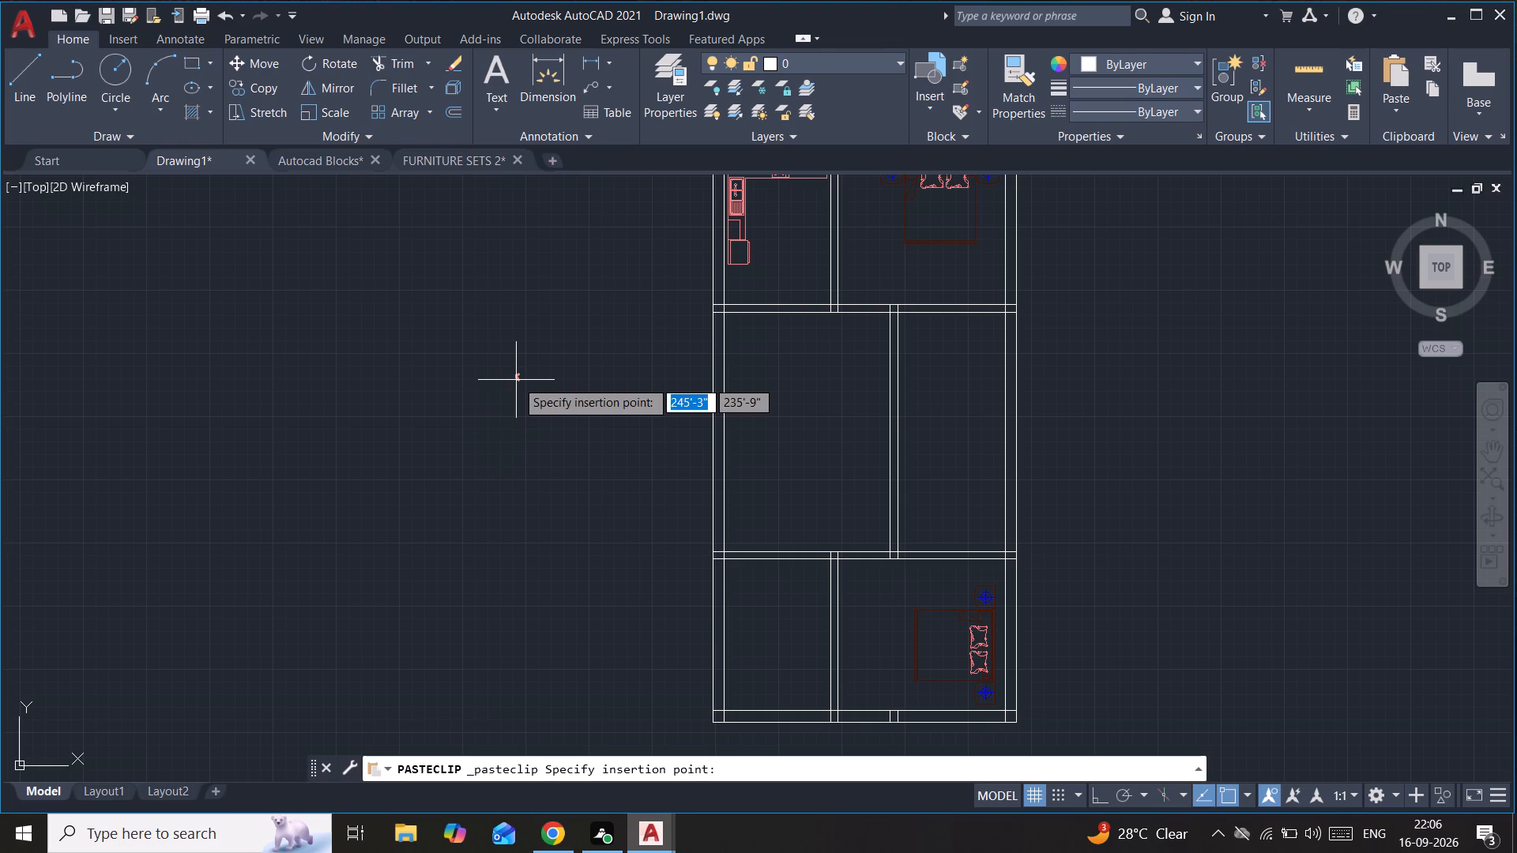
{"action": "left_click", "coordinate": [516, 380]}
Scale up the tiny pasted sectional sofa about its insertion point by a factor of about 1'-11".
{"action": "left_click", "coordinate": [531, 358]}
{"action": "left_click", "coordinate": [506, 407]}
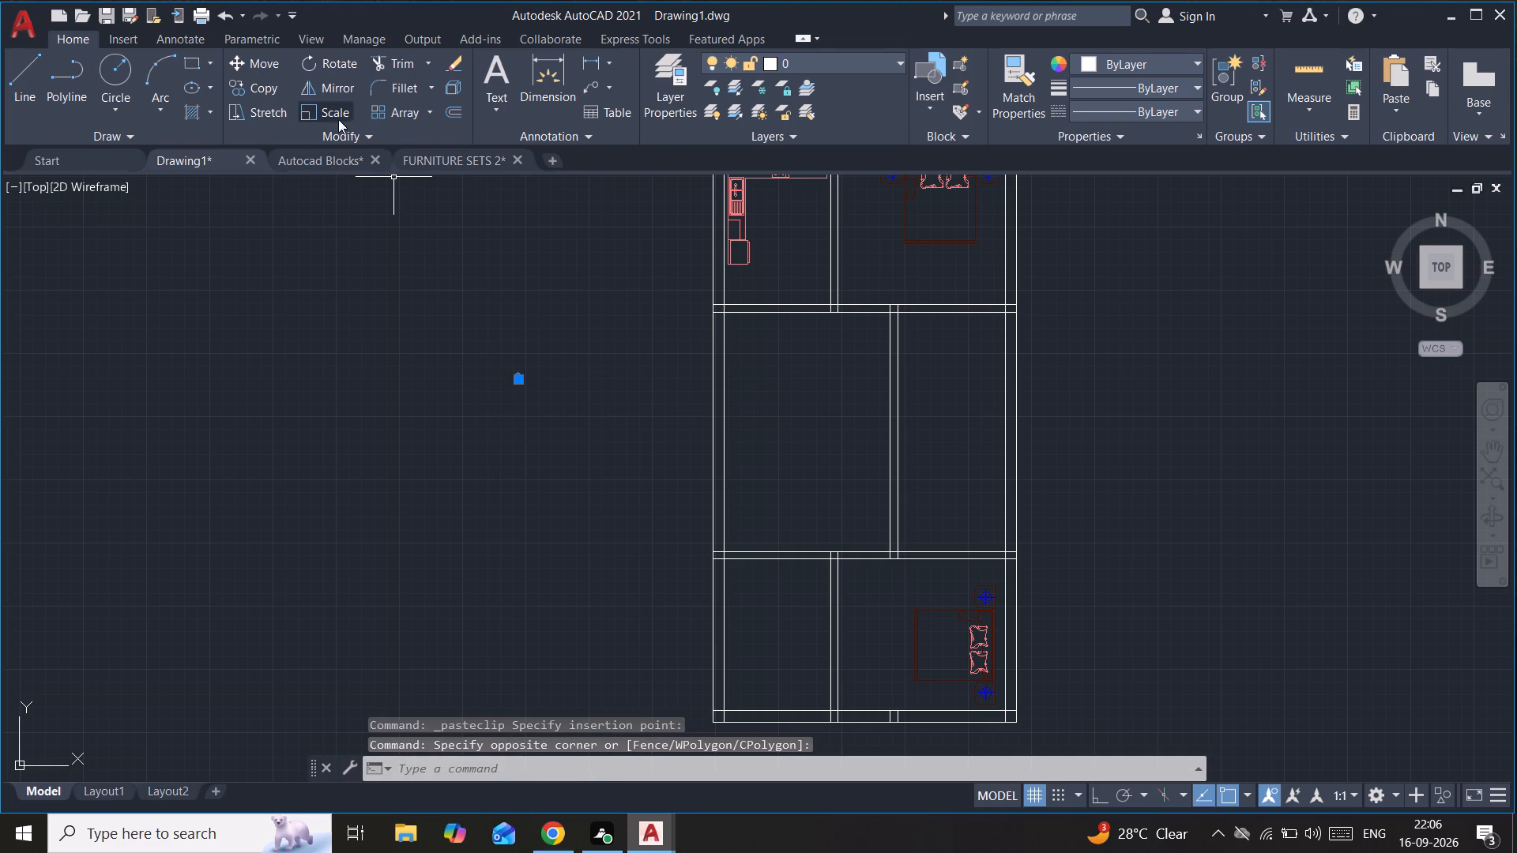
{"action": "left_click", "coordinate": [329, 114]}
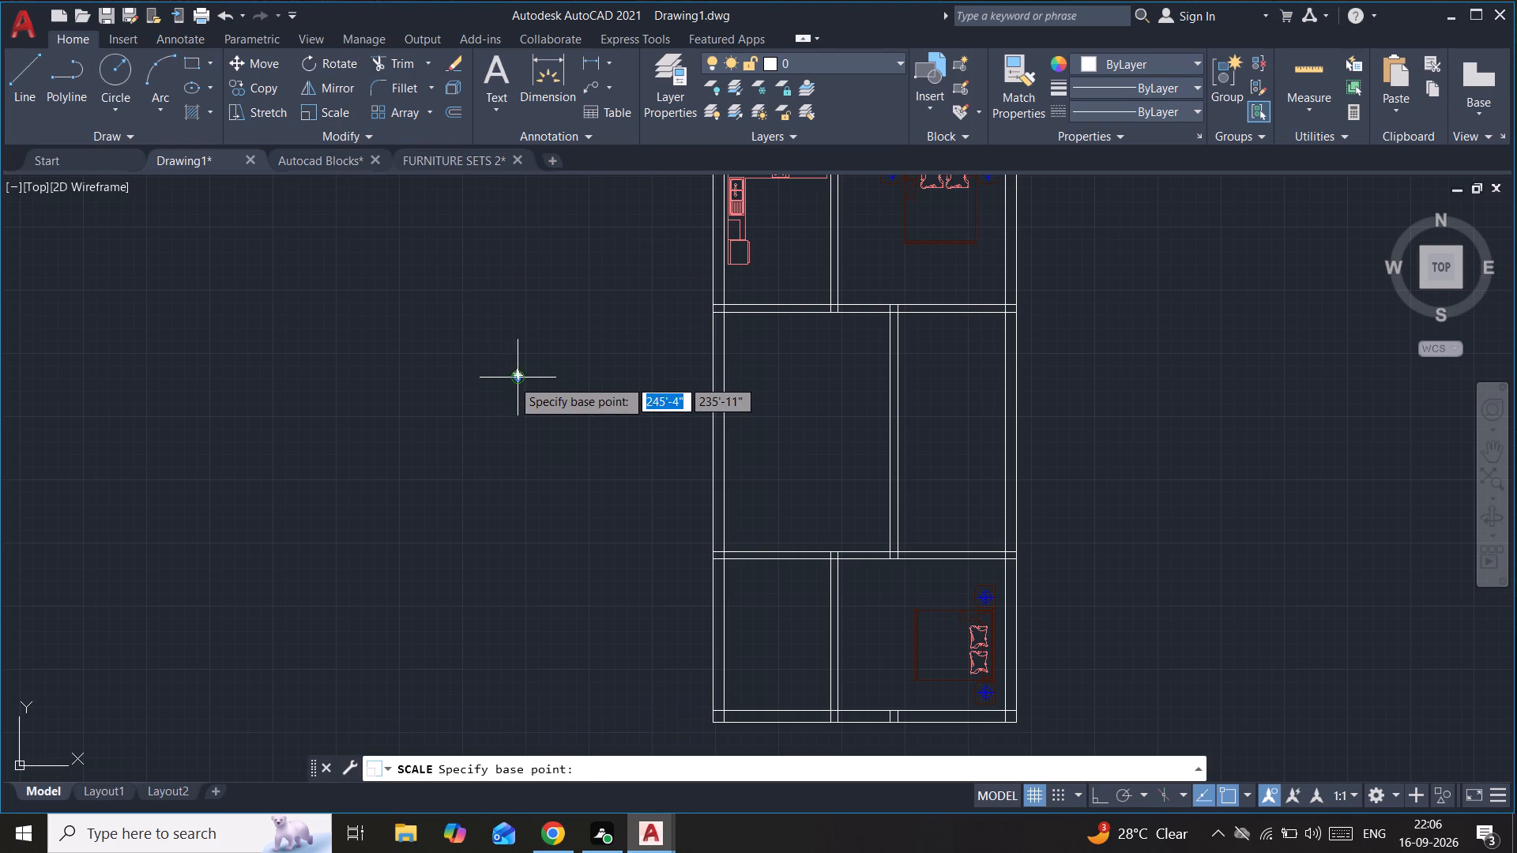
{"action": "left_click", "coordinate": [514, 379]}
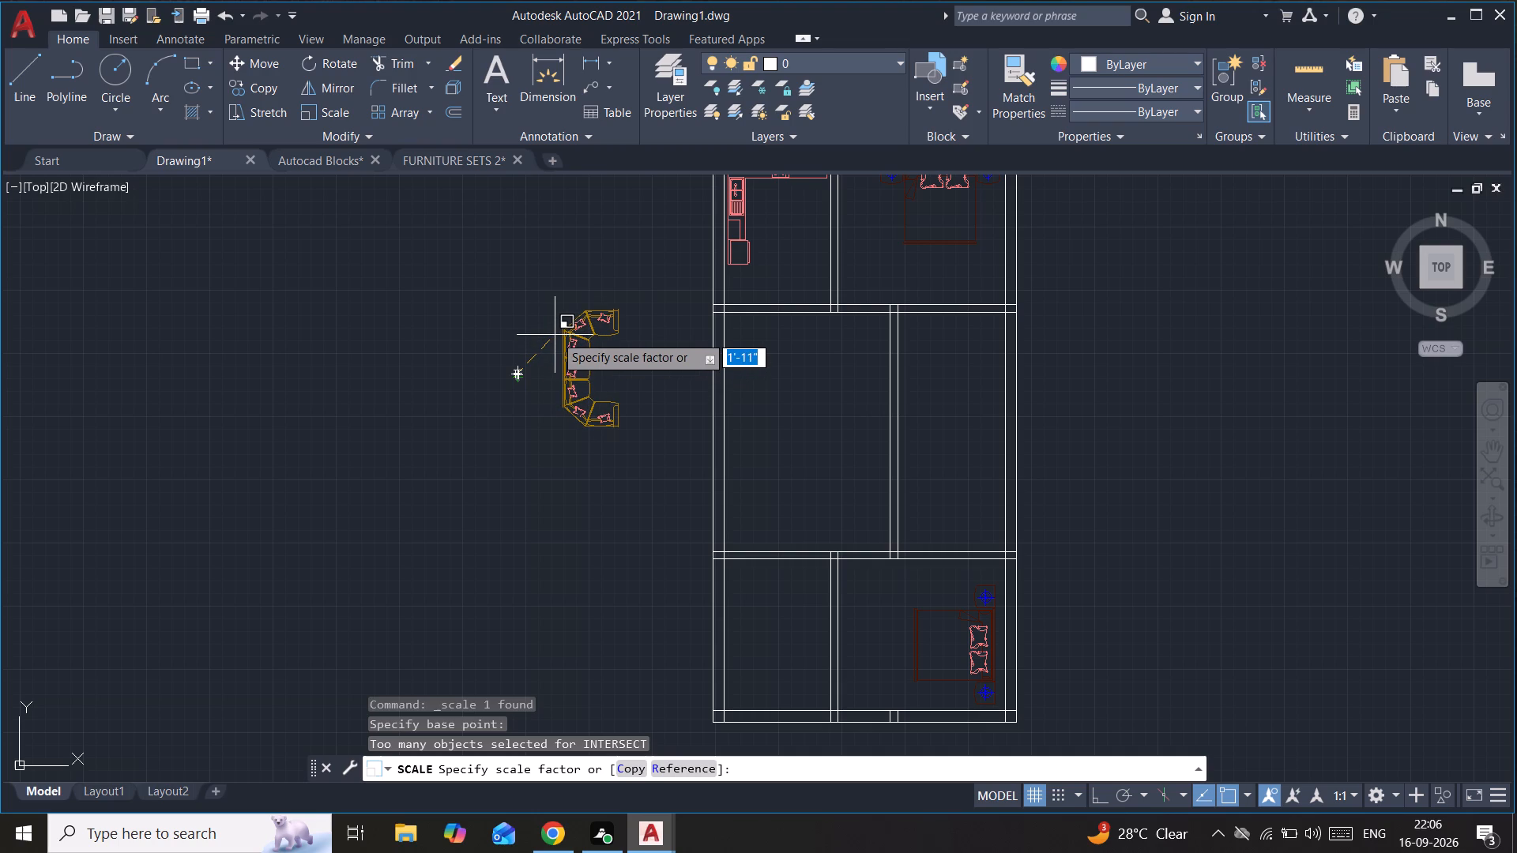
{"action": "left_click", "coordinate": [555, 335]}
Move the scaled sectional sofa into the plan's large middle-west room, with its back near the west wall.
{"action": "left_click", "coordinate": [572, 334]}
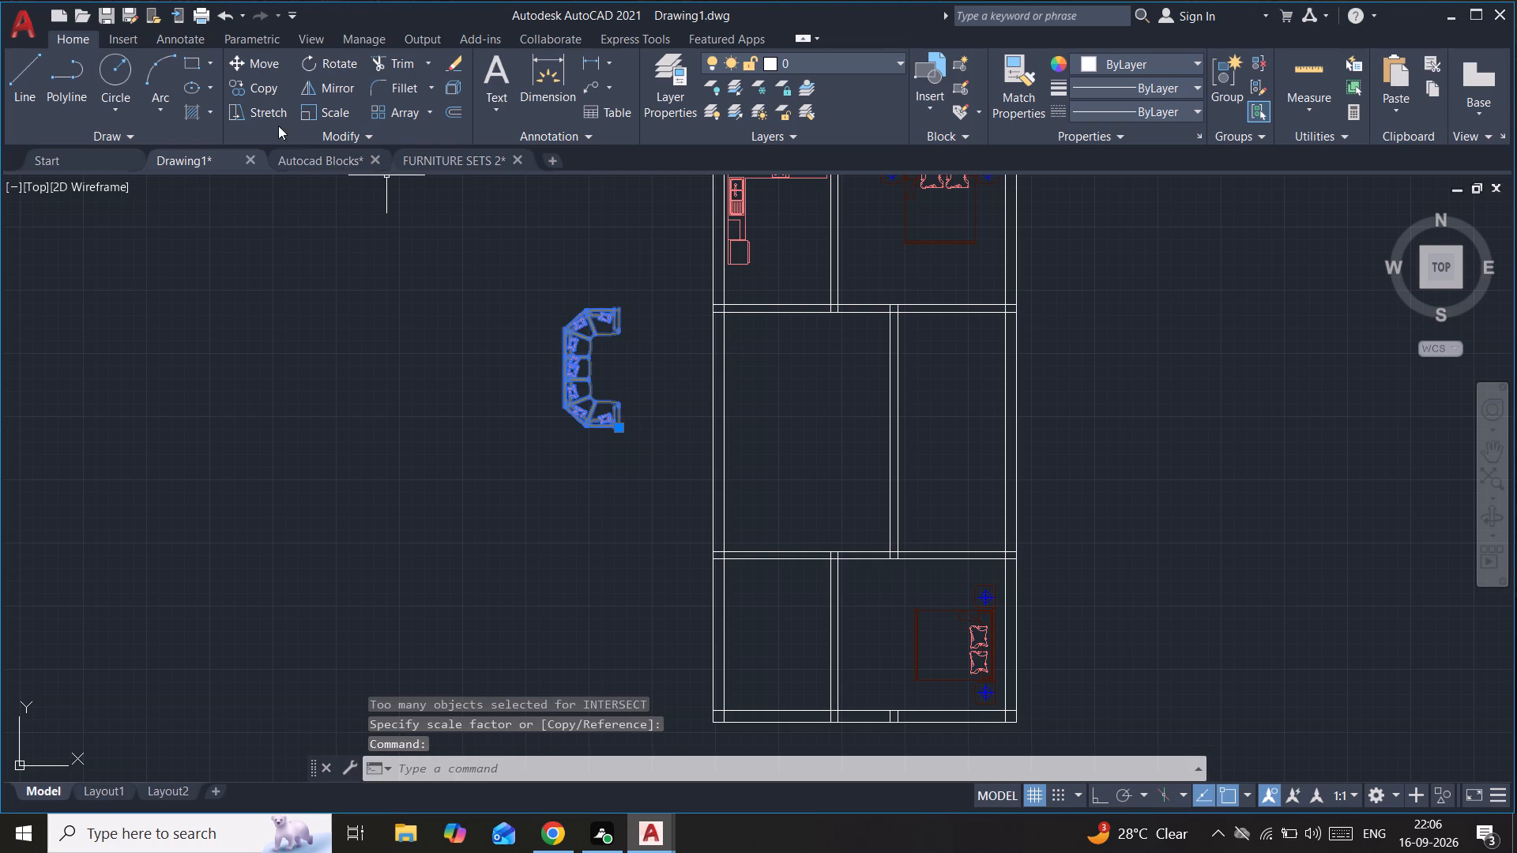
{"action": "left_click_drag", "start_coordinate": [259, 61], "coordinate": [267, 64]}
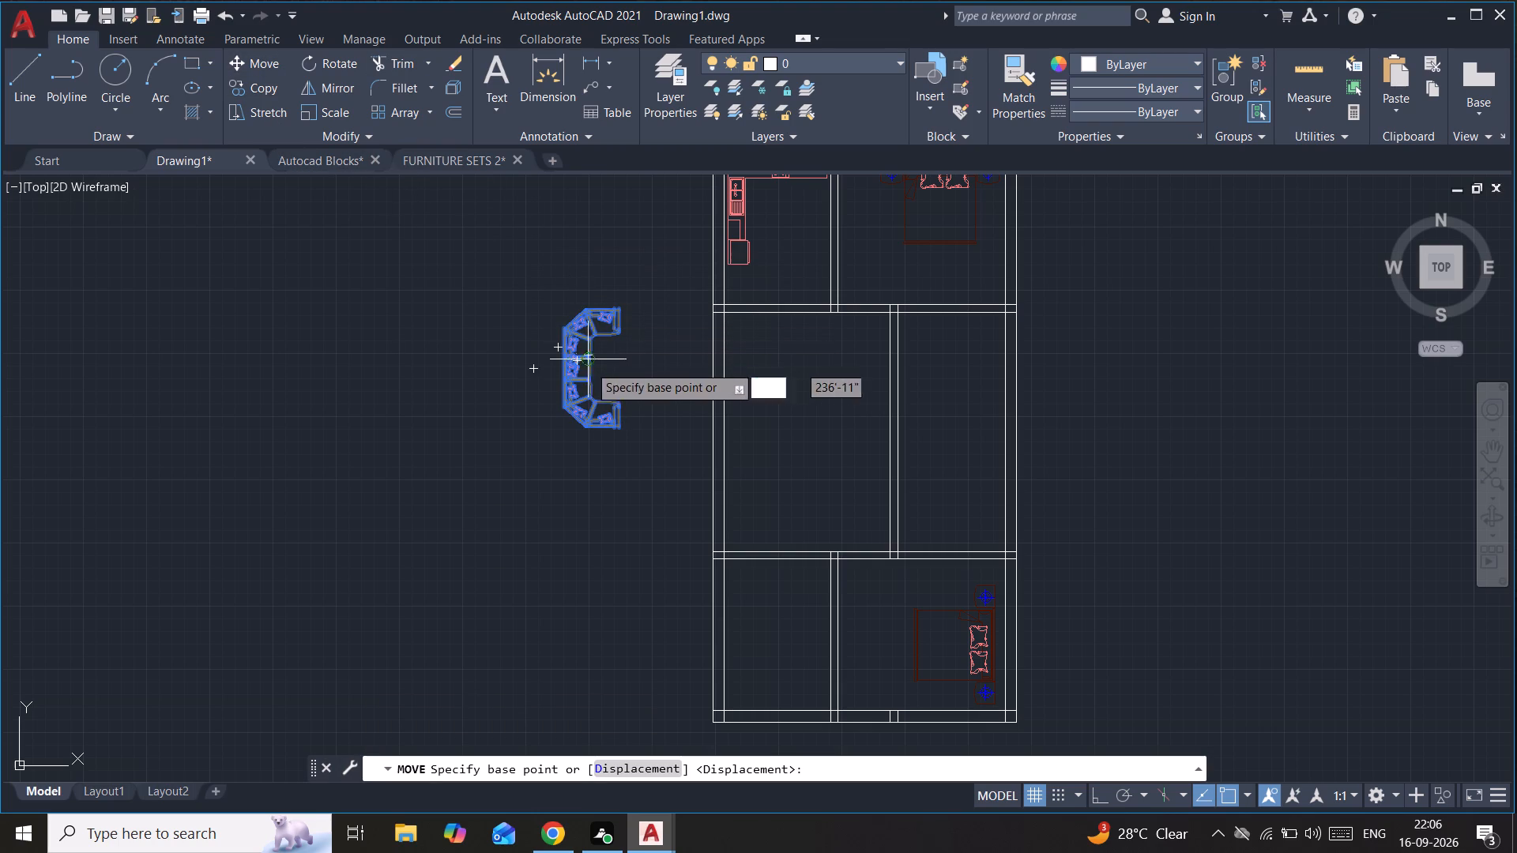
{"action": "left_click", "coordinate": [589, 372]}
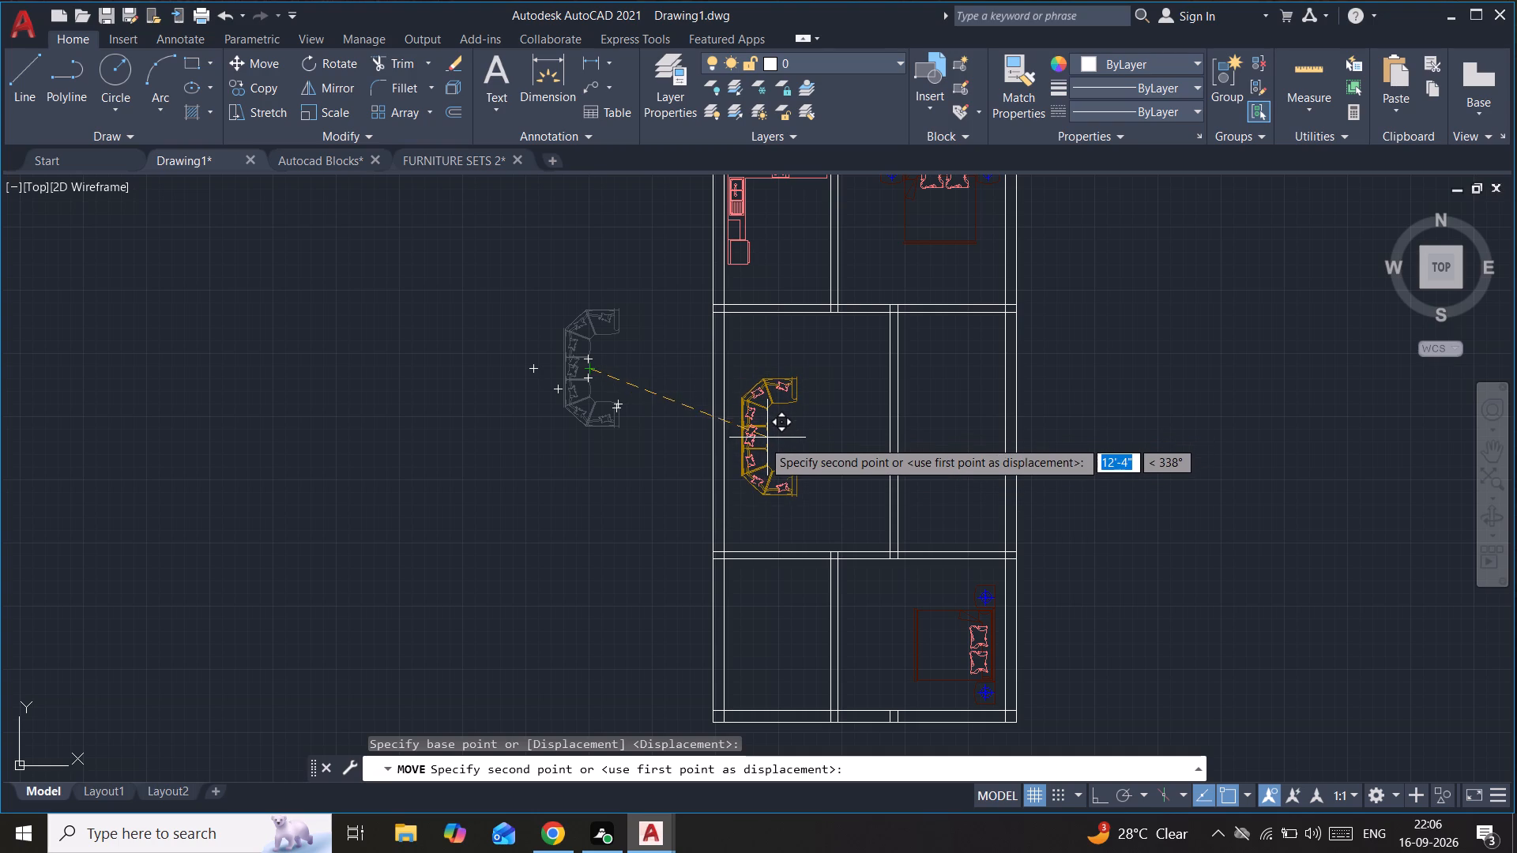
{"action": "left_click", "coordinate": [760, 436]}
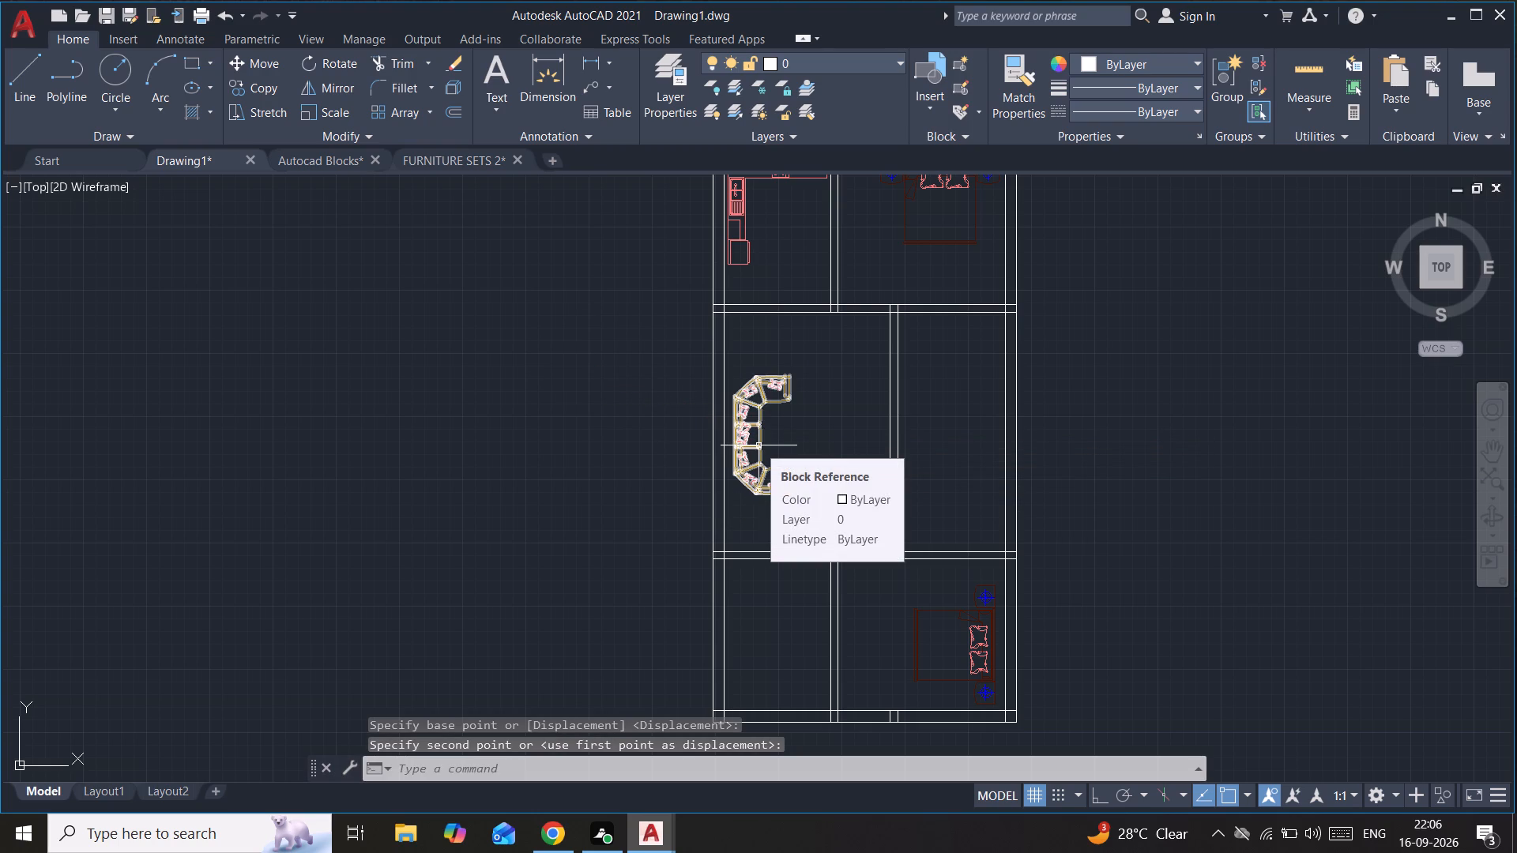
Copy the sofa set with armchairs, side tables and centre table from FURNITURE SETS 2.dwg and paste it east of the plan in Drawing1.
{"action": "scroll", "coordinate": [758, 445], "scroll_direction": "down", "scroll_amount": 1}
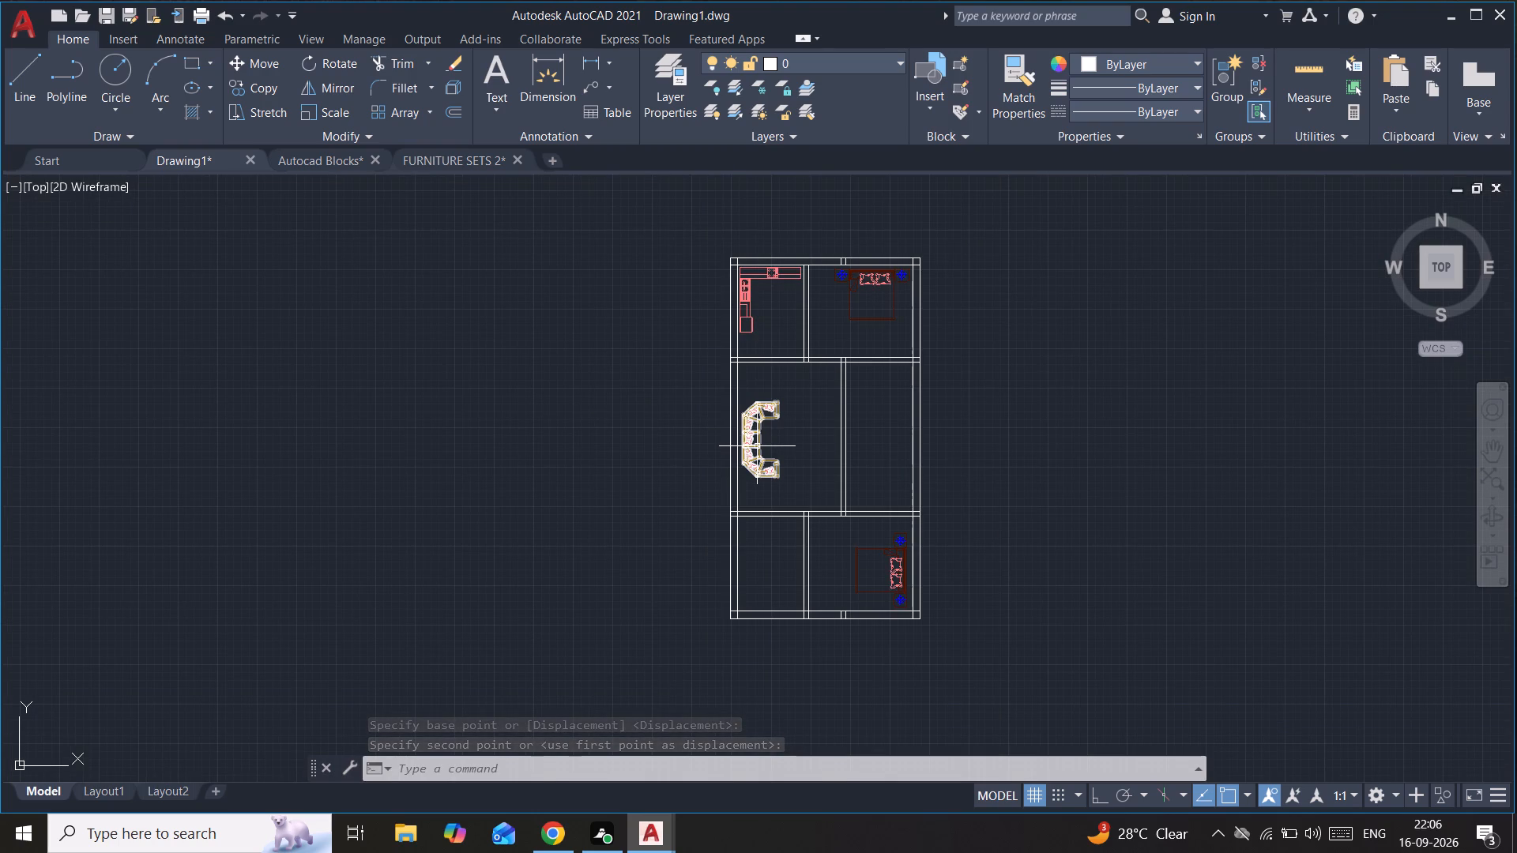
{"action": "middle_click_drag", "start_coordinate": [757, 442], "coordinate": [649, 375]}
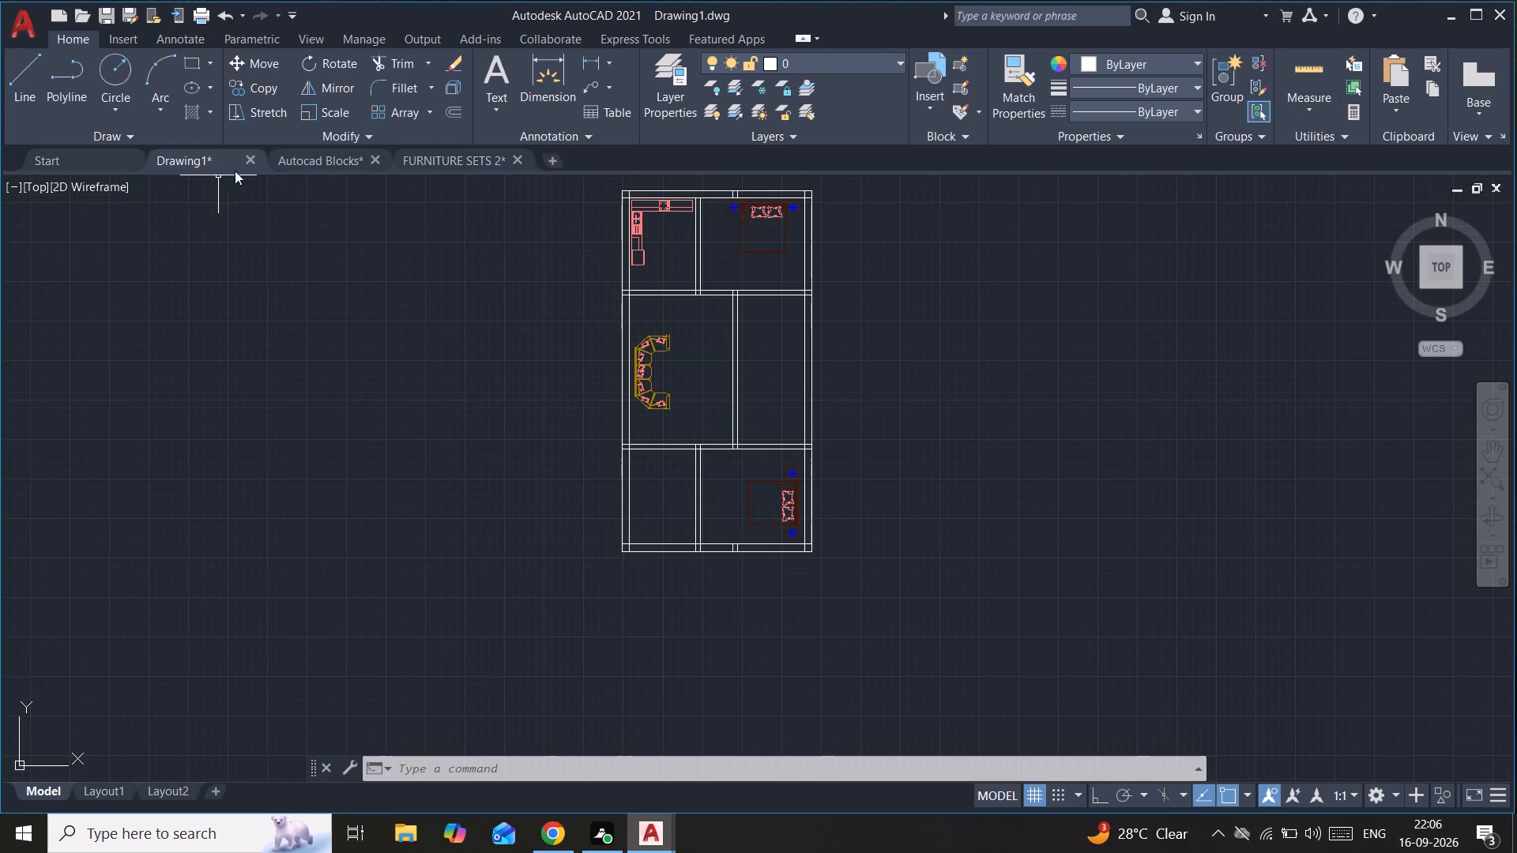
{"action": "left_click", "coordinate": [457, 160]}
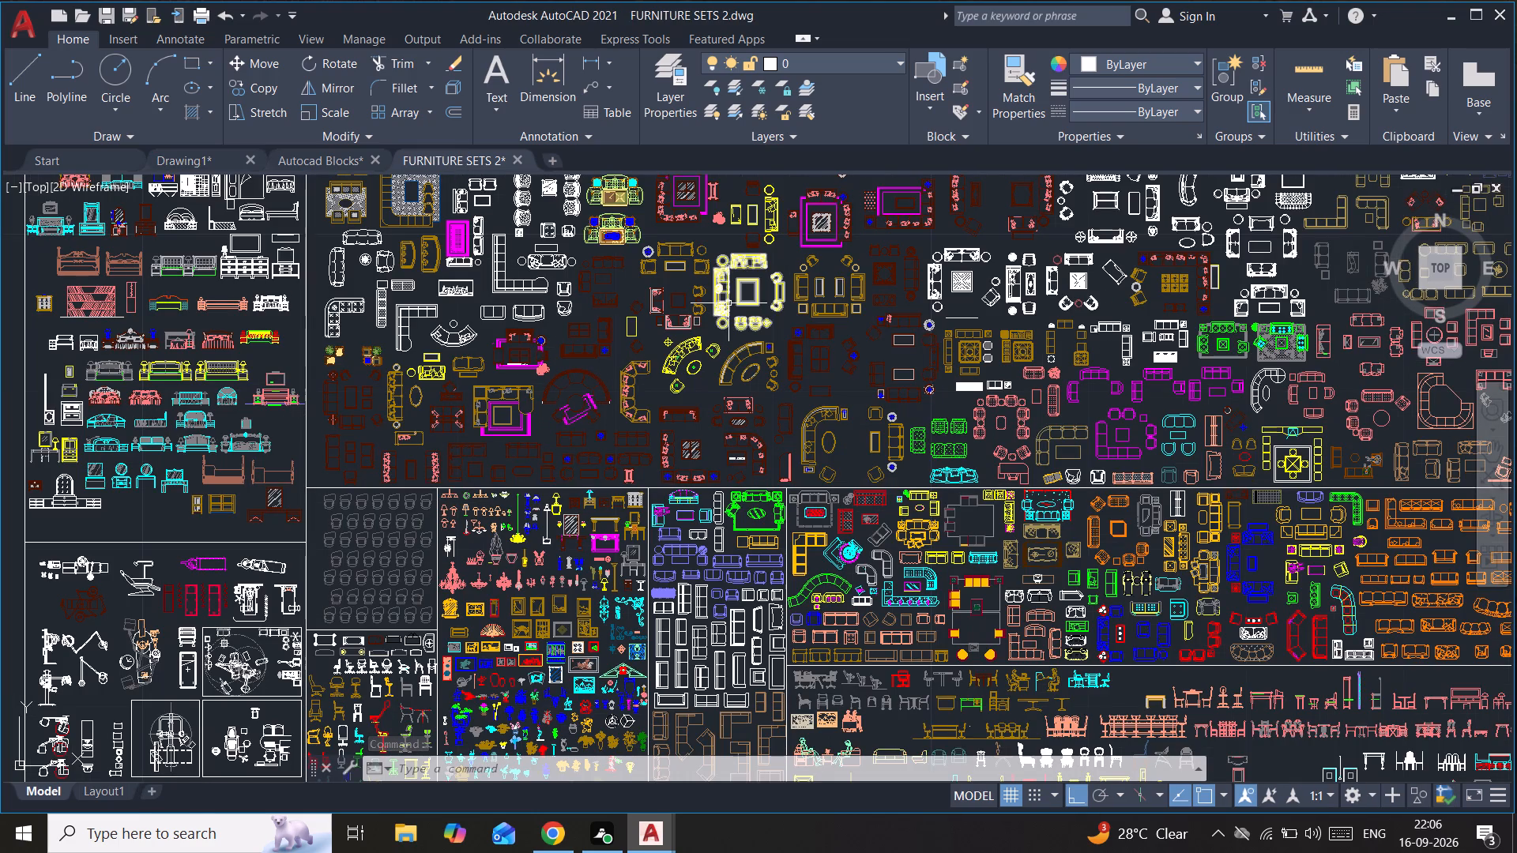
{"action": "left_click", "coordinate": [680, 251]}
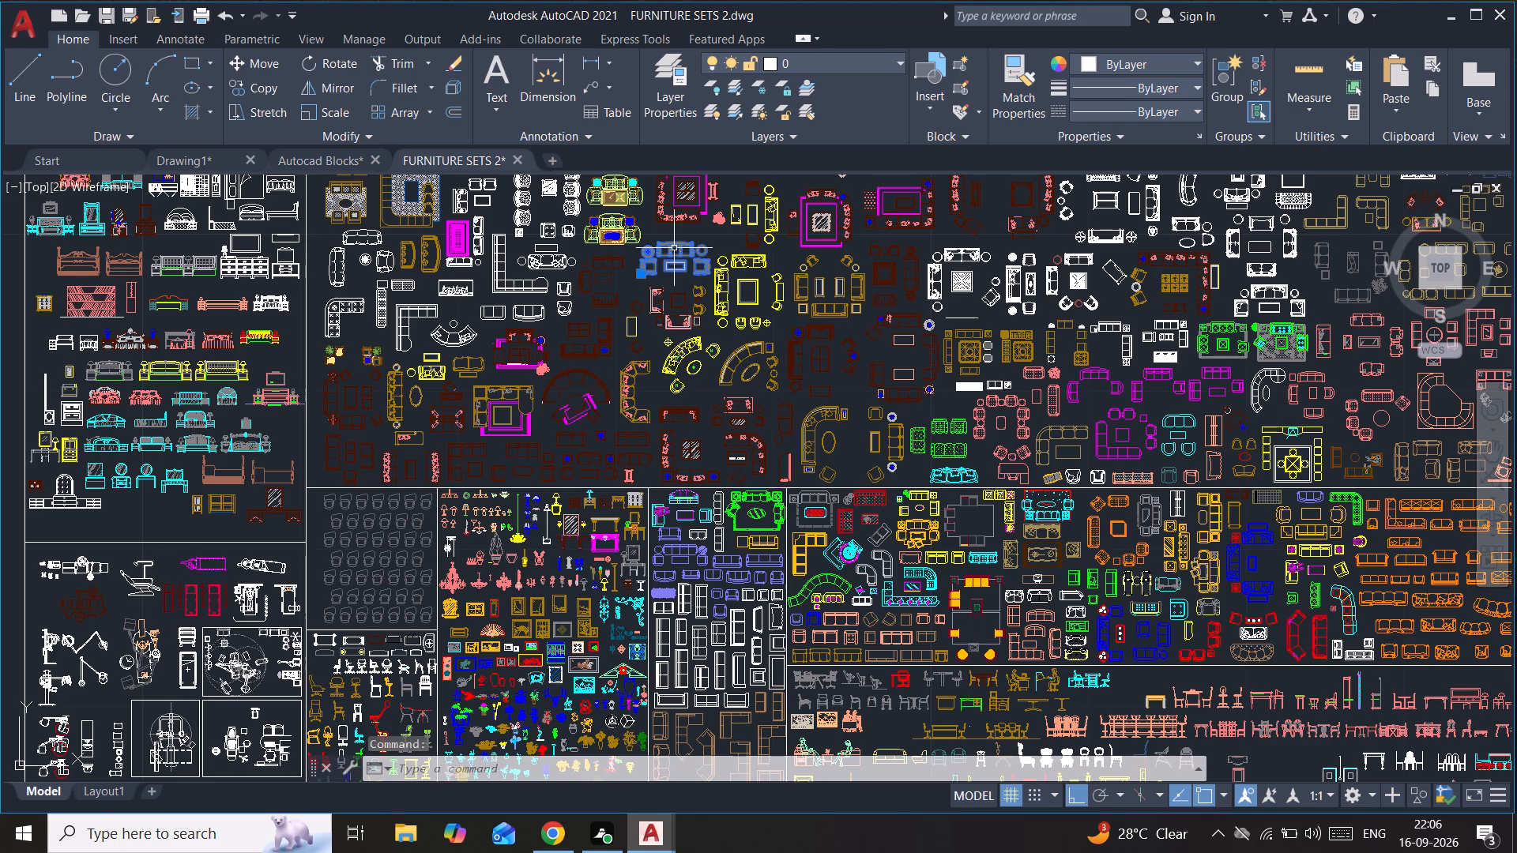
{"action": "key", "text": "ctrl+c"}
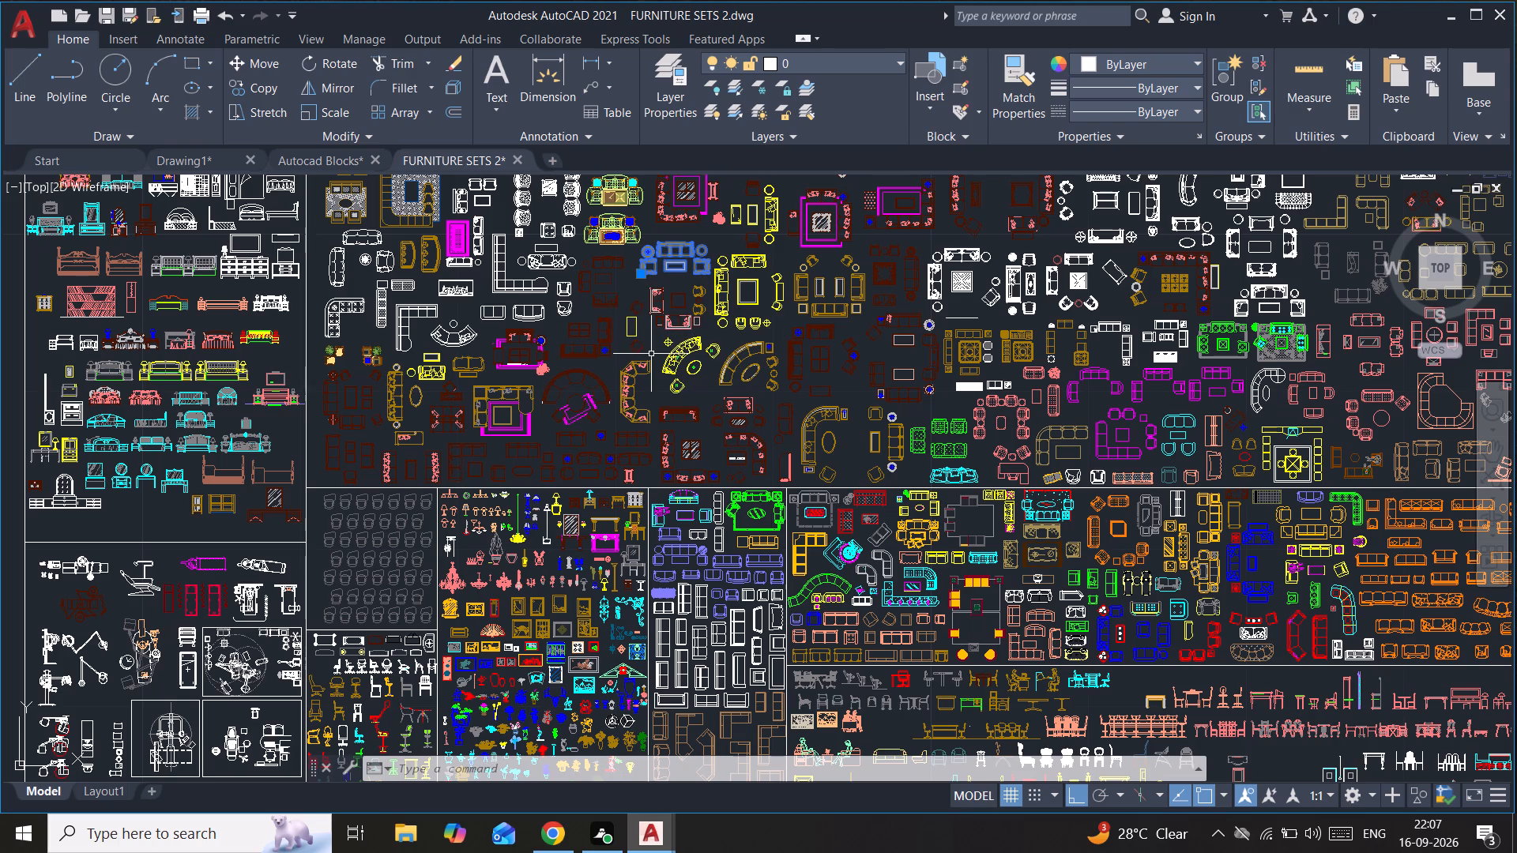
{"action": "middle_click_drag", "start_coordinate": [651, 356], "coordinate": [706, 476]}
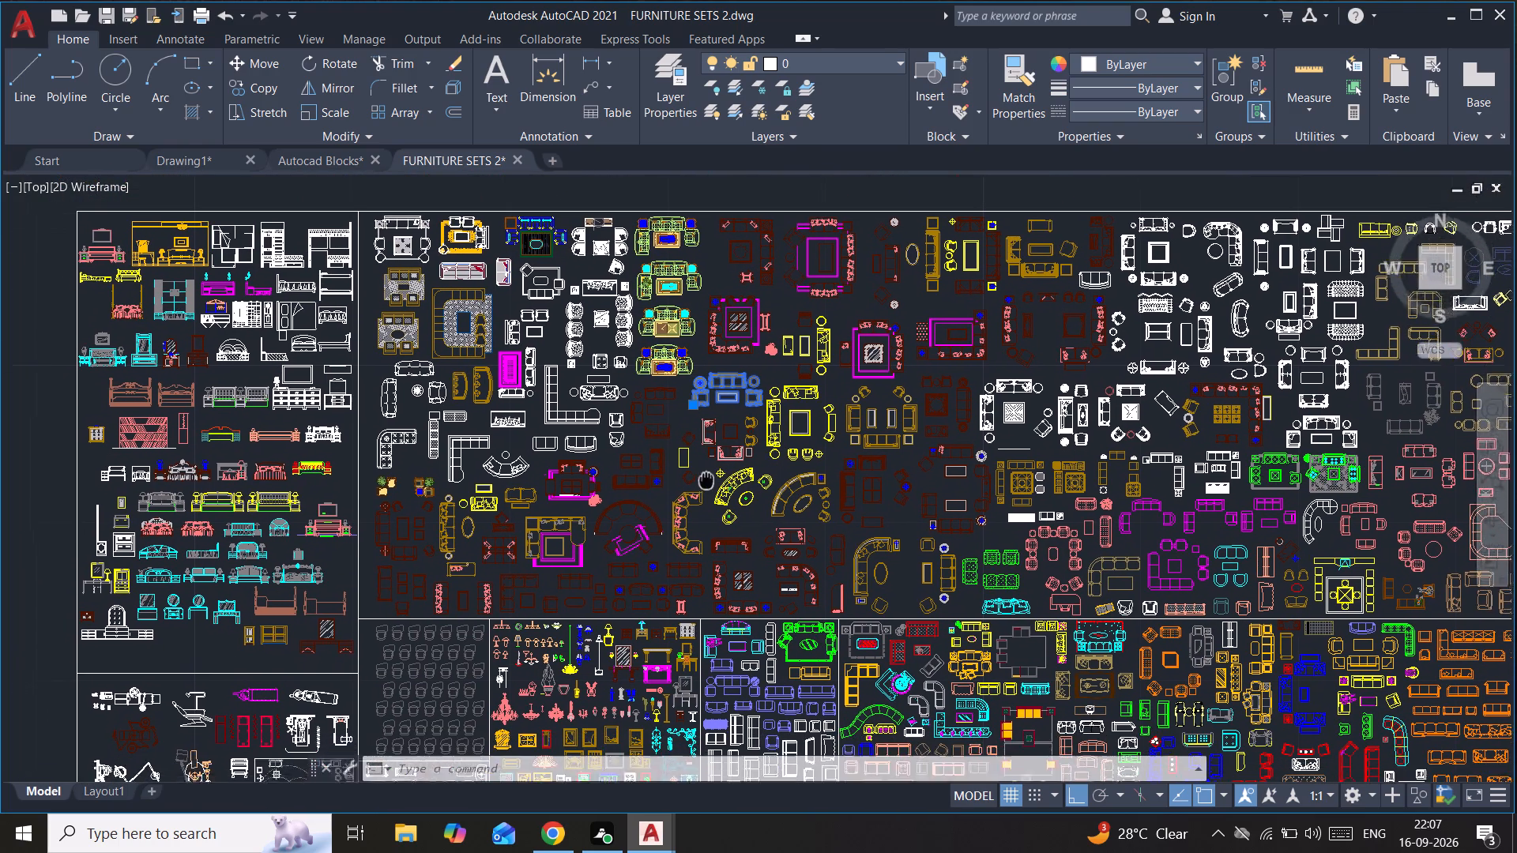
{"action": "middle_click_drag", "start_coordinate": [706, 476], "coordinate": [726, 414]}
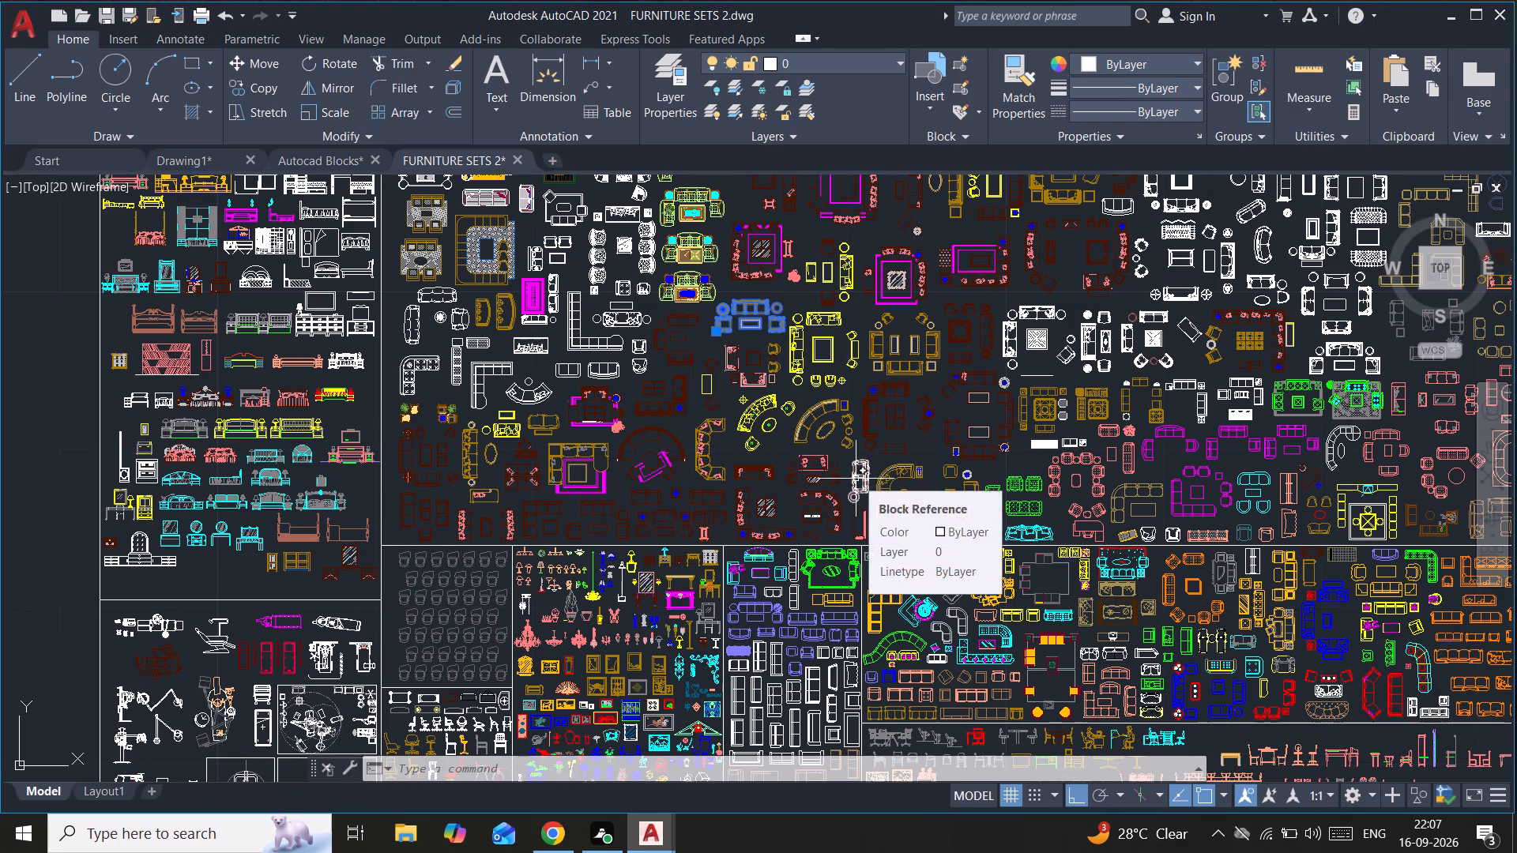
{"action": "key", "text": "ctrl+c"}
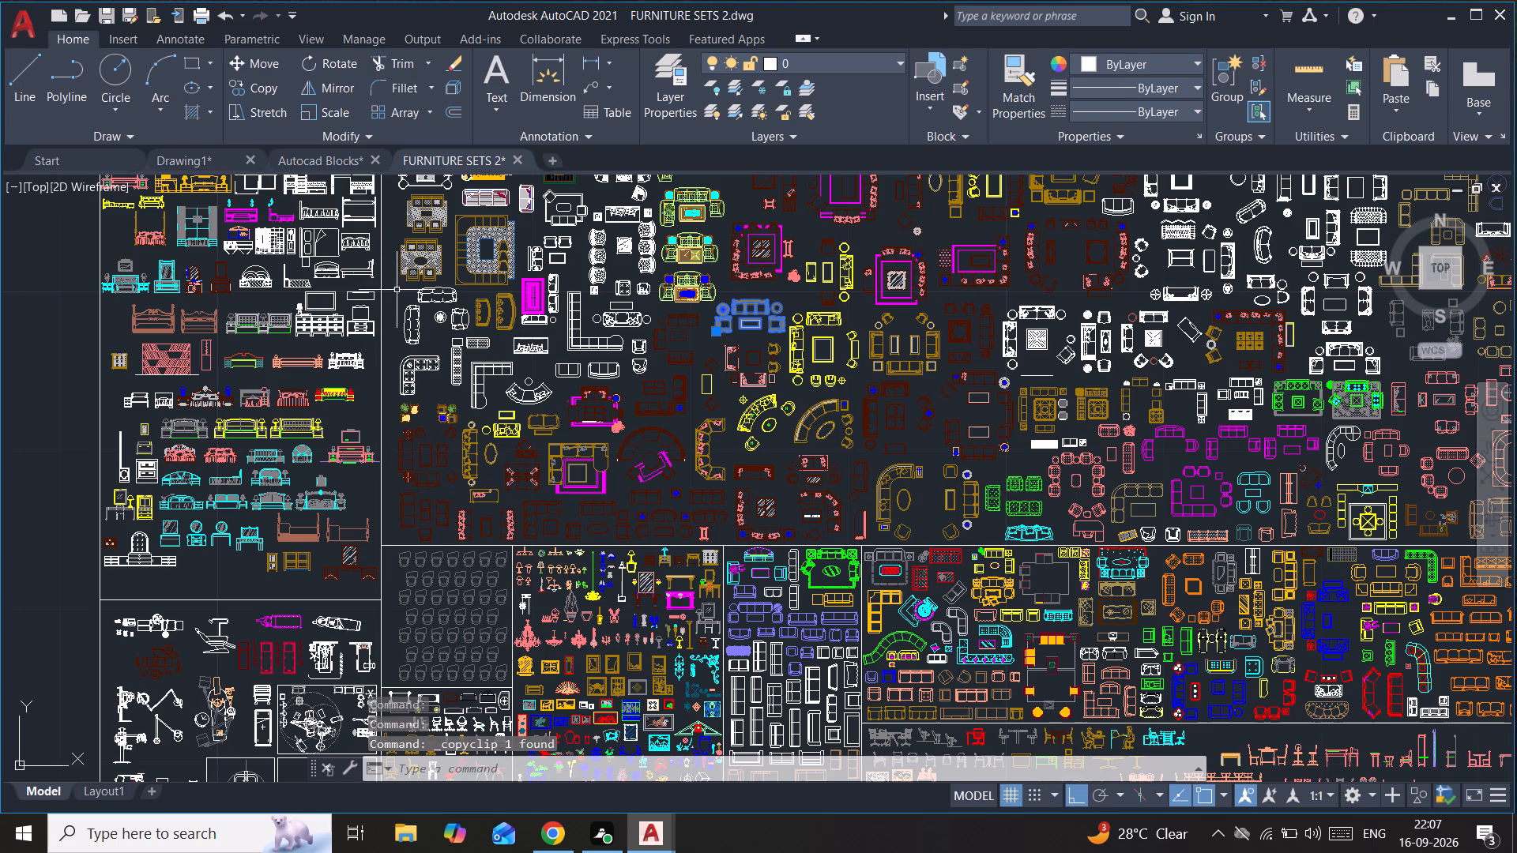
{"action": "left_click", "coordinate": [190, 154]}
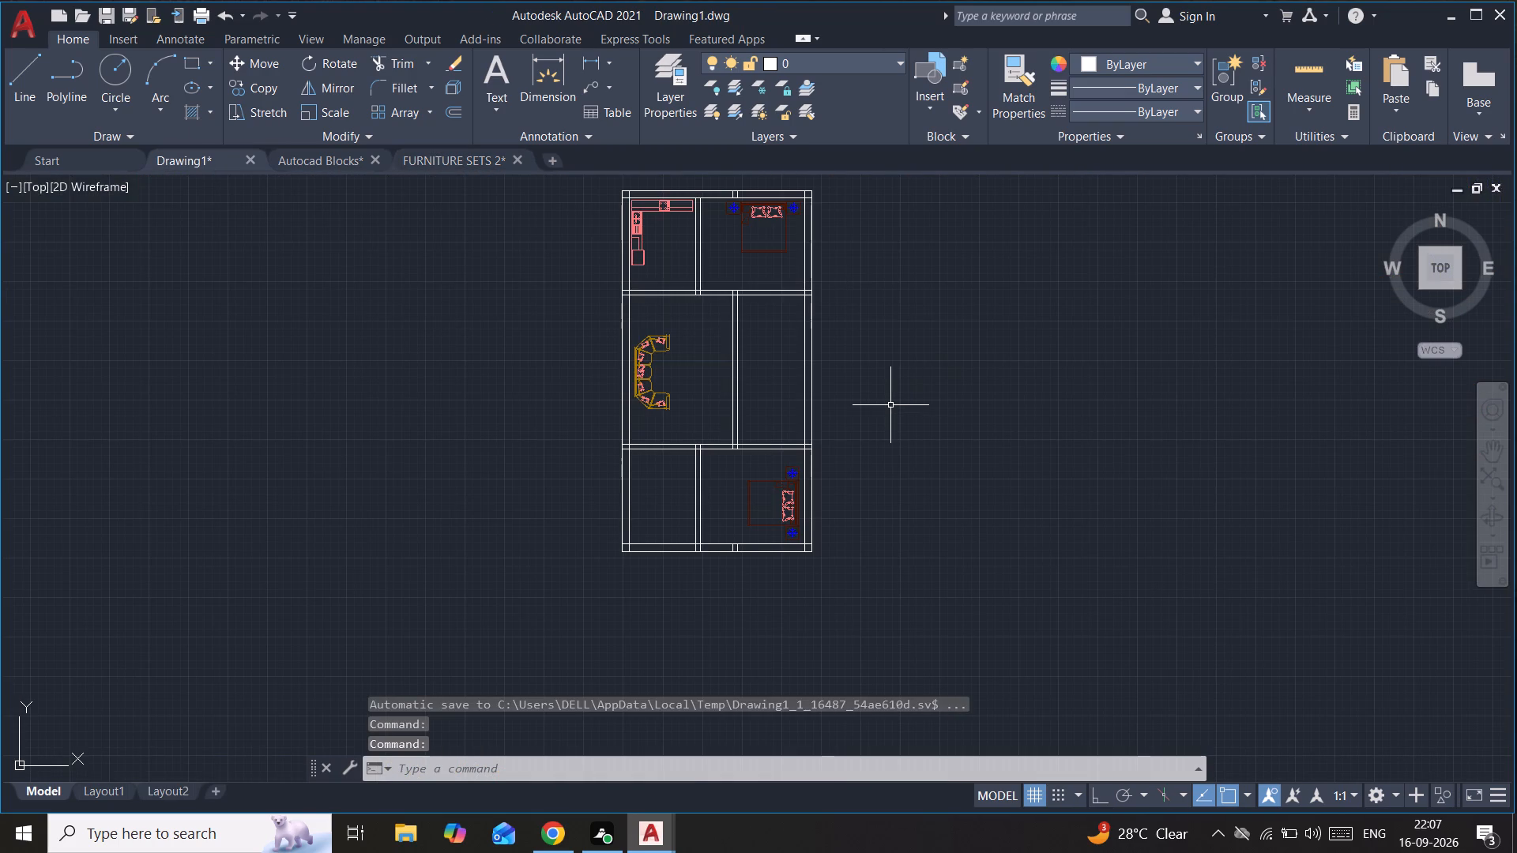
{"action": "key", "text": "ctrl+v"}
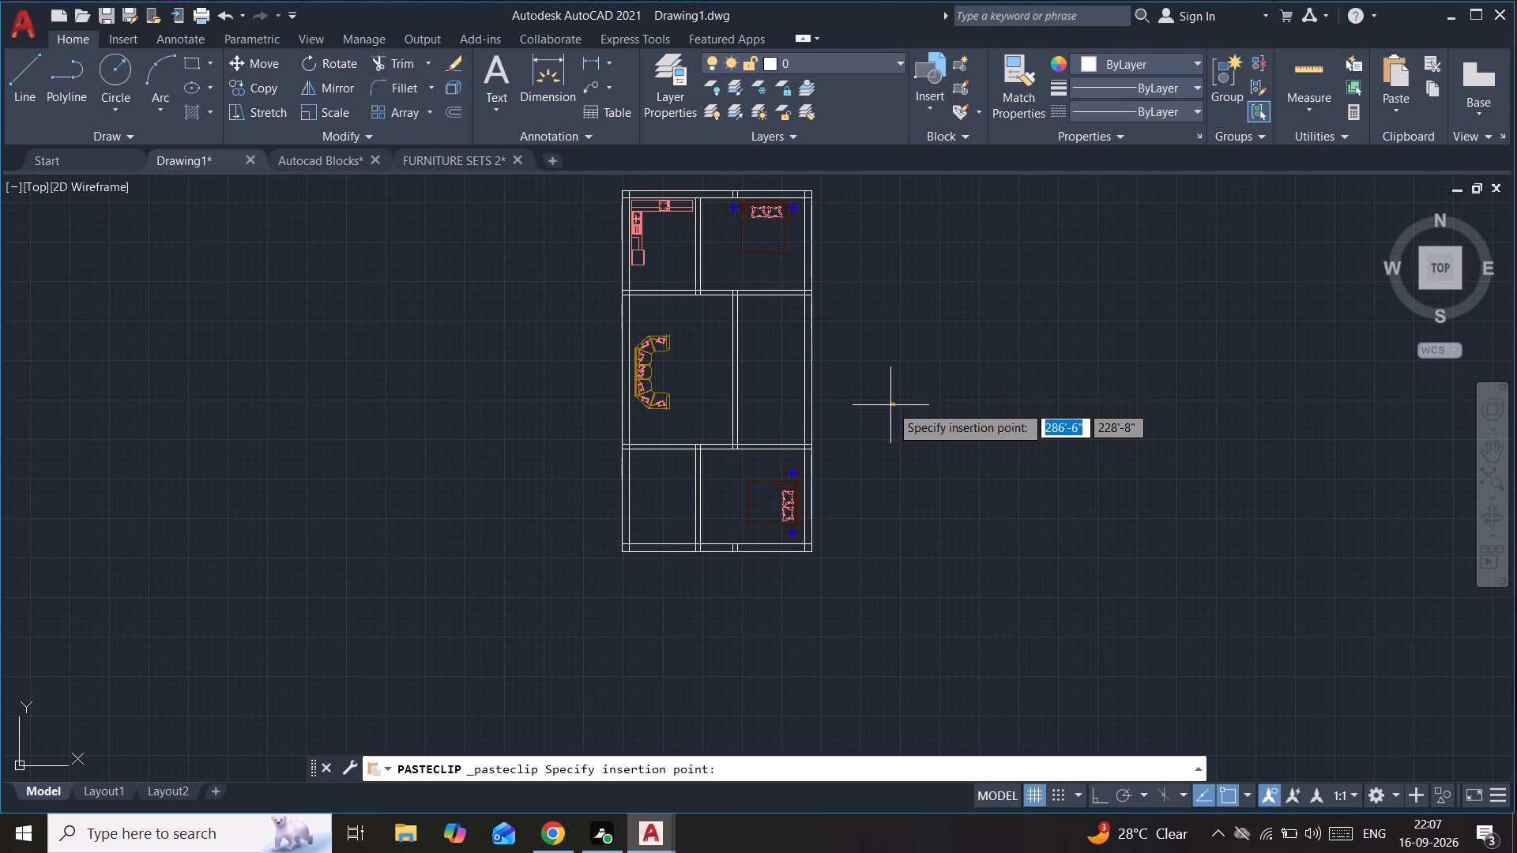
{"action": "left_click", "coordinate": [876, 399]}
Scale up the tiny pasted sofa set about its insertion point by a factor of about 1'-10".
{"action": "left_click", "coordinate": [888, 380]}
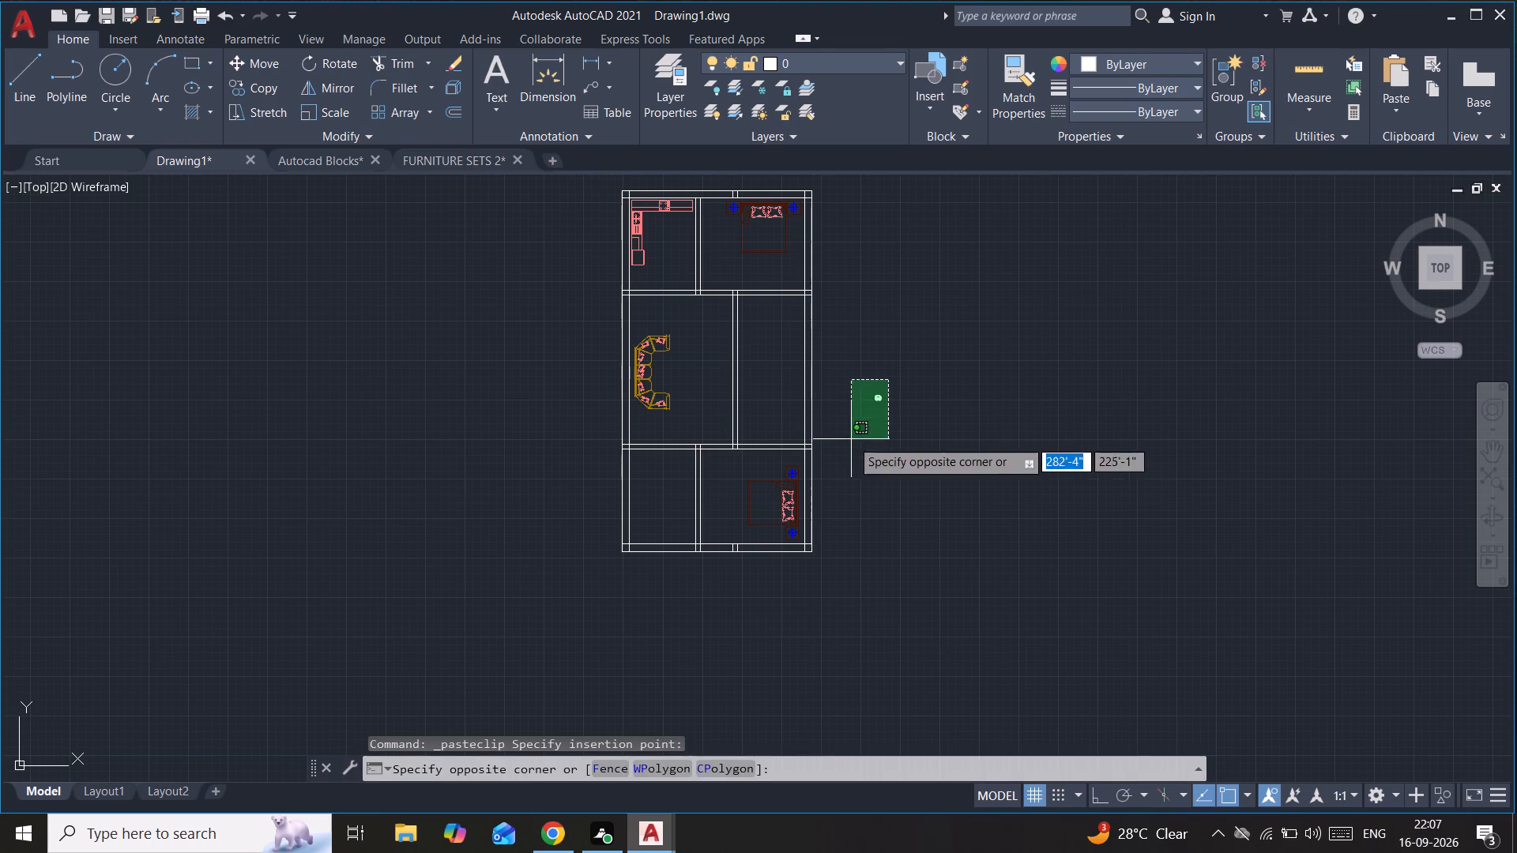
{"action": "left_click", "coordinate": [851, 441]}
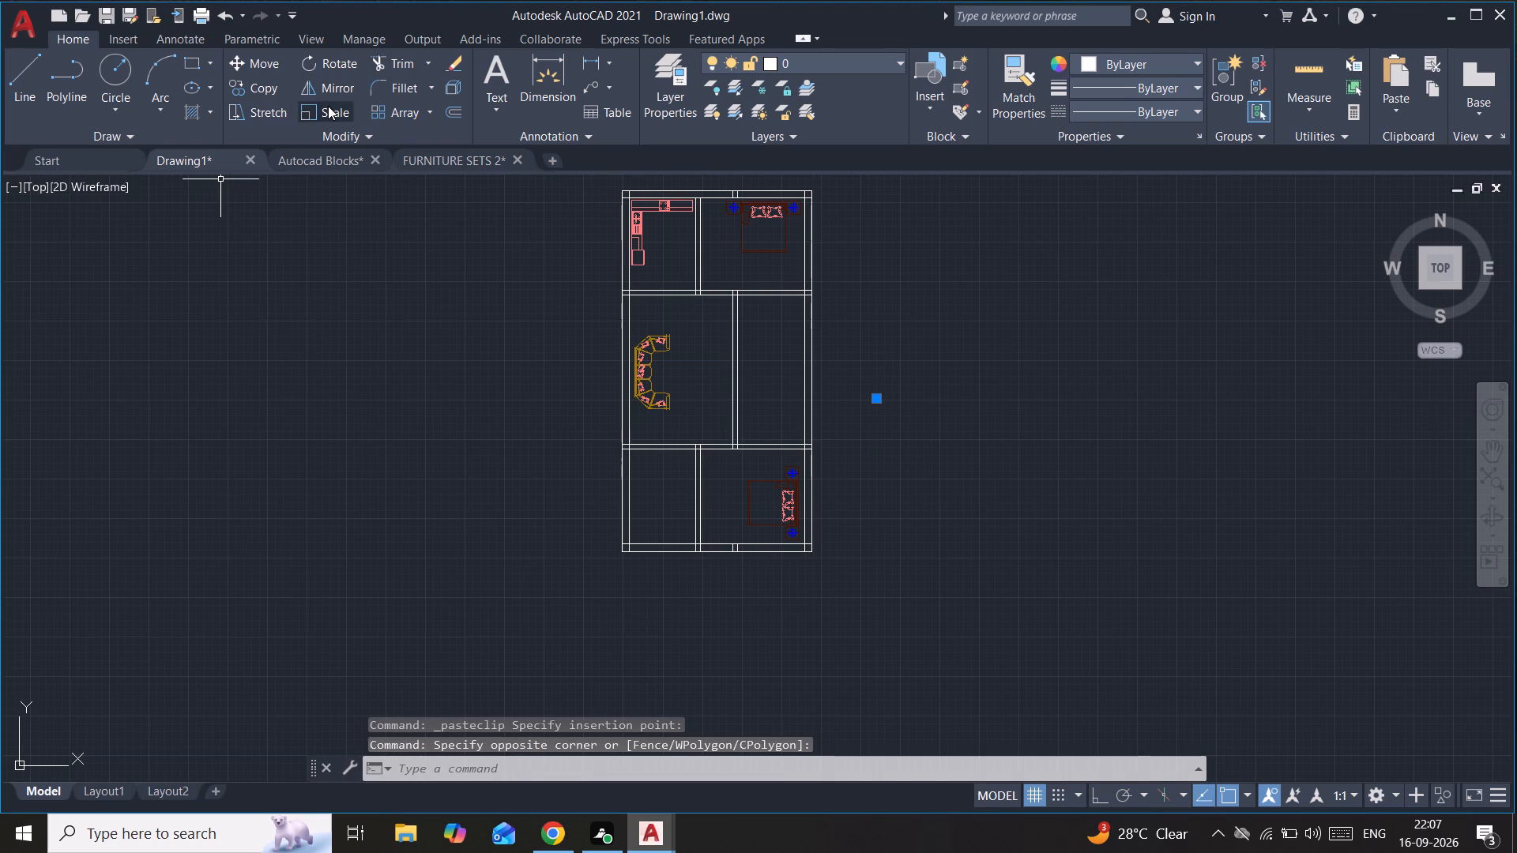
{"action": "left_click", "coordinate": [328, 106]}
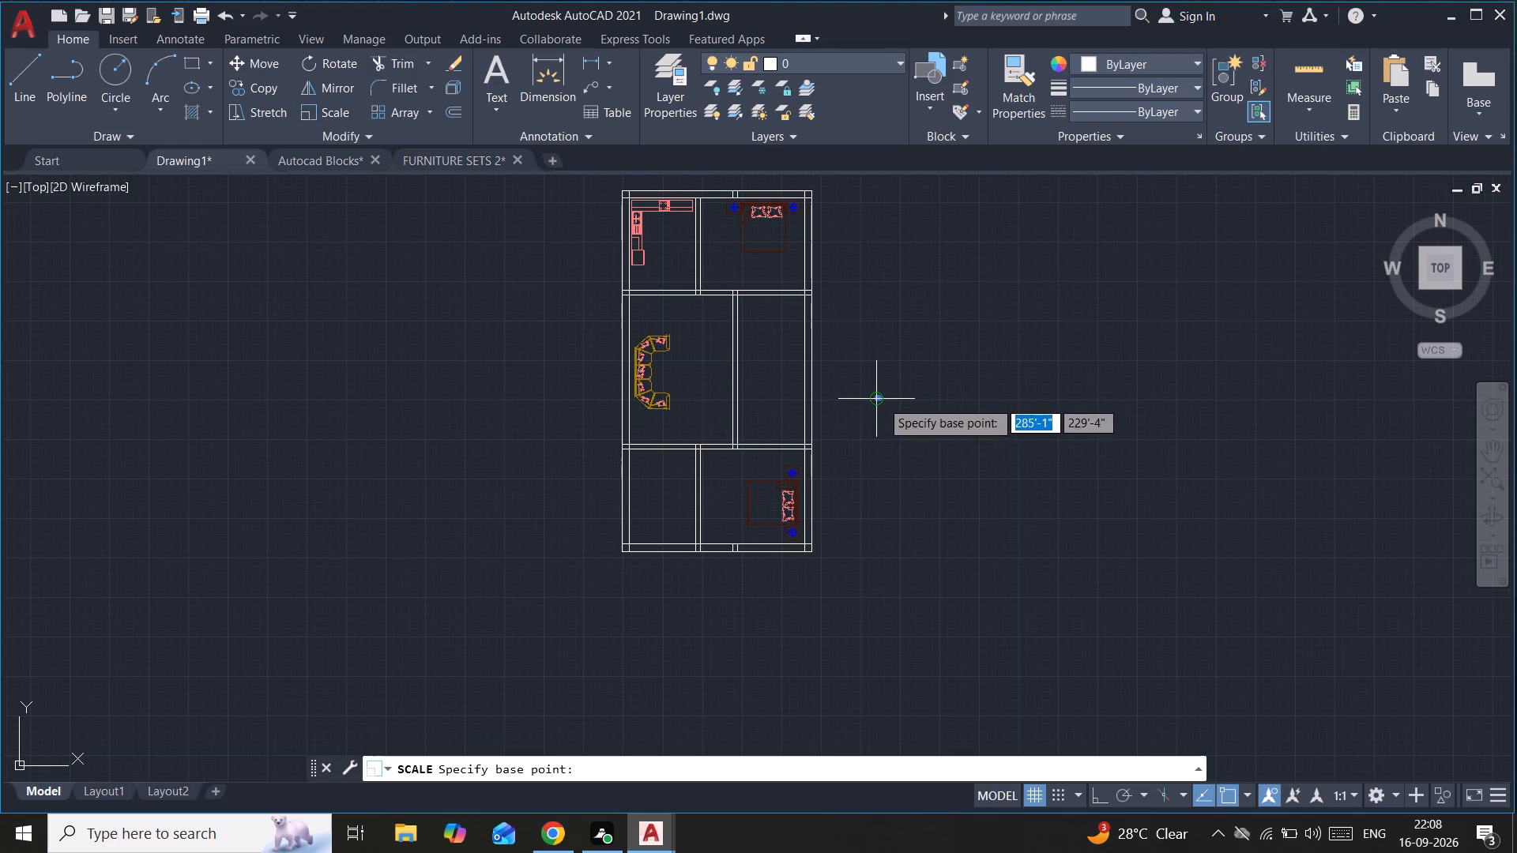
{"action": "left_click", "coordinate": [881, 400]}
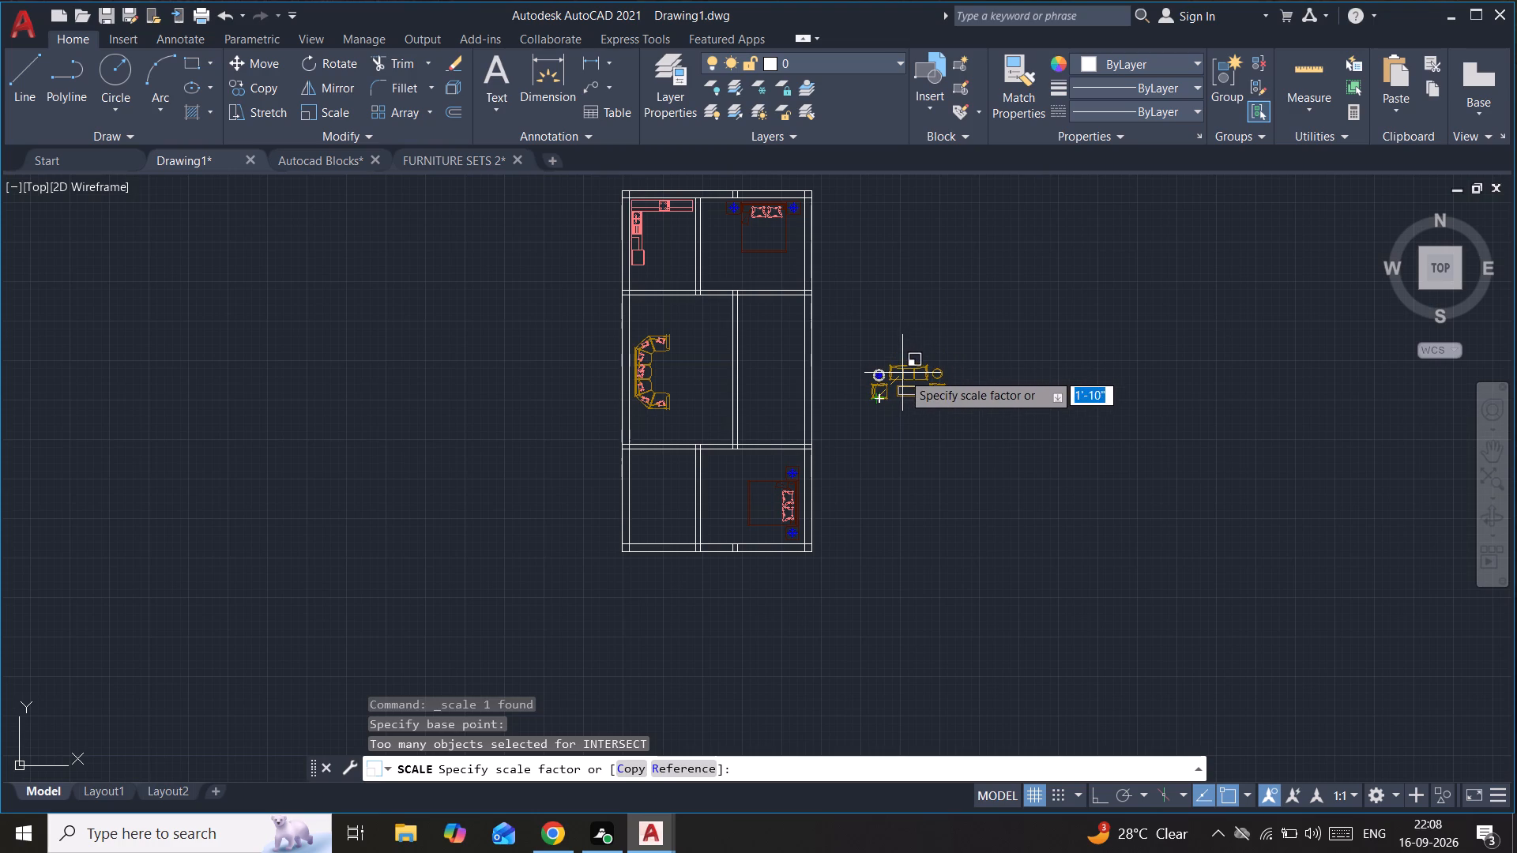
{"action": "left_click", "coordinate": [902, 373]}
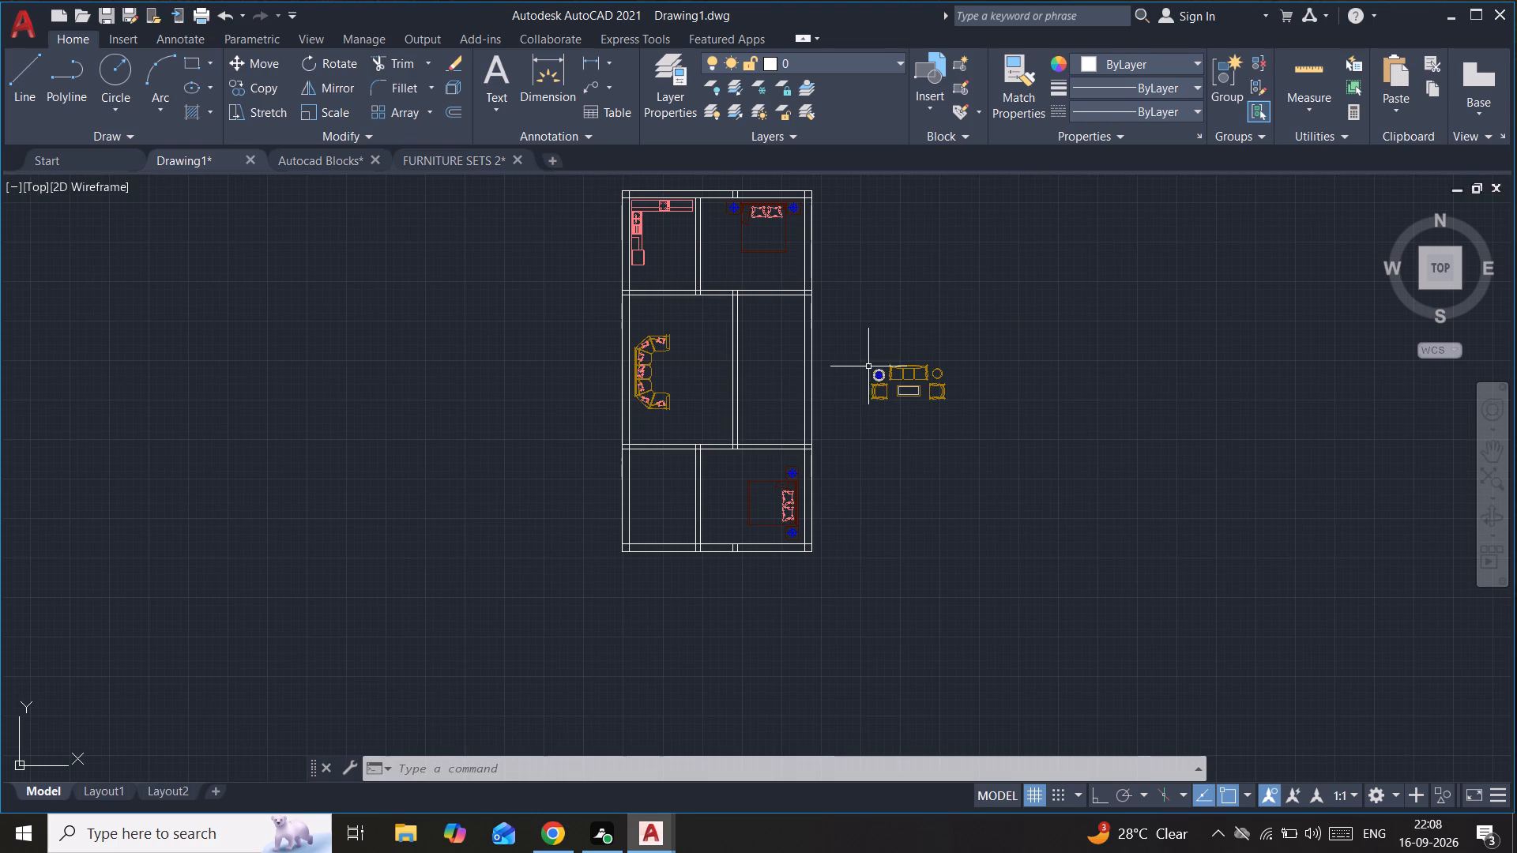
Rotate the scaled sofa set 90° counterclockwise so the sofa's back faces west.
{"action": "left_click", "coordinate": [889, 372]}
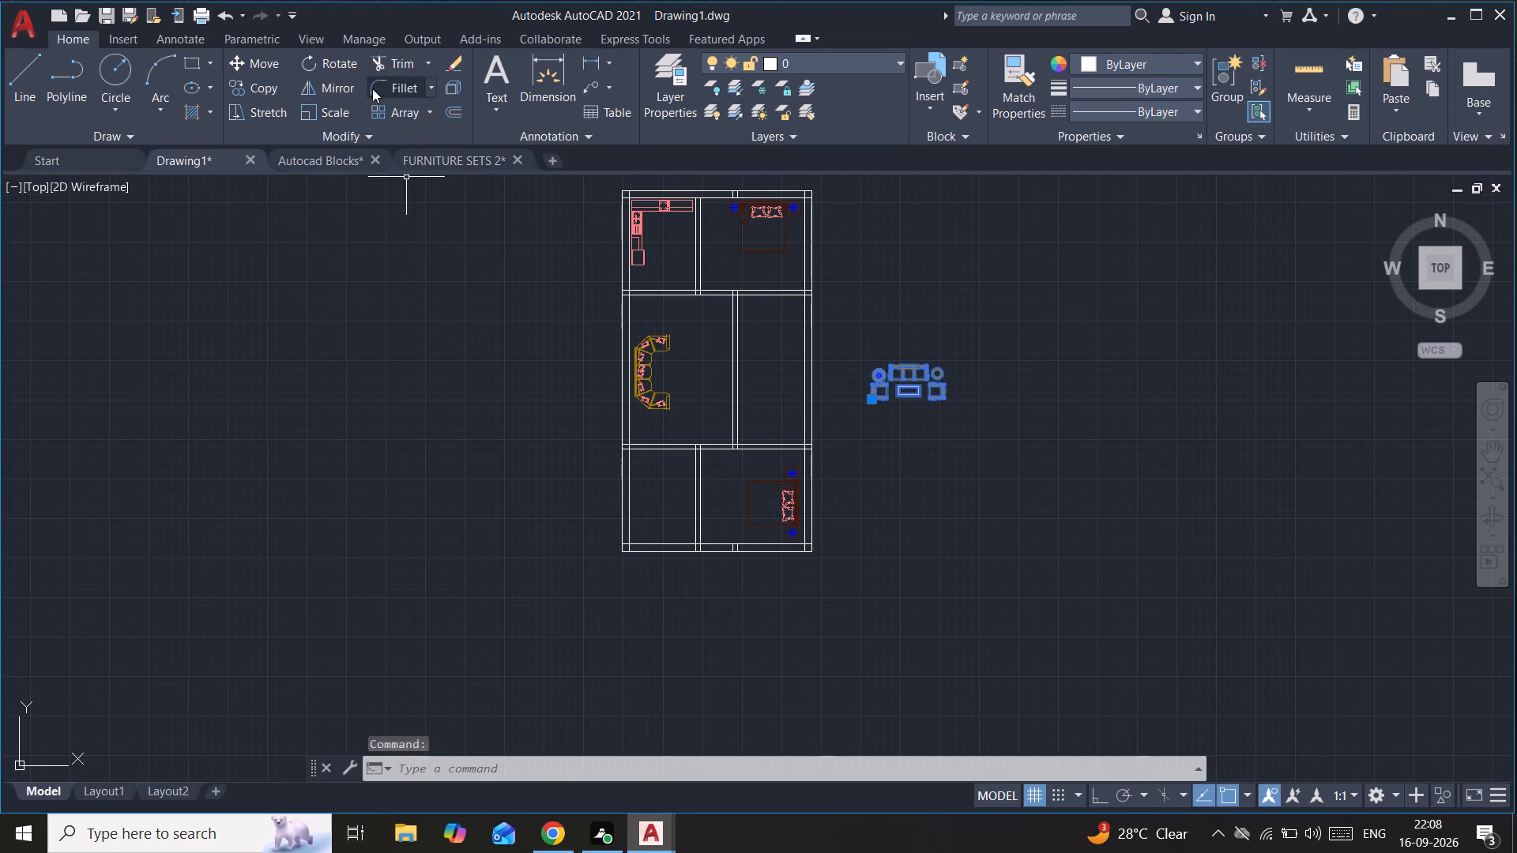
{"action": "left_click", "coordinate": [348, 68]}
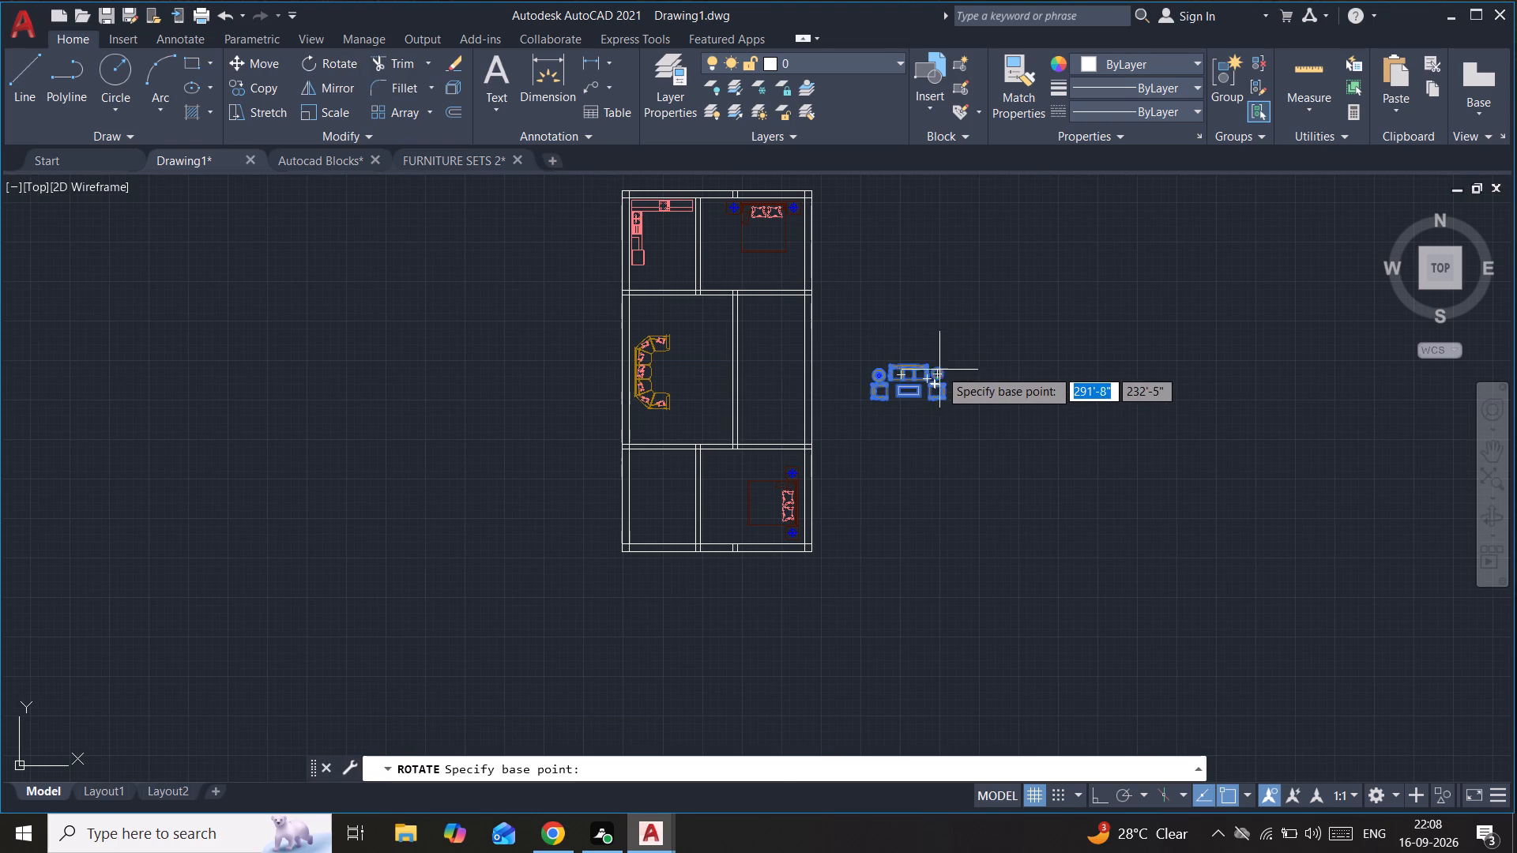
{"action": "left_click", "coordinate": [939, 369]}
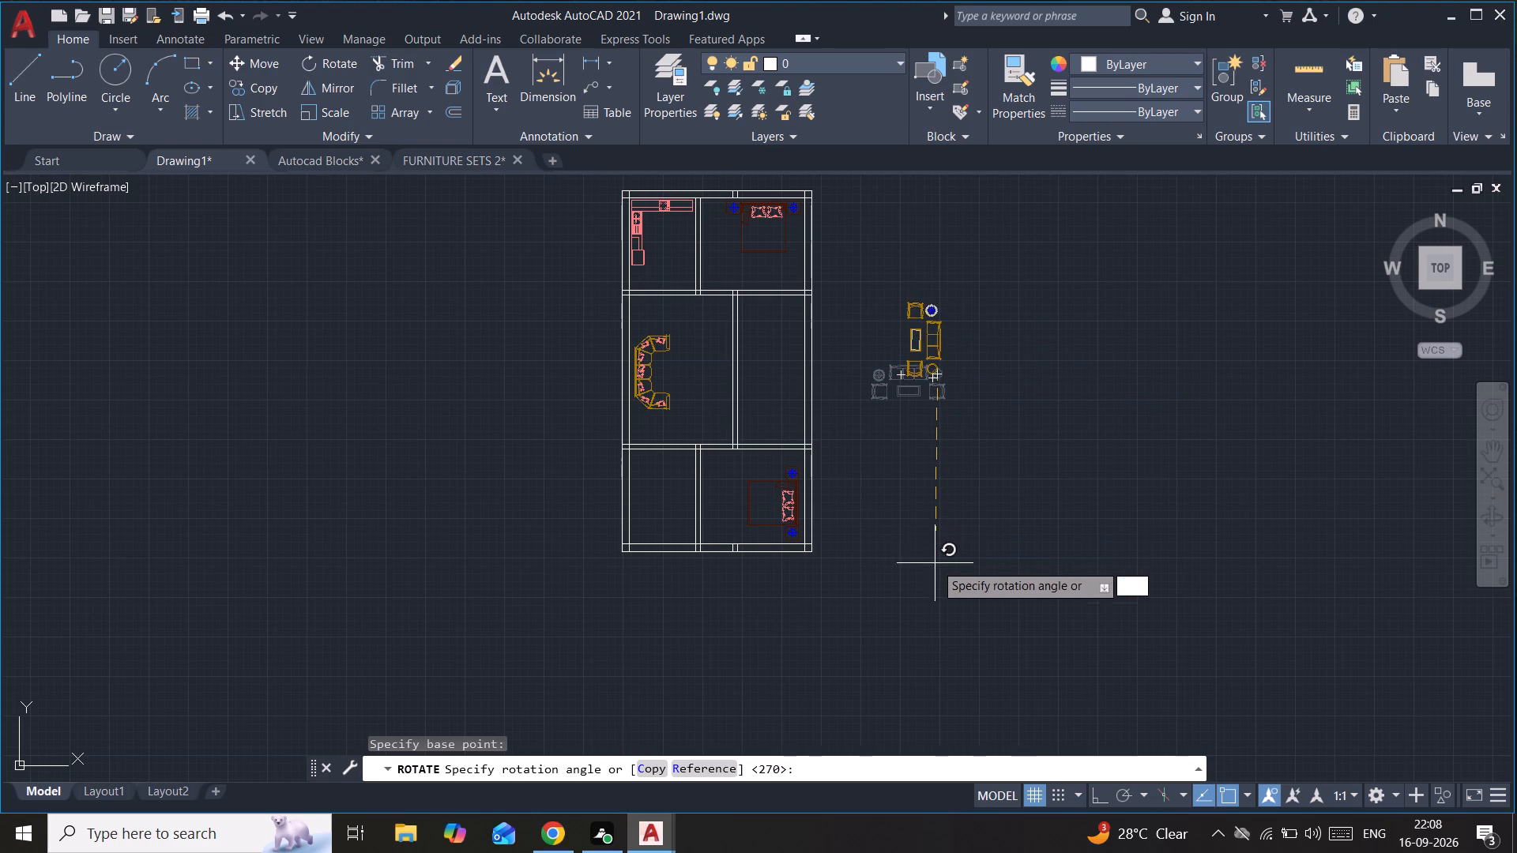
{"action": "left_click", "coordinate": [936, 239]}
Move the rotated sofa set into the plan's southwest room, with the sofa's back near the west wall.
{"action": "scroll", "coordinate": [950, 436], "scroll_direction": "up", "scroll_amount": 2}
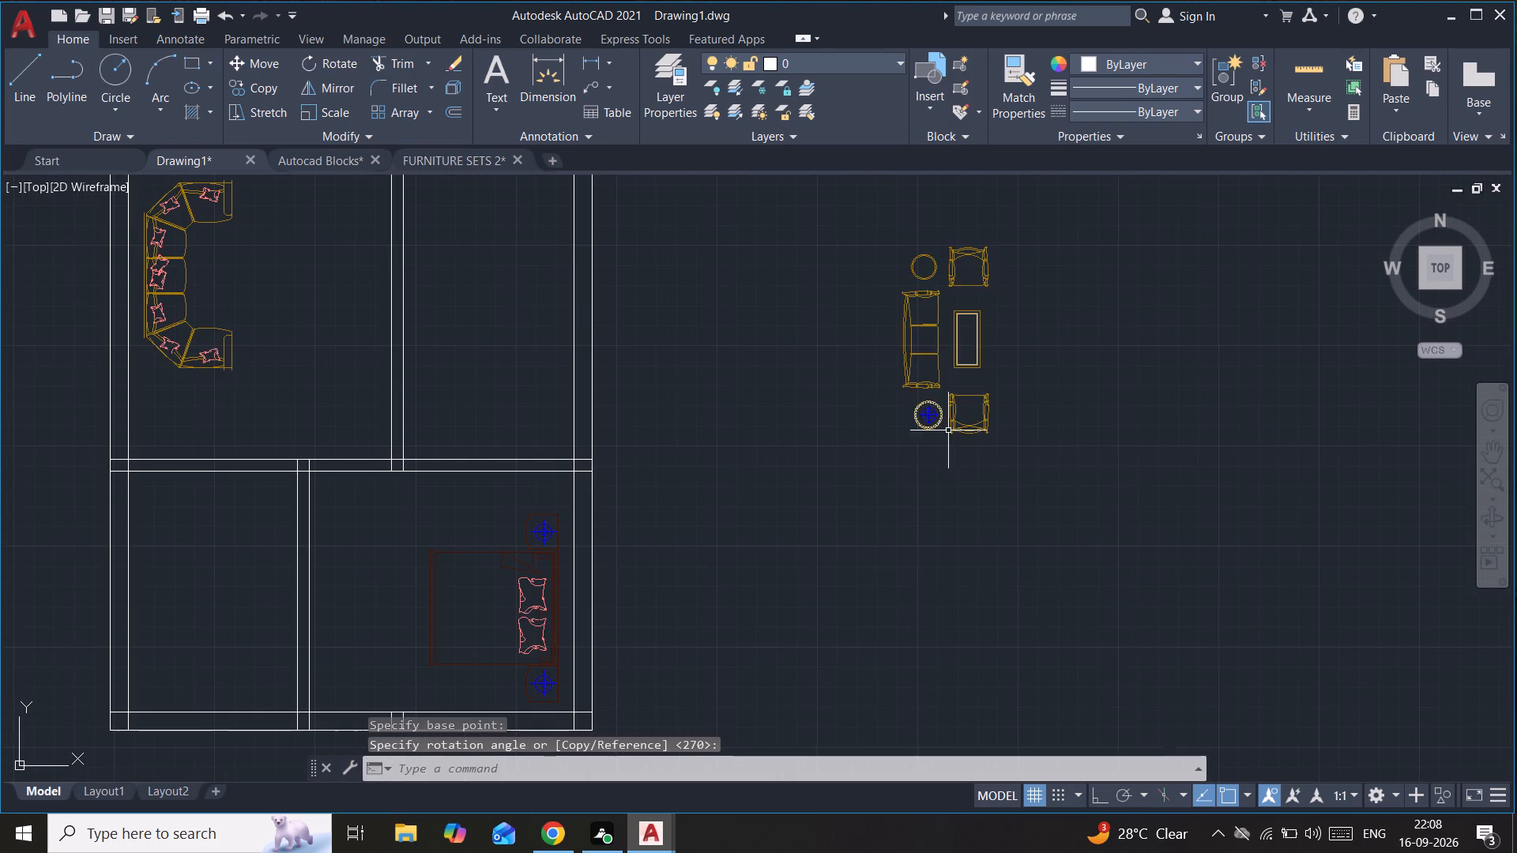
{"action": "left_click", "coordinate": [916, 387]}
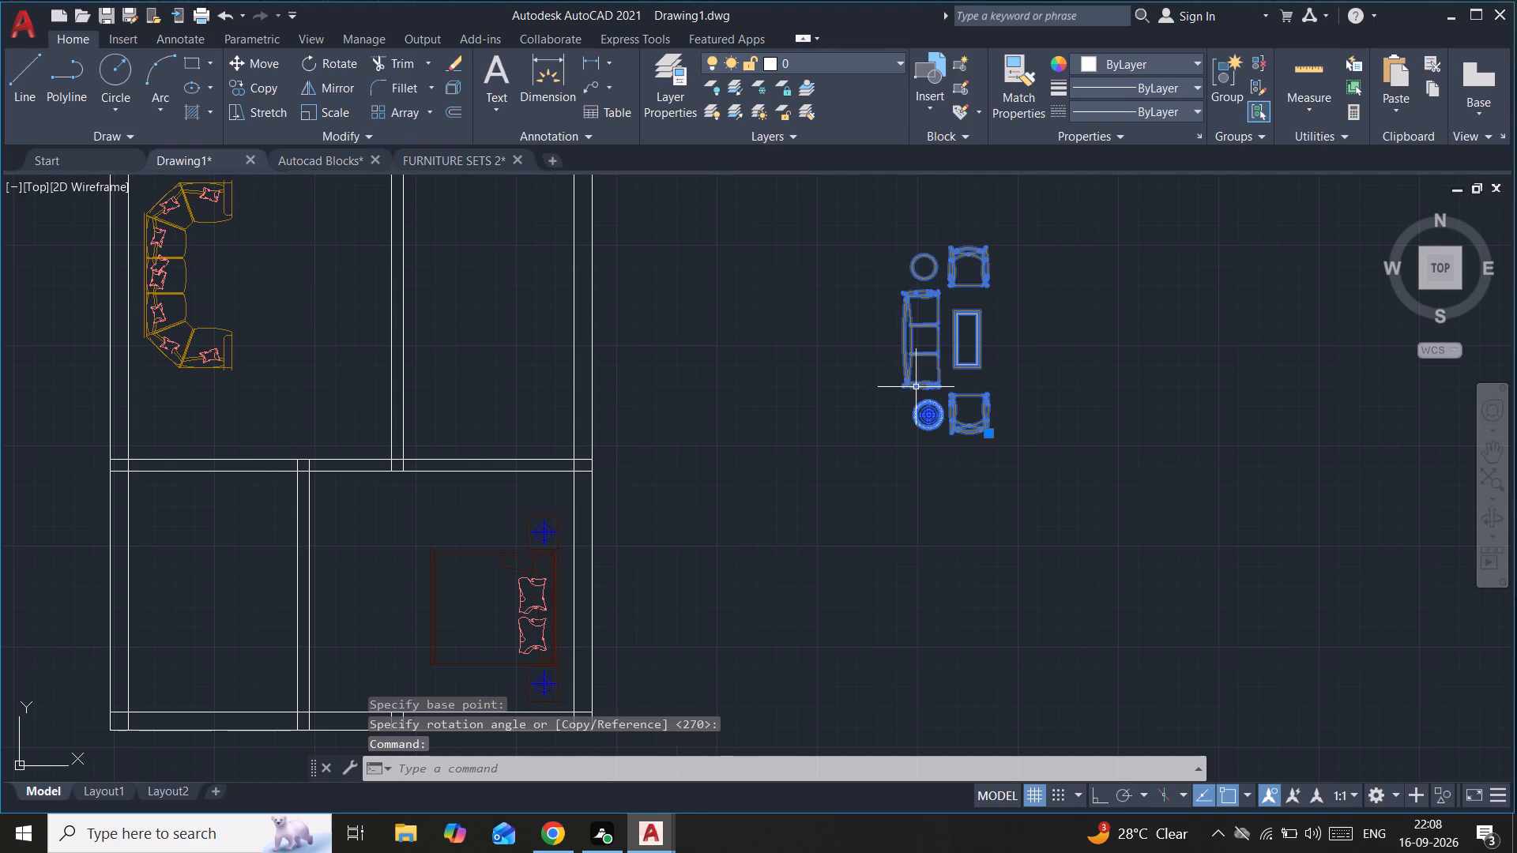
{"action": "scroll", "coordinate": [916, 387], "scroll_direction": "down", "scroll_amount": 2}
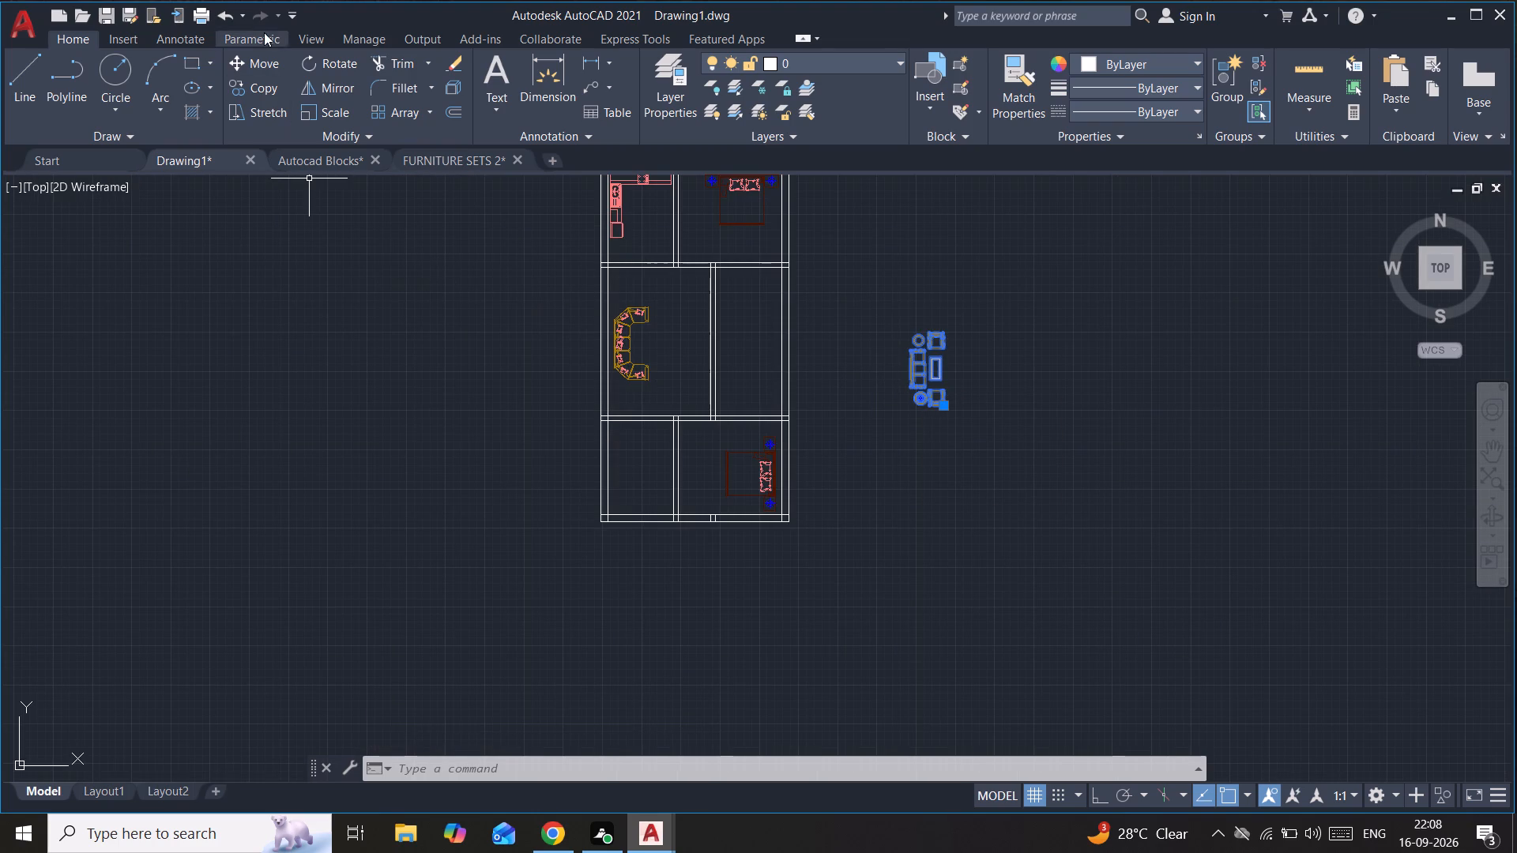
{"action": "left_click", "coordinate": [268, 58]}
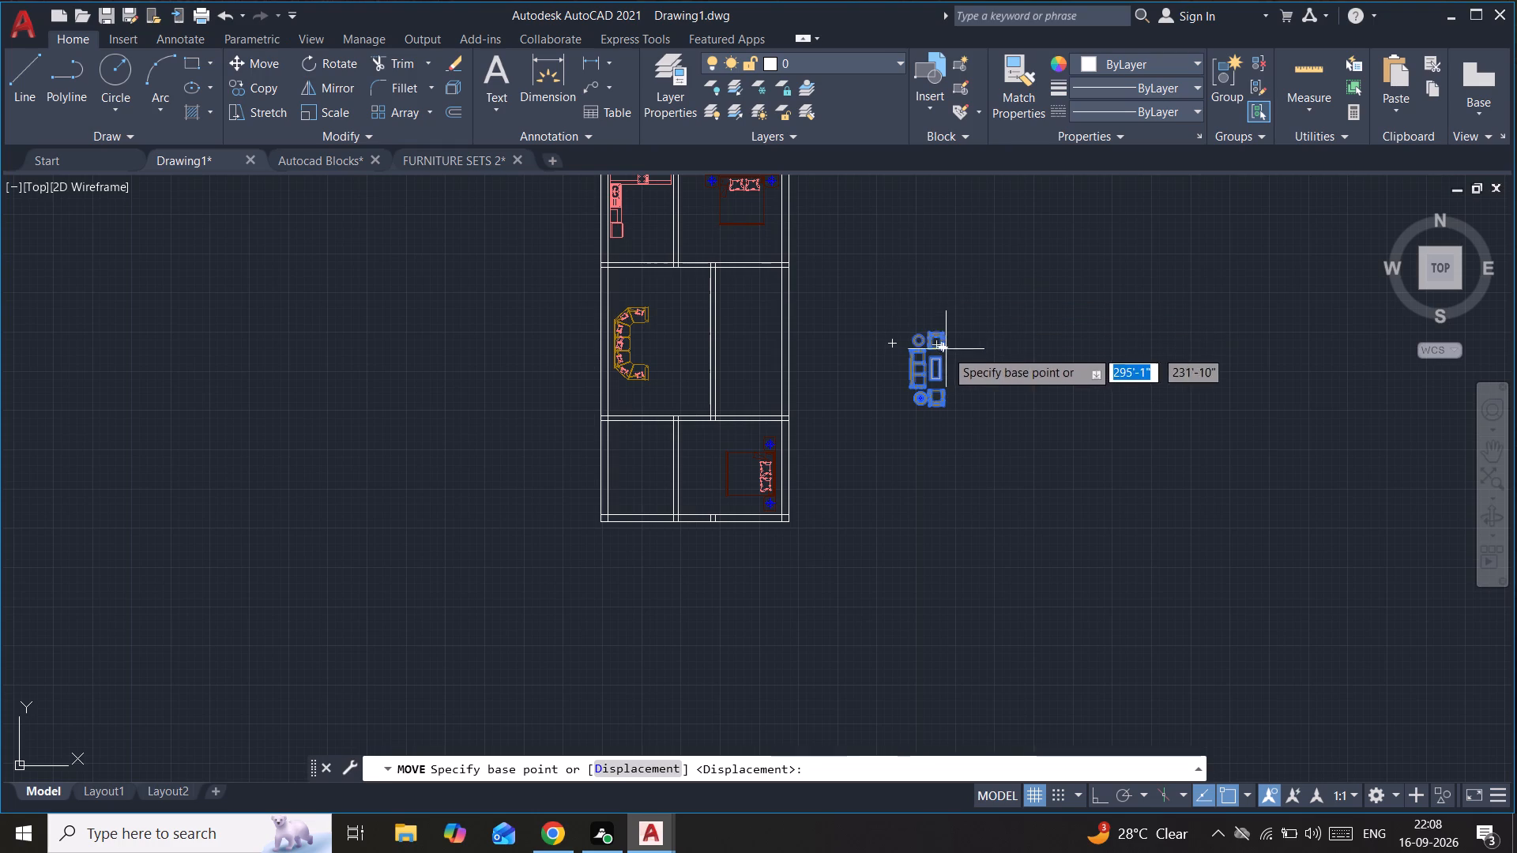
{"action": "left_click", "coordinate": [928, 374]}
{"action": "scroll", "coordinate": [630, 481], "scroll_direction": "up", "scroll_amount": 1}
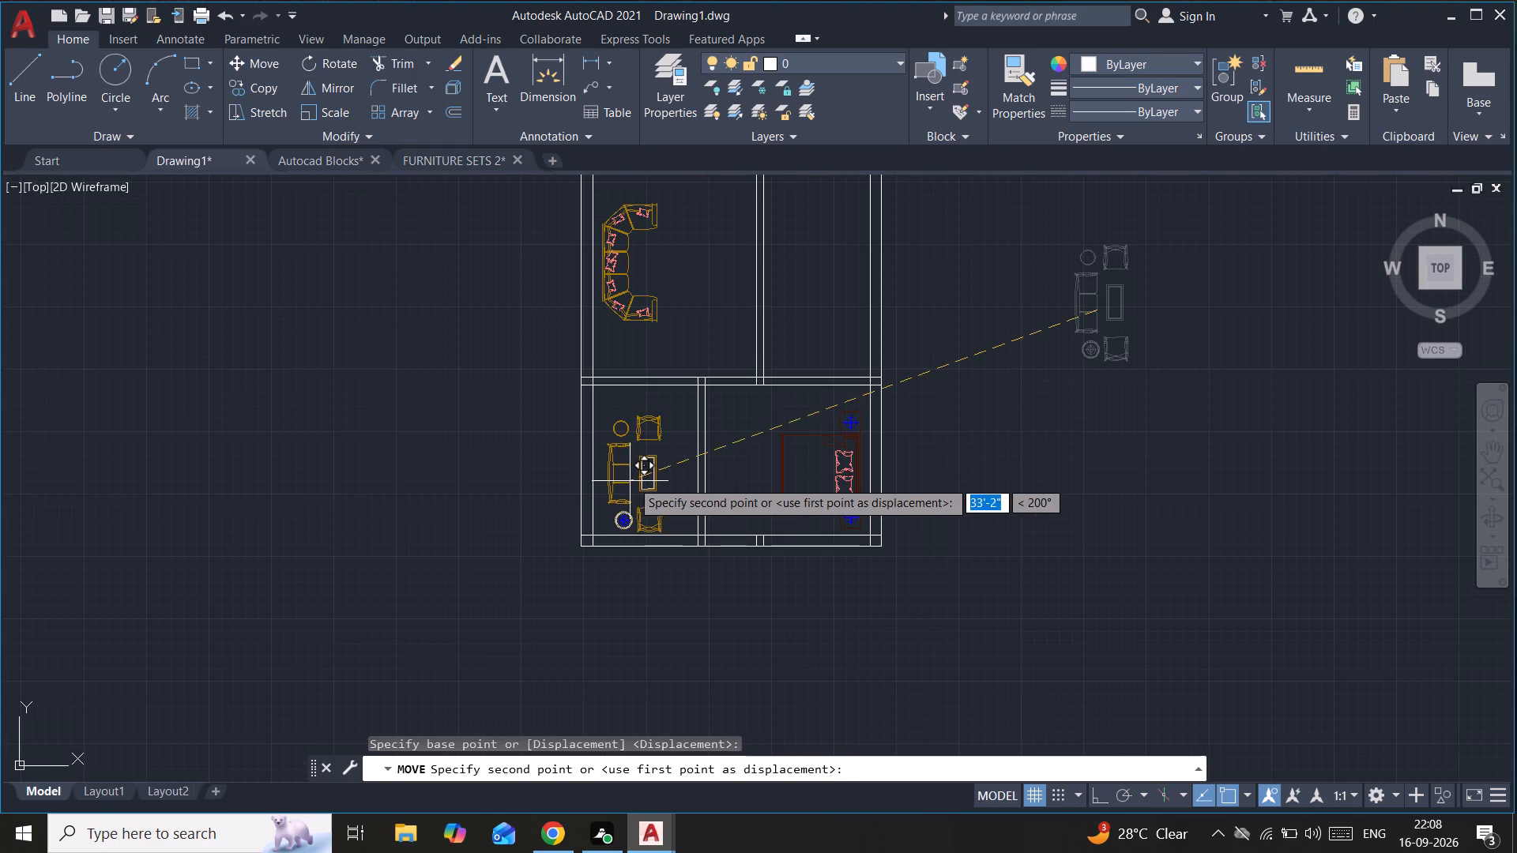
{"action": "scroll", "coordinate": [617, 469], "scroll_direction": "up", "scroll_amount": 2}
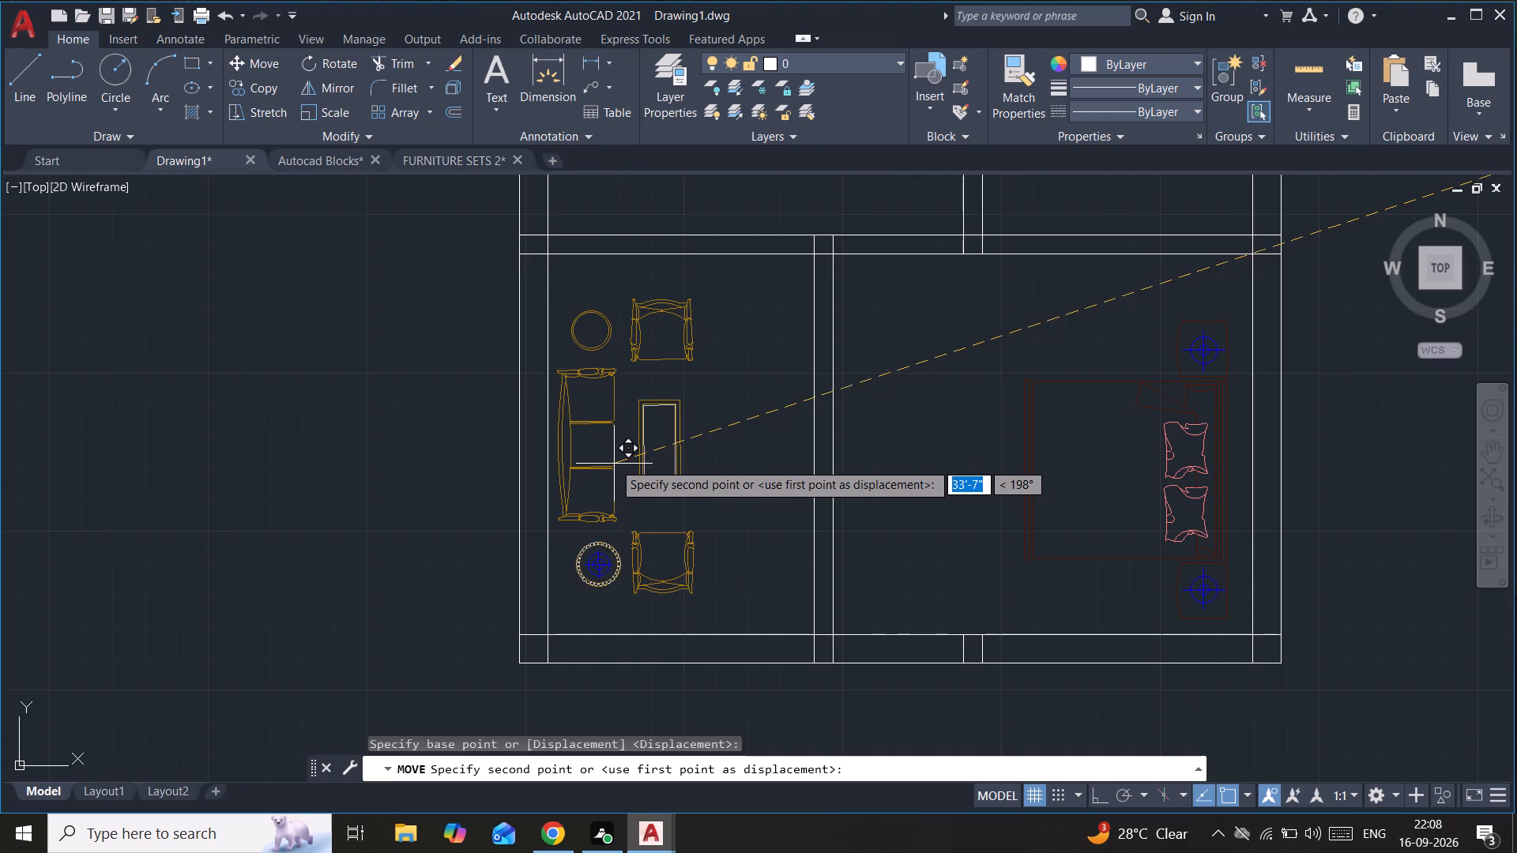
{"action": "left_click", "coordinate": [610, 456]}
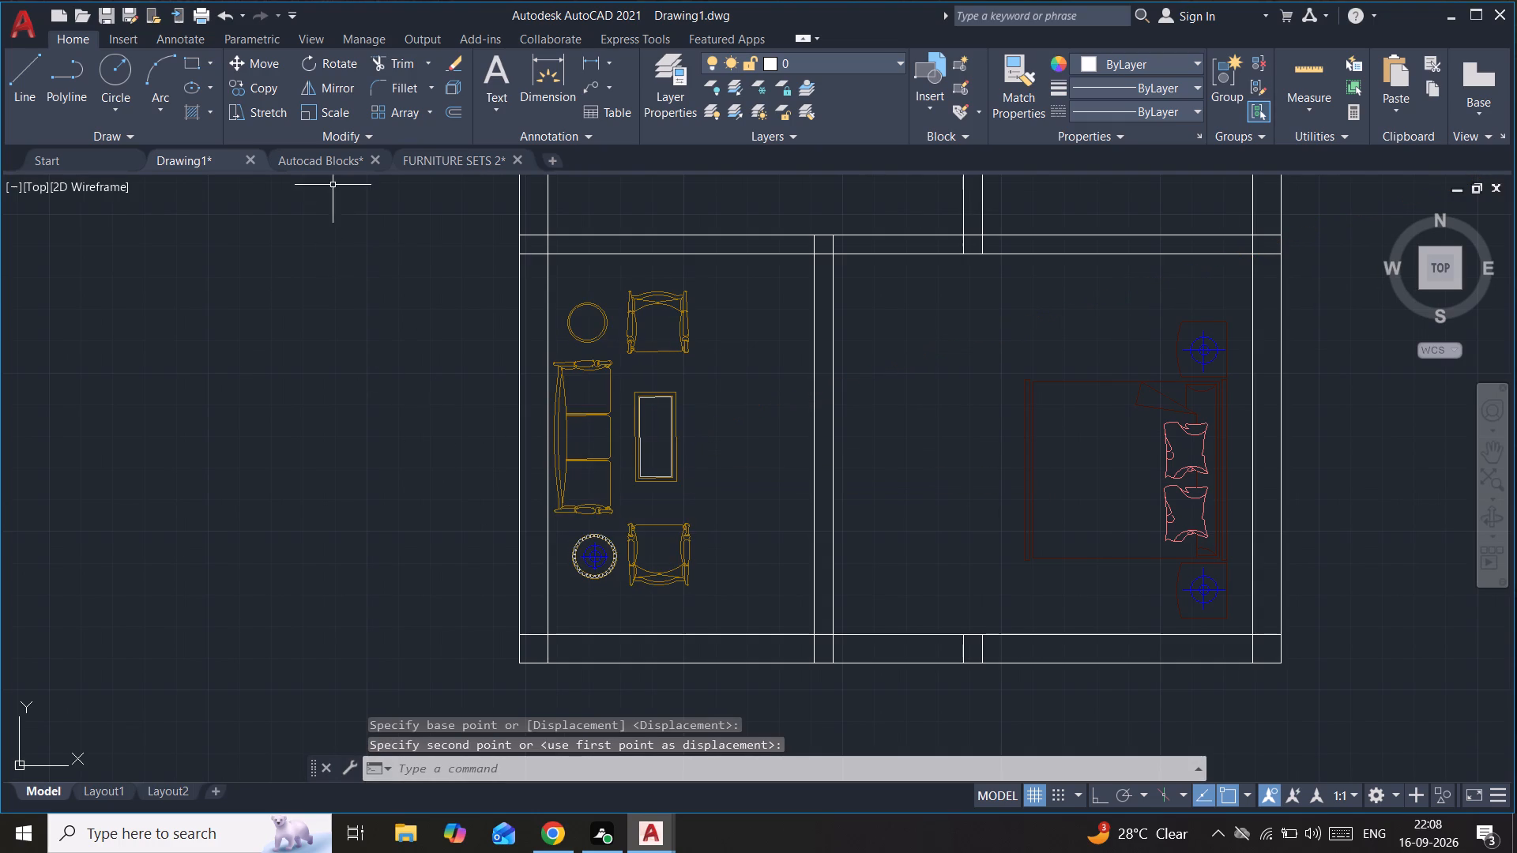
Copy the white vertical three-seat sofa from FURNITURE SETS 2.dwg and paste it west of the plan in Drawing1.
{"action": "left_click", "coordinate": [461, 160]}
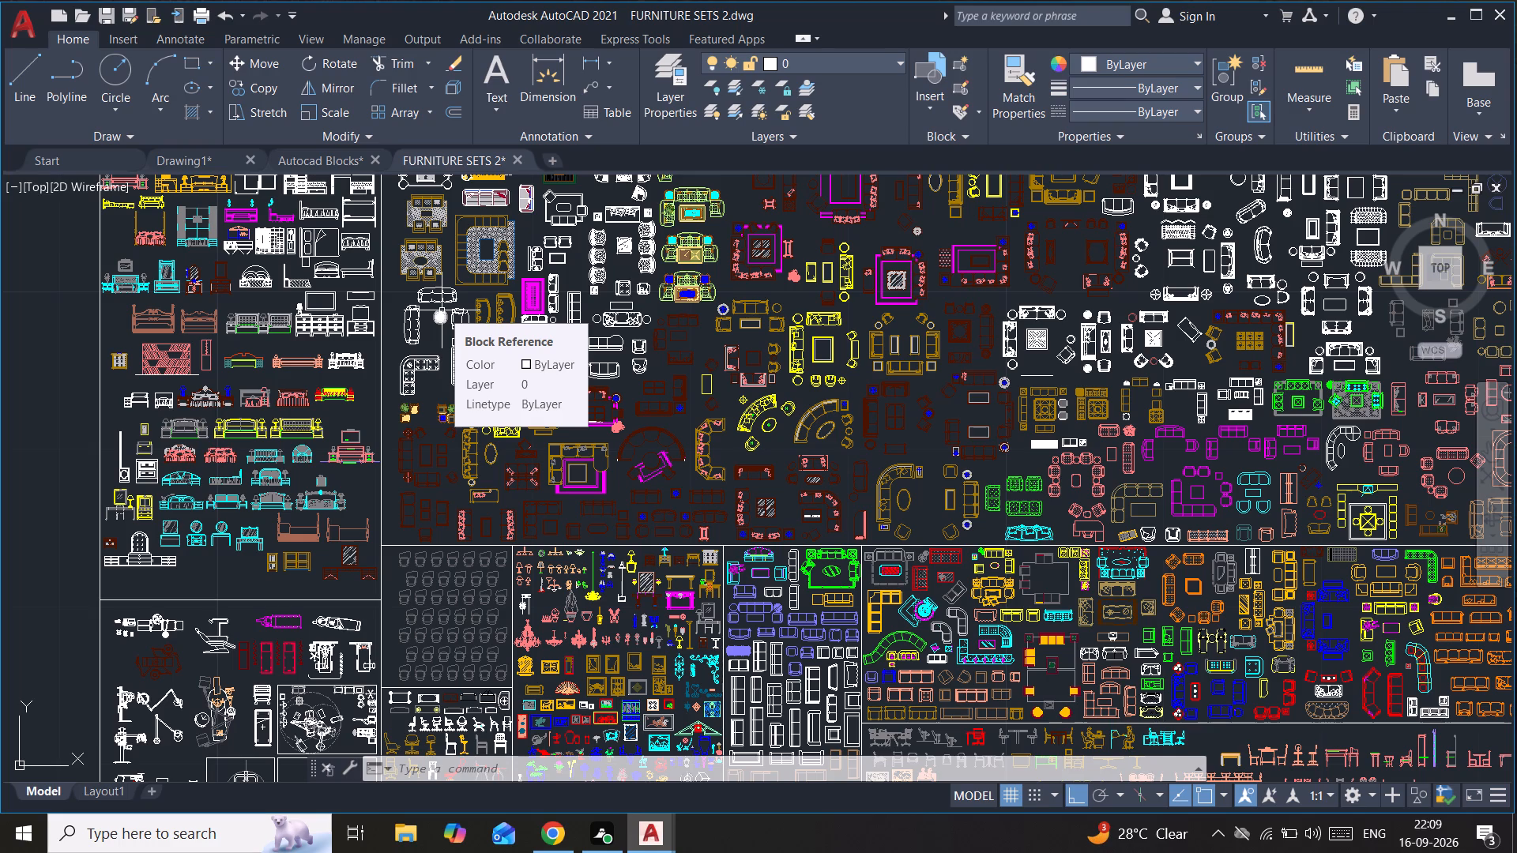
{"action": "left_click", "coordinate": [409, 325]}
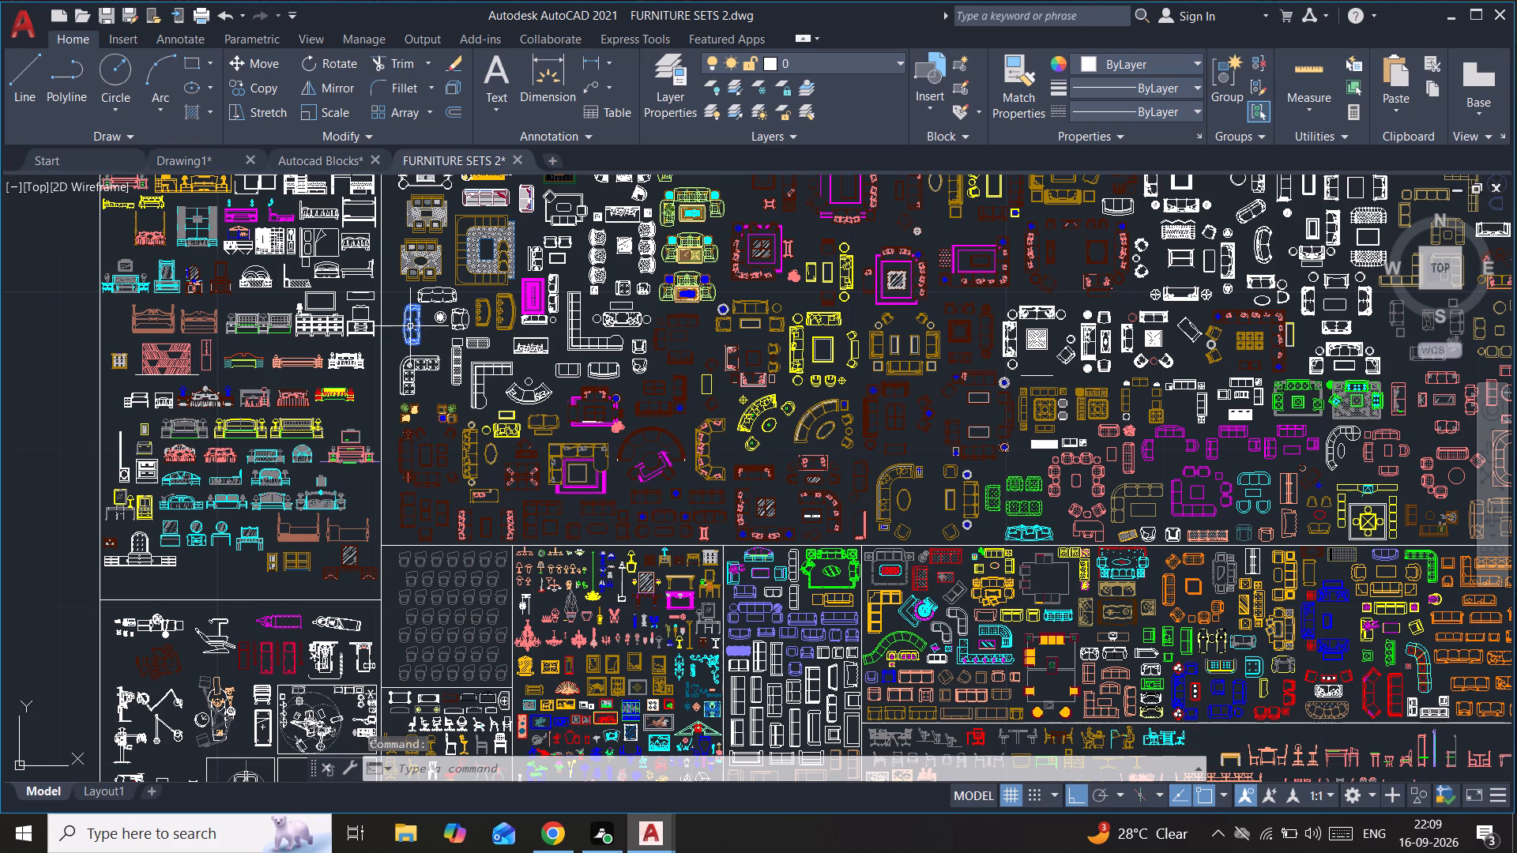
{"action": "key", "text": "ctrl+c"}
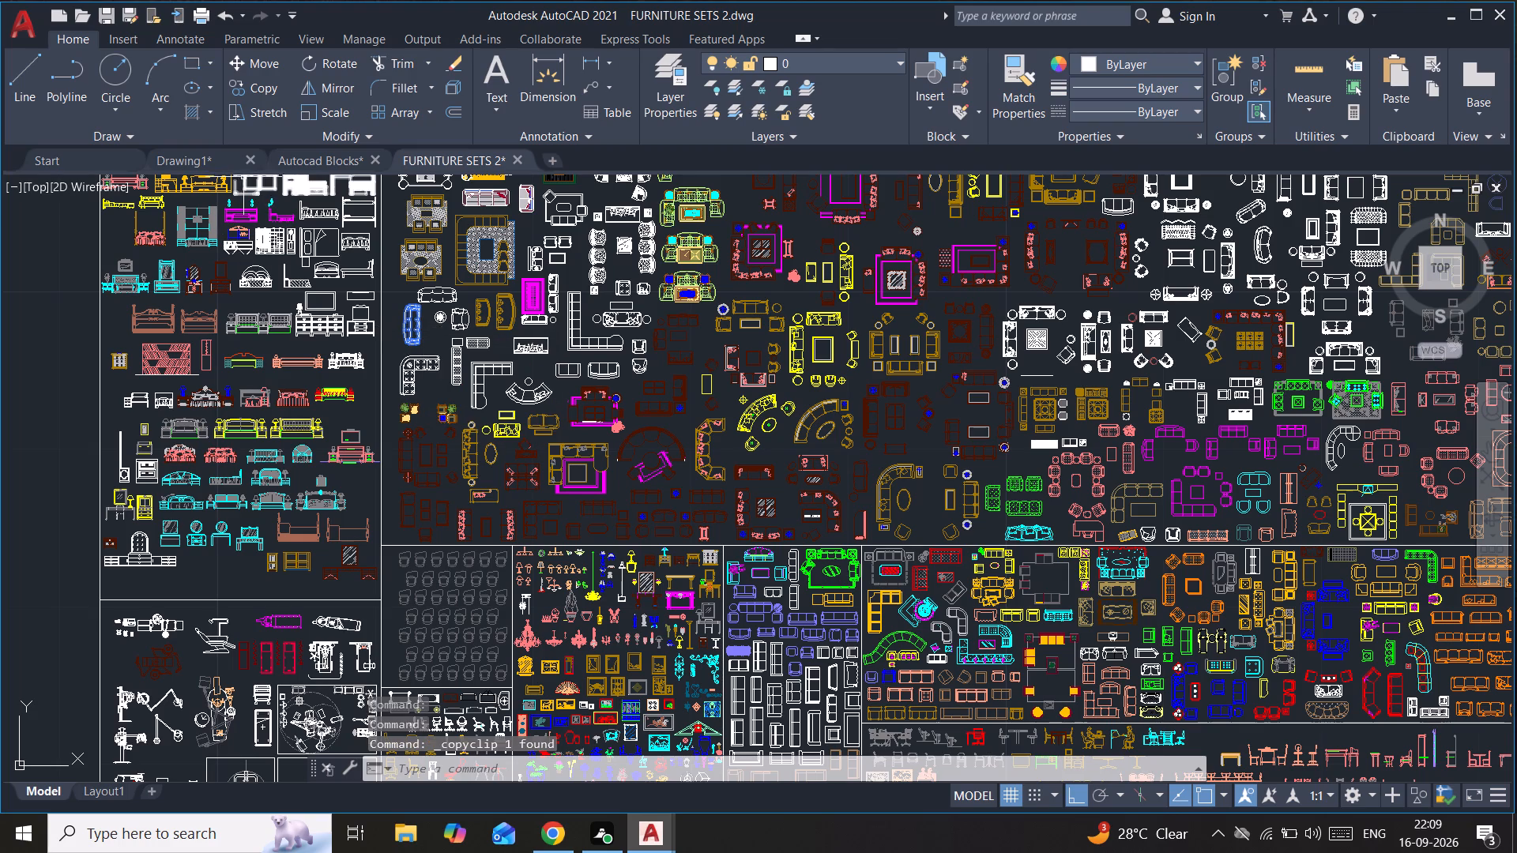
{"action": "left_click", "coordinate": [200, 155]}
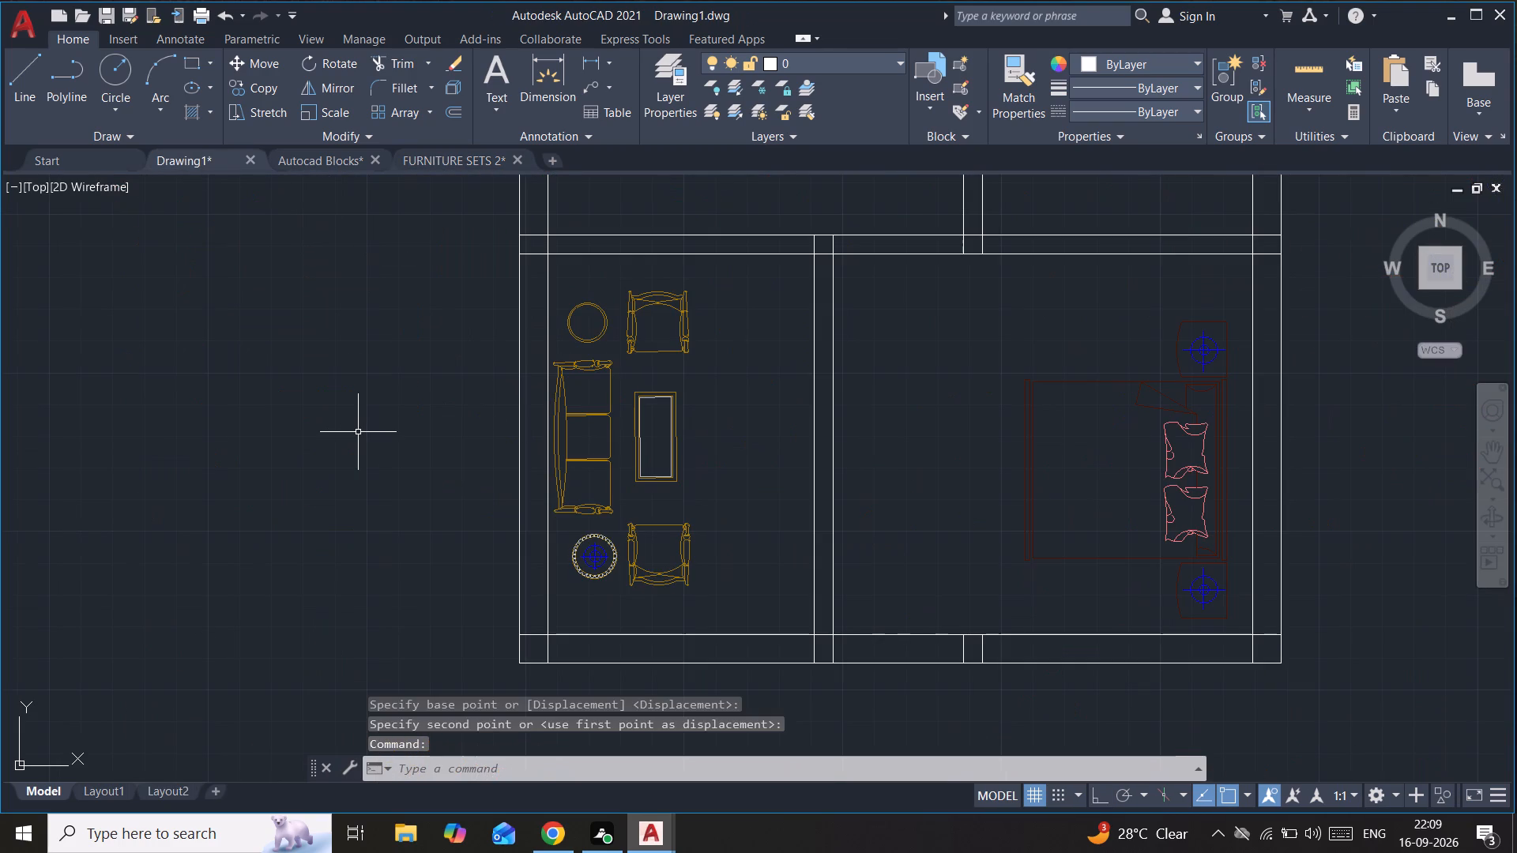
{"action": "key", "text": "ctrl+v"}
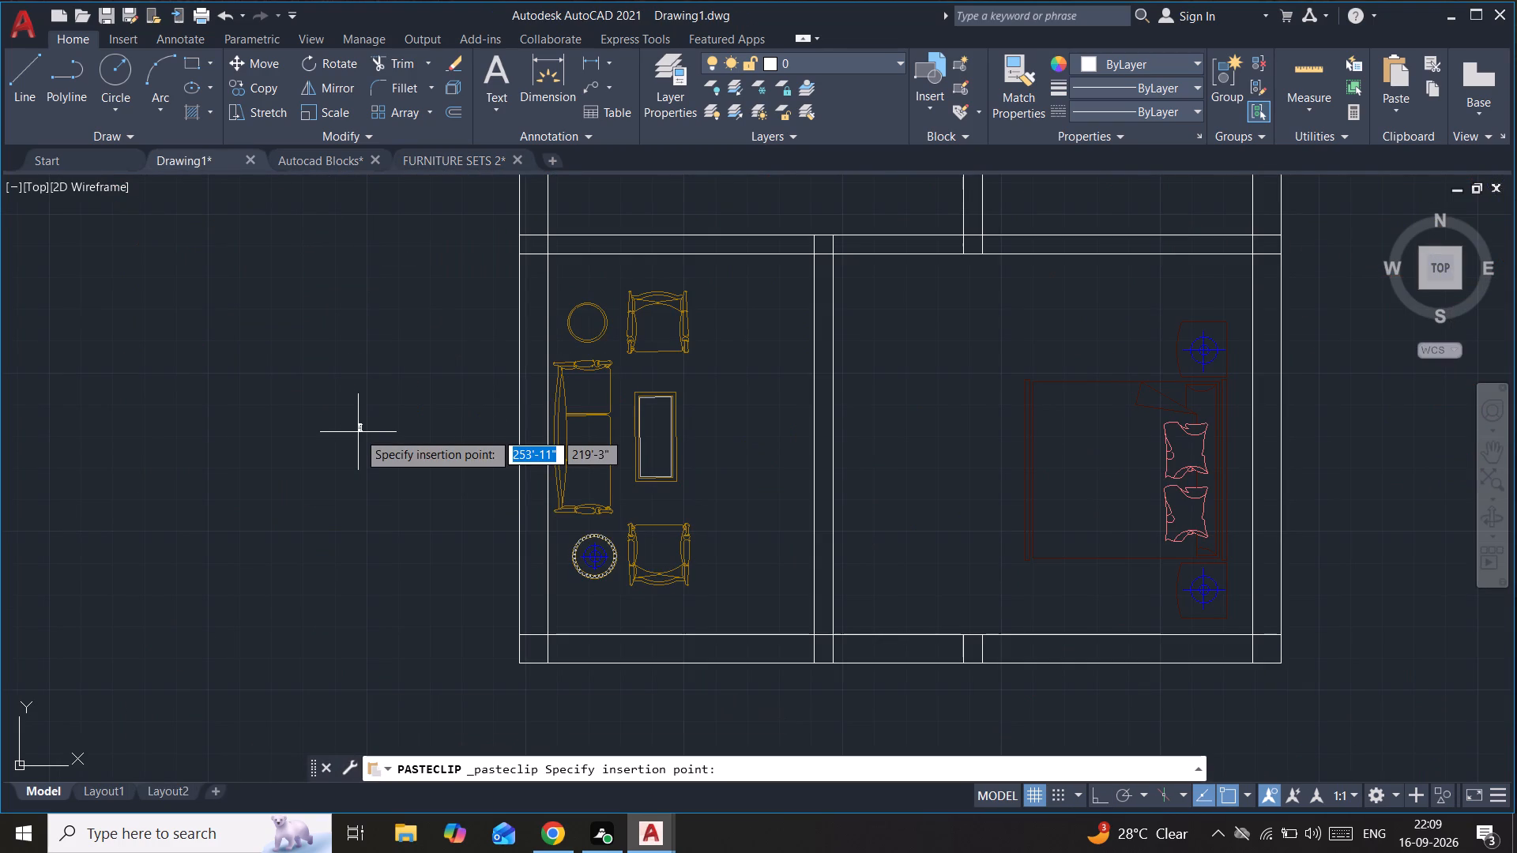
{"action": "left_click", "coordinate": [345, 362]}
Scale up the tiny pasted three-seat sofa from a base point on it by a factor of about 1'-5".
{"action": "left_click", "coordinate": [363, 340]}
{"action": "left_click", "coordinate": [301, 383]}
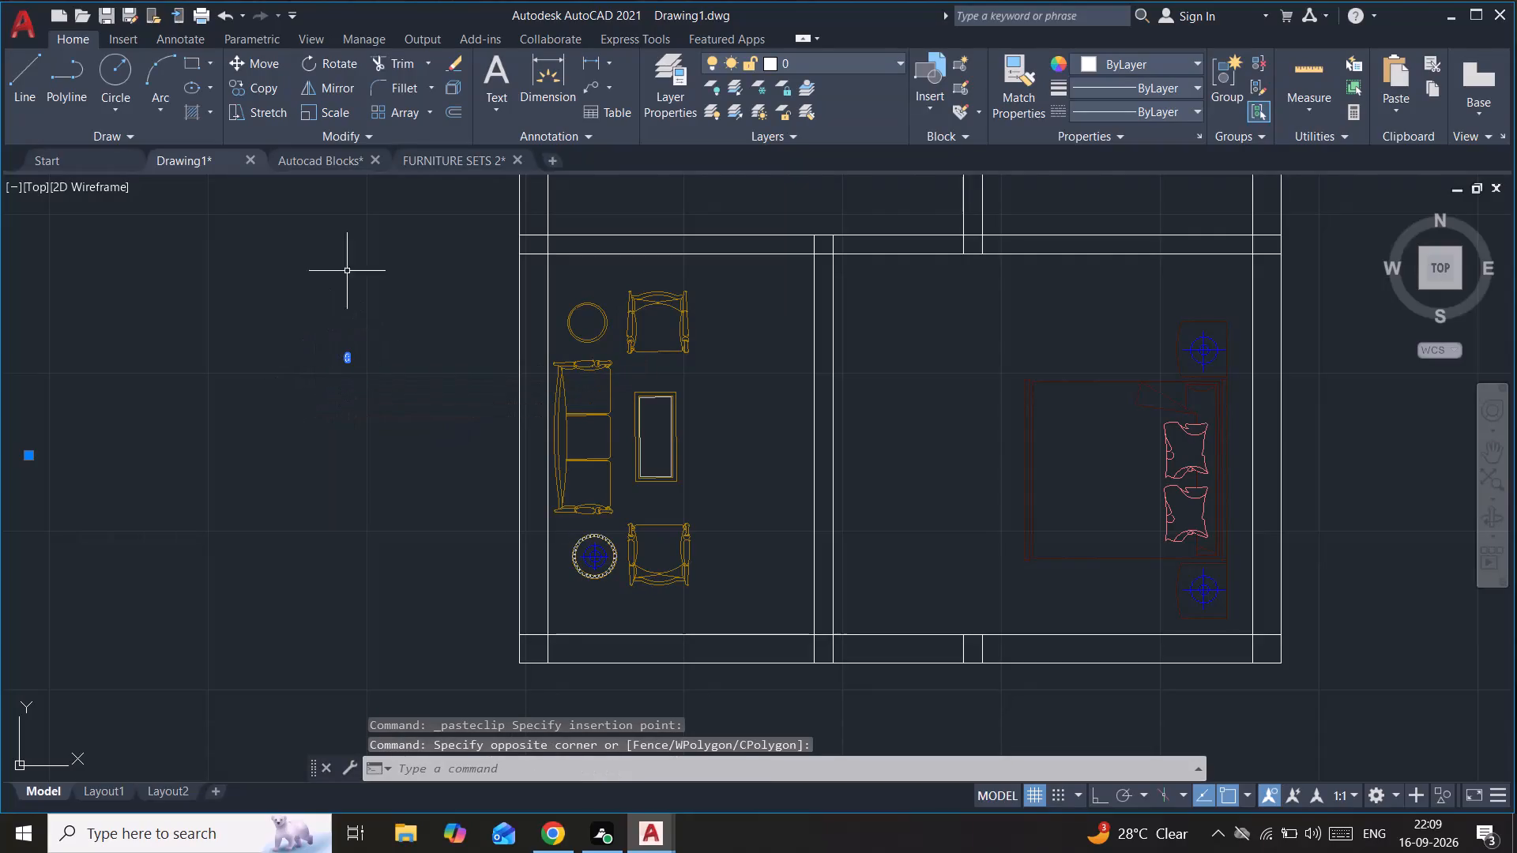
{"action": "left_click", "coordinate": [322, 99]}
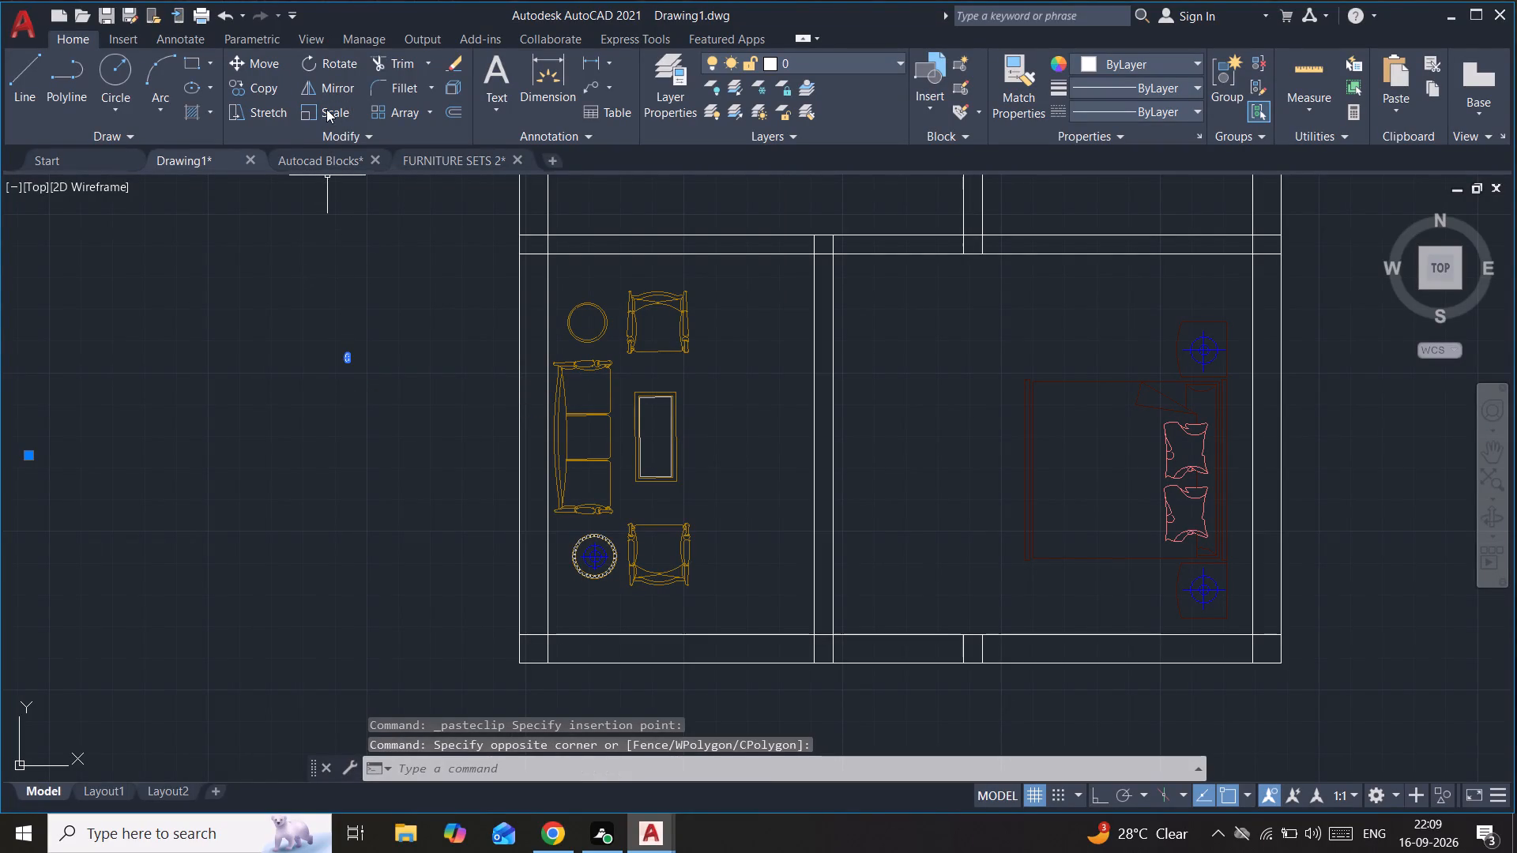
{"action": "left_click", "coordinate": [326, 107]}
{"action": "left_click", "coordinate": [347, 355]}
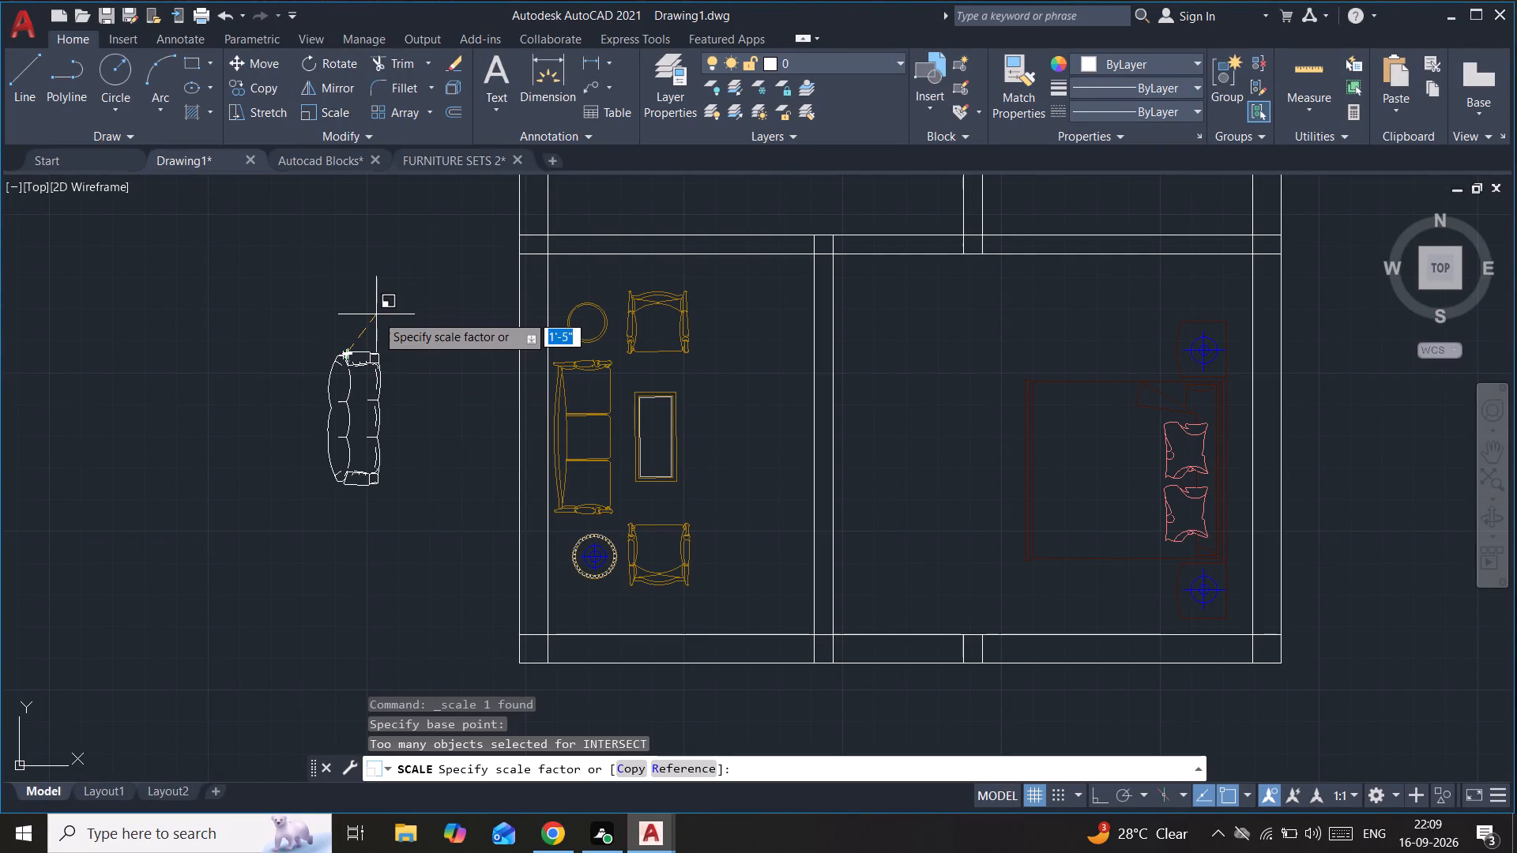
{"action": "left_click", "coordinate": [376, 310]}
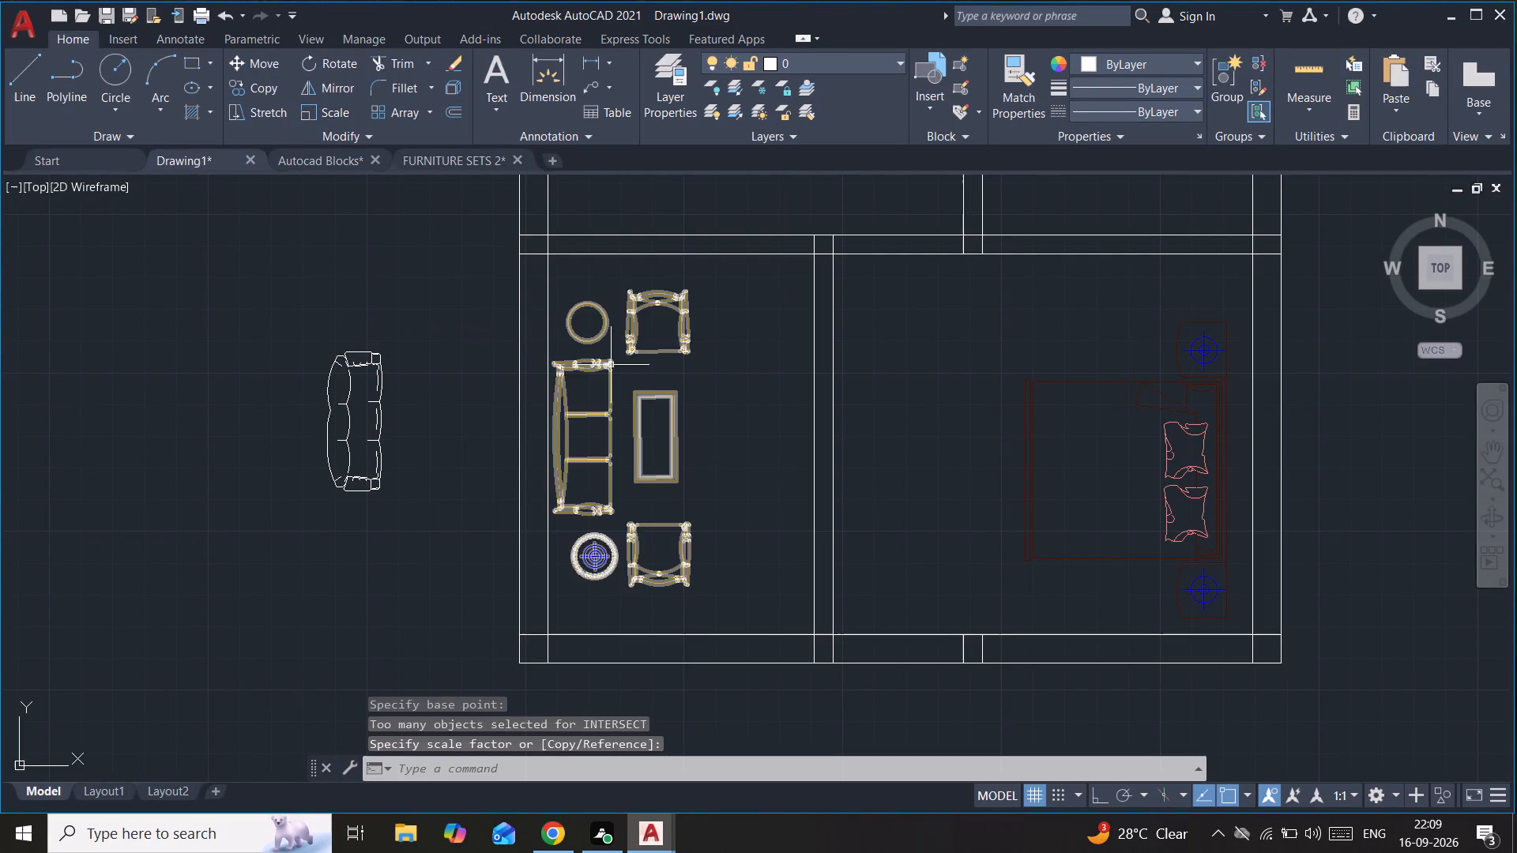
Delete the sofa set with armchairs and tables from the southwest room.
{"action": "left_click", "coordinate": [612, 366]}
{"action": "key", "text": "Delete"}
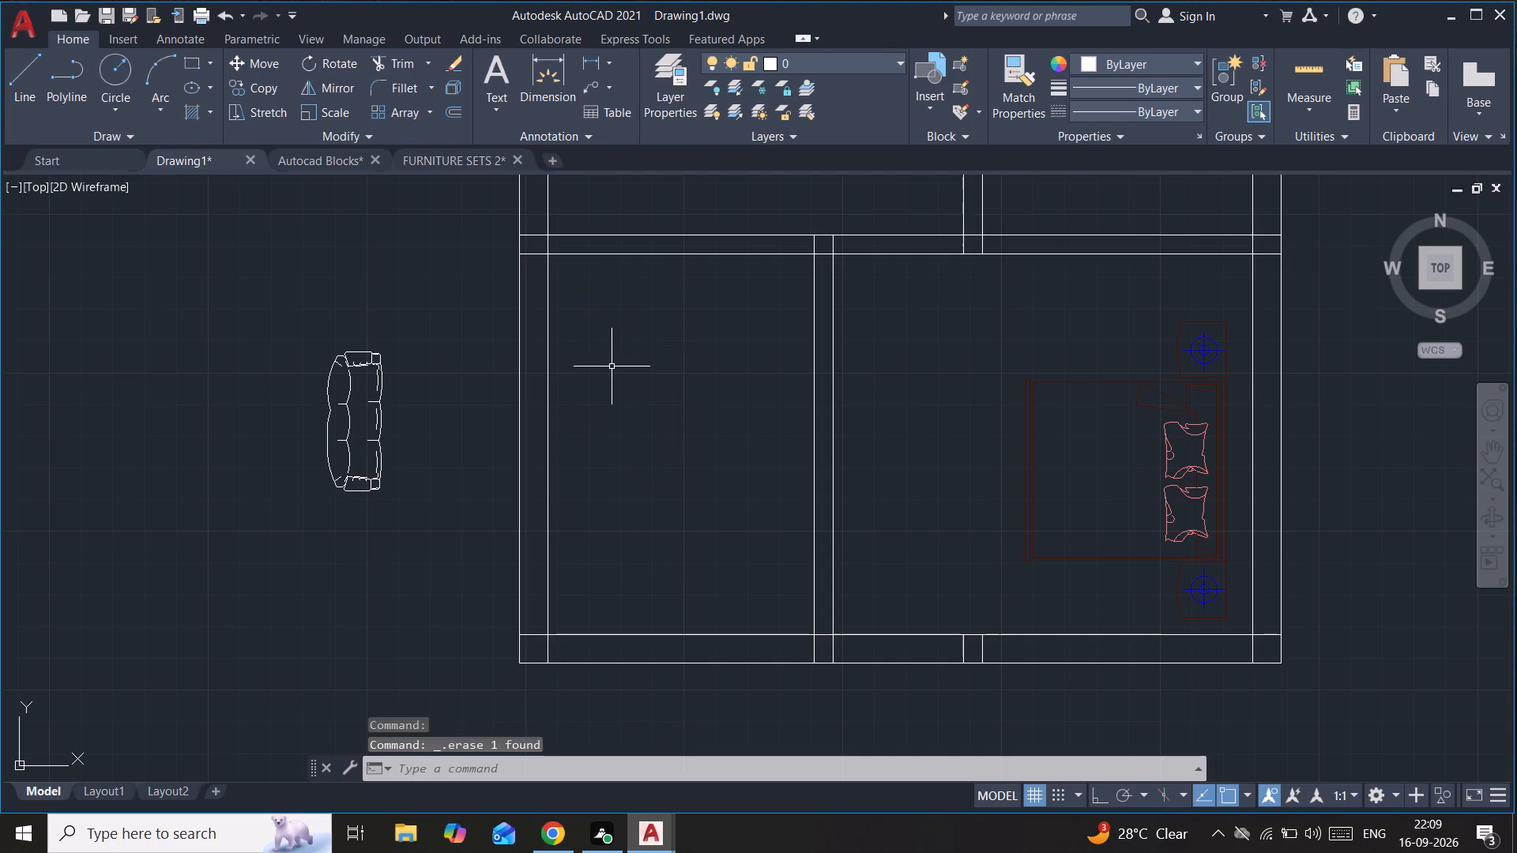
Move the scaled three-seat sofa about 6'-0" east into the southwest room, with its back near the west wall.
{"action": "left_click", "coordinate": [382, 467]}
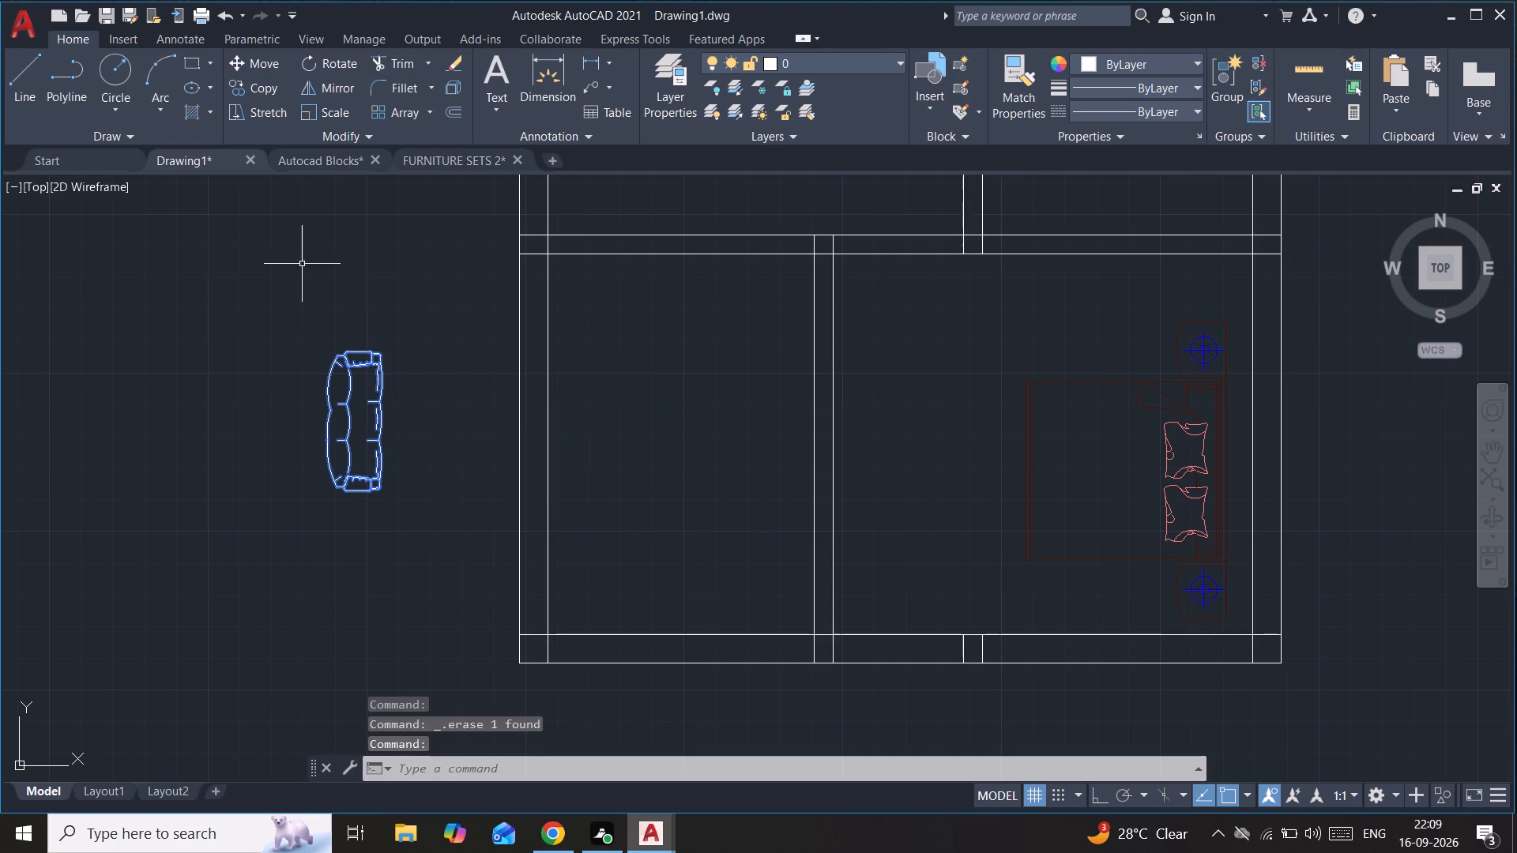
{"action": "left_click", "coordinate": [265, 73]}
{"action": "left_click", "coordinate": [367, 425]}
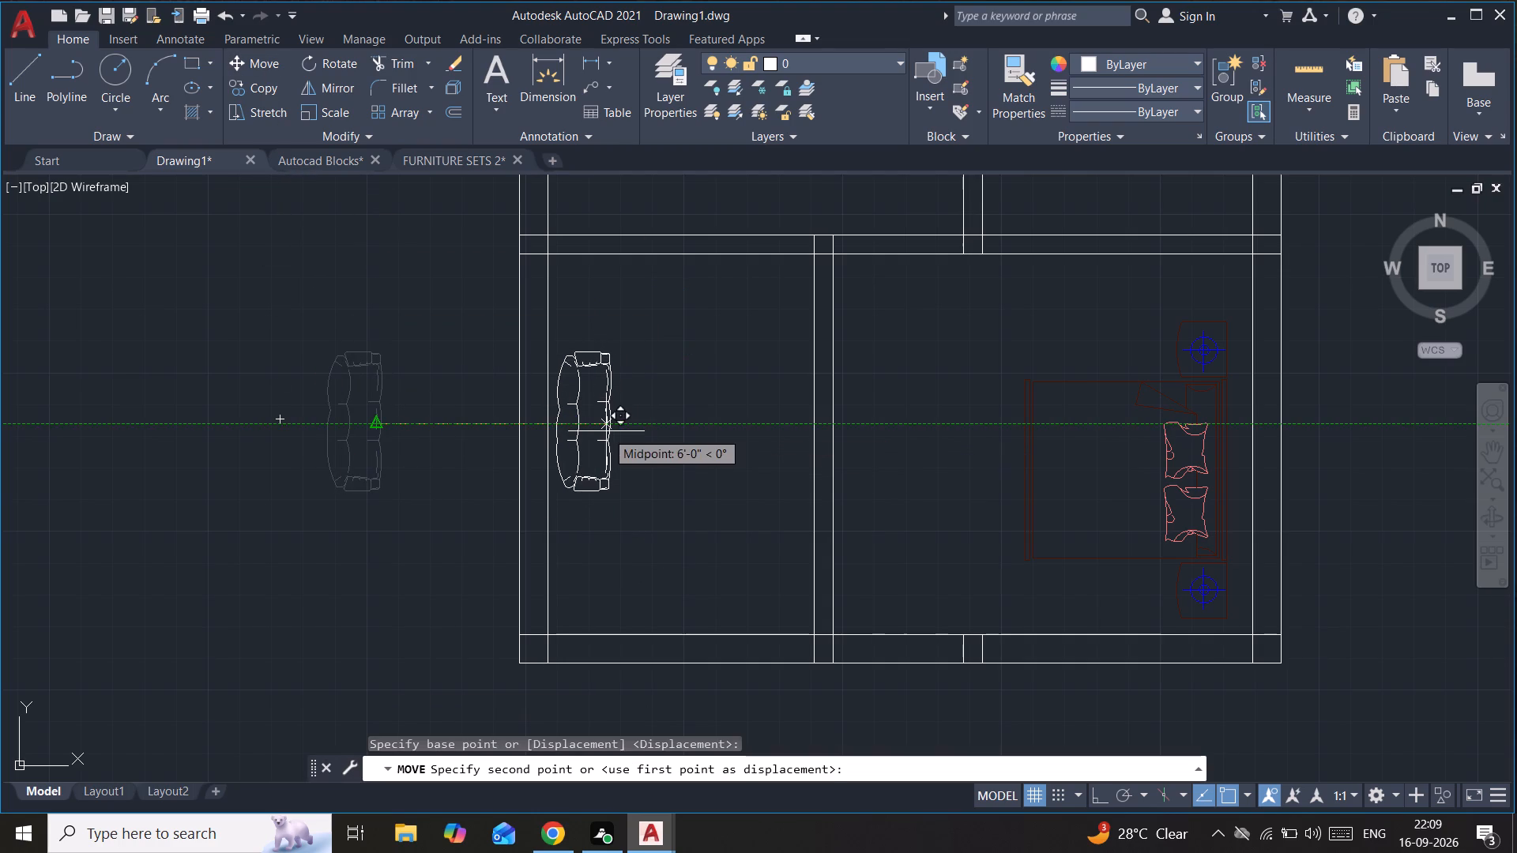
{"action": "left_click", "coordinate": [606, 431]}
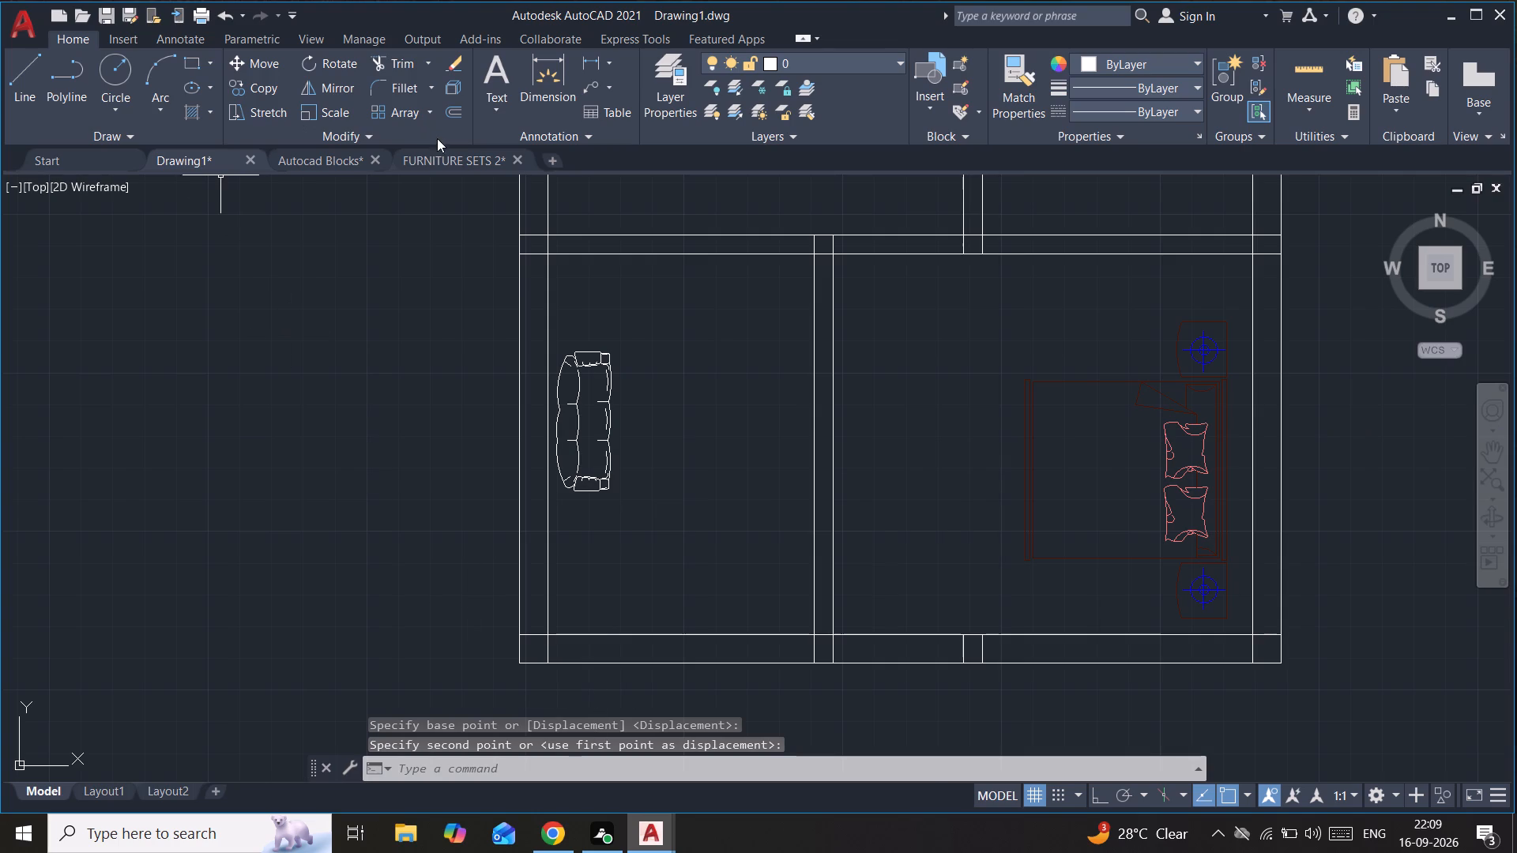
Switch to the FURNITURE SETS 2 drawing.
{"action": "left_click", "coordinate": [439, 151]}
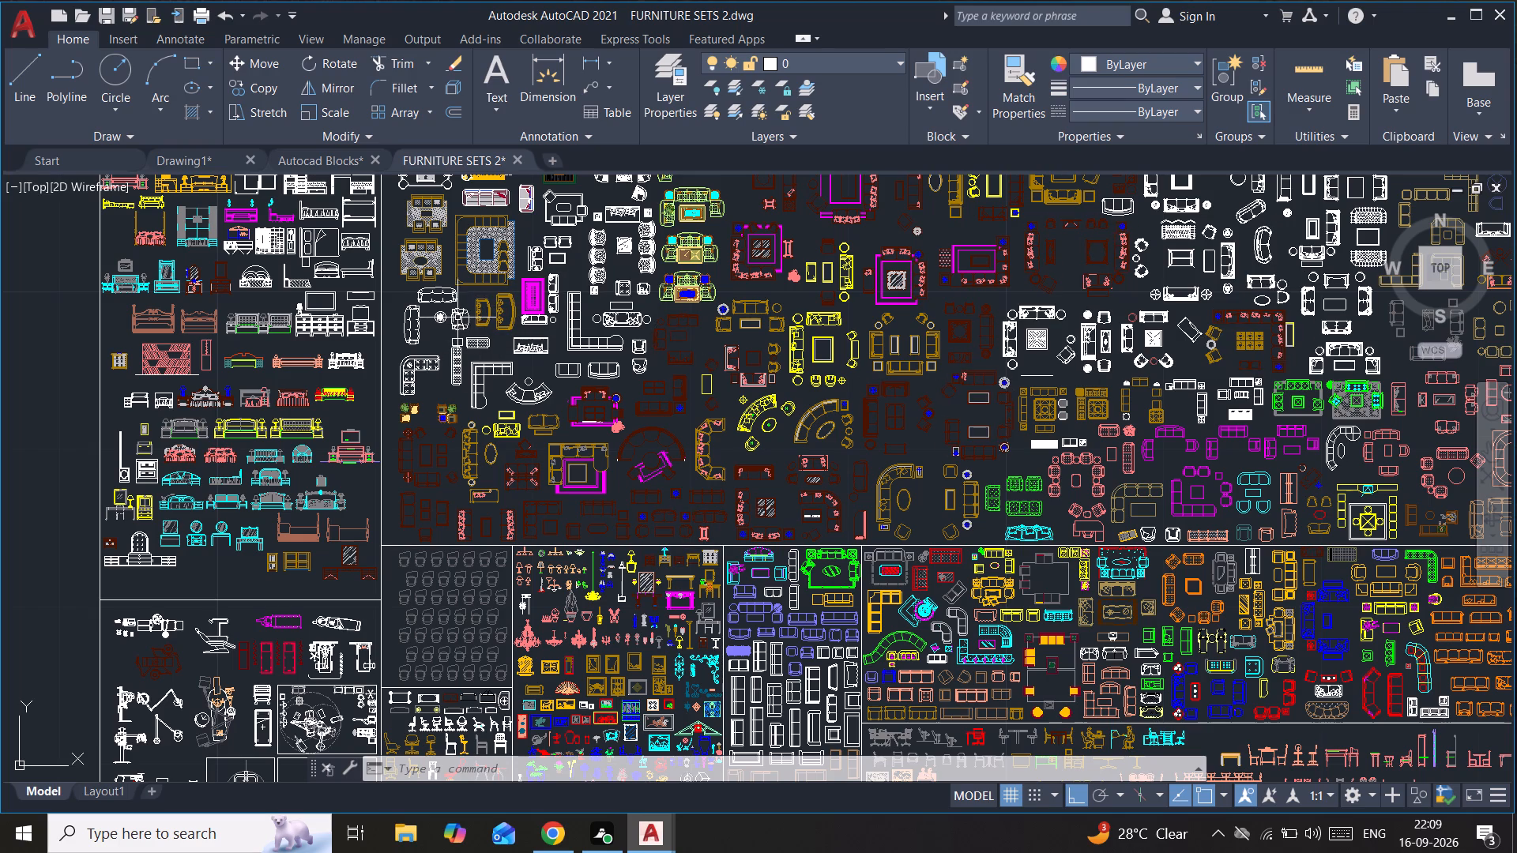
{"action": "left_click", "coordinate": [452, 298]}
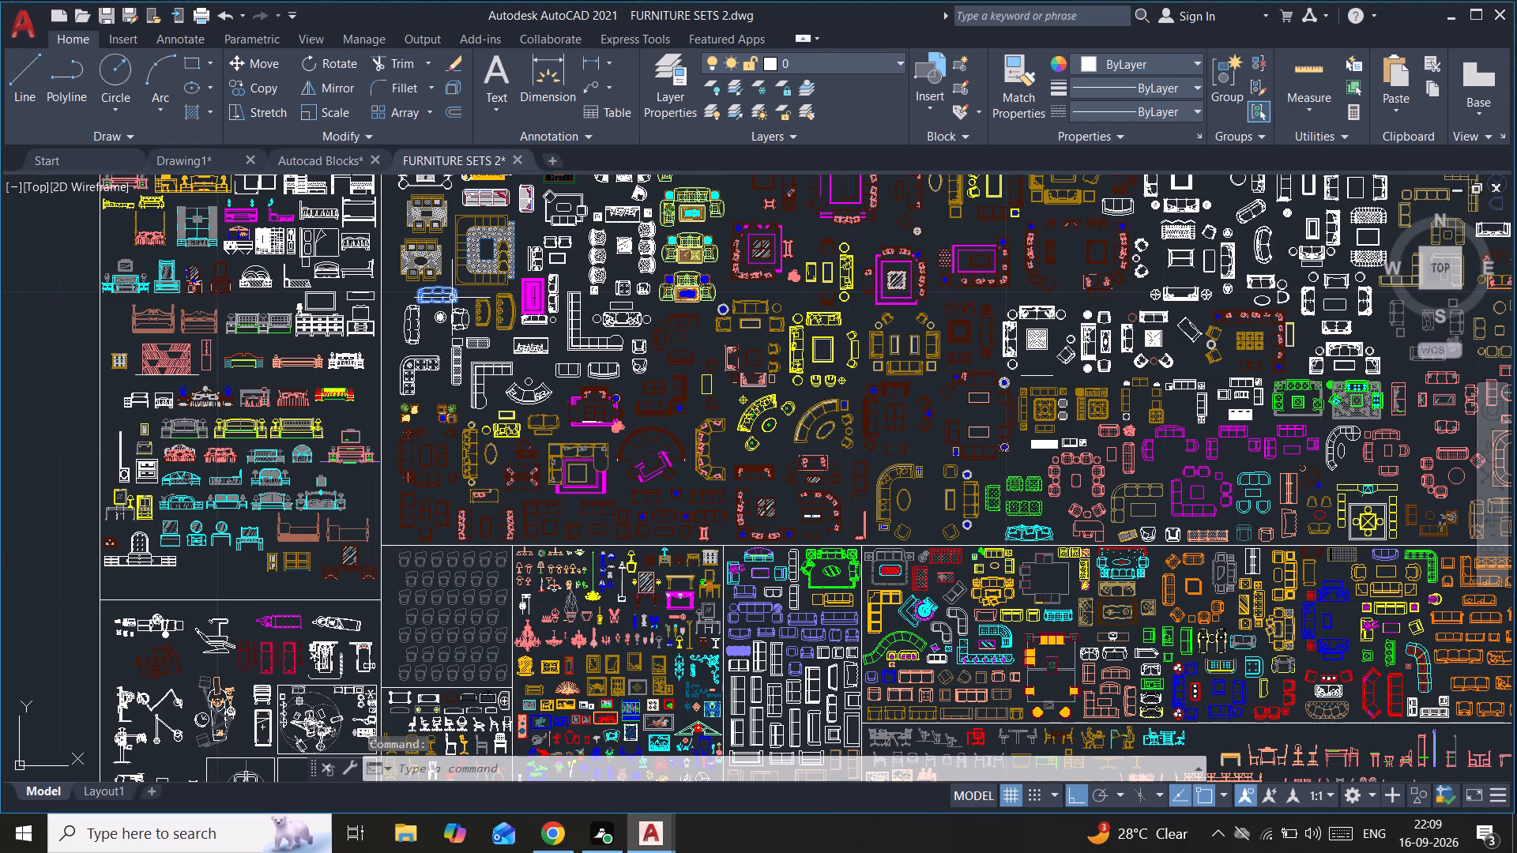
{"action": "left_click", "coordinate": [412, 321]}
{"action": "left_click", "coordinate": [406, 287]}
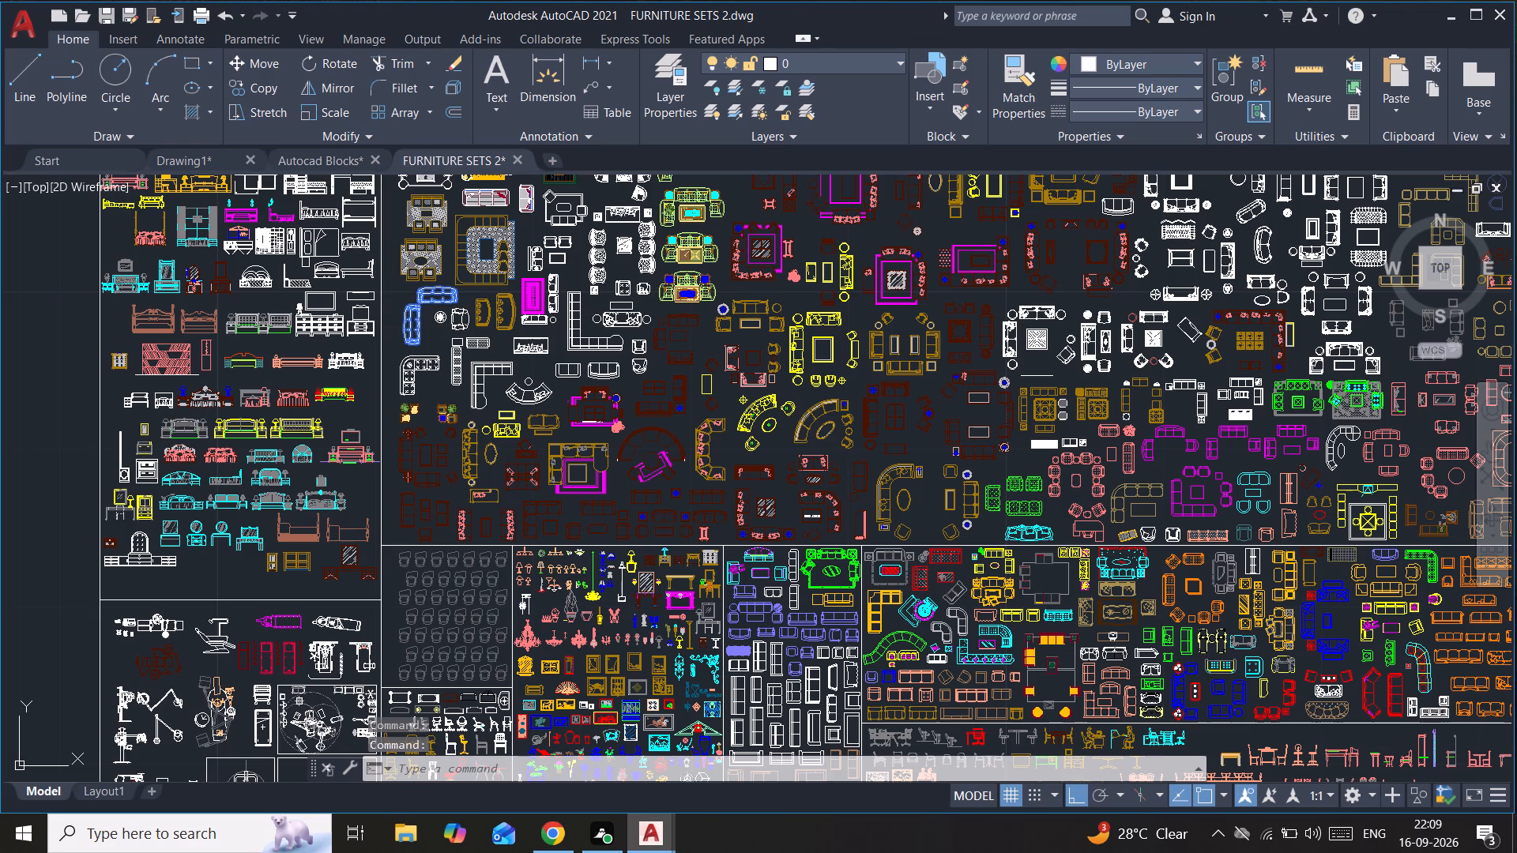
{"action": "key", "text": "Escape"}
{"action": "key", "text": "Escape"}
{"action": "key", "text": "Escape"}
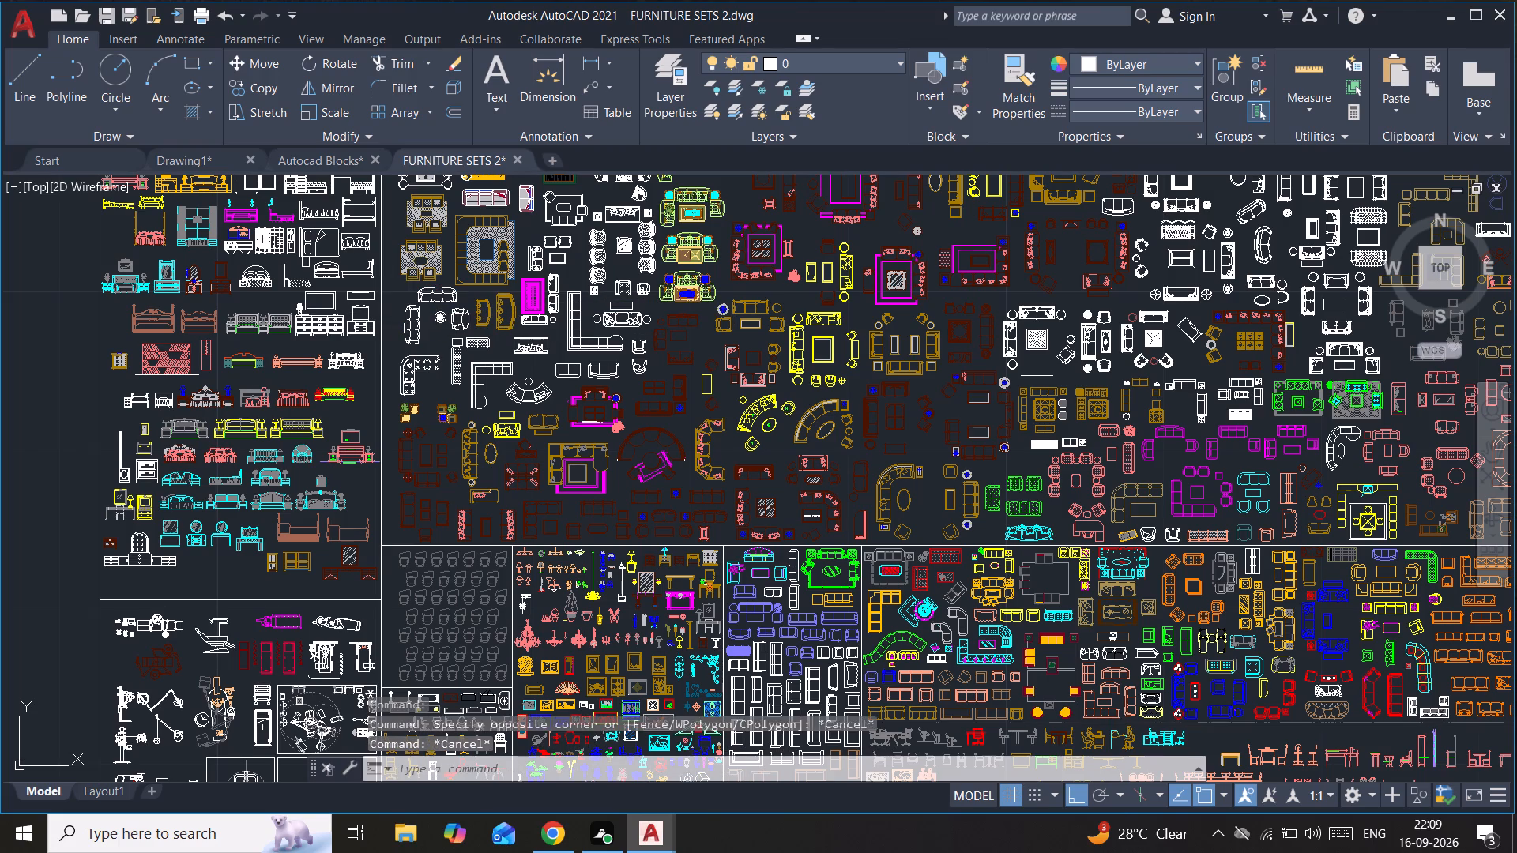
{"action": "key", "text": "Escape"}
Copy the same white vertical three-seat sofa again and paste it west of the plan in Drawing1.
{"action": "left_click", "coordinate": [412, 328]}
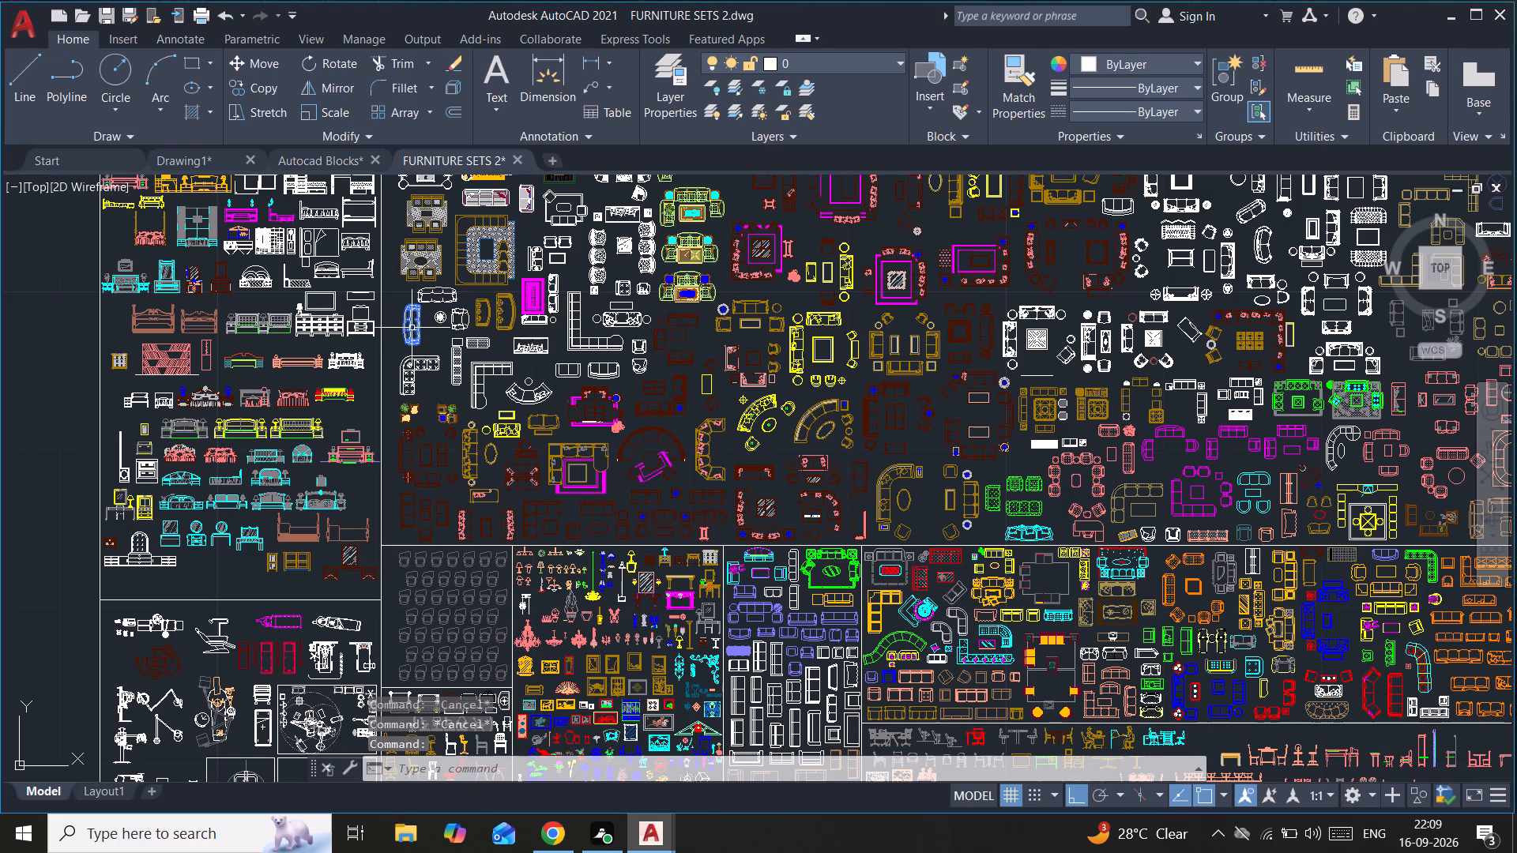
{"action": "key", "text": "ctrl+c"}
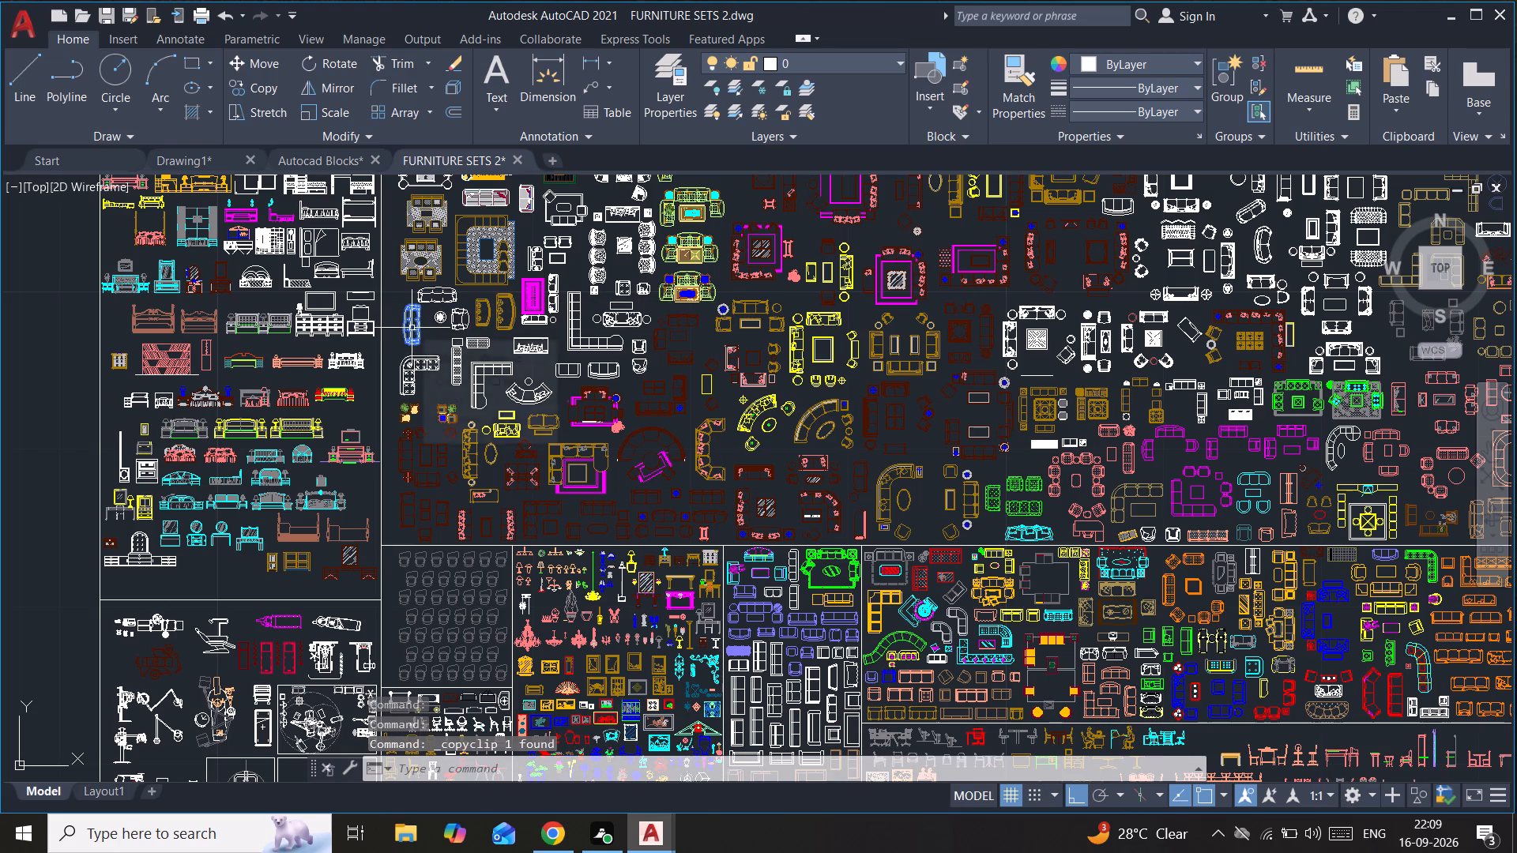
{"action": "left_click", "coordinate": [193, 156]}
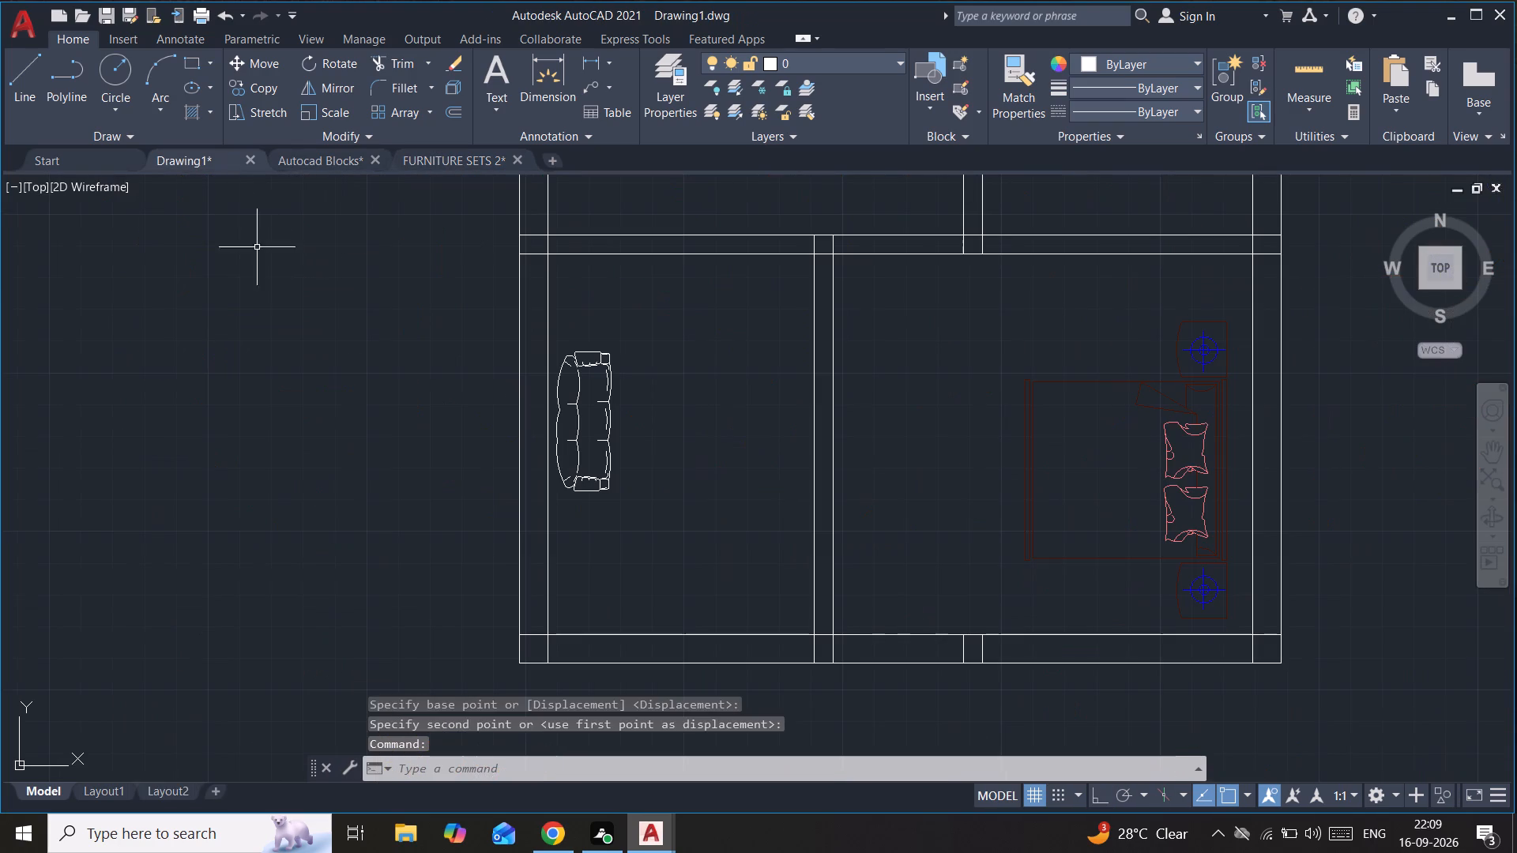
{"action": "key", "text": "ctrl+v"}
{"action": "left_click", "coordinate": [328, 317]}
Scale up the second tiny pasted three-seat sofa from a base point beside it by a factor of about 1'-4".
{"action": "left_click_drag", "start_coordinate": [359, 296], "coordinate": [343, 301]}
{"action": "left_click", "coordinate": [288, 334]}
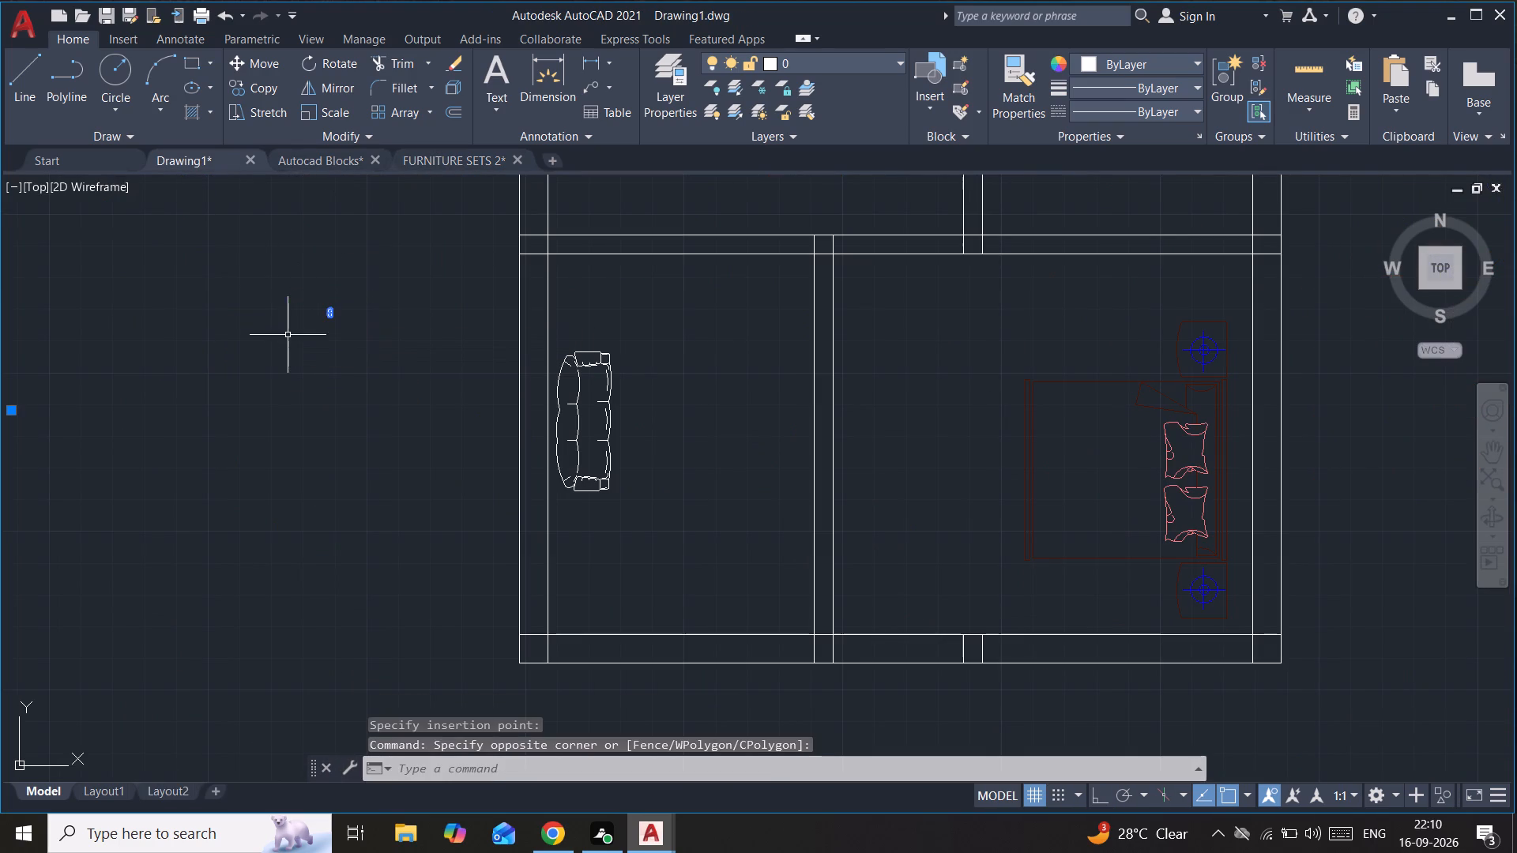
{"action": "left_click", "coordinate": [318, 103]}
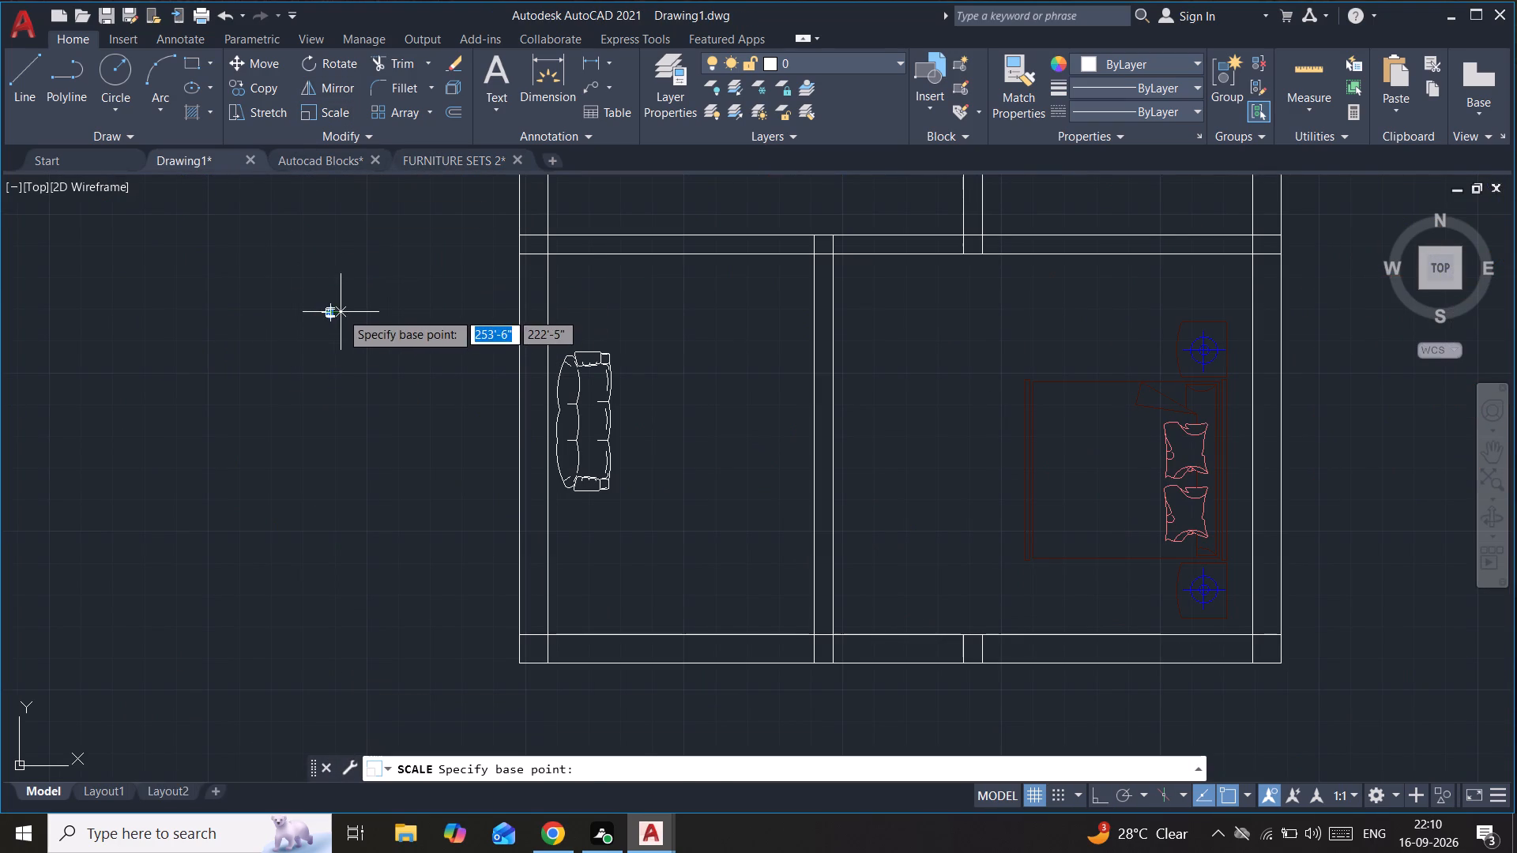
{"action": "left_click", "coordinate": [341, 312]}
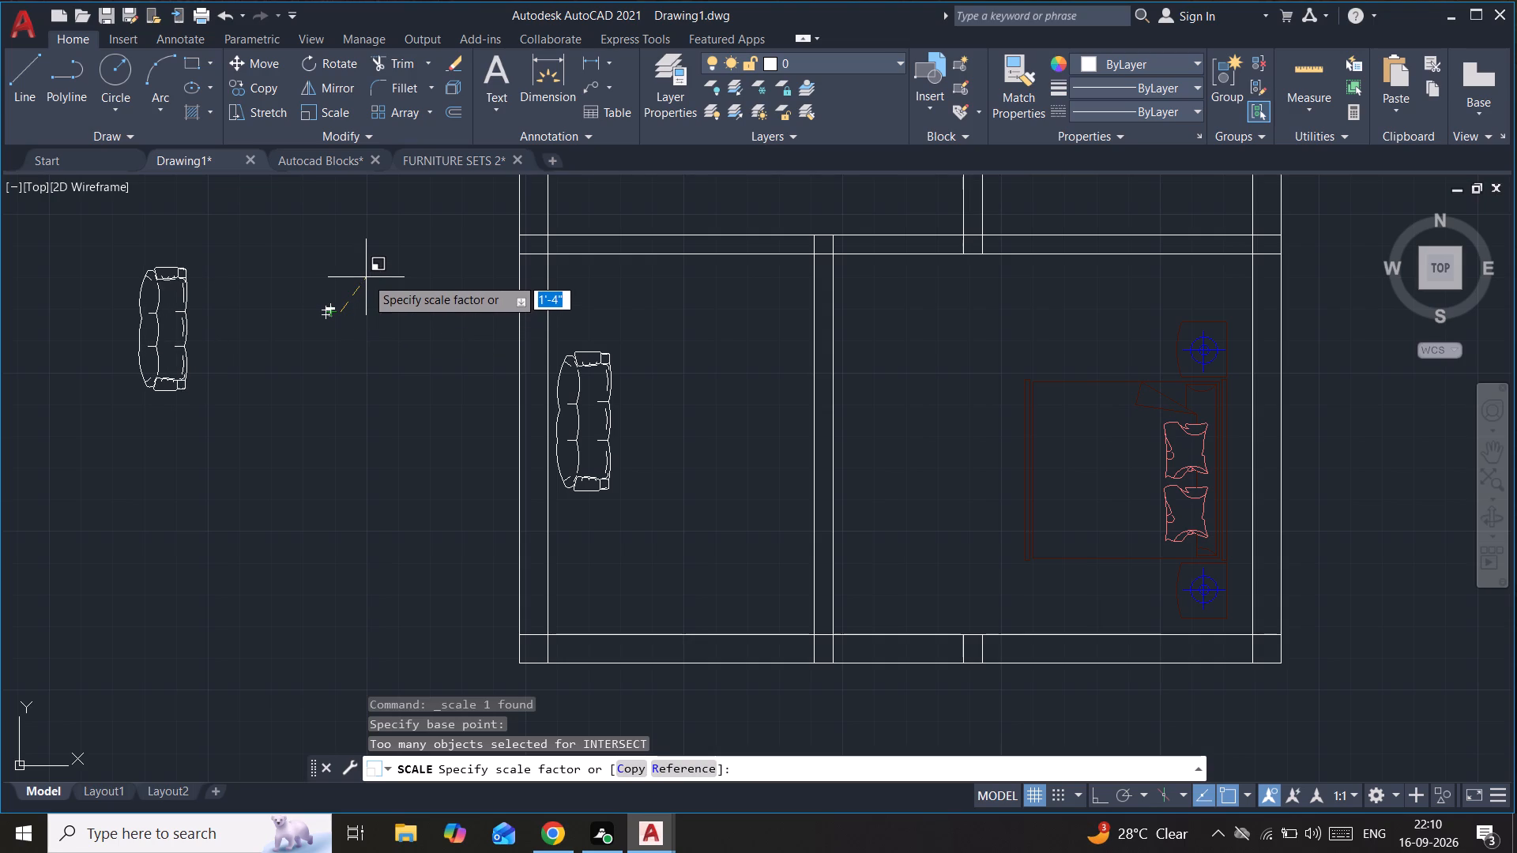
{"action": "left_click", "coordinate": [370, 273]}
Move the first scaled three-seat sofa south along the west wall of the southwest room, towards its south wall.
{"action": "middle_click_drag", "start_coordinate": [138, 349], "coordinate": [277, 349]}
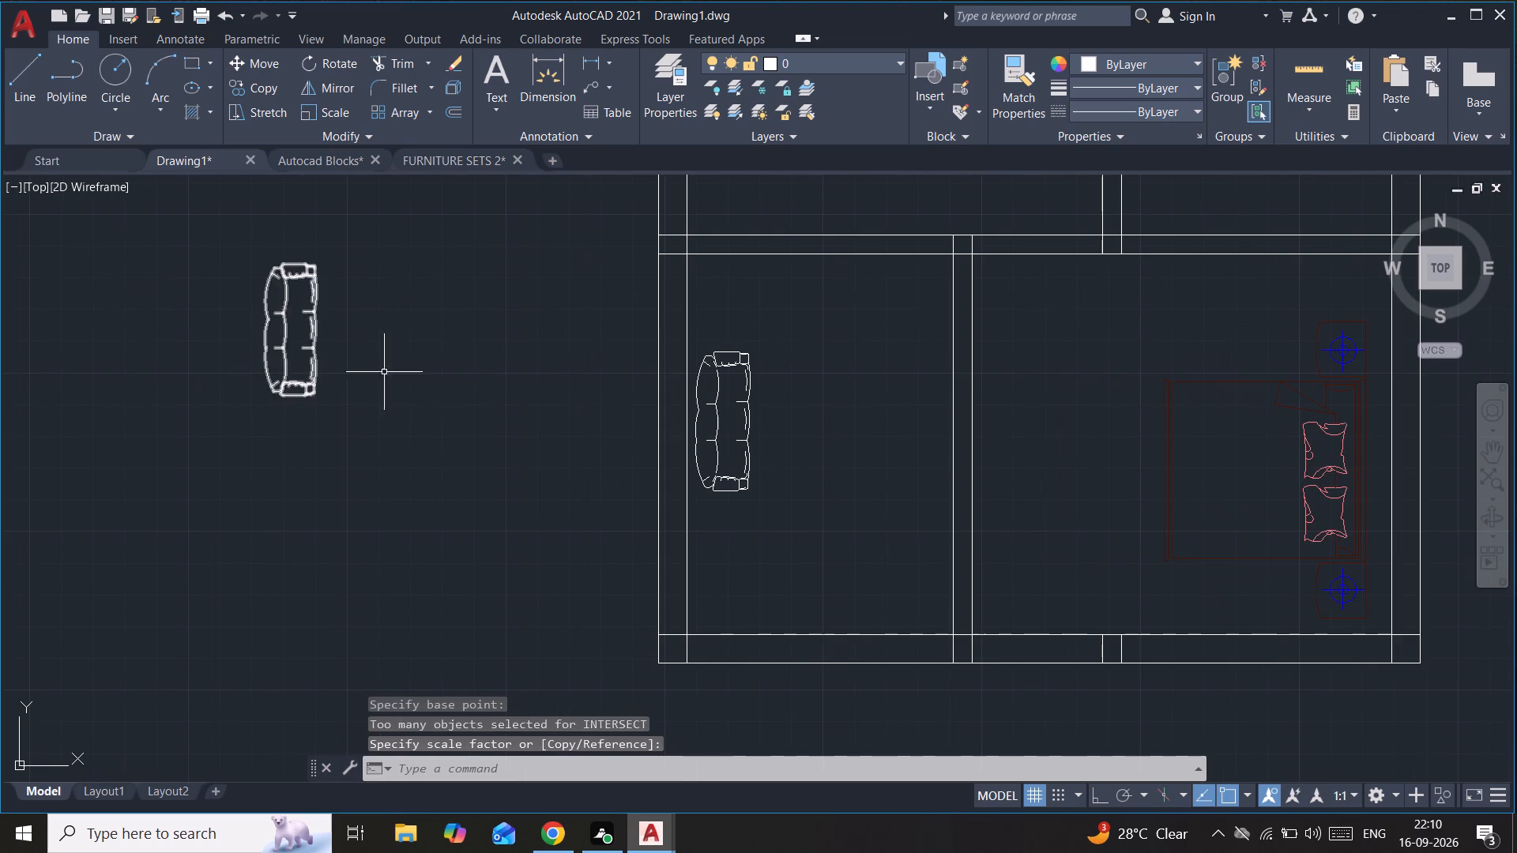
{"action": "left_click", "coordinate": [737, 386]}
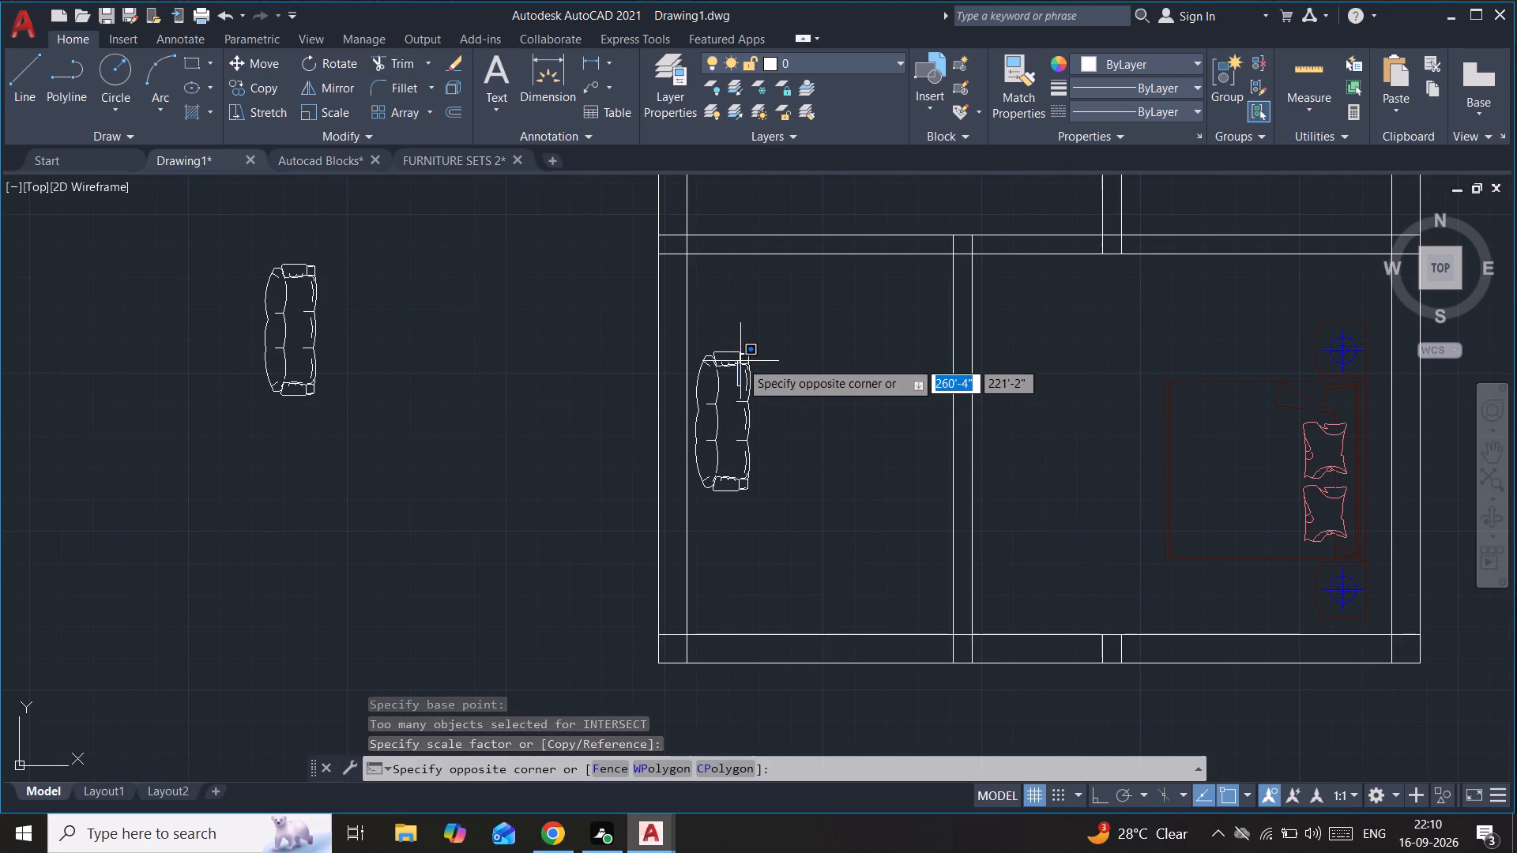
{"action": "left_click", "coordinate": [725, 358]}
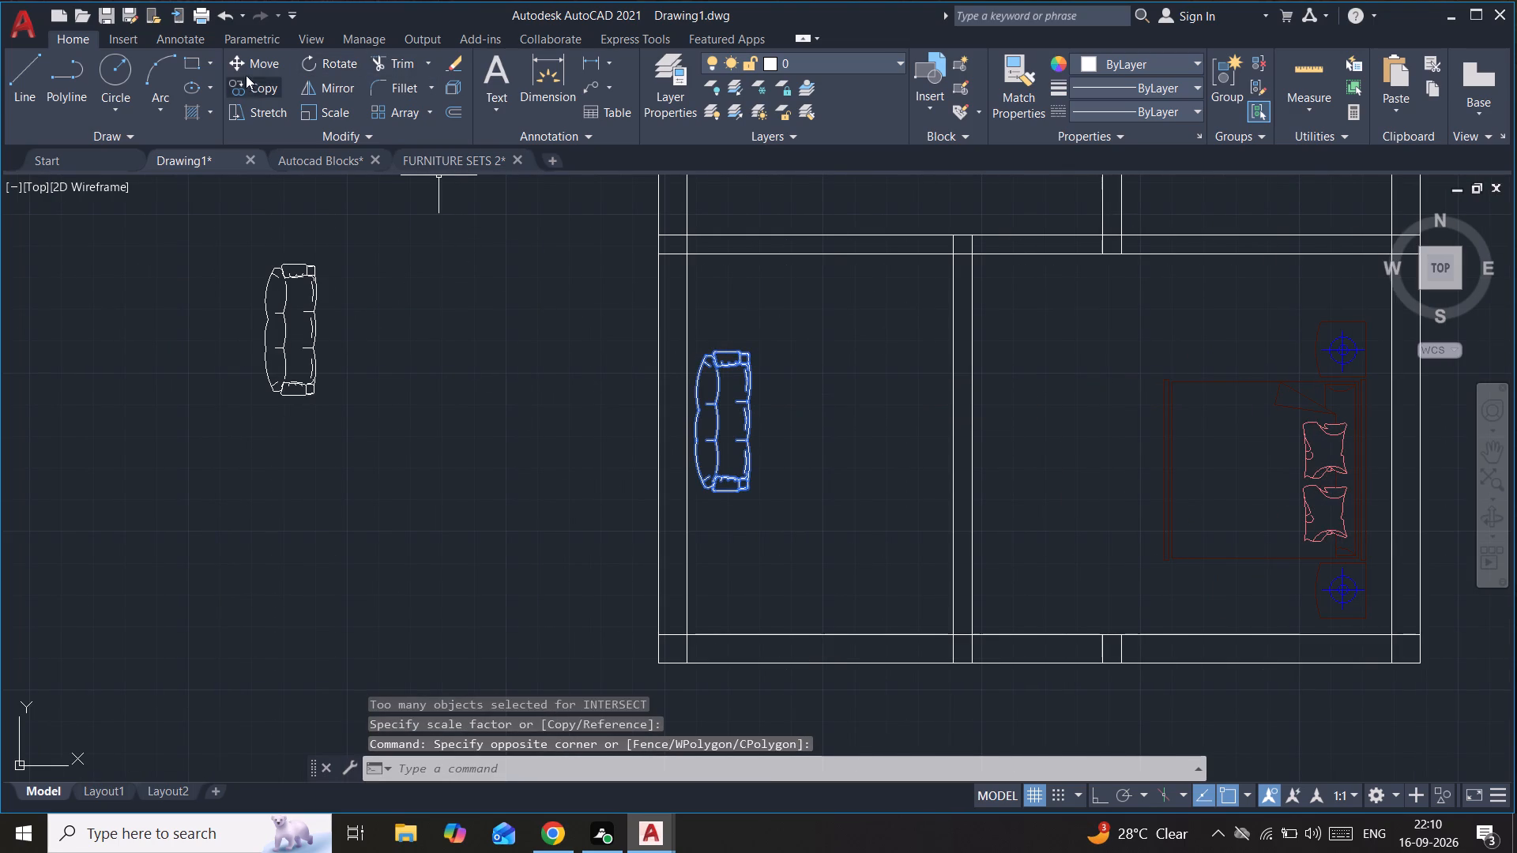
{"action": "left_click", "coordinate": [246, 66]}
{"action": "left_click", "coordinate": [713, 430]}
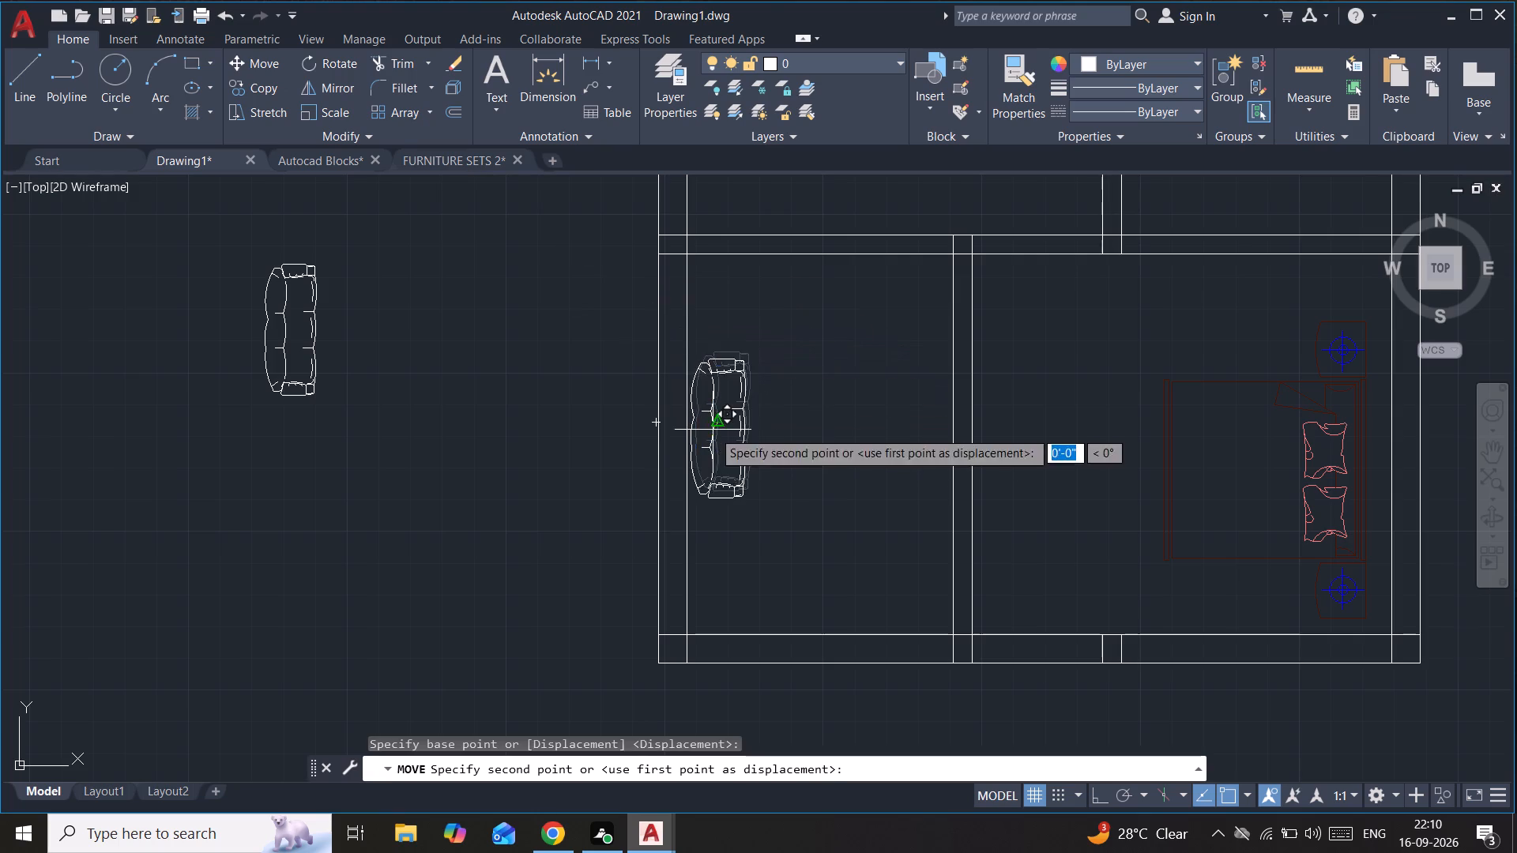
{"action": "left_click", "coordinate": [725, 531]}
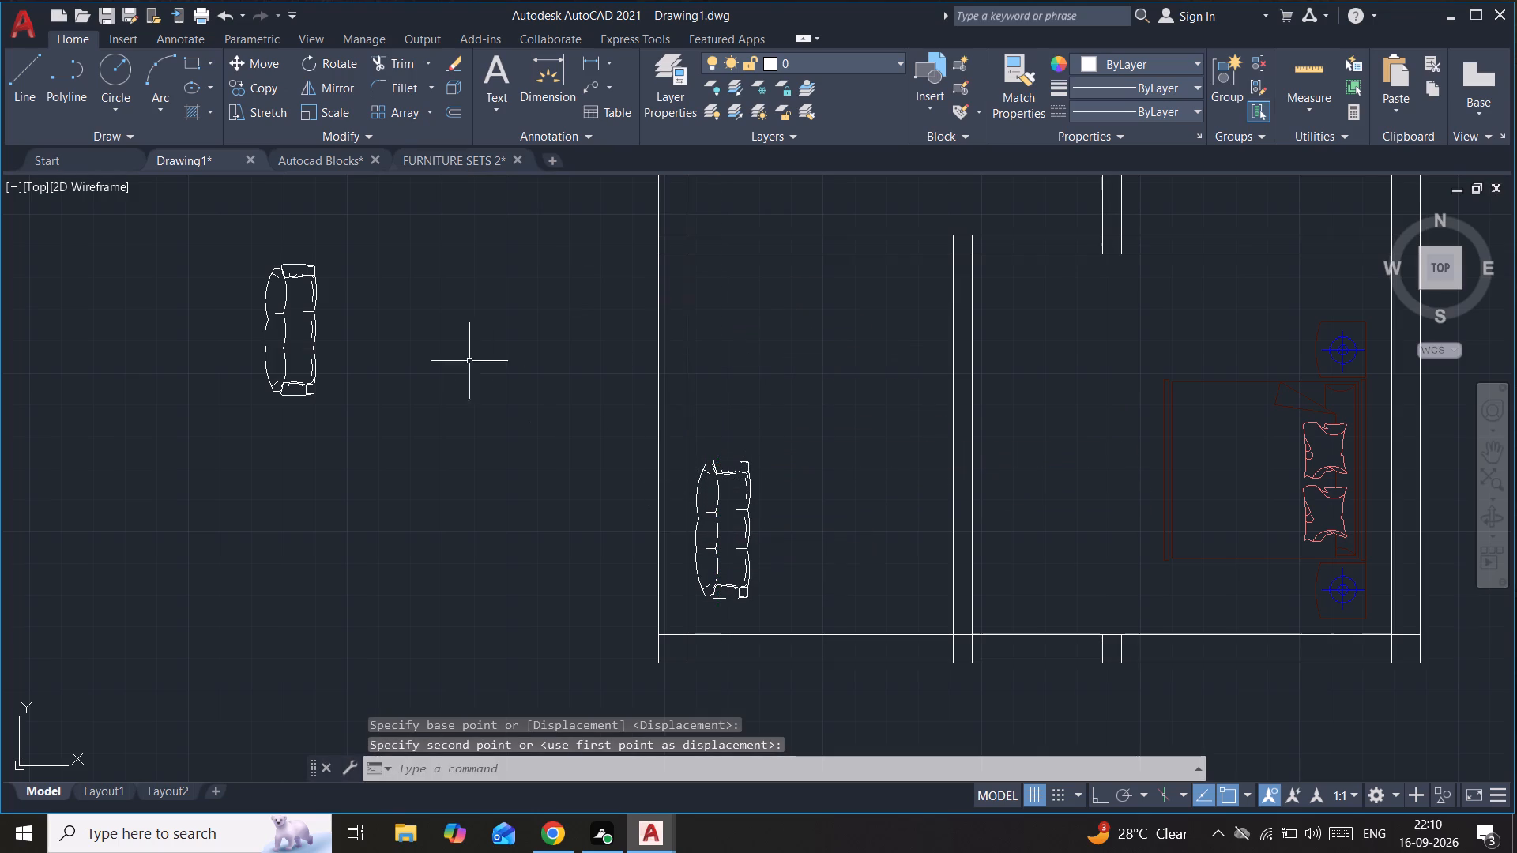
Move the second scaled three-seat sofa about 11'-6" east into the southwest room, north of the first sofa along the west wall.
{"action": "left_click", "coordinate": [314, 350]}
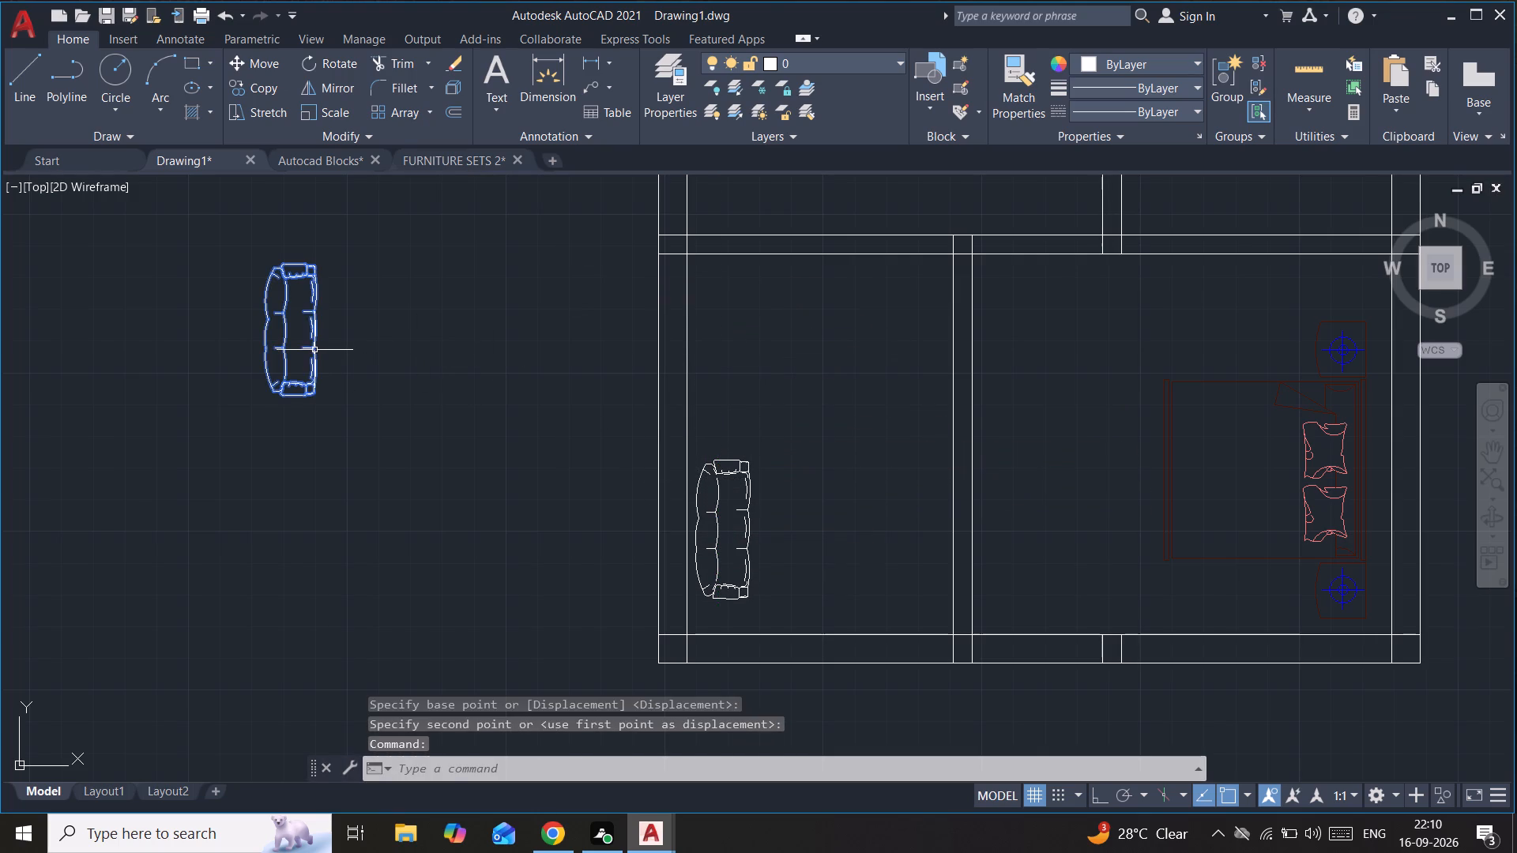
{"action": "left_click", "coordinate": [249, 57]}
{"action": "left_click", "coordinate": [282, 335]}
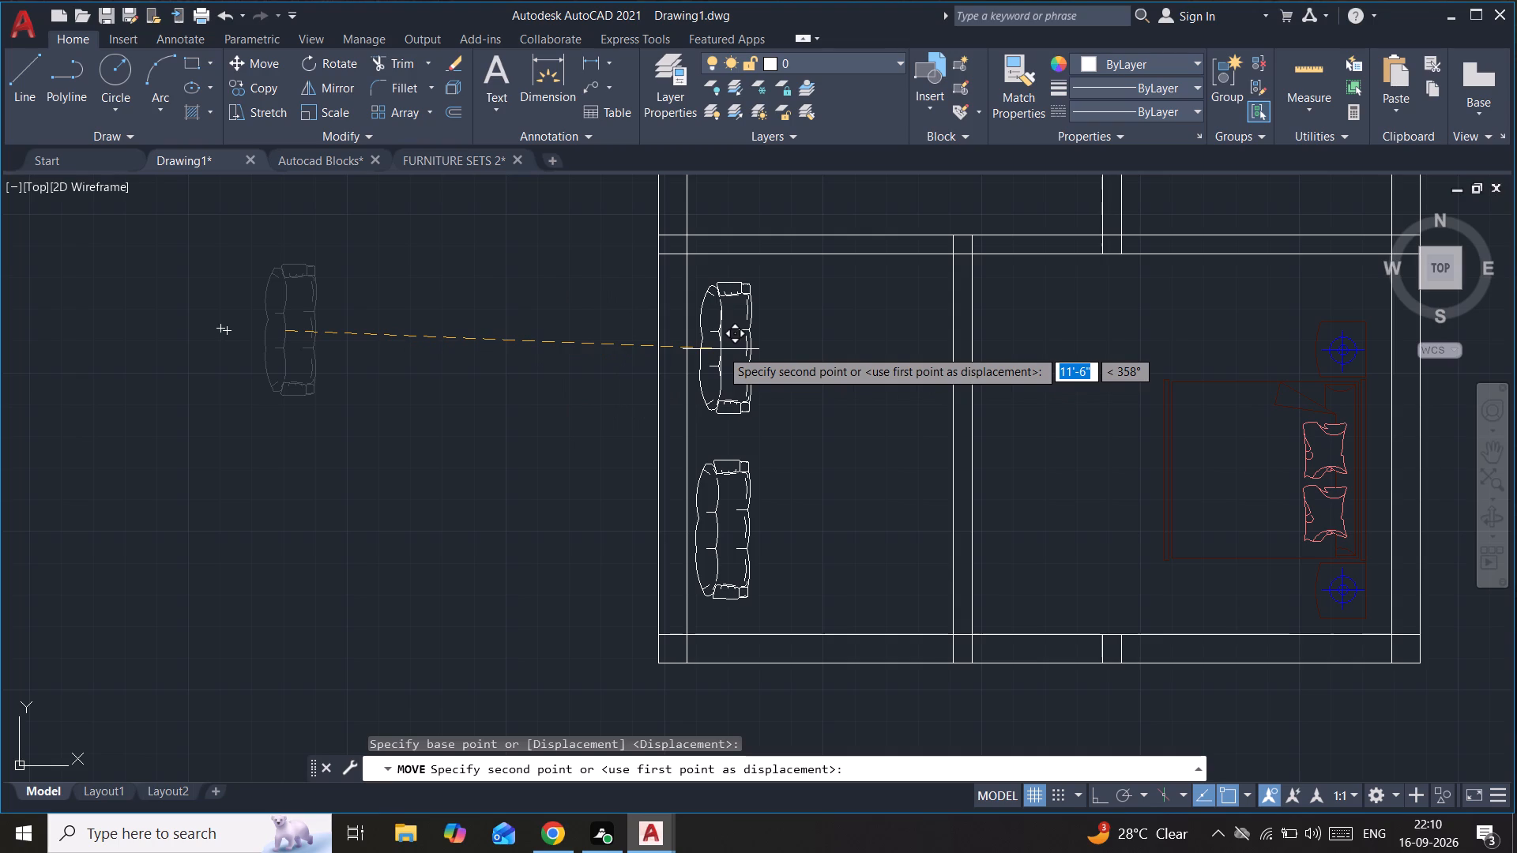
{"action": "left_click", "coordinate": [719, 355]}
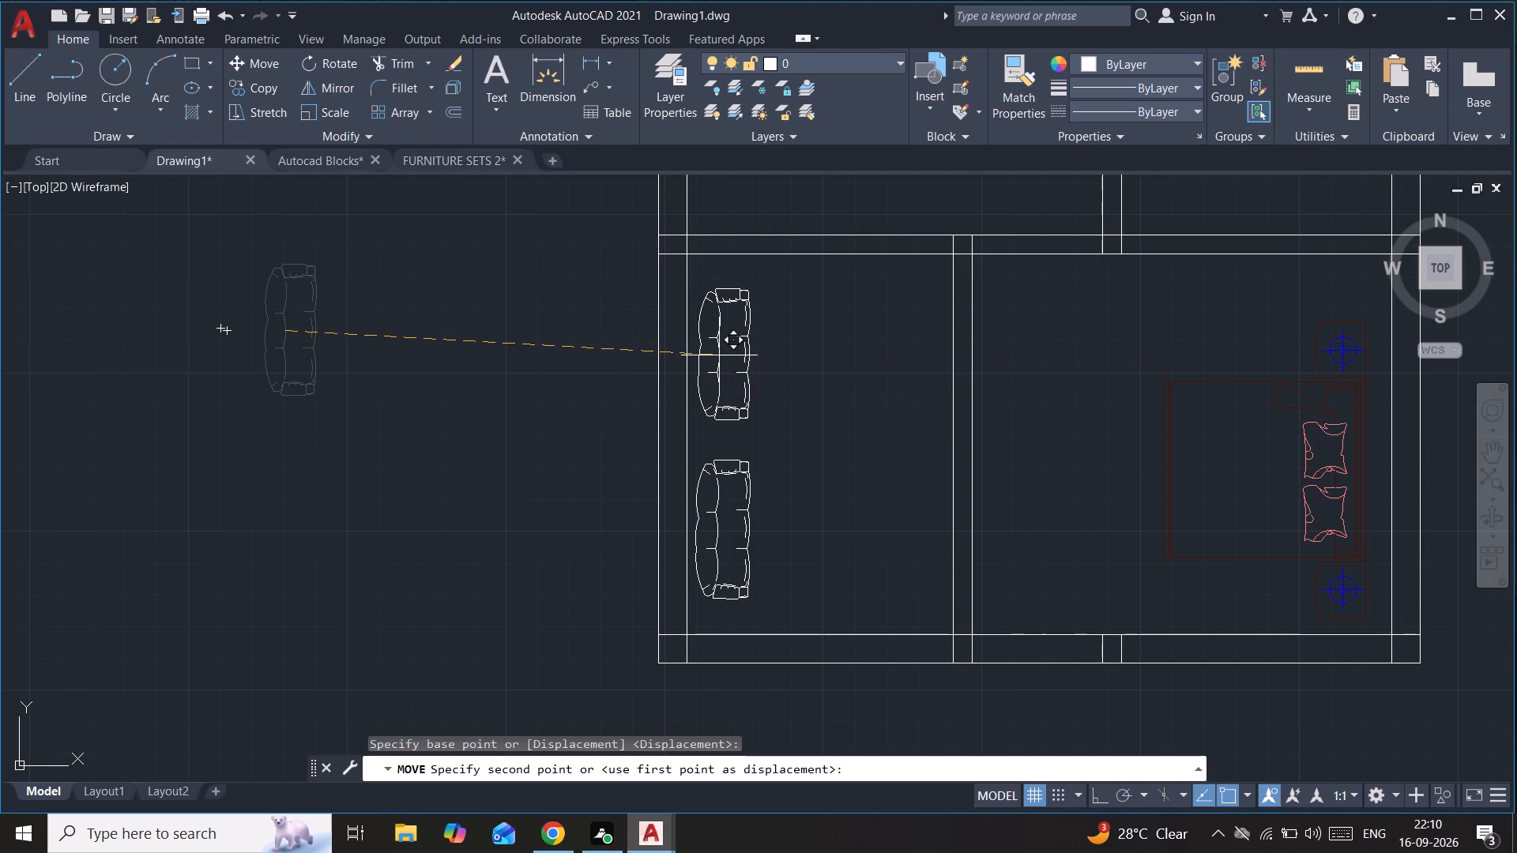
Scale up the northern three-seat sofa slightly from its northwest corner so its south end comes close to the southern sofa.
{"action": "scroll", "coordinate": [750, 390], "scroll_direction": "down", "scroll_amount": 2}
{"action": "middle_click_drag", "start_coordinate": [748, 390], "coordinate": [593, 426]}
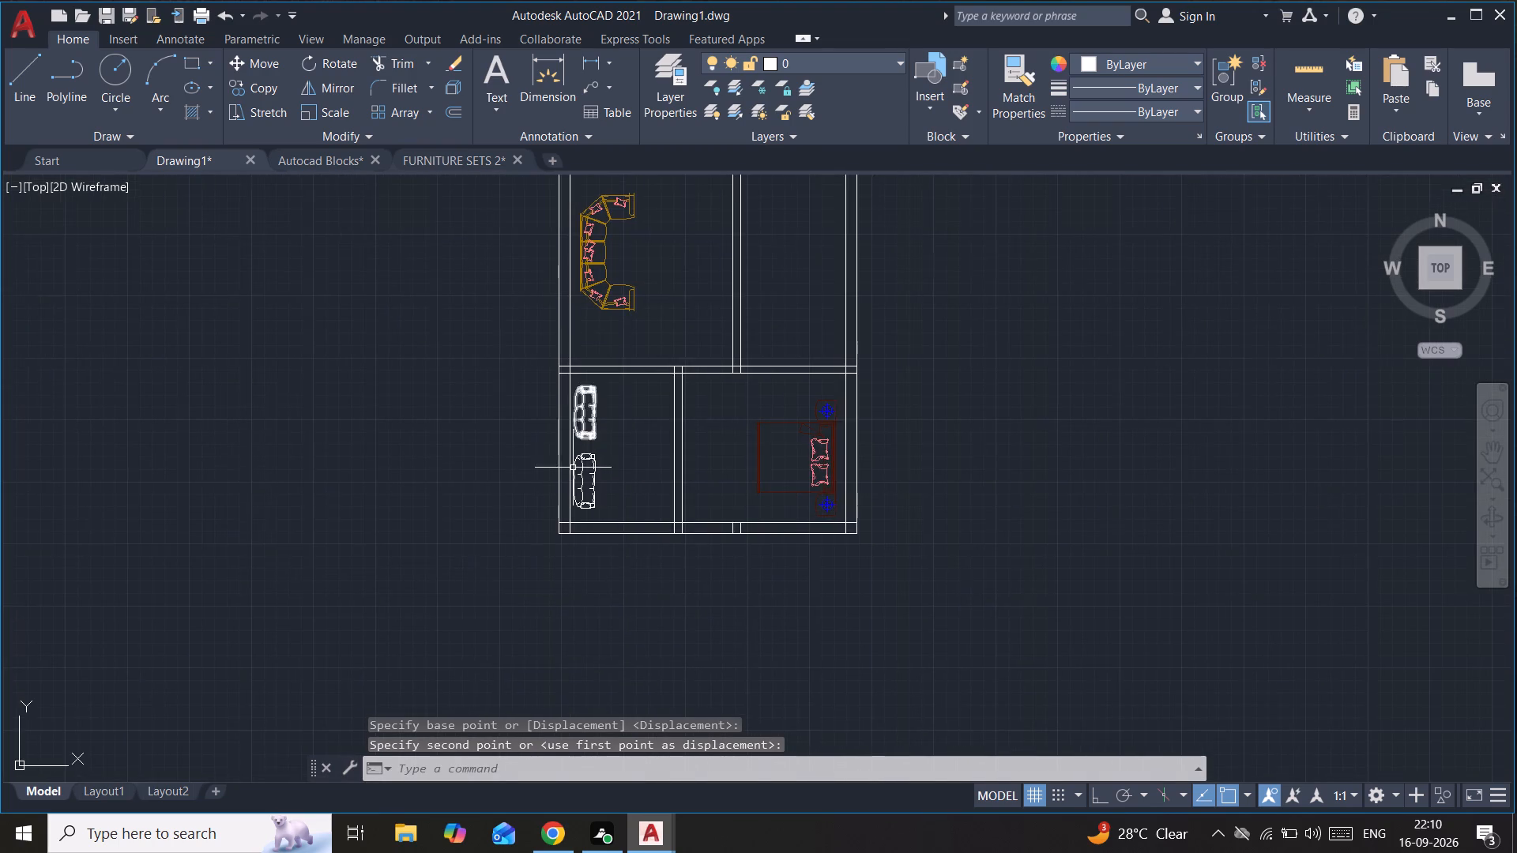
{"action": "scroll", "coordinate": [570, 473], "scroll_direction": "up", "scroll_amount": 2}
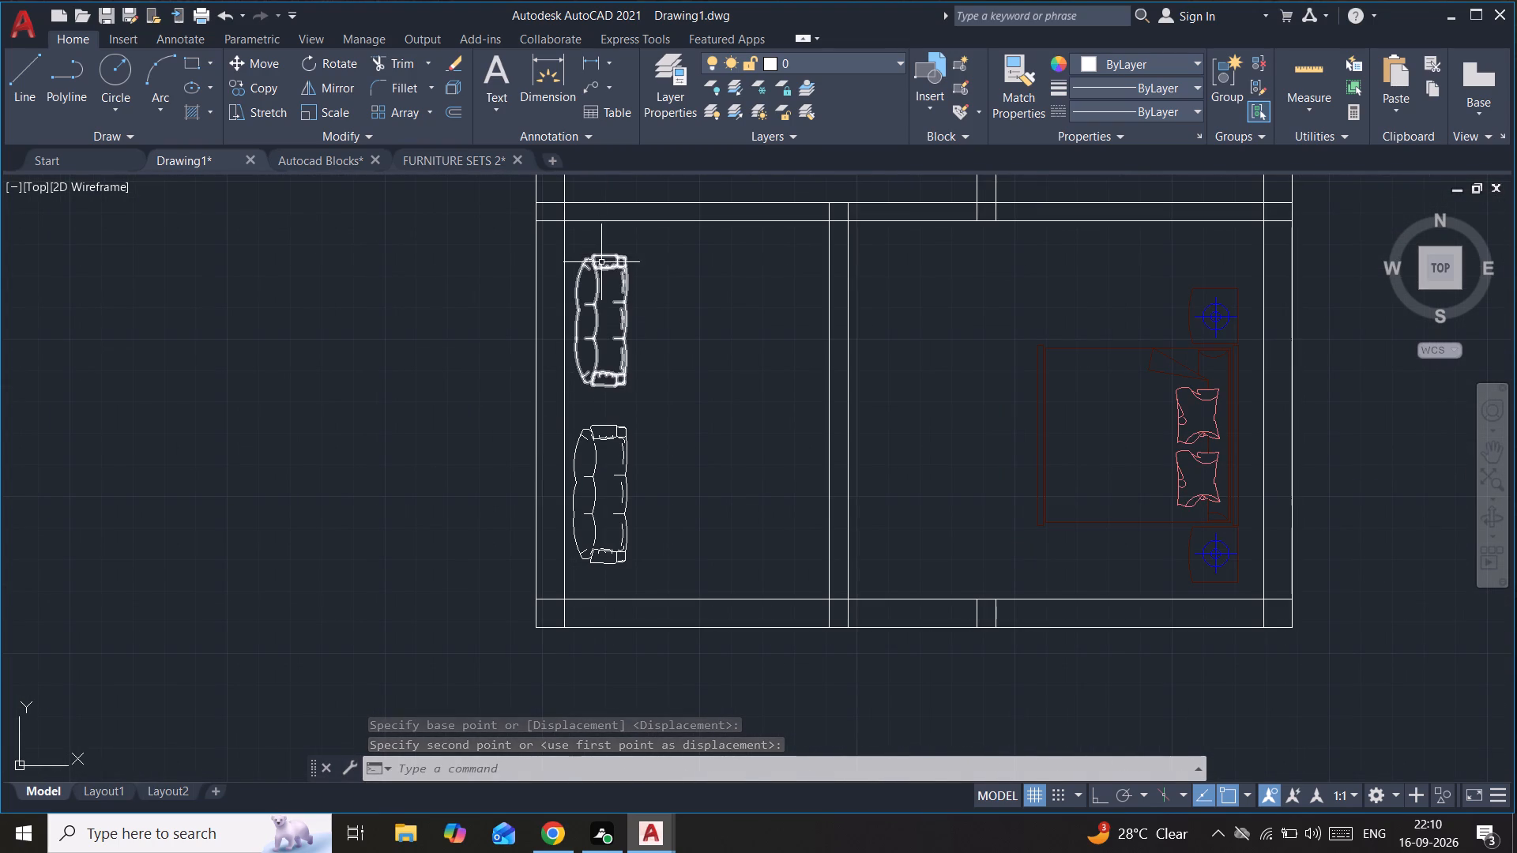
{"action": "left_click", "coordinate": [601, 262]}
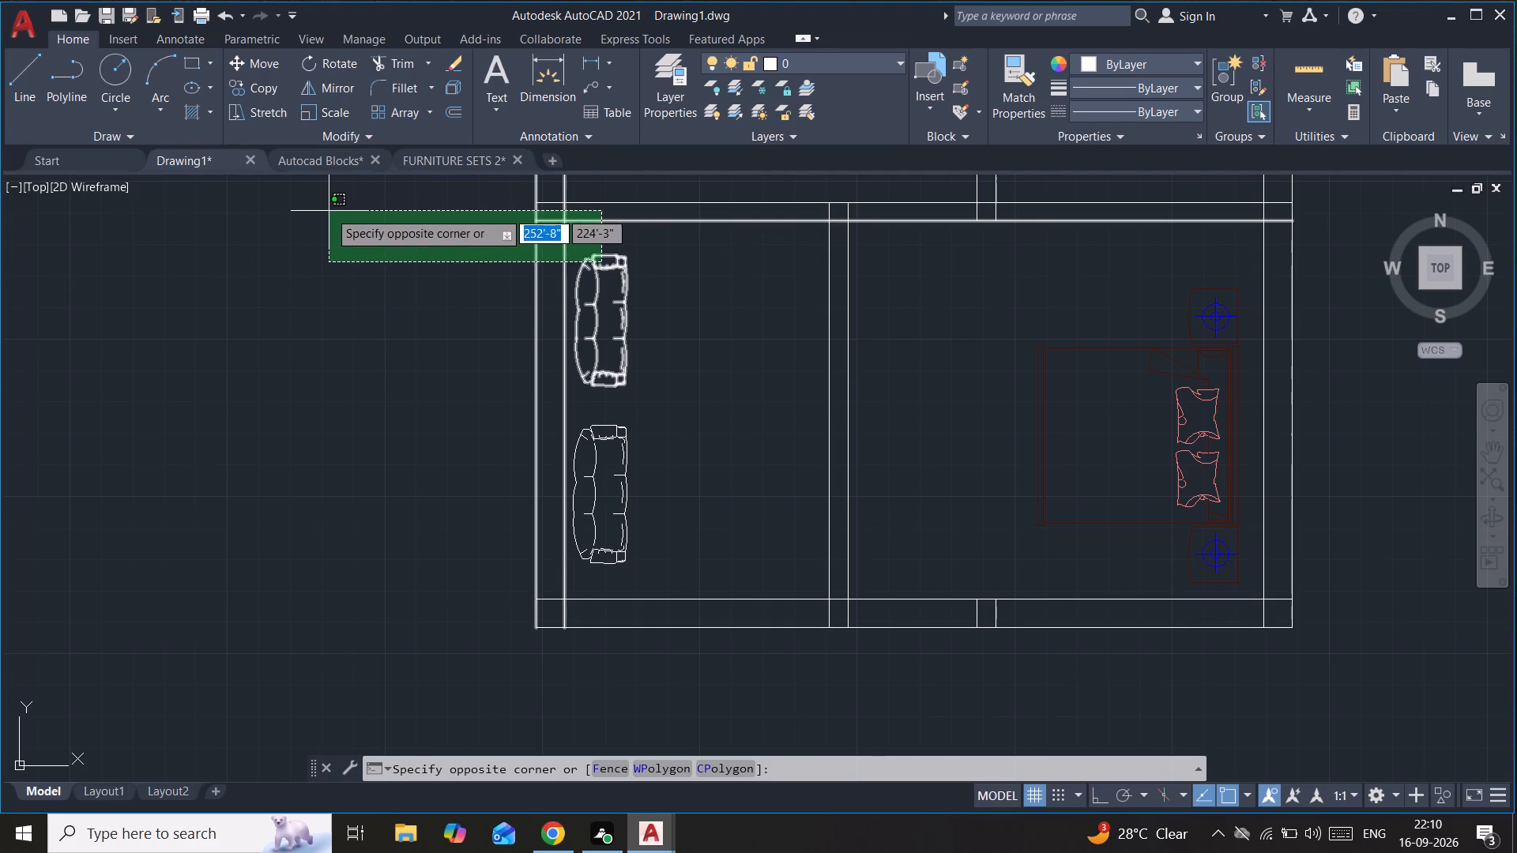
{"action": "key", "text": "Escape"}
{"action": "left_click", "coordinate": [622, 320]}
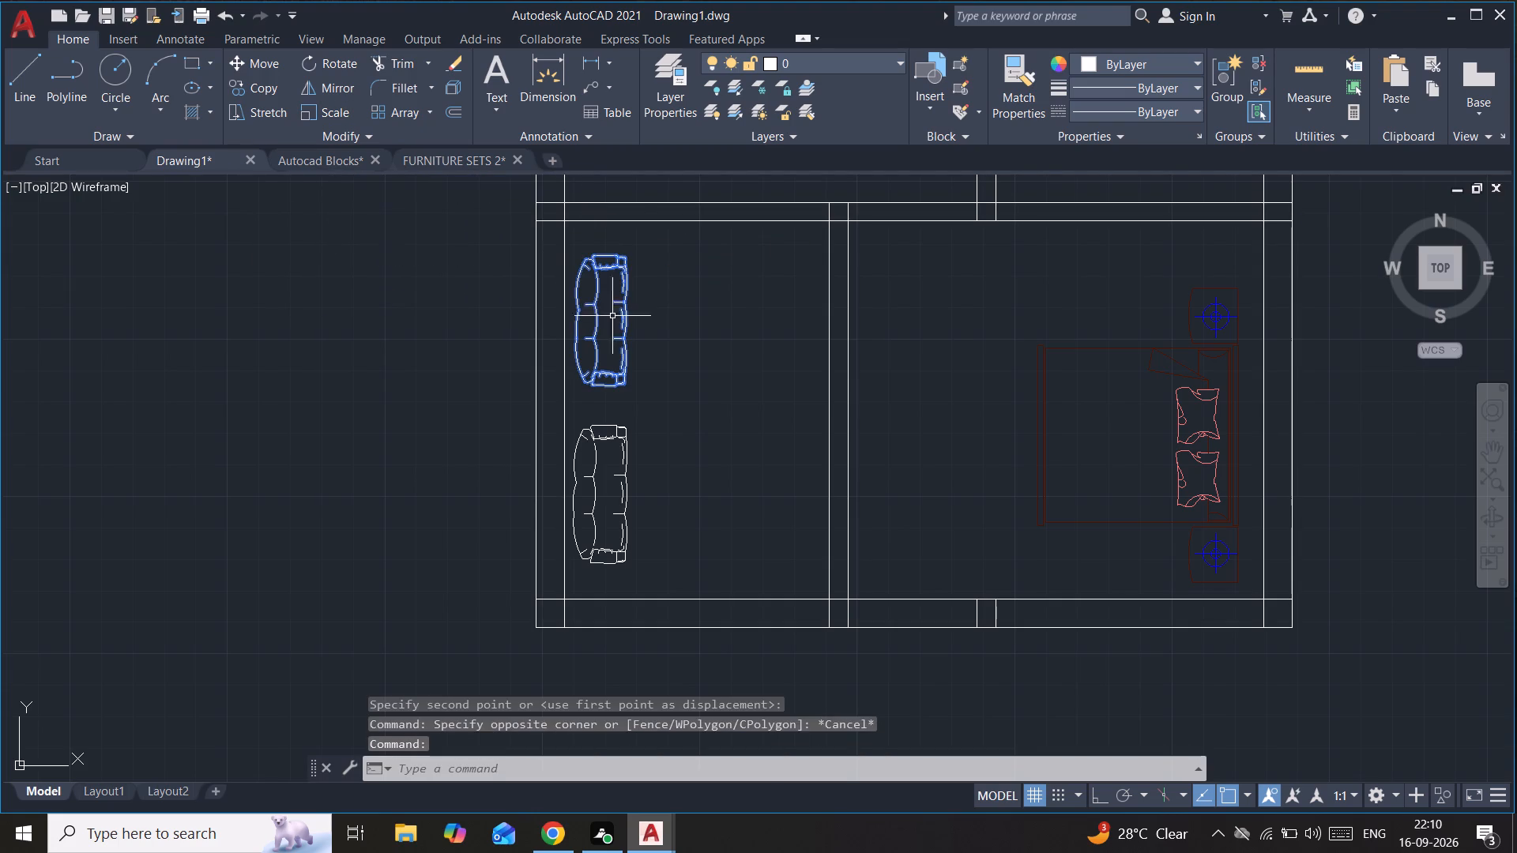
{"action": "left_click", "coordinate": [352, 119]}
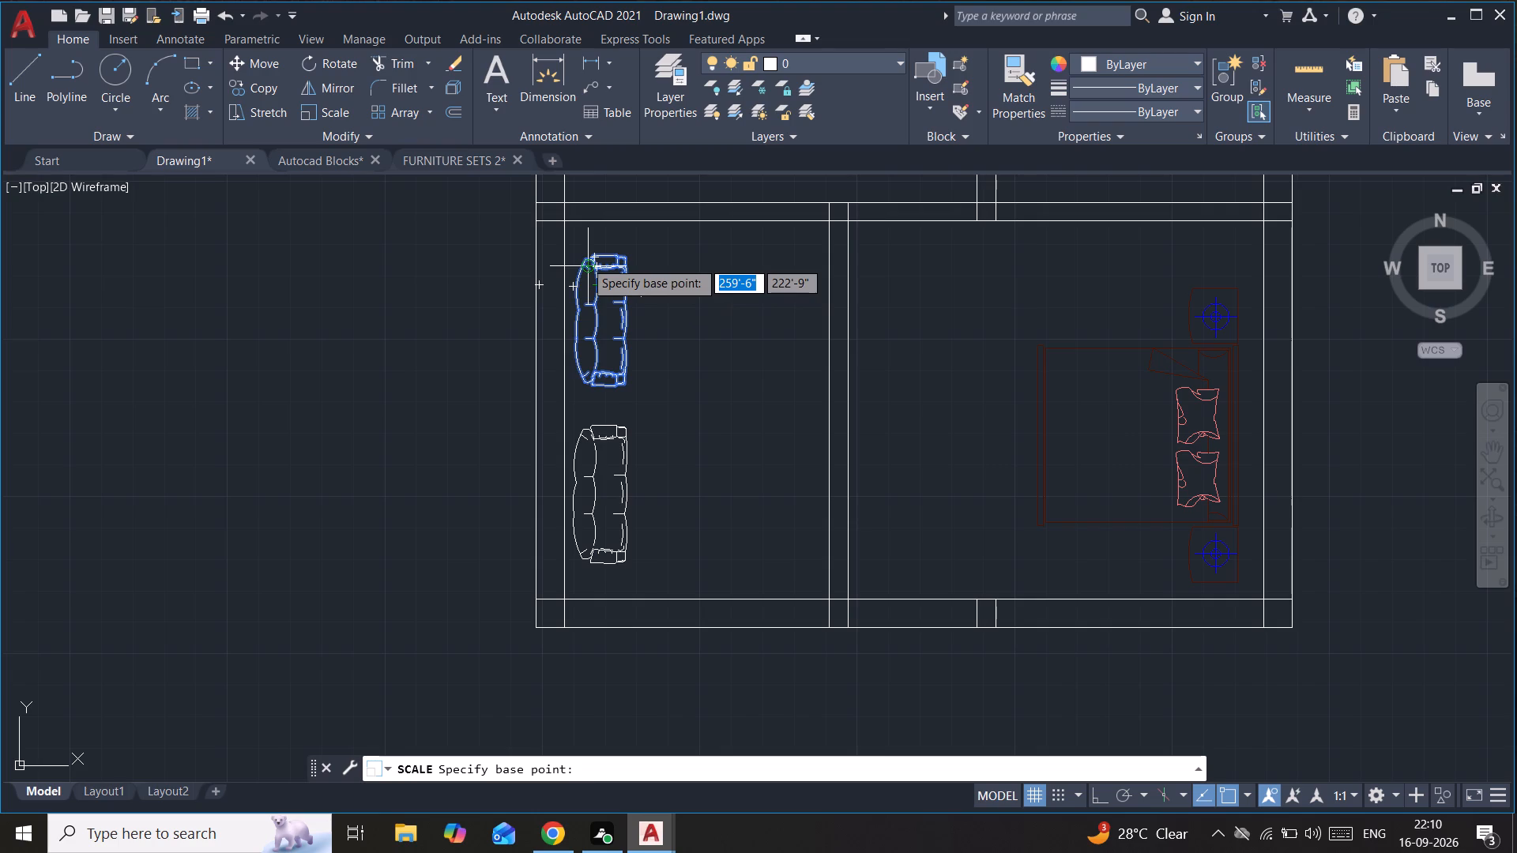
{"action": "left_click", "coordinate": [585, 261]}
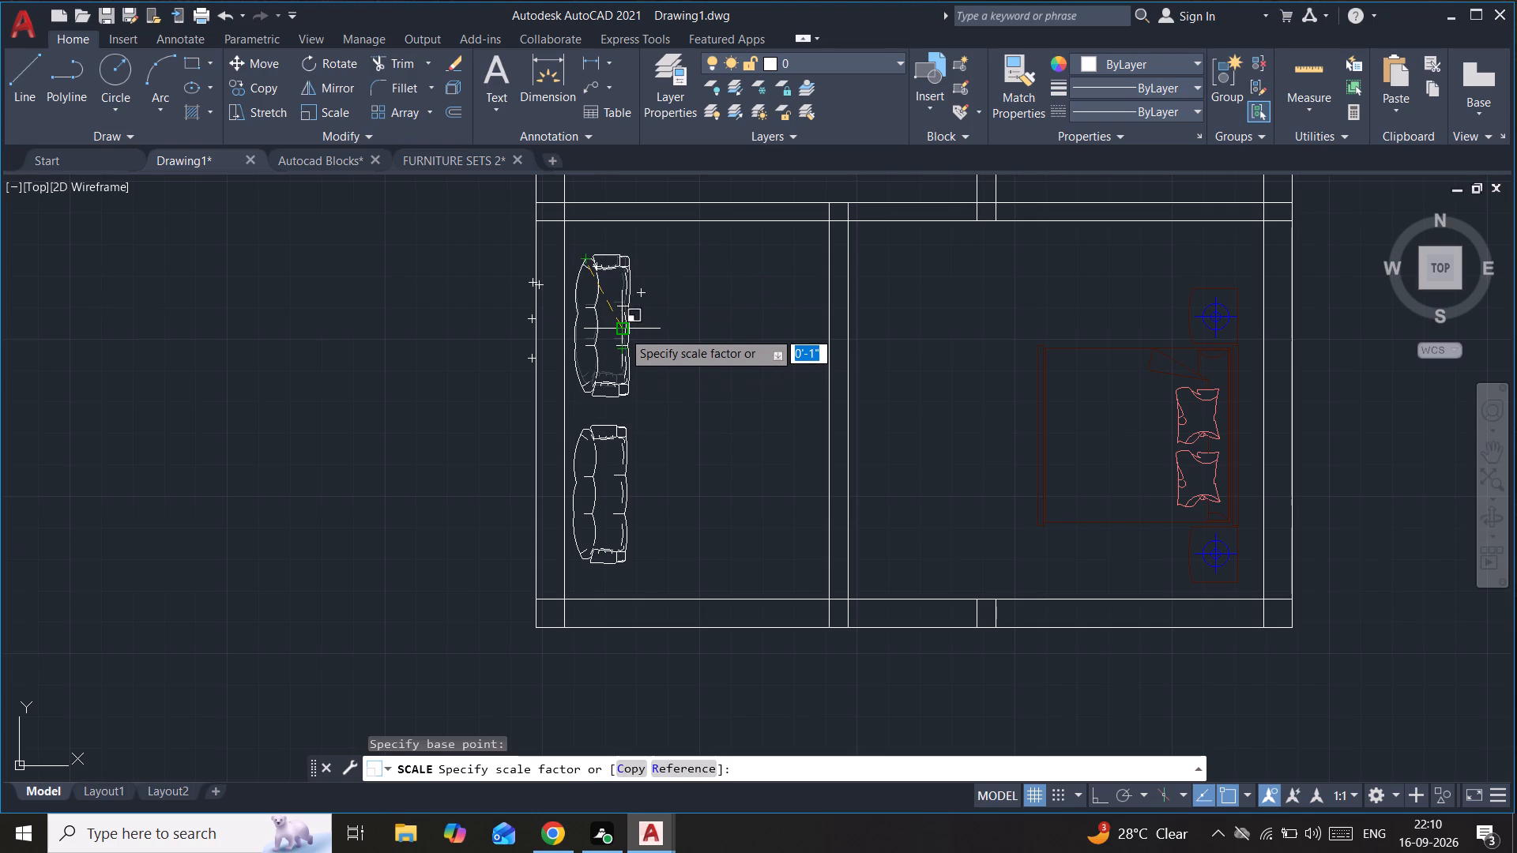
{"action": "left_click", "coordinate": [626, 341]}
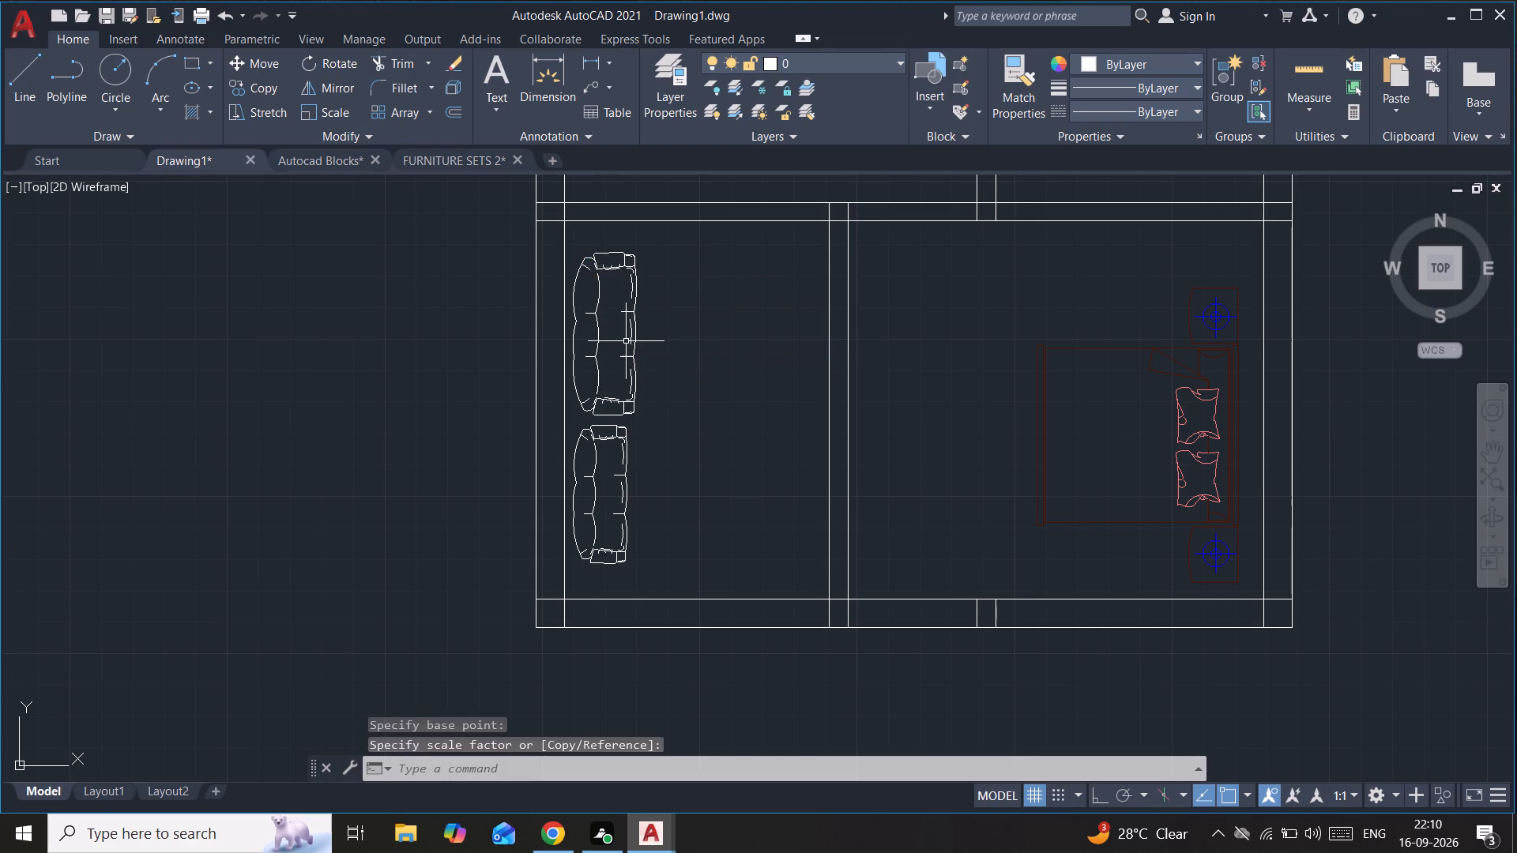
Move the enlarged northern sofa slightly north, close to the north wall of the southwest room.
{"action": "left_click", "coordinate": [634, 265]}
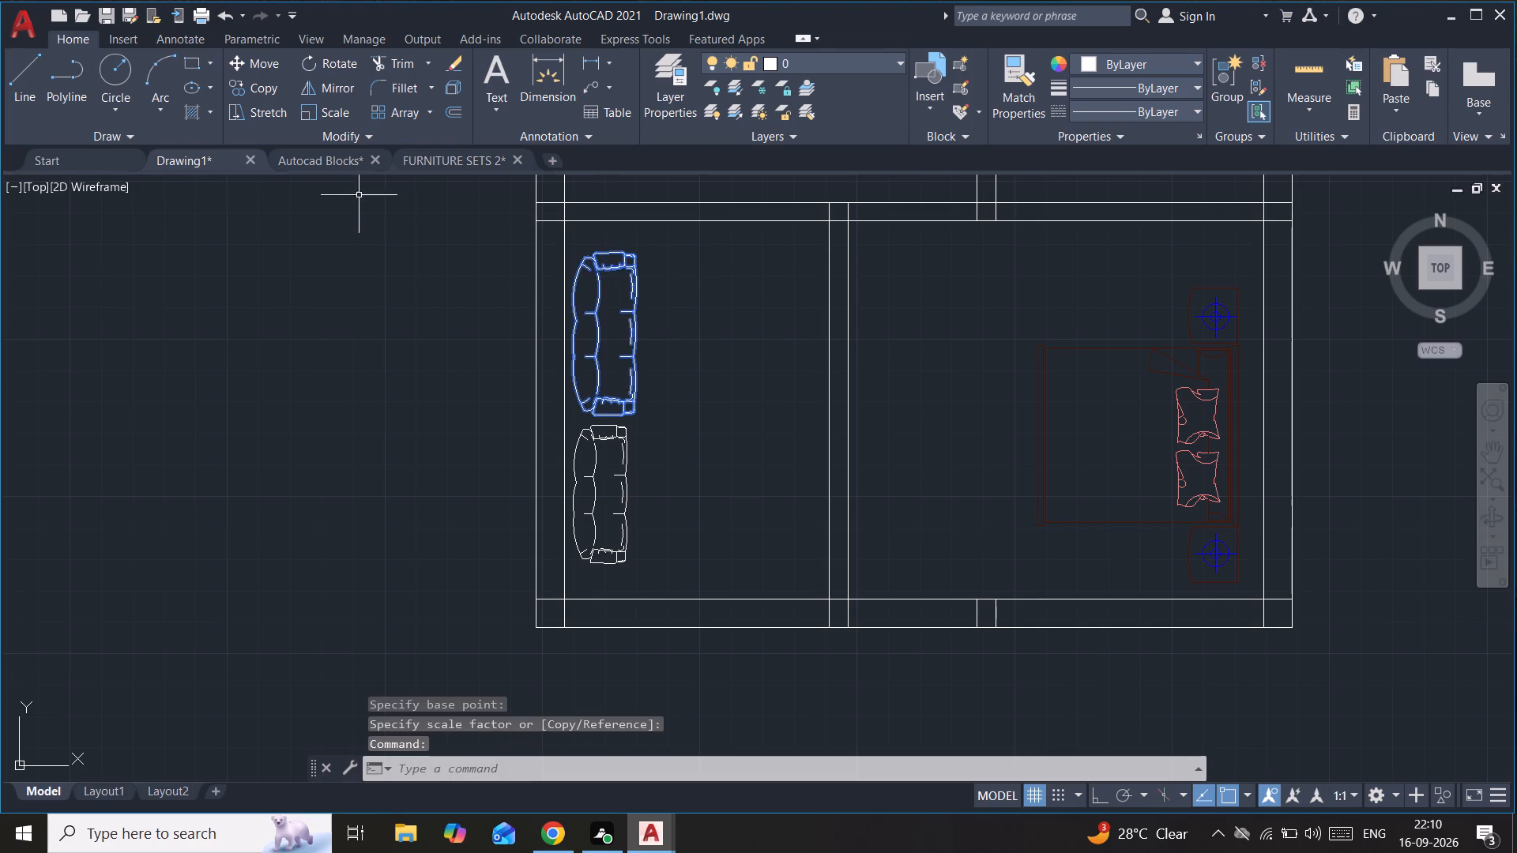
{"action": "left_click", "coordinate": [258, 57]}
{"action": "left_click", "coordinate": [628, 294]}
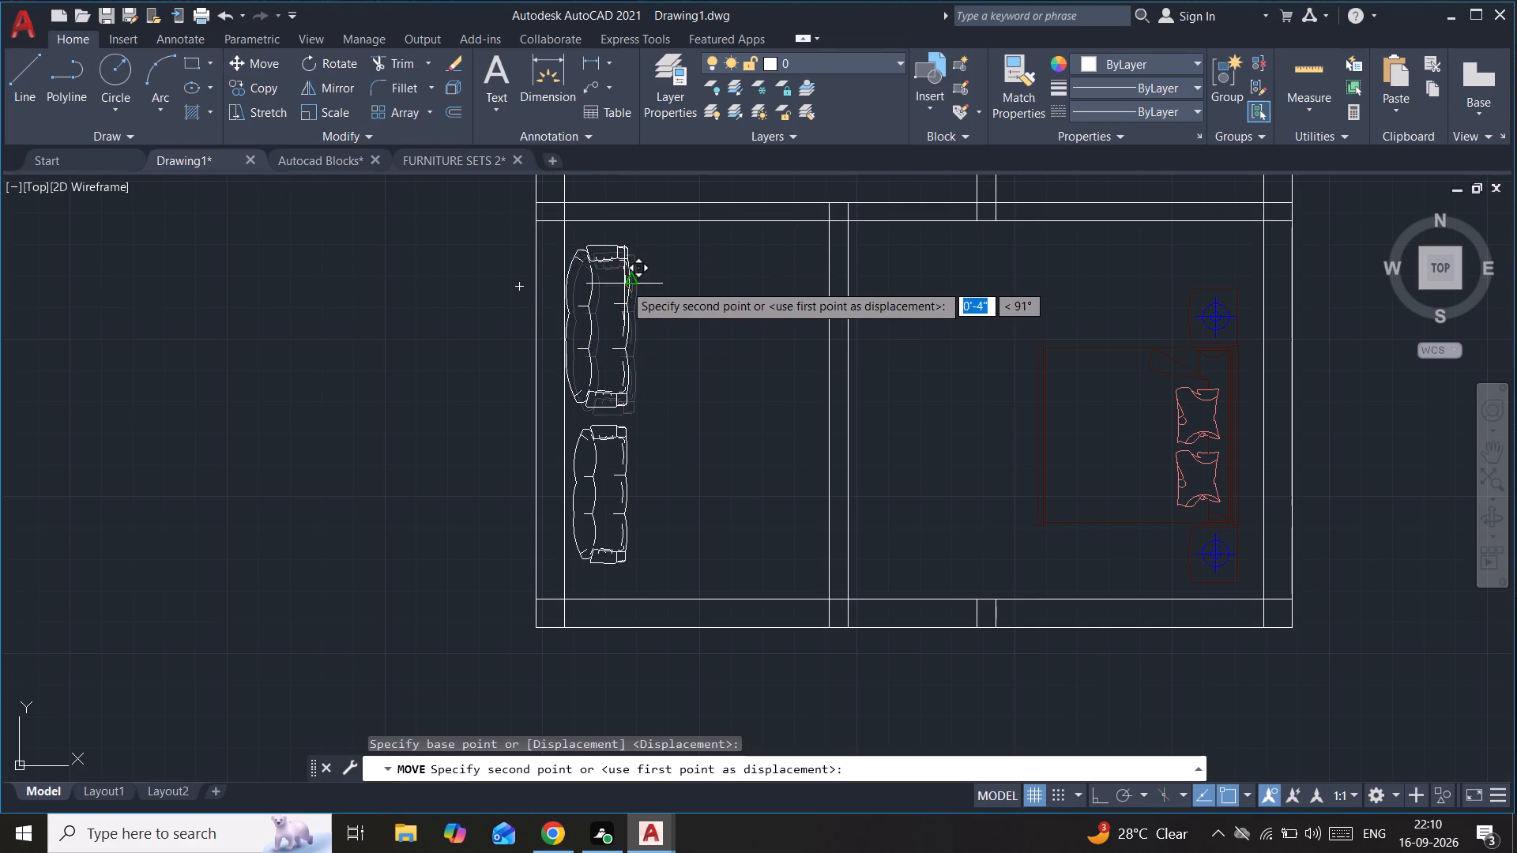
{"action": "left_click", "coordinate": [631, 265]}
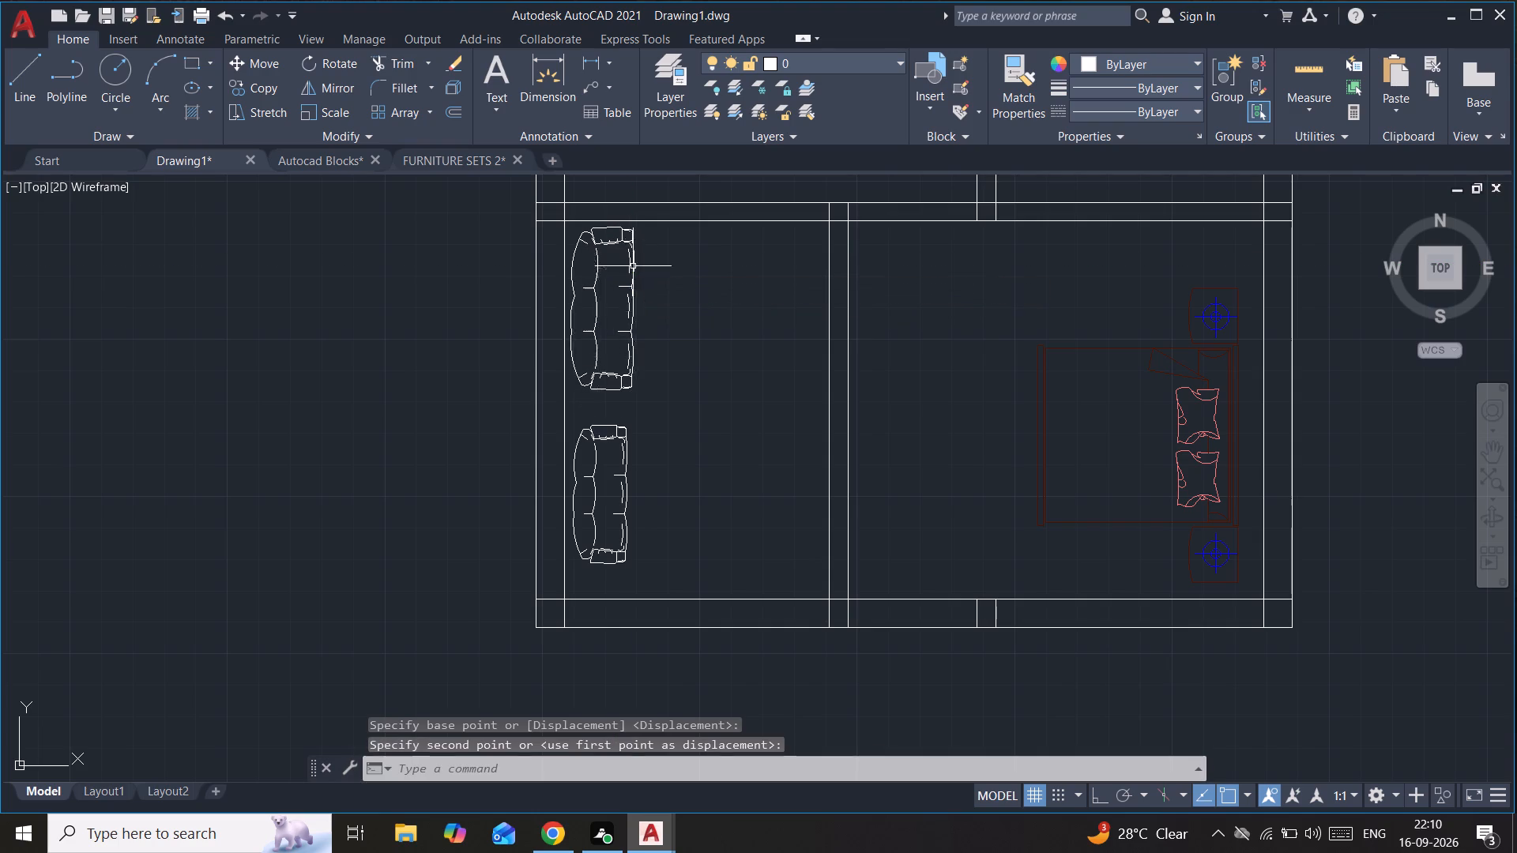
Scale up the southern three-seat sofa slightly from its northwest corner to nearly the northern sofa's size.
{"action": "left_click", "coordinate": [614, 426]}
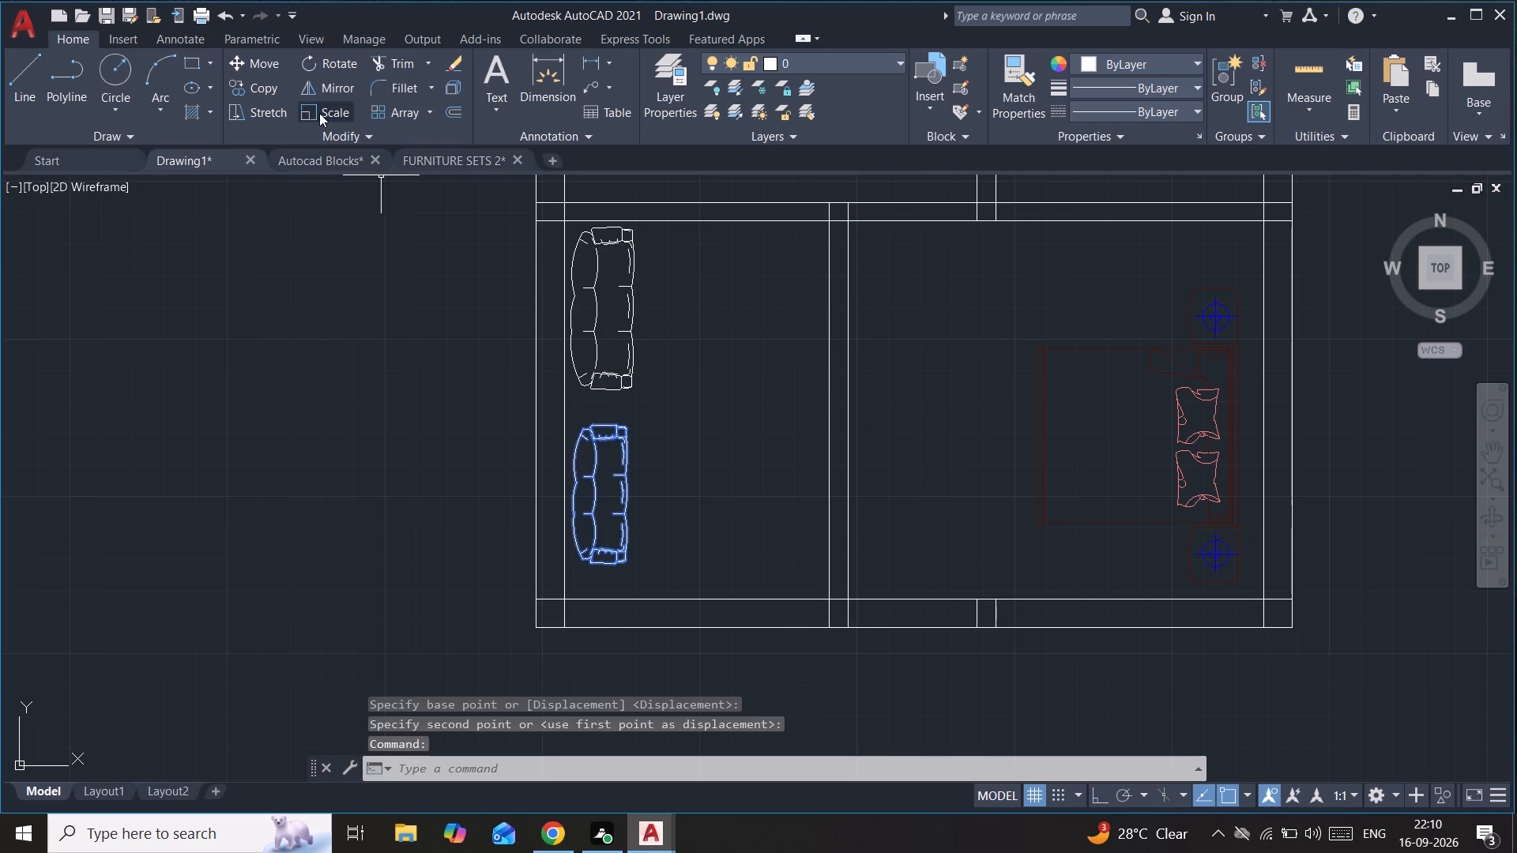
{"action": "left_click", "coordinate": [319, 113]}
{"action": "left_click", "coordinate": [586, 430]}
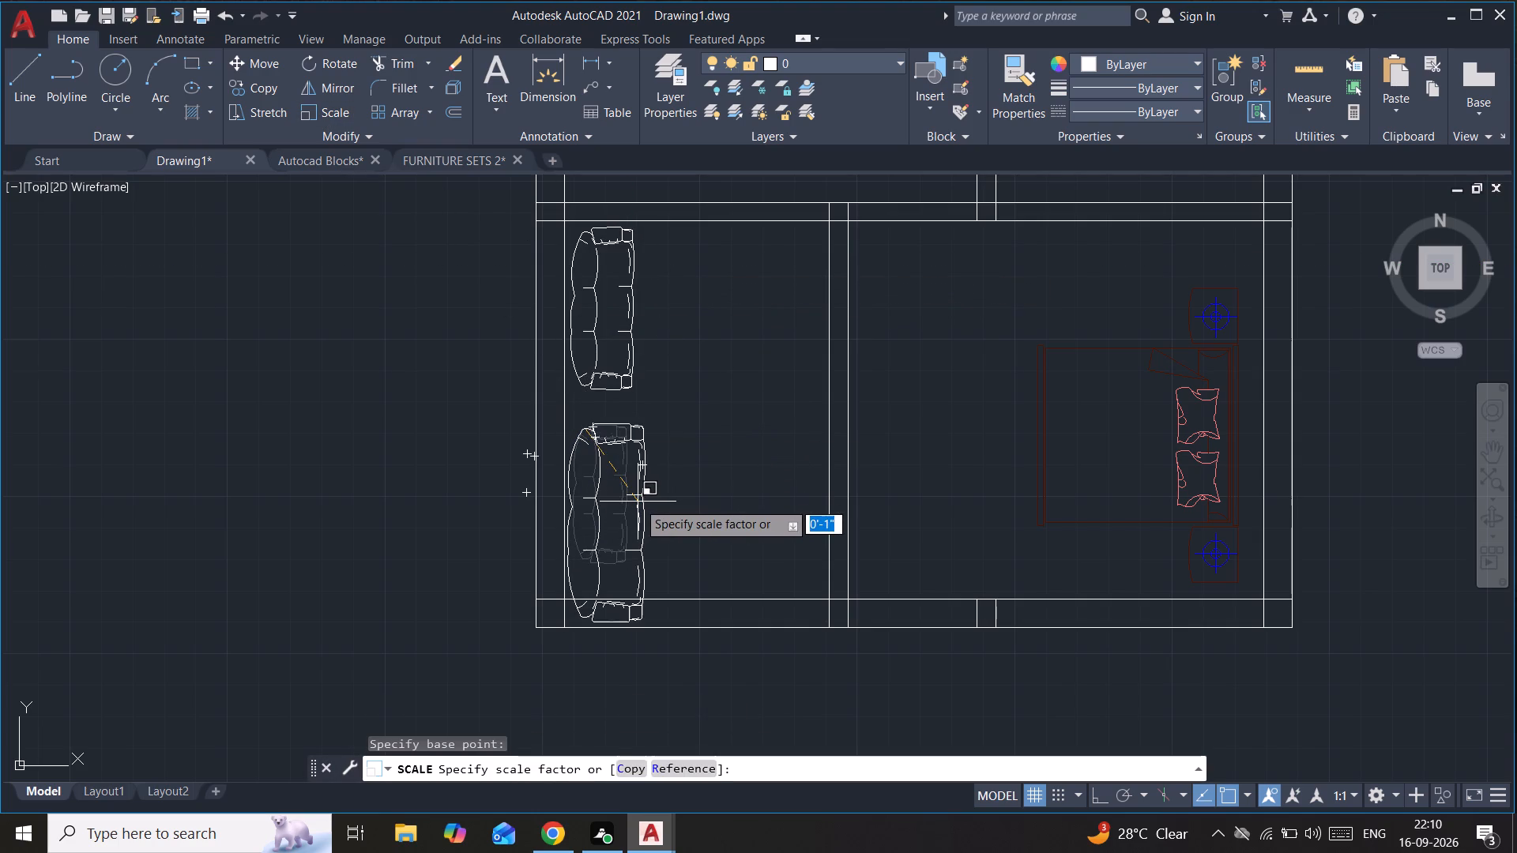
{"action": "left_click", "coordinate": [631, 494]}
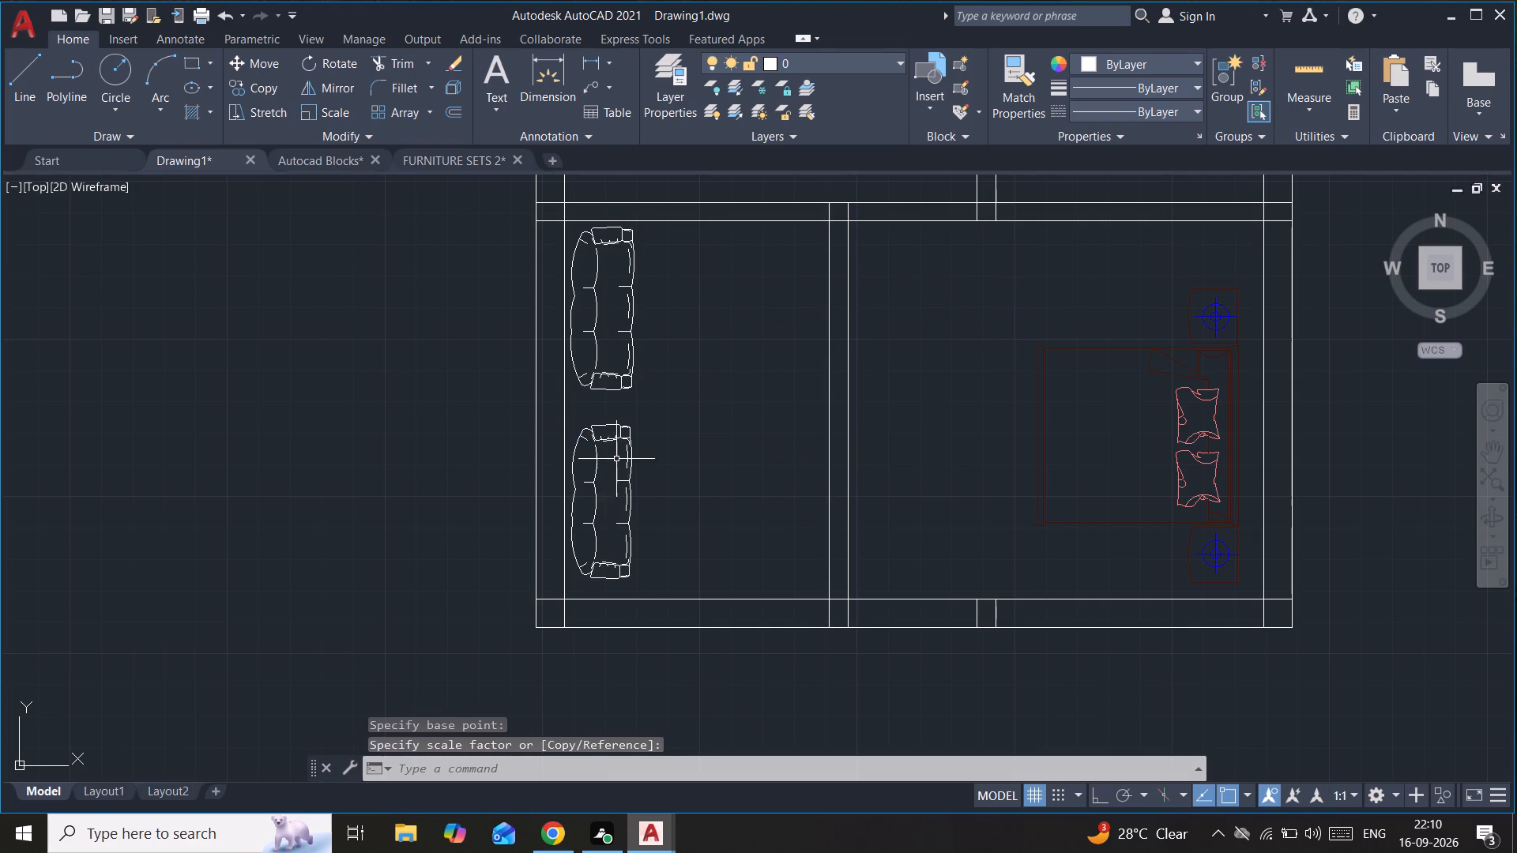
Move the southern sofa about 0'-8" north, close to the south end of the northern sofa.
{"action": "left_click", "coordinate": [619, 437]}
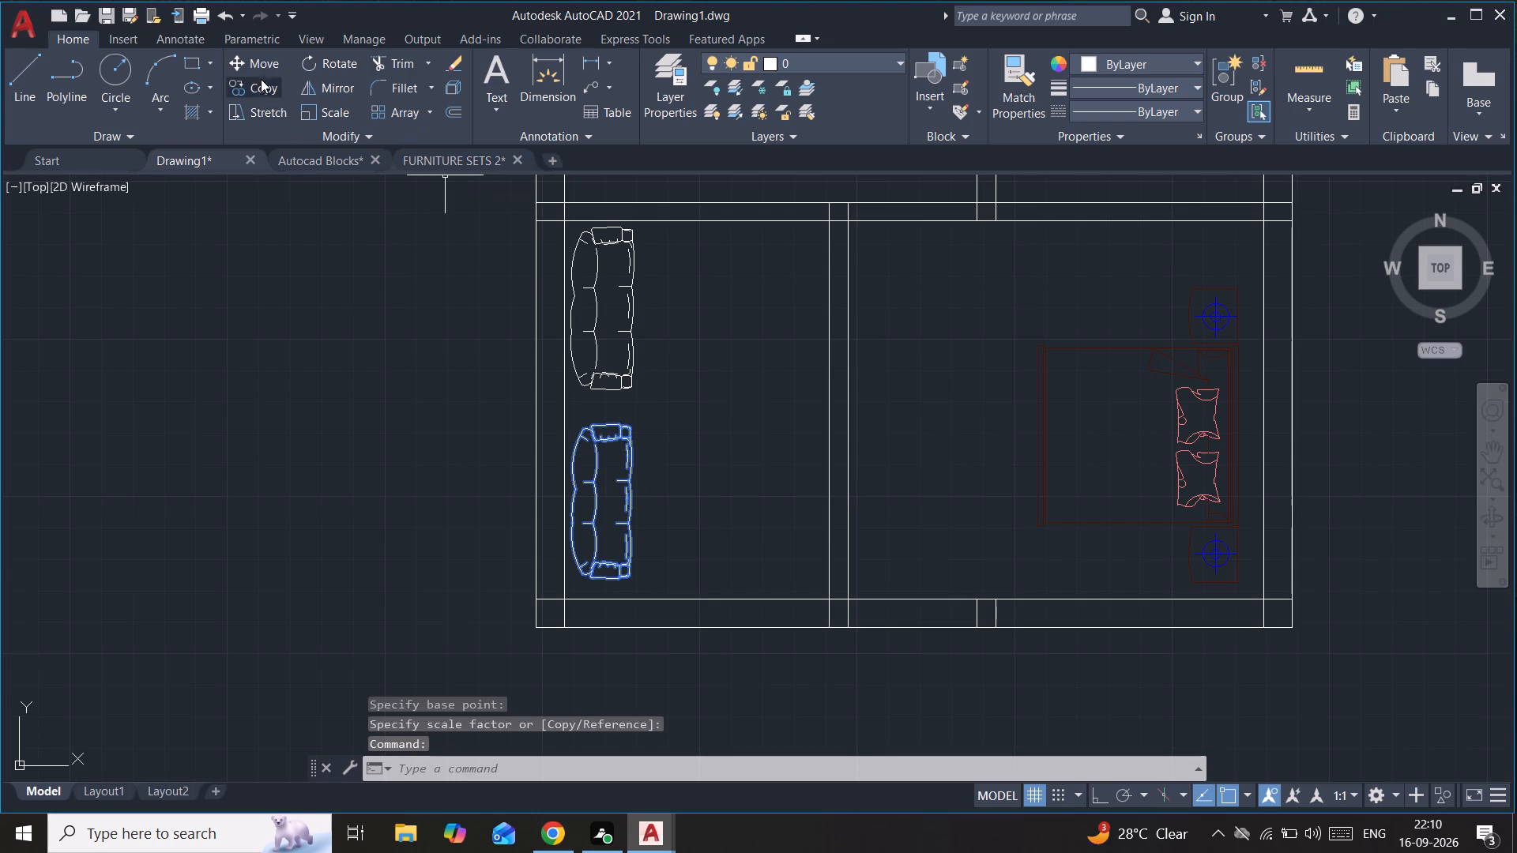
{"action": "left_click", "coordinate": [260, 75]}
{"action": "left_click", "coordinate": [618, 479]}
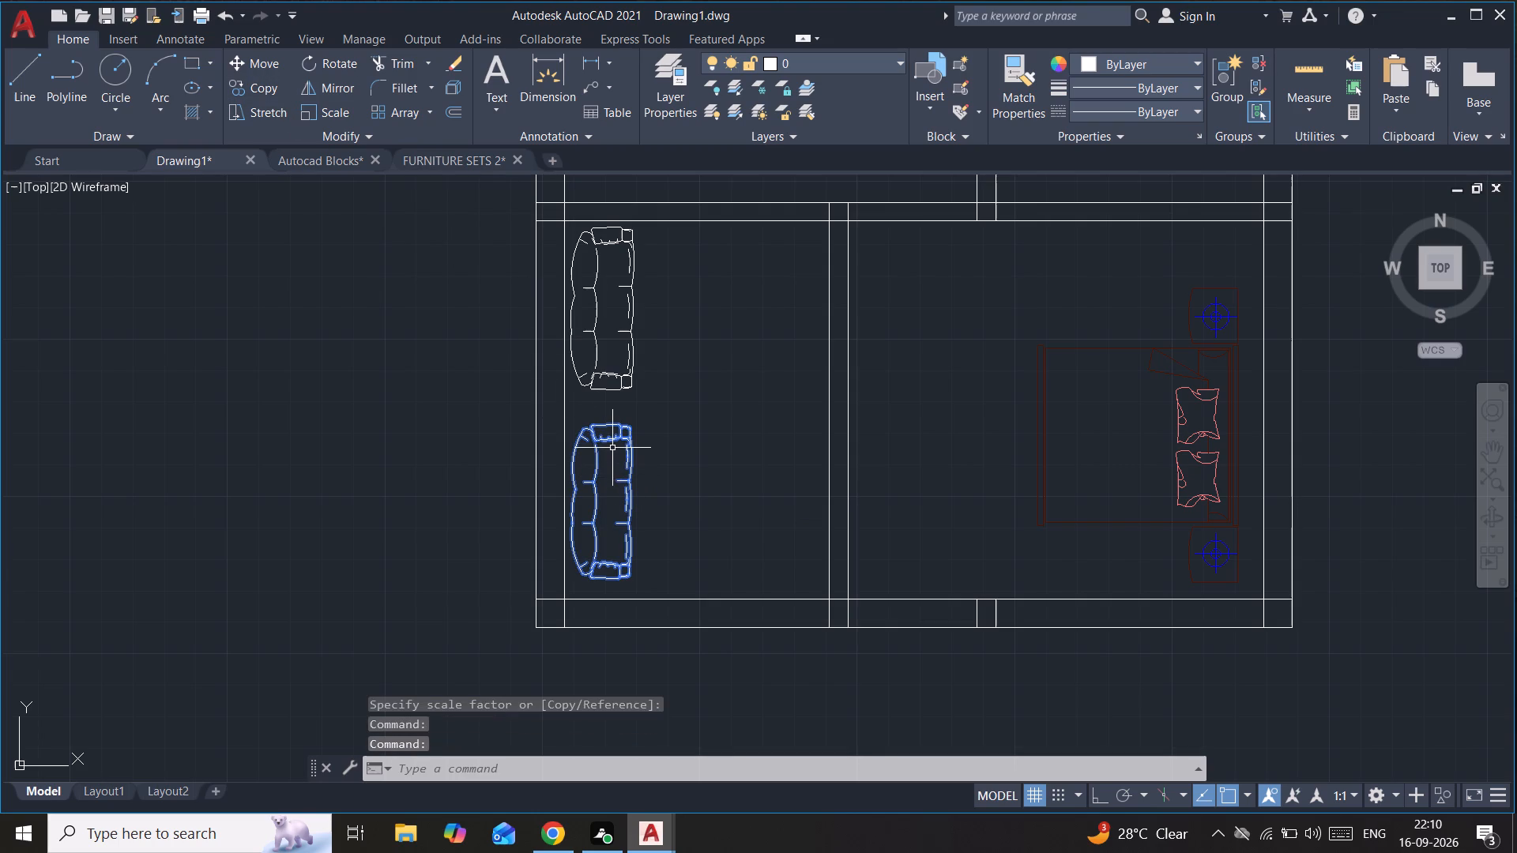
{"action": "left_click", "coordinate": [268, 60]}
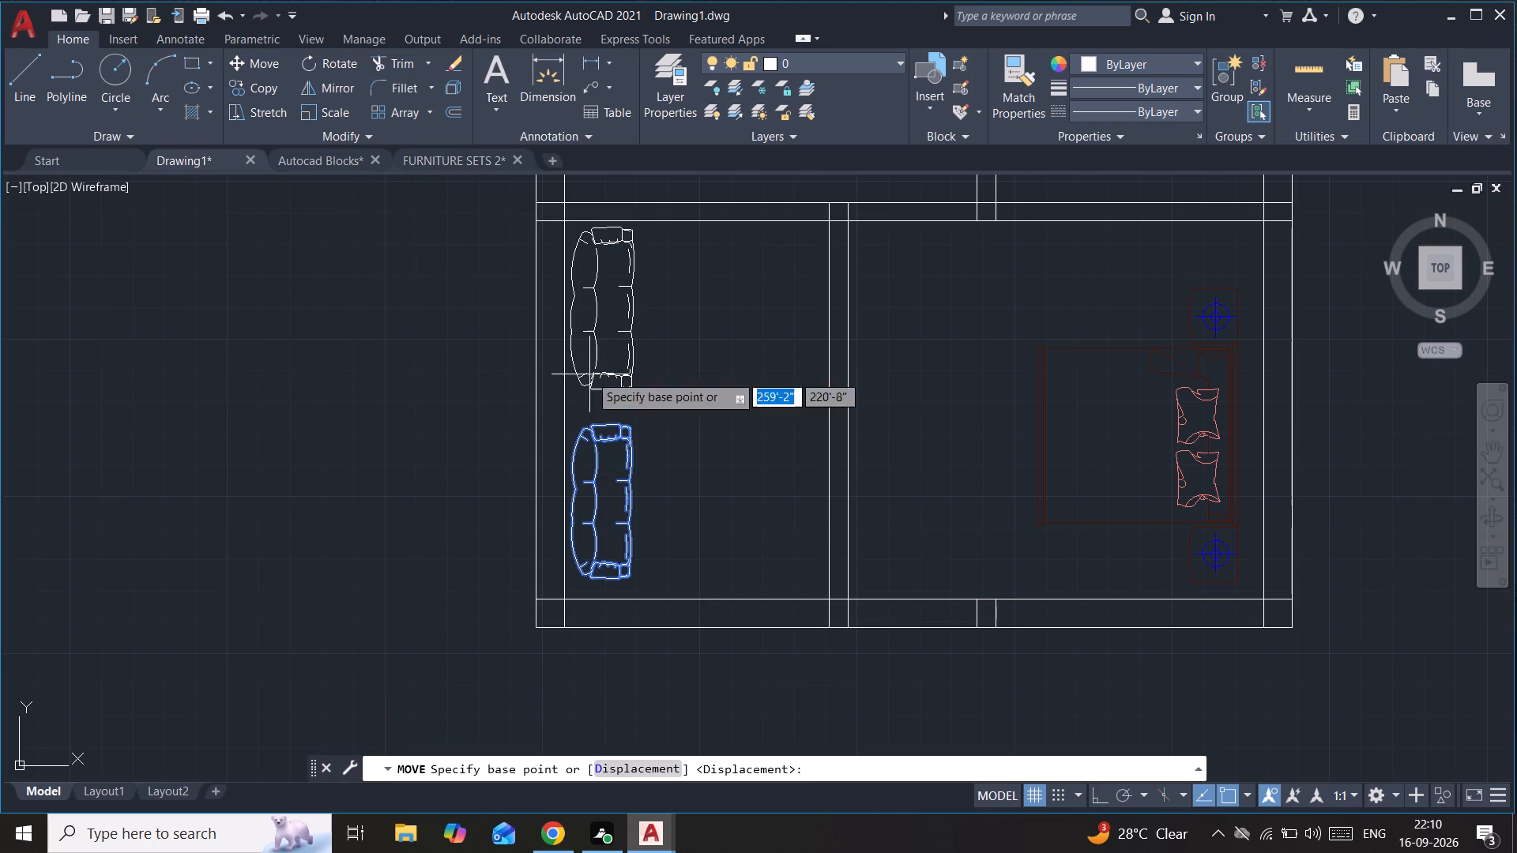
{"action": "left_click", "coordinate": [613, 475]}
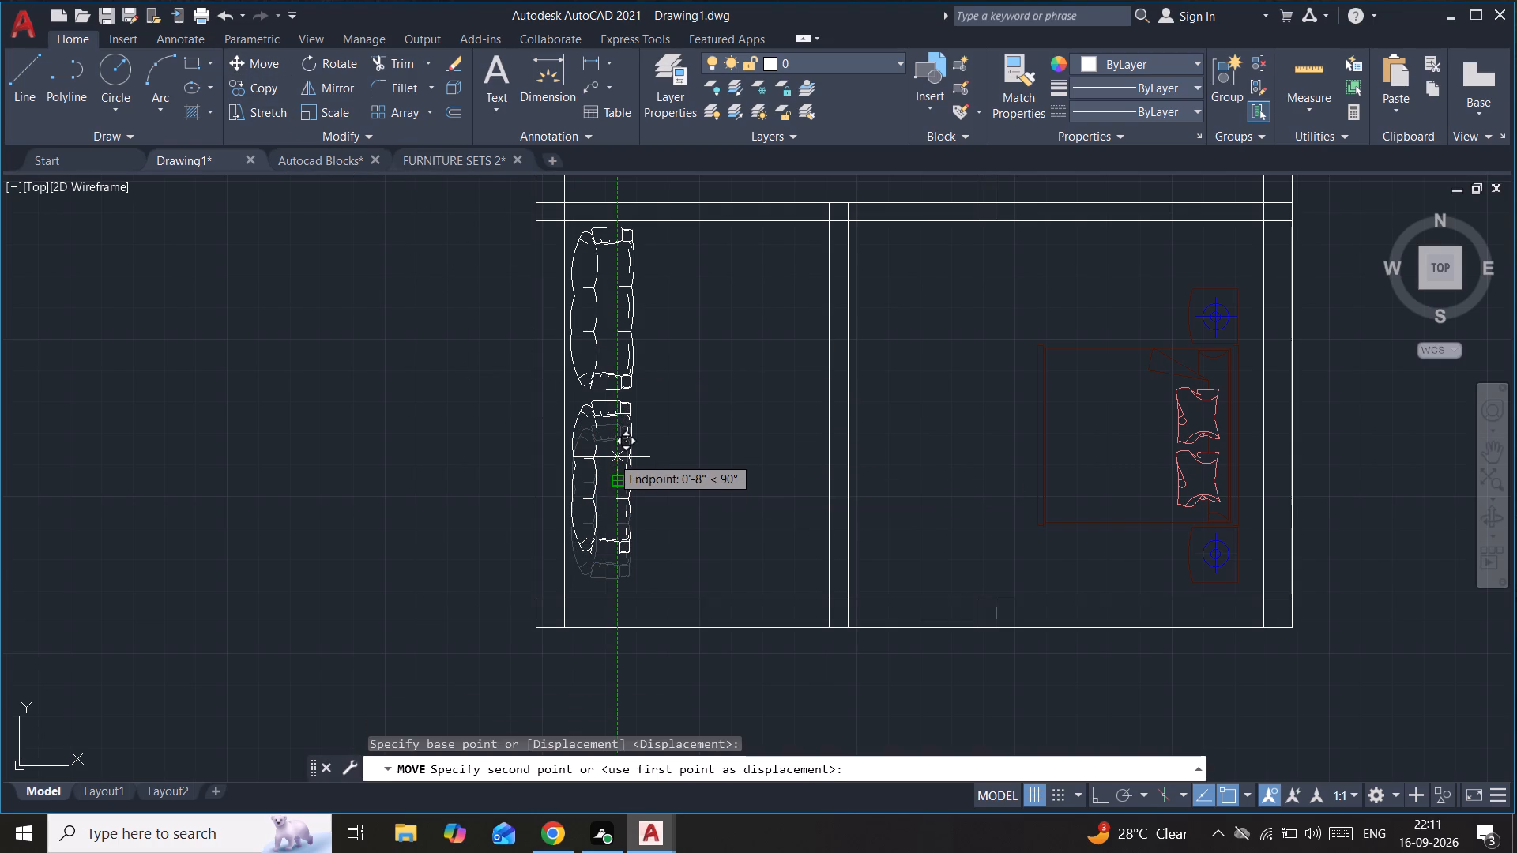
{"action": "left_click", "coordinate": [612, 457]}
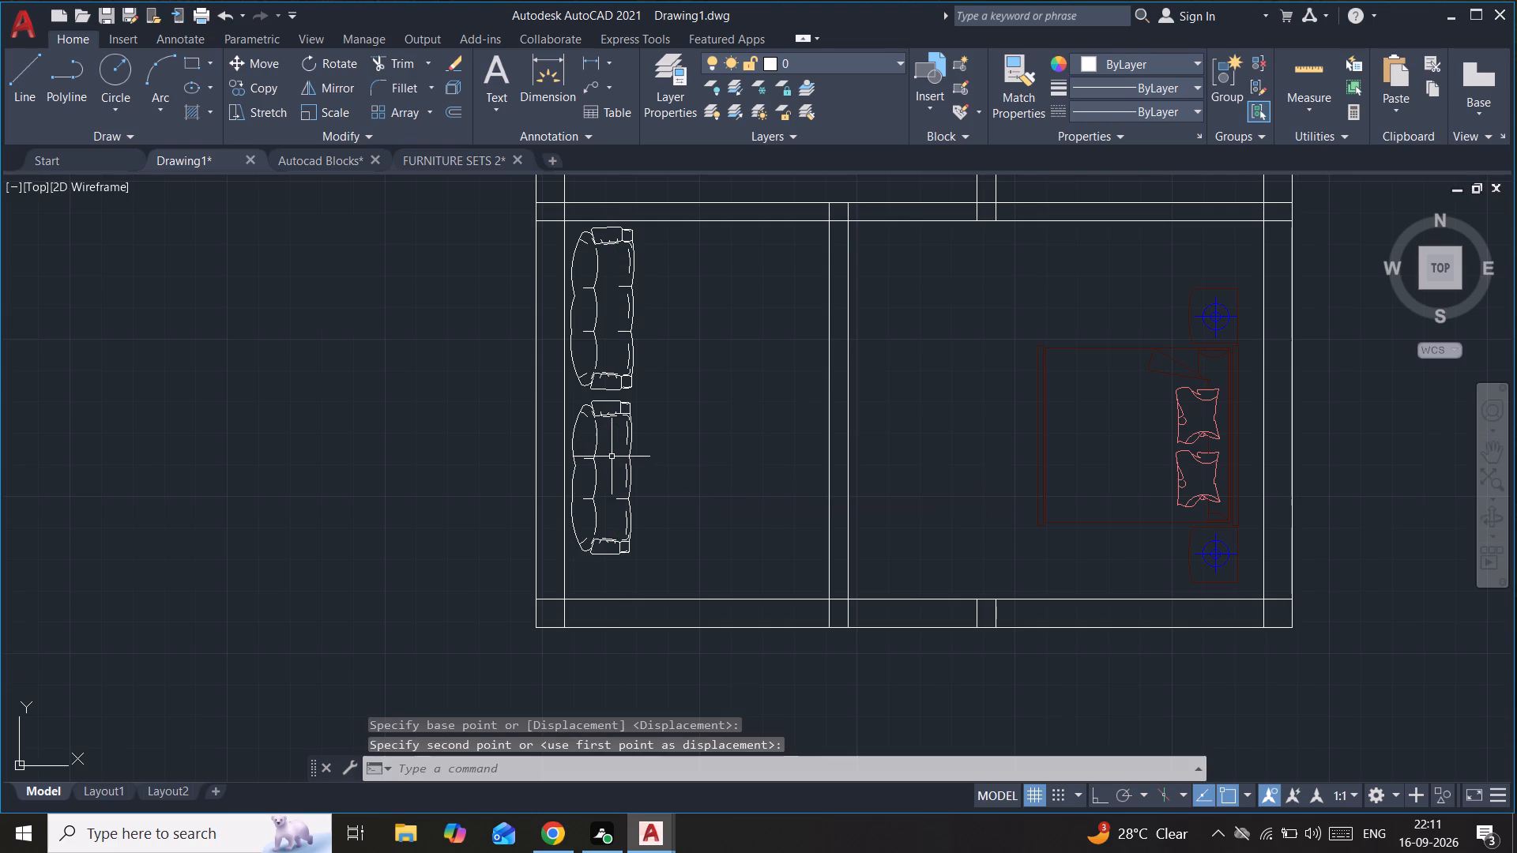
Scale up the southern sofa a little more from its northwest corner to match the northern sofa's width.
{"action": "left_click", "coordinate": [604, 415]}
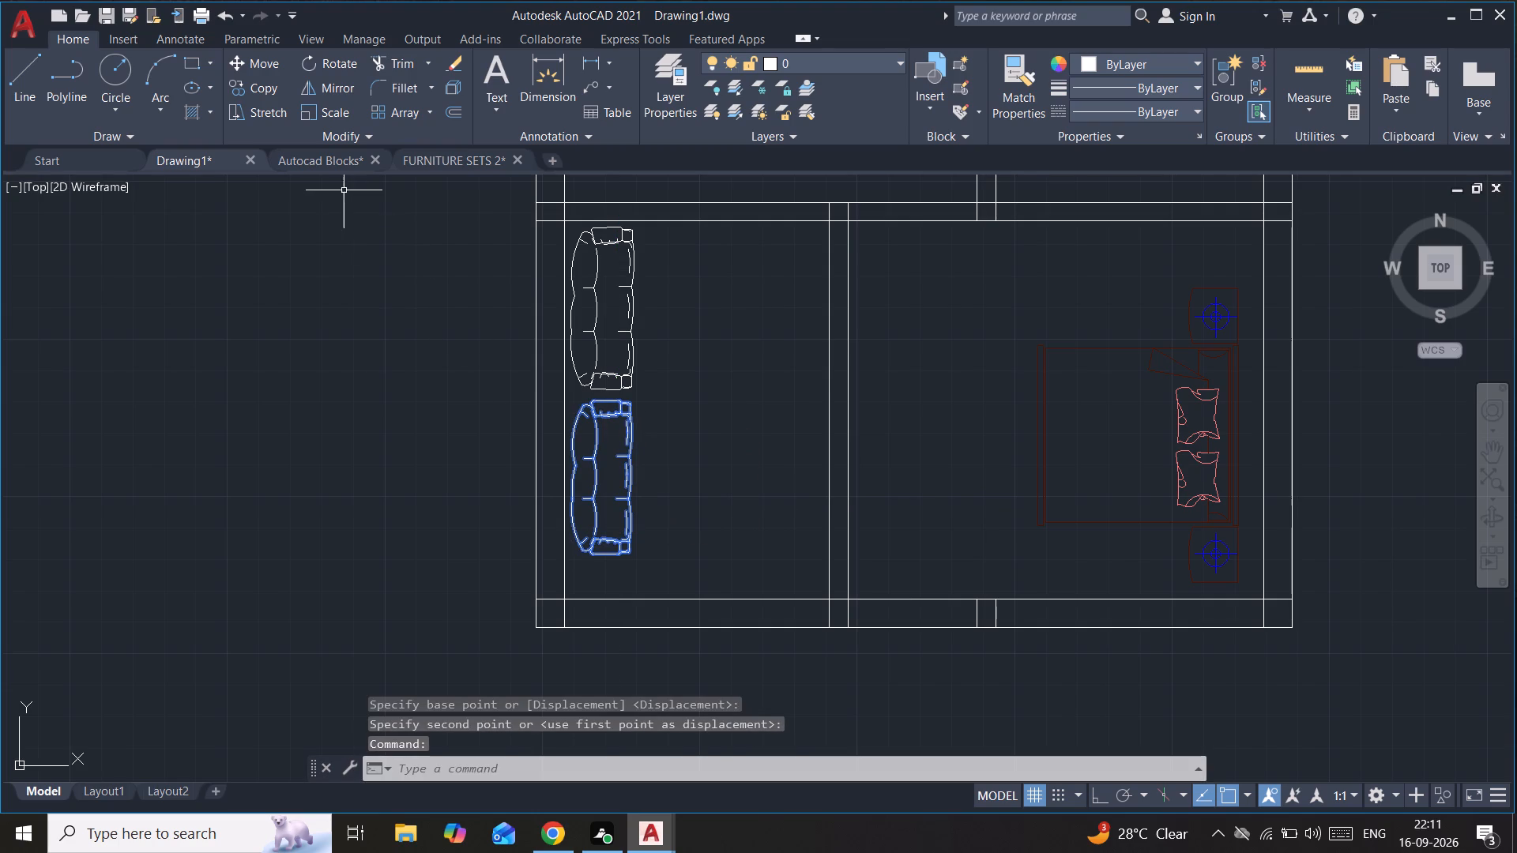
{"action": "left_click", "coordinate": [337, 101]}
{"action": "left_click", "coordinate": [591, 404]}
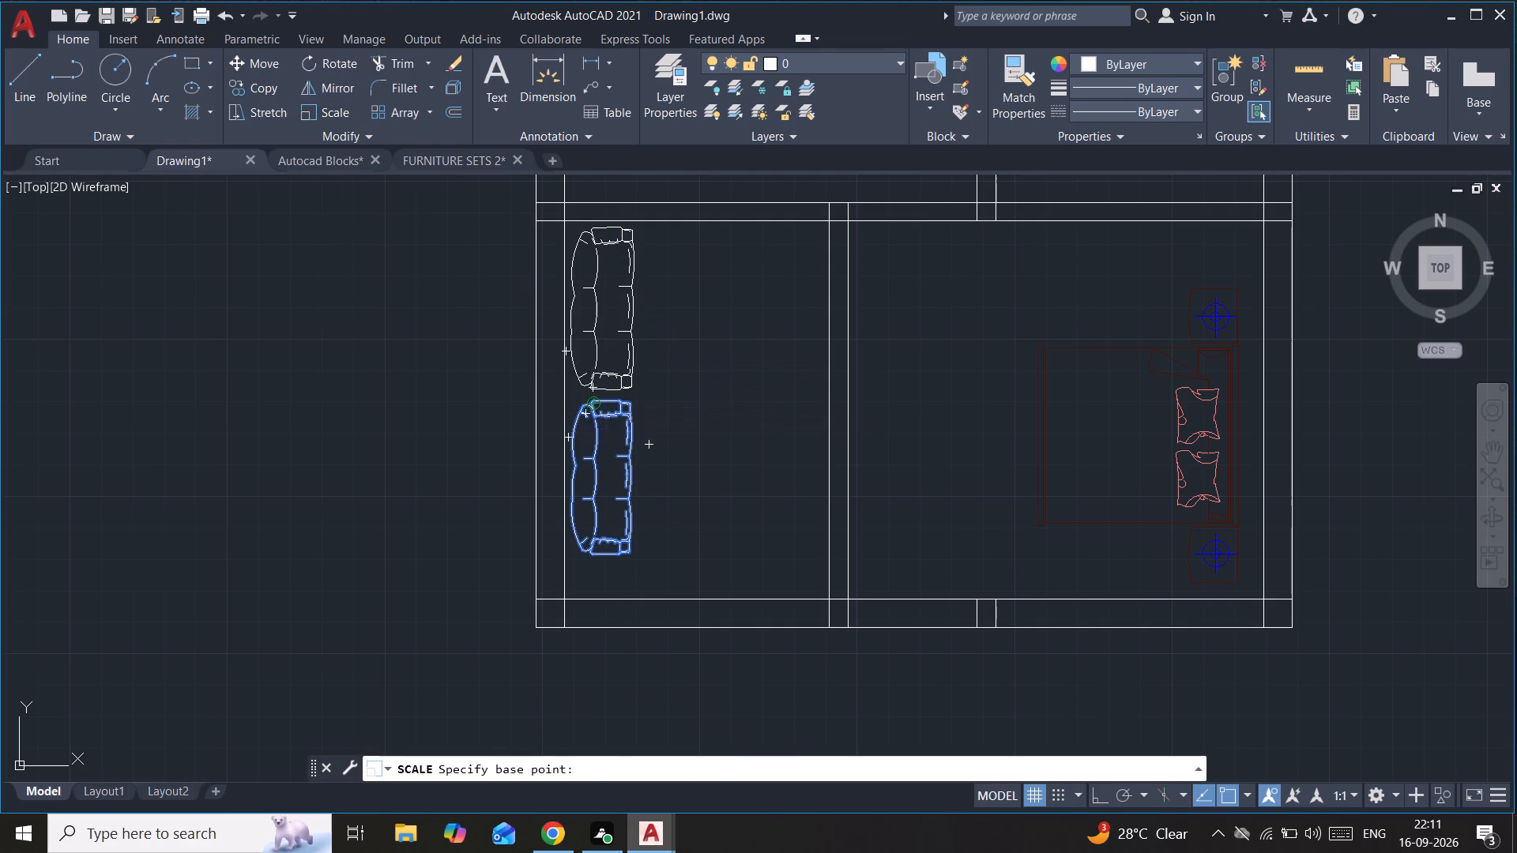
{"action": "left_click", "coordinate": [615, 479]}
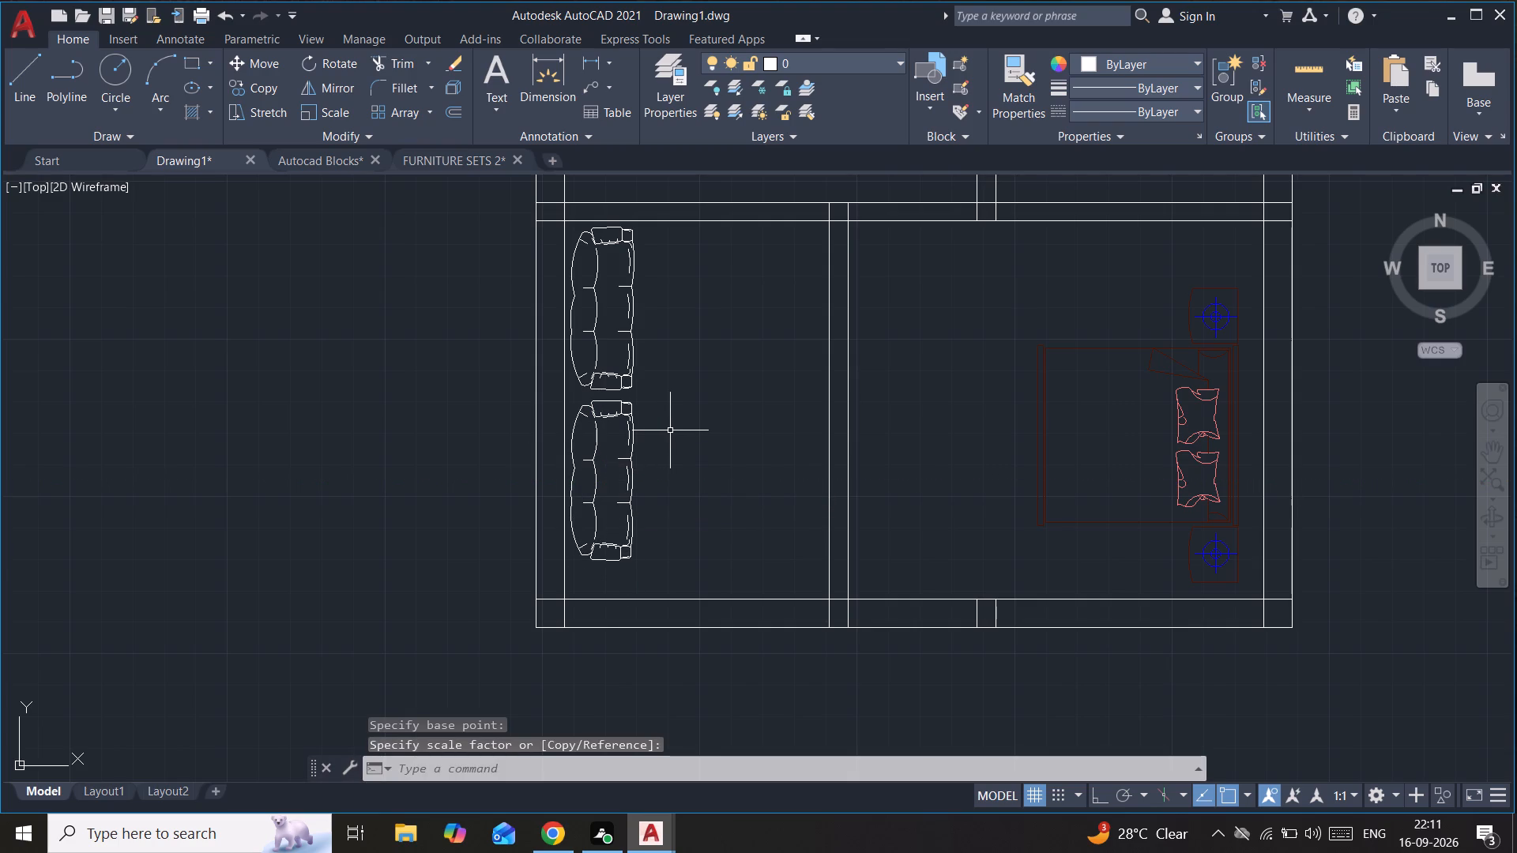
{"action": "key", "text": "Escape"}
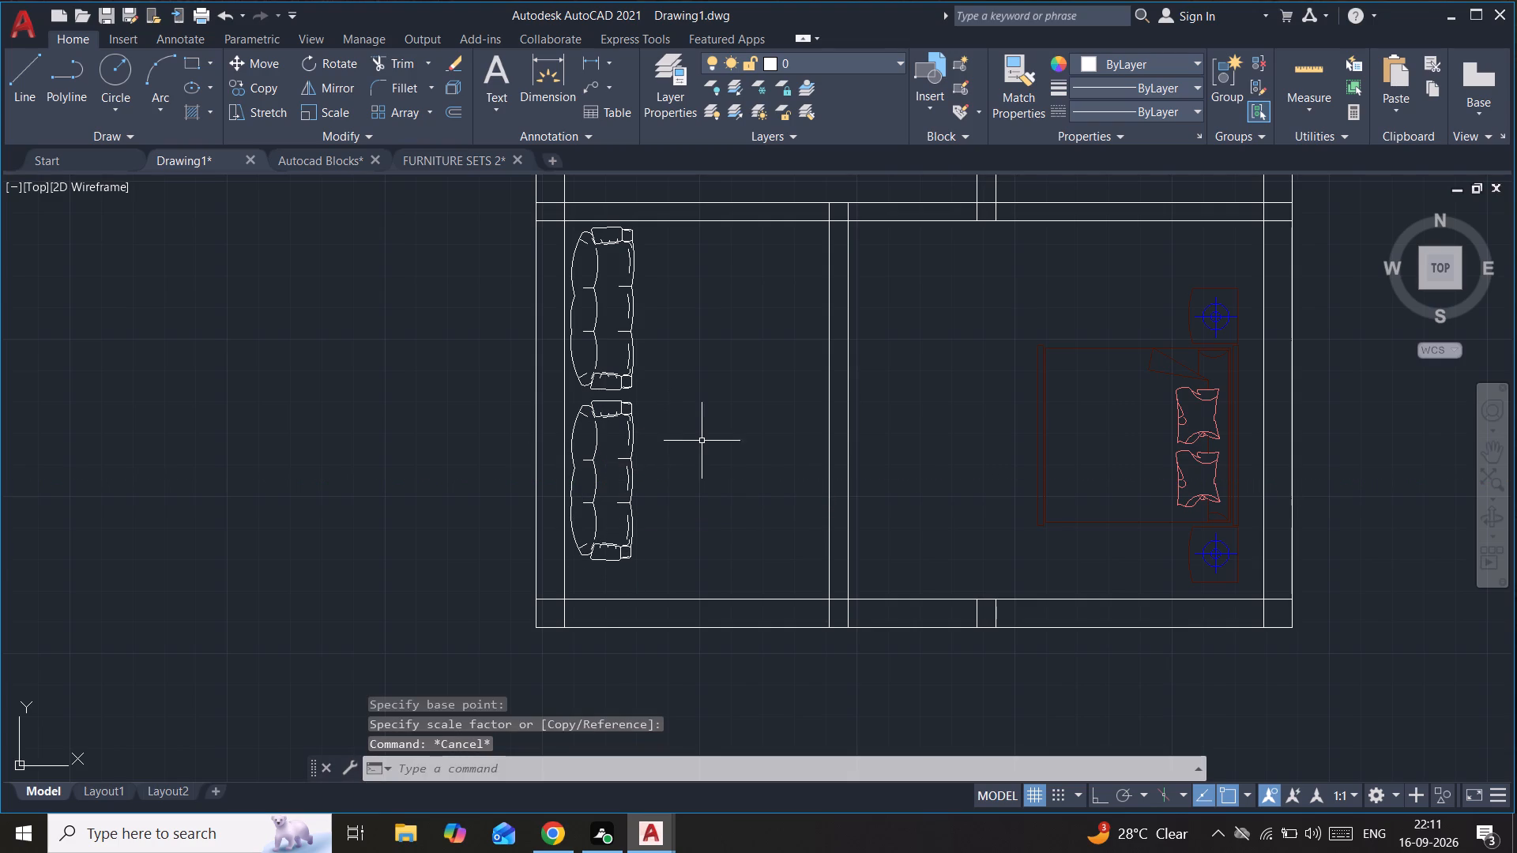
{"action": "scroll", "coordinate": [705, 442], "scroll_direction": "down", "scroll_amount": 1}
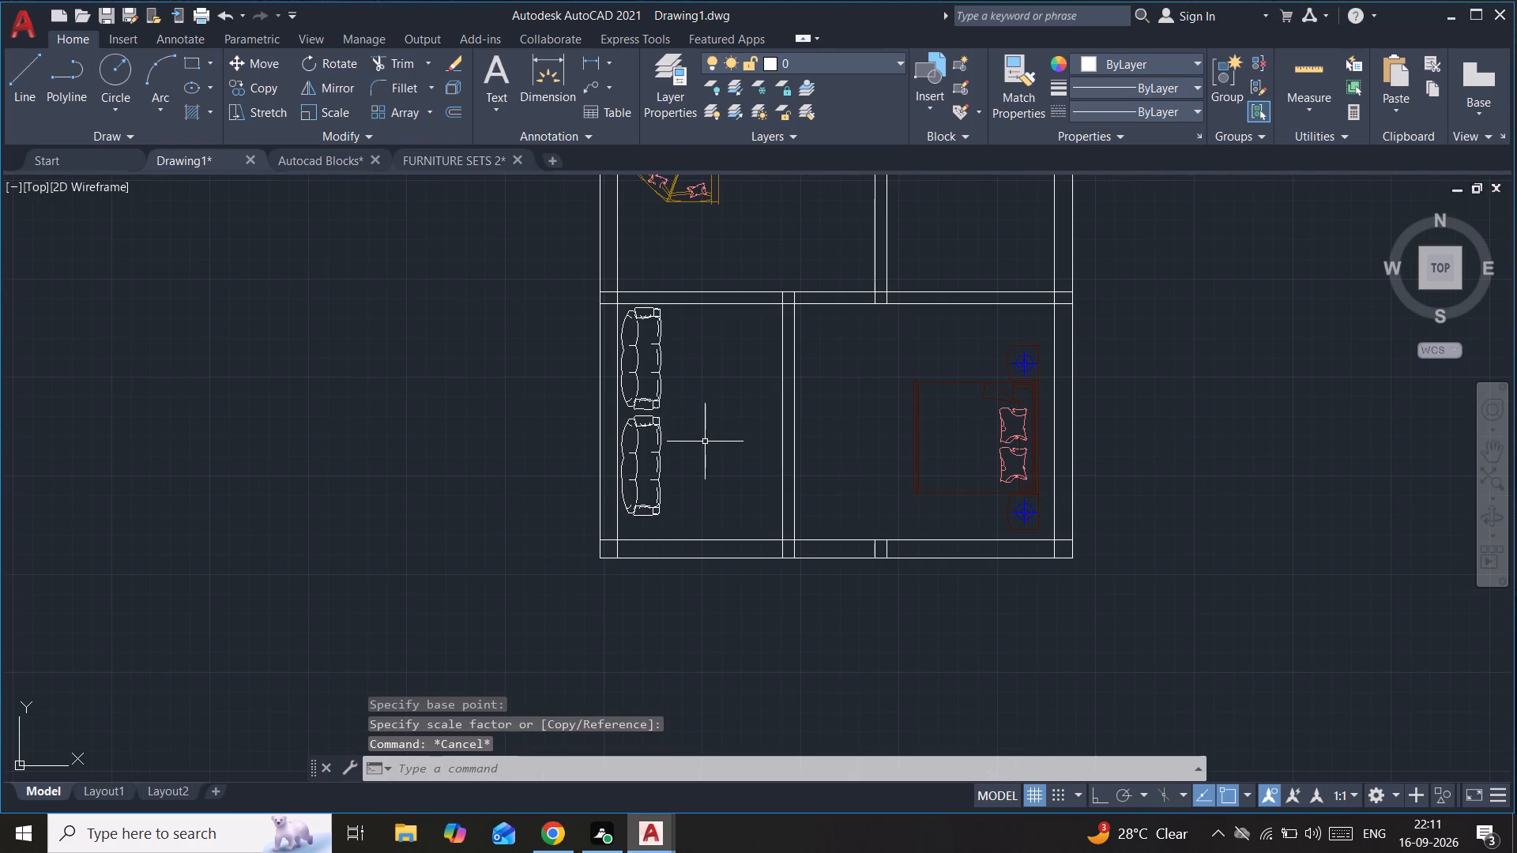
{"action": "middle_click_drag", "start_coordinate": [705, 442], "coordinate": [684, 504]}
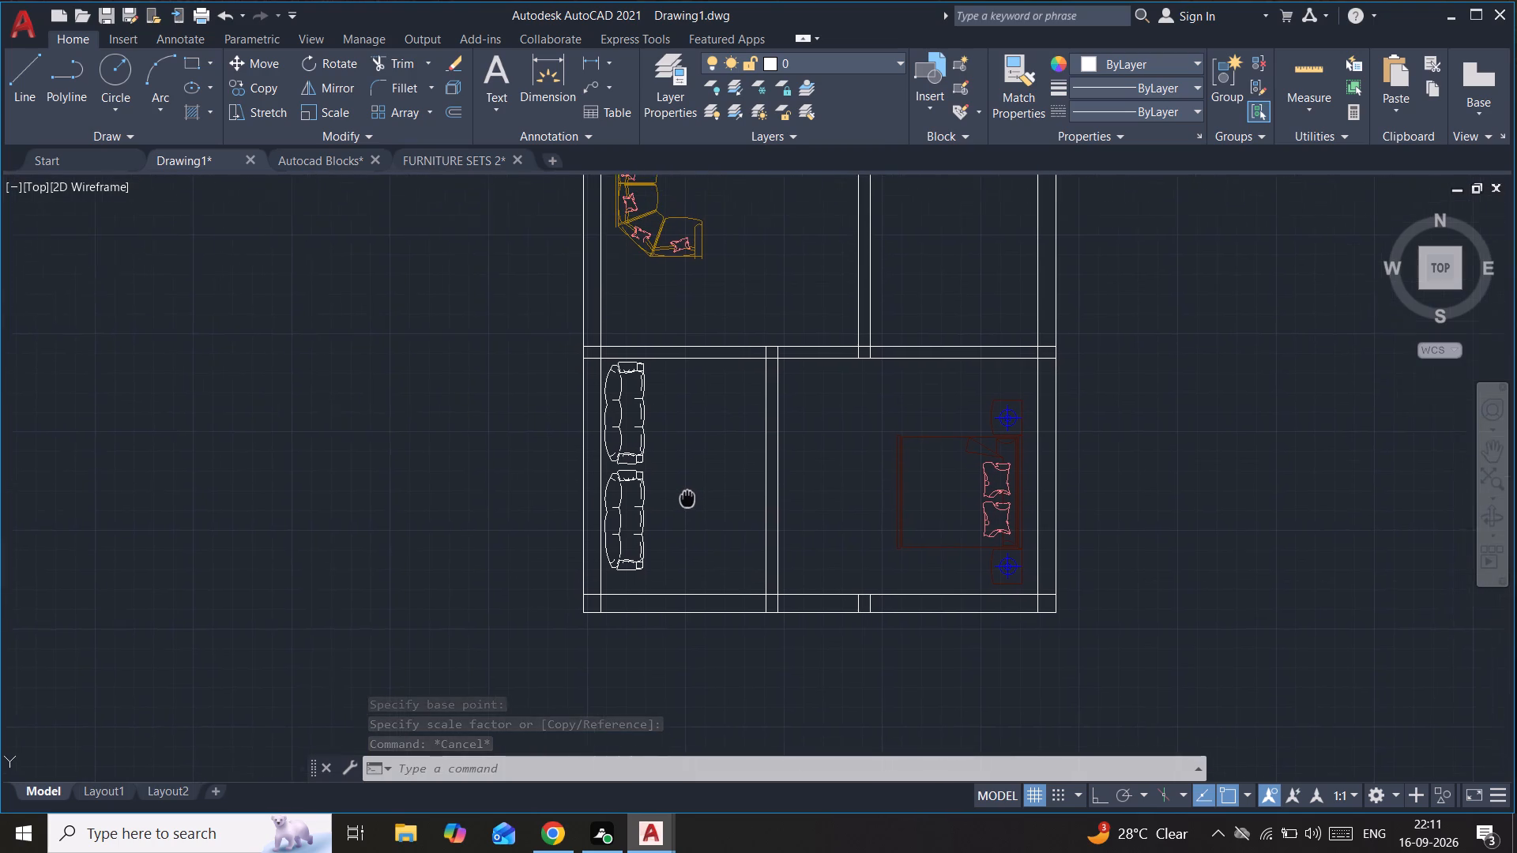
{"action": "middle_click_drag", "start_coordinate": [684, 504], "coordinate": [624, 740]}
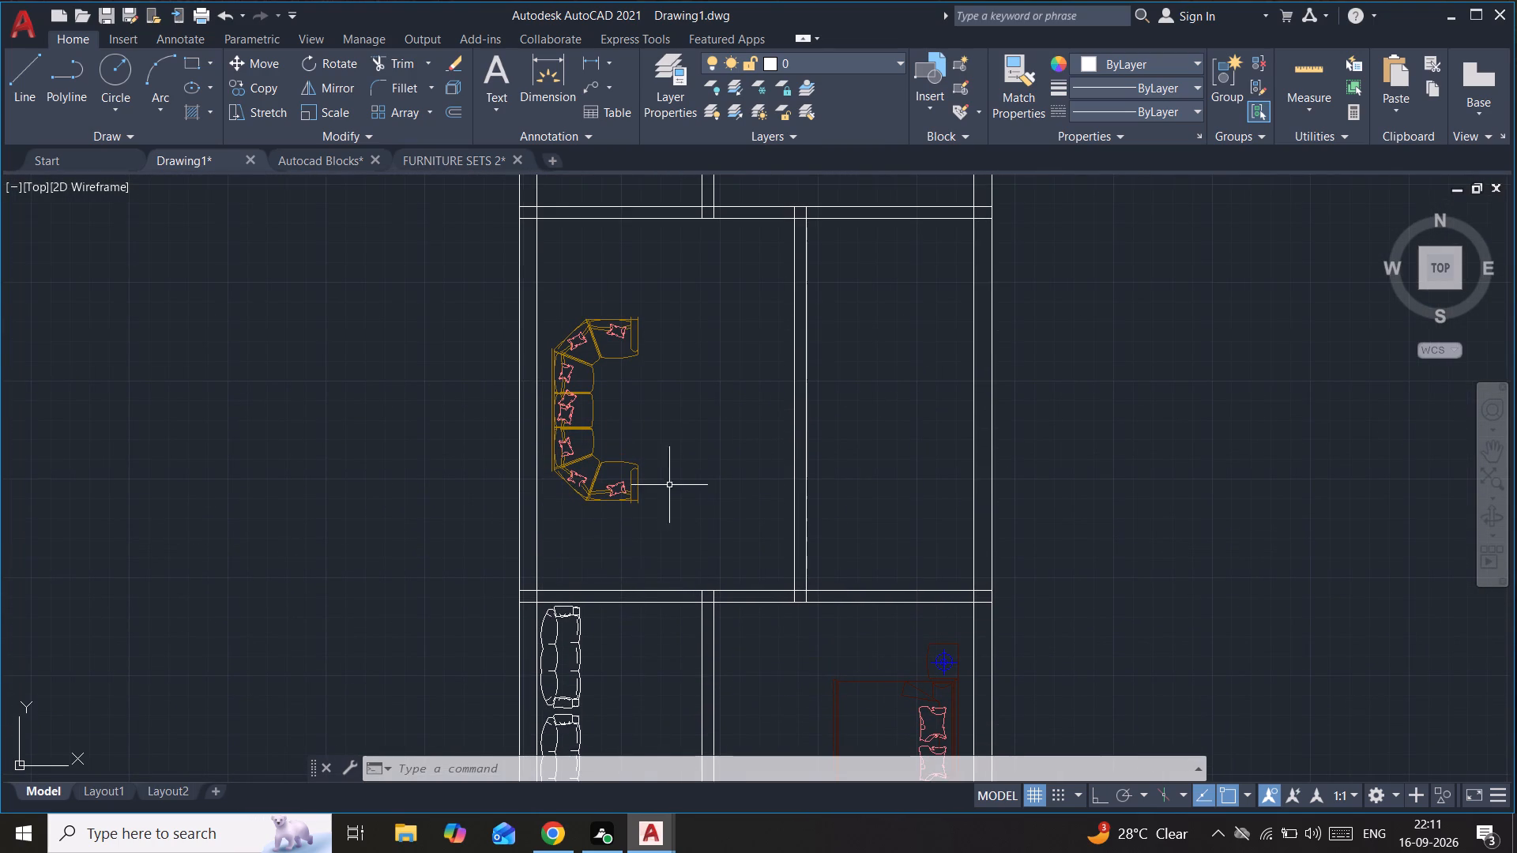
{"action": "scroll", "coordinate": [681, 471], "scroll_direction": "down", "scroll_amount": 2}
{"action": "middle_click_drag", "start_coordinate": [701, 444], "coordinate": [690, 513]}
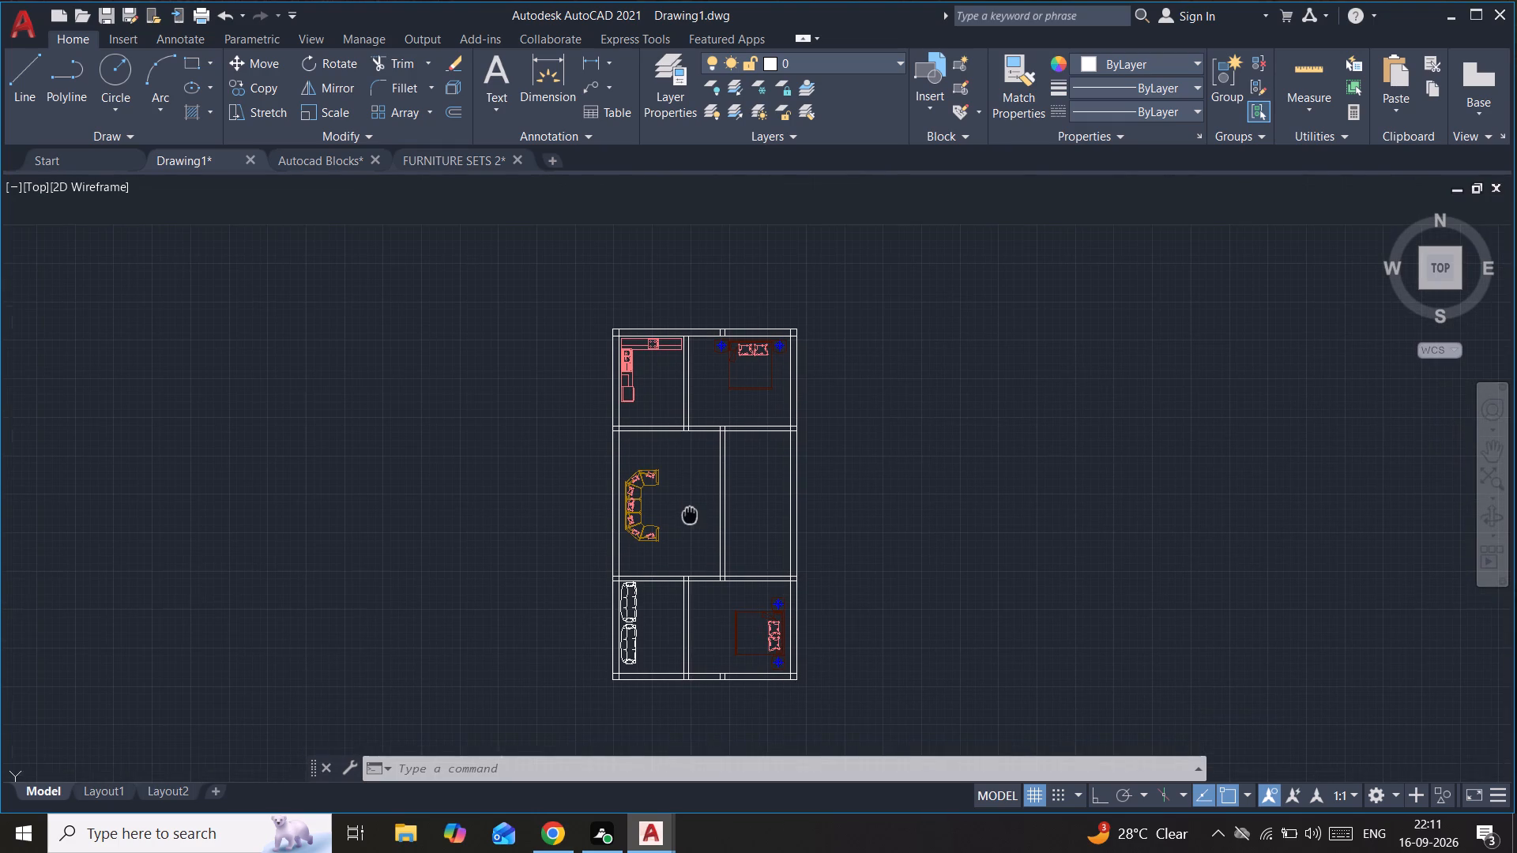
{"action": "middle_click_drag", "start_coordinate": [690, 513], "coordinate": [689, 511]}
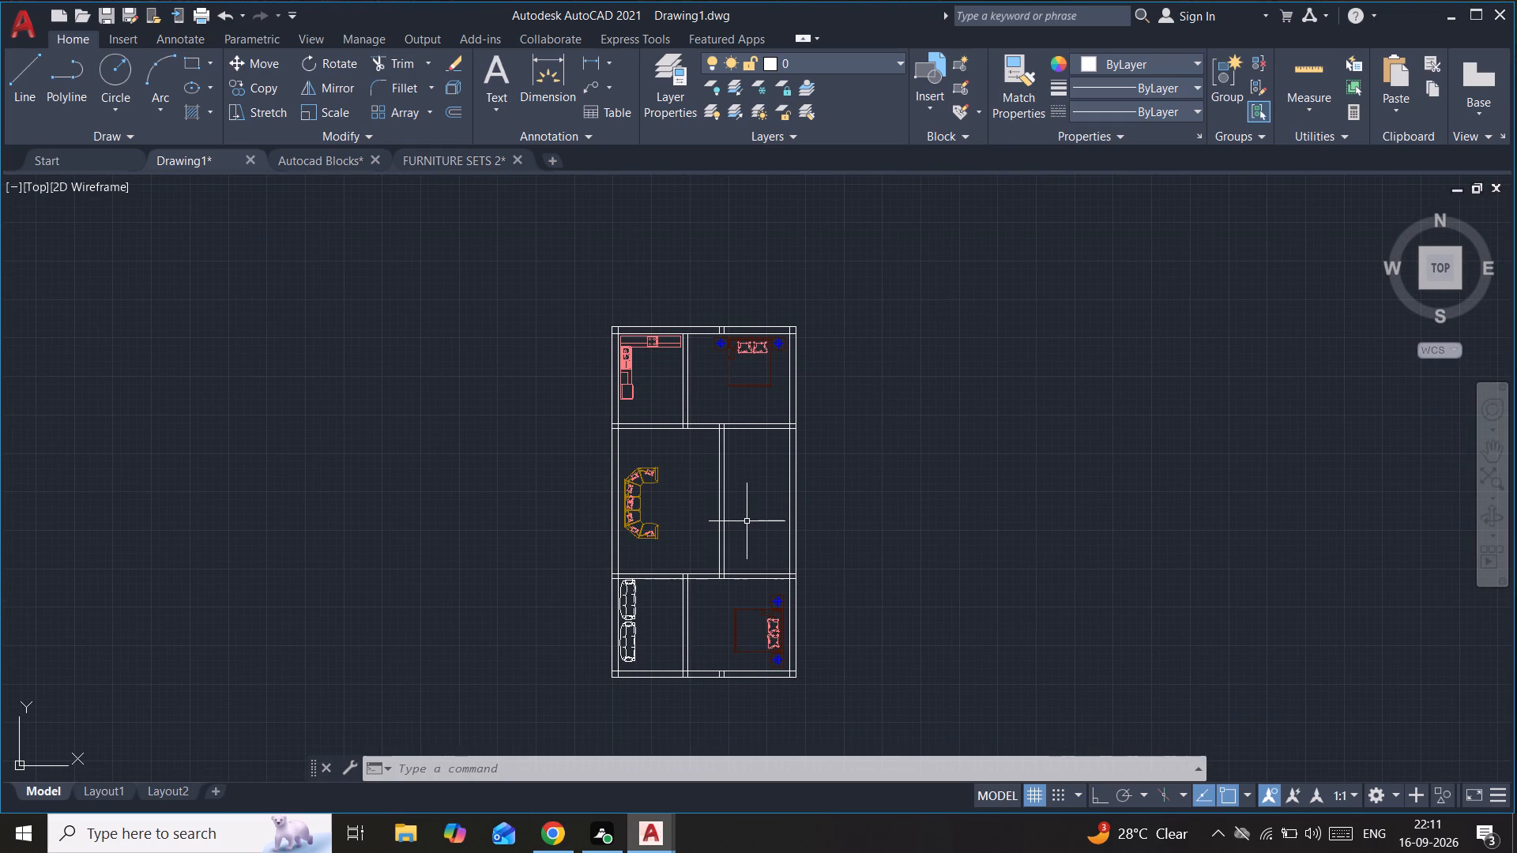
Offset the south line of the northern cross wall 4' south into the middle rooms.
{"action": "scroll", "coordinate": [747, 521], "scroll_direction": "up", "scroll_amount": 2}
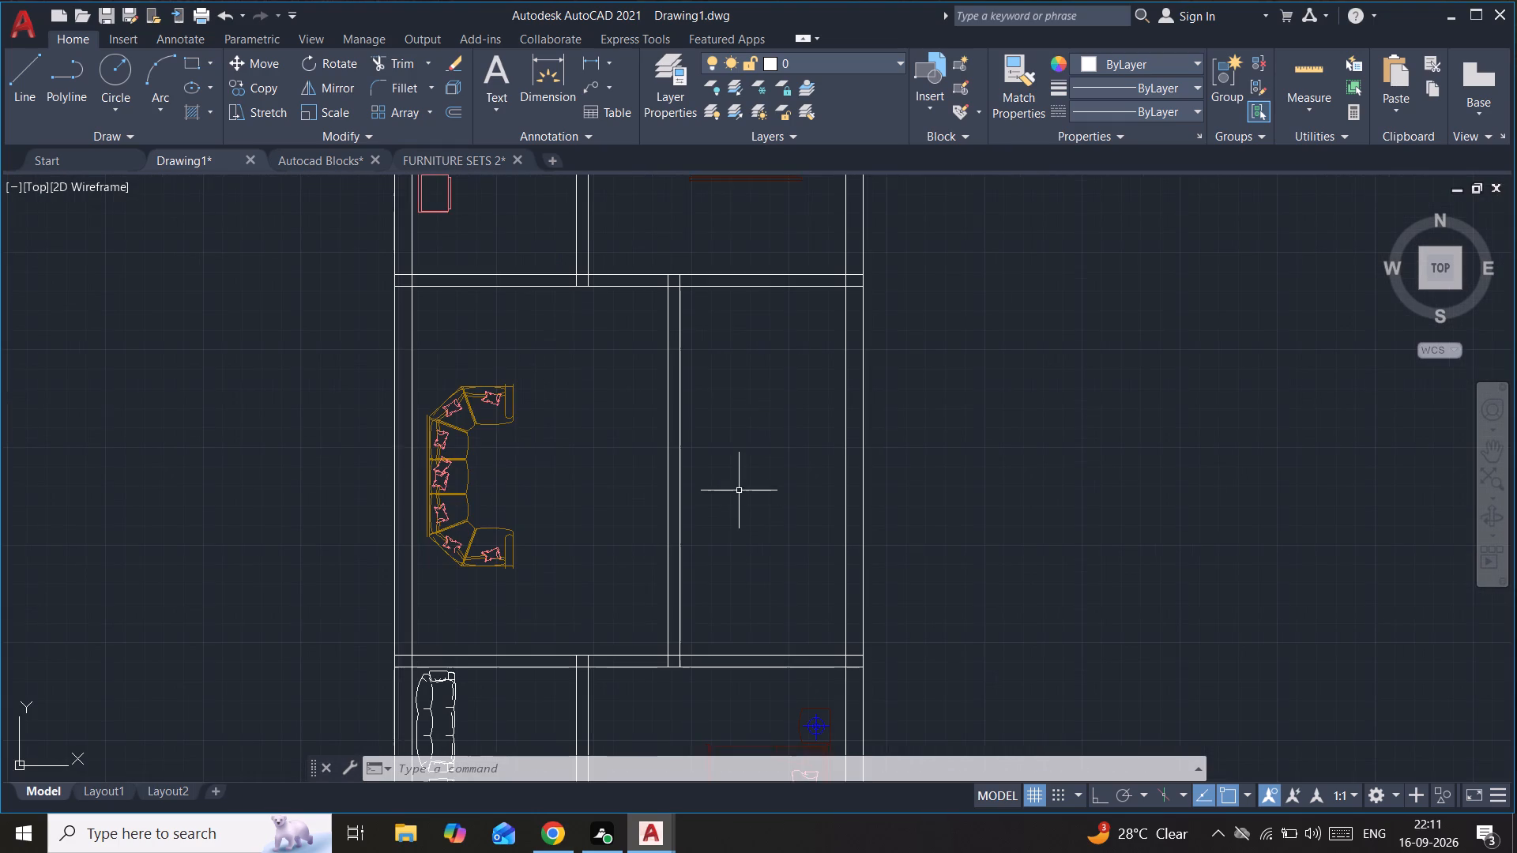
{"action": "left_click", "coordinate": [751, 286]}
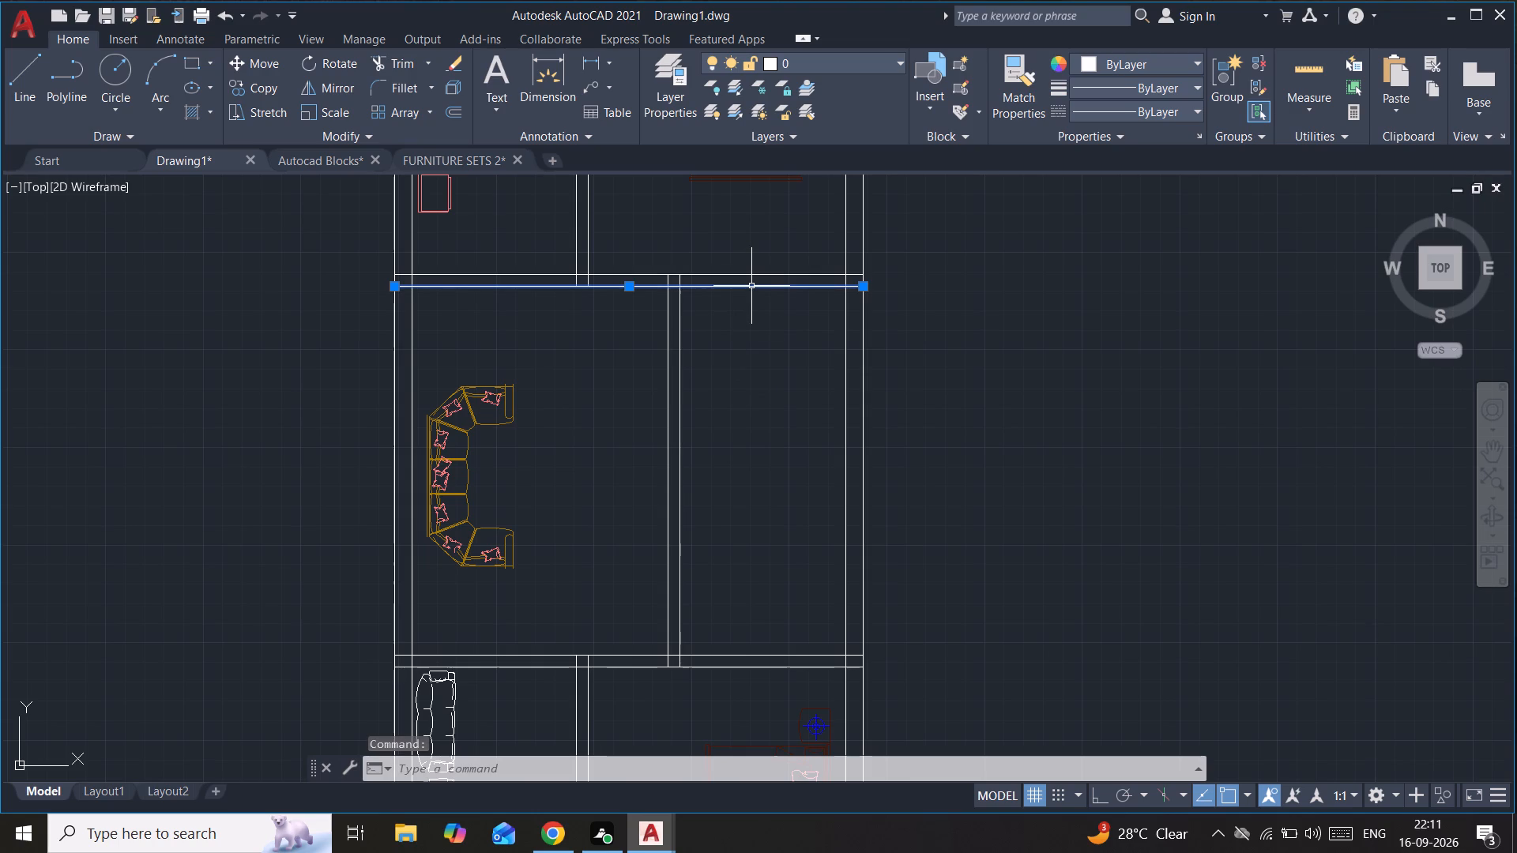
{"action": "type", "text": "of"}
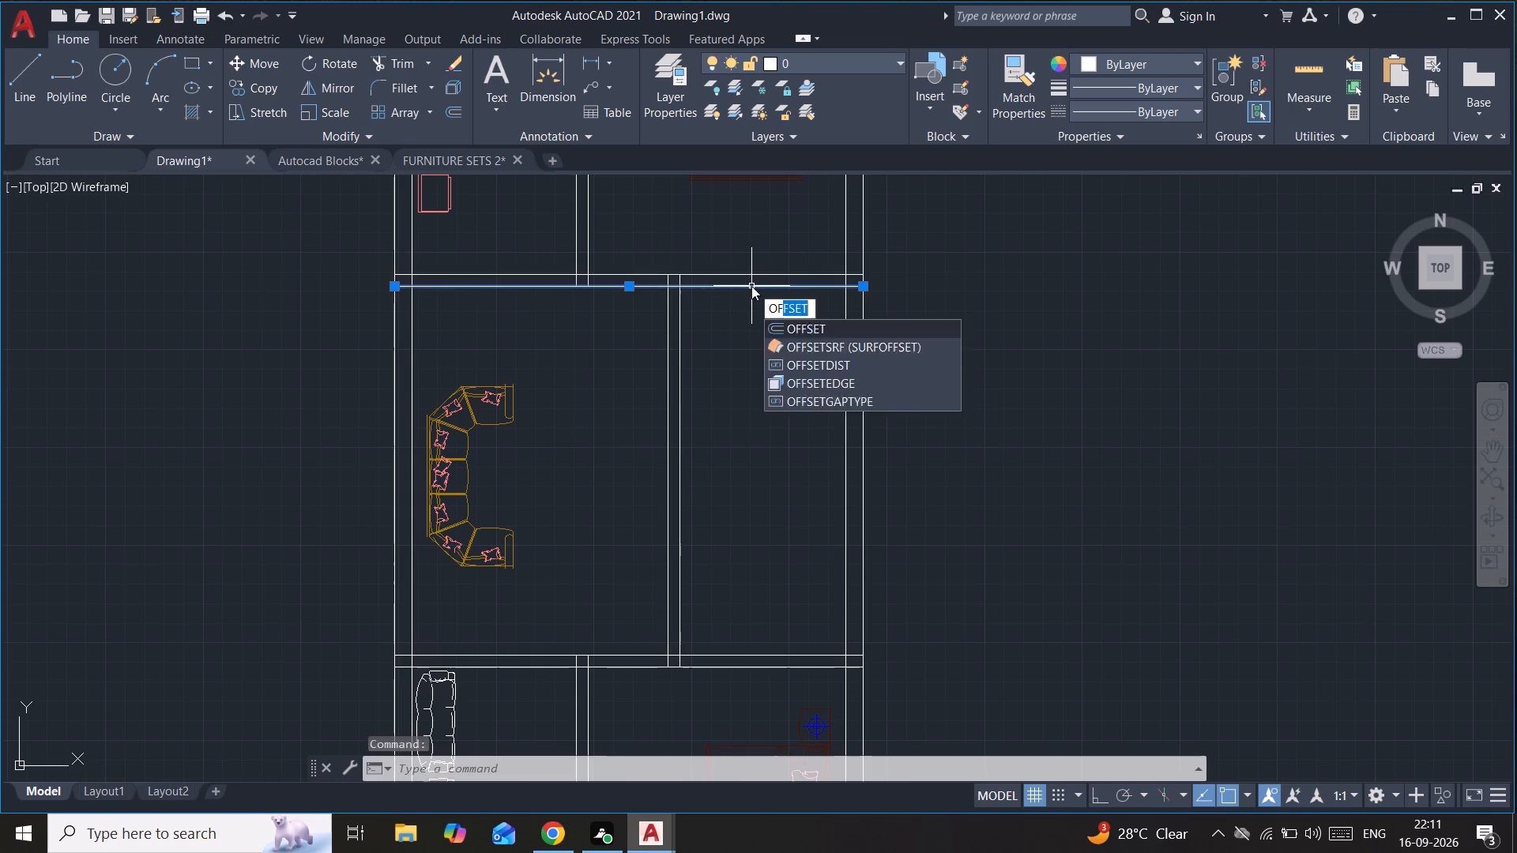
{"action": "key", "text": "Return"}
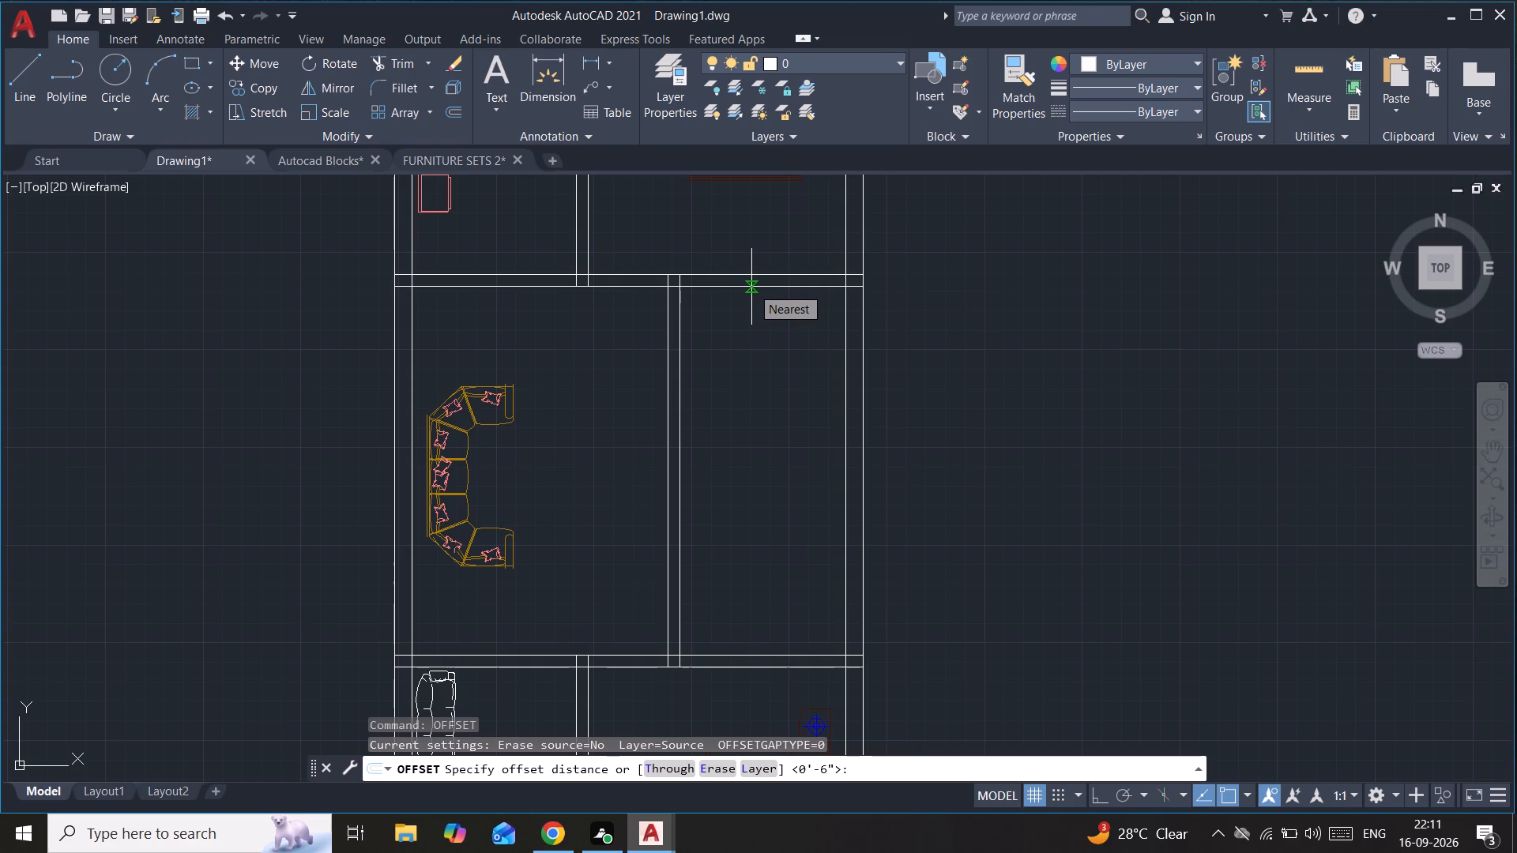
{"action": "type", "text": "4'"}
{"action": "key", "text": "Return"}
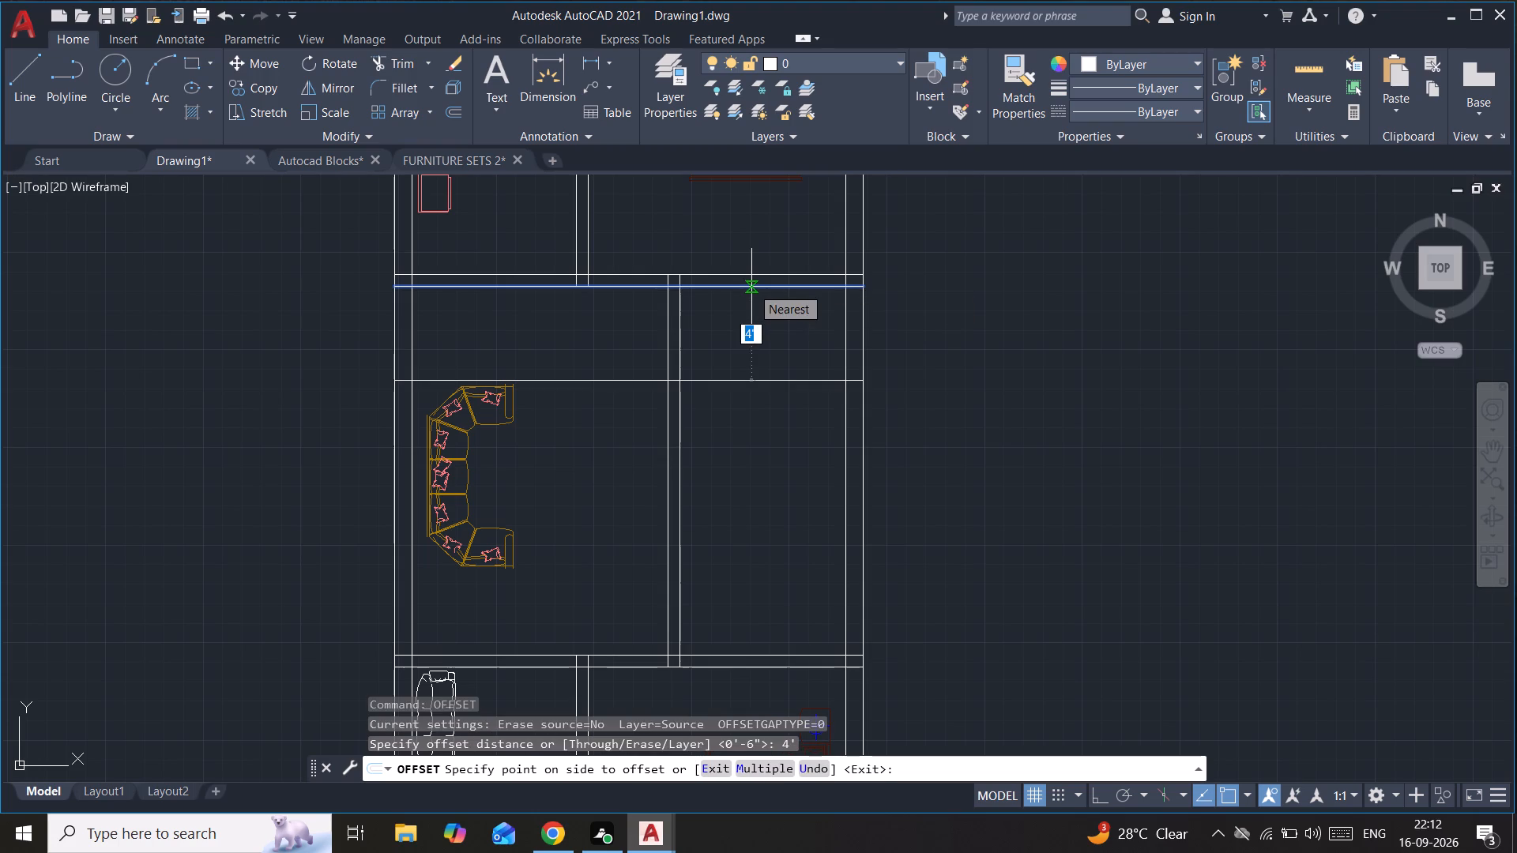
{"action": "left_click", "coordinate": [755, 321]}
{"action": "key", "text": "Escape"}
Trim the new offset line across the living room between the west wall and the vertical partition.
{"action": "left_click", "coordinate": [774, 363]}
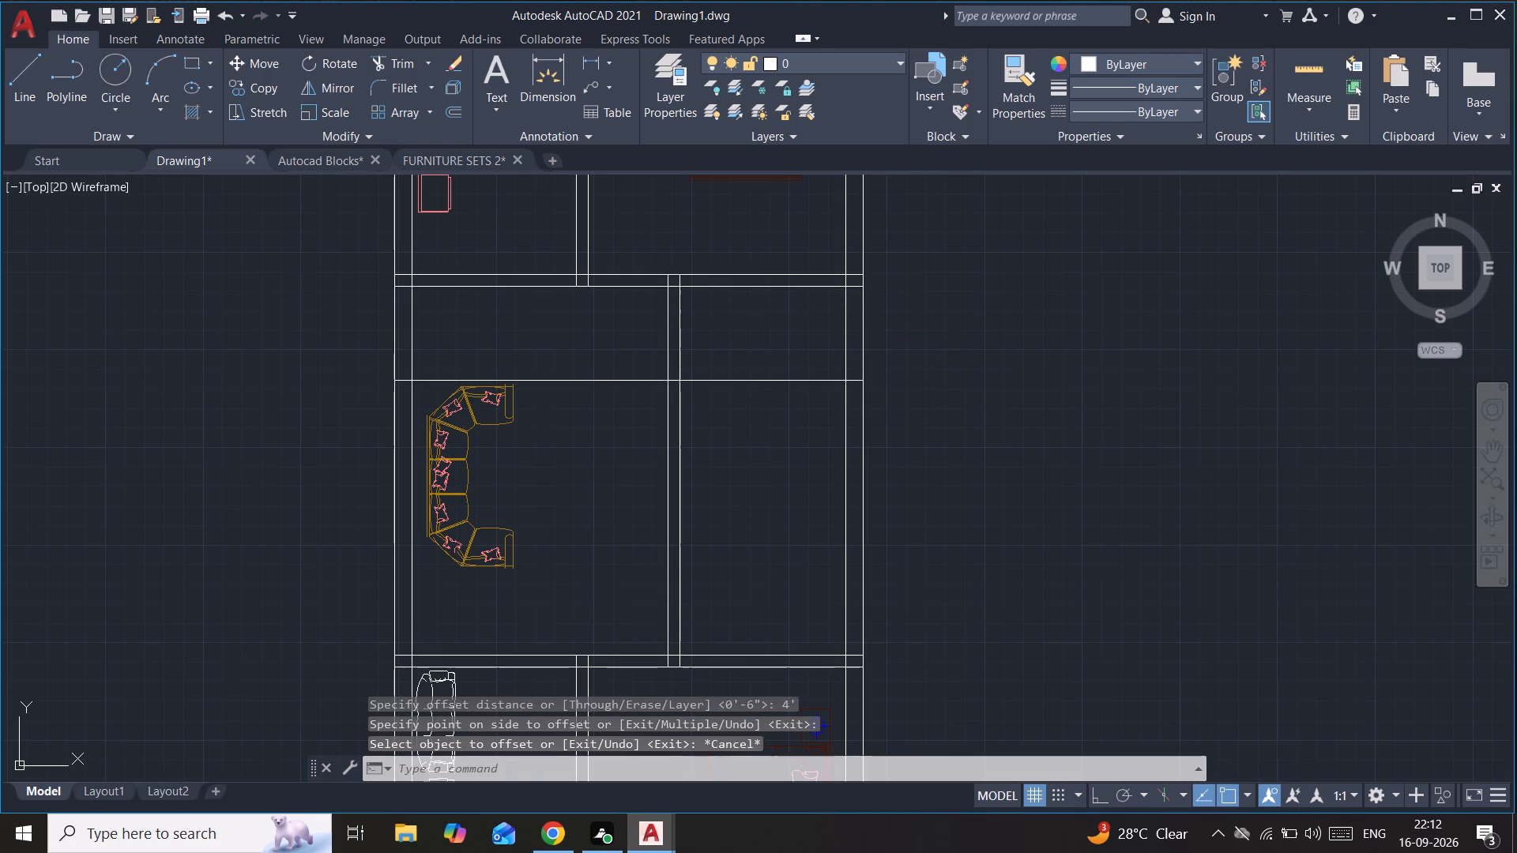
{"action": "left_click", "coordinate": [722, 437]}
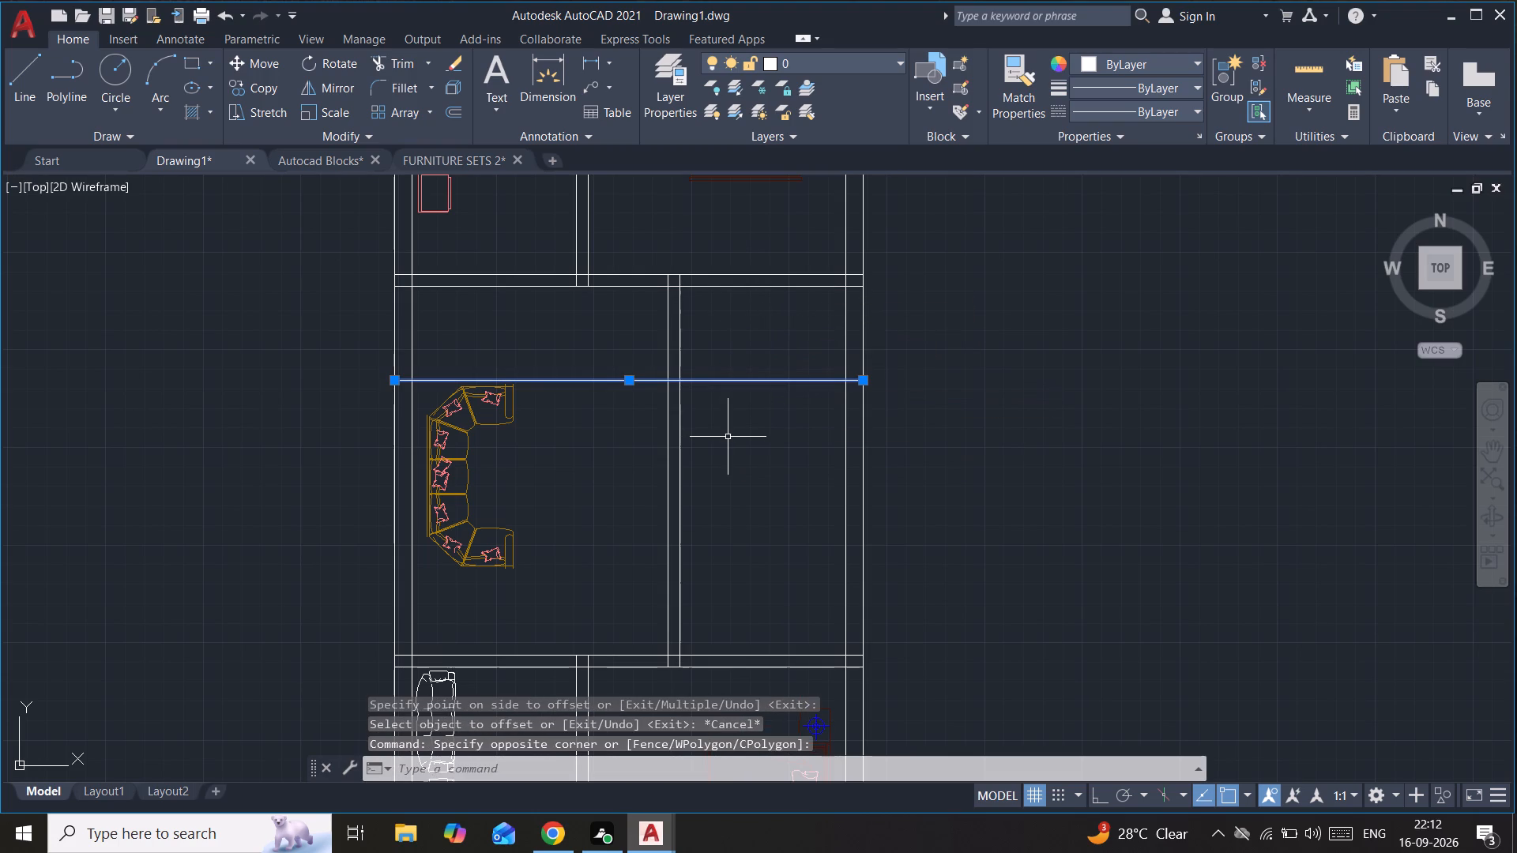
{"action": "key", "text": "Escape"}
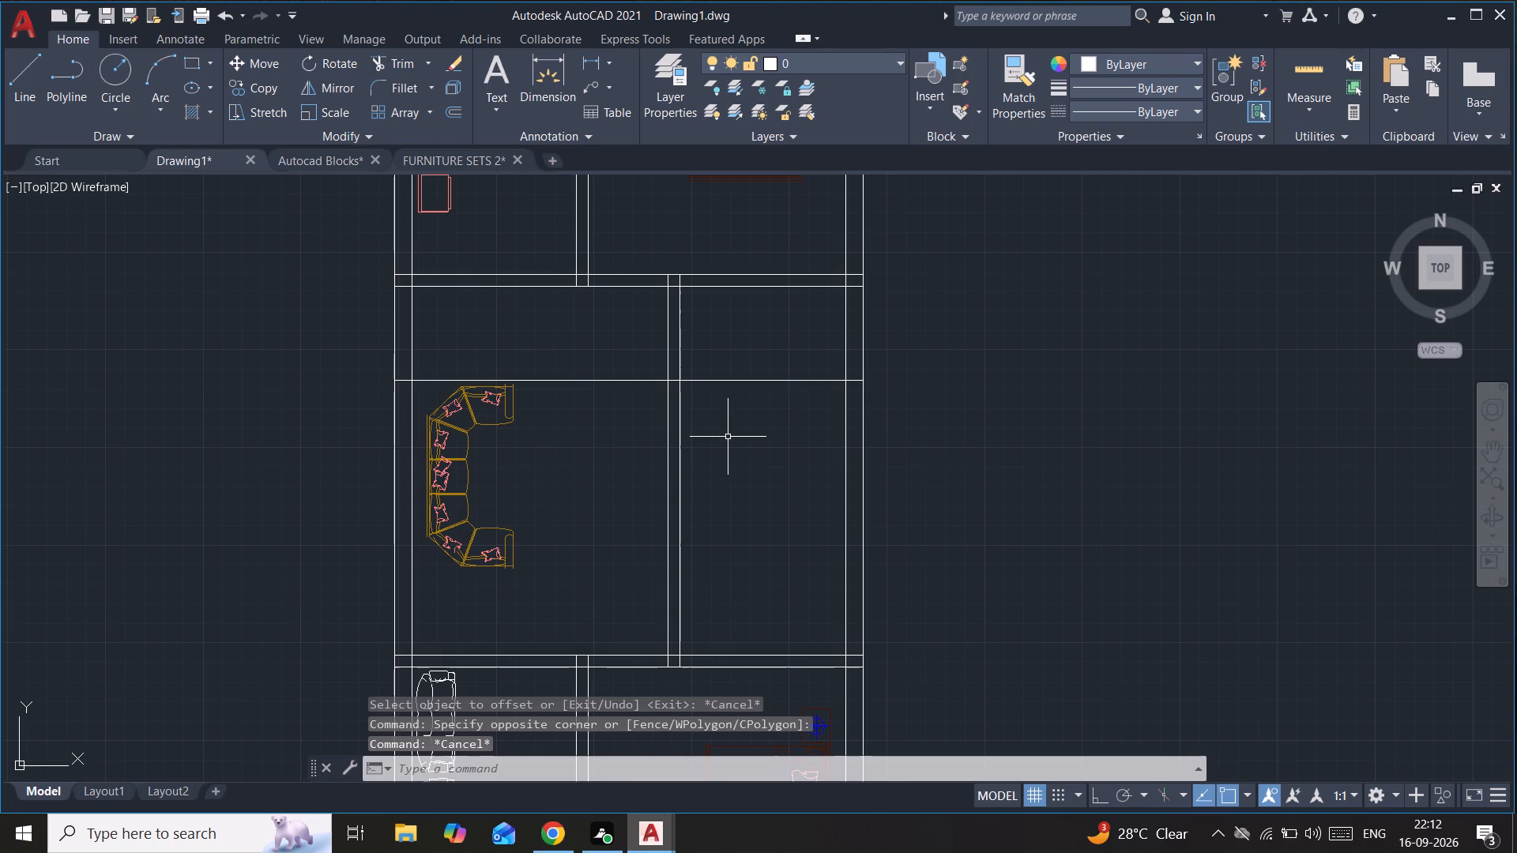
{"action": "type", "text": "tr"}
{"action": "key", "text": "Return"}
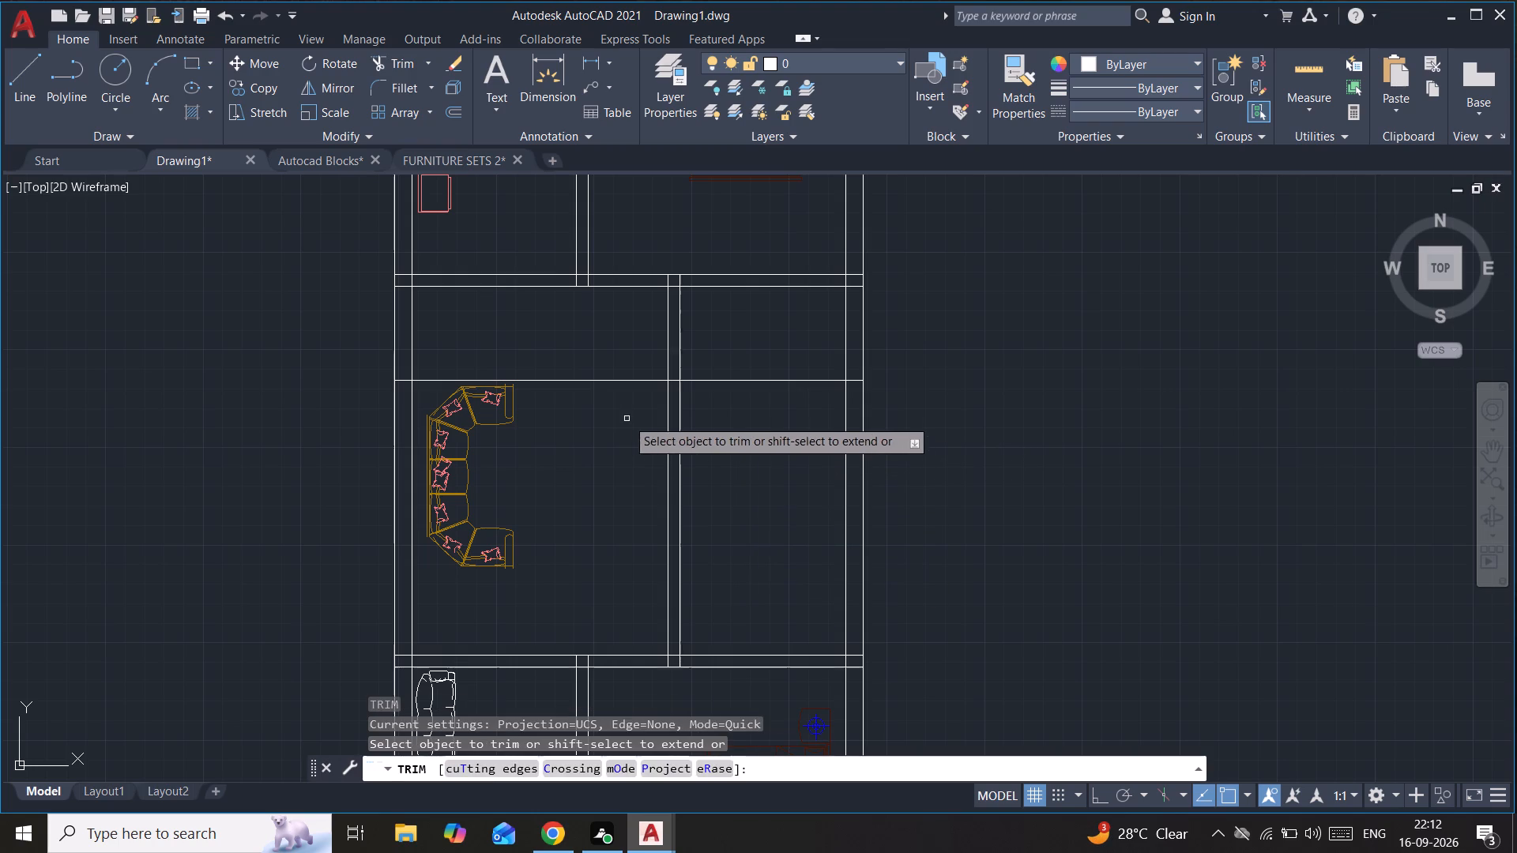
{"action": "left_click_drag", "start_coordinate": [615, 405], "coordinate": [616, 350]}
{"action": "key", "text": "Escape"}
Offset the remaining line east of the partition 6" south to form a partition wall.
{"action": "left_click", "coordinate": [762, 352]}
{"action": "left_click", "coordinate": [747, 410]}
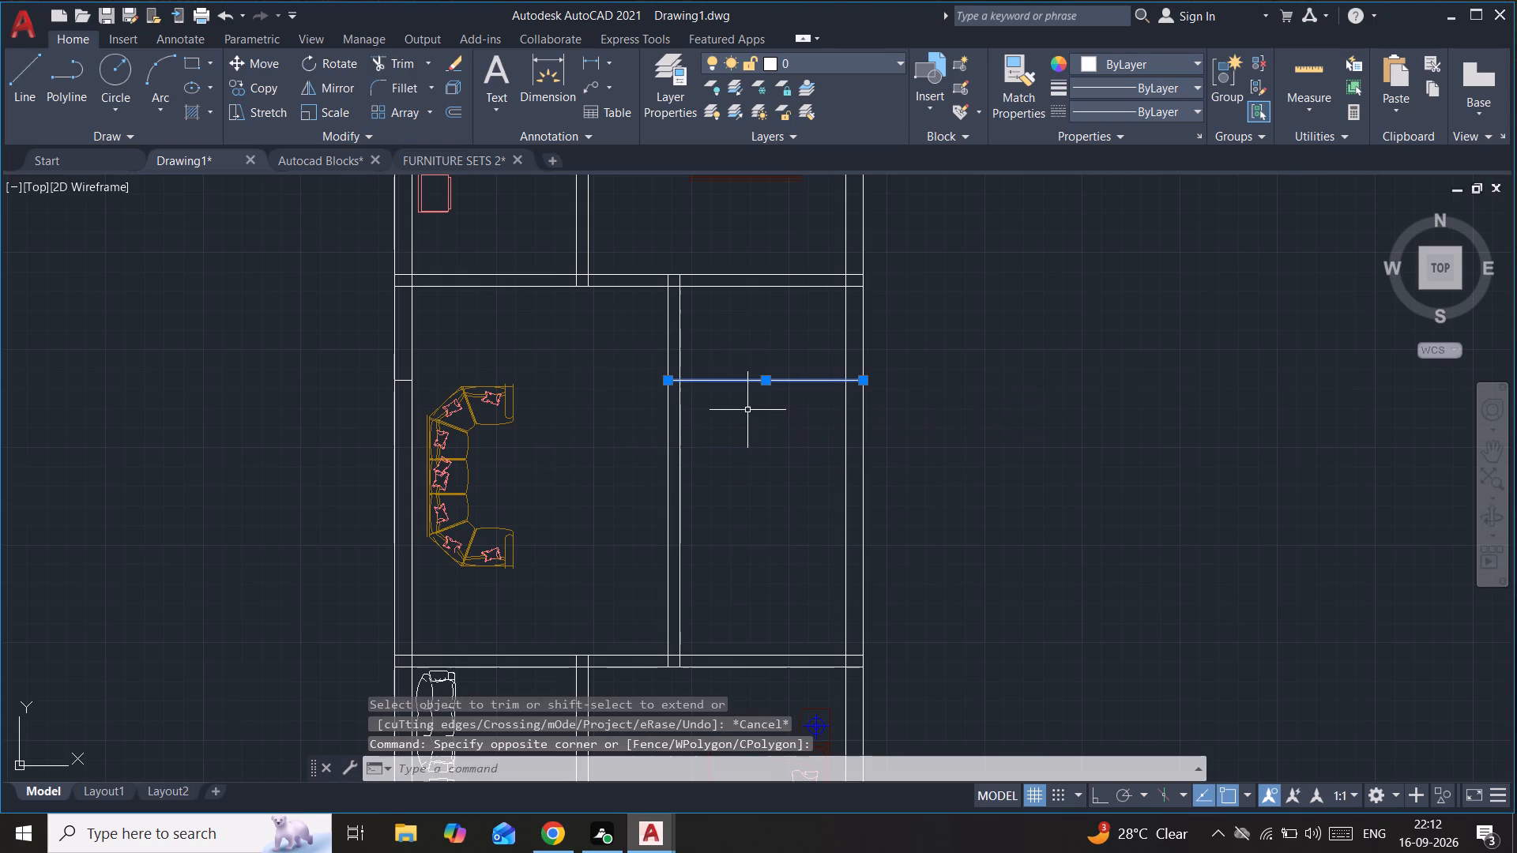
{"action": "type", "text": "of"}
{"action": "key", "text": "Return"}
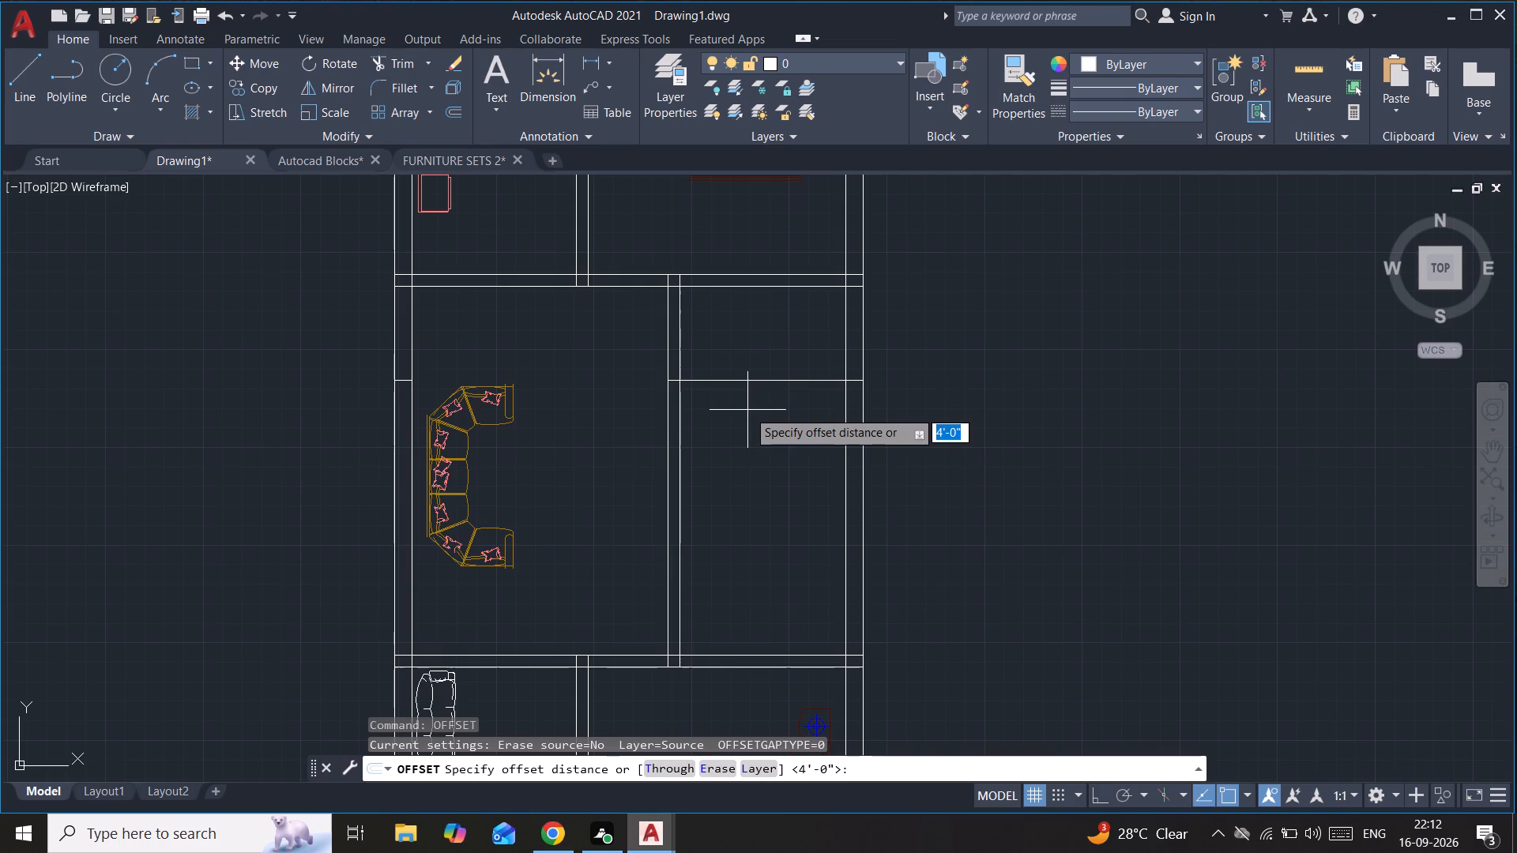
{"action": "type", "text": "6\""}
{"action": "key", "text": "Return"}
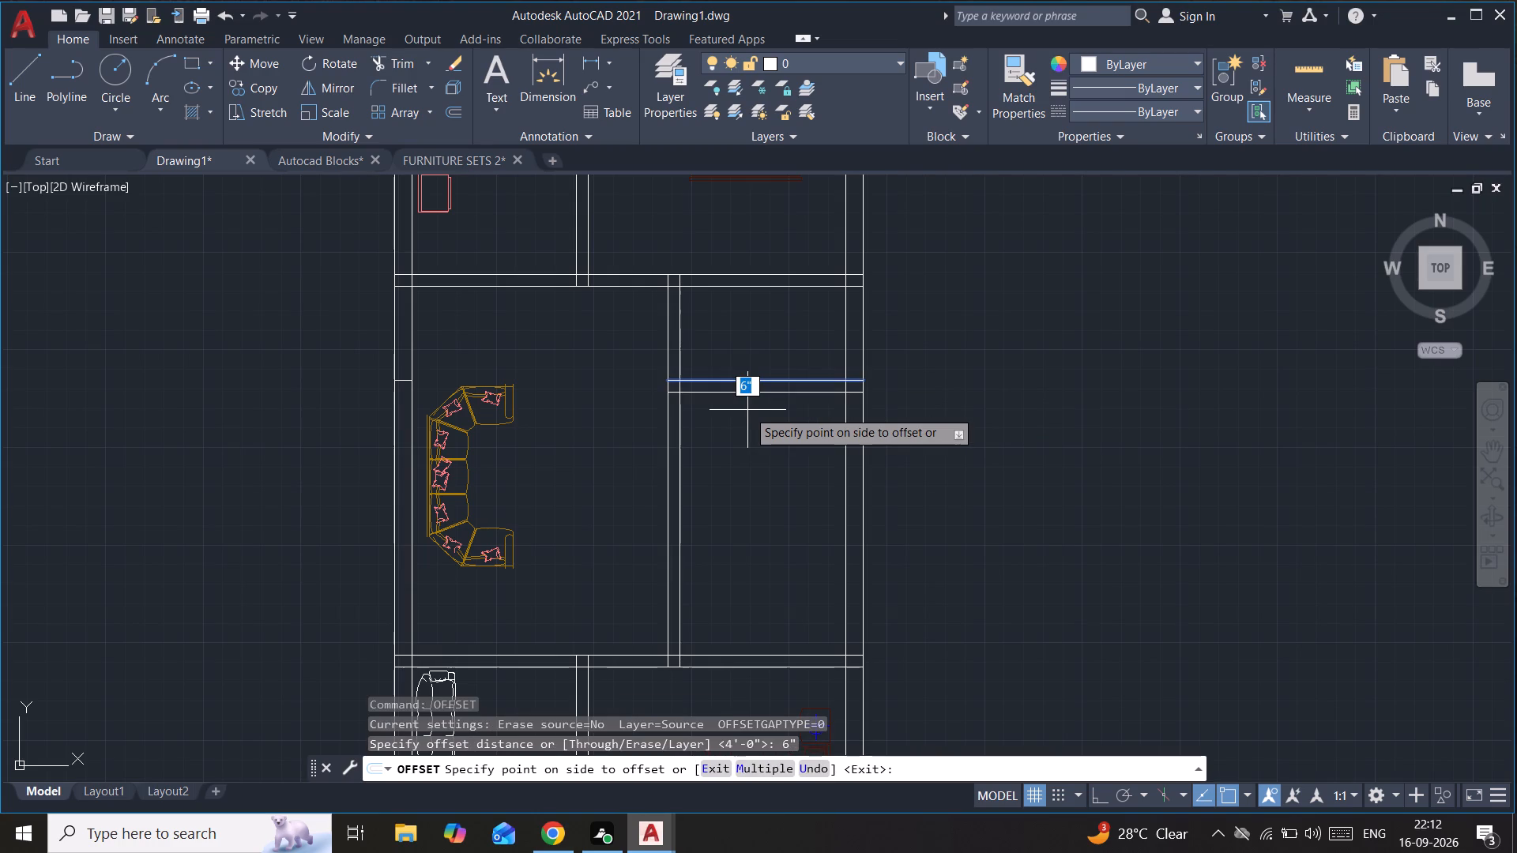
{"action": "left_click", "coordinate": [747, 432]}
{"action": "key", "text": "Escape"}
Offset the north line of the southern cross wall 4' north into the middle rooms.
{"action": "middle_click_drag", "start_coordinate": [747, 432], "coordinate": [730, 364]}
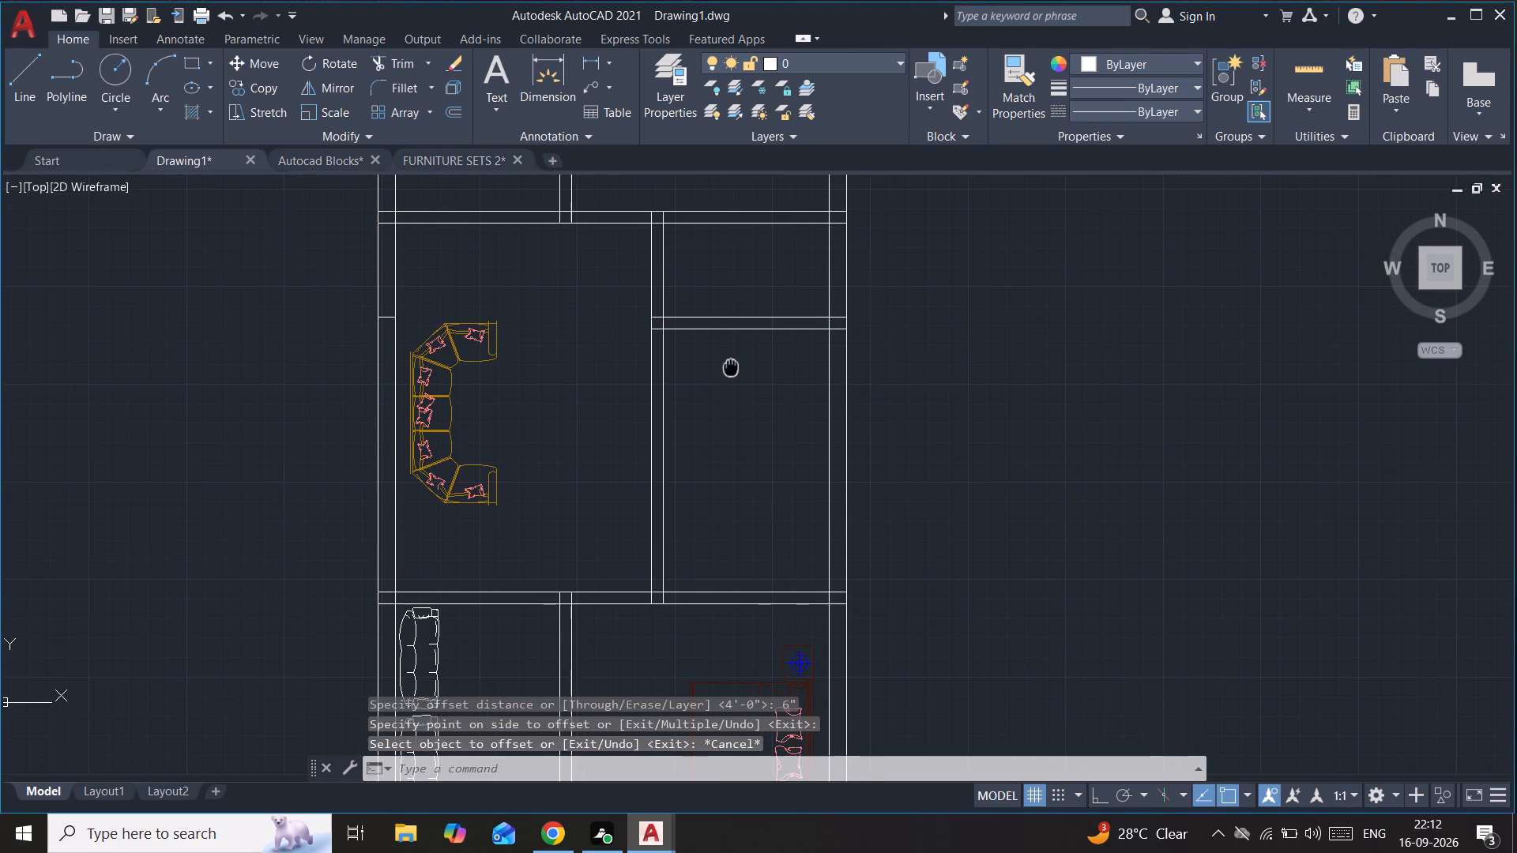
{"action": "middle_click_drag", "start_coordinate": [730, 364], "coordinate": [747, 393]}
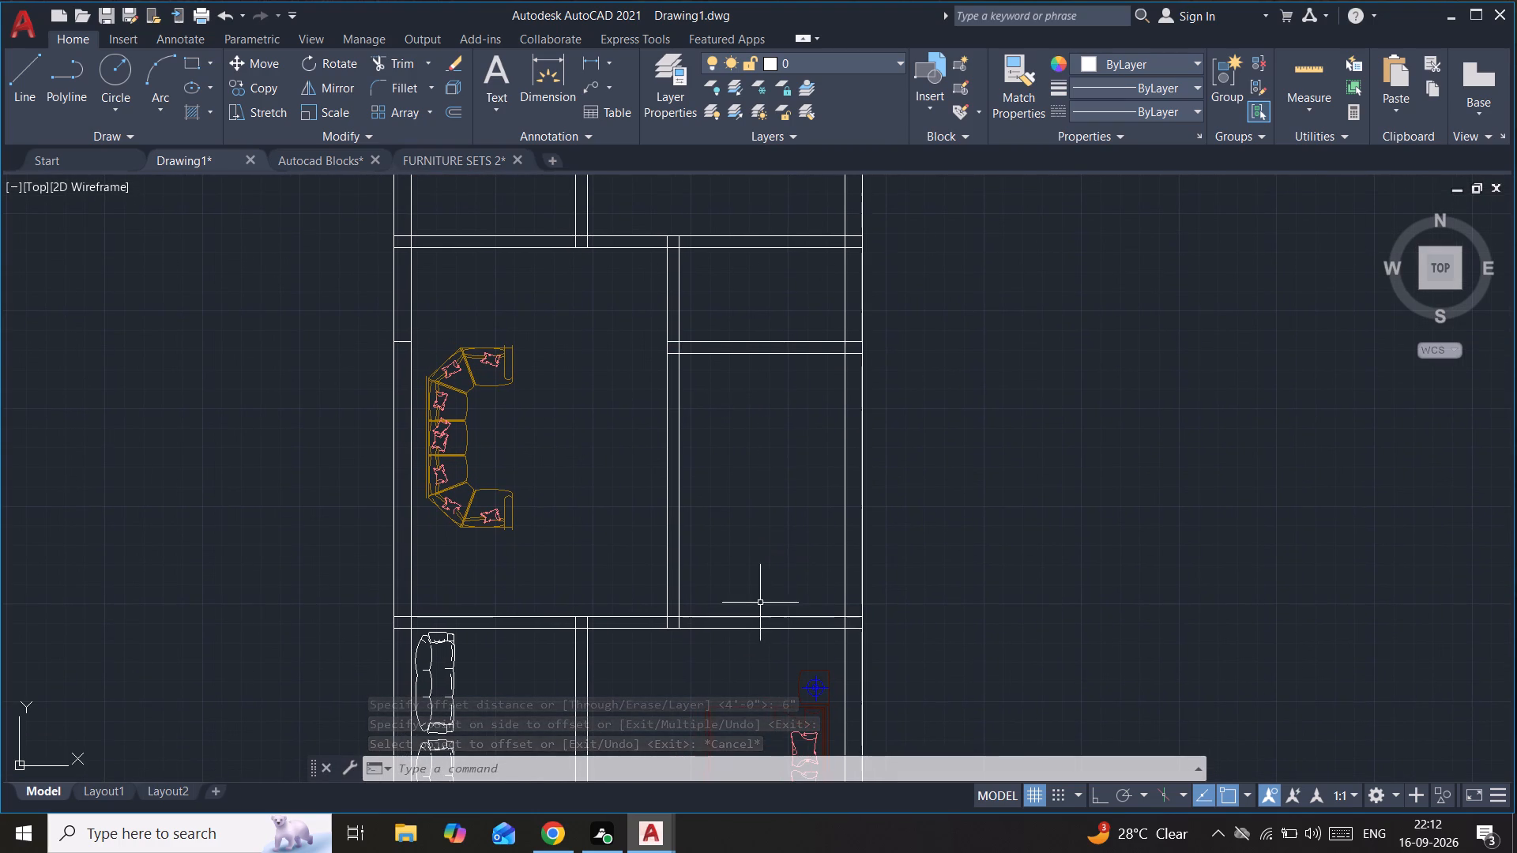
{"action": "left_click", "coordinate": [758, 607]}
{"action": "left_click", "coordinate": [740, 622]}
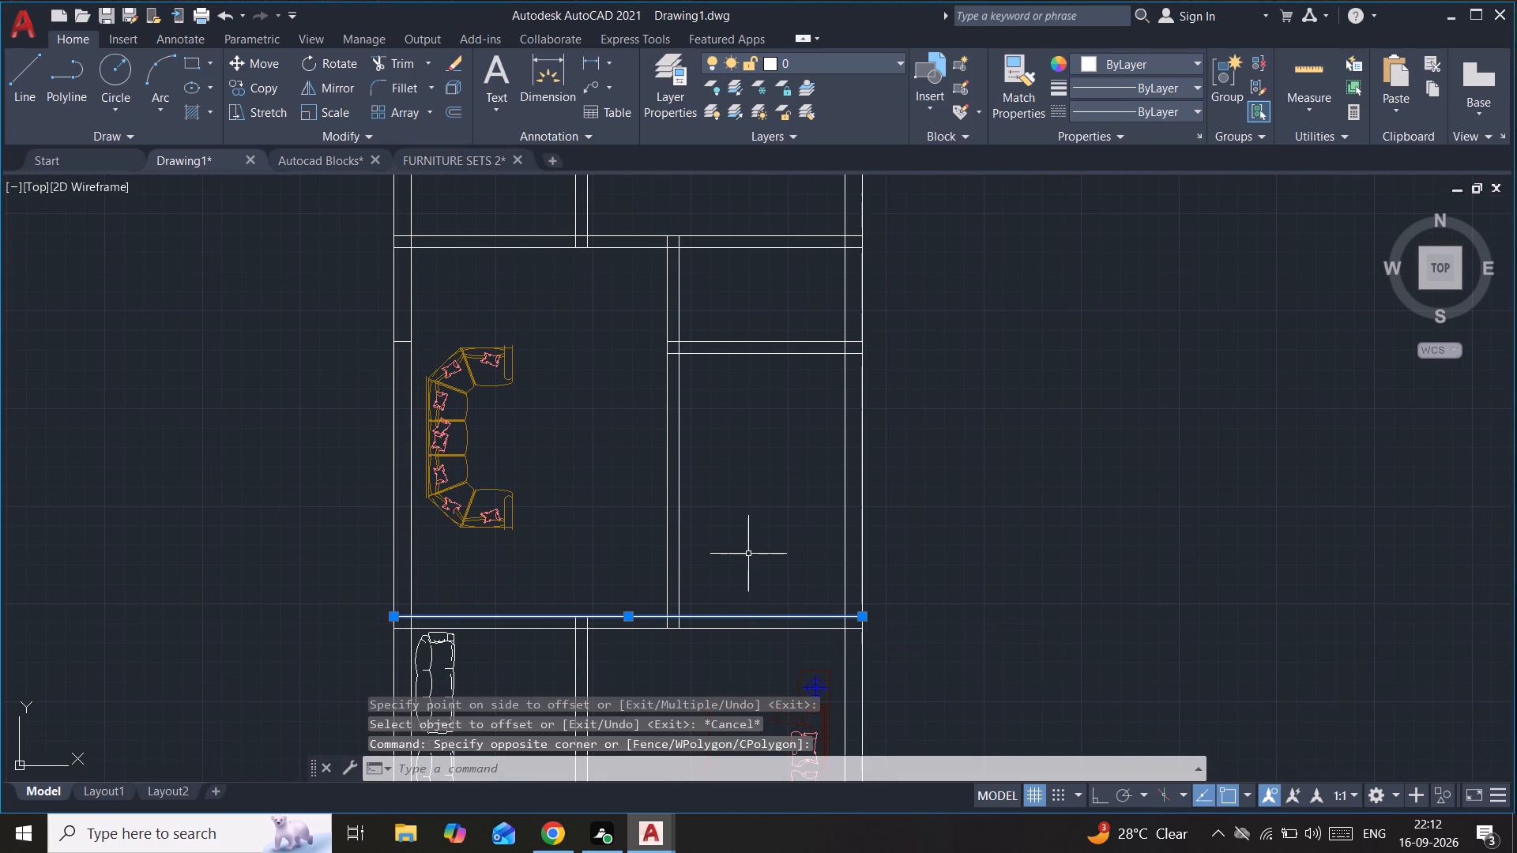
{"action": "middle_click_drag", "start_coordinate": [748, 553], "coordinate": [748, 522]}
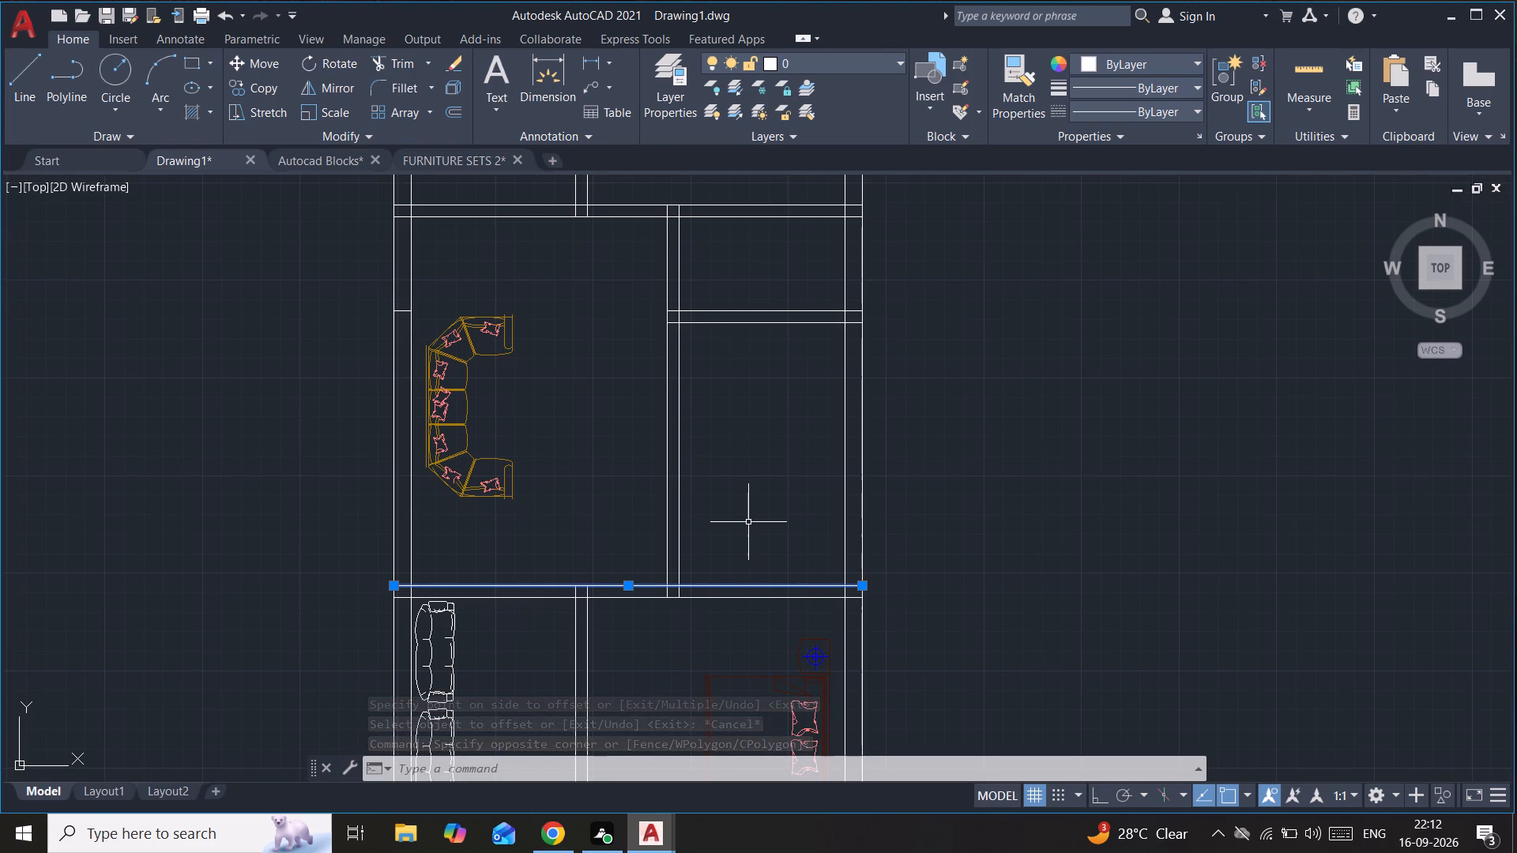
{"action": "scroll", "coordinate": [748, 521], "scroll_direction": "down", "scroll_amount": 1}
{"action": "middle_click_drag", "start_coordinate": [751, 520], "coordinate": [881, 489]}
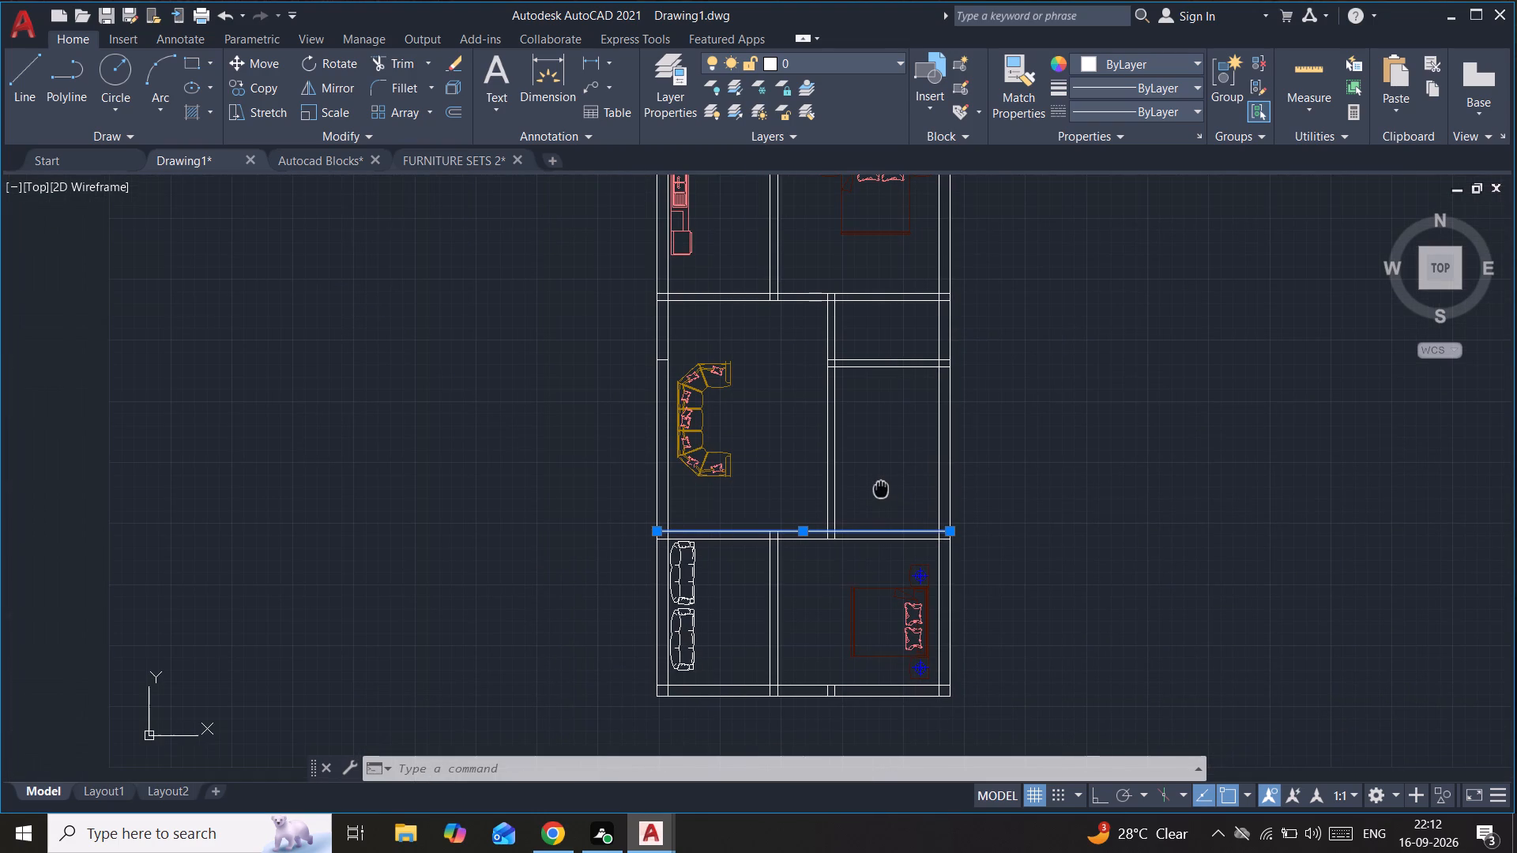
{"action": "middle_click_drag", "start_coordinate": [881, 489], "coordinate": [904, 475]}
{"action": "scroll", "coordinate": [904, 475], "scroll_direction": "up", "scroll_amount": 1}
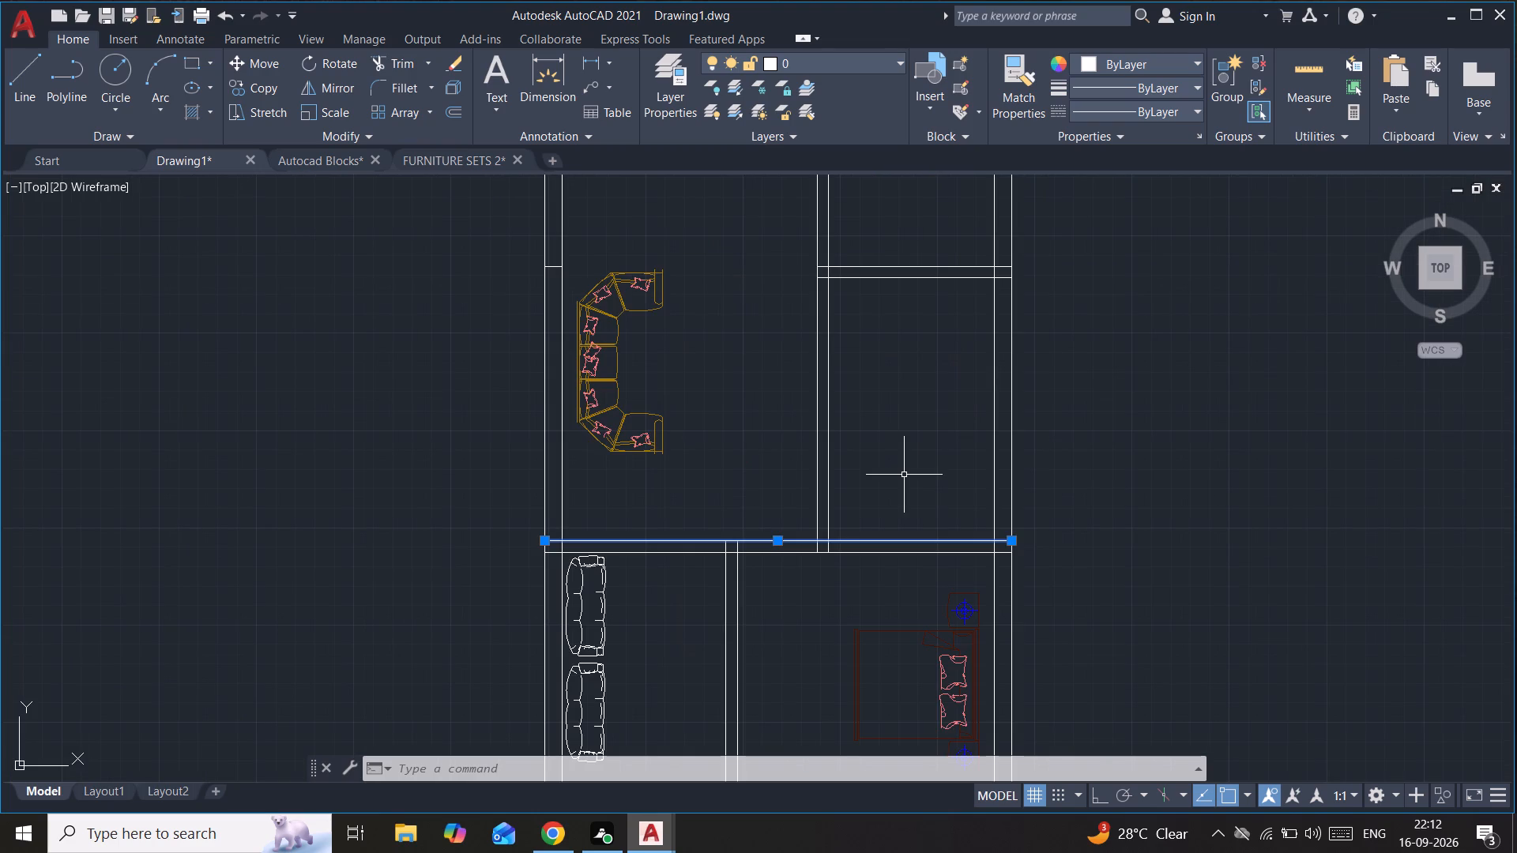
{"action": "type", "text": "of"}
{"action": "key", "text": "Return"}
{"action": "type", "text": "4'"}
{"action": "key", "text": "Return"}
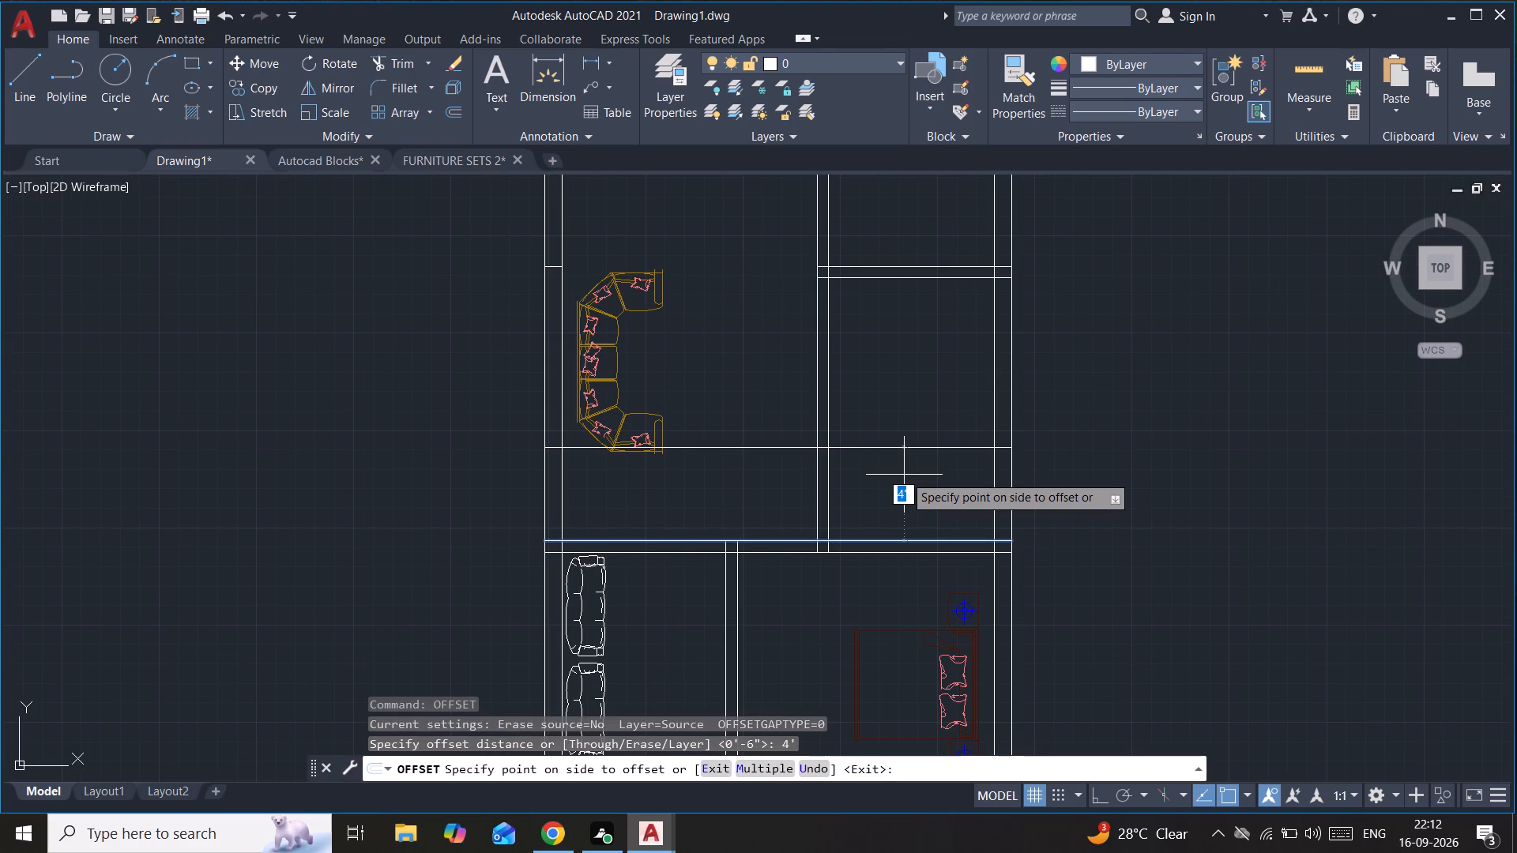
{"action": "left_click", "coordinate": [898, 453]}
{"action": "key", "text": "Escape"}
Trim the new line across the living room and delete its leftover piece at the C-shaped sofa.
{"action": "type", "text": "tr"}
{"action": "key", "text": "Return"}
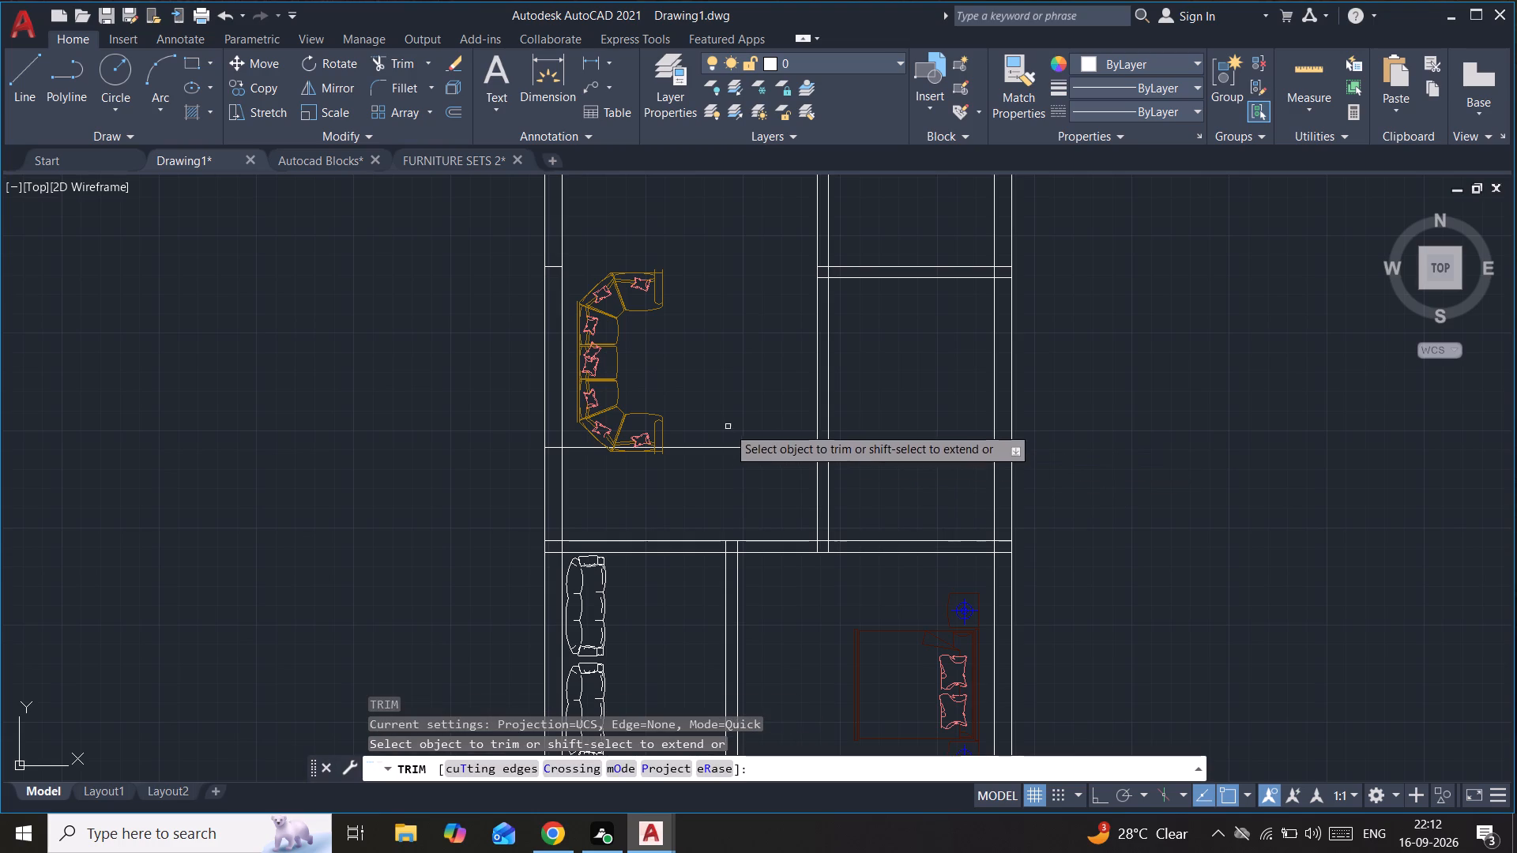
{"action": "left_click_drag", "start_coordinate": [725, 423], "coordinate": [721, 471]}
{"action": "key", "text": "Escape"}
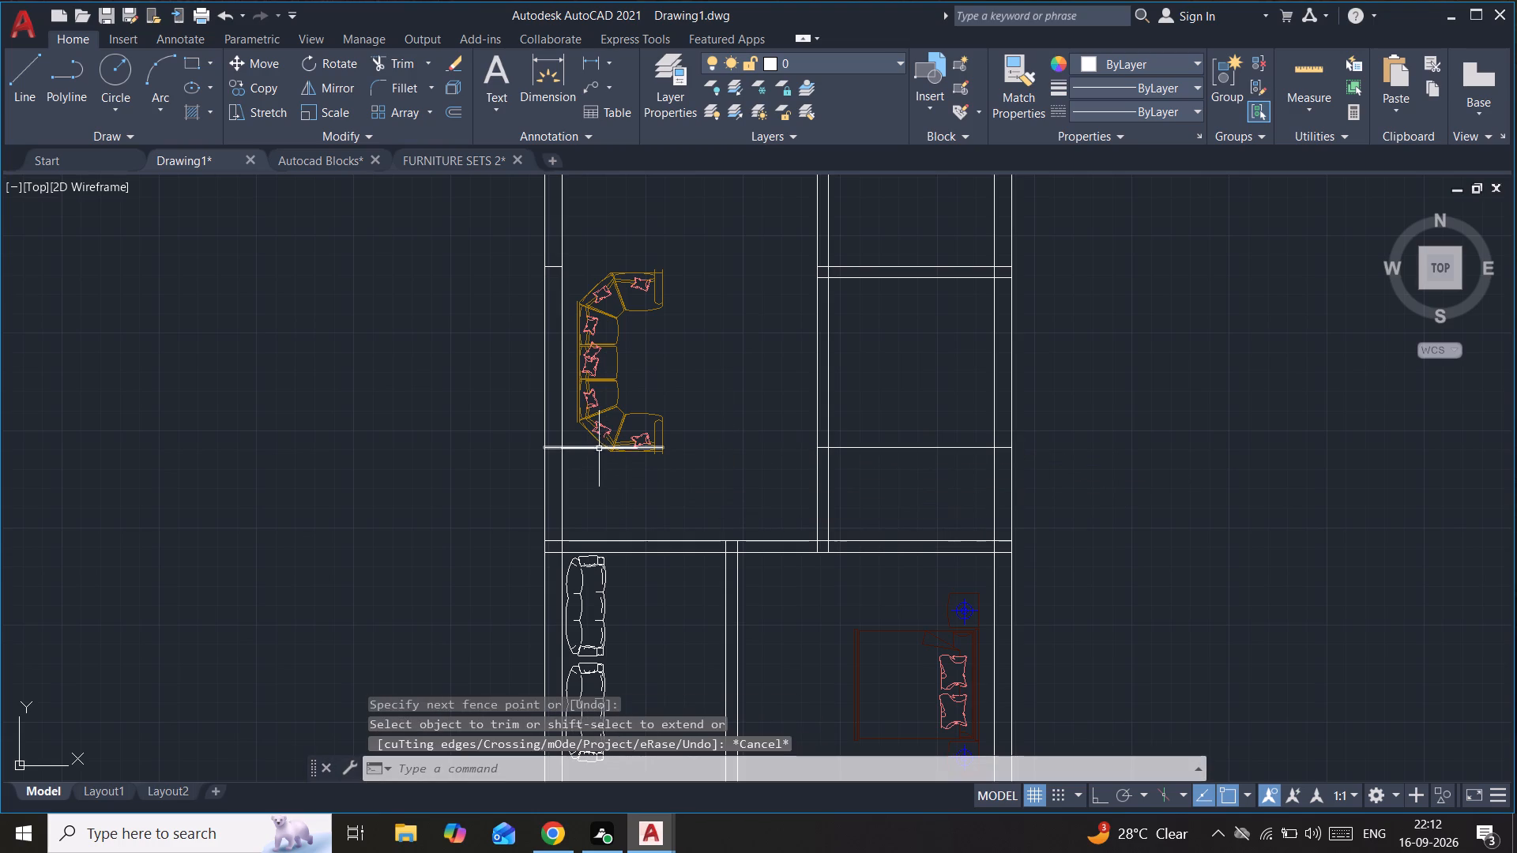
{"action": "left_click", "coordinate": [598, 446]}
{"action": "left_click", "coordinate": [604, 492]}
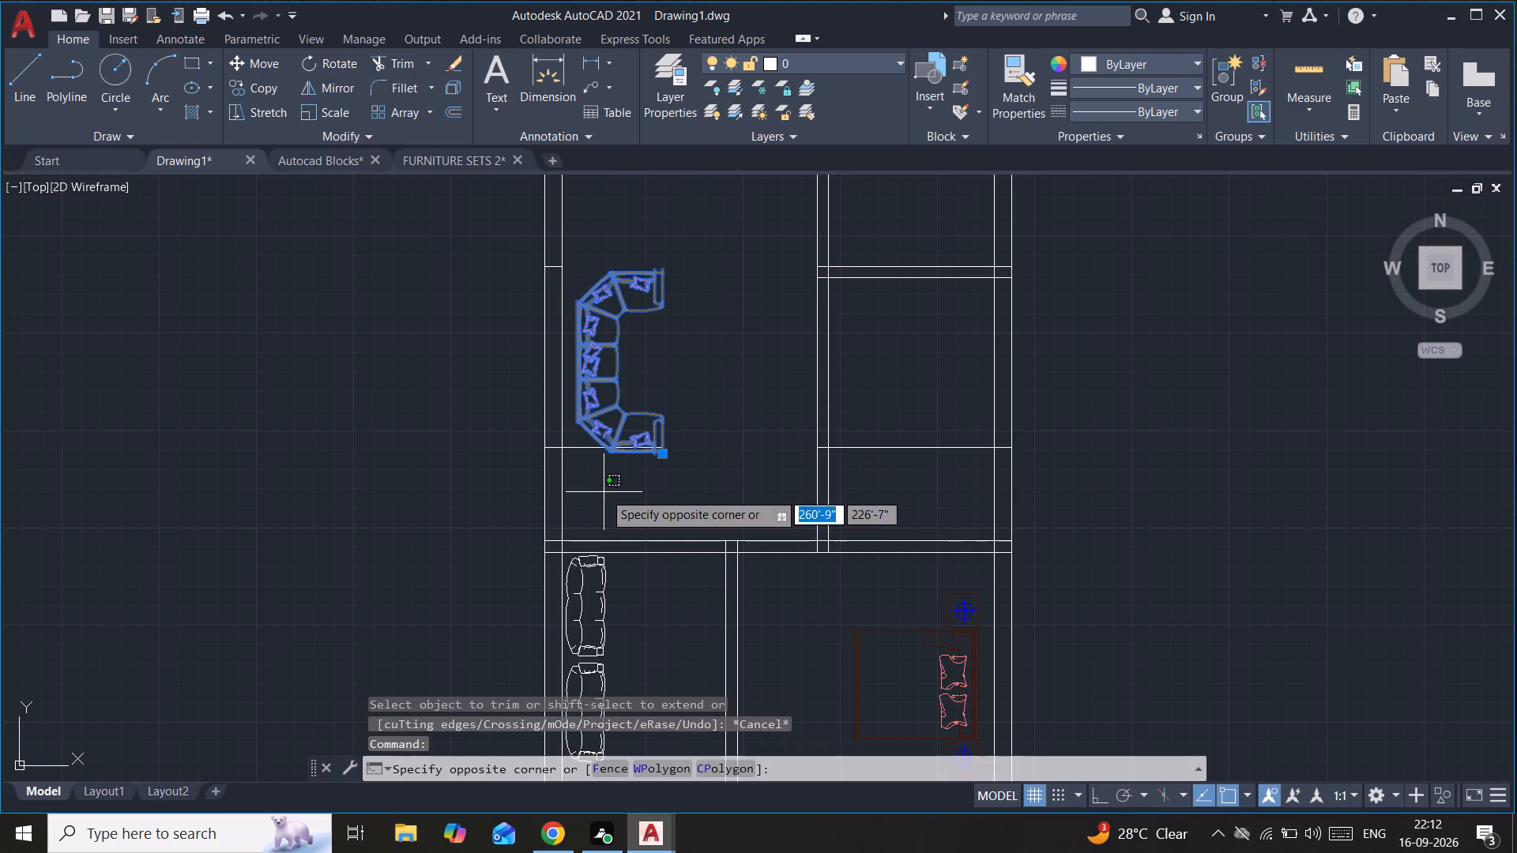
{"action": "key", "text": "Escape"}
{"action": "key", "text": "Escape"}
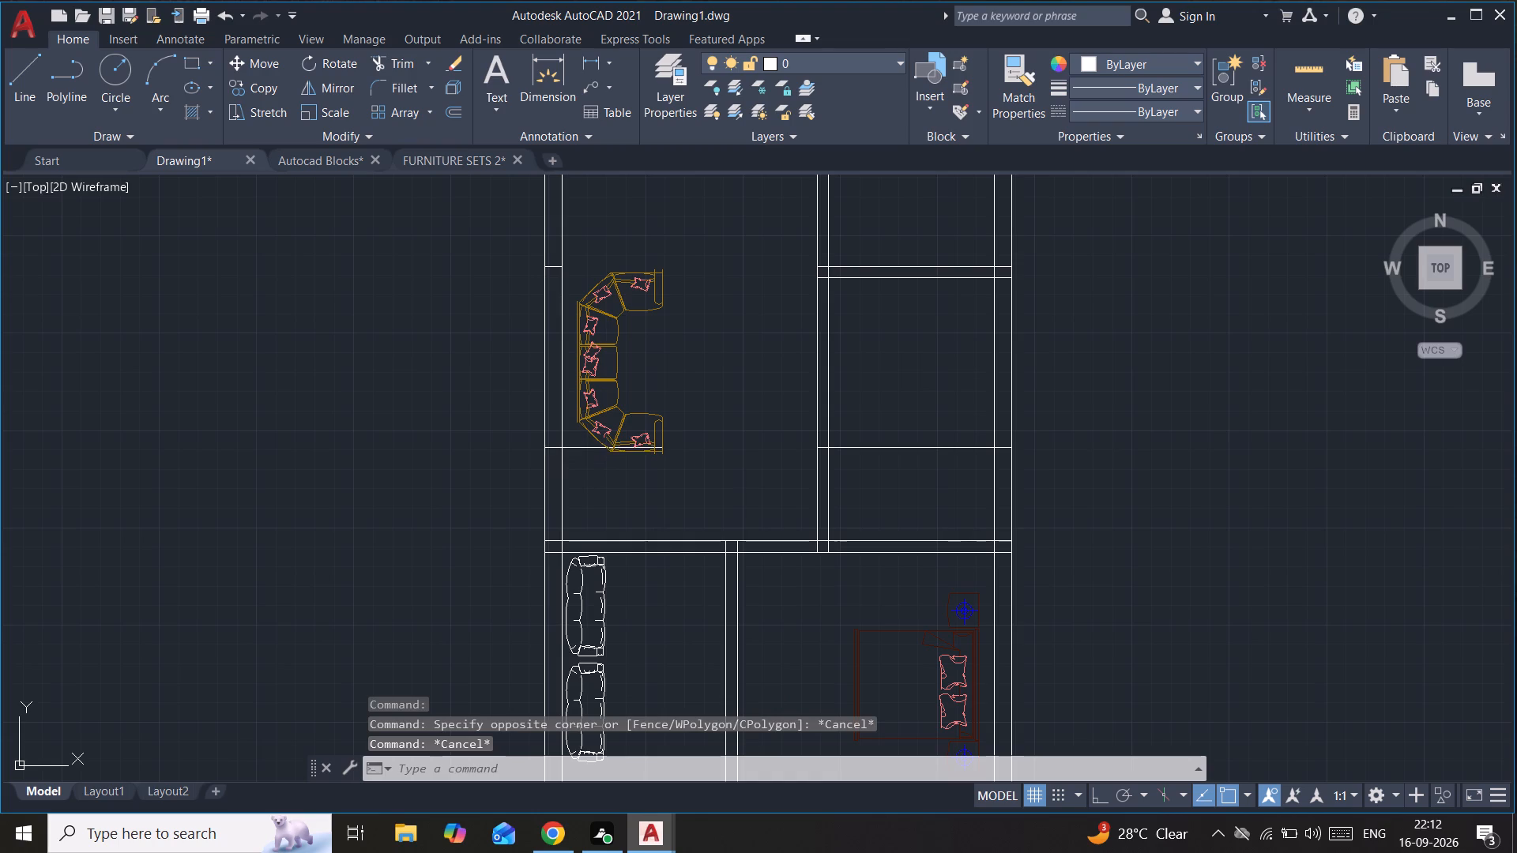
{"action": "left_click", "coordinate": [582, 448]}
{"action": "key", "text": "Delete"}
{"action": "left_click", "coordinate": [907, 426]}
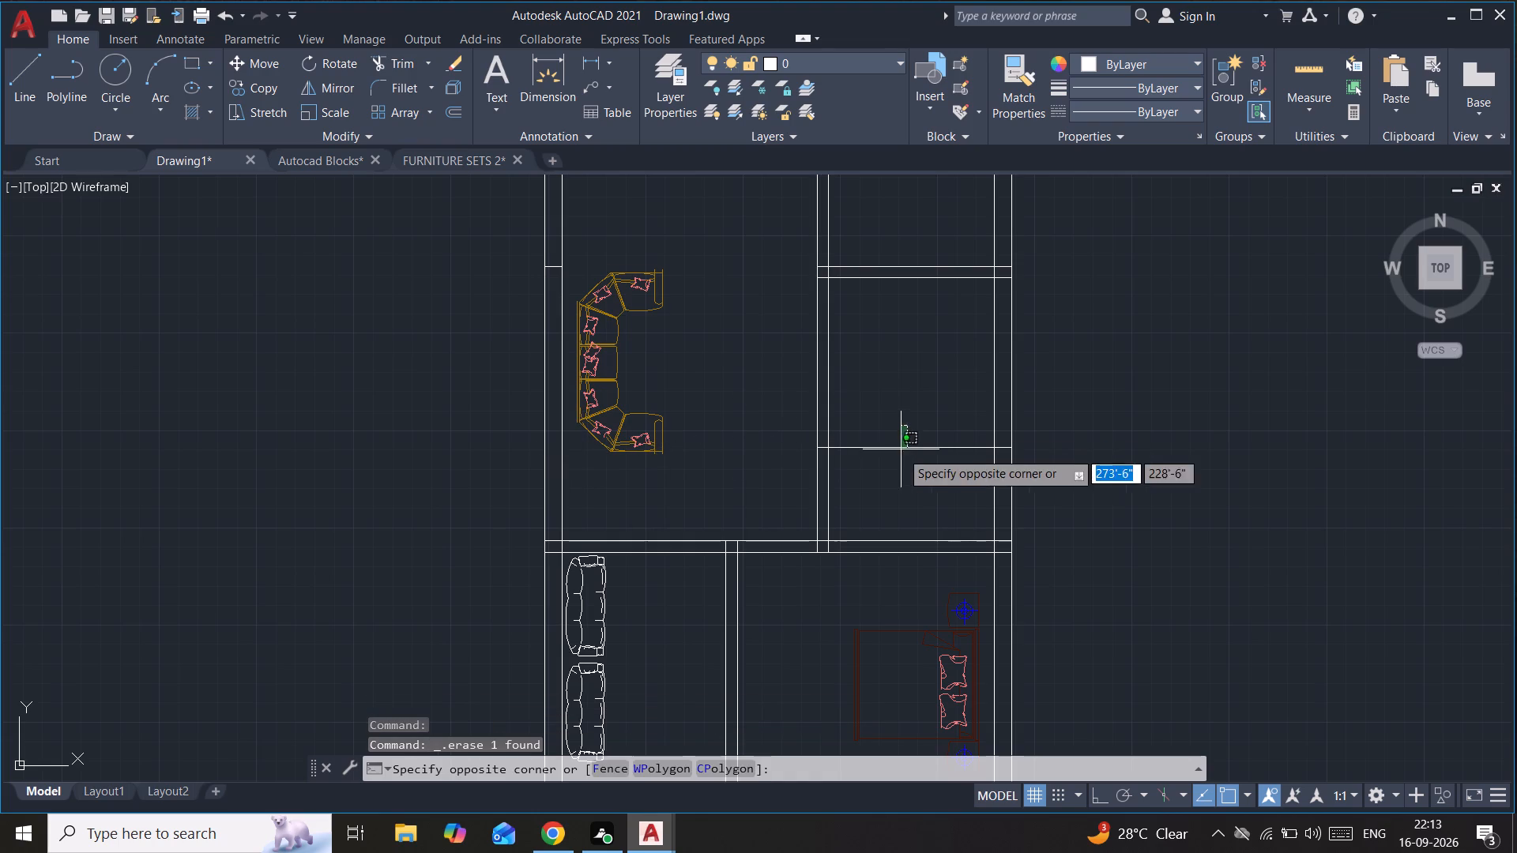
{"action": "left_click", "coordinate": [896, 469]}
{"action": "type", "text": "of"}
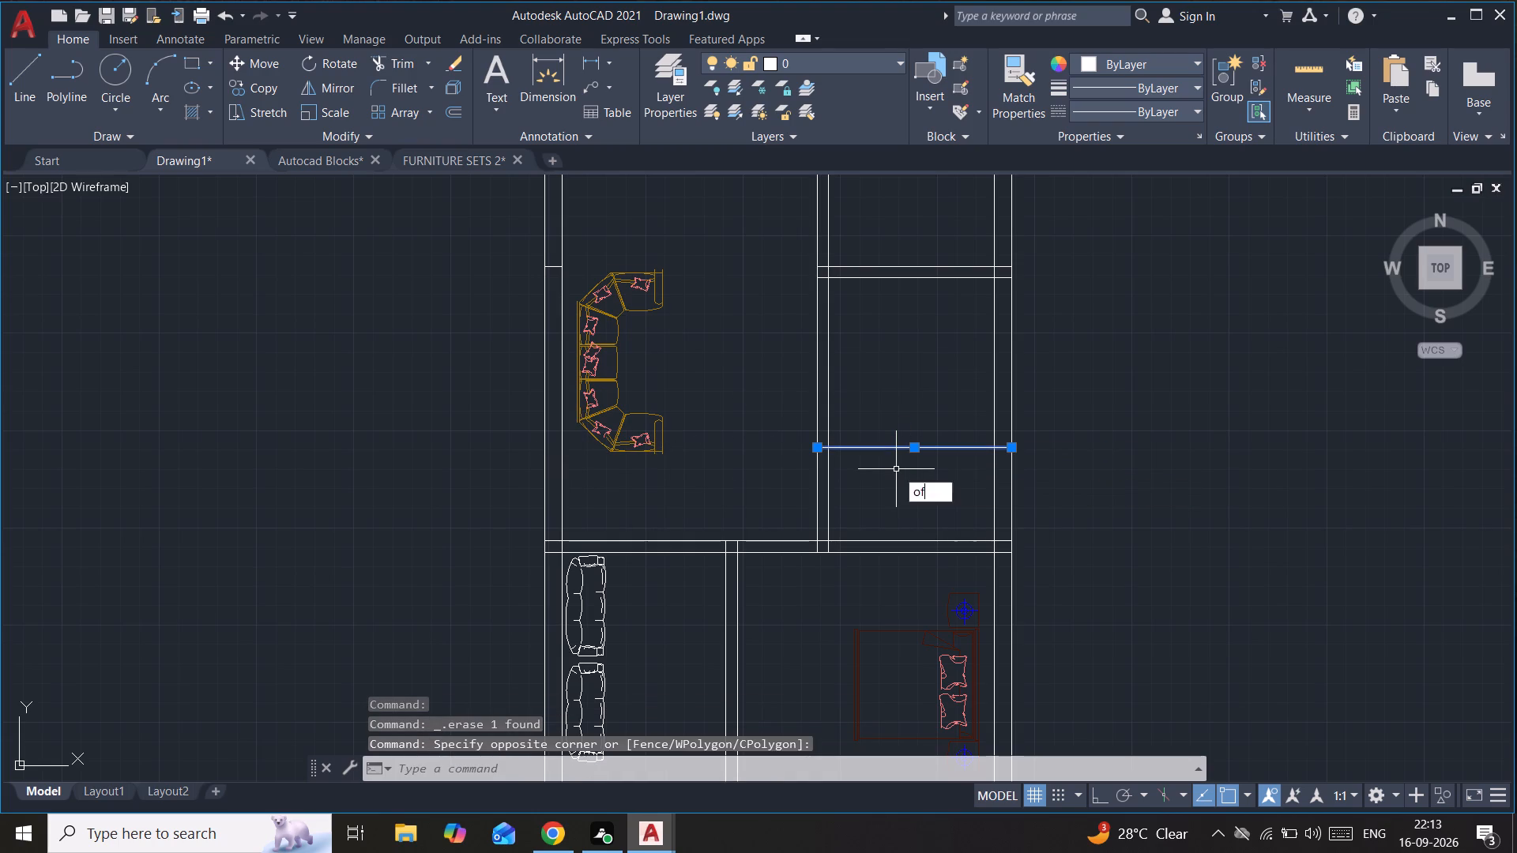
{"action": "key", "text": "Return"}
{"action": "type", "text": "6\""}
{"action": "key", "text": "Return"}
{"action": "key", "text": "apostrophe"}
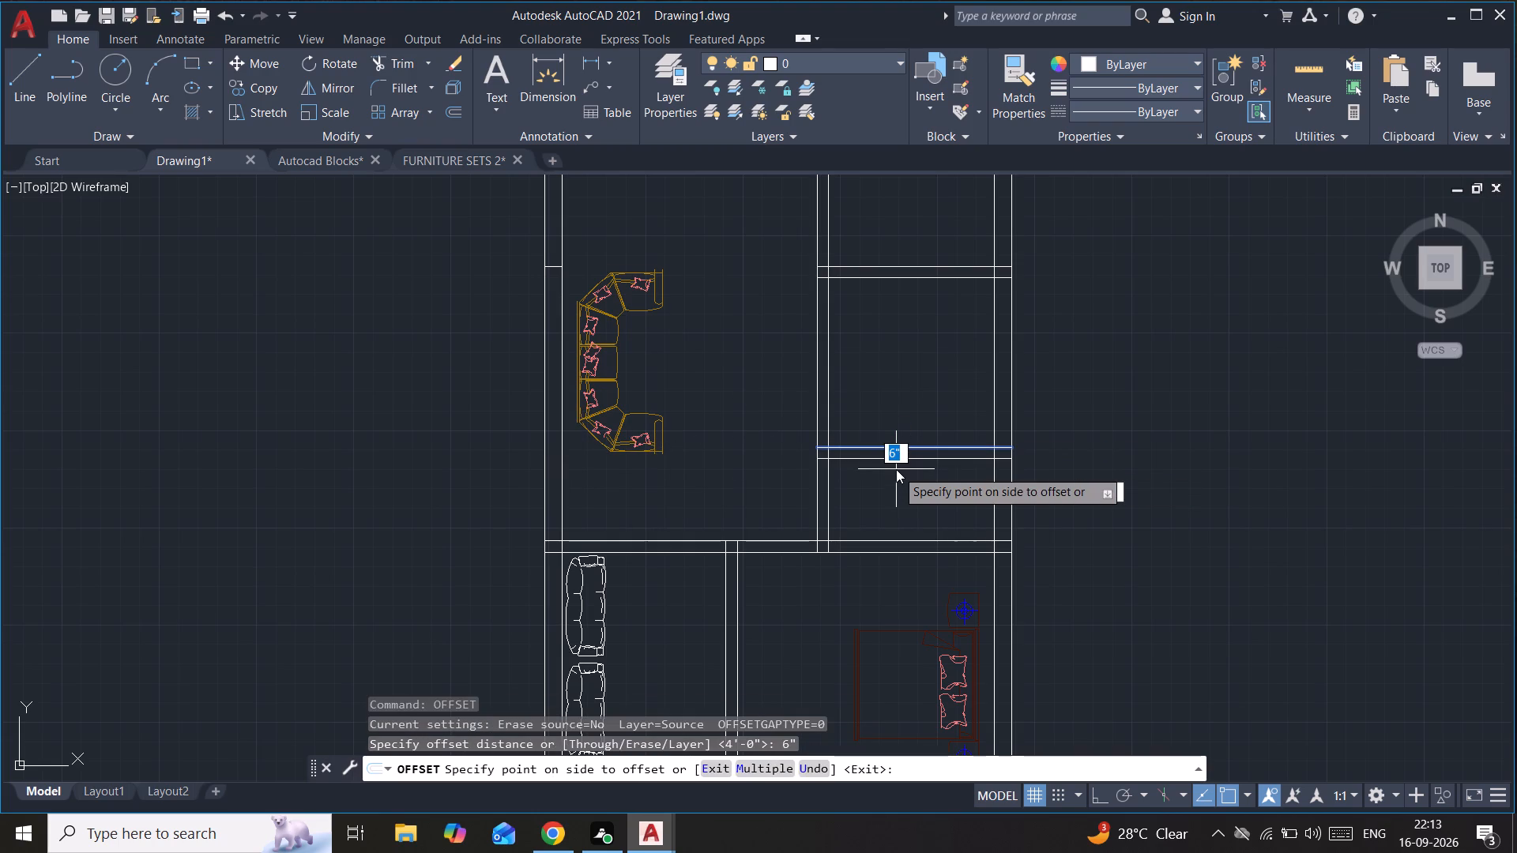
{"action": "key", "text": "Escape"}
Offset the southern line east of the partition 6" north to form the second partition wall.
{"action": "left_click", "coordinate": [909, 396]}
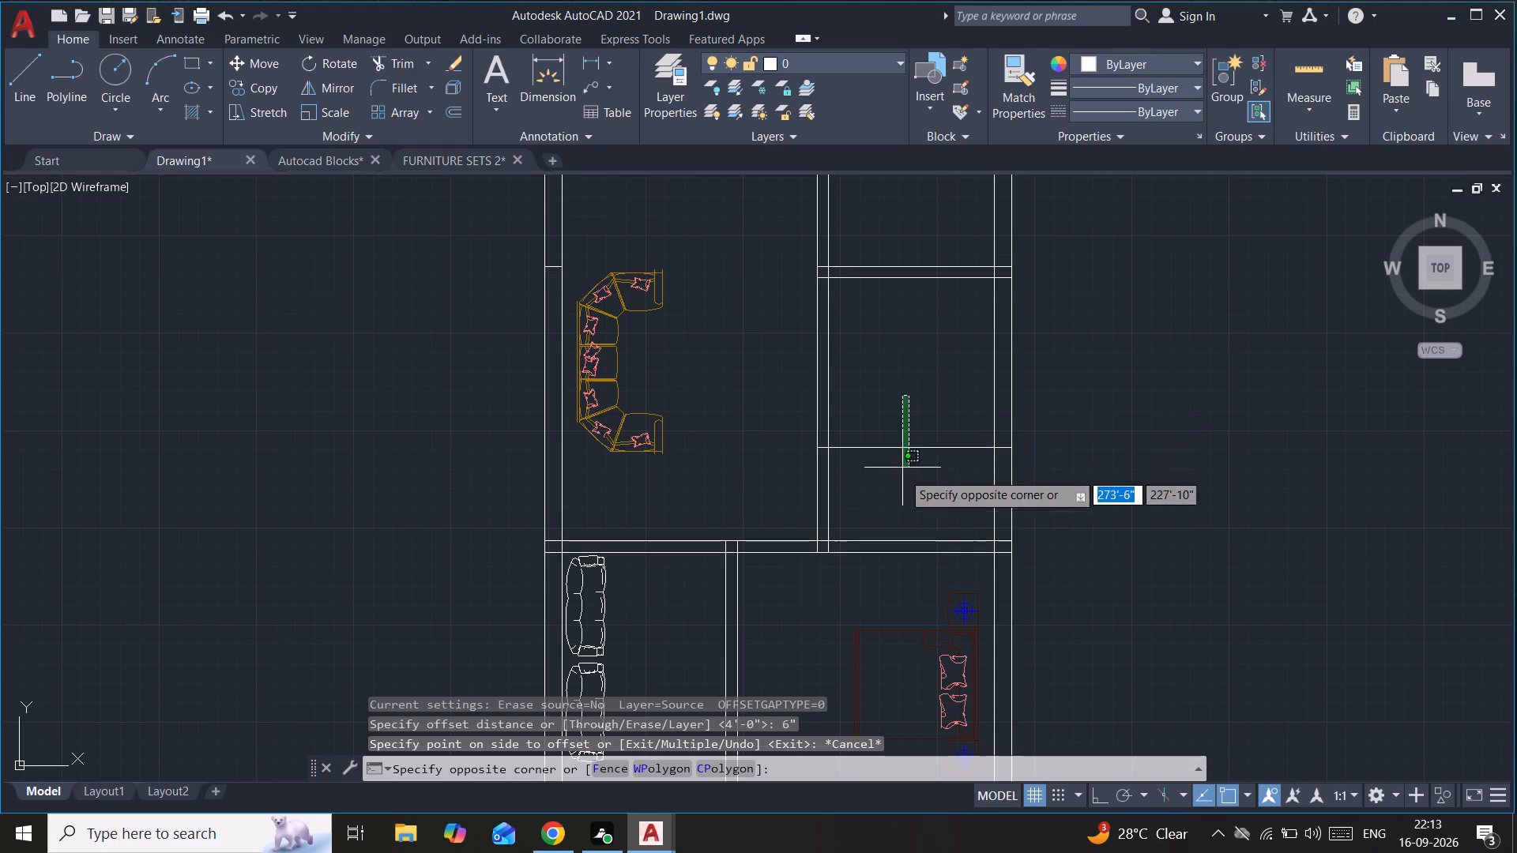
{"action": "left_click", "coordinate": [898, 492]}
{"action": "type", "text": "of"}
{"action": "key", "text": "Return"}
{"action": "type", "text": "6\""}
{"action": "key", "text": "Return"}
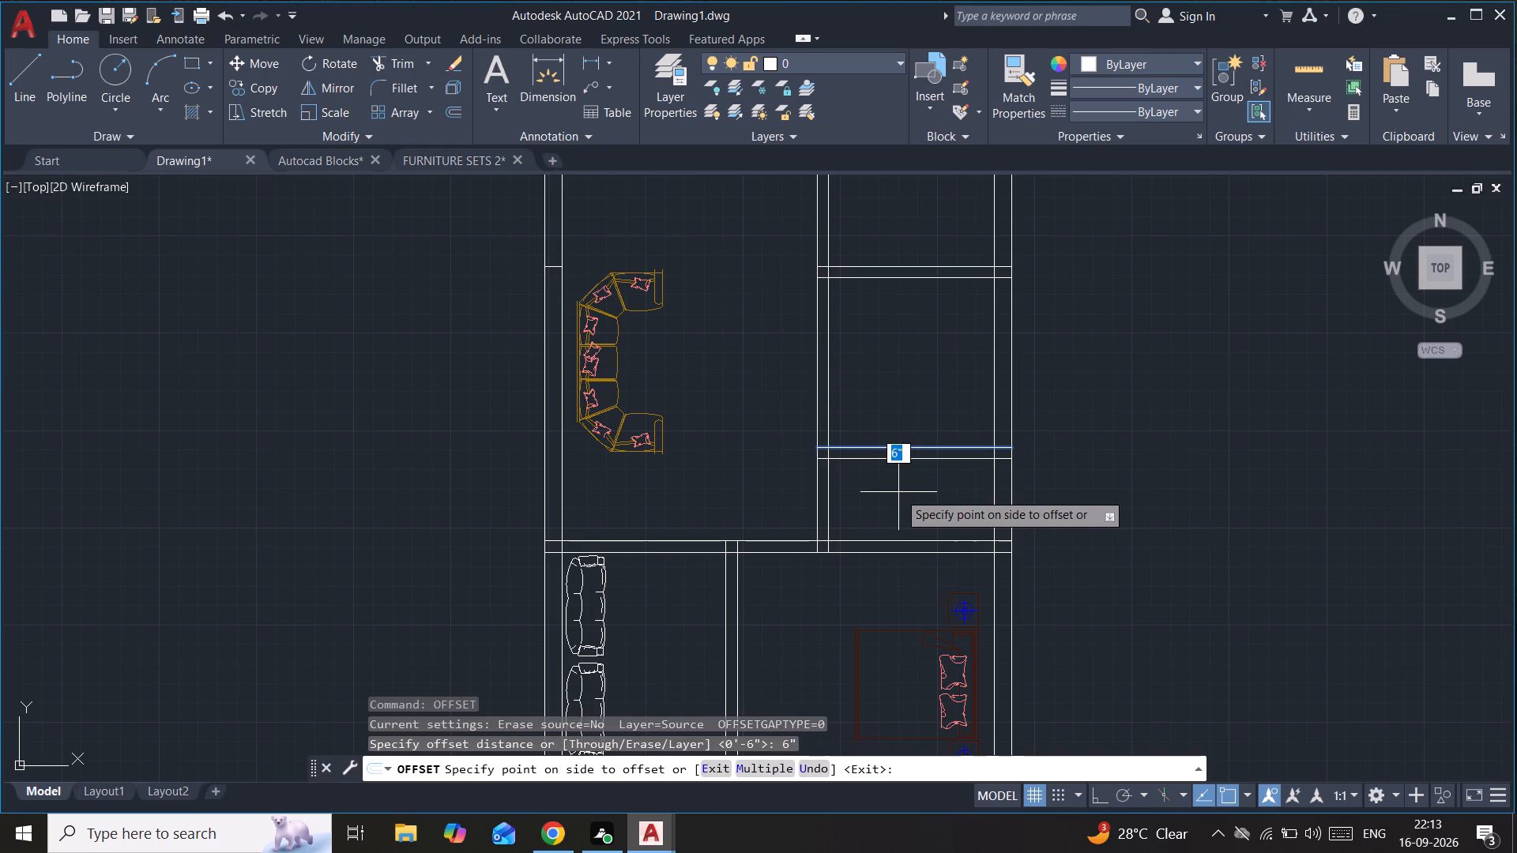
{"action": "left_click", "coordinate": [904, 372]}
{"action": "key", "text": "Escape"}
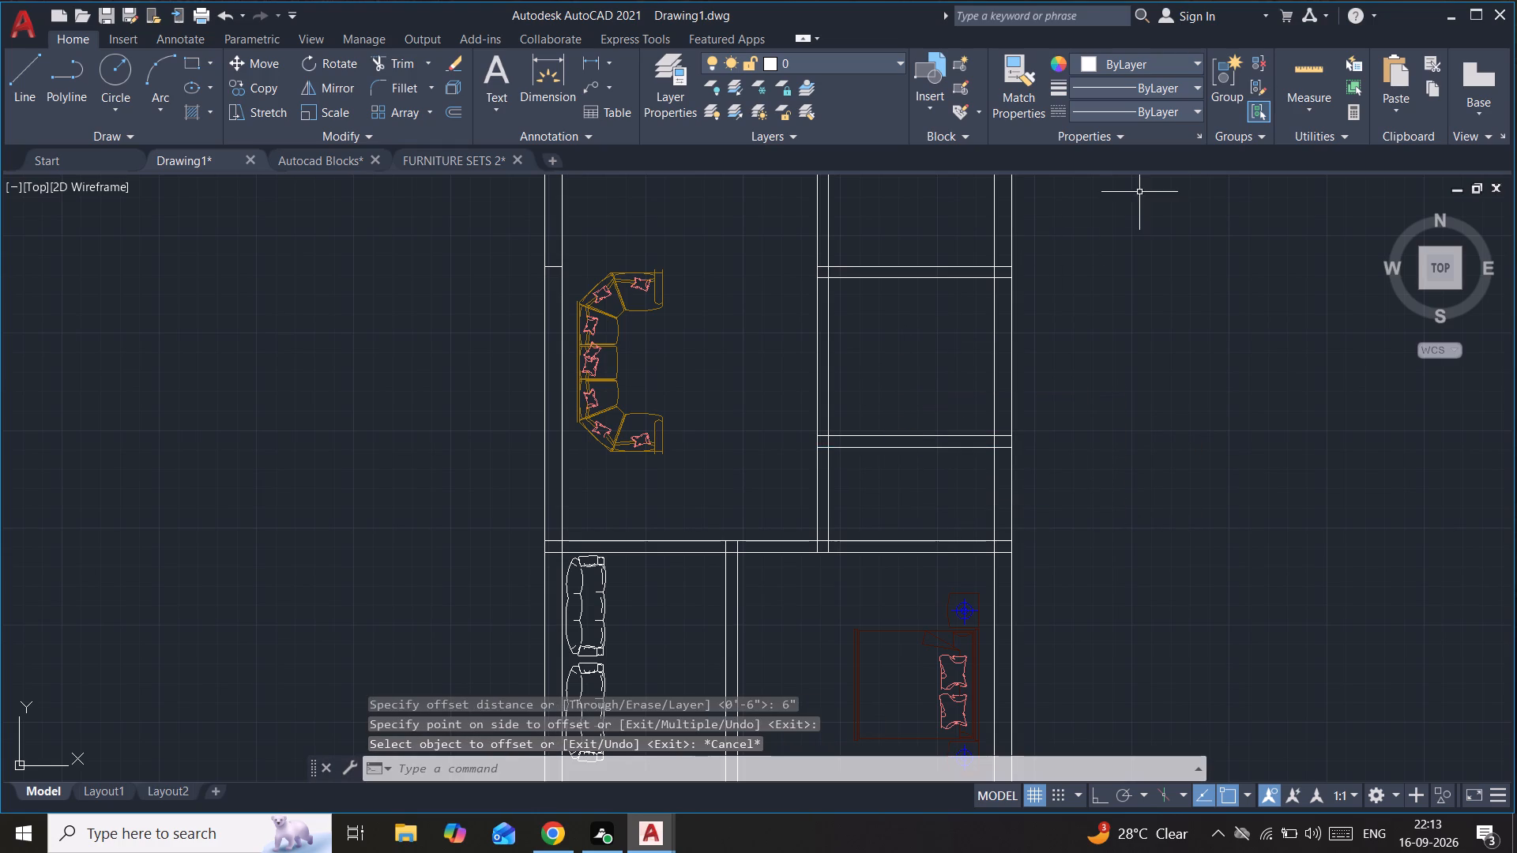
Measure the width and length of the middle east room between the two new partitions.
{"action": "left_click", "coordinate": [1323, 53]}
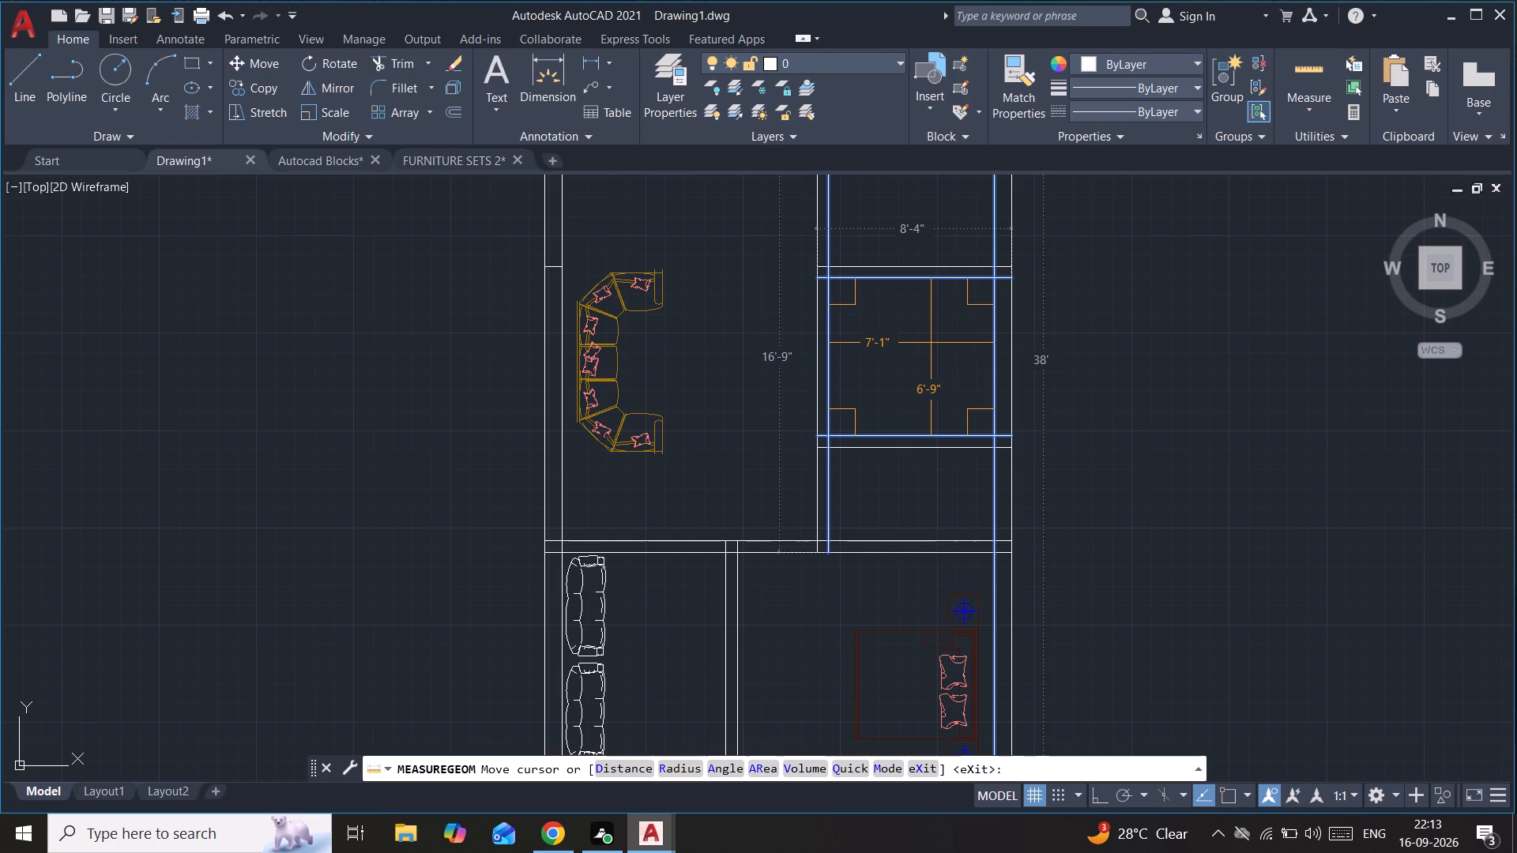
{"action": "key", "text": "Escape"}
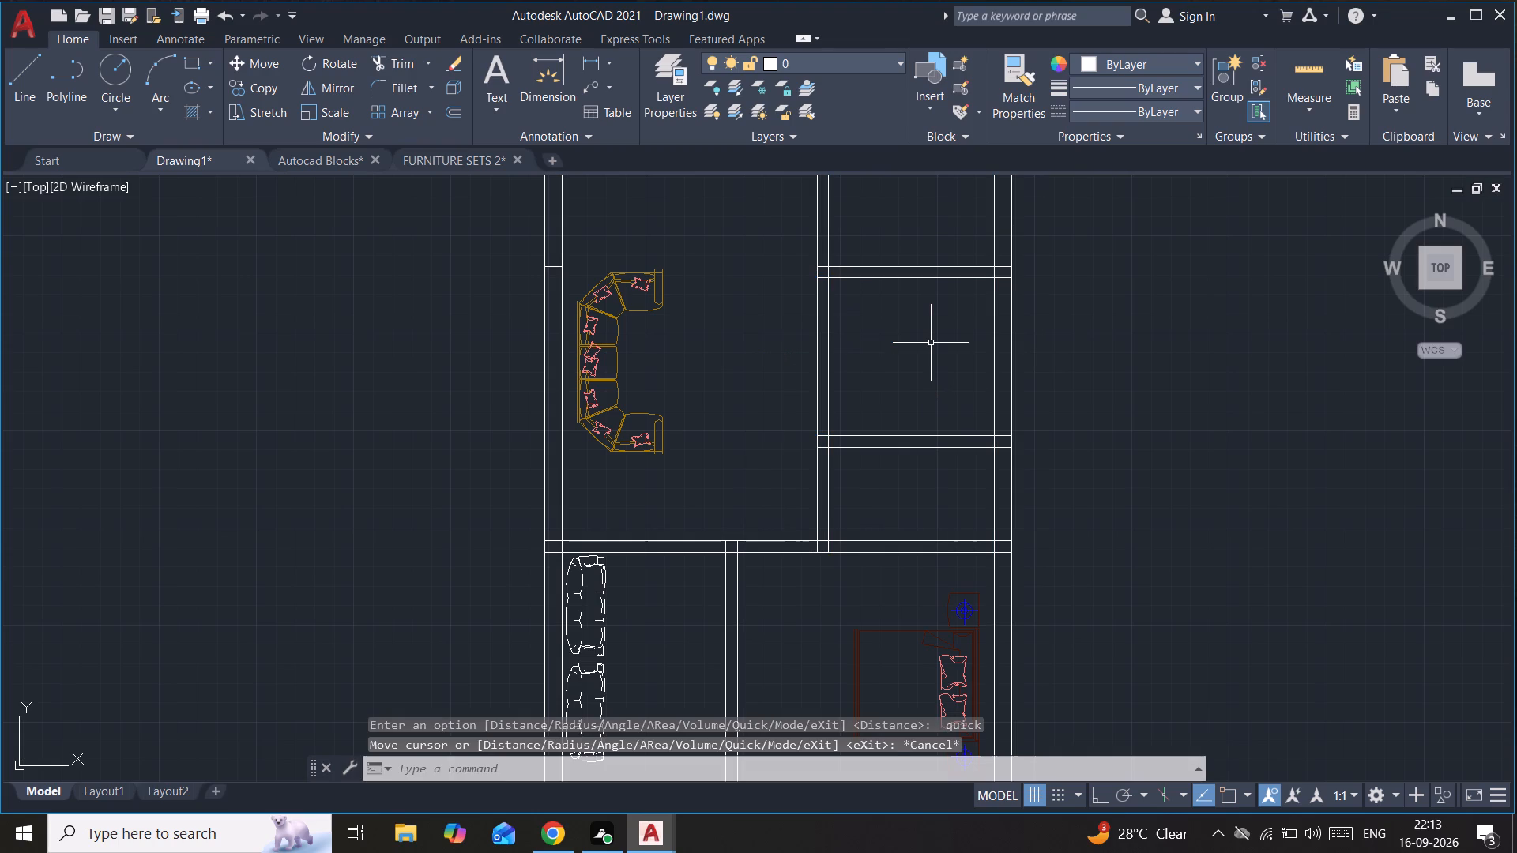
{"action": "middle_click_drag", "start_coordinate": [940, 349], "coordinate": [927, 446]}
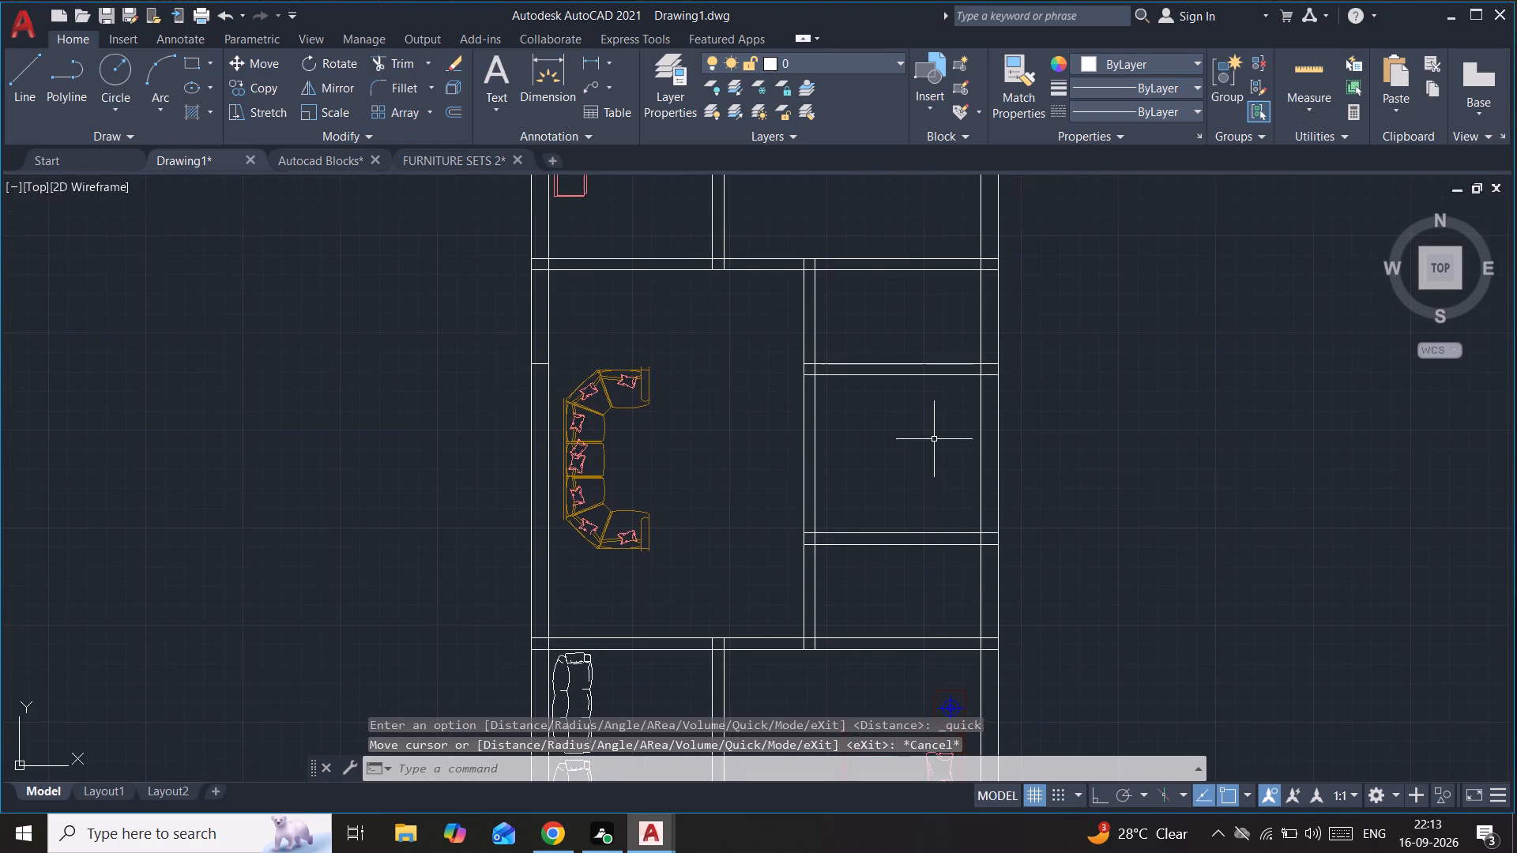
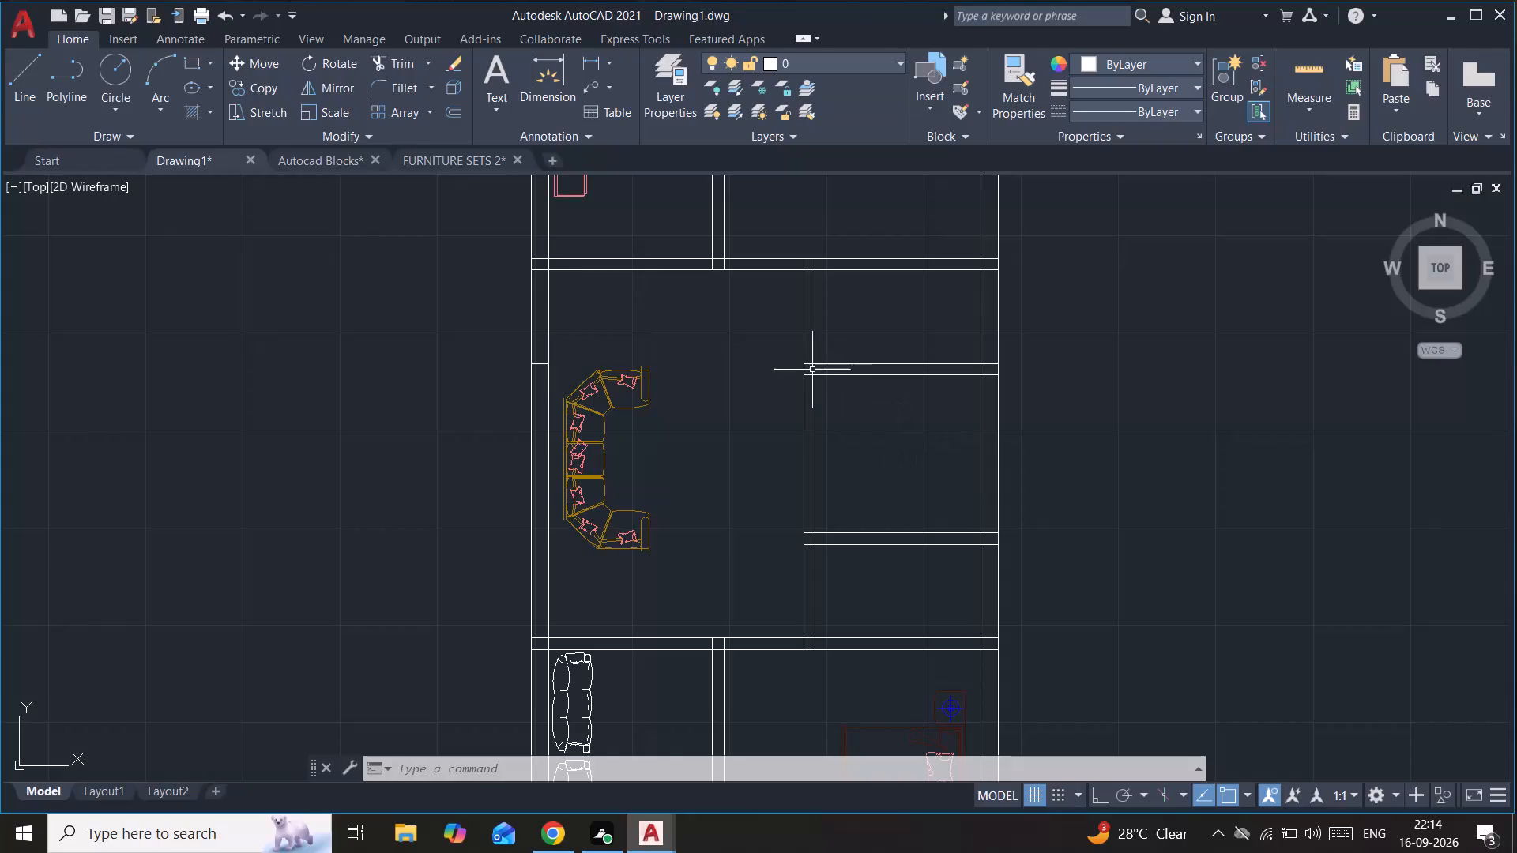
Trim the wall lines where the northern east partition meets the 6" vertical partition so the two walls join openly.
{"action": "scroll", "coordinate": [811, 370], "scroll_direction": "up", "scroll_amount": 2}
{"action": "scroll", "coordinate": [811, 370], "scroll_direction": "down", "scroll_amount": 1}
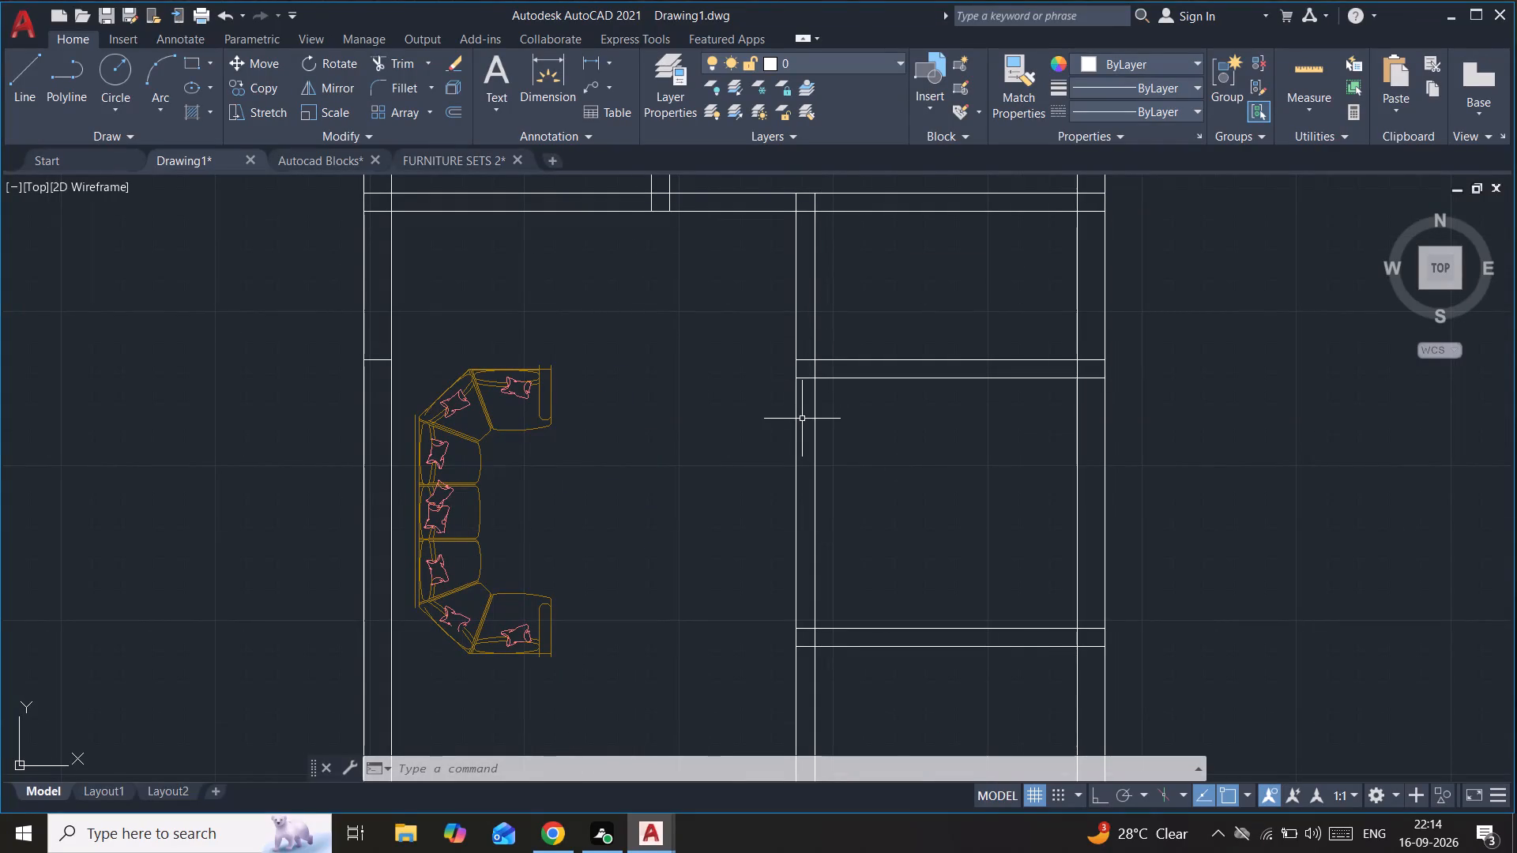
{"action": "type", "text": "tr"}
{"action": "key", "text": "Return"}
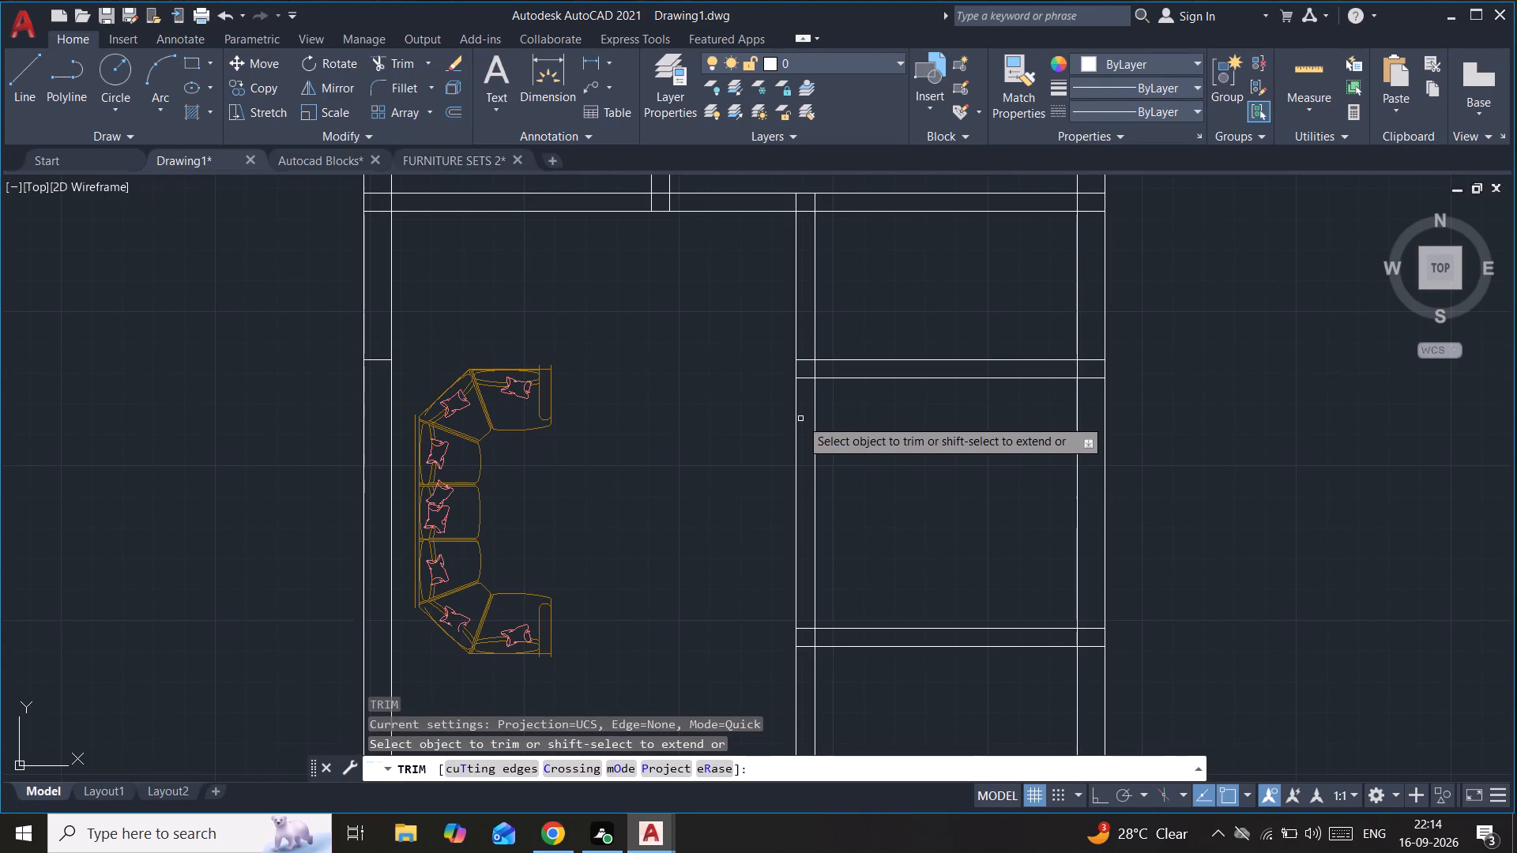
{"action": "scroll", "coordinate": [819, 336], "scroll_direction": "up", "scroll_amount": 2}
{"action": "left_click_drag", "start_coordinate": [785, 376], "coordinate": [785, 393]}
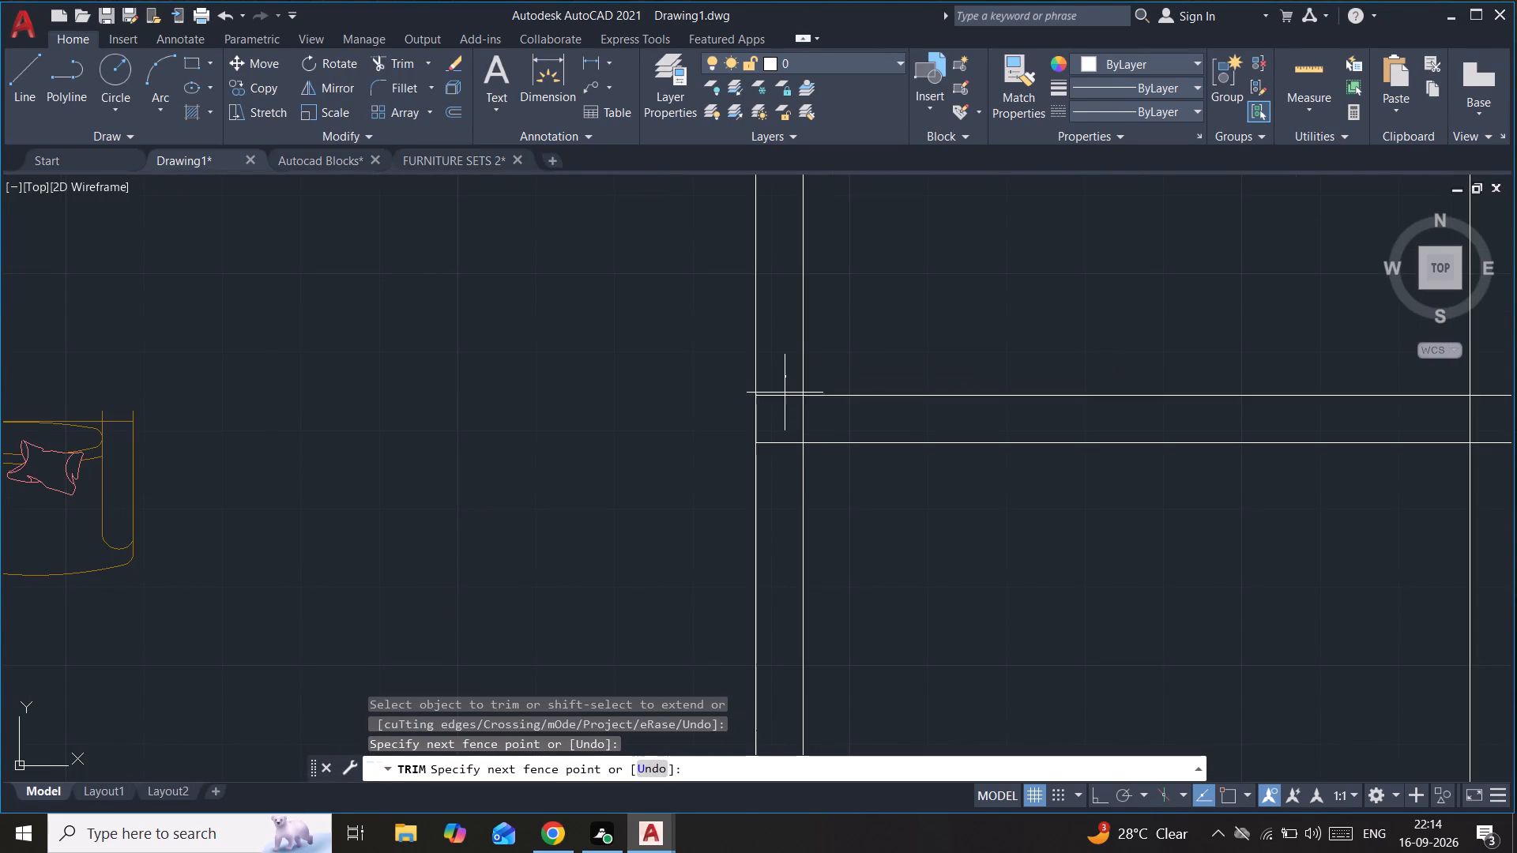
{"action": "left_click_drag", "start_coordinate": [785, 393], "coordinate": [798, 472]}
{"action": "left_click_drag", "start_coordinate": [785, 432], "coordinate": [826, 424]}
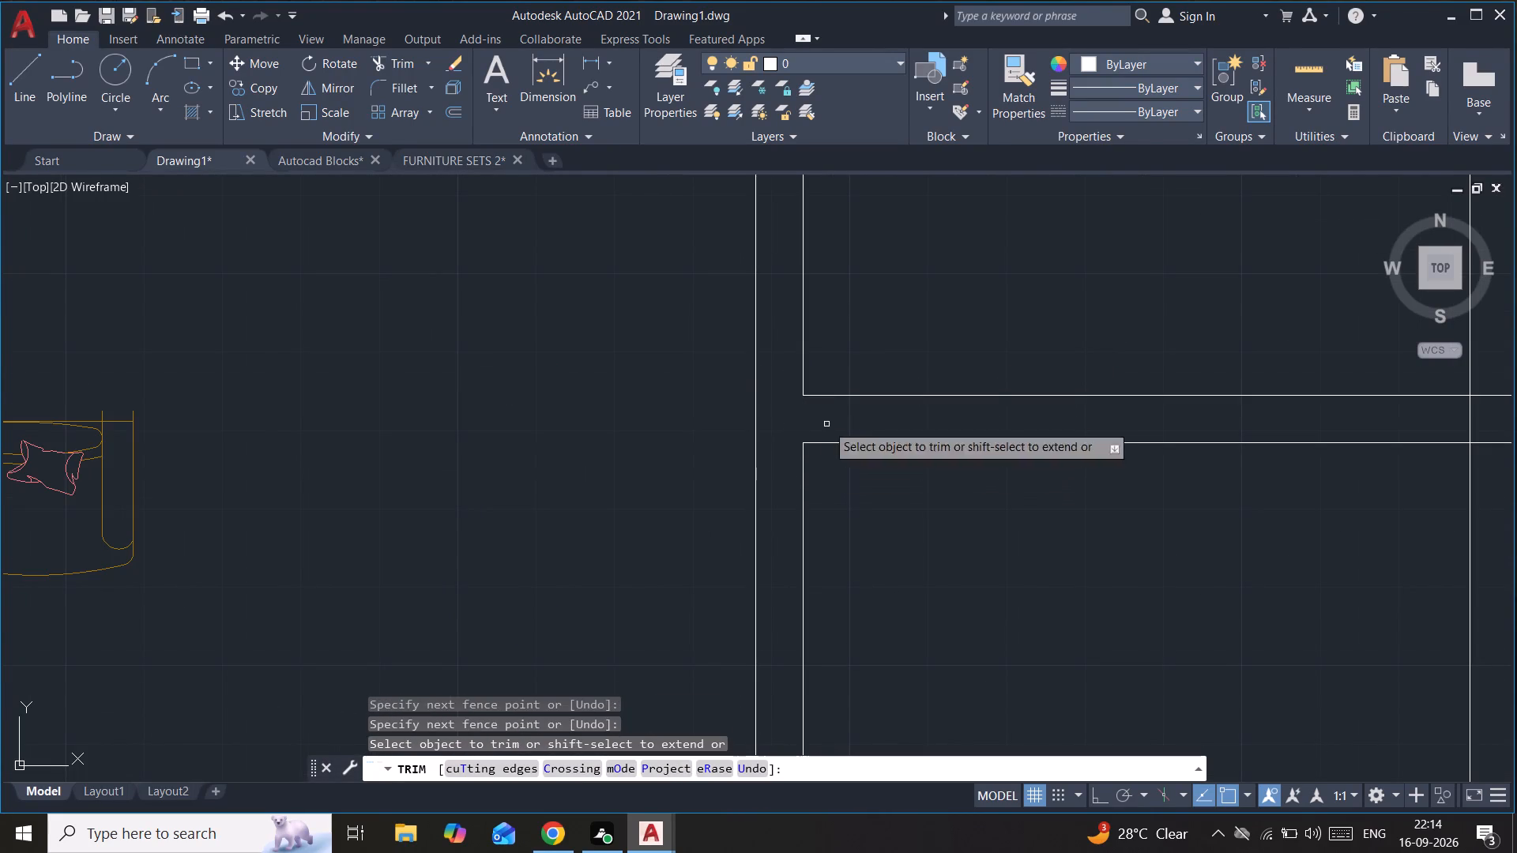
Trim the wall lines where the southern east partition meets the 6" vertical partition in the same way.
{"action": "scroll", "coordinate": [881, 484], "scroll_direction": "down", "scroll_amount": 2}
{"action": "middle_click_drag", "start_coordinate": [908, 548], "coordinate": [879, 343]}
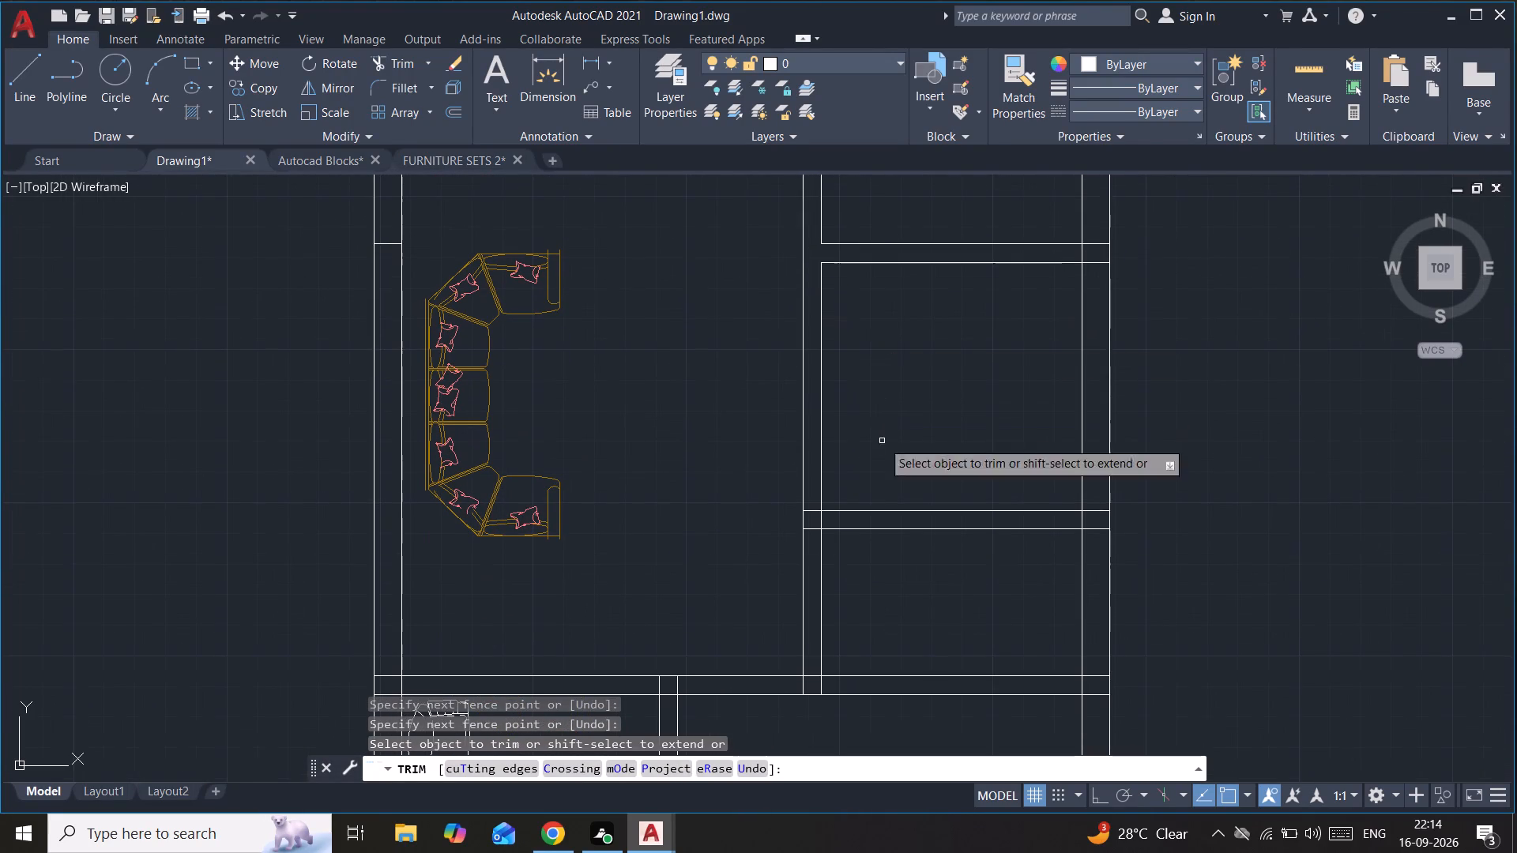
{"action": "scroll", "coordinate": [809, 525], "scroll_direction": "up", "scroll_amount": 3}
{"action": "left_click_drag", "start_coordinate": [821, 574], "coordinate": [808, 453]}
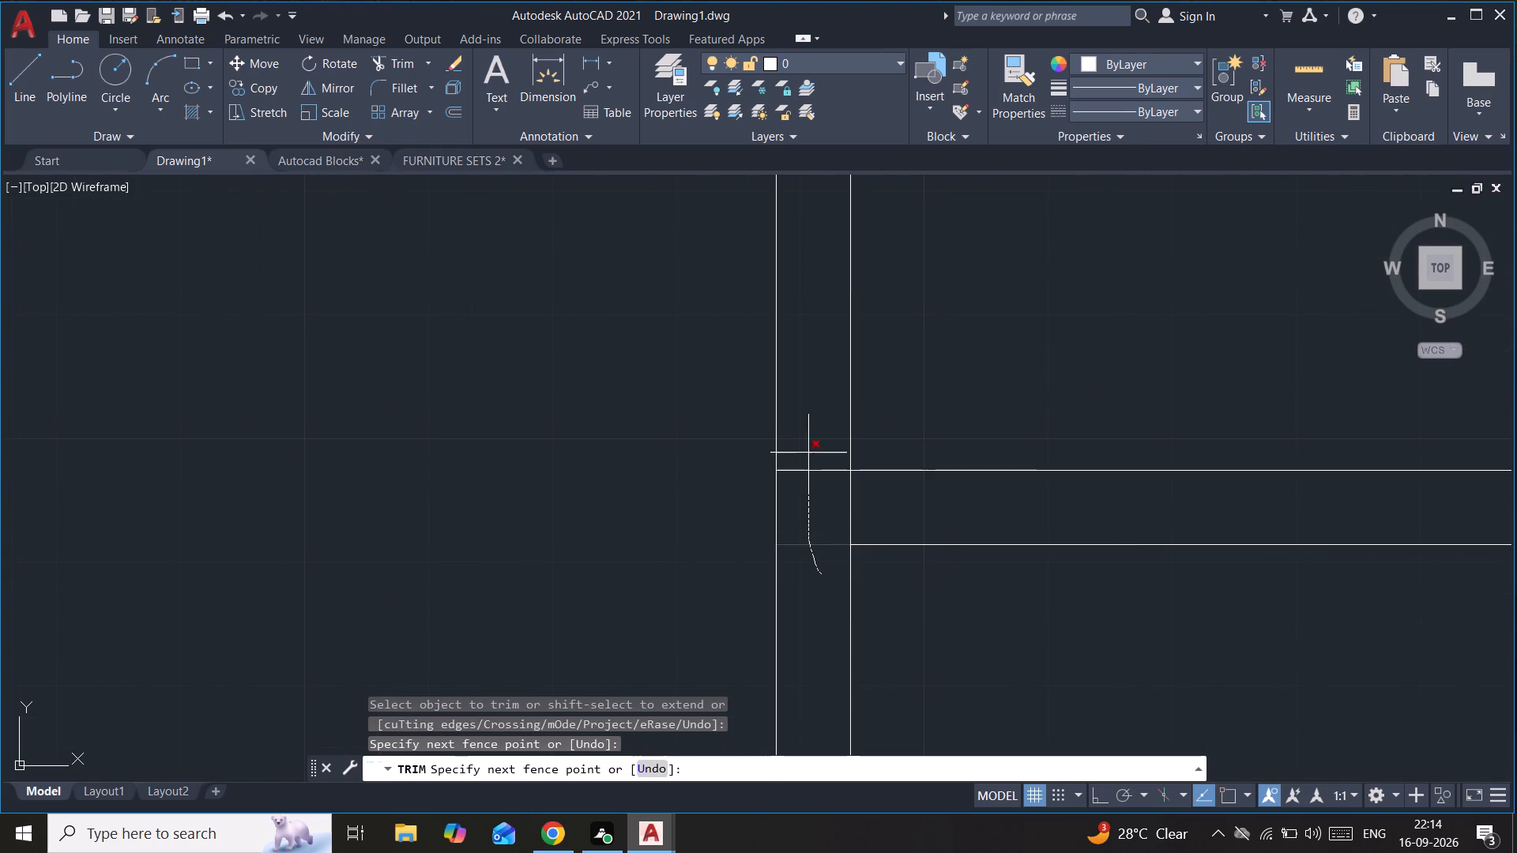
{"action": "left_click_drag", "start_coordinate": [808, 453], "coordinate": [815, 464]}
{"action": "left_click_drag", "start_coordinate": [826, 499], "coordinate": [894, 492]}
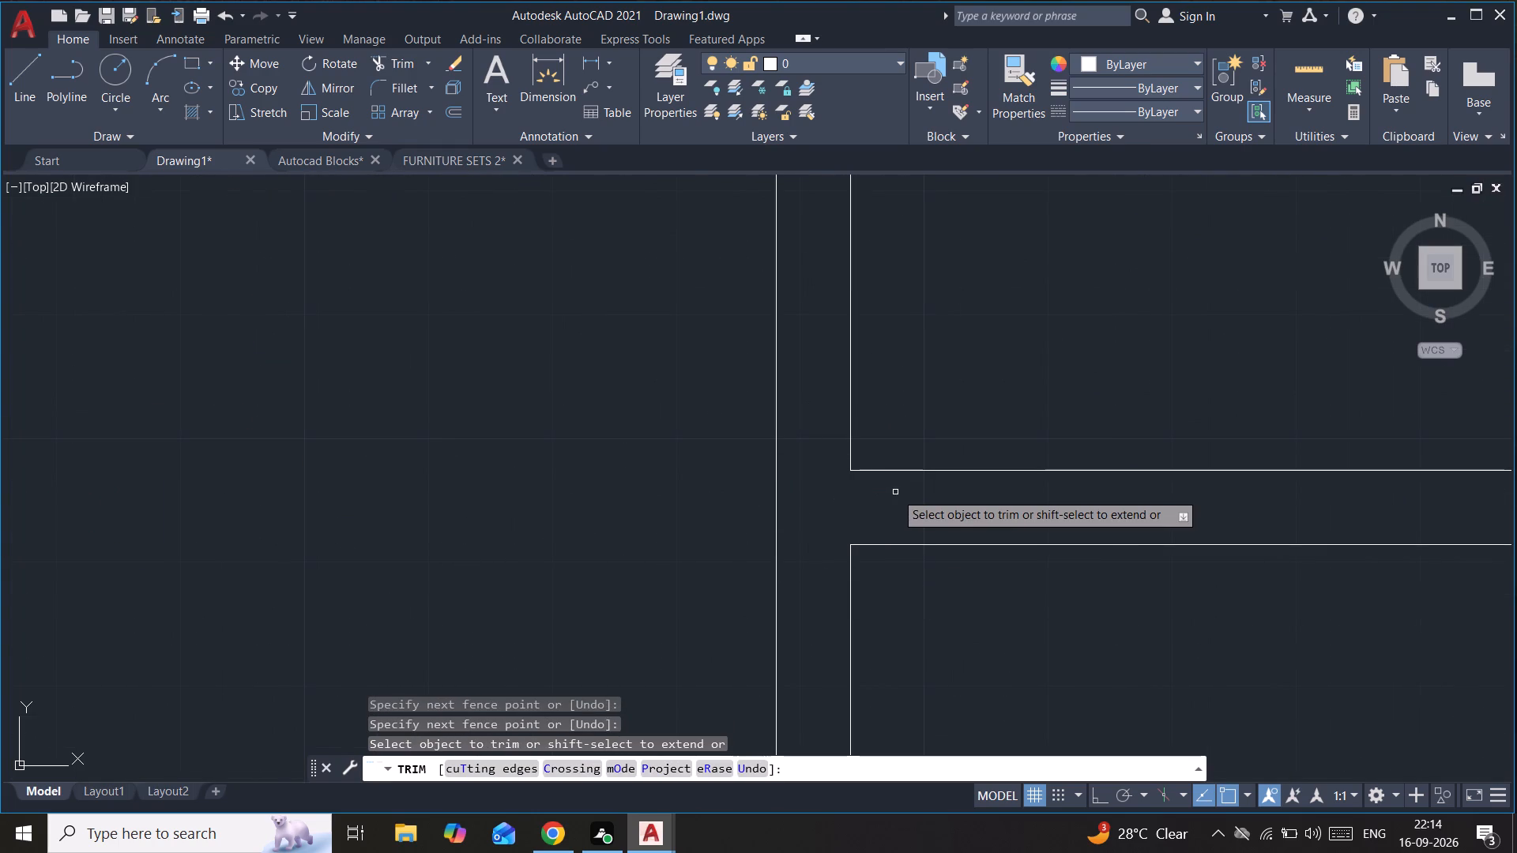
{"action": "scroll", "coordinate": [1008, 289], "scroll_direction": "down", "scroll_amount": 2}
{"action": "middle_click_drag", "start_coordinate": [1008, 291], "coordinate": [950, 578]}
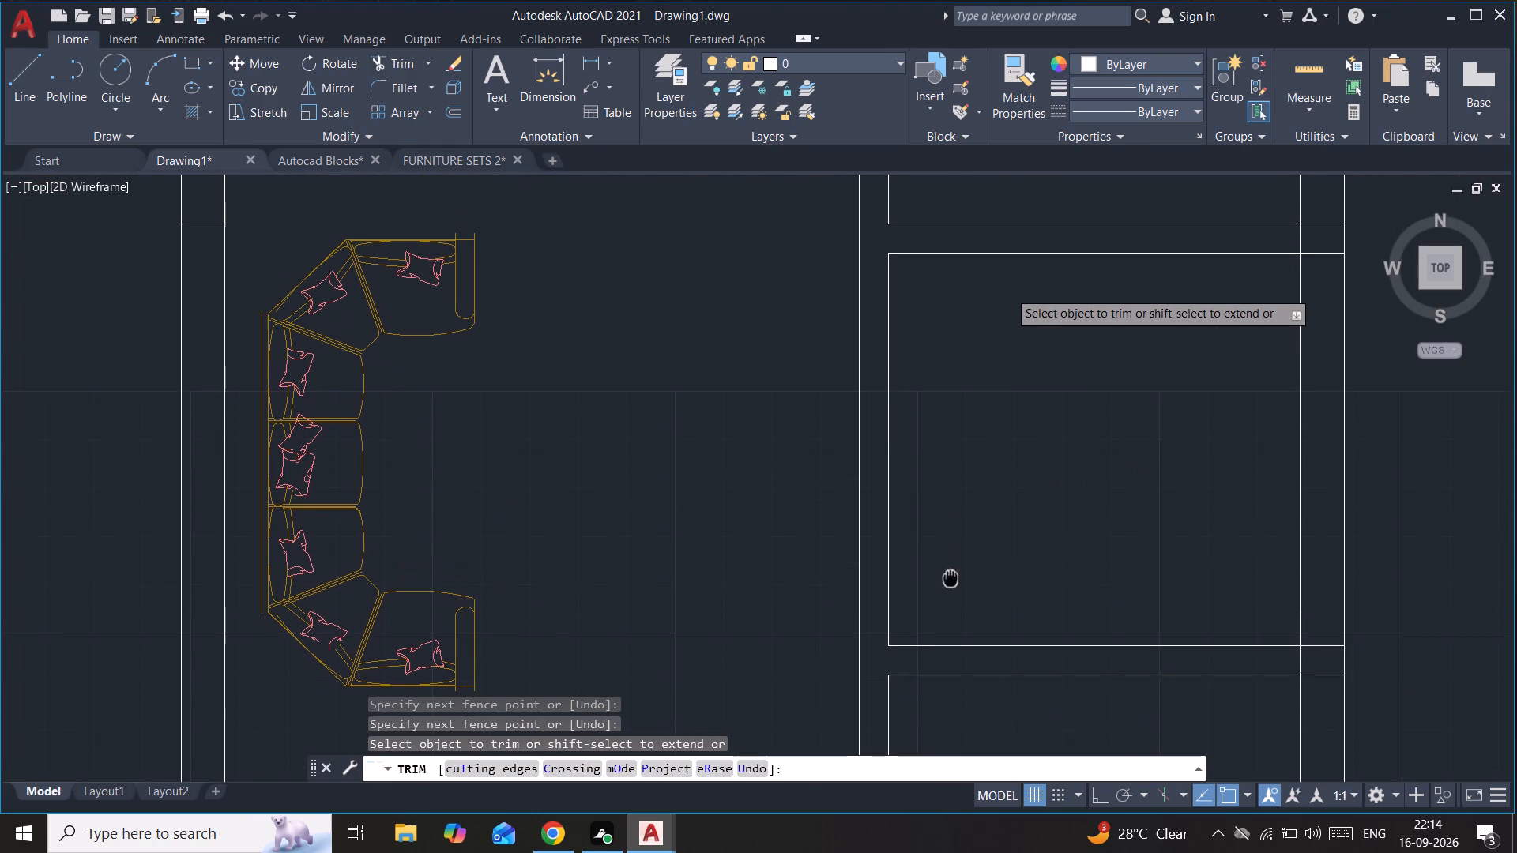
{"action": "middle_click_drag", "start_coordinate": [950, 578], "coordinate": [950, 579]}
{"action": "key", "text": "Escape"}
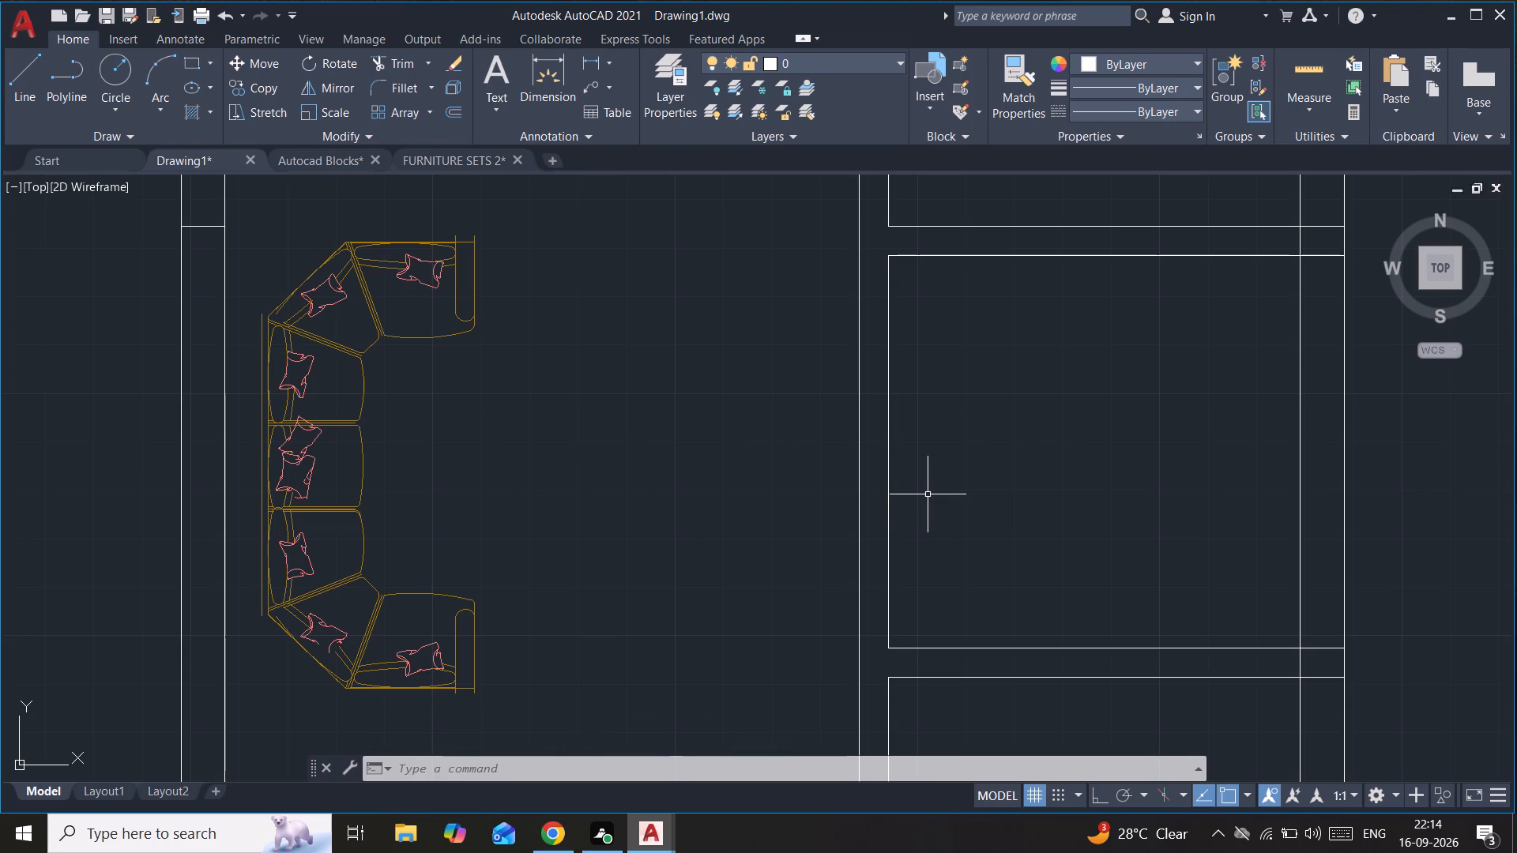
Offset the west wall line of the middle east room 7" east five times in succession to start the stair treads.
{"action": "left_click", "coordinate": [909, 410]}
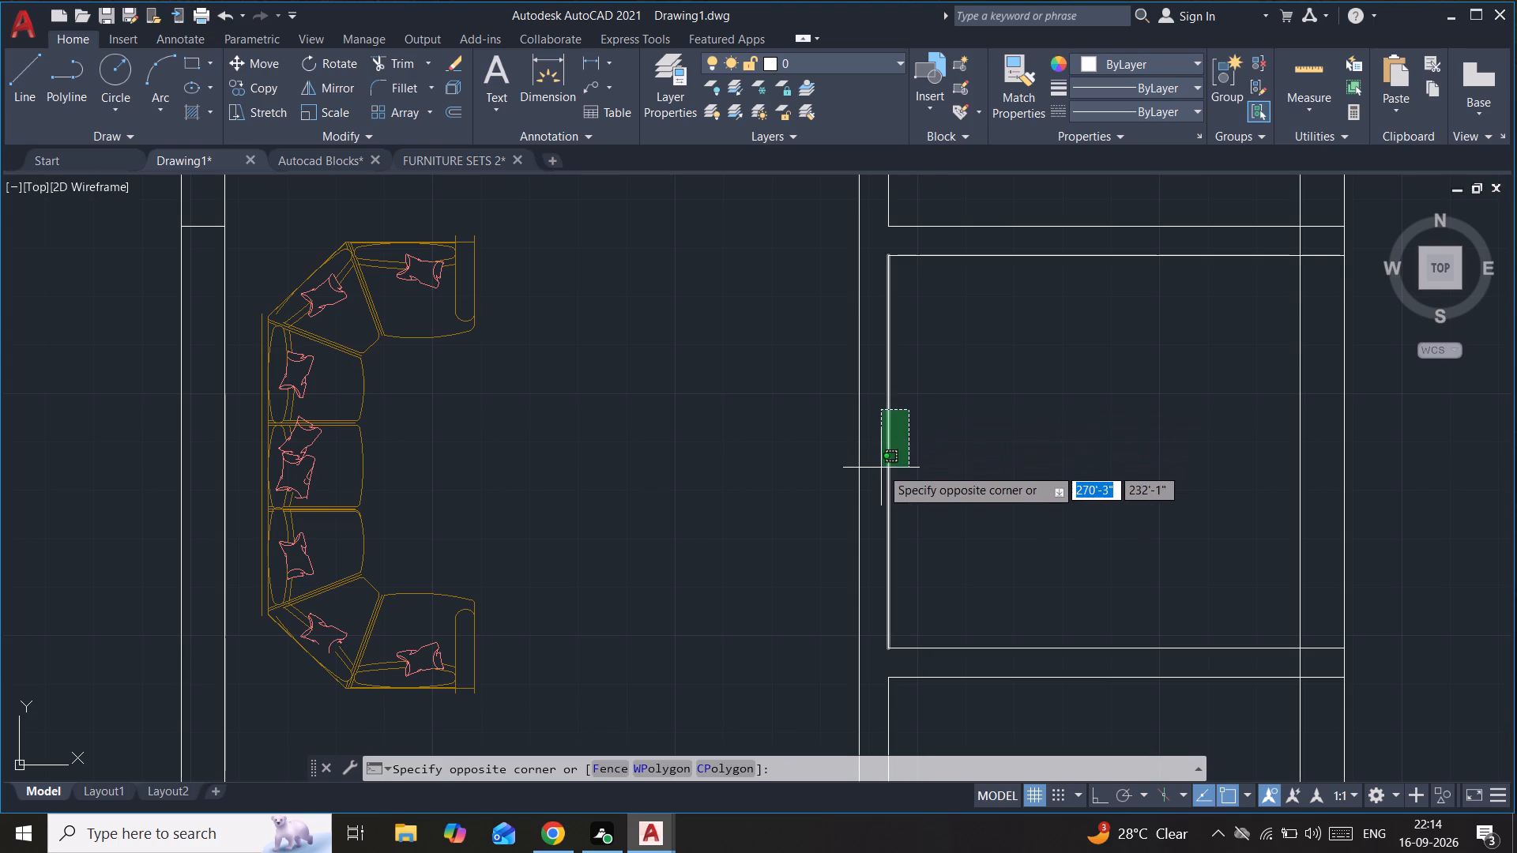
{"action": "left_click", "coordinate": [881, 468]}
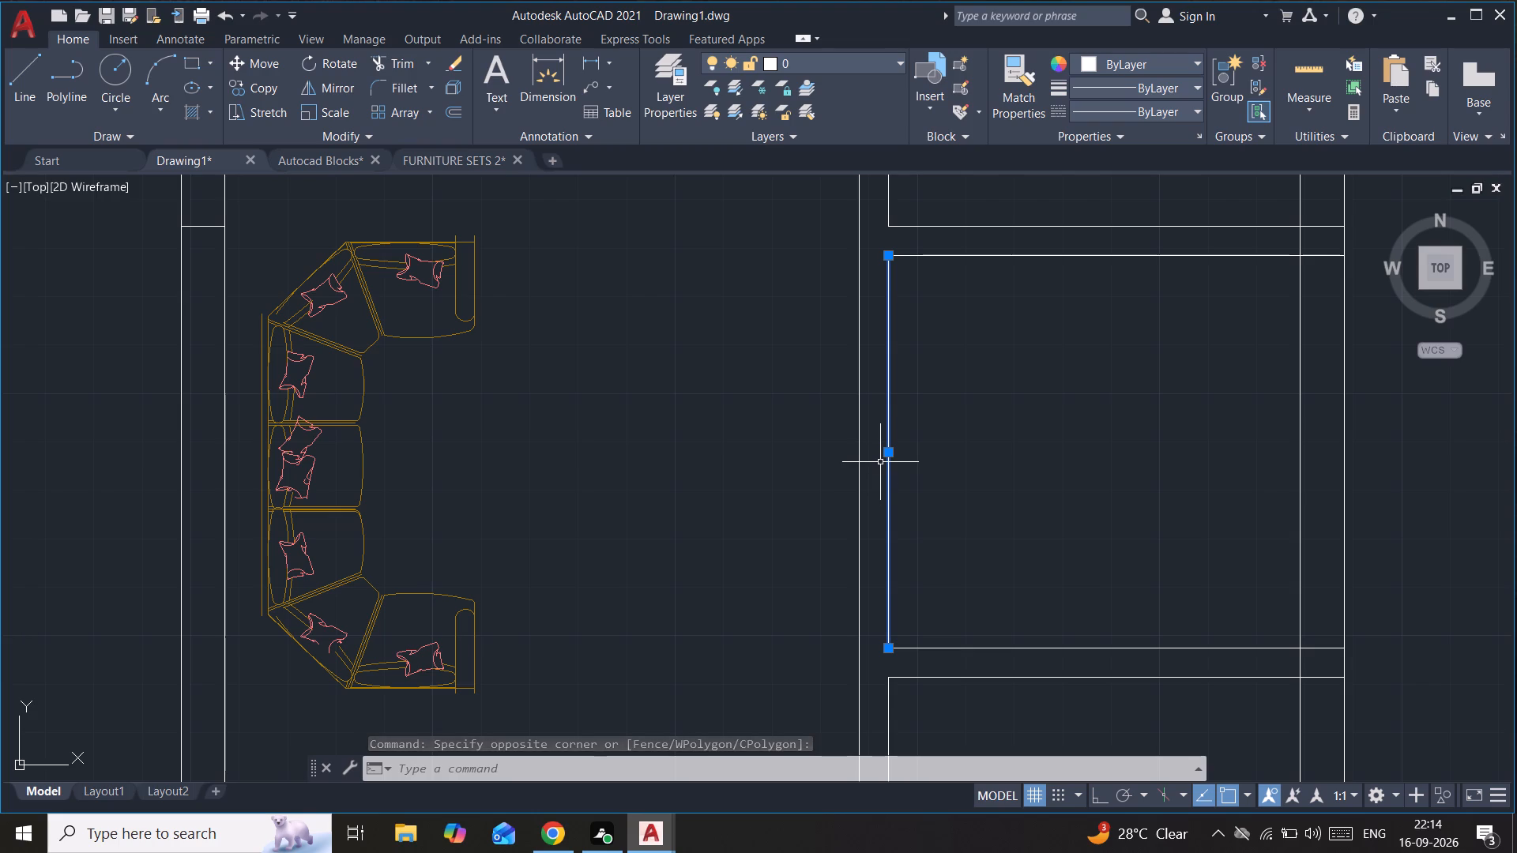
{"action": "type", "text": "of"}
{"action": "key", "text": "Return"}
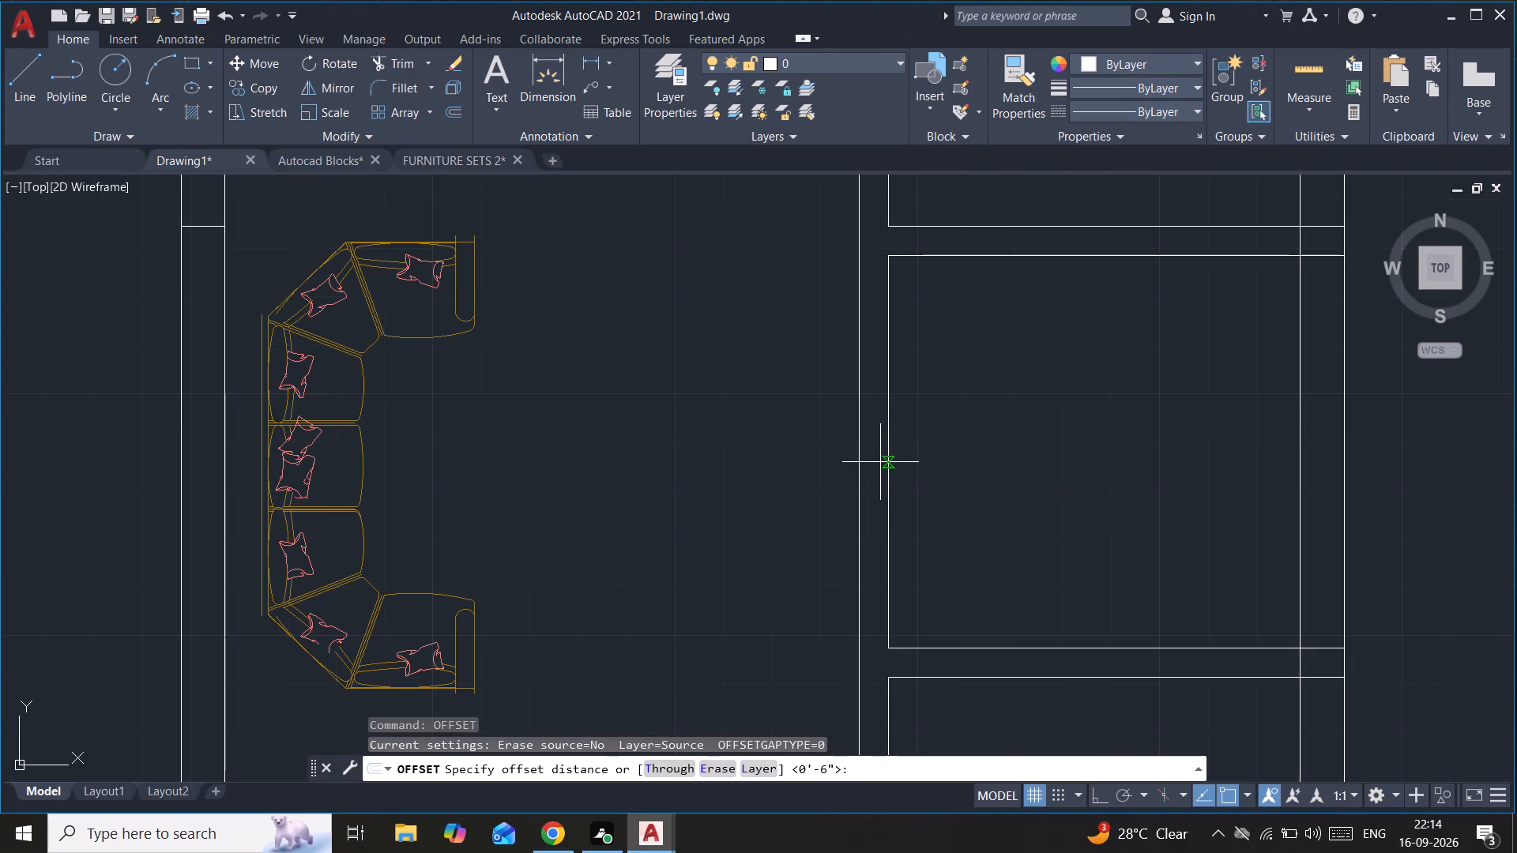
{"action": "type", "text": "7\""}
{"action": "key", "text": "Return"}
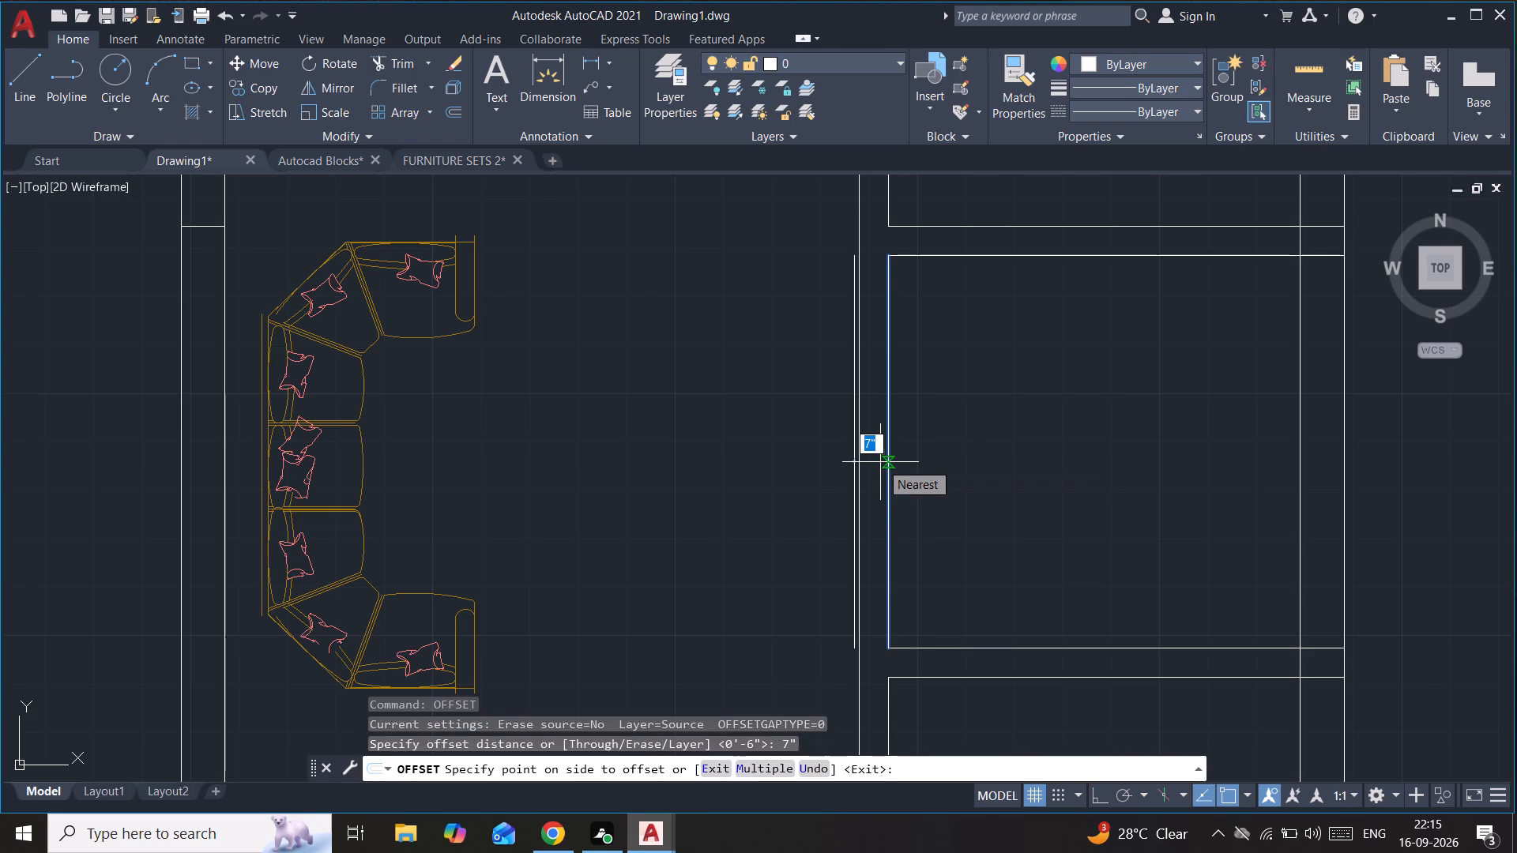
{"action": "left_click", "coordinate": [987, 448]}
{"action": "left_click", "coordinate": [920, 467]}
{"action": "left_click", "coordinate": [983, 461]}
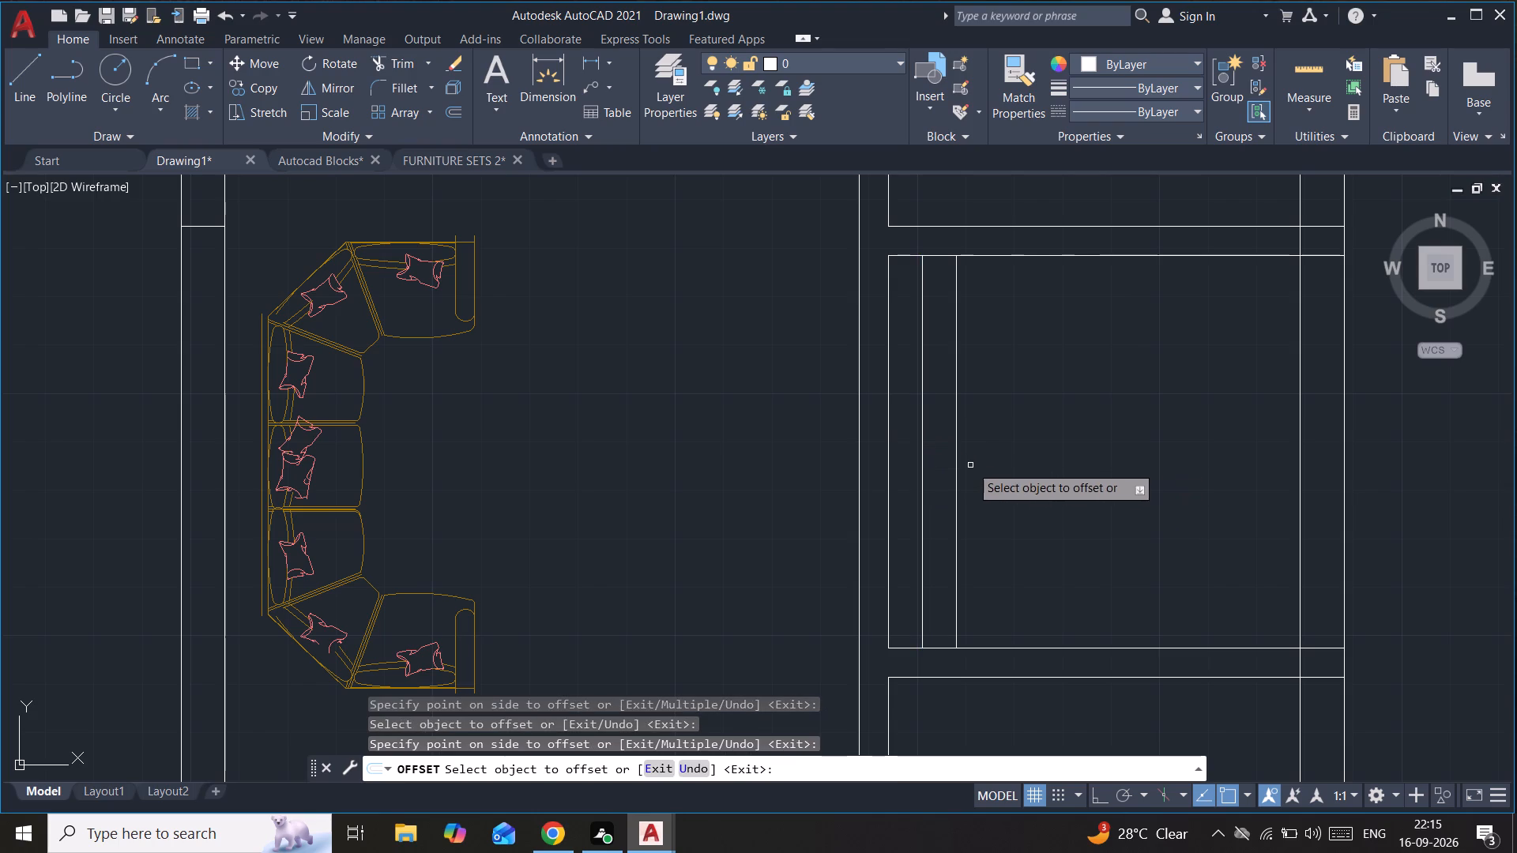
{"action": "left_click", "coordinate": [956, 477]}
{"action": "left_click", "coordinate": [1010, 471]}
{"action": "left_click", "coordinate": [988, 483]}
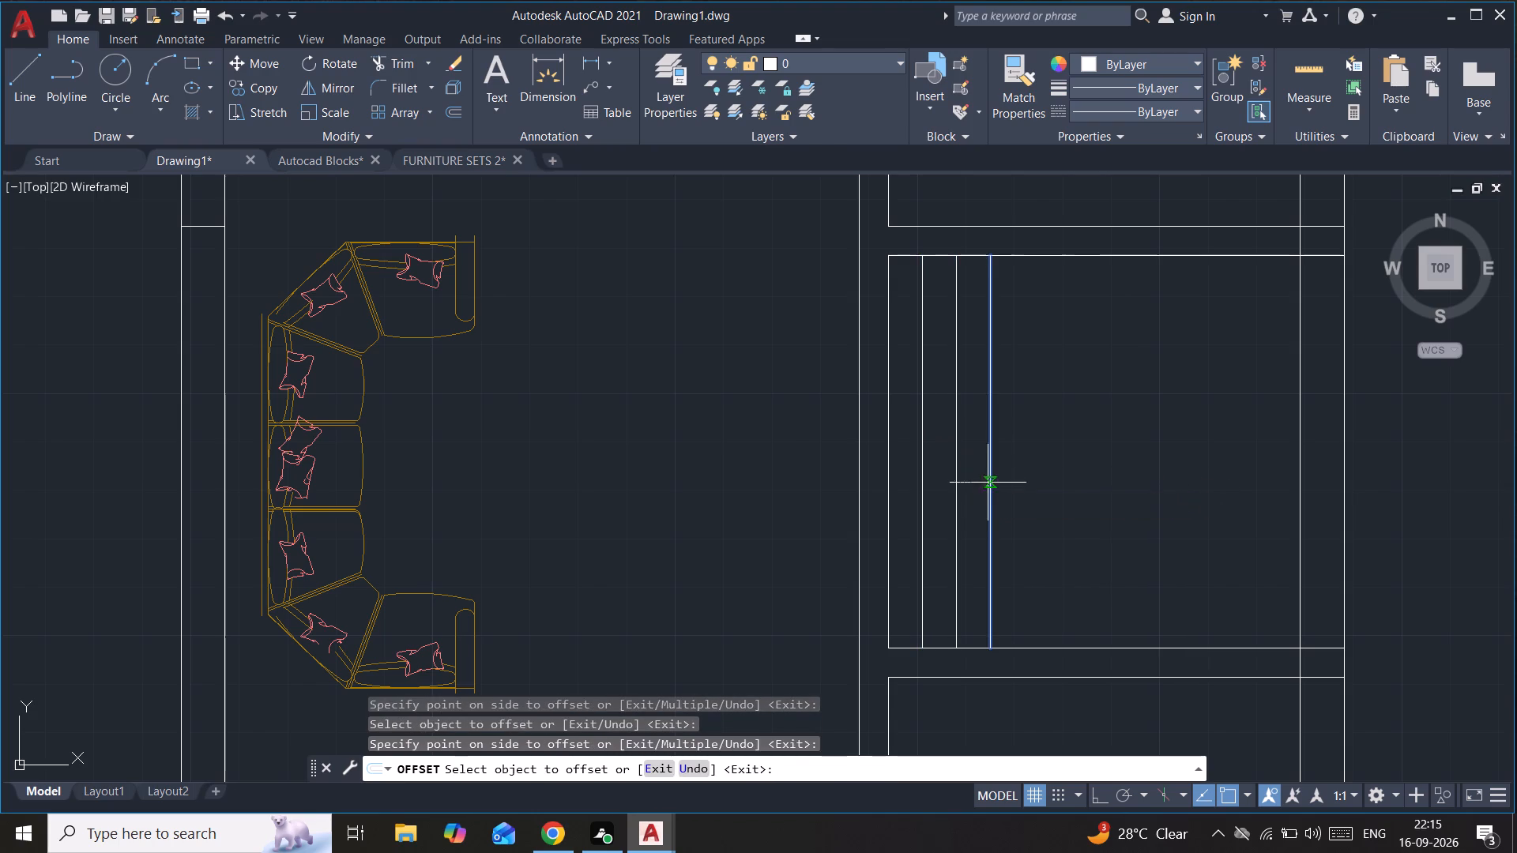
{"action": "left_click", "coordinate": [1026, 474]}
{"action": "left_click", "coordinate": [1025, 474]}
{"action": "left_click", "coordinate": [1056, 475]}
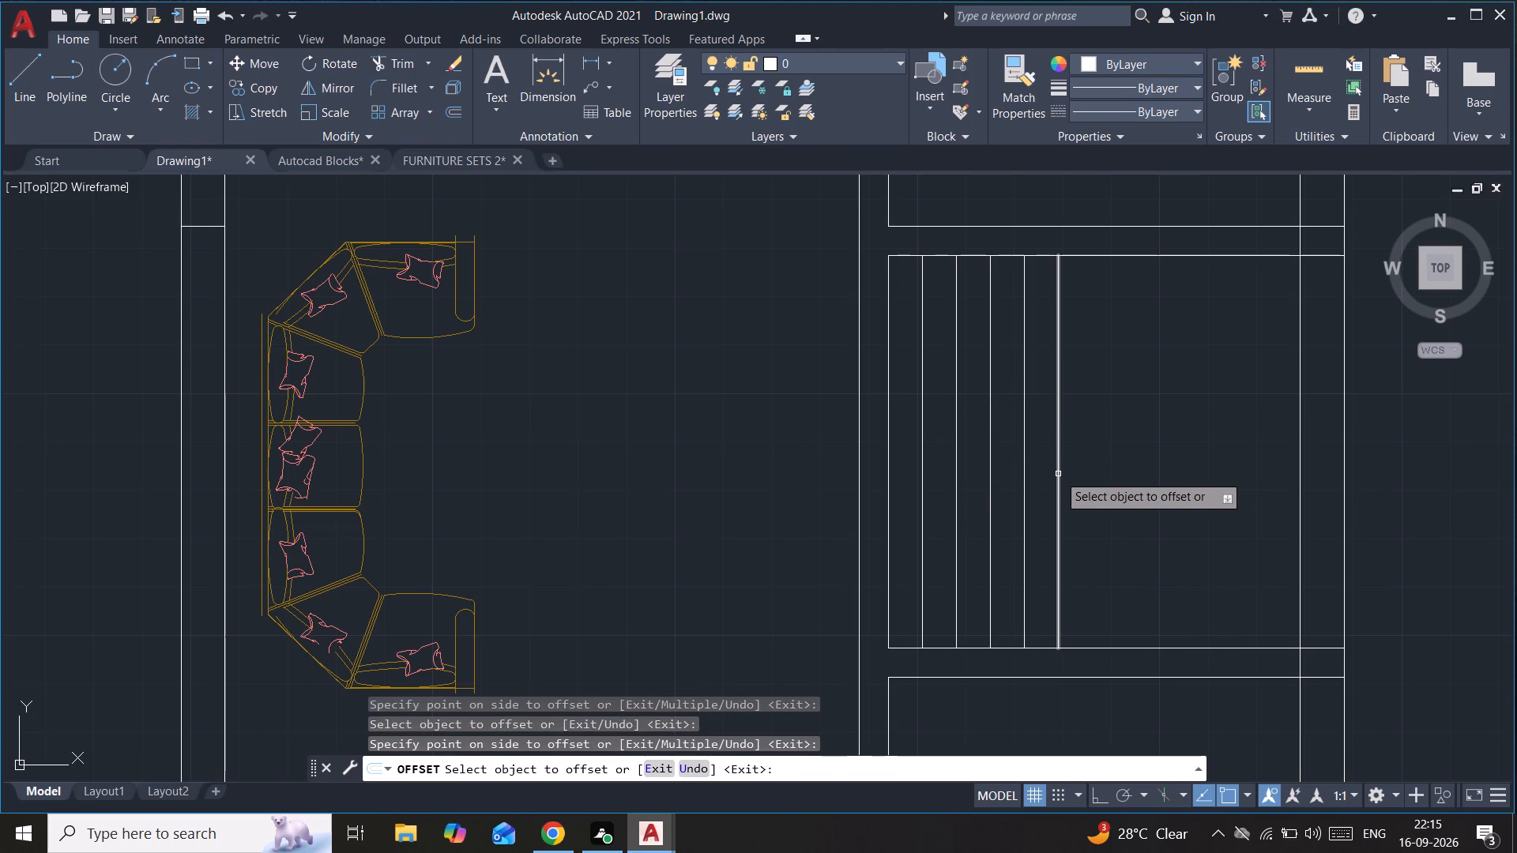
Continue the stair treads with six more successive 7" offsets toward the east outer wall.
{"action": "left_click", "coordinate": [1058, 474]}
{"action": "left_click", "coordinate": [1082, 466]}
{"action": "left_click", "coordinate": [1092, 460]}
{"action": "left_click", "coordinate": [1116, 452]}
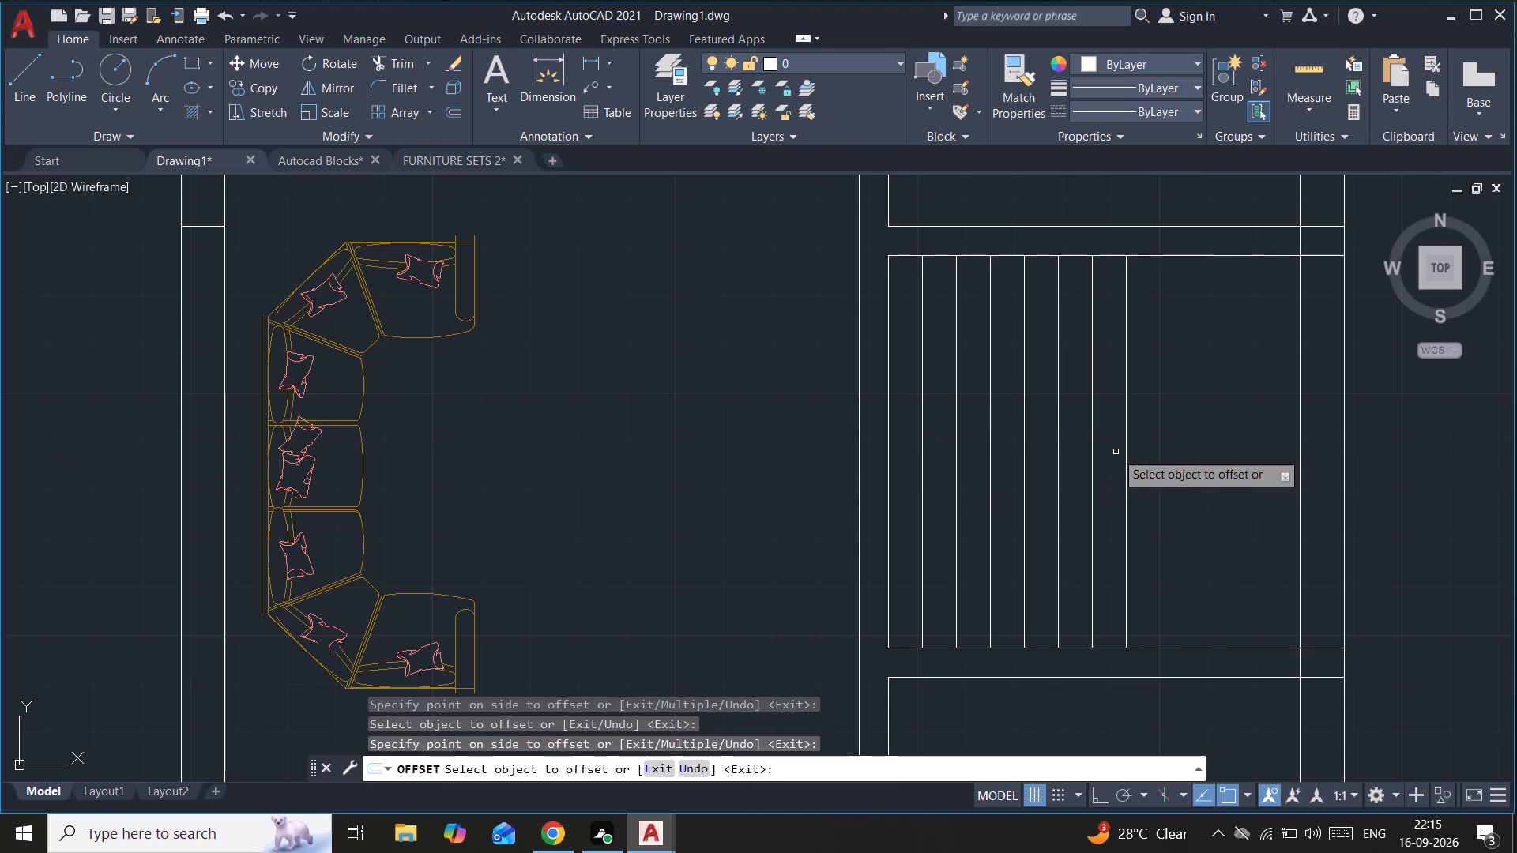
{"action": "left_click", "coordinate": [1127, 456]}
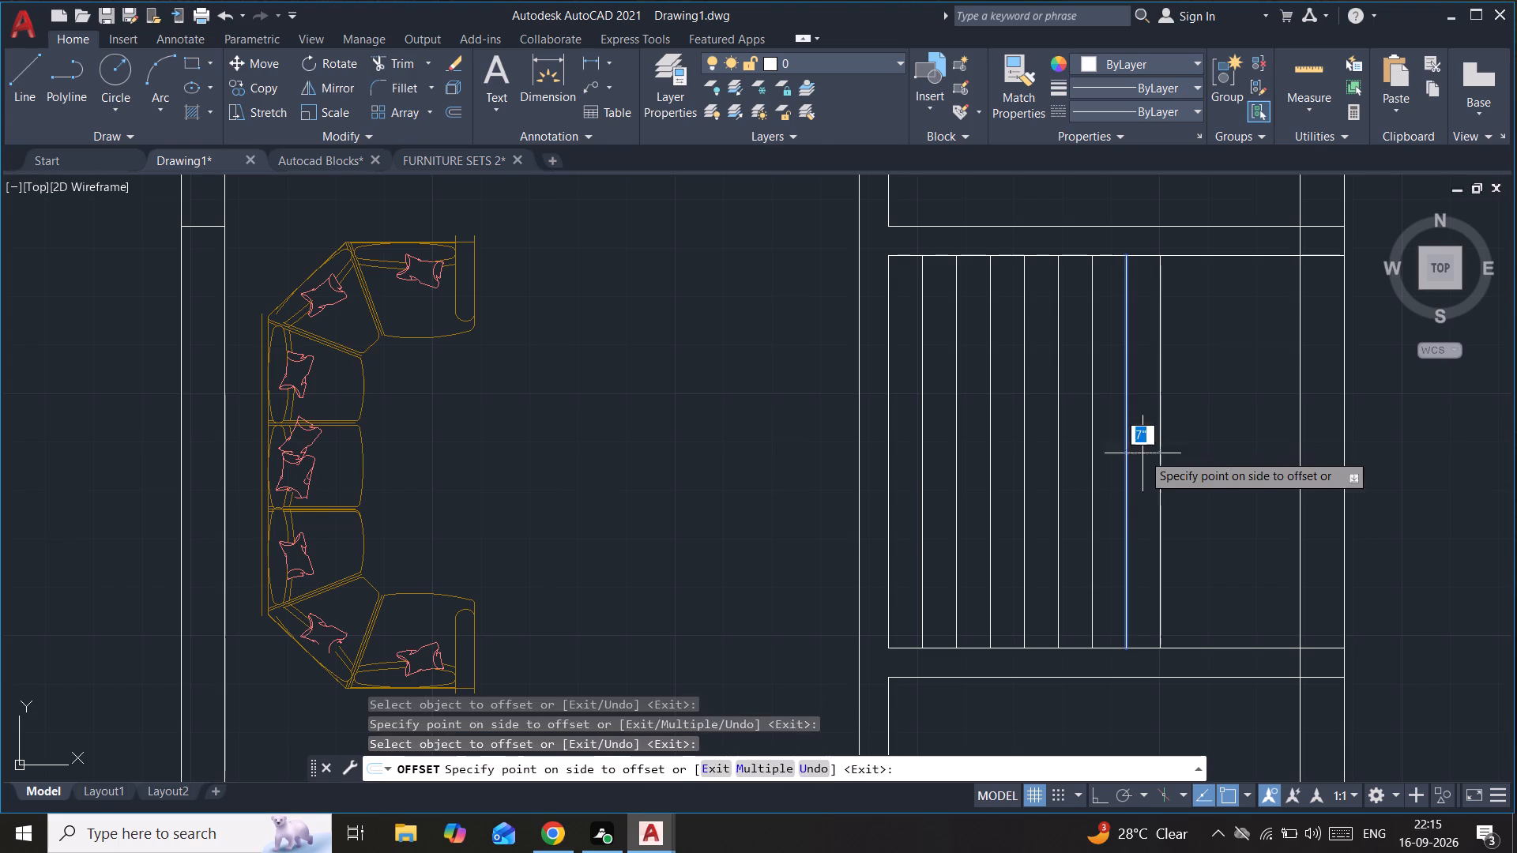
{"action": "left_click", "coordinate": [1174, 447]}
{"action": "left_click", "coordinate": [1161, 457]}
{"action": "left_click", "coordinate": [1188, 456]}
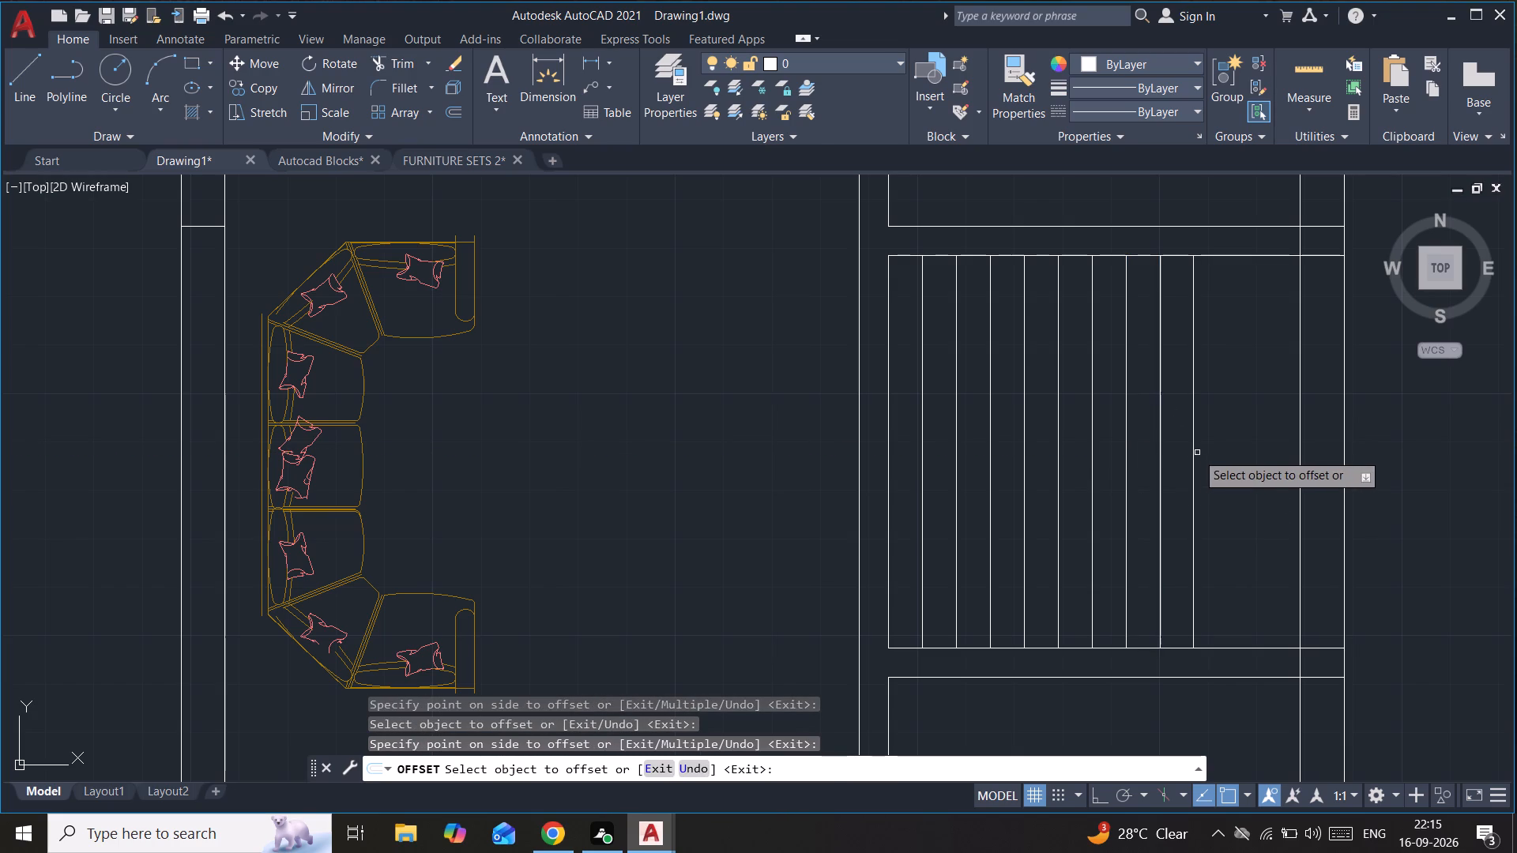
{"action": "left_click", "coordinate": [1192, 459]}
{"action": "left_click", "coordinate": [1222, 453]}
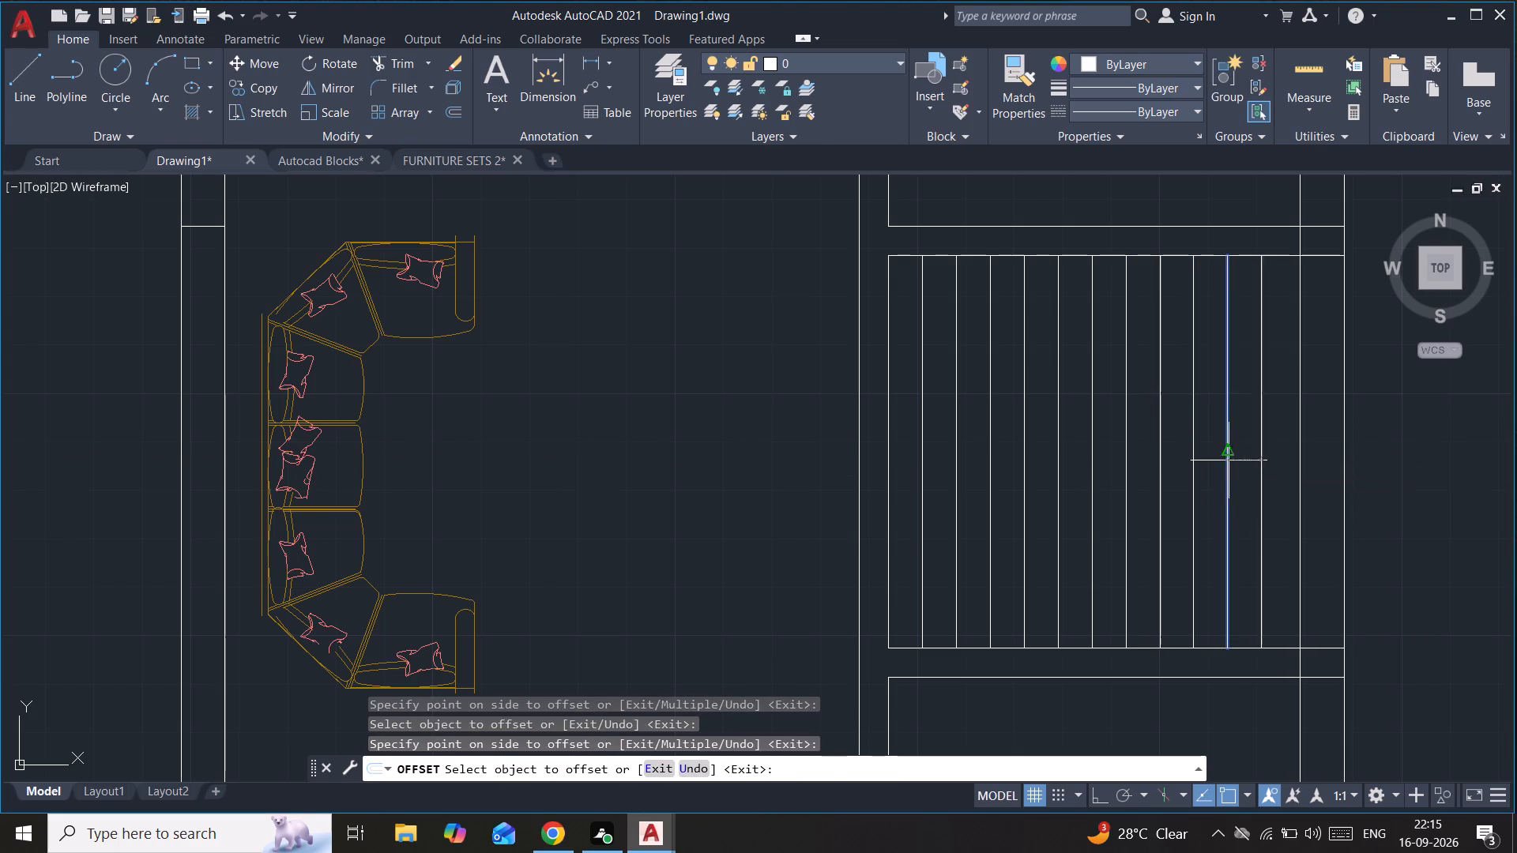
{"action": "left_click", "coordinate": [1229, 460]}
{"action": "left_click", "coordinate": [1253, 460]}
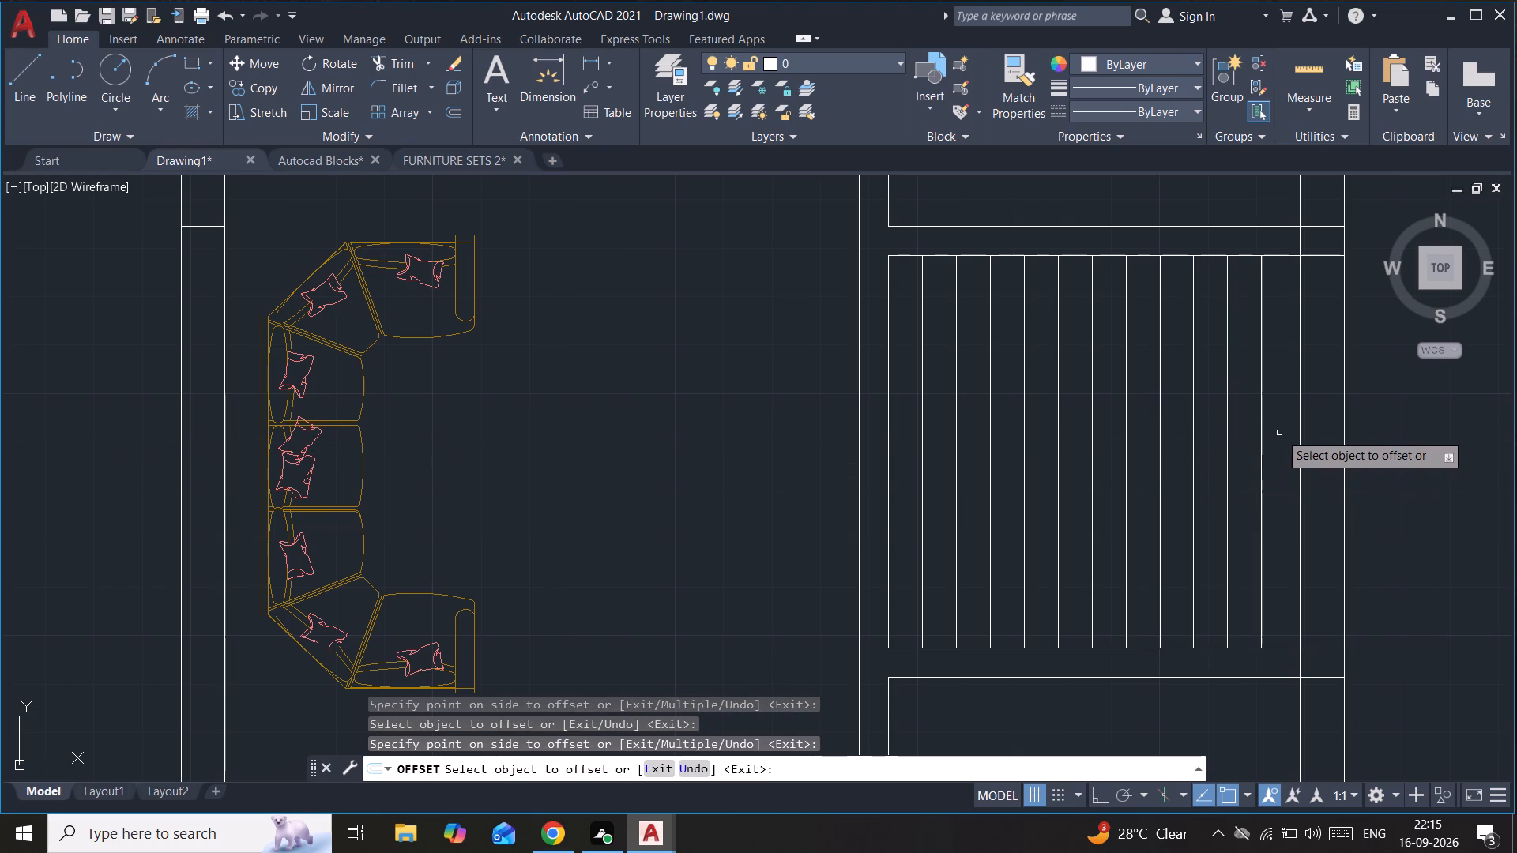
{"action": "scroll", "coordinate": [1267, 429], "scroll_direction": "down", "scroll_amount": 2}
{"action": "middle_click_drag", "start_coordinate": [1264, 428], "coordinate": [1168, 427]}
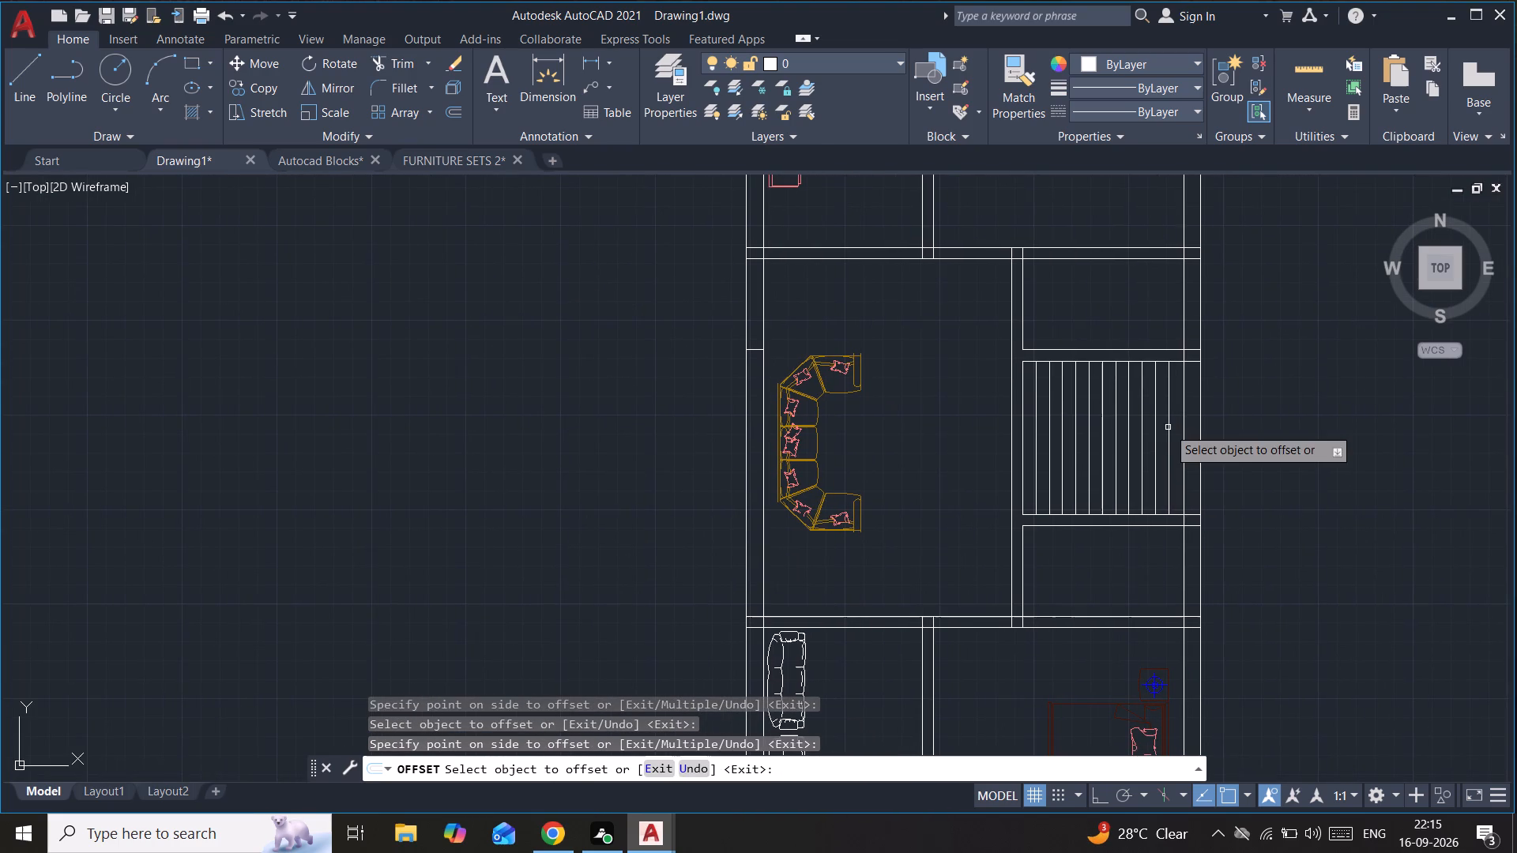
{"action": "key", "text": "Escape"}
Trim away both east outer wall lines between the two partitions to open the stair room's east end.
{"action": "scroll", "coordinate": [1168, 426], "scroll_direction": "up", "scroll_amount": 1}
{"action": "type", "text": "tr"}
{"action": "key", "text": "Return"}
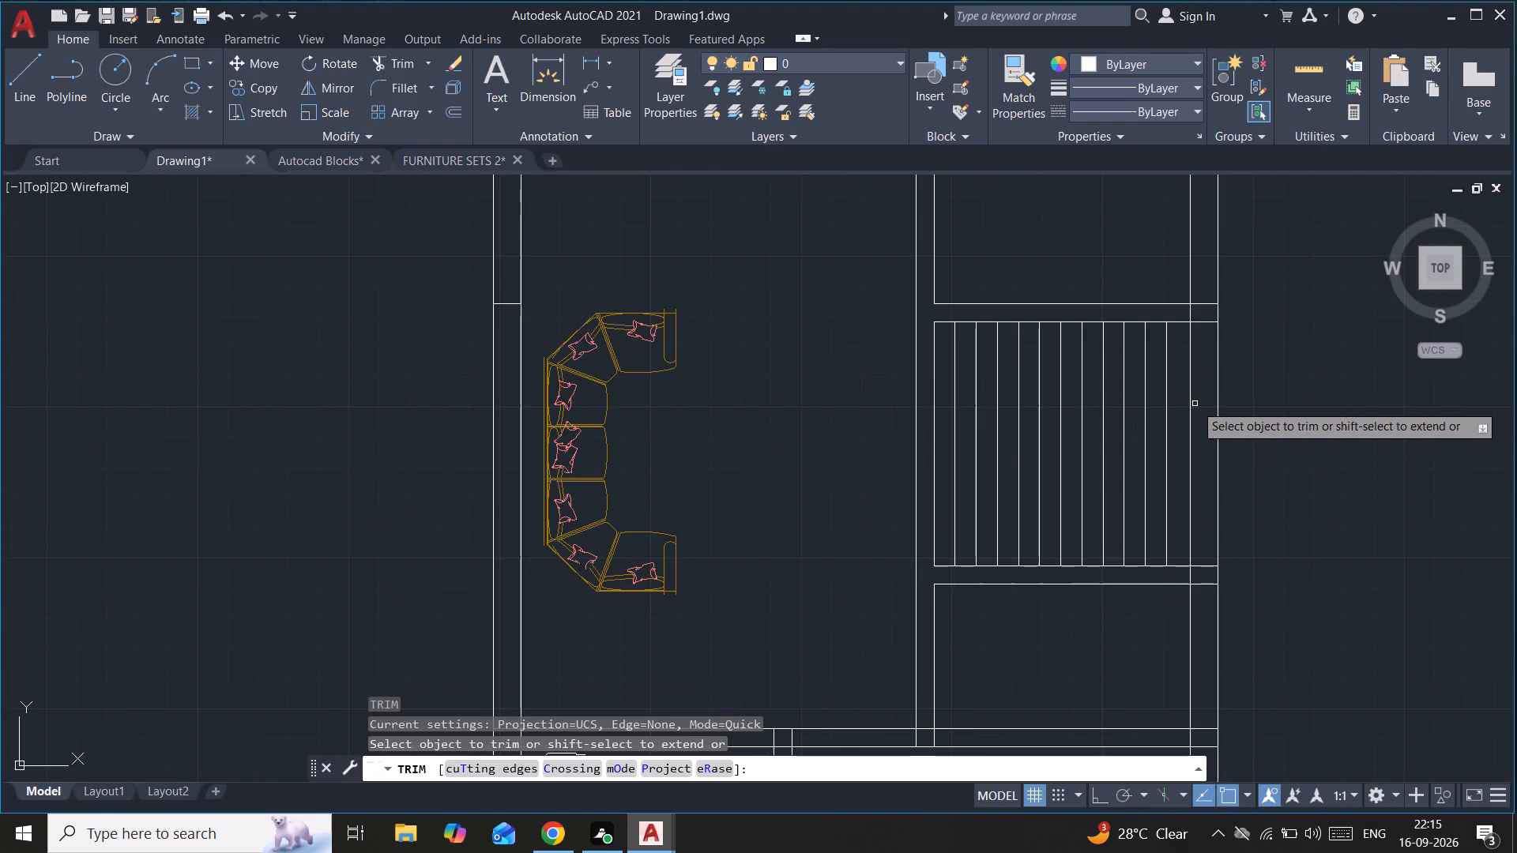
{"action": "left_click_drag", "start_coordinate": [1187, 412], "coordinate": [1238, 413]}
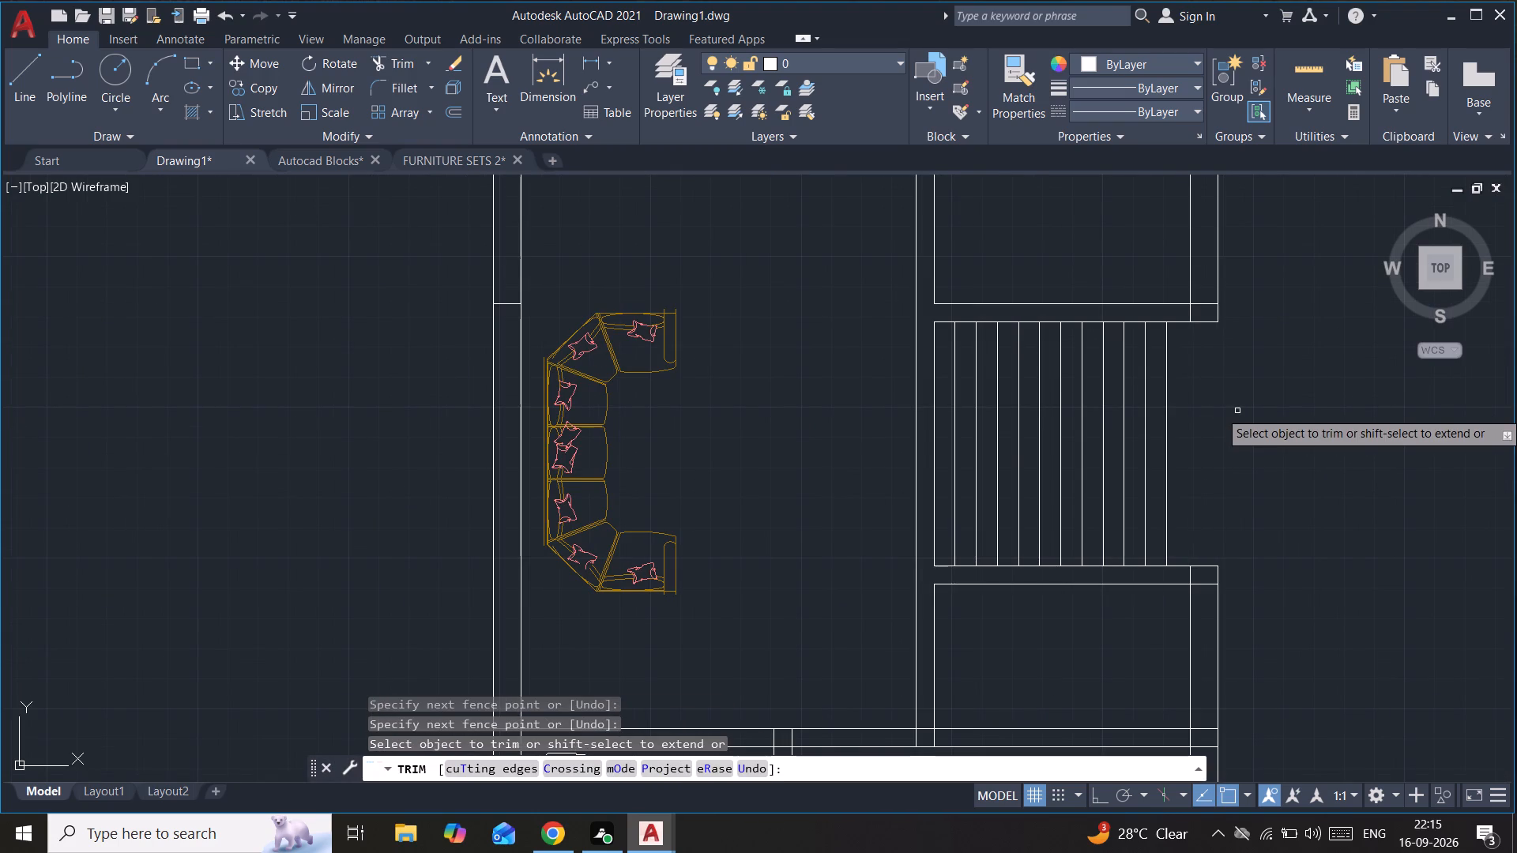
{"action": "key", "text": "Escape"}
{"action": "key", "text": "Escape"}
{"action": "key", "text": "Escape"}
{"action": "key", "text": "Escape"}
{"action": "key", "text": "Escape"}
{"action": "key", "text": "Escape"}
{"action": "key", "text": "Escape"}
{"action": "key", "text": "Escape"}
{"action": "key", "text": "Escape"}
{"action": "key", "text": "Escape"}
{"action": "key", "text": "Escape"}
{"action": "key", "text": "Escape"}
{"action": "key", "text": "Escape"}
{"action": "key", "text": "Escape"}
{"action": "key", "text": "Escape"}
{"action": "key", "text": "Escape"}
{"action": "key", "text": "Escape"}
{"action": "key", "text": "Escape"}
{"action": "key", "text": "Escape"}
{"action": "key", "text": "Escape"}
{"action": "key", "text": "Escape"}
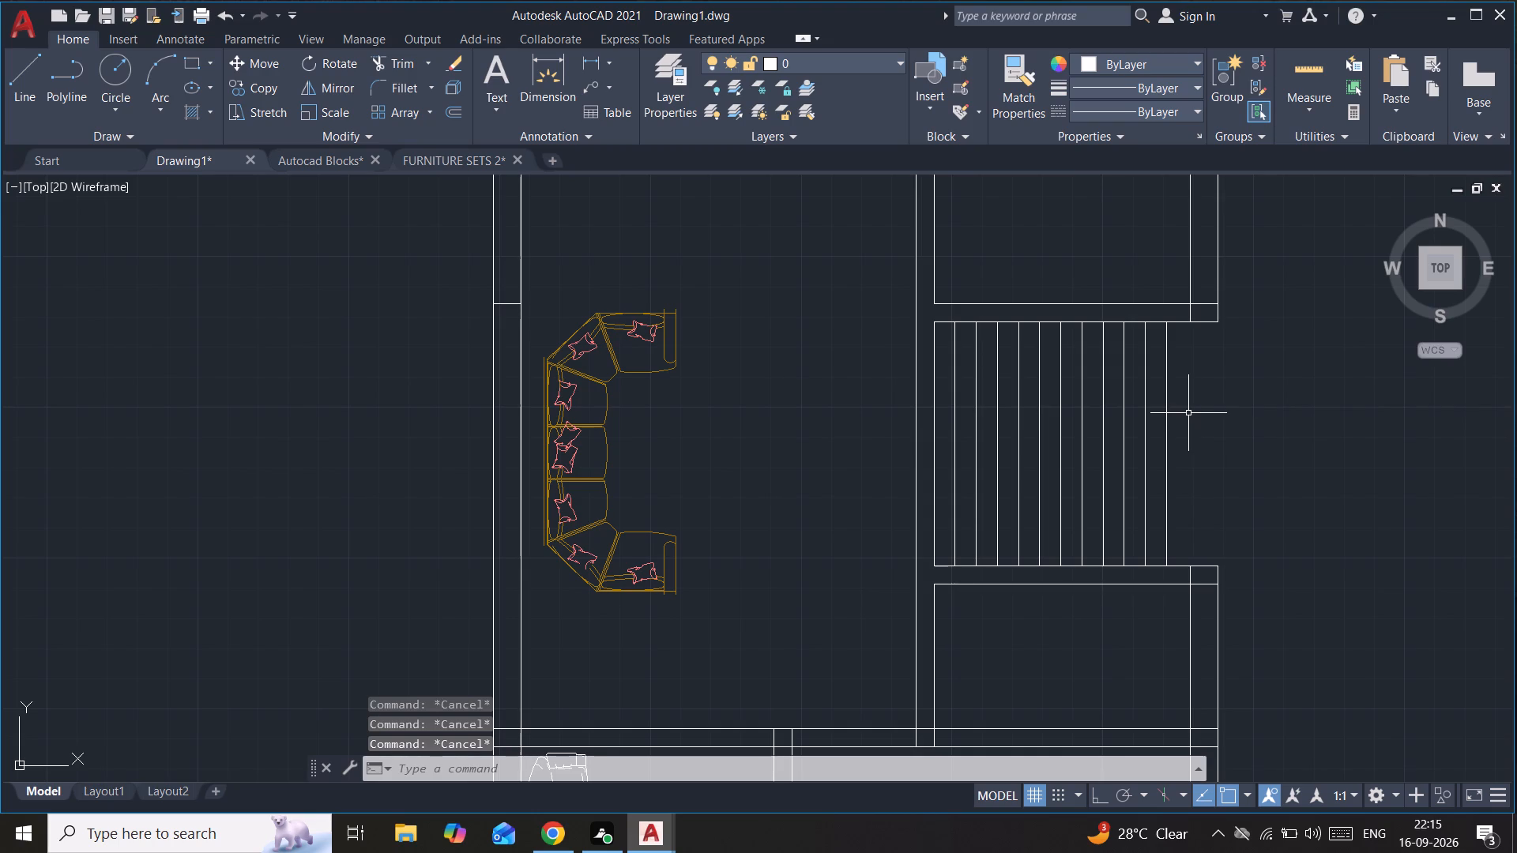
Draw a 3'1" line due east from the outer wall corner on the north side of the stair opening.
{"action": "middle_click_drag", "start_coordinate": [1187, 414], "coordinate": [1151, 409]}
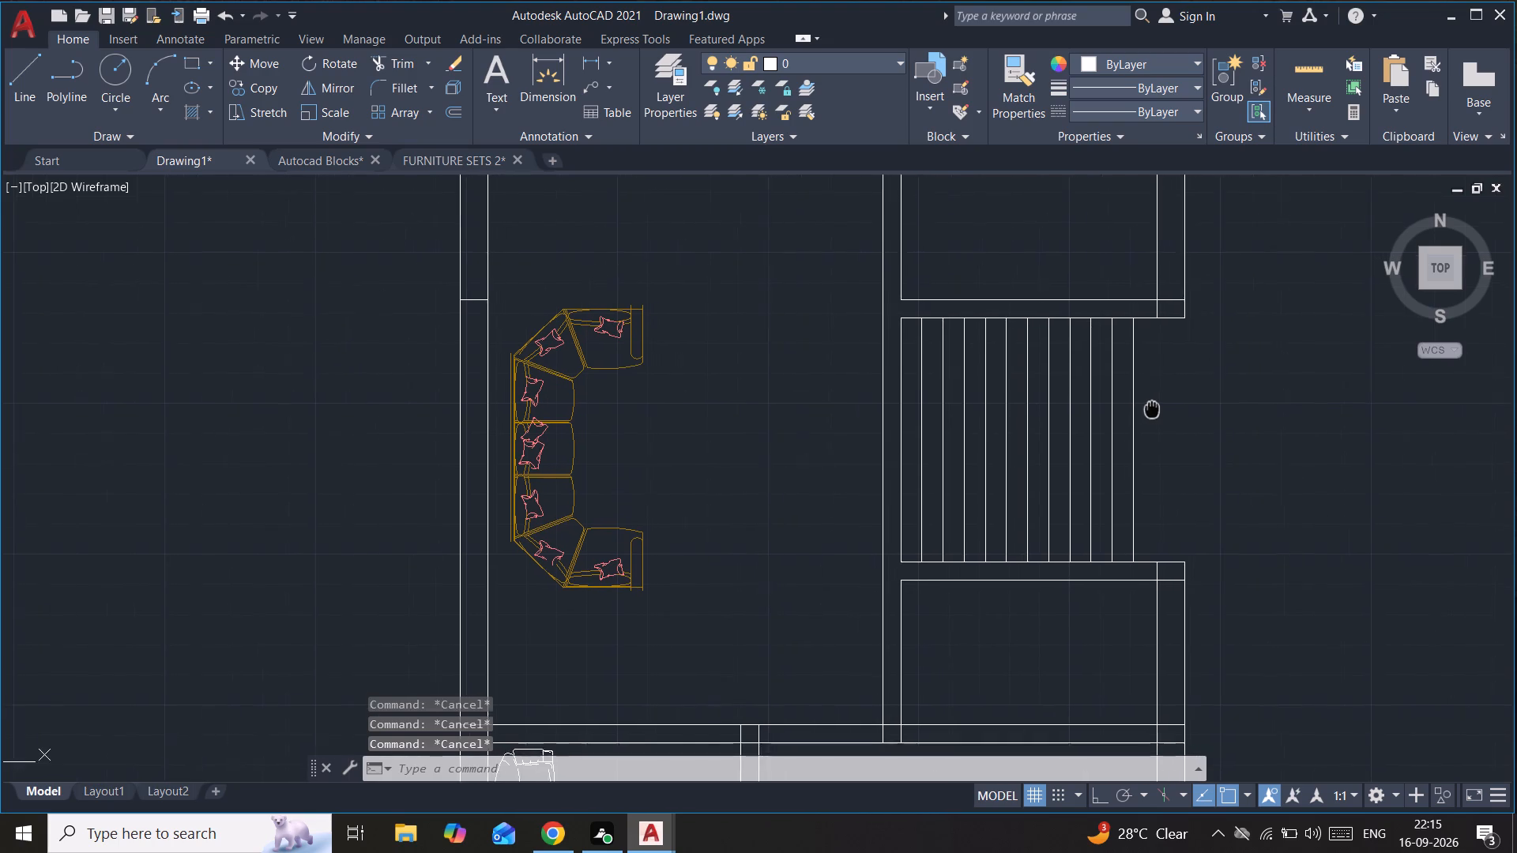
{"action": "middle_click_drag", "start_coordinate": [1151, 409], "coordinate": [1084, 419]}
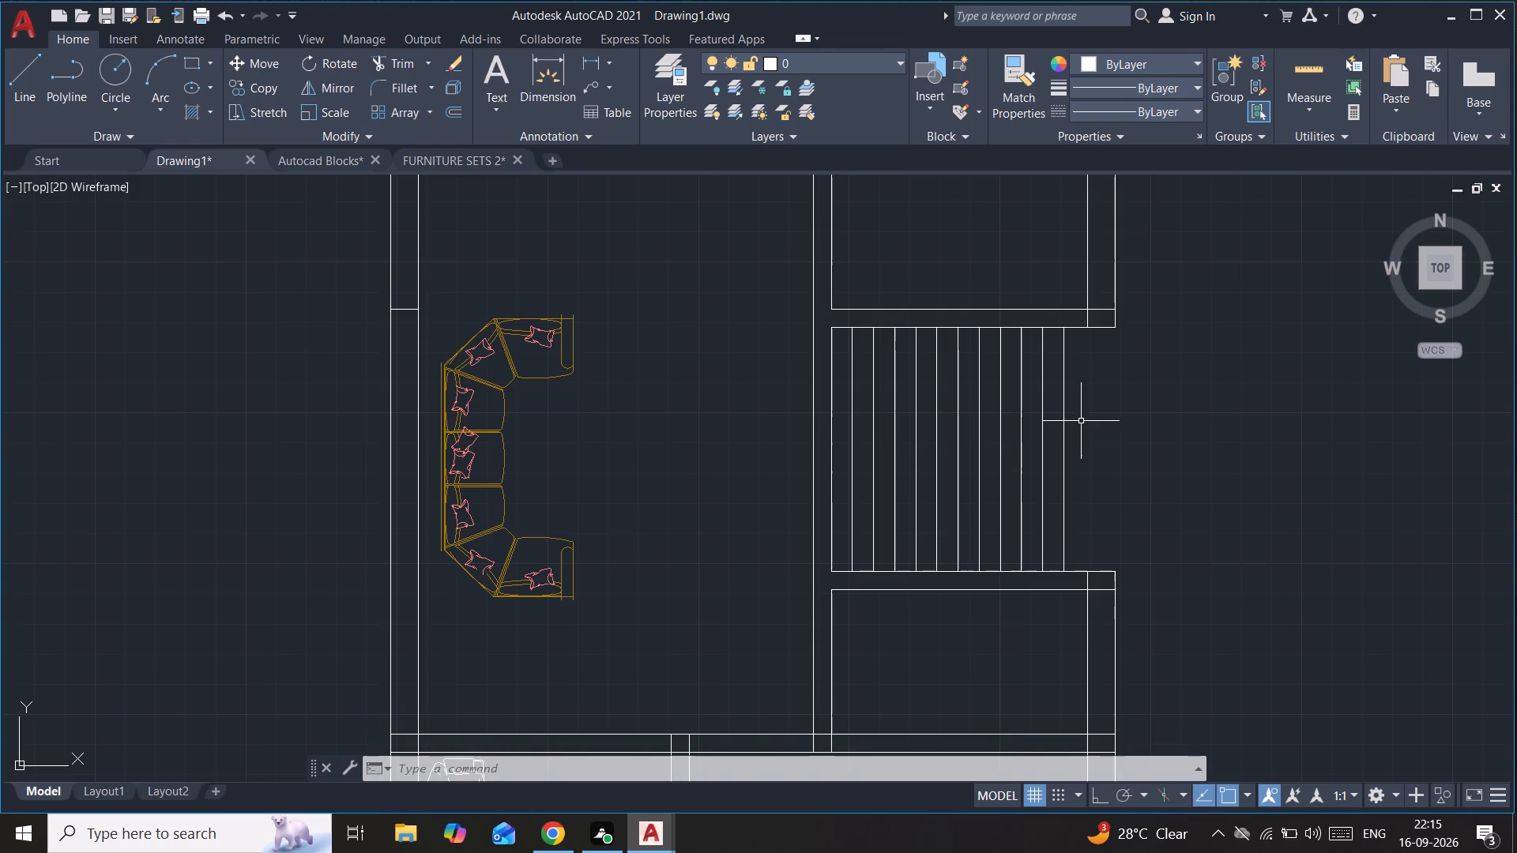
{"action": "key", "text": "l"}
{"action": "key", "text": "Return"}
{"action": "left_click", "coordinate": [1120, 331]}
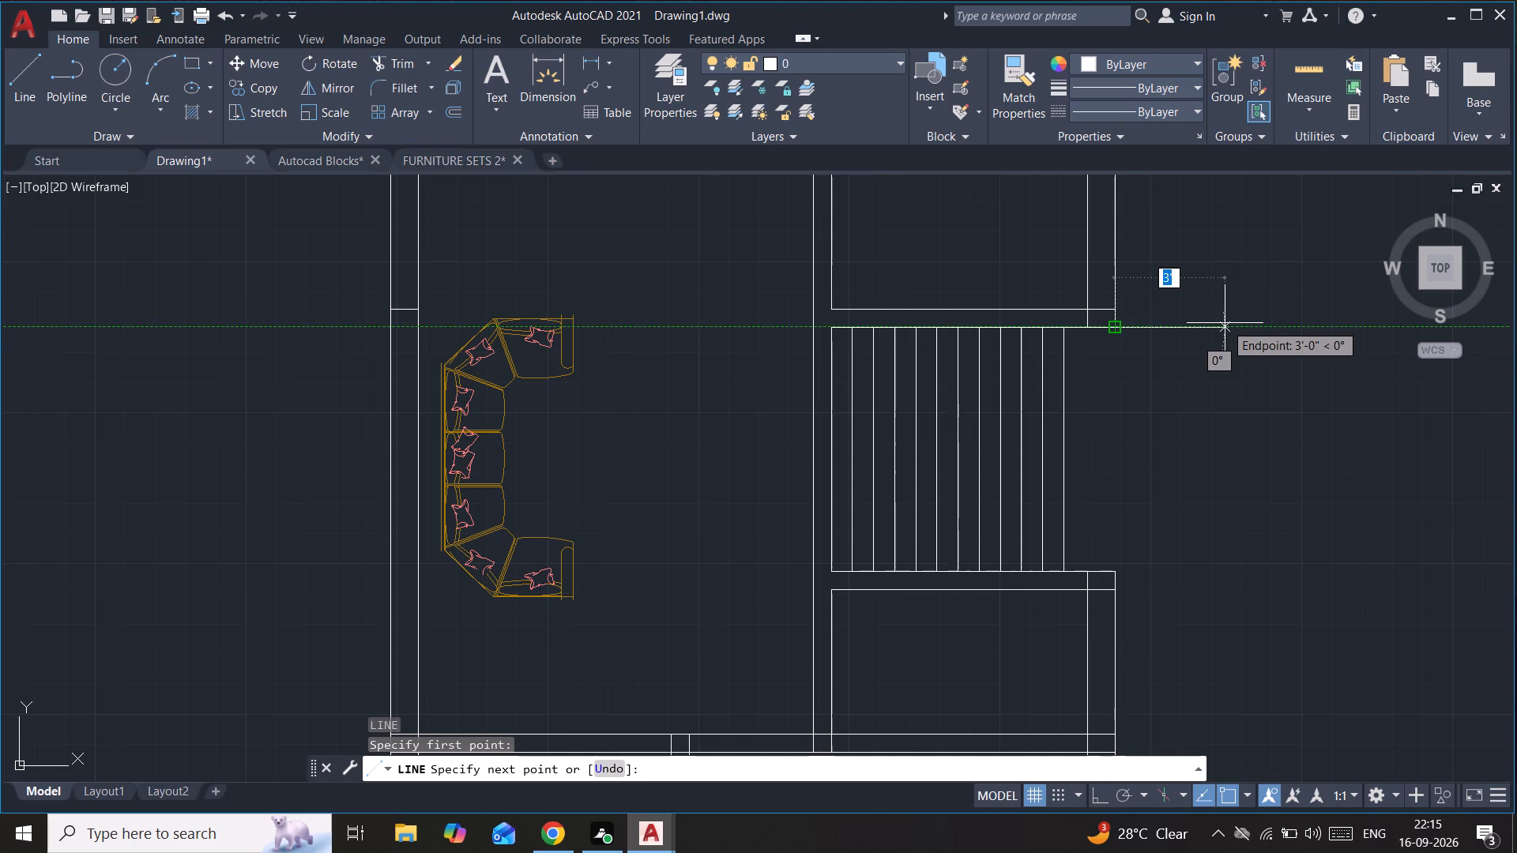
{"action": "key", "text": "3"}
{"action": "type", "text": "'1"}
{"action": "key", "text": "shift+quotedbl"}
{"action": "key", "text": "Return"}
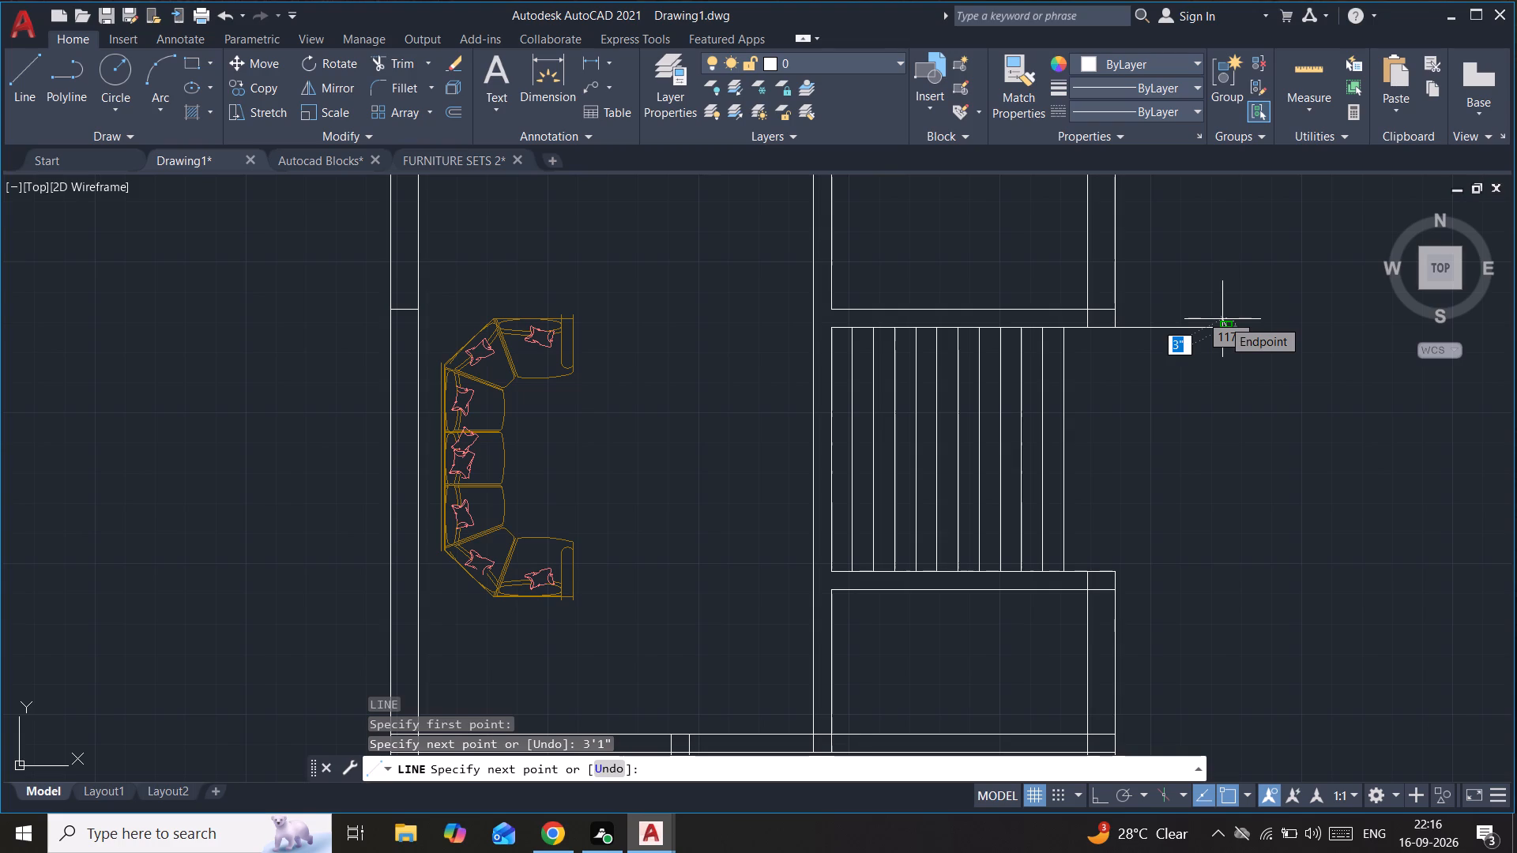
{"action": "key", "text": "Escape"}
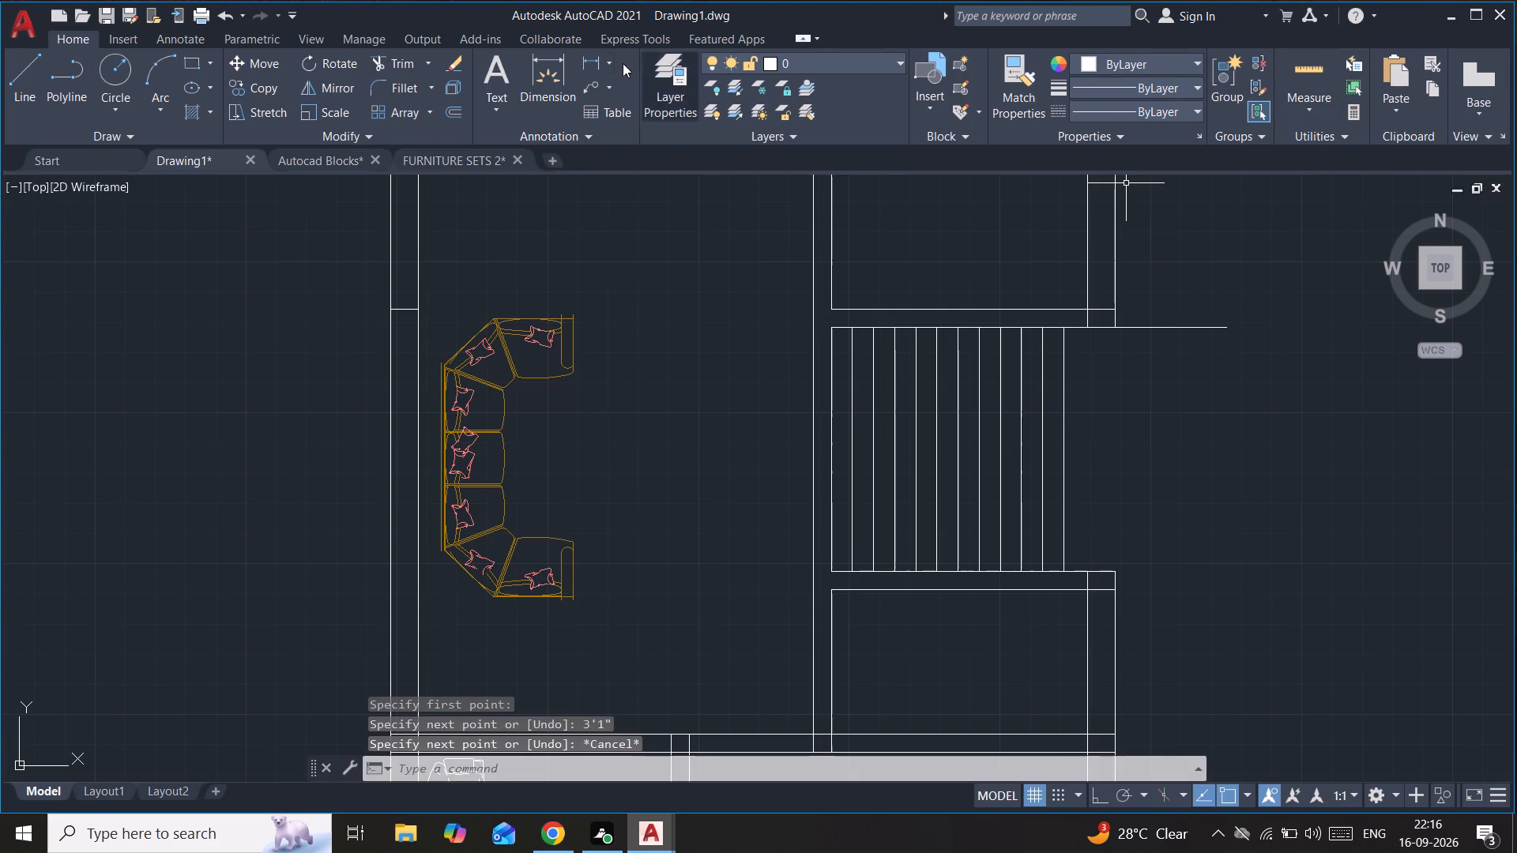
Place a horizontal linear dimension just above the new line extending east from the stair opening.
{"action": "left_click_drag", "start_coordinate": [582, 63], "coordinate": [602, 62]}
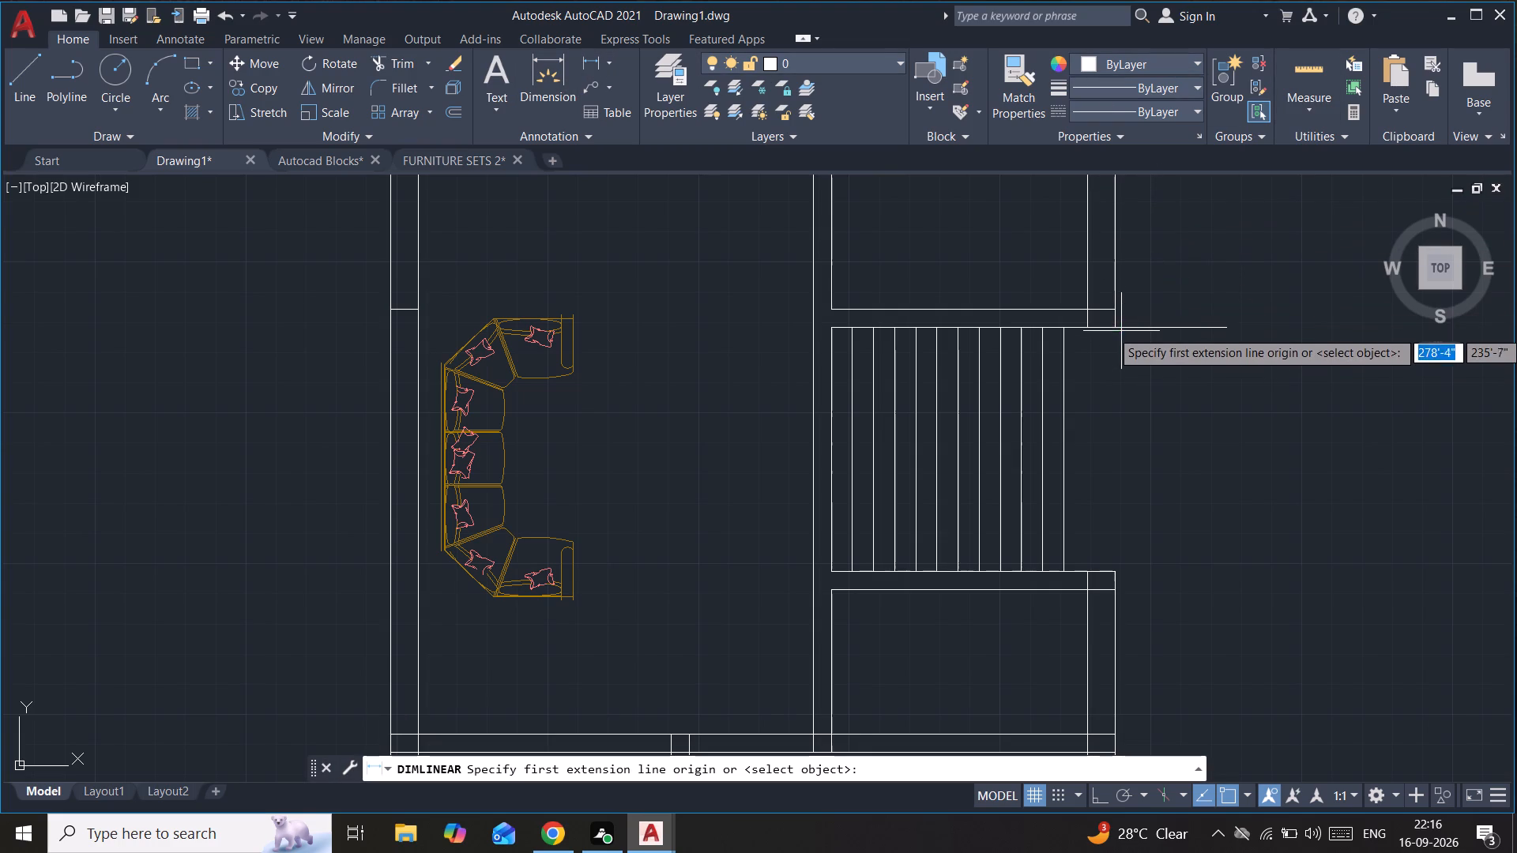
{"action": "left_click_drag", "start_coordinate": [1111, 326], "coordinate": [1131, 319]}
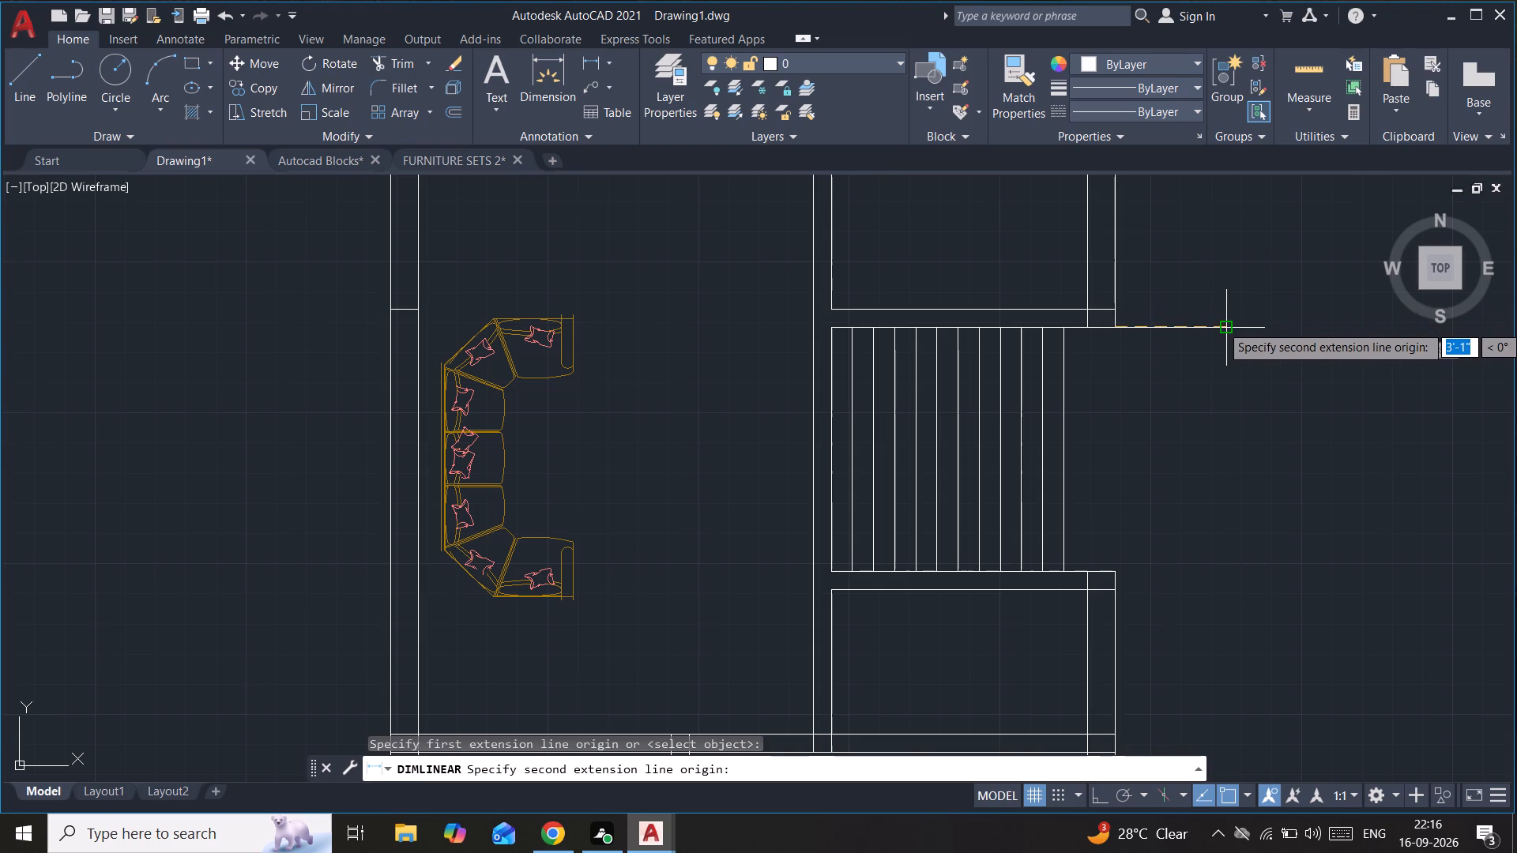
{"action": "left_click", "coordinate": [1225, 325]}
{"action": "left_click", "coordinate": [1224, 298]}
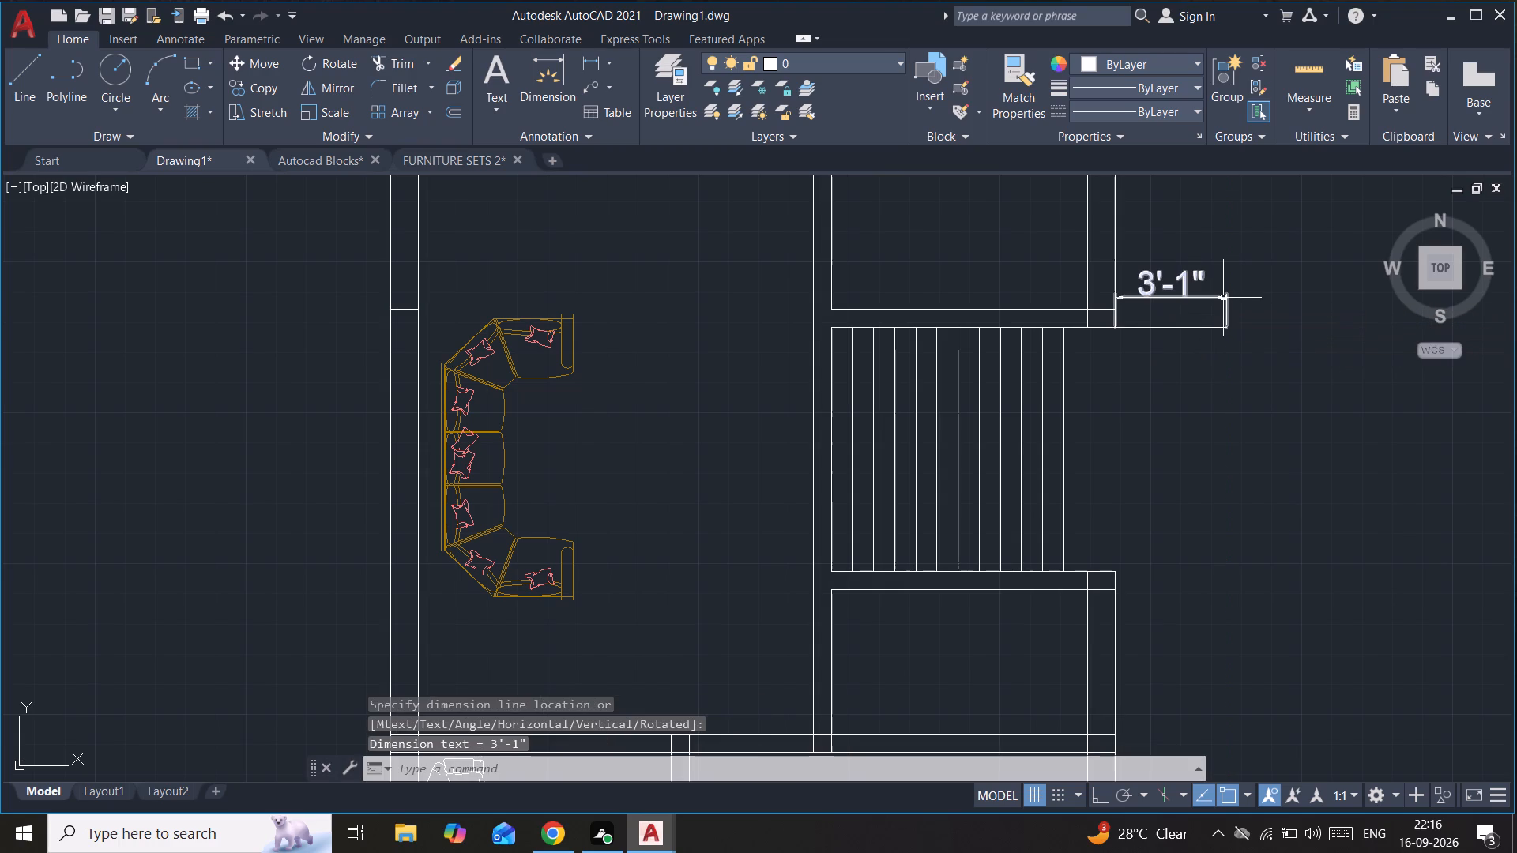
{"action": "key", "text": "Escape"}
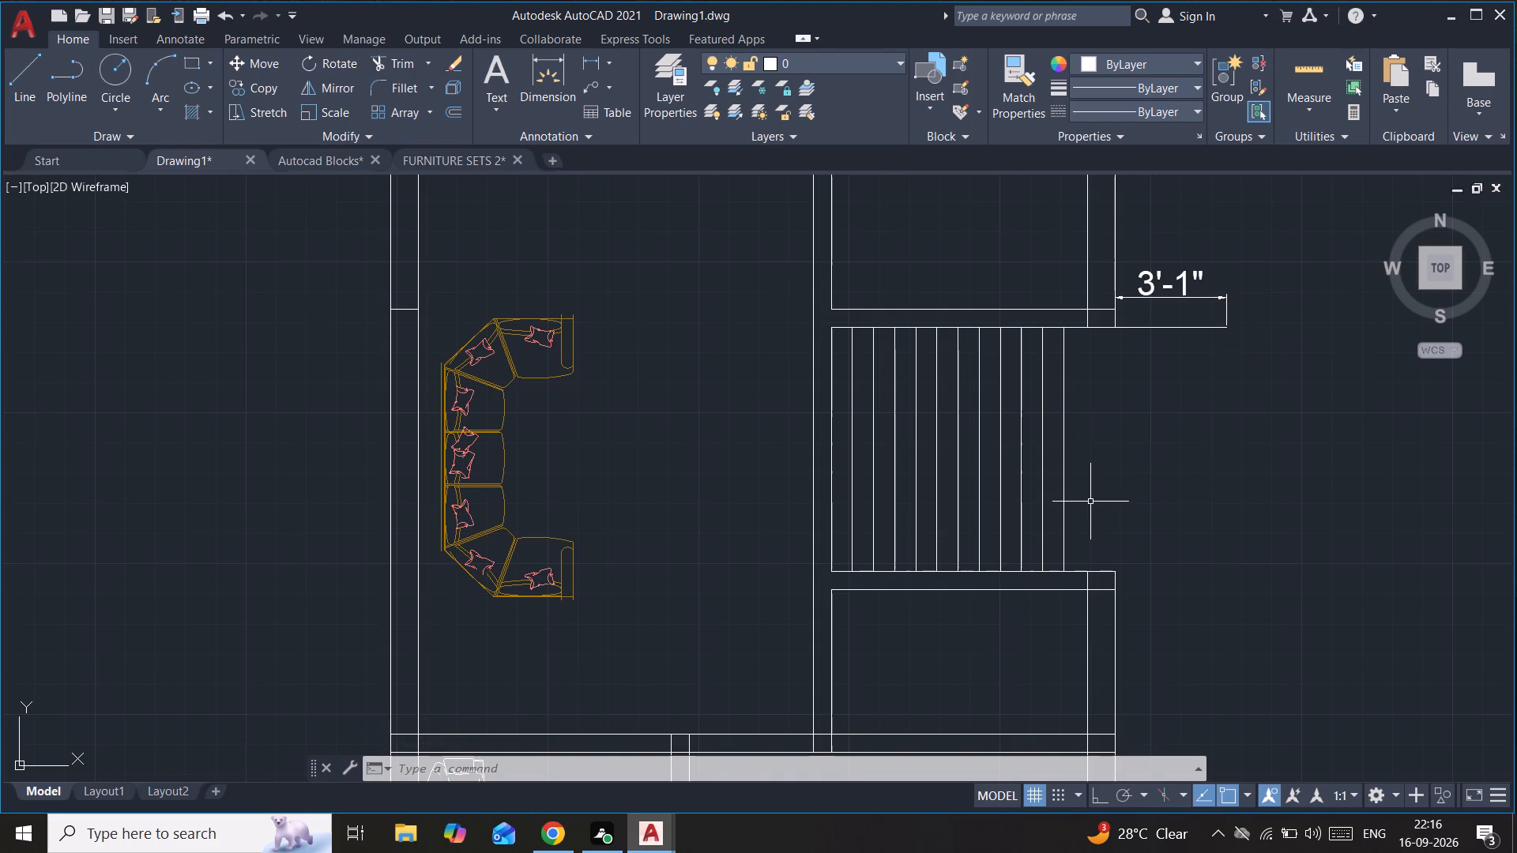
{"action": "middle_click_drag", "start_coordinate": [1087, 502], "coordinate": [1082, 472]}
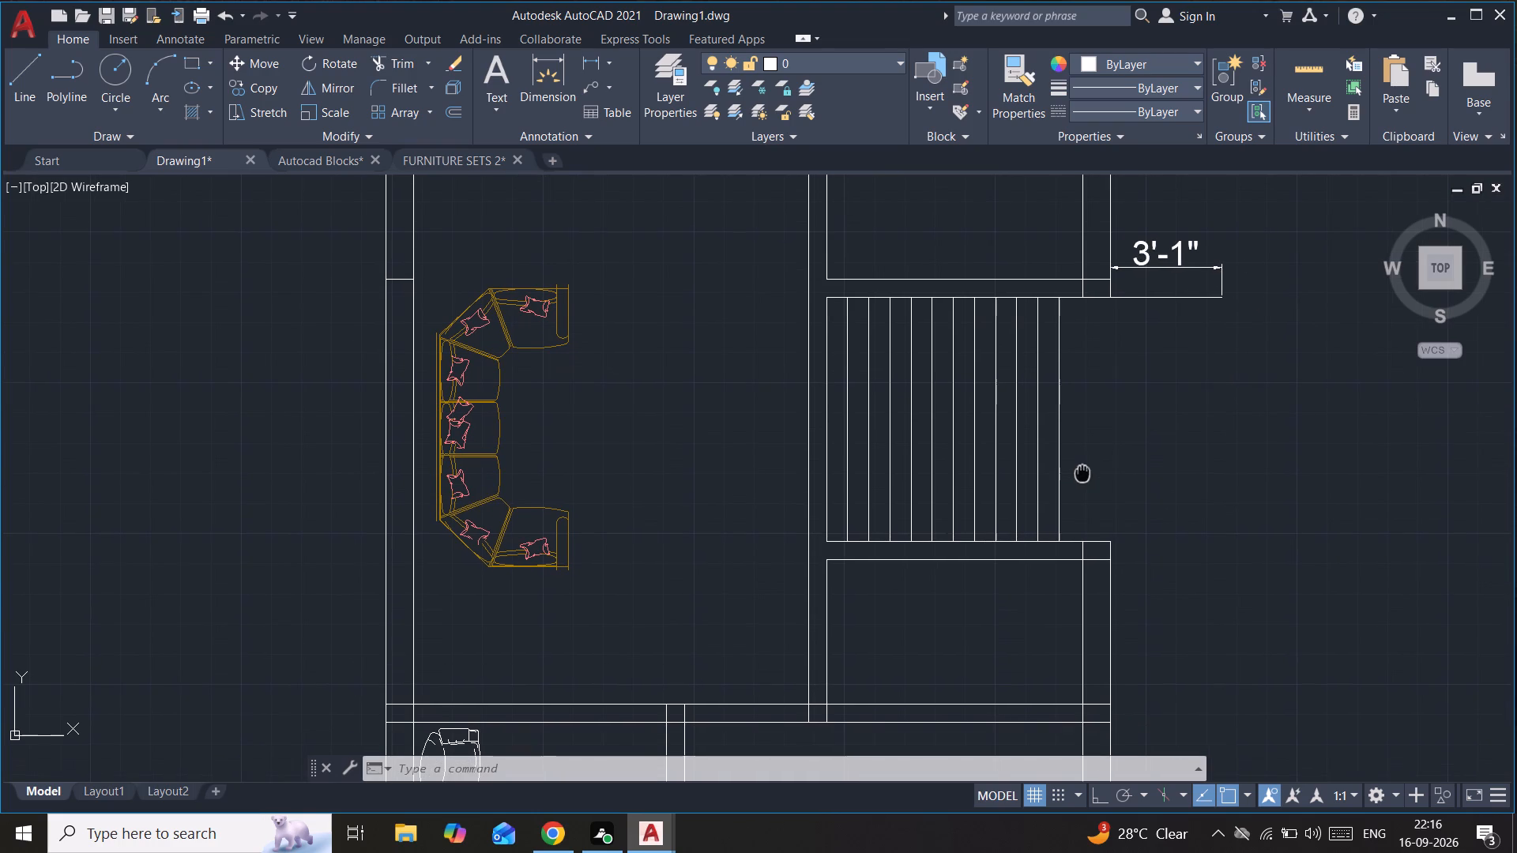
Draw a line about 6'9" due south from the east end of the 3'1" line, level with the stair's south edge.
{"action": "middle_click_drag", "start_coordinate": [1082, 472], "coordinate": [1086, 475]}
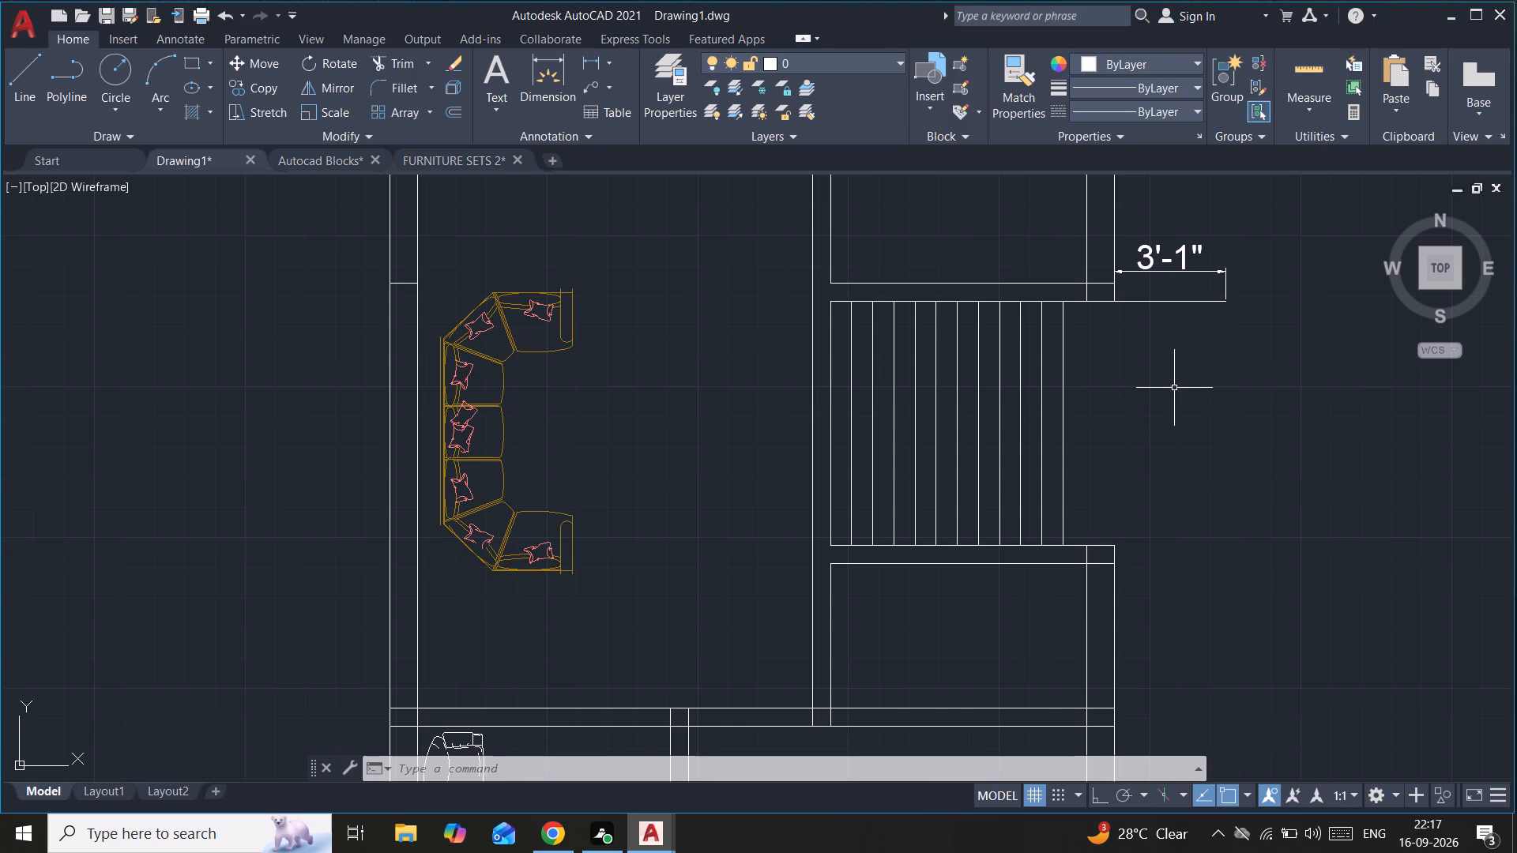
{"action": "key", "text": "l"}
{"action": "key", "text": "Return"}
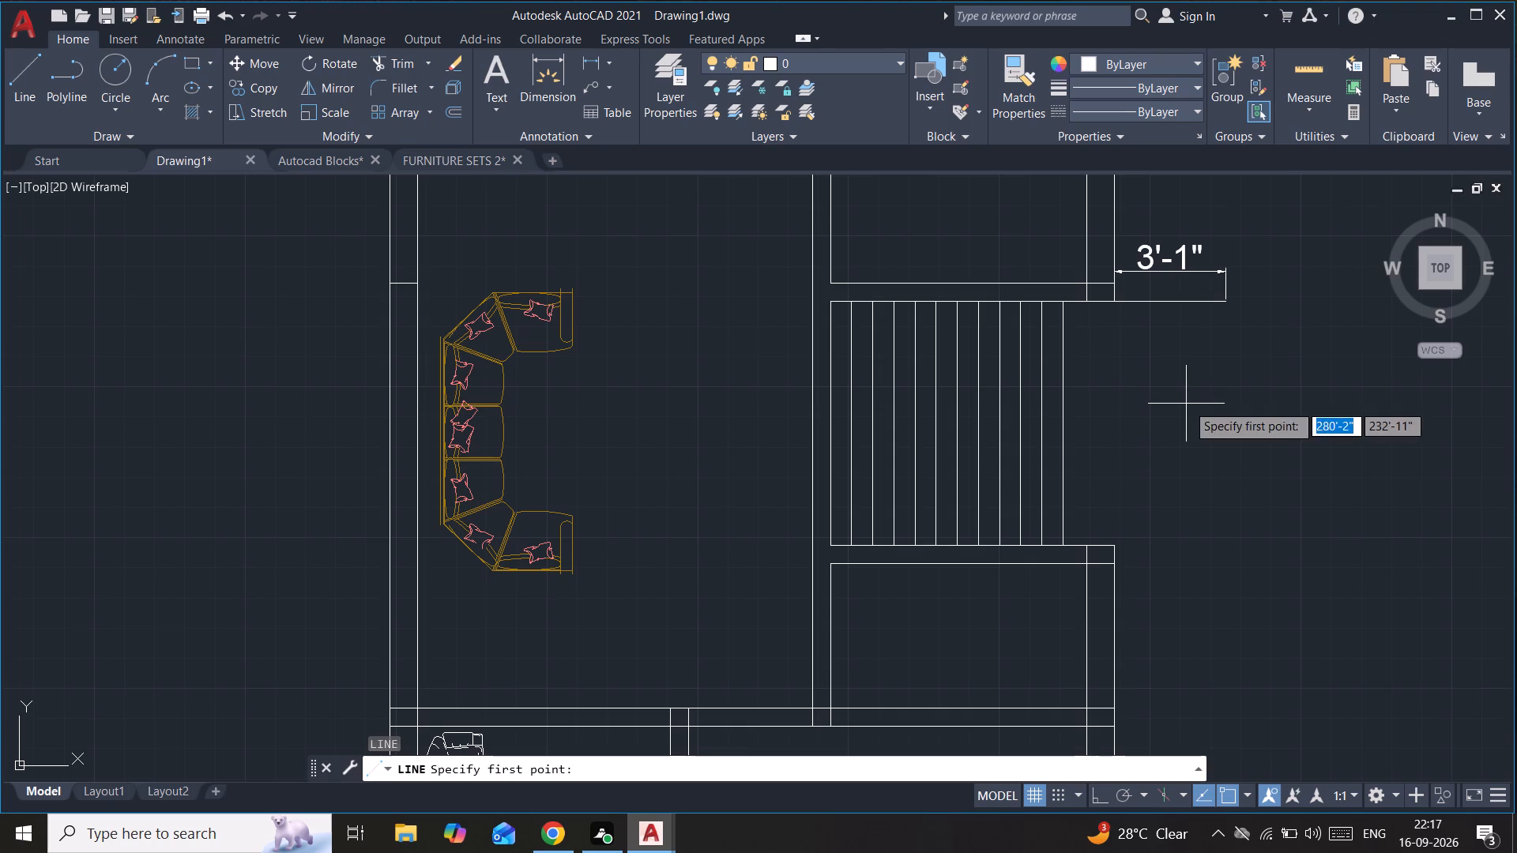
{"action": "left_click", "coordinate": [1227, 300]}
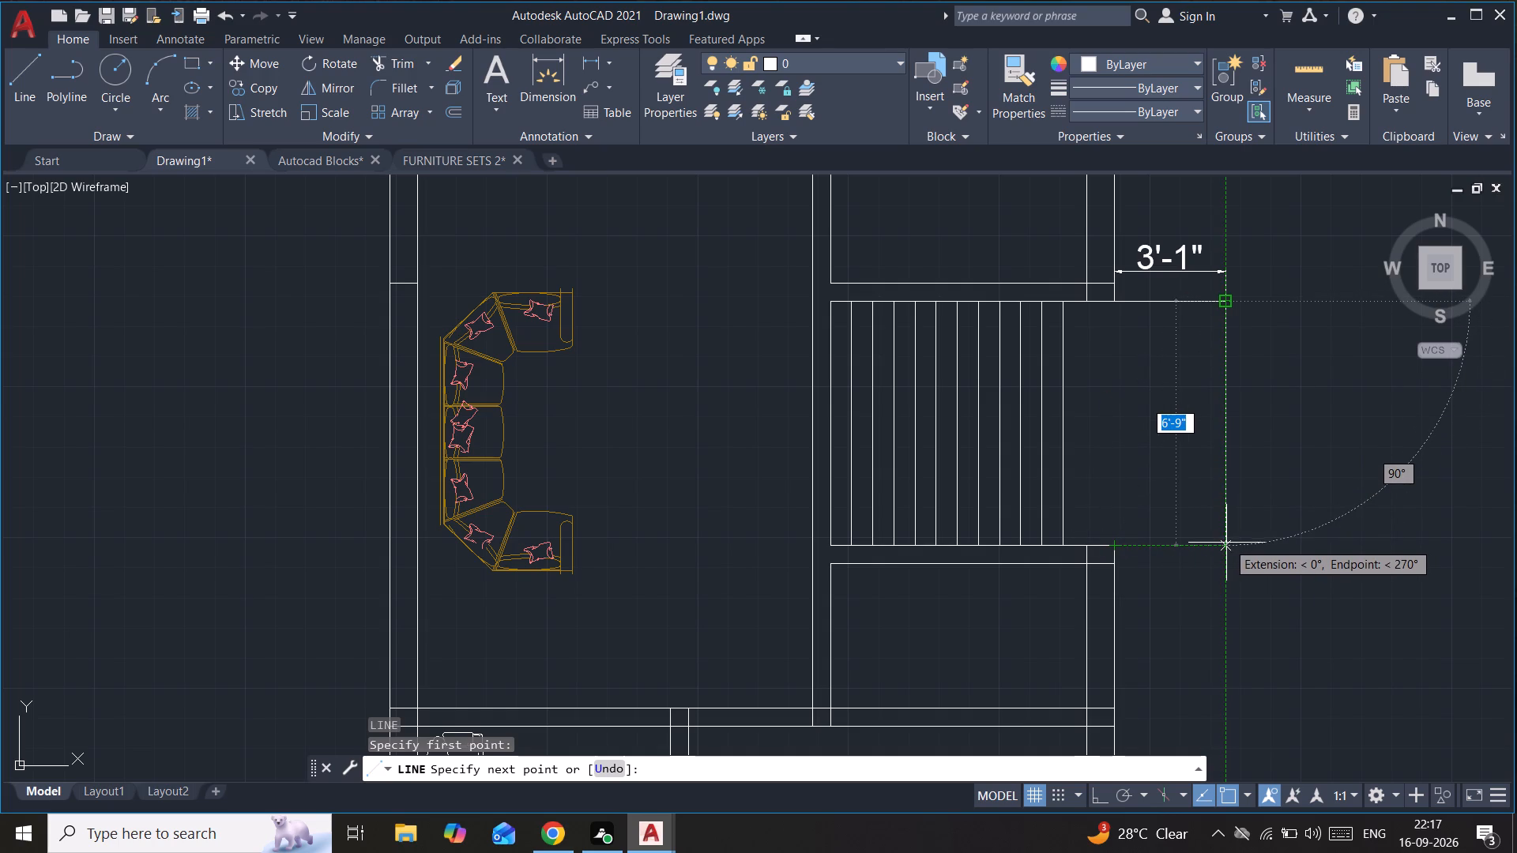
{"action": "left_click", "coordinate": [1225, 545]}
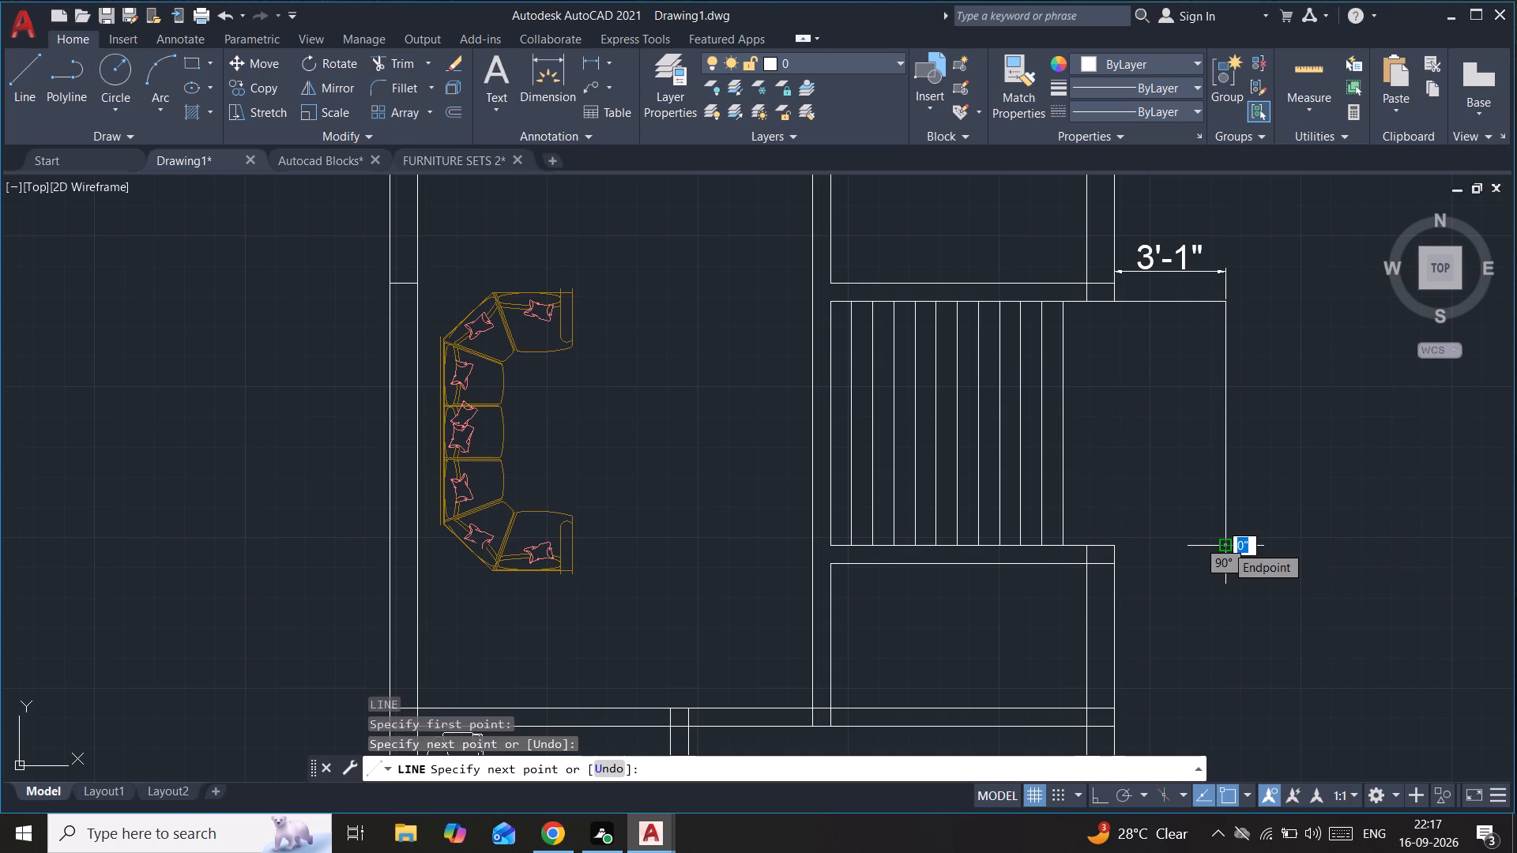
{"action": "key", "text": "Escape"}
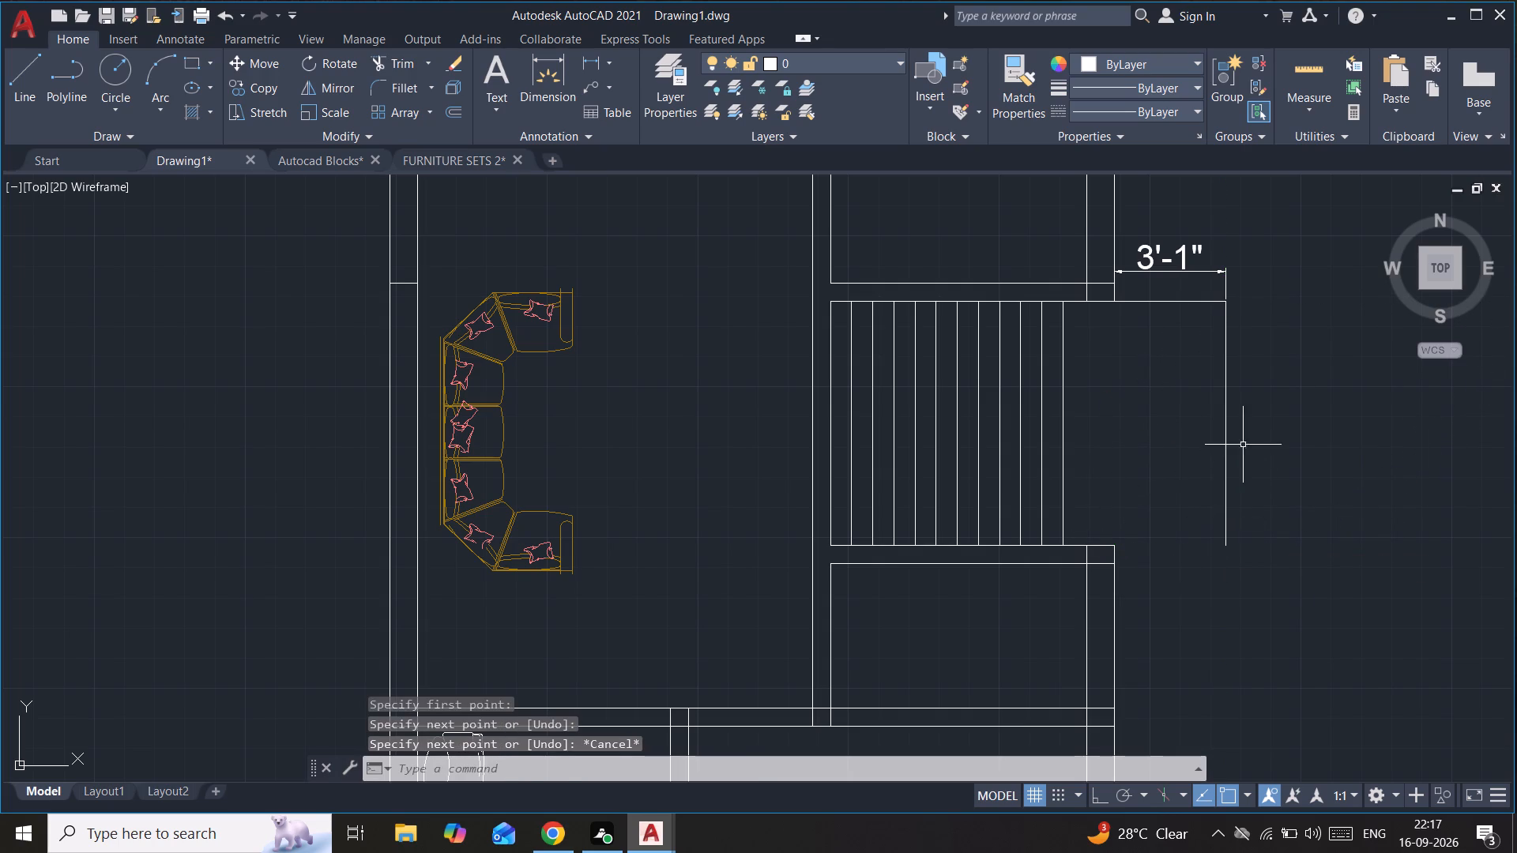
{"action": "left_click", "coordinate": [1243, 445]}
{"action": "key", "text": "Escape"}
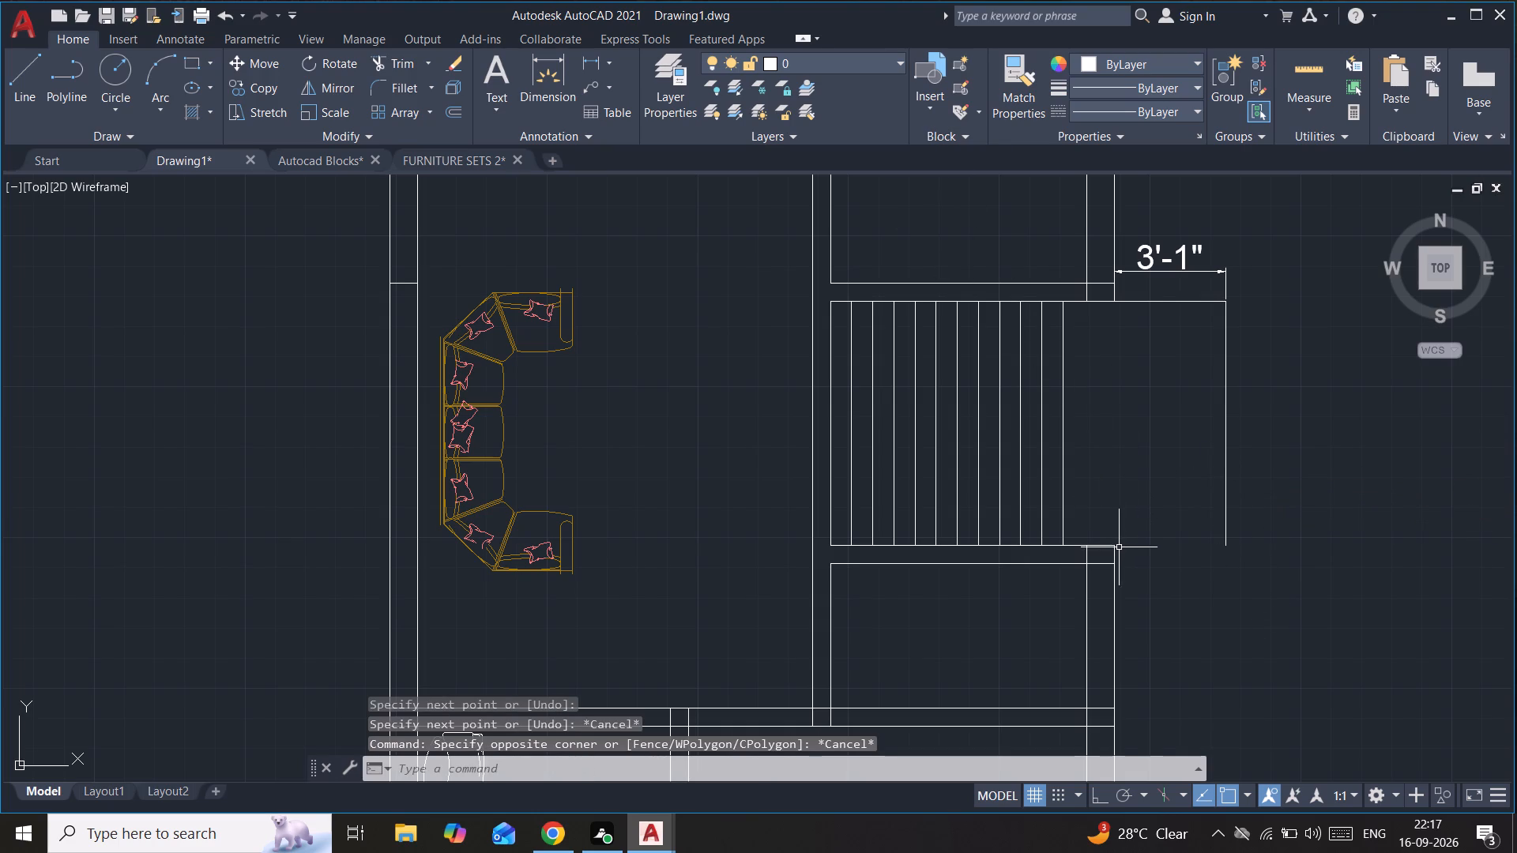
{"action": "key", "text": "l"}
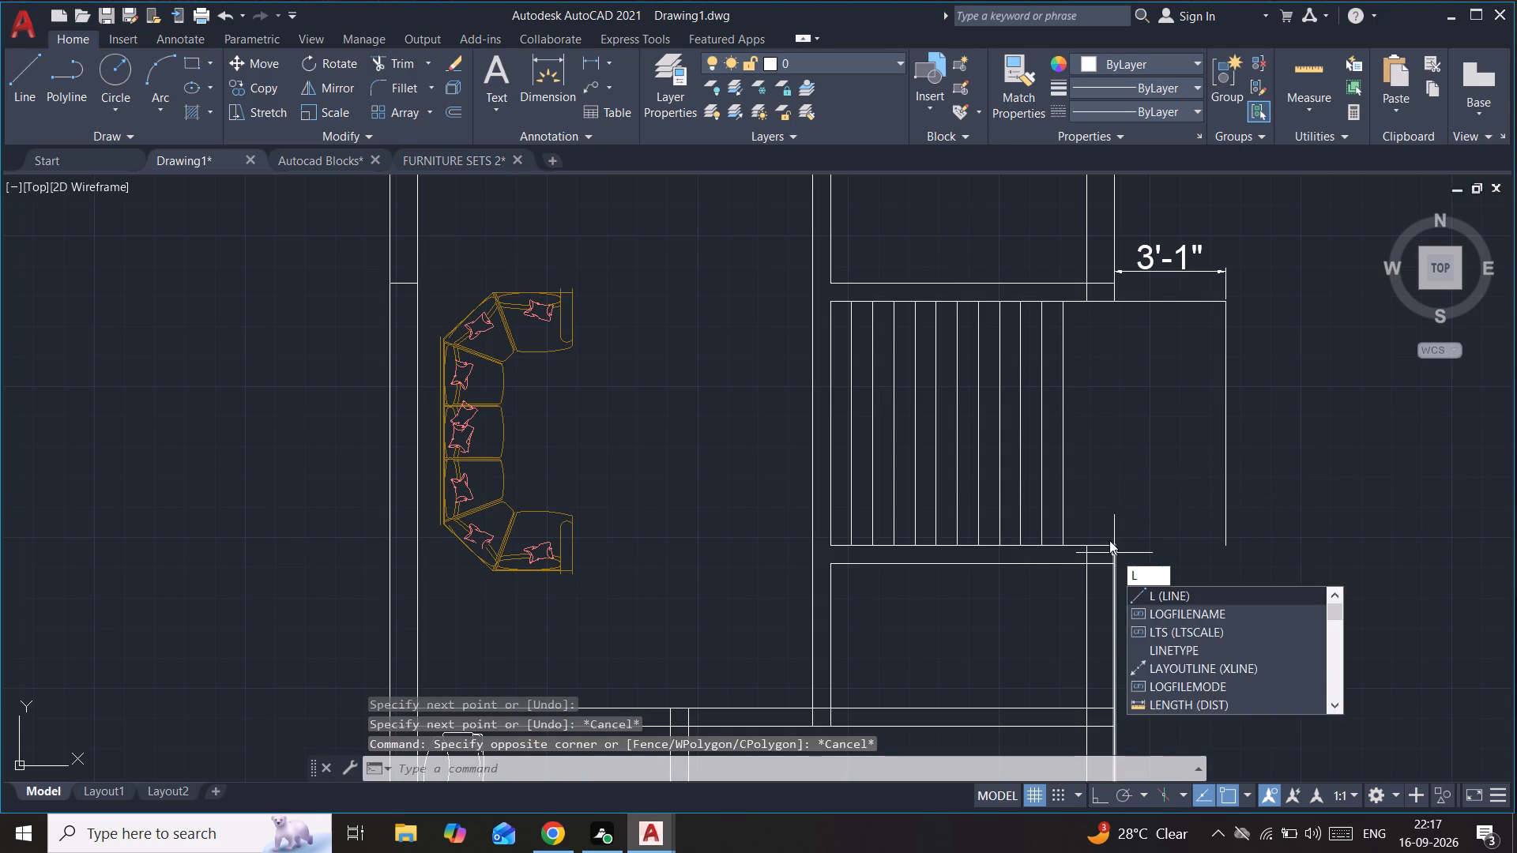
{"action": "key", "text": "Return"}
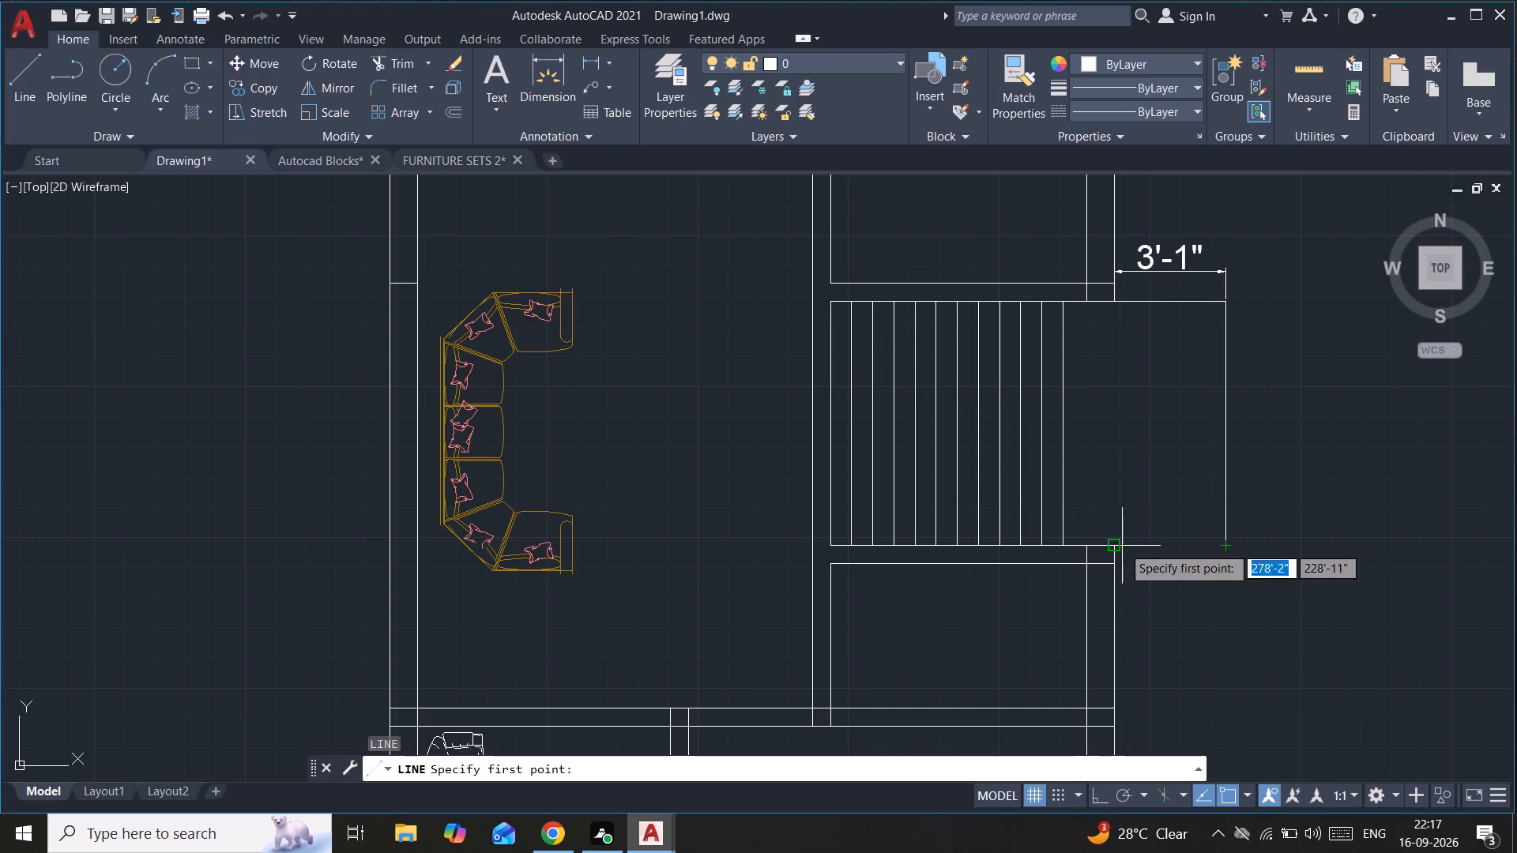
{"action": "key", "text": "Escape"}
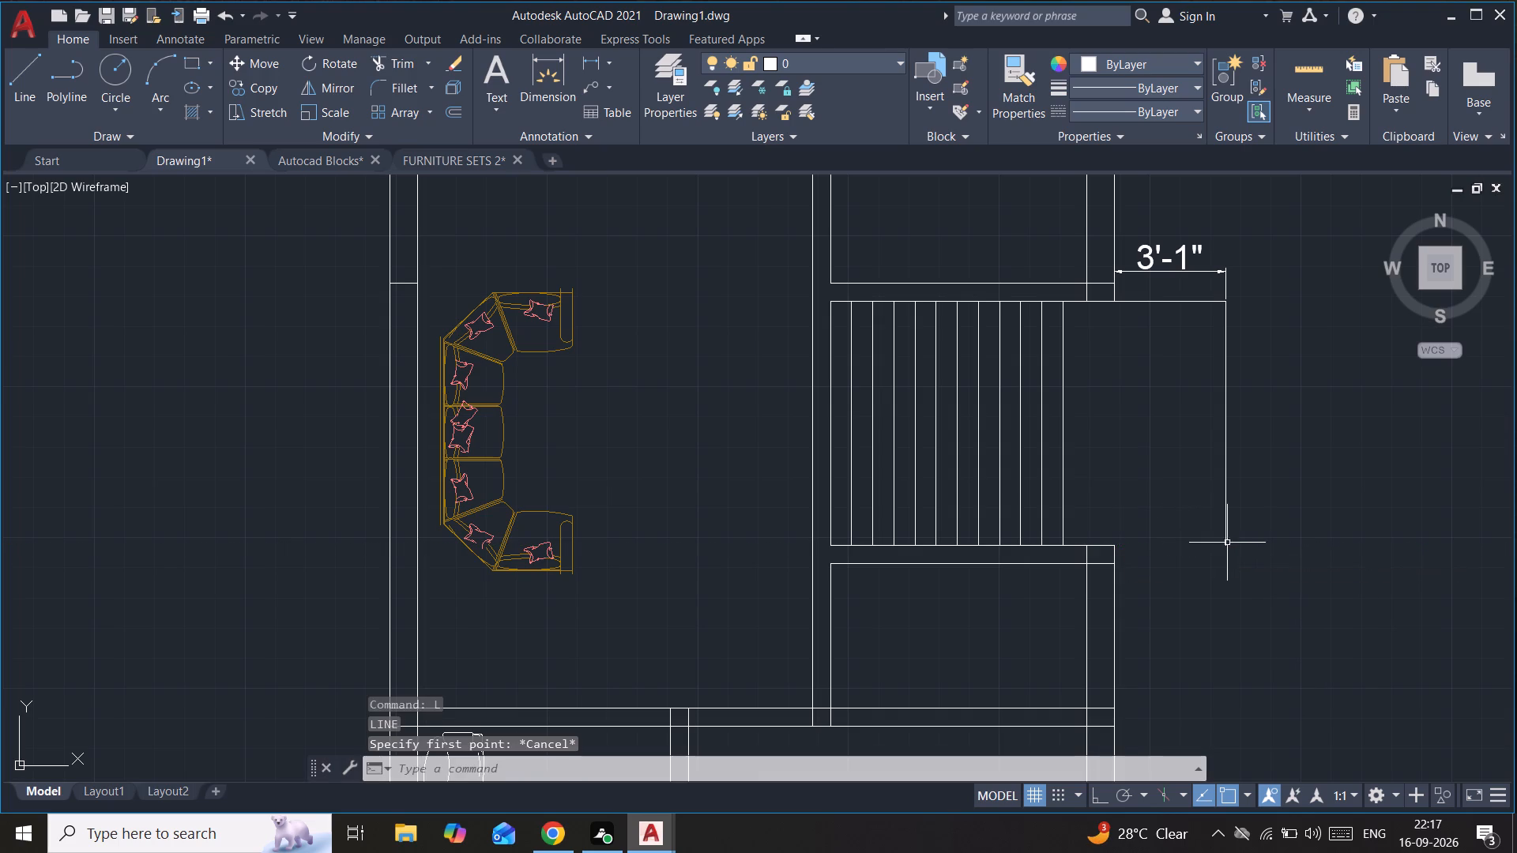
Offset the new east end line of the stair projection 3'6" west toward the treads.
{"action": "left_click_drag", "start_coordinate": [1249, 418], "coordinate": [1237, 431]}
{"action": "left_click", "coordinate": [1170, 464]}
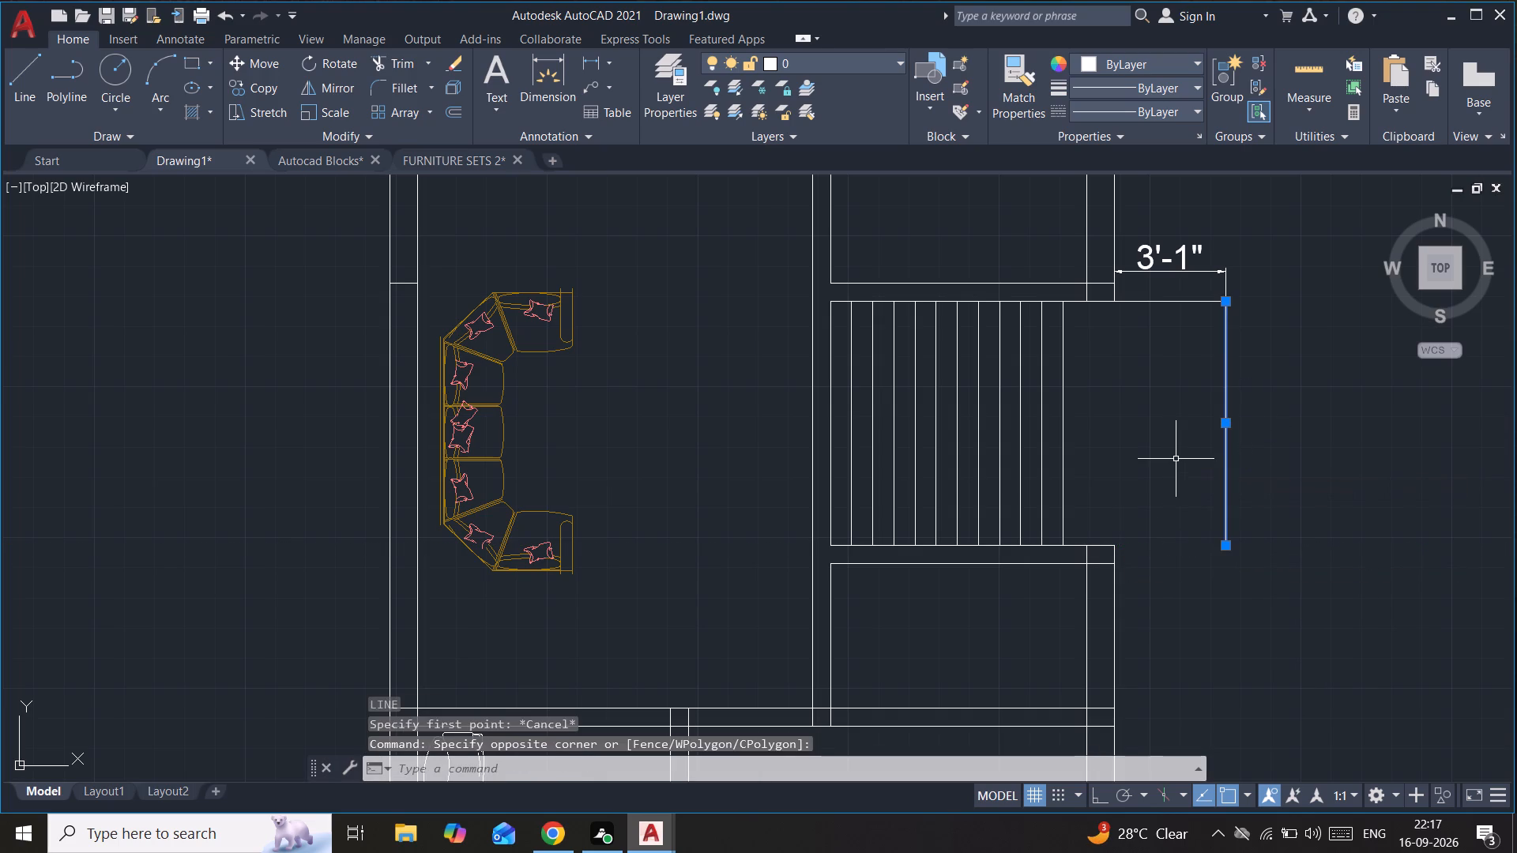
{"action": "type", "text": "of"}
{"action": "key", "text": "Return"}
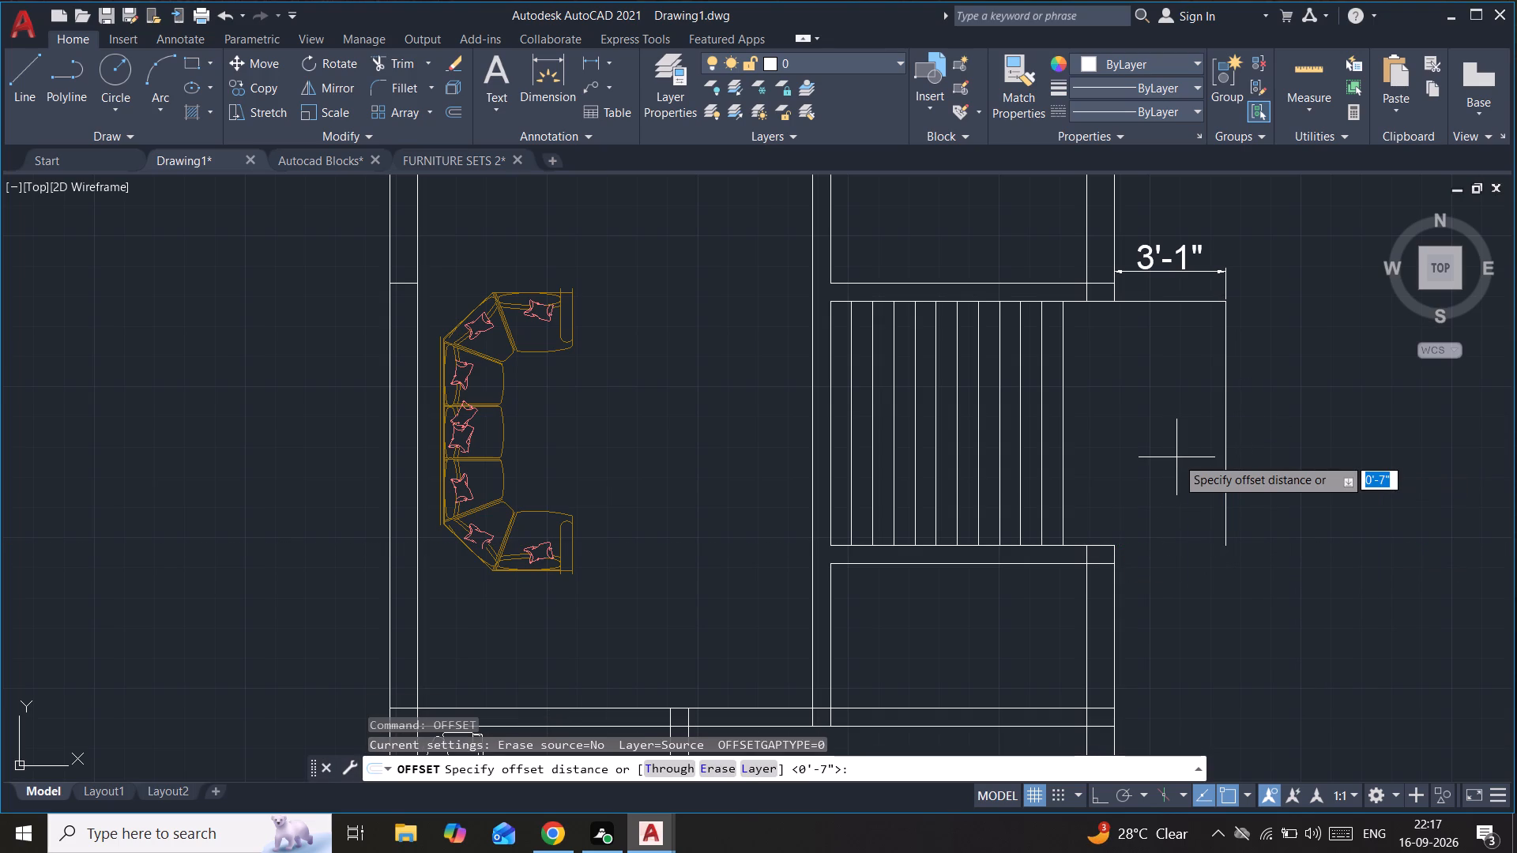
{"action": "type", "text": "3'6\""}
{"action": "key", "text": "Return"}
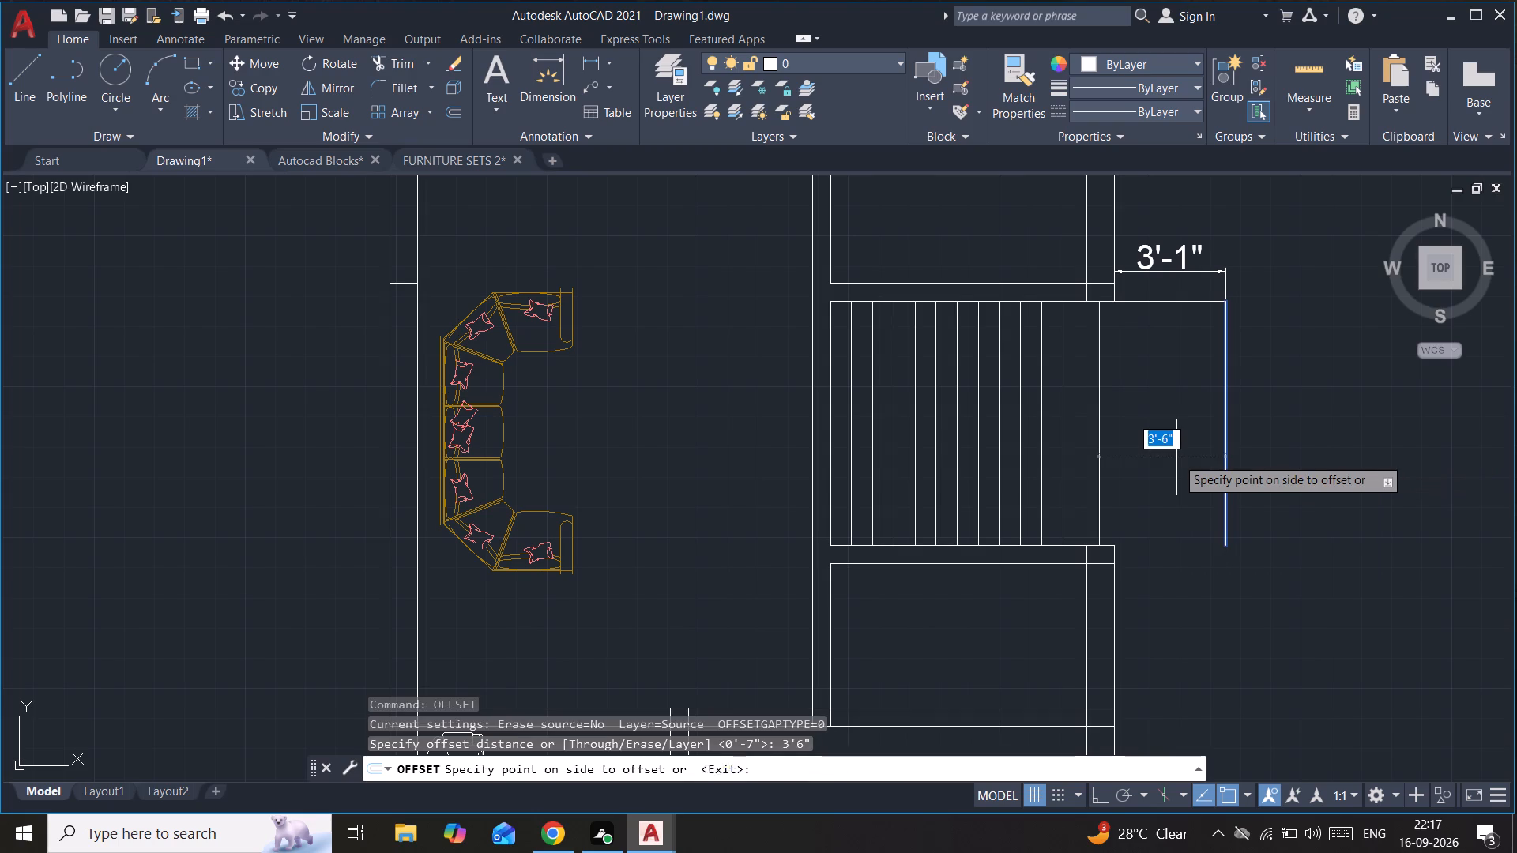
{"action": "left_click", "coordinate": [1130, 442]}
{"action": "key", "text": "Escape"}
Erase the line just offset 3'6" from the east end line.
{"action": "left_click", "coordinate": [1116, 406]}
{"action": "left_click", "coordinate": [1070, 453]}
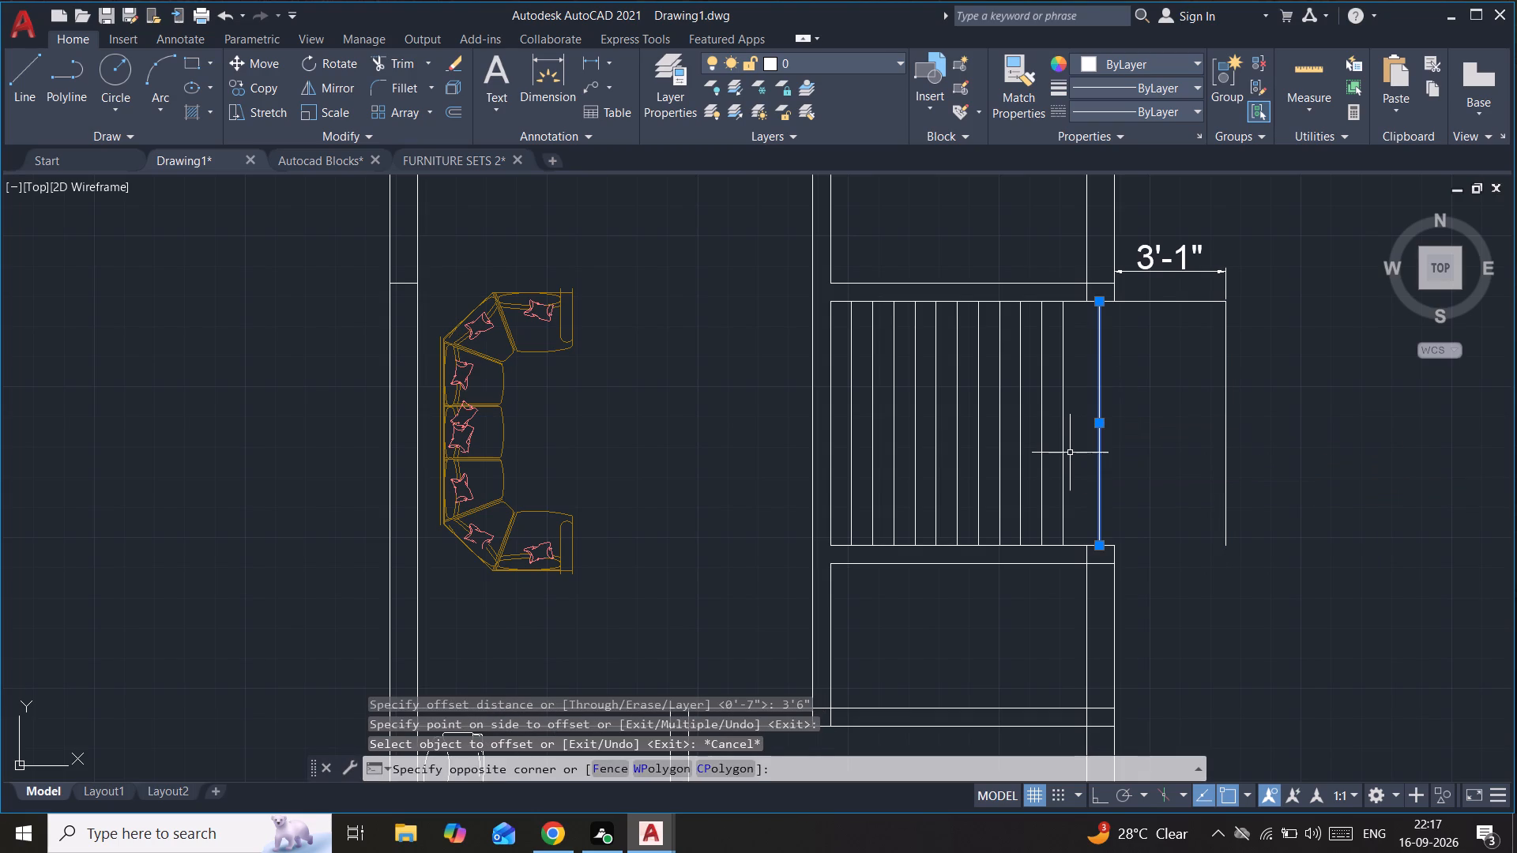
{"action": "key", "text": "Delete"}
Add two more stair treads with successive 7" offsets east of the last tread.
{"action": "left_click", "coordinate": [1069, 442]}
{"action": "left_click", "coordinate": [1051, 460]}
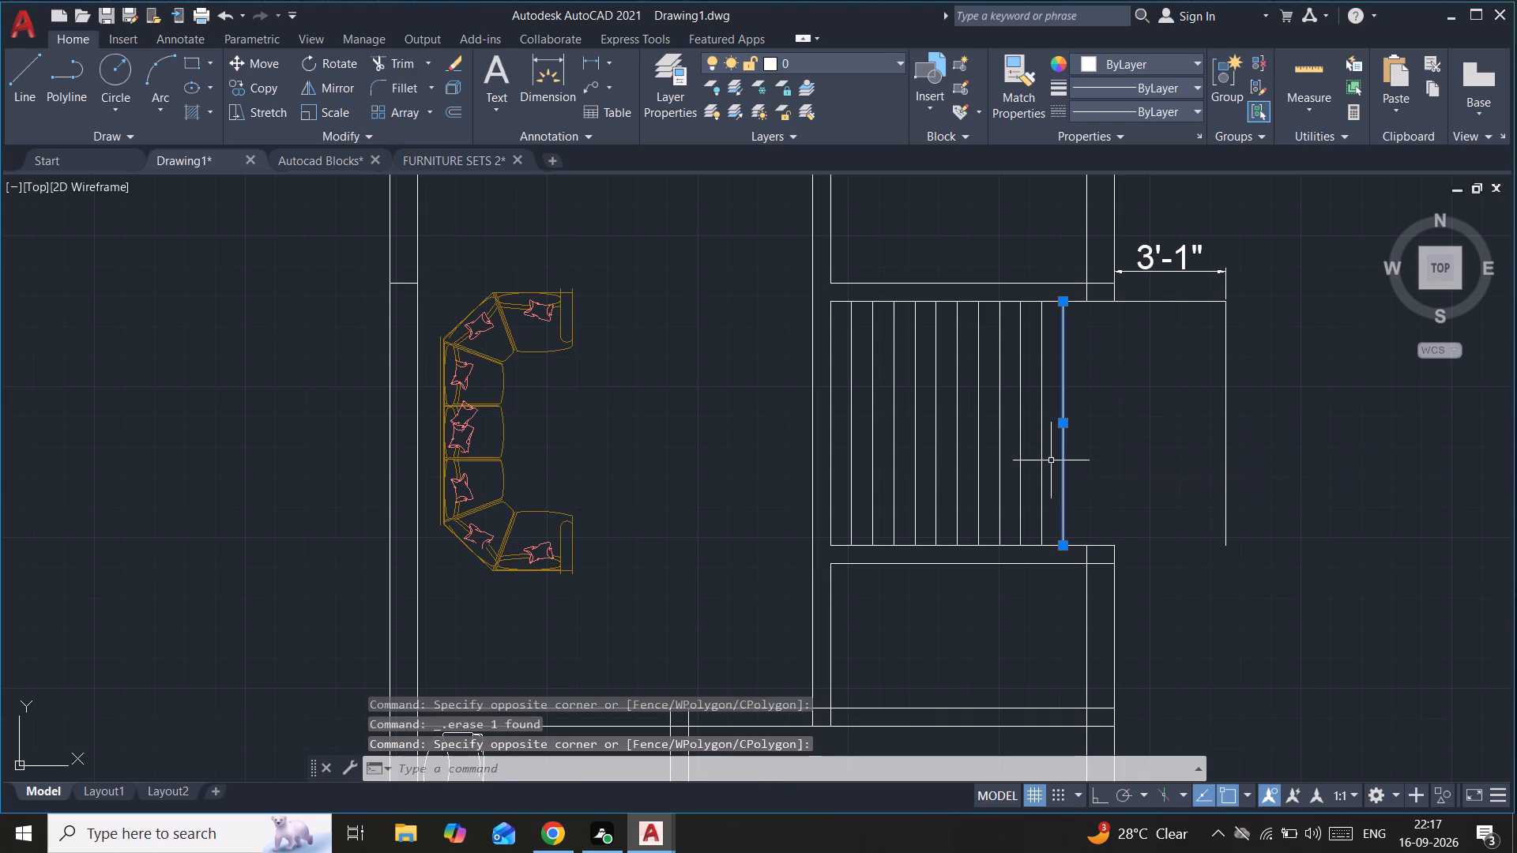
{"action": "type", "text": "of"}
{"action": "key", "text": "Return"}
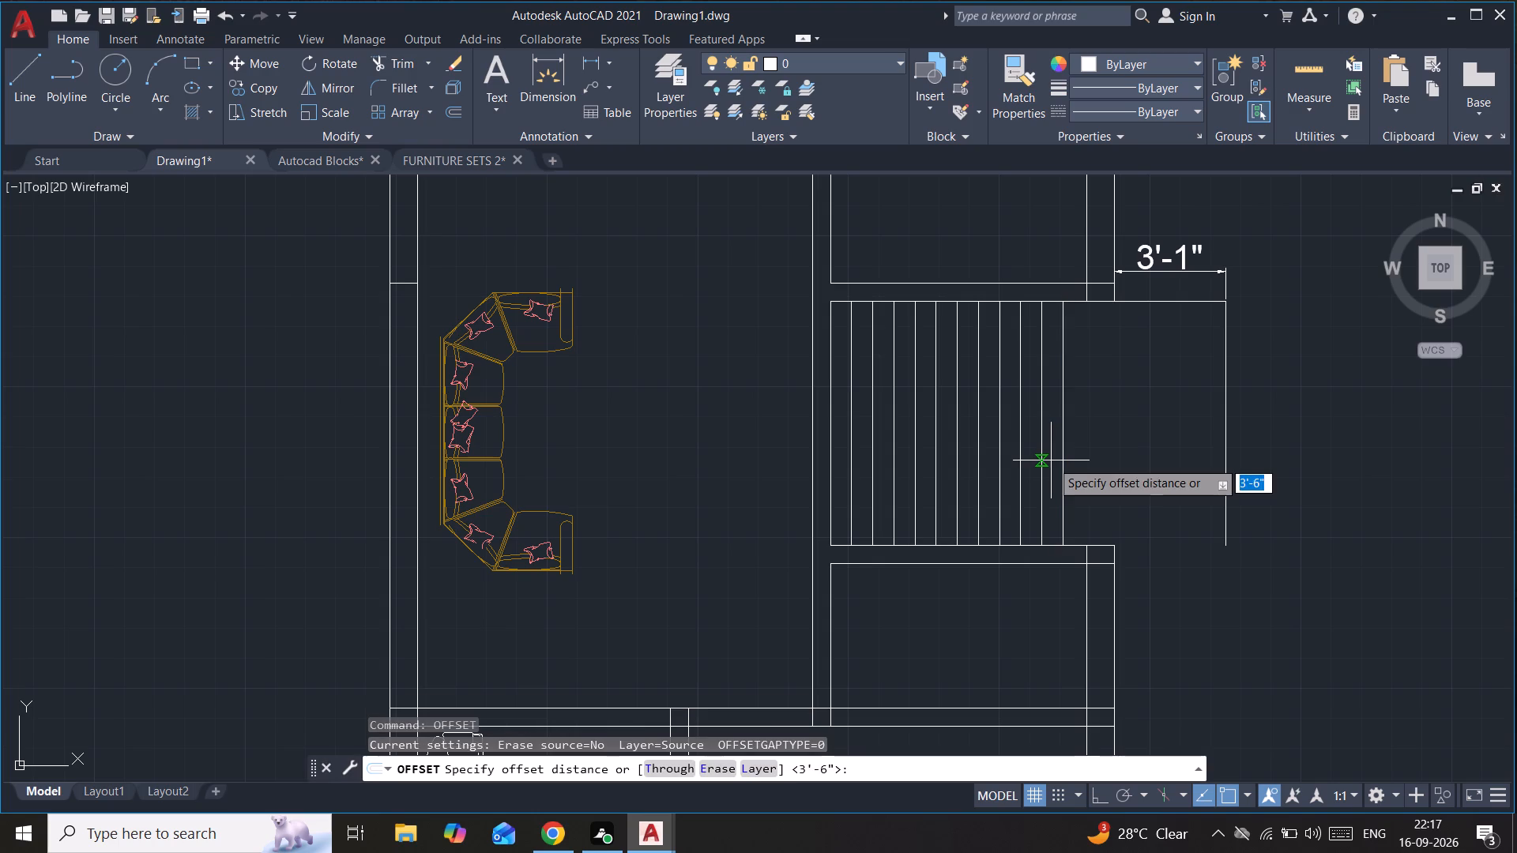
{"action": "type", "text": "7\""}
{"action": "key", "text": "Return"}
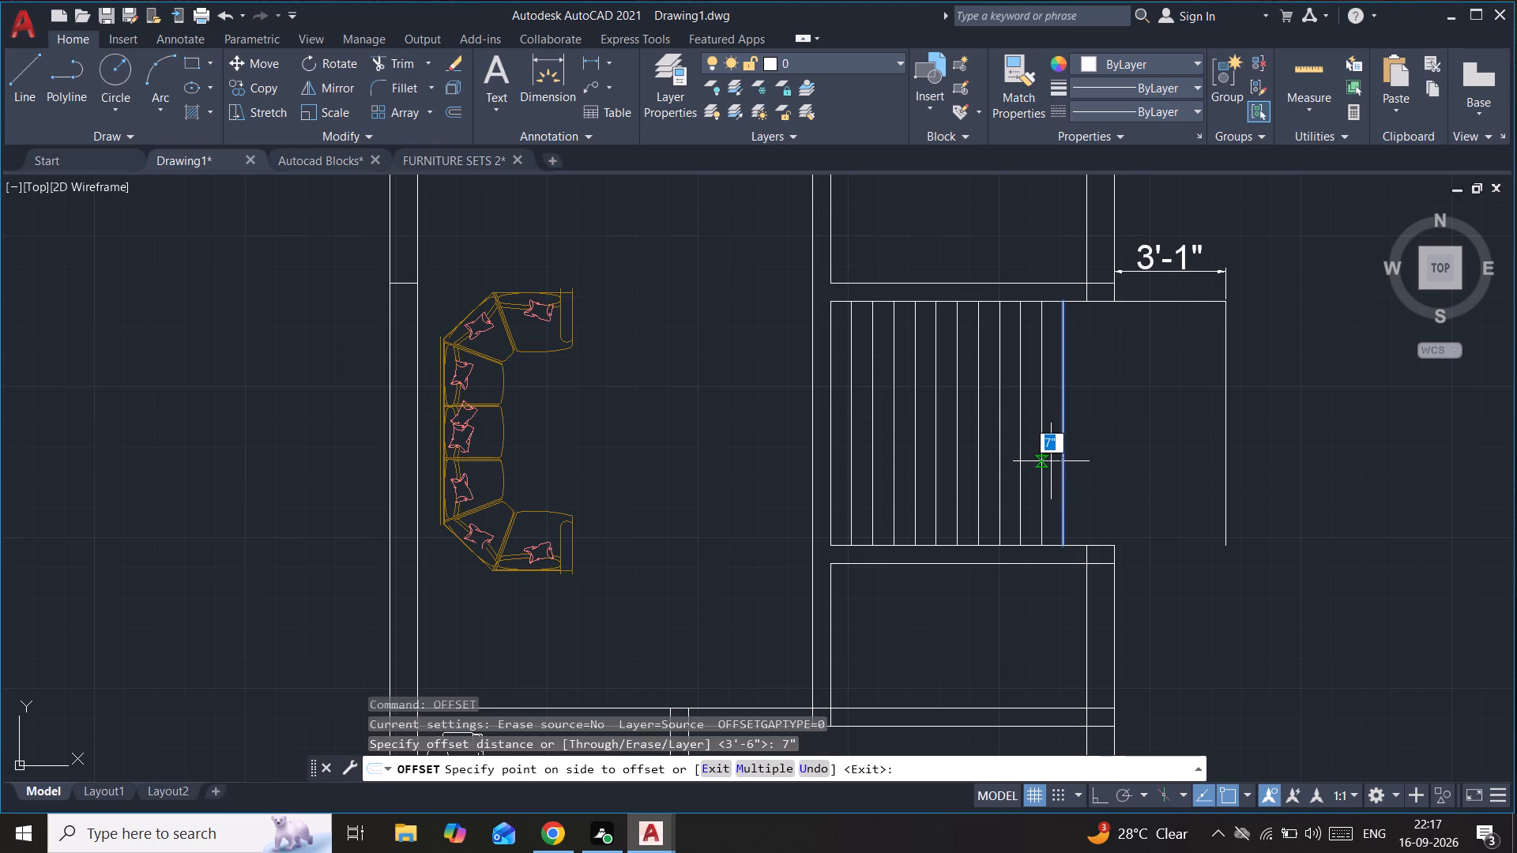
{"action": "left_click", "coordinate": [1100, 459]}
{"action": "left_click", "coordinate": [1079, 441]}
{"action": "left_click", "coordinate": [1082, 437]}
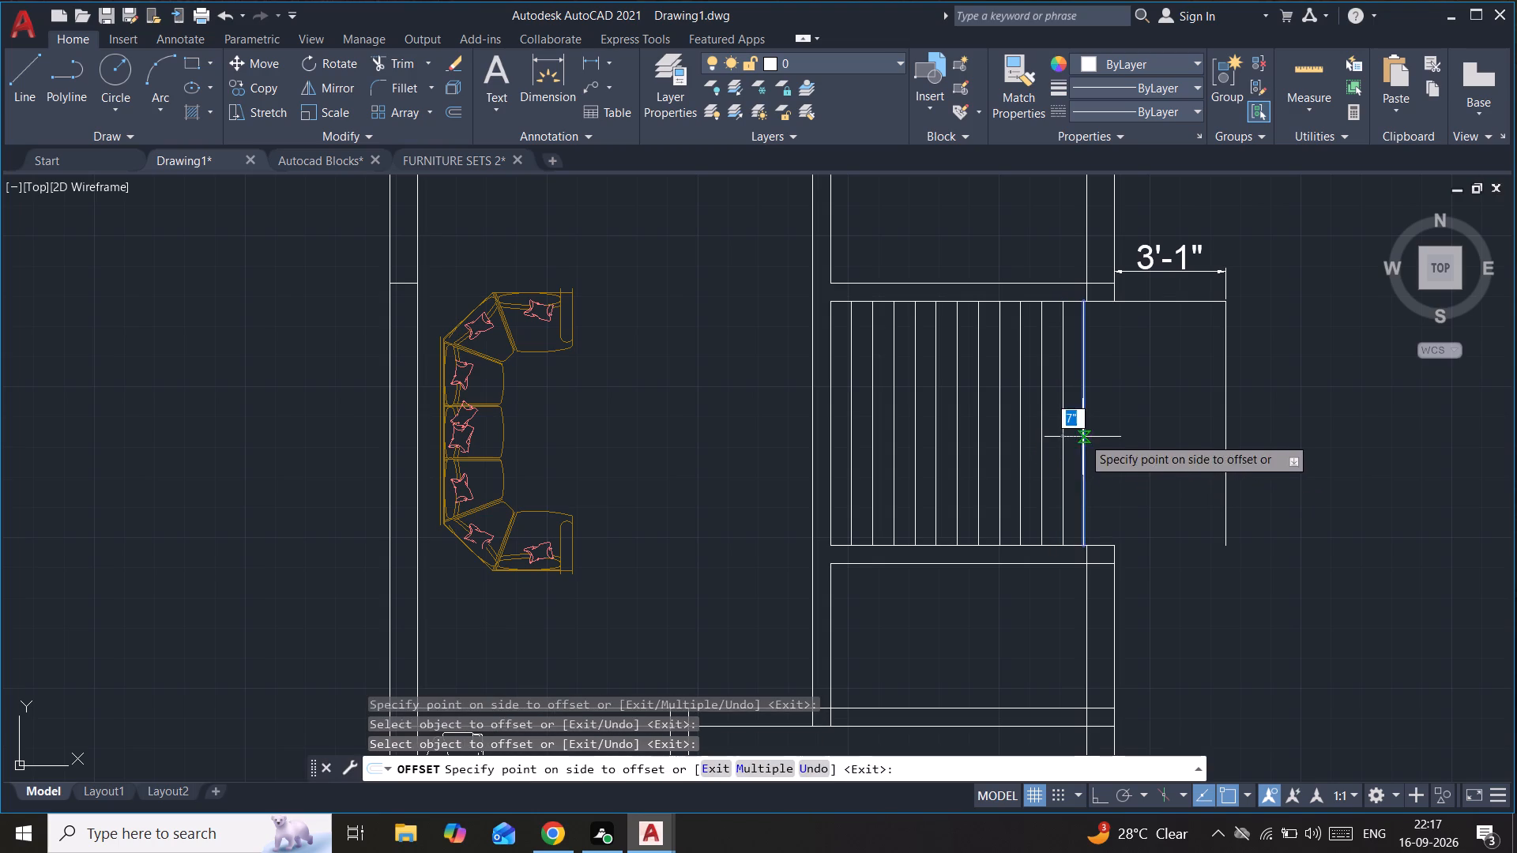
{"action": "left_click", "coordinate": [1120, 421]}
{"action": "key", "text": "Escape"}
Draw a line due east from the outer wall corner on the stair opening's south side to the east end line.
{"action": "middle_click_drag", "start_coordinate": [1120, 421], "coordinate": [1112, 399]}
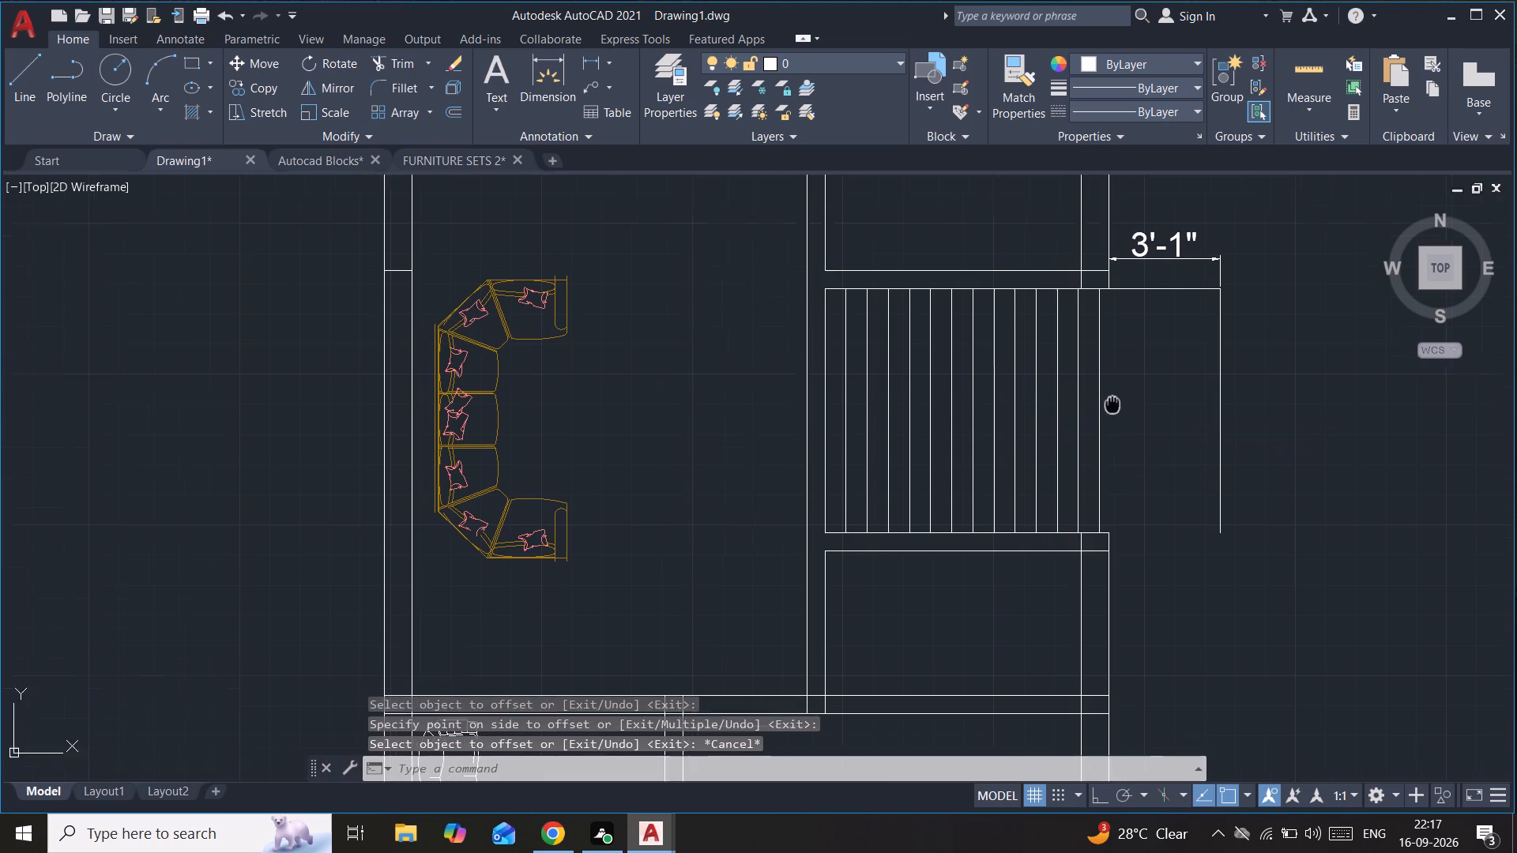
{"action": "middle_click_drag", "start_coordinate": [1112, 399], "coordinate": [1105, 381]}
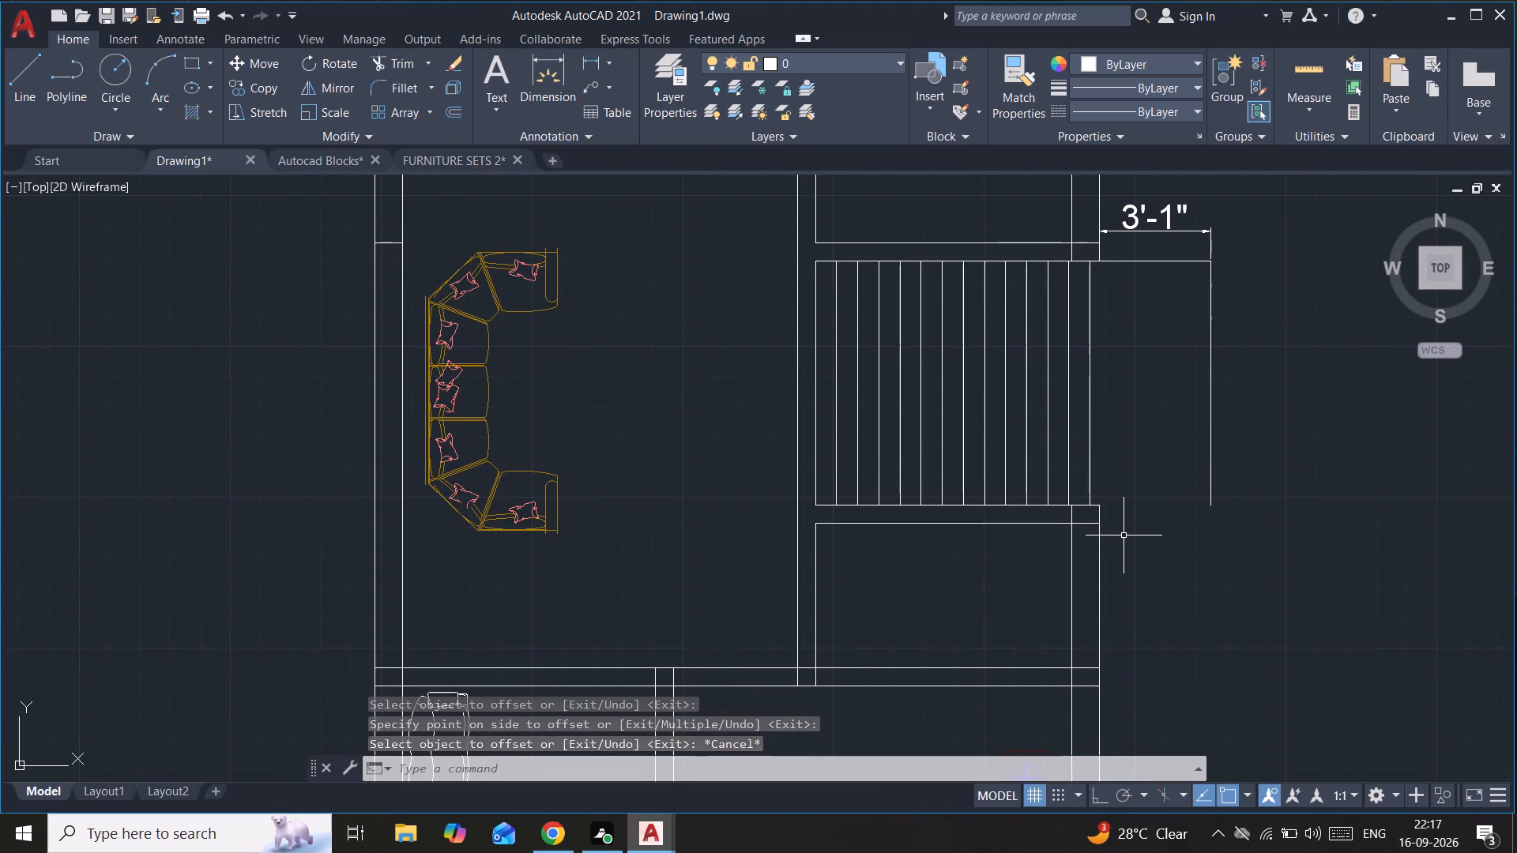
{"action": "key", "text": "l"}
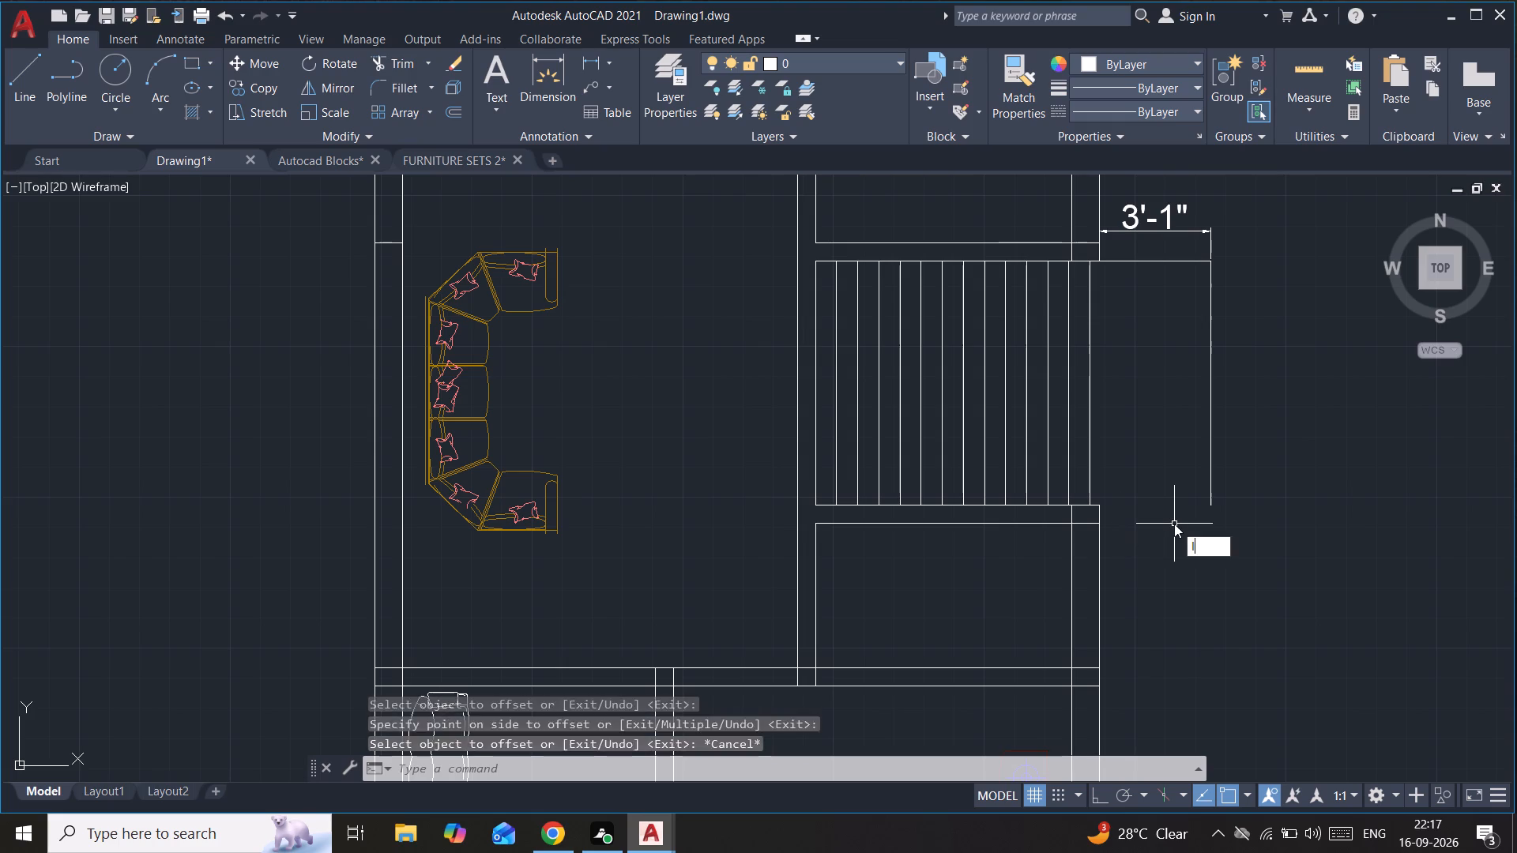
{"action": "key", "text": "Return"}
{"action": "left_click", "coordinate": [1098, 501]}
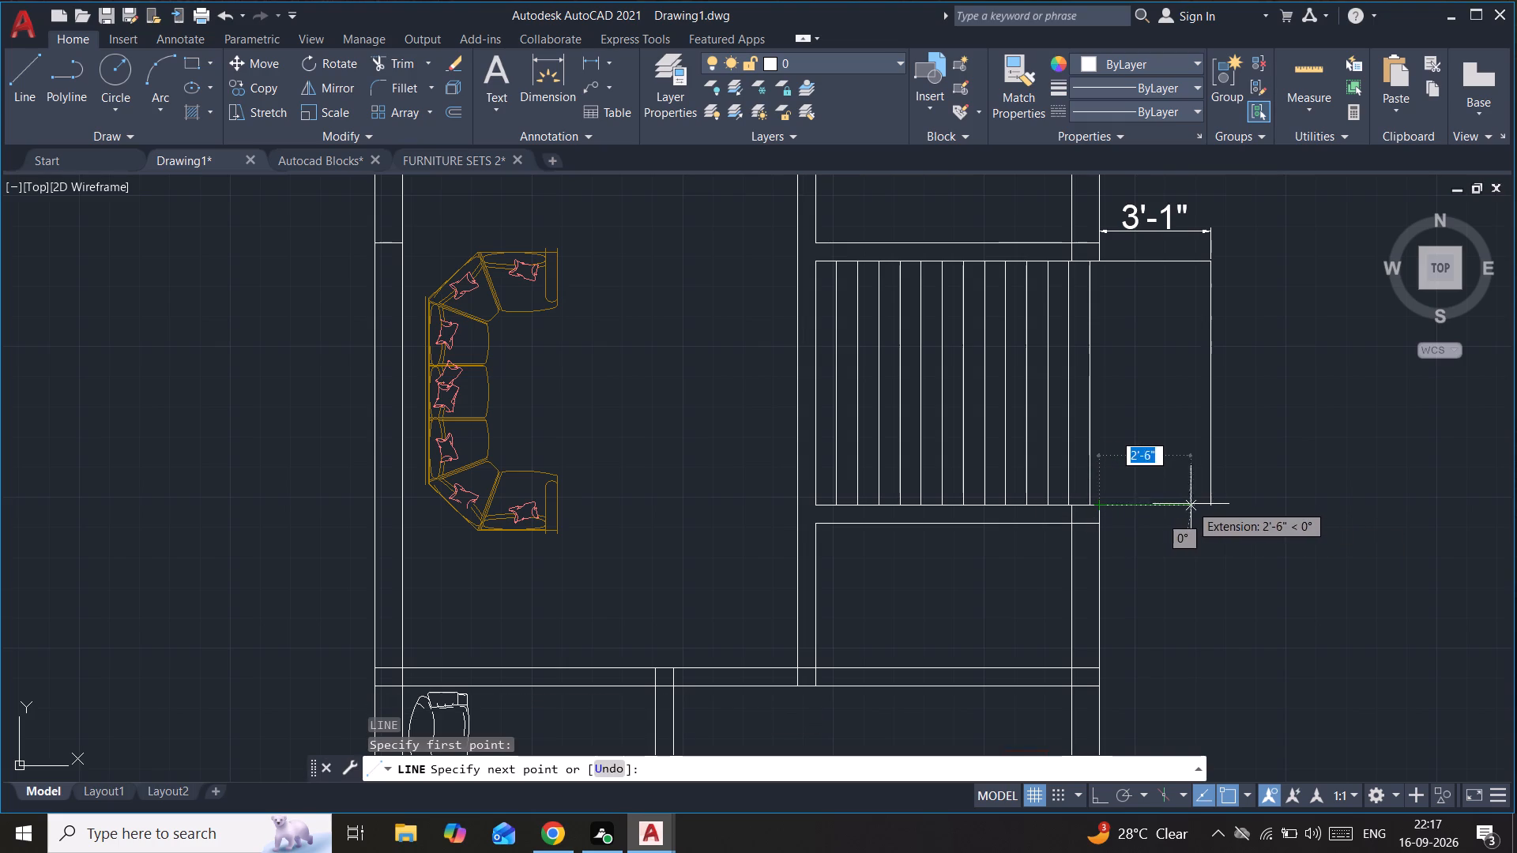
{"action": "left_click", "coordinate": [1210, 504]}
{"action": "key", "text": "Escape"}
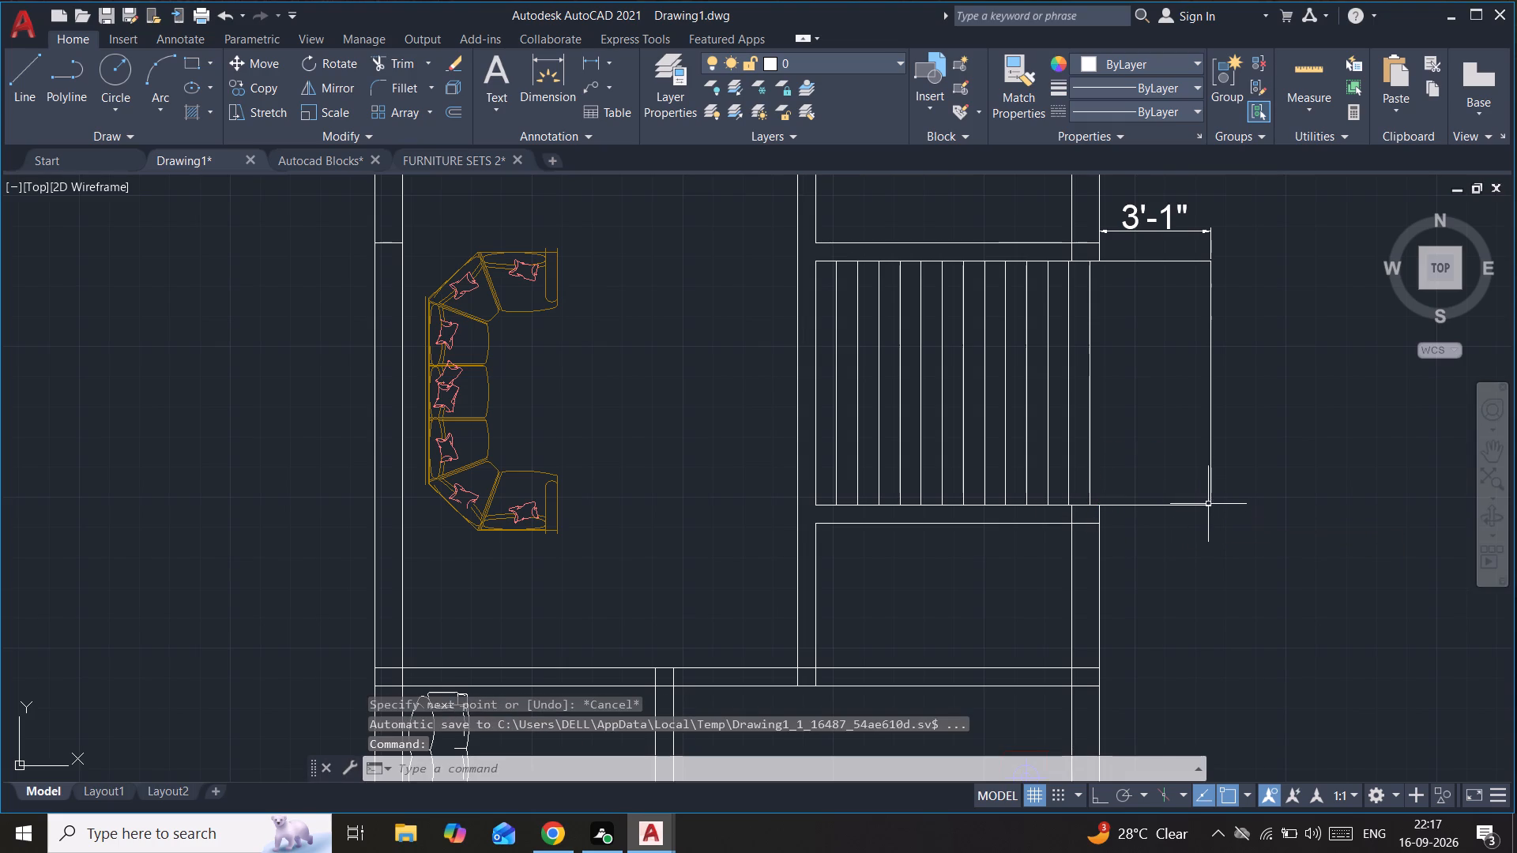
Draw a 3'1" line due east from the south partition's south face at the outer wall, continuing north to the east end line.
{"action": "key", "text": "l"}
{"action": "key", "text": "Return"}
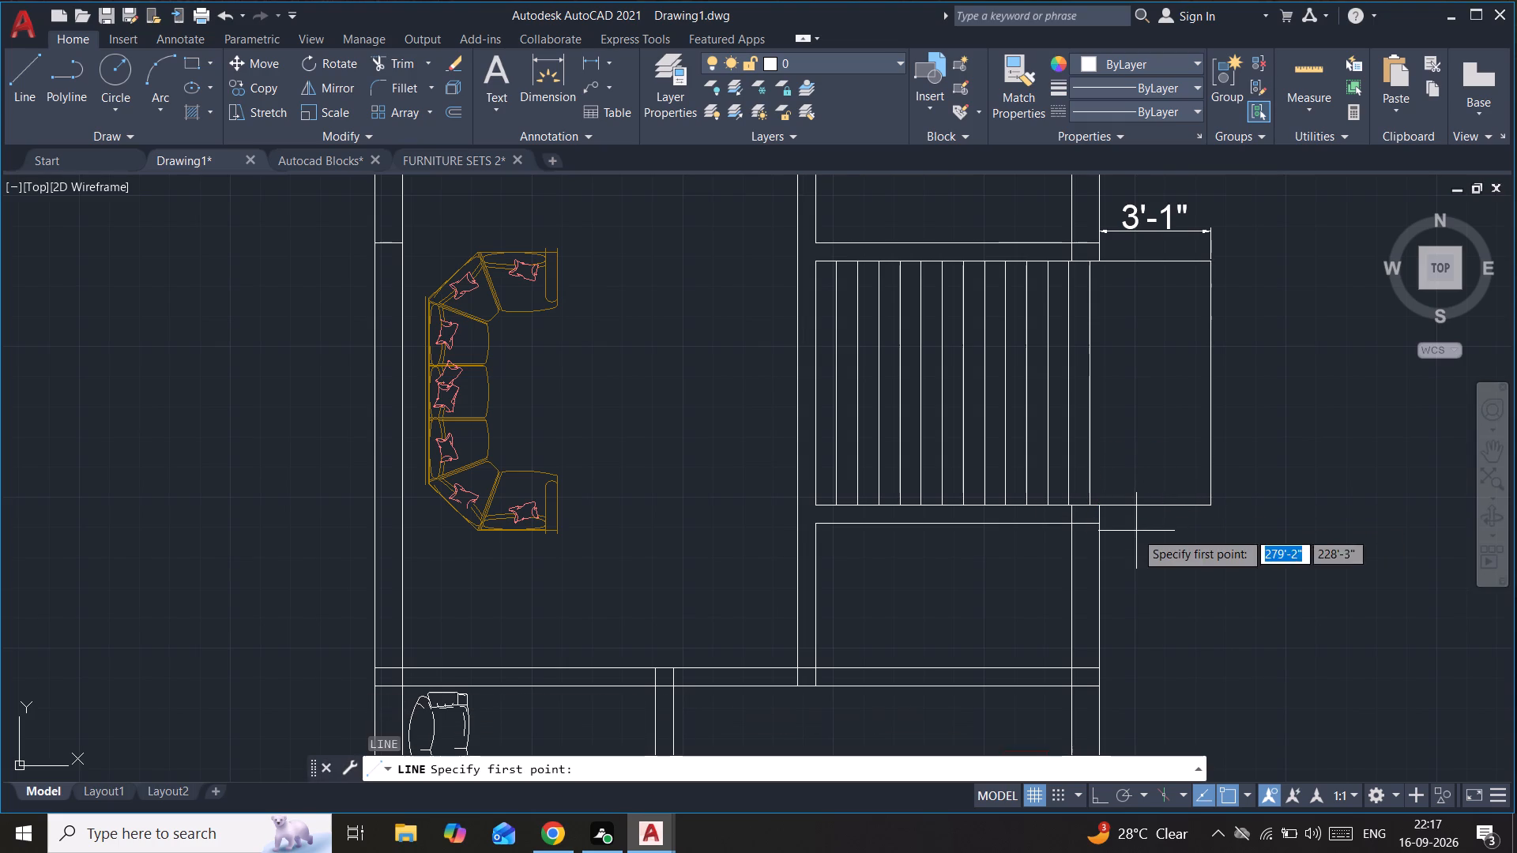
{"action": "left_click", "coordinate": [1095, 525]}
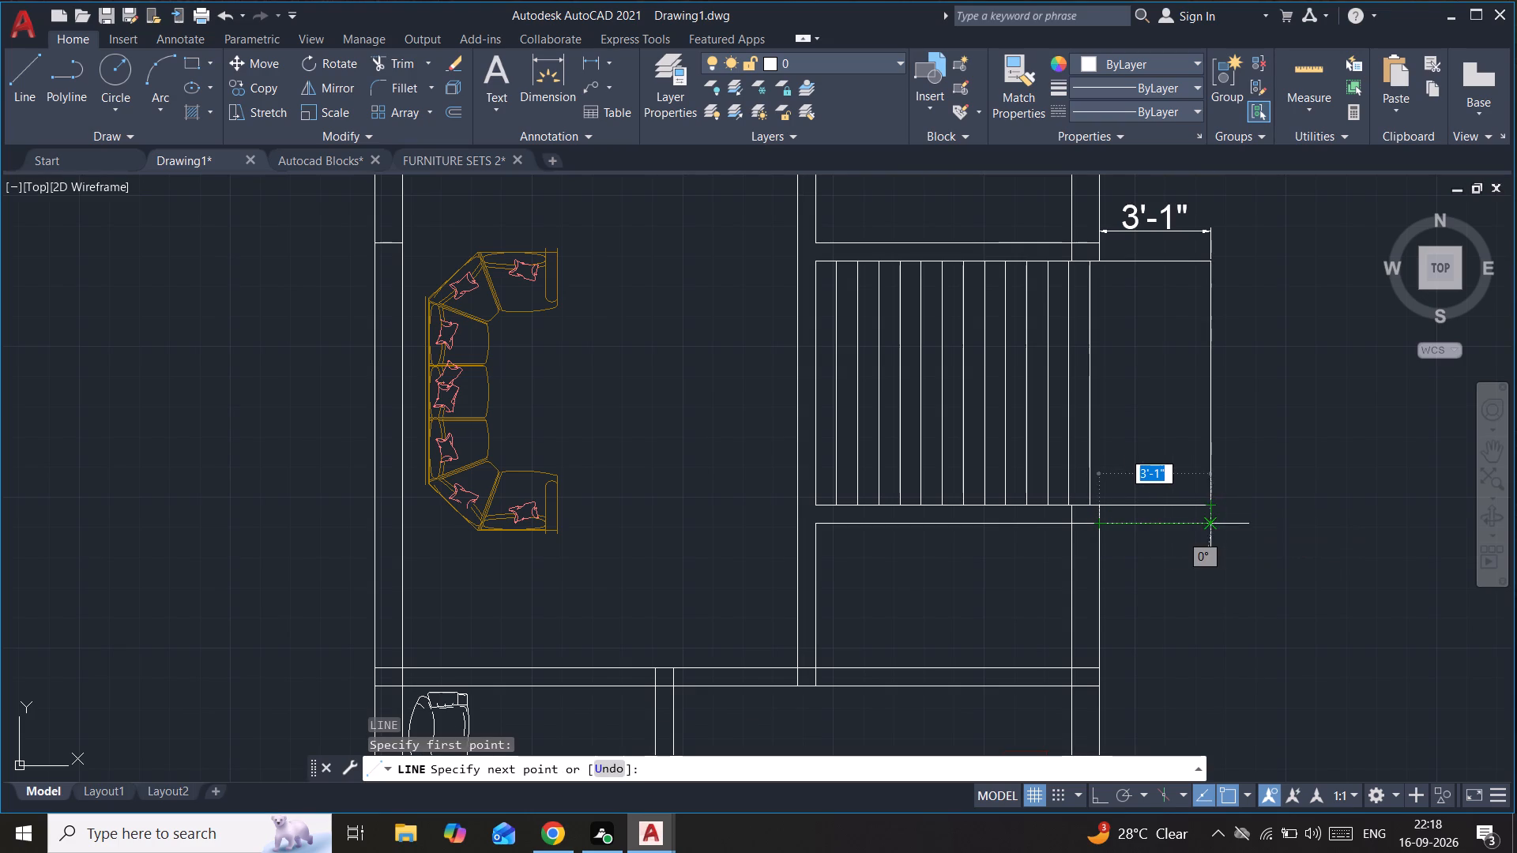
{"action": "left_click", "coordinate": [1210, 524]}
{"action": "left_click", "coordinate": [1207, 506]}
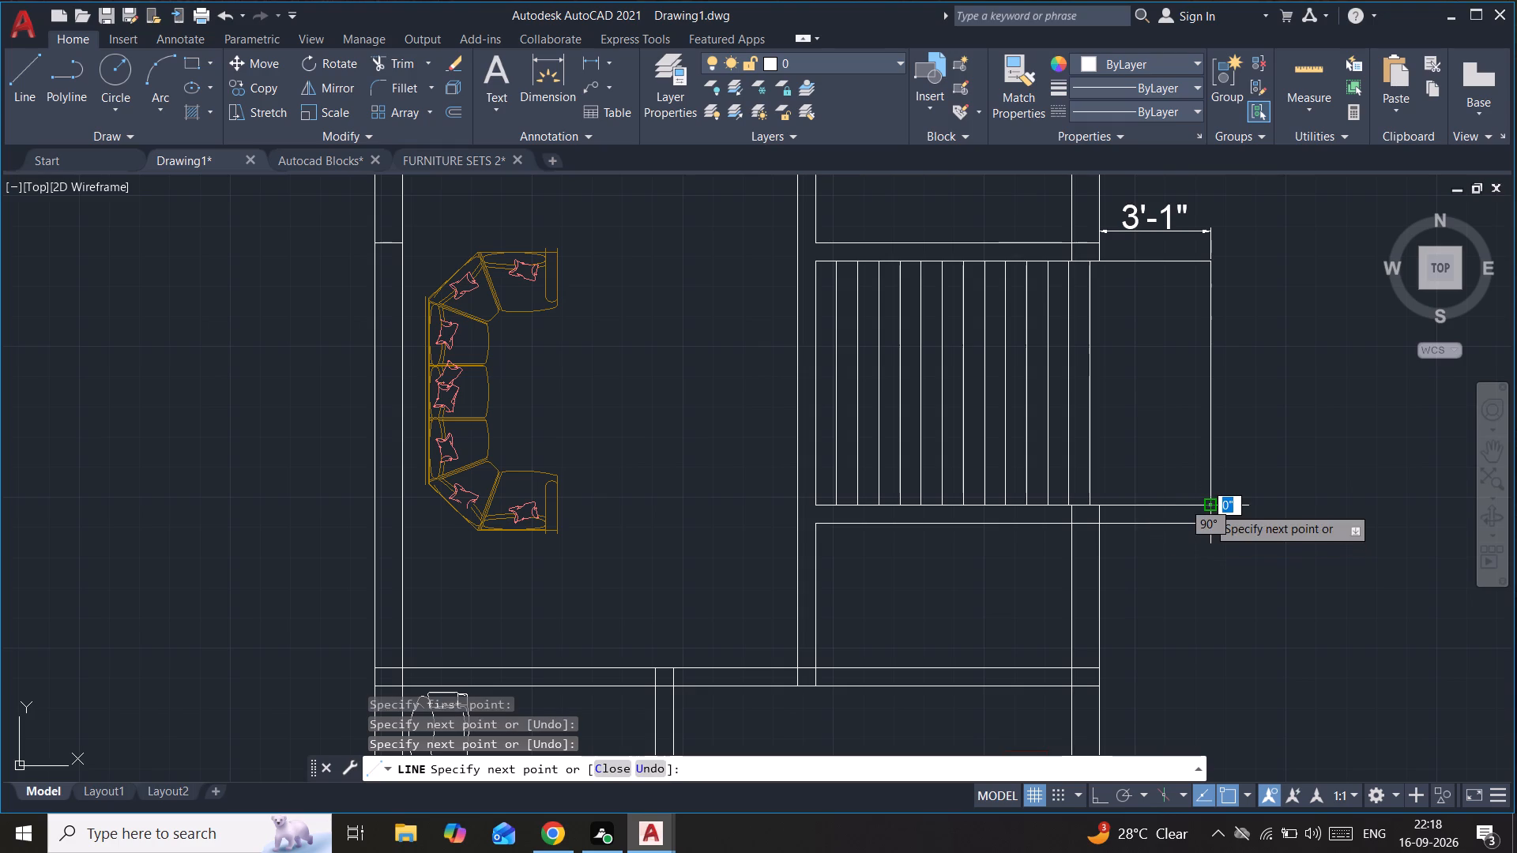
{"action": "key", "text": "Escape"}
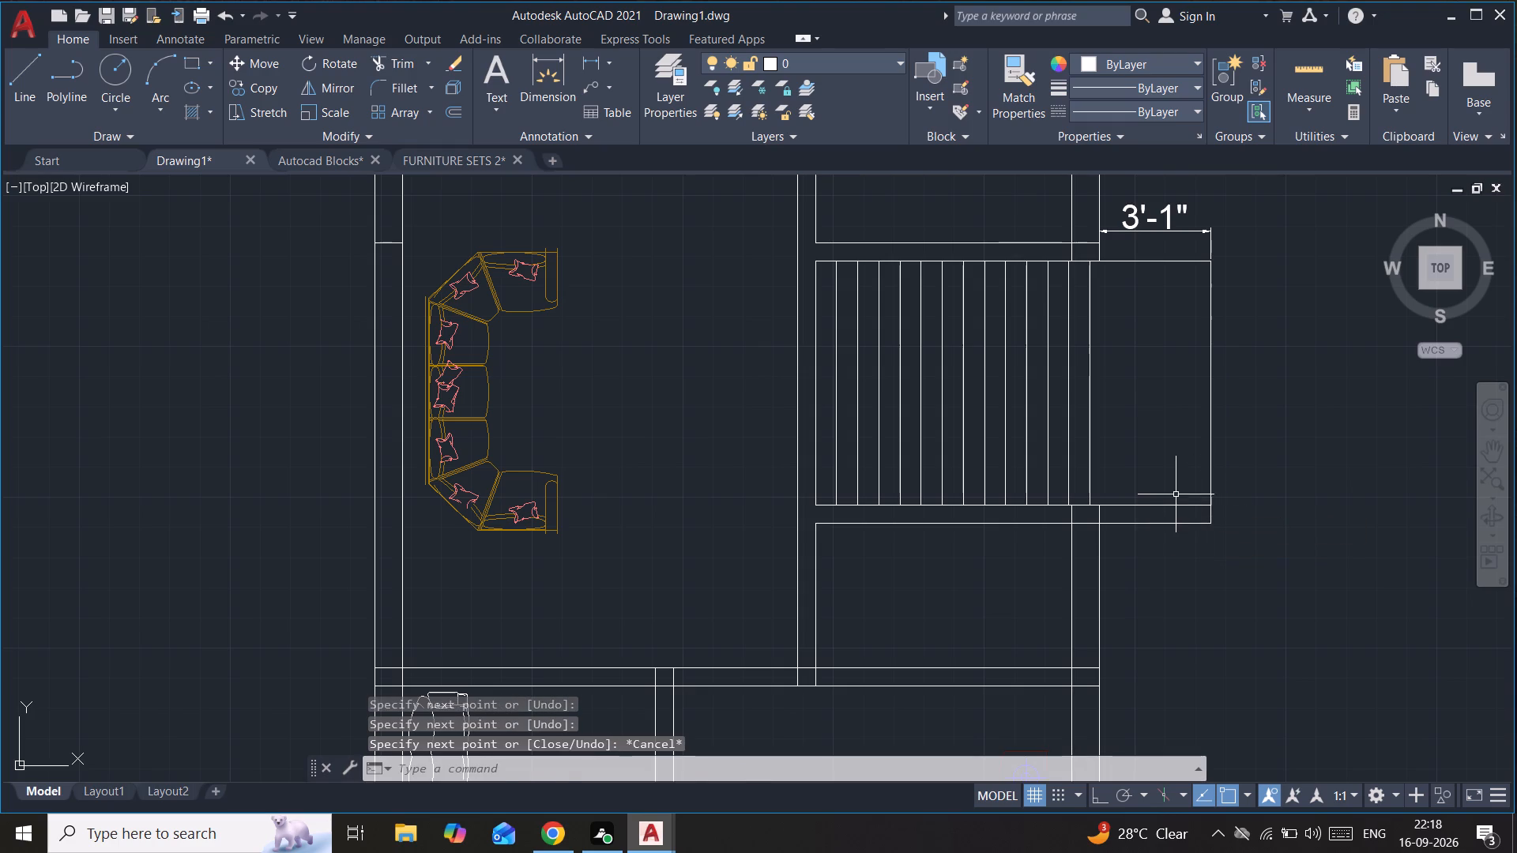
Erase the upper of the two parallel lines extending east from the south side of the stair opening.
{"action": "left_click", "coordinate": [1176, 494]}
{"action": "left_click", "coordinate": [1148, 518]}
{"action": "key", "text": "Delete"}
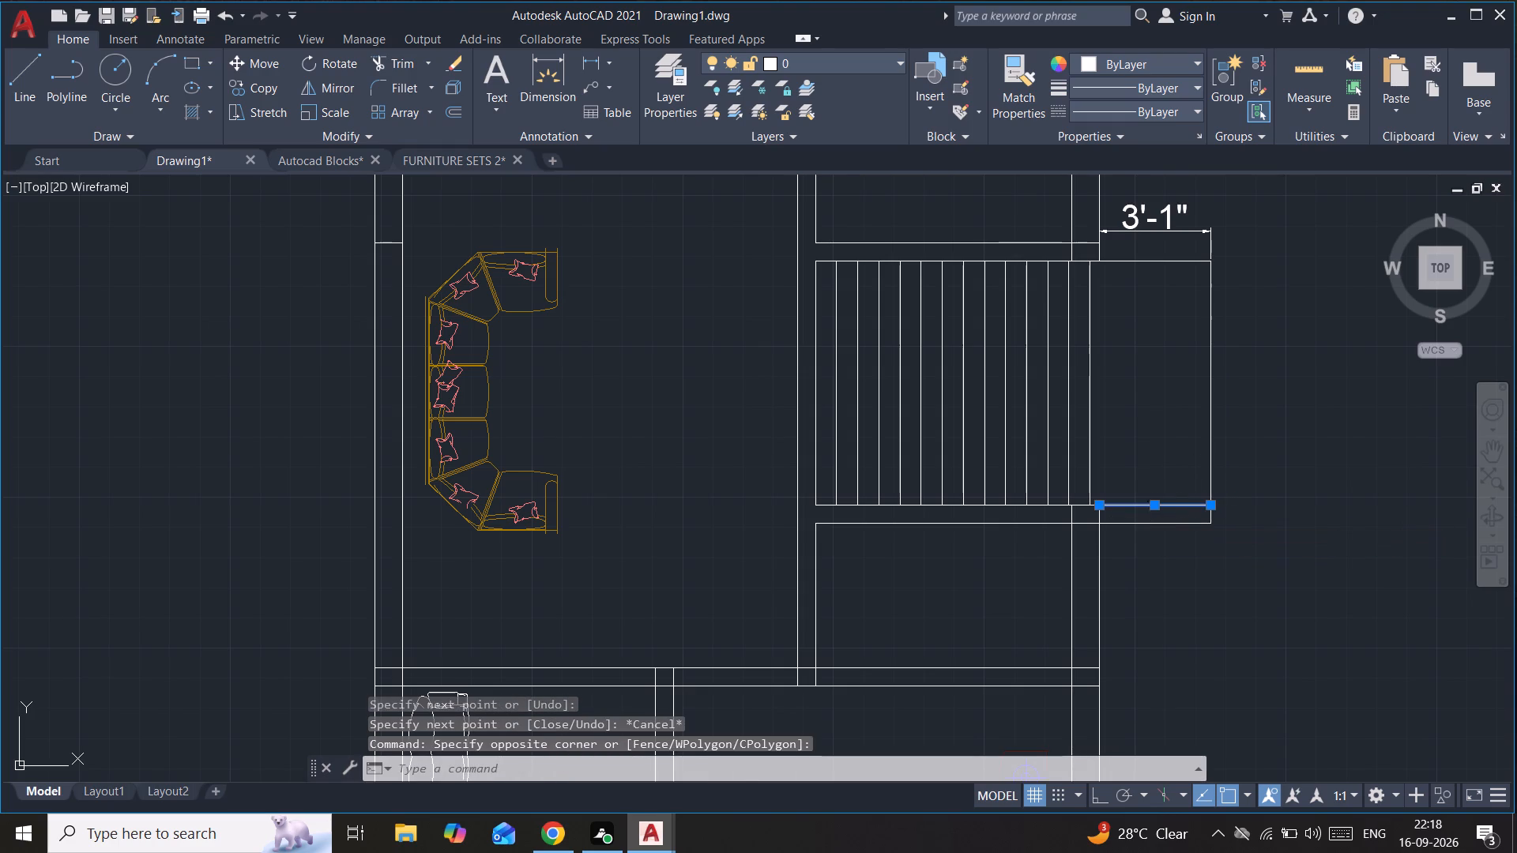
Erase the easternmost stair tread line.
{"action": "left_click", "coordinate": [1107, 412]}
{"action": "left_click", "coordinate": [1079, 442]}
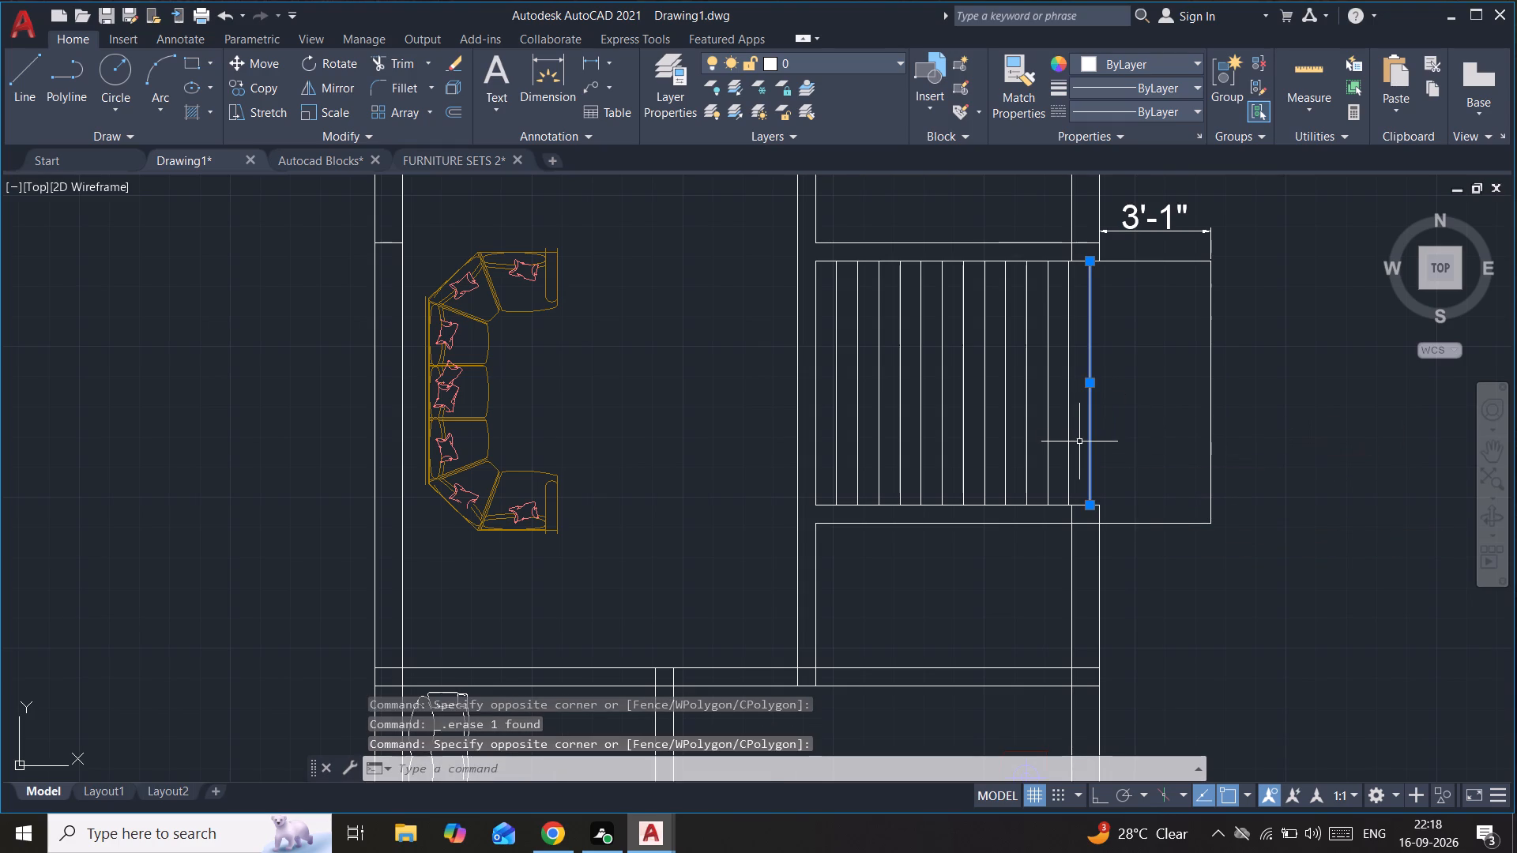
{"action": "key", "text": "Delete"}
Offset the east end line of the stair projection 6" west toward the treads.
{"action": "left_click", "coordinate": [1231, 379]}
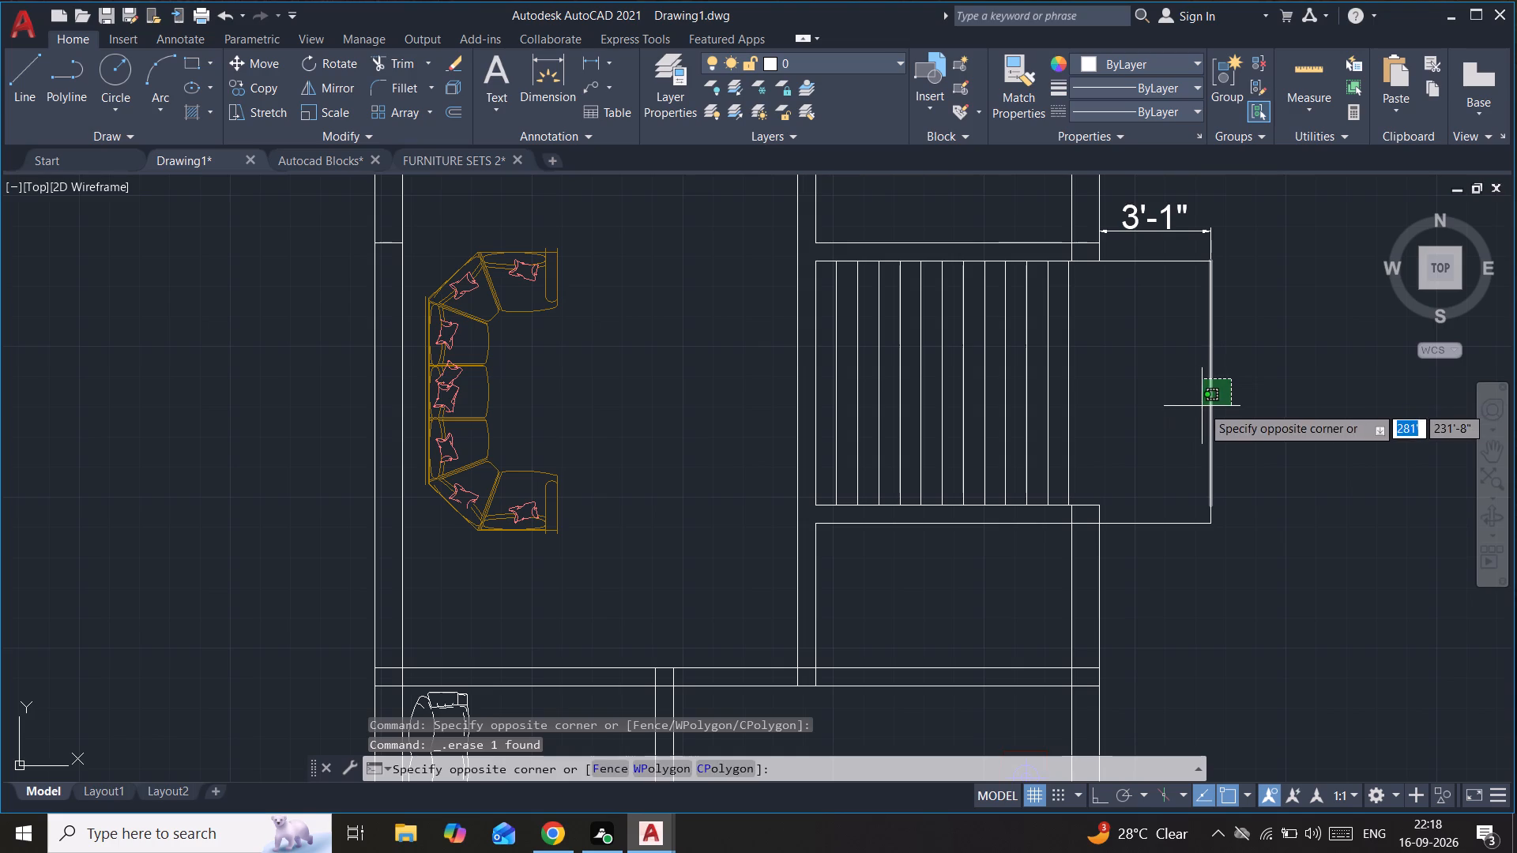
{"action": "left_click", "coordinate": [1201, 406]}
{"action": "type", "text": "of"}
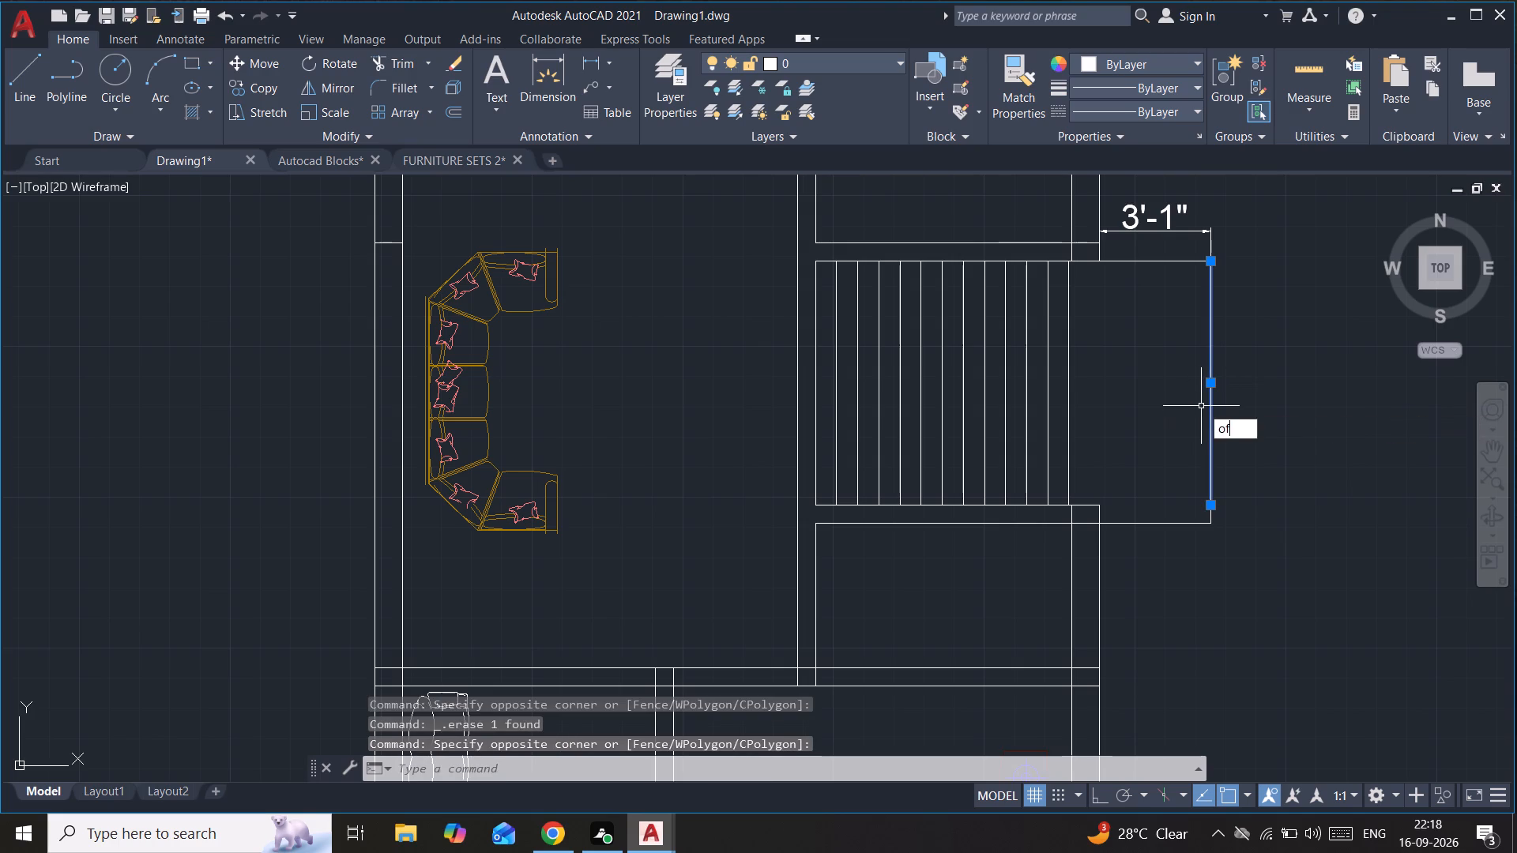
{"action": "key", "text": "Return"}
{"action": "type", "text": "6\""}
{"action": "key", "text": "Return"}
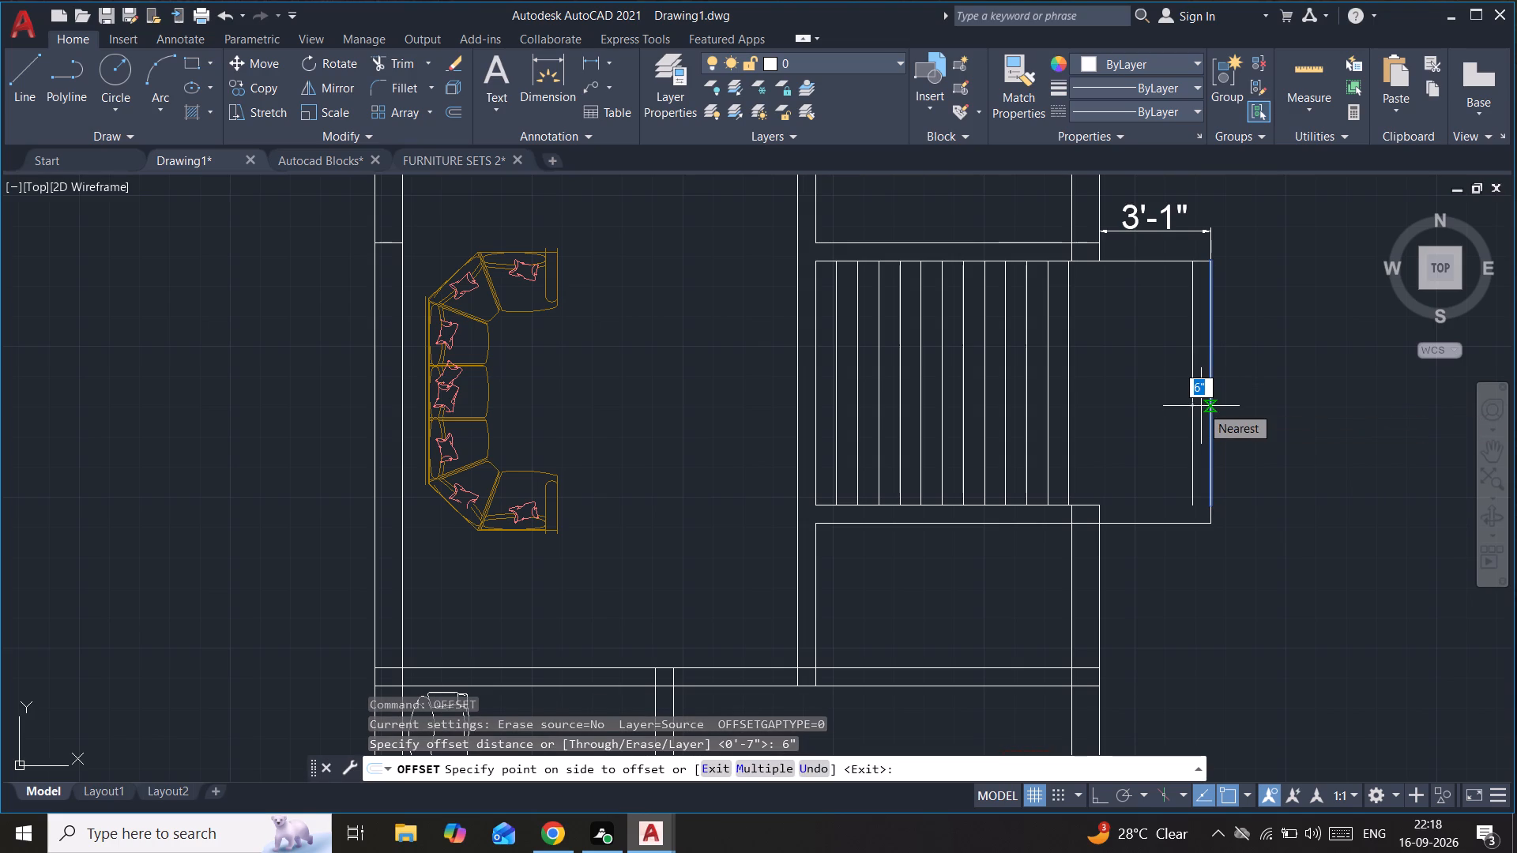
{"action": "left_click", "coordinate": [1199, 407]}
{"action": "key", "text": "Escape"}
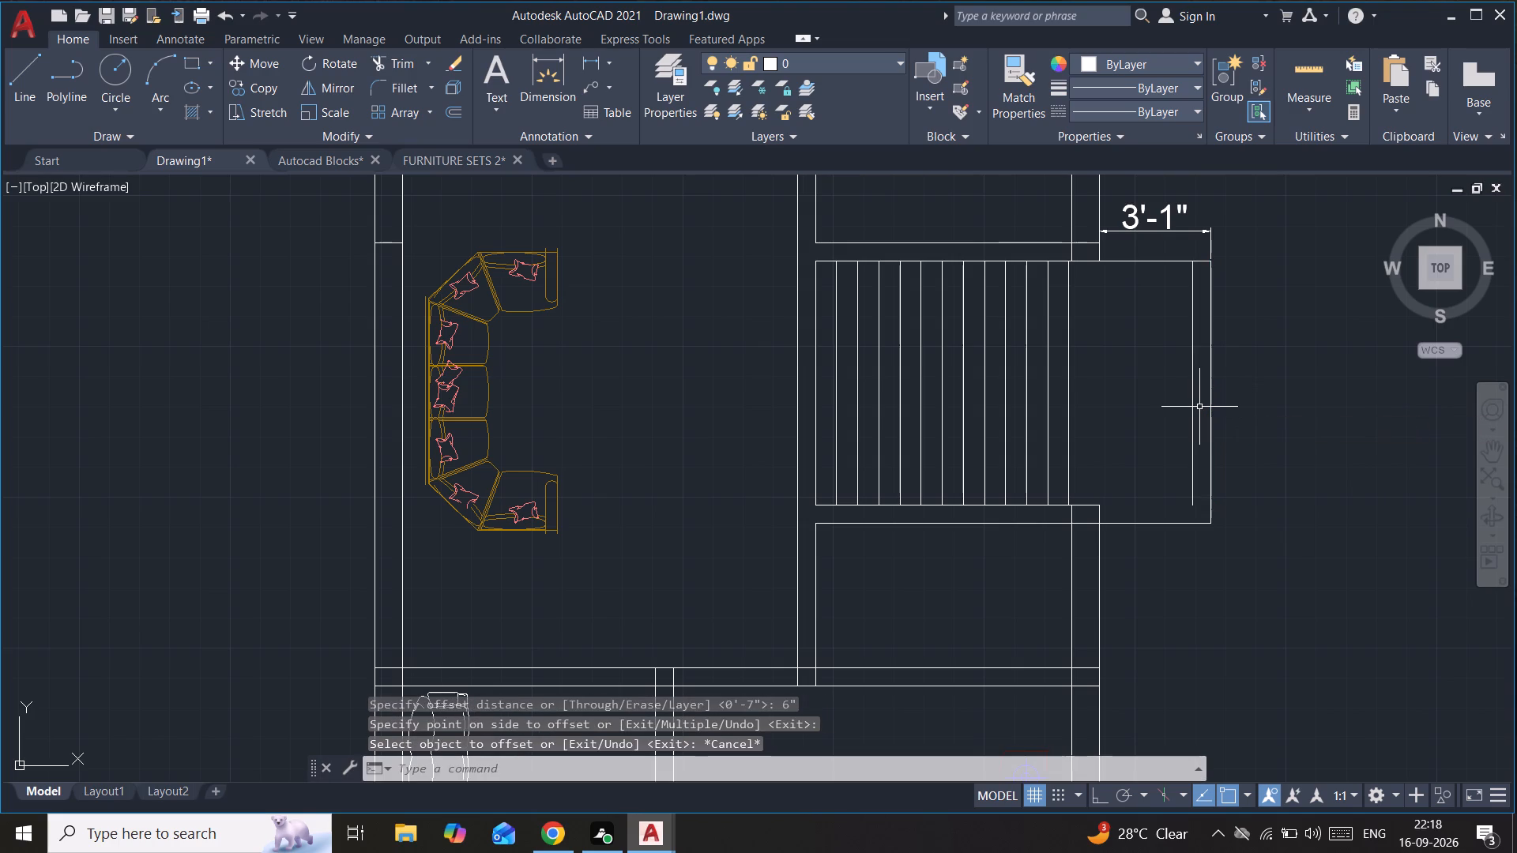
Extend the new inner east wall line south to meet the projection's south line.
{"action": "type", "text": "ex"}
{"action": "key", "text": "Return"}
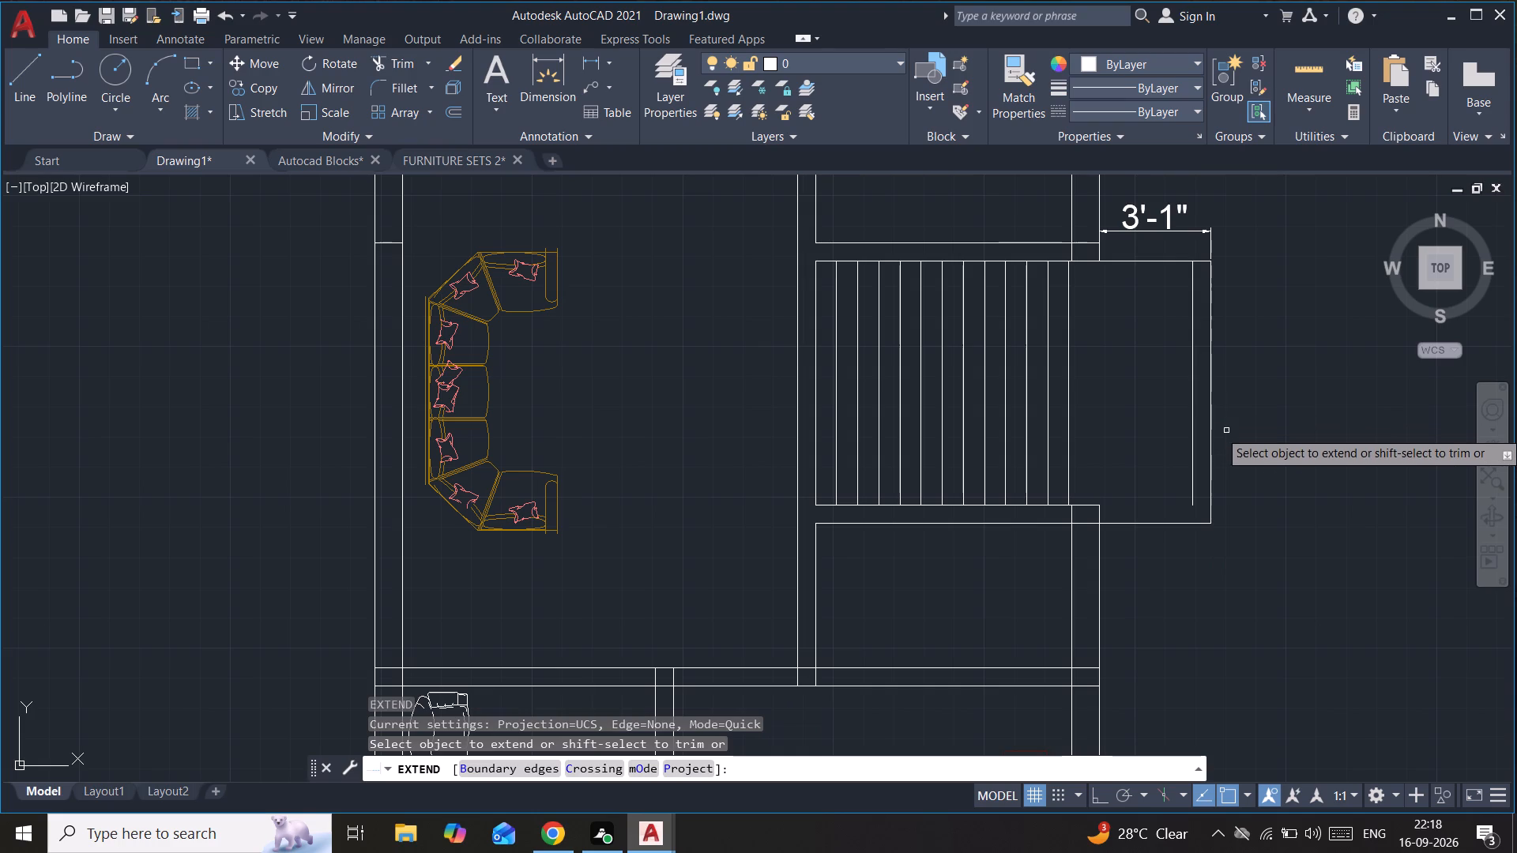
{"action": "left_click", "coordinate": [1195, 492]}
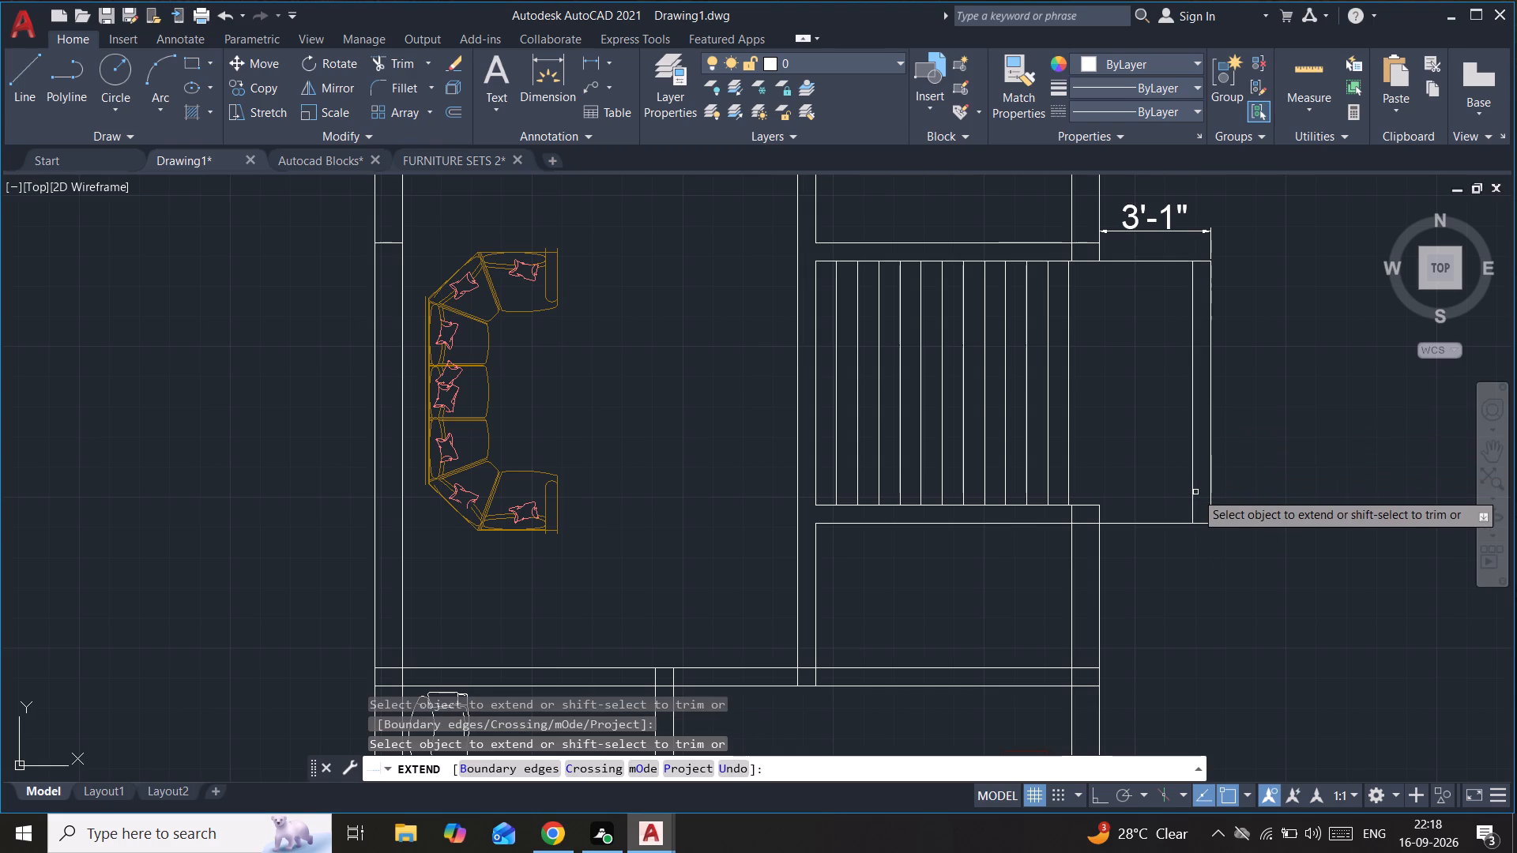
{"action": "key", "text": "Escape"}
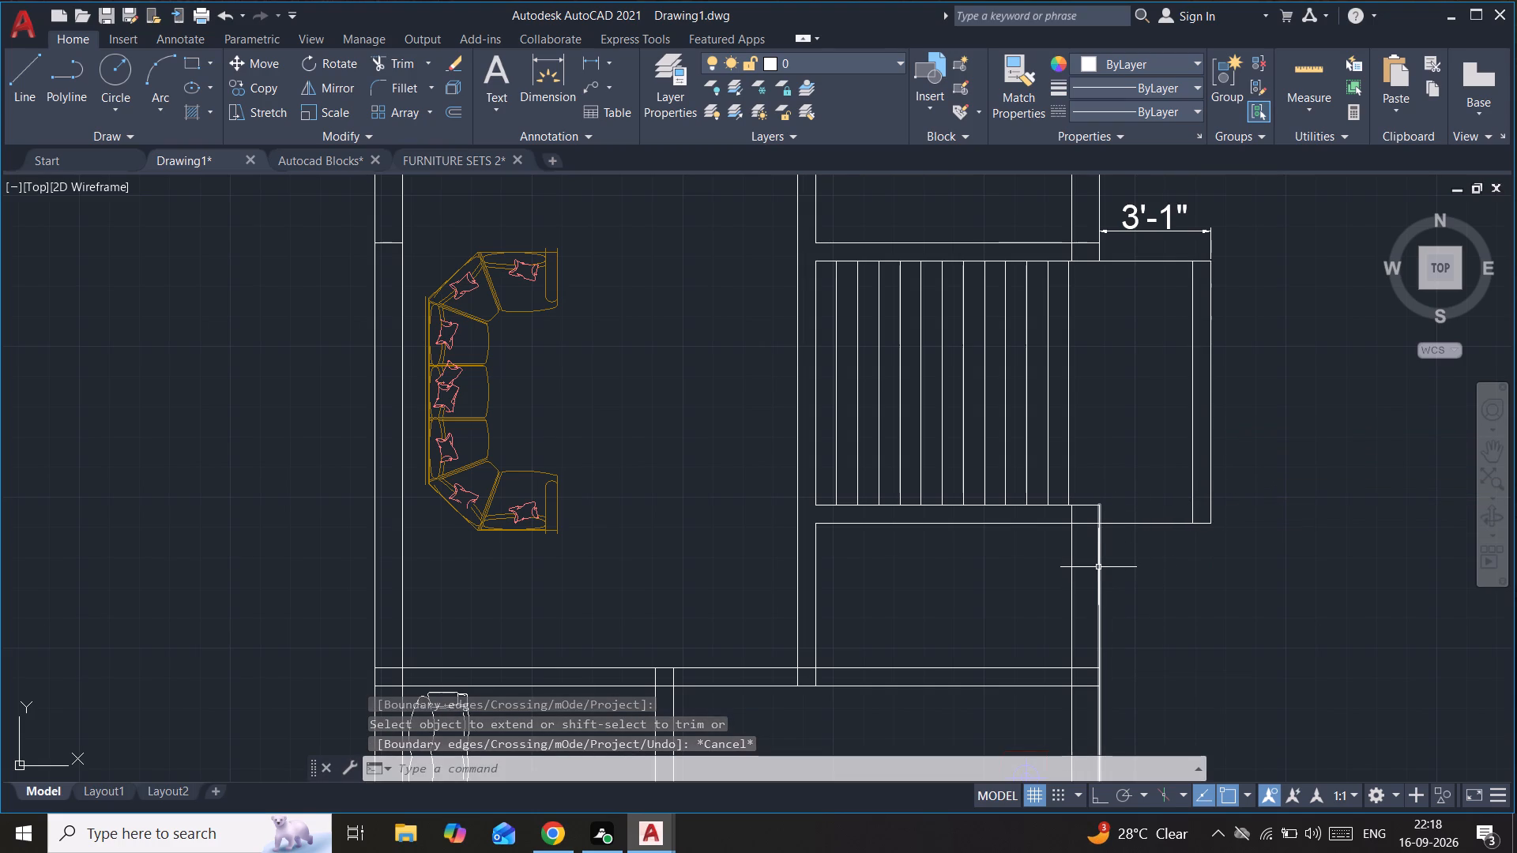
Extend the inner south line of the stair opening east to the outer east line of the projection.
{"action": "type", "text": "ex"}
{"action": "key", "text": "Return"}
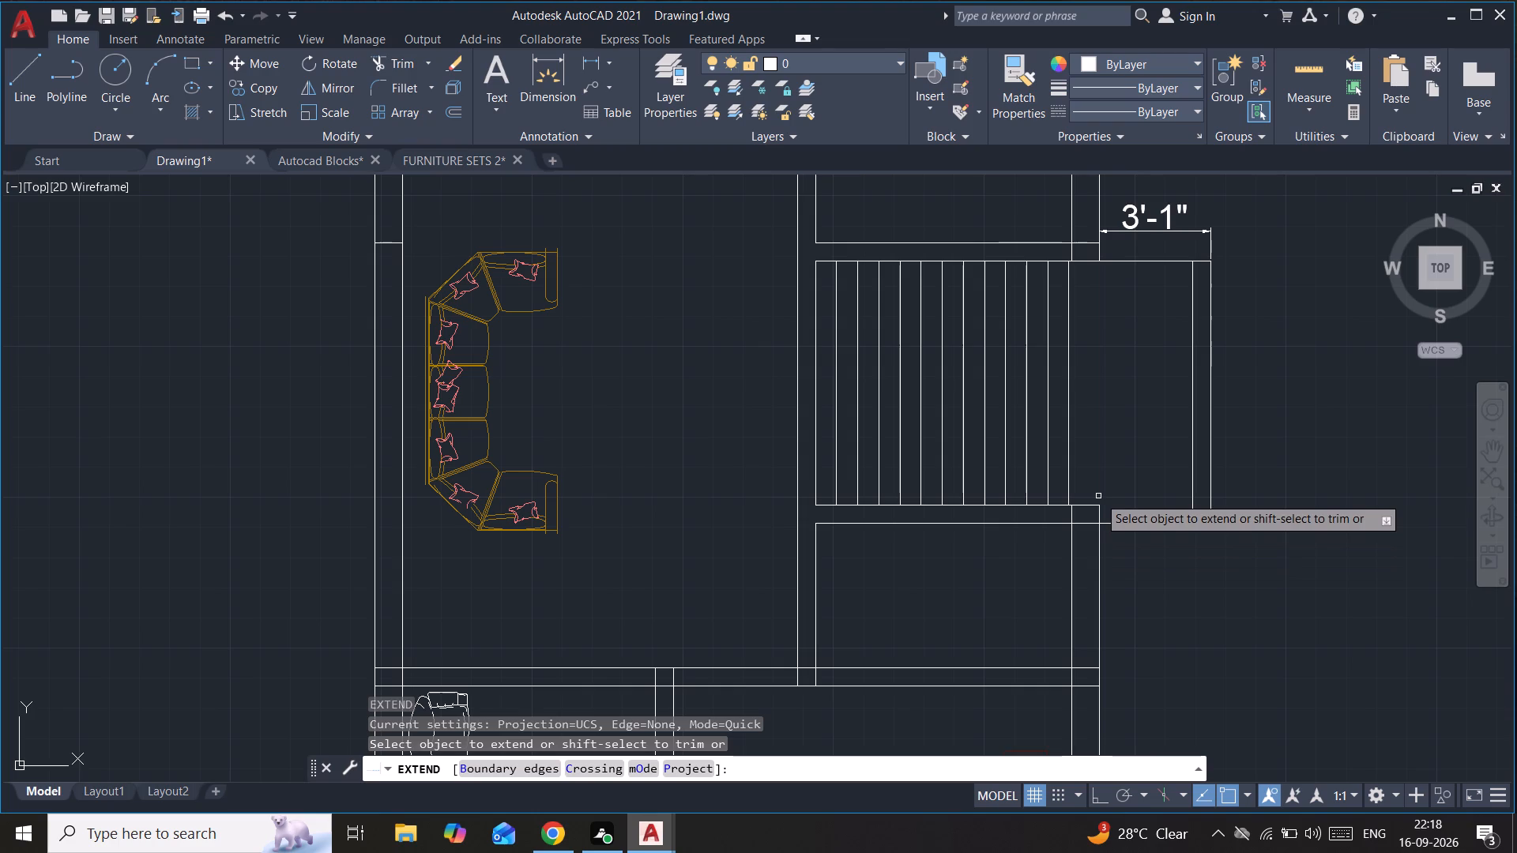
{"action": "left_click", "coordinate": [1089, 506]}
{"action": "left_click", "coordinate": [1142, 507]}
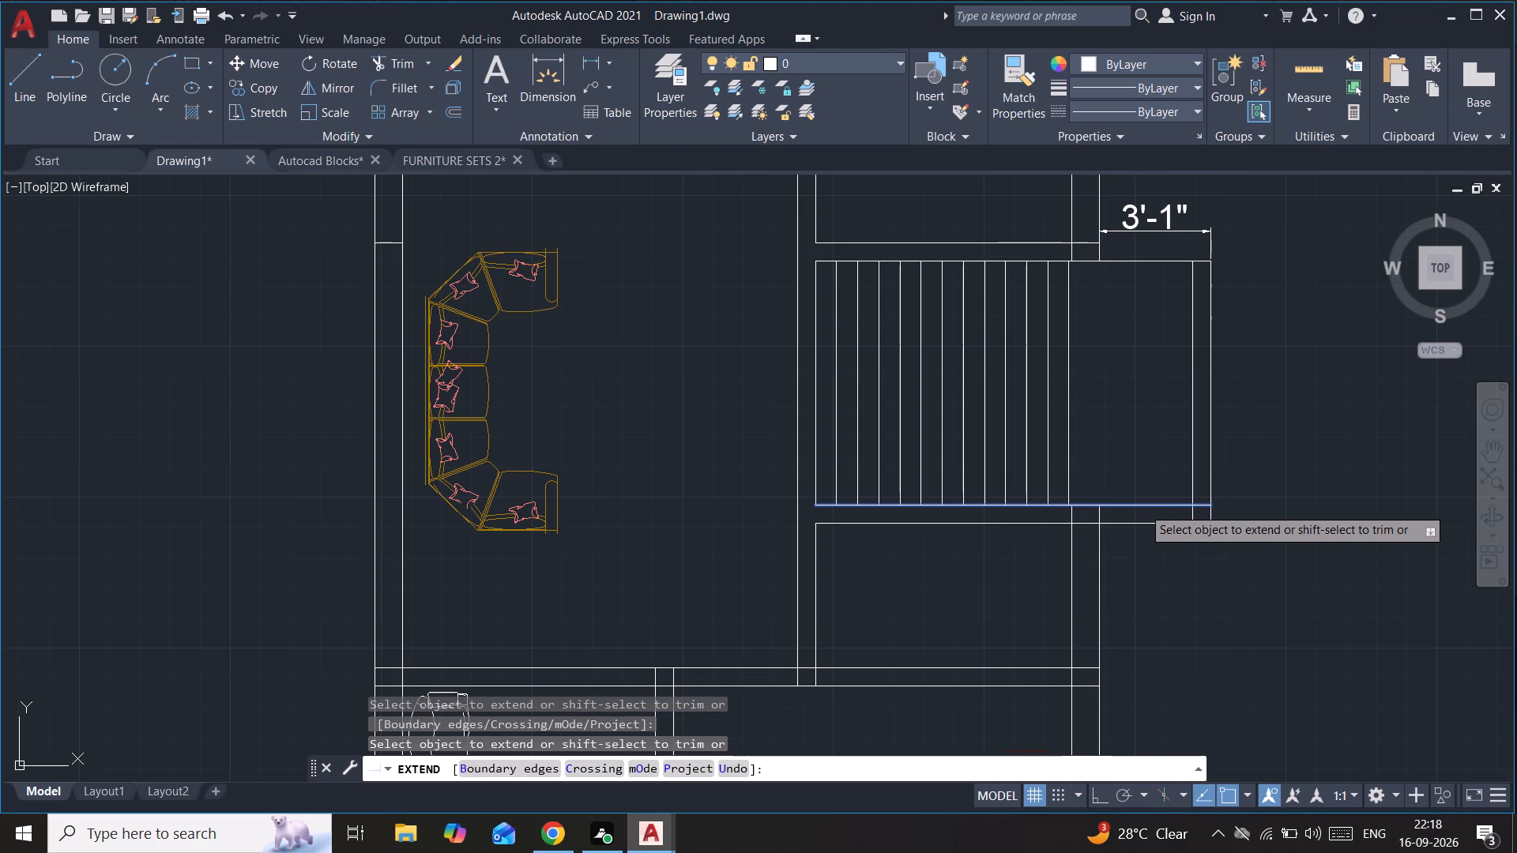
{"action": "key", "text": "Escape"}
{"action": "key", "text": "Escape"}
{"action": "key", "text": "Escape"}
{"action": "key", "text": "Escape"}
{"action": "key", "text": "Escape"}
{"action": "key", "text": "Escape"}
{"action": "key", "text": "Escape"}
{"action": "key", "text": "Escape"}
{"action": "key", "text": "Escape"}
{"action": "key", "text": "Escape"}
{"action": "key", "text": "Escape"}
{"action": "key", "text": "Escape"}
{"action": "key", "text": "Escape"}
{"action": "key", "text": "Escape"}
{"action": "key", "text": "Escape"}
{"action": "key", "text": "Escape"}
{"action": "key", "text": "Escape"}
{"action": "key", "text": "Escape"}
{"action": "key", "text": "Escape"}
{"action": "key", "text": "Escape"}
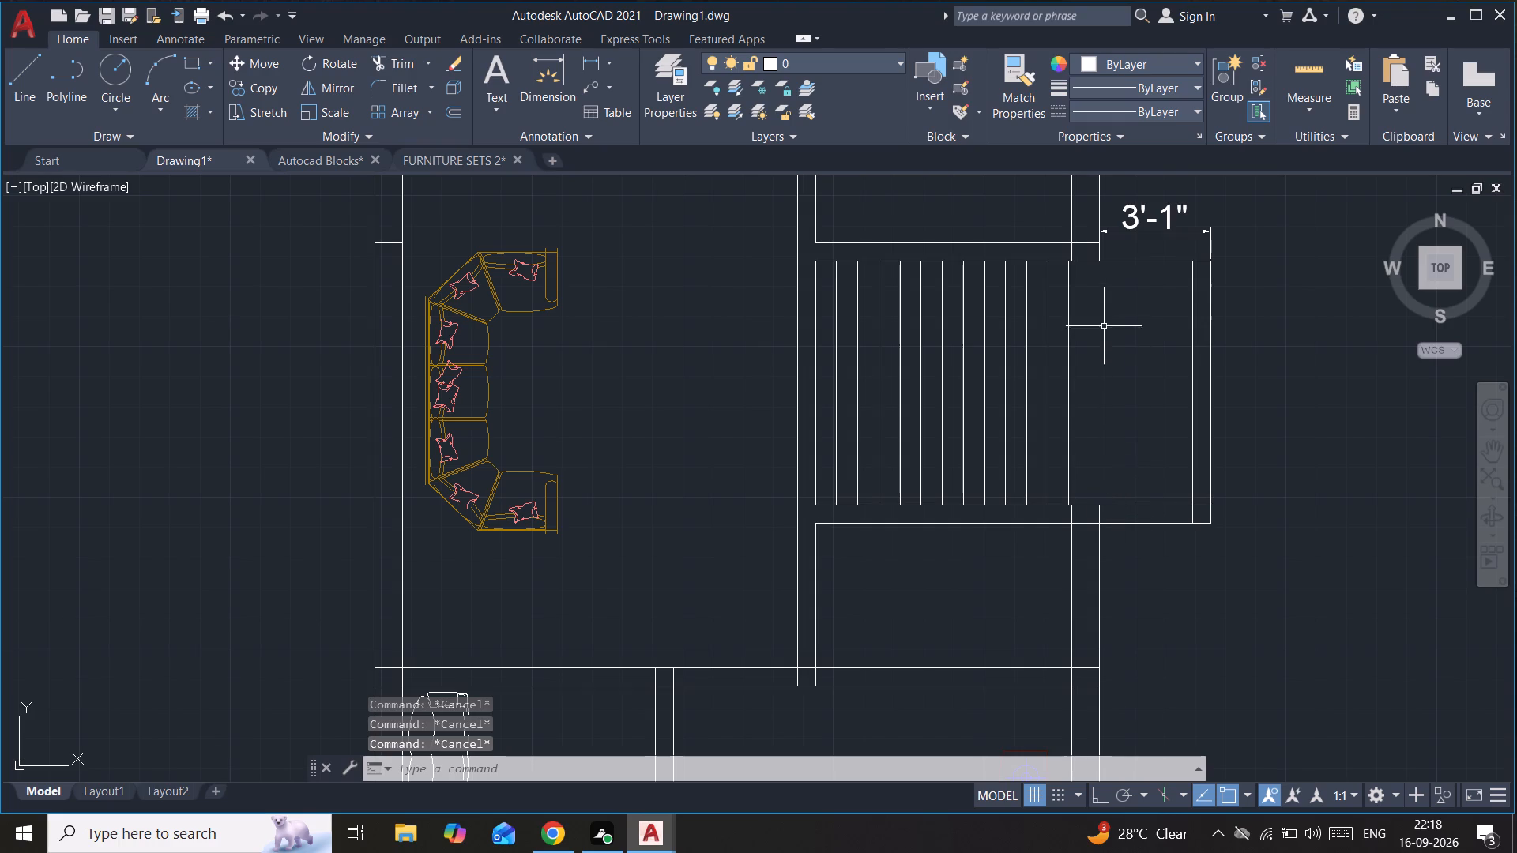
Draw the projection's outer north wall line 3'-1" east from the east wall's outer face, and close it south to the projection's northeast corner.
{"action": "key", "text": "l"}
{"action": "key", "text": "Return"}
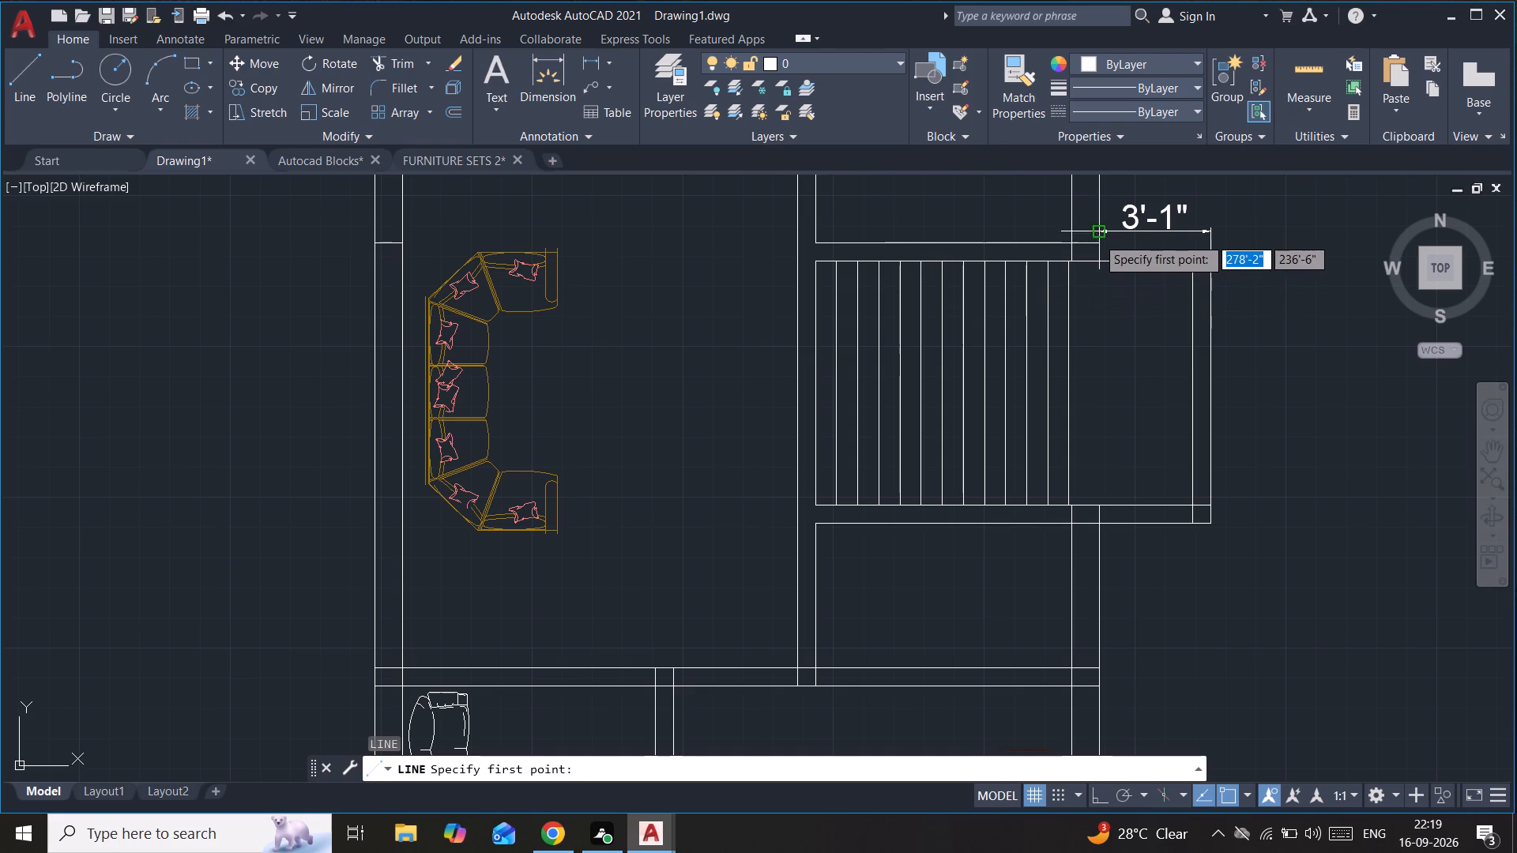
{"action": "scroll", "coordinate": [1098, 245], "scroll_direction": "up", "scroll_amount": 2}
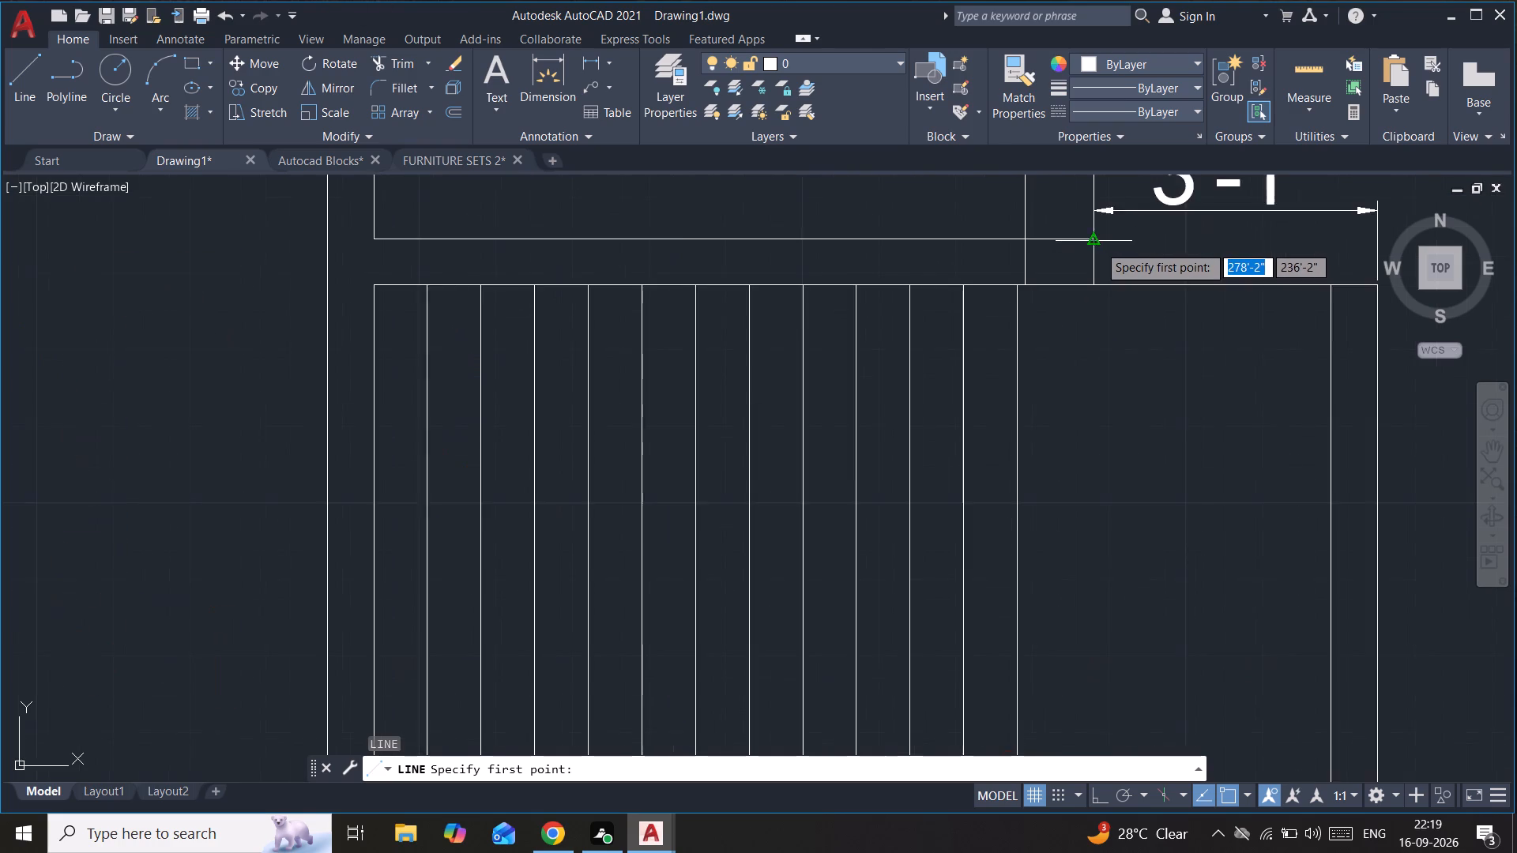
{"action": "middle_click_drag", "start_coordinate": [1097, 245], "coordinate": [985, 285]}
{"action": "left_click", "coordinate": [985, 279]}
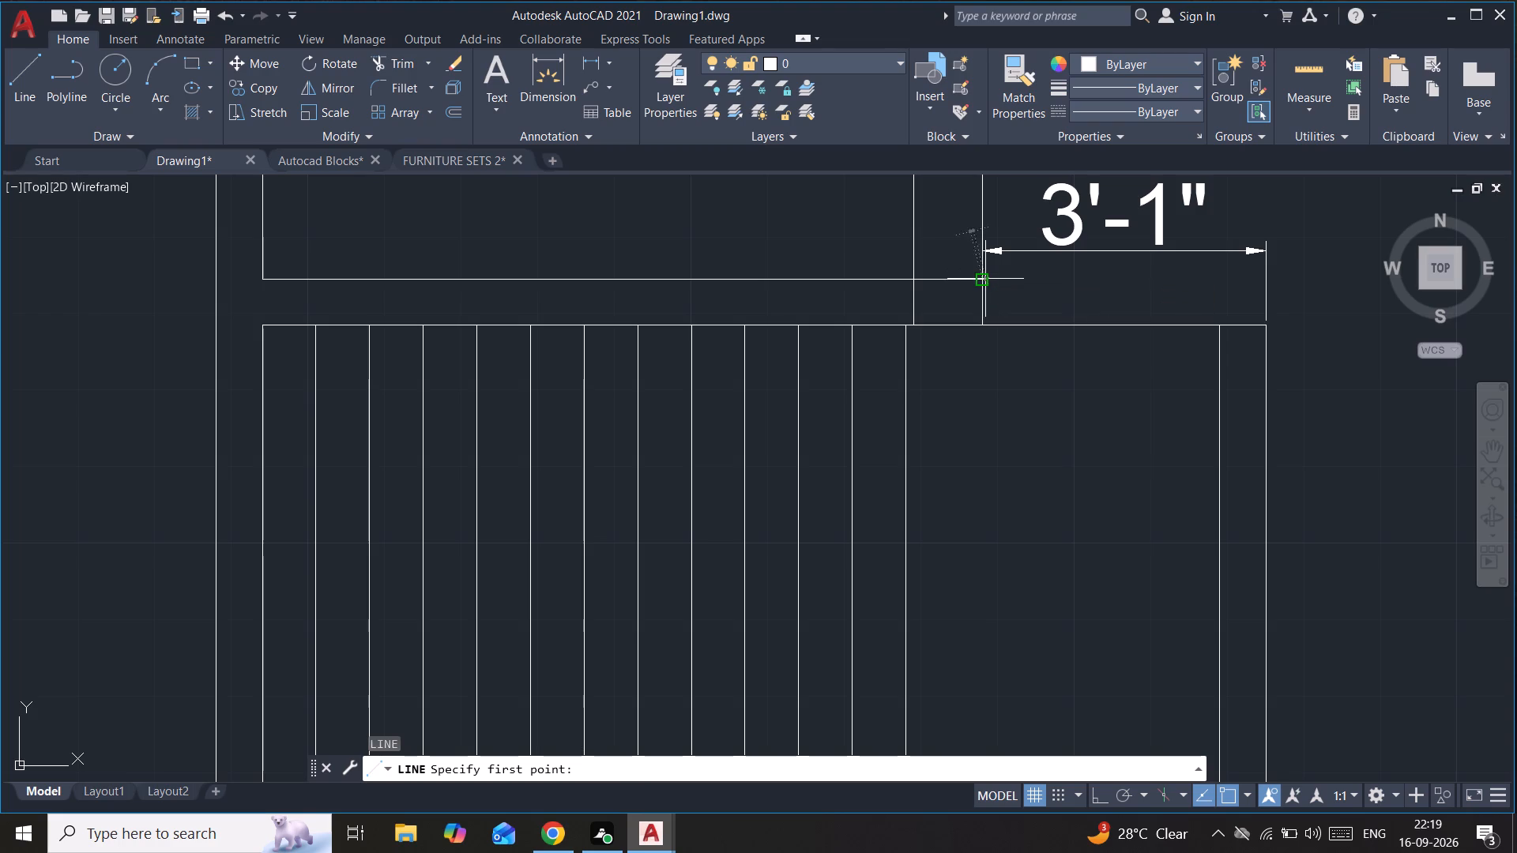
{"action": "left_click", "coordinate": [1267, 283]}
{"action": "left_click", "coordinate": [1263, 330]}
{"action": "key", "text": "Escape"}
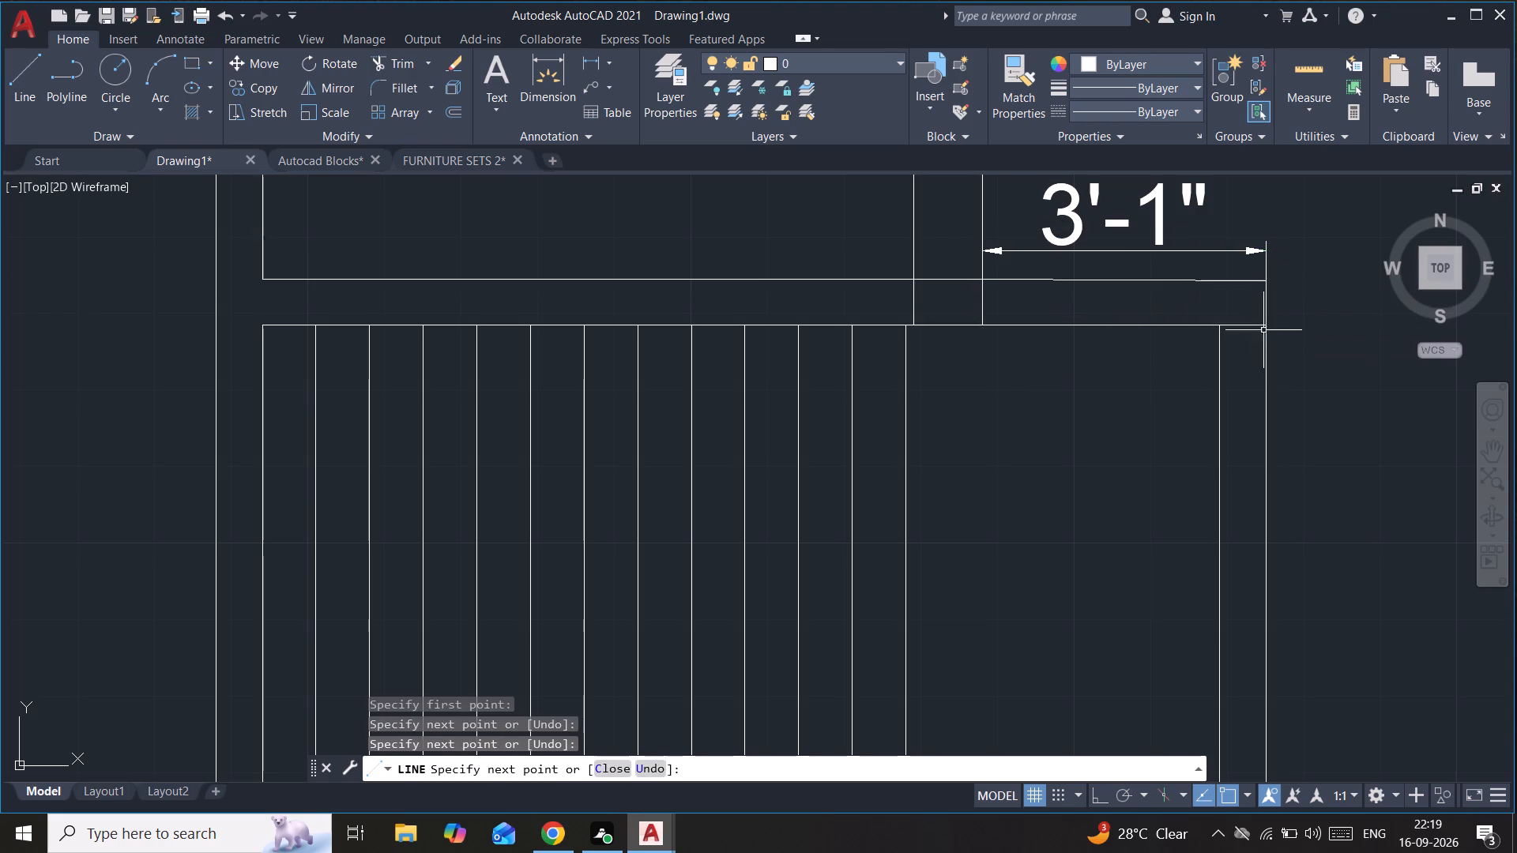
Add a linear dimension along the stair's north side, from its inner west corner to the projection's outer east line.
{"action": "scroll", "coordinate": [1130, 351], "scroll_direction": "down", "scroll_amount": 2}
{"action": "middle_click_drag", "start_coordinate": [1124, 348], "coordinate": [1041, 270]}
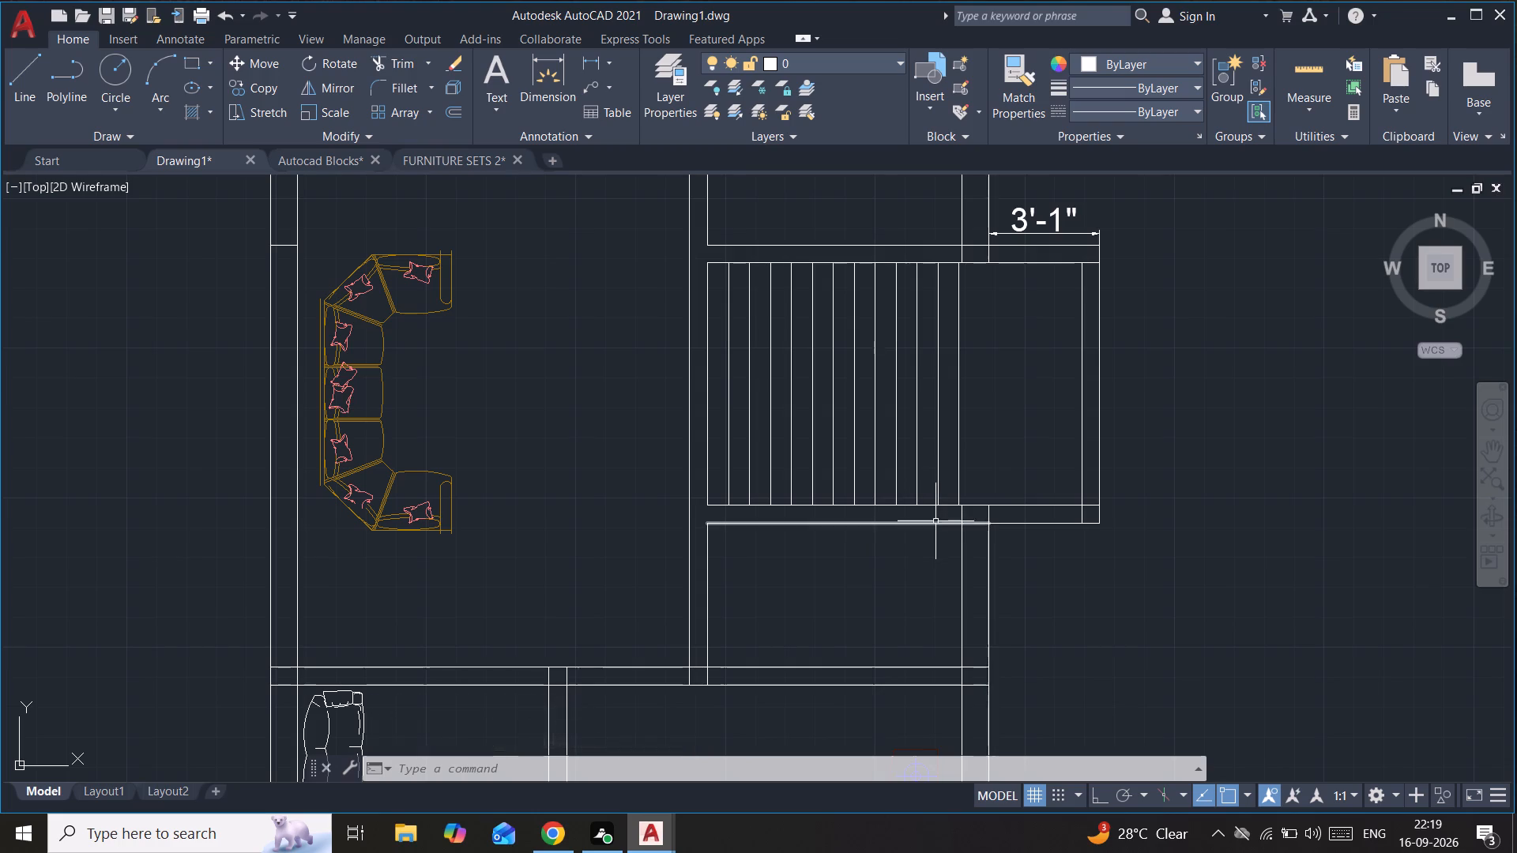
{"action": "left_click", "coordinate": [592, 62]}
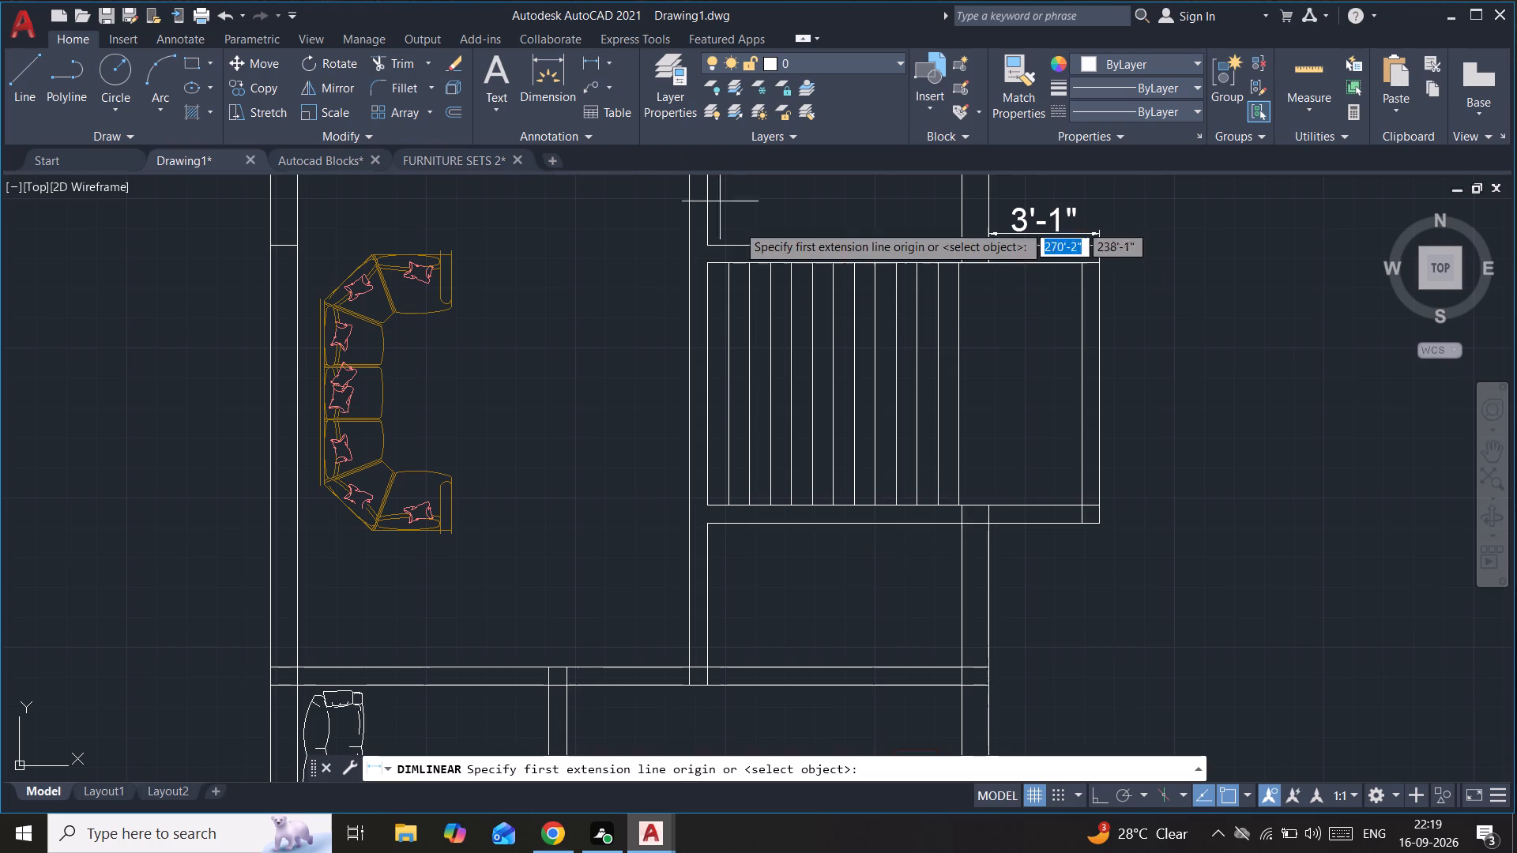
{"action": "left_click", "coordinate": [708, 261]}
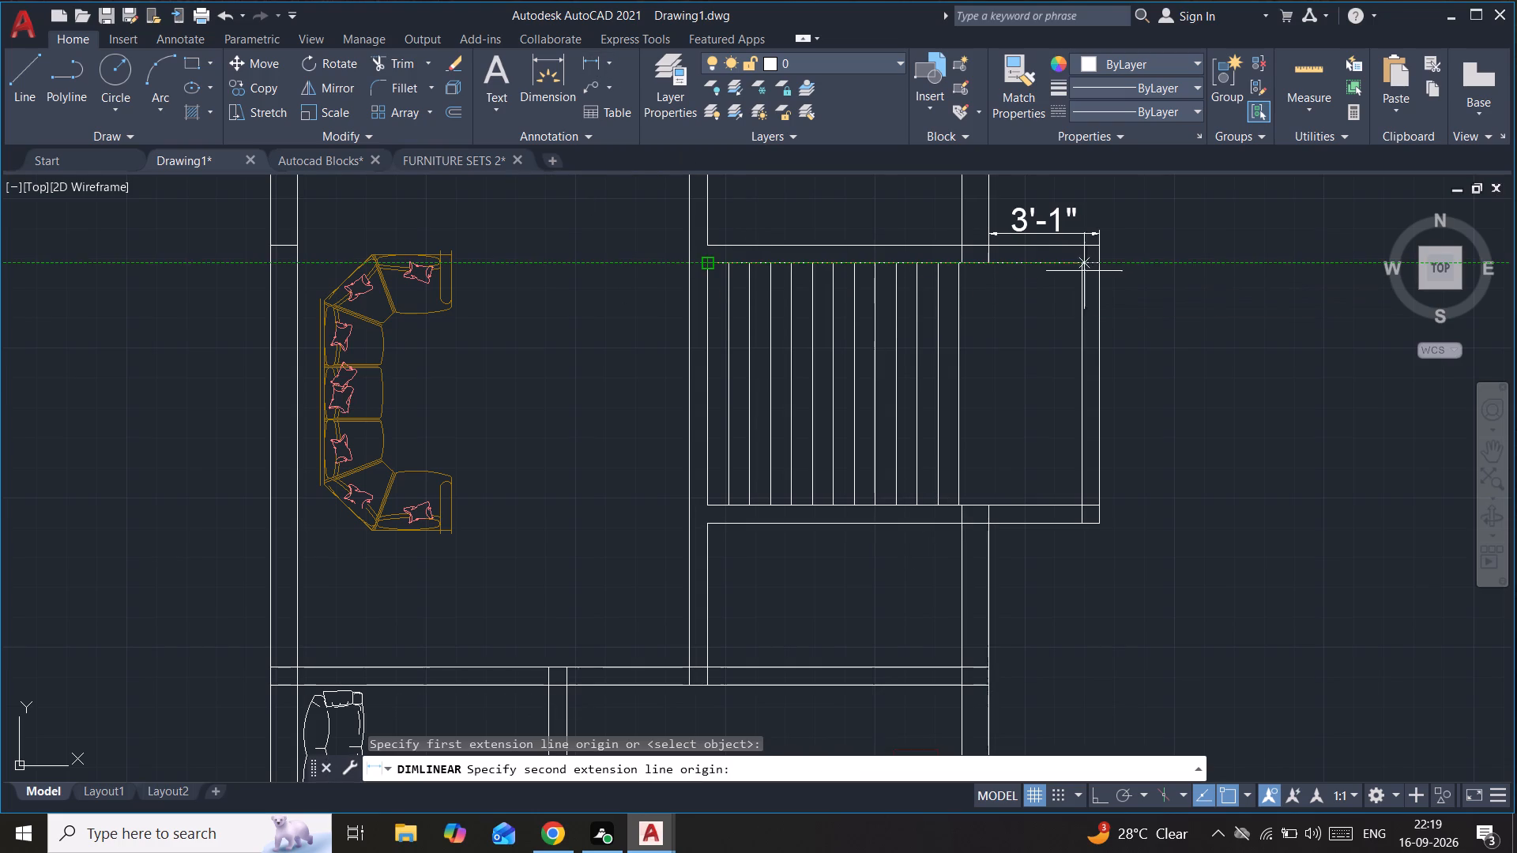
{"action": "left_click", "coordinate": [1105, 263]}
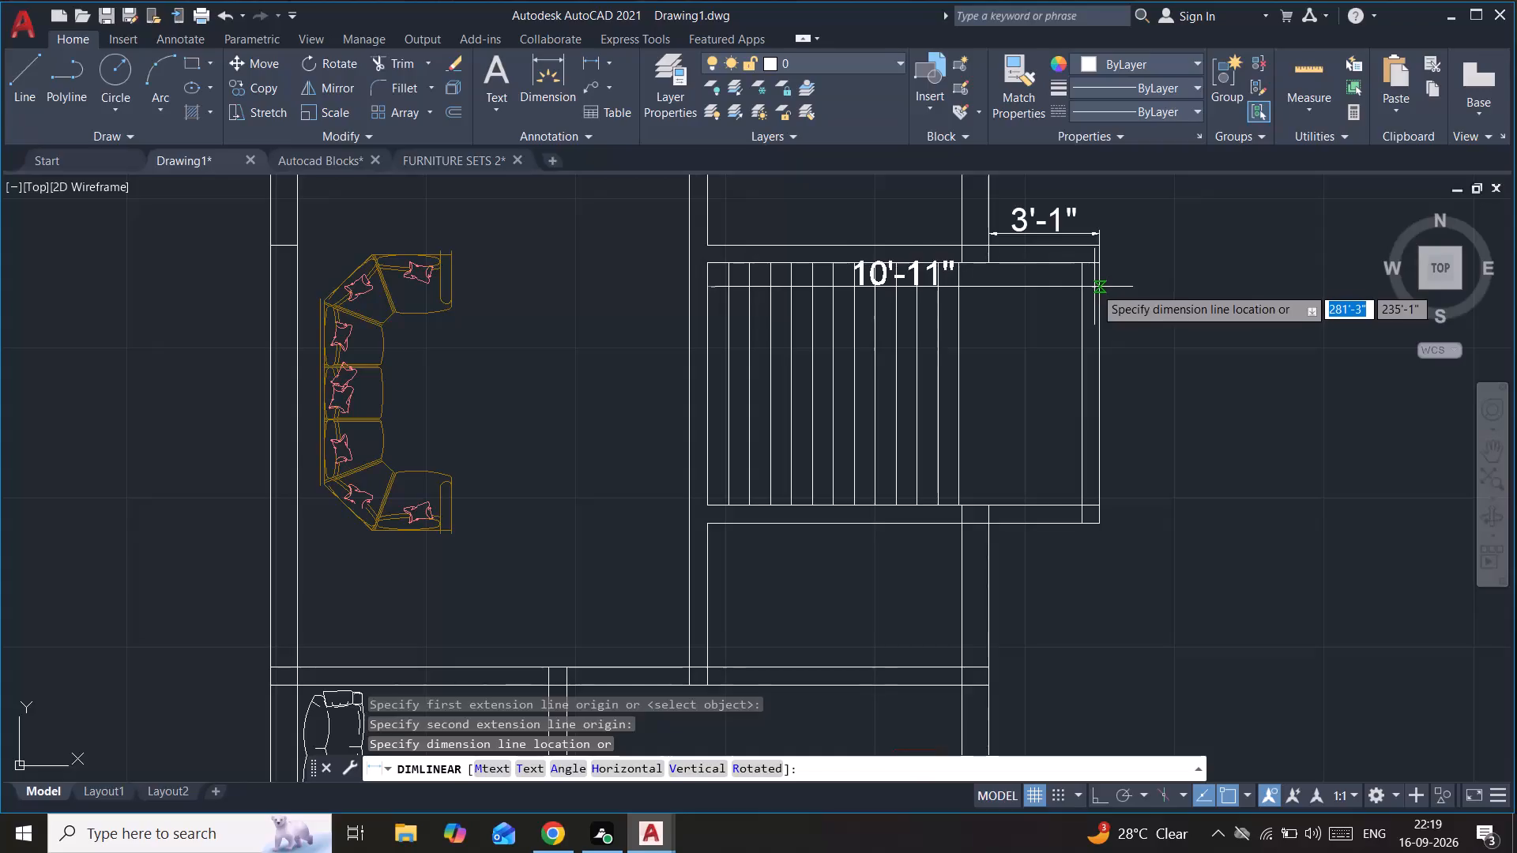
{"action": "left_click", "coordinate": [1092, 288]}
{"action": "key", "text": "Escape"}
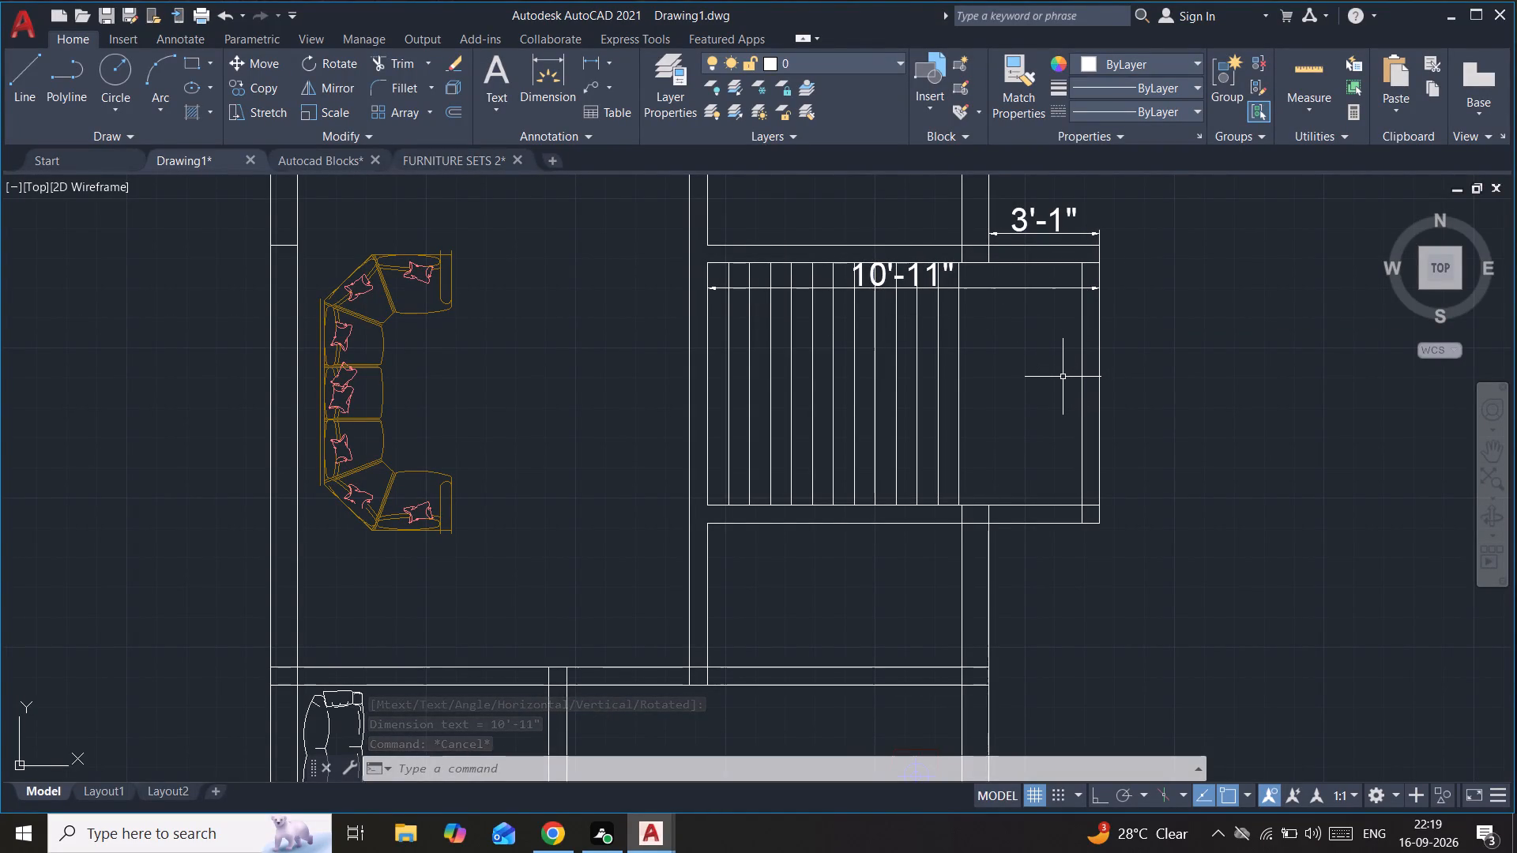
Measure the clear width and depth of the landing east of the stair treads.
{"action": "middle_click_drag", "start_coordinate": [1063, 377], "coordinate": [1063, 361]}
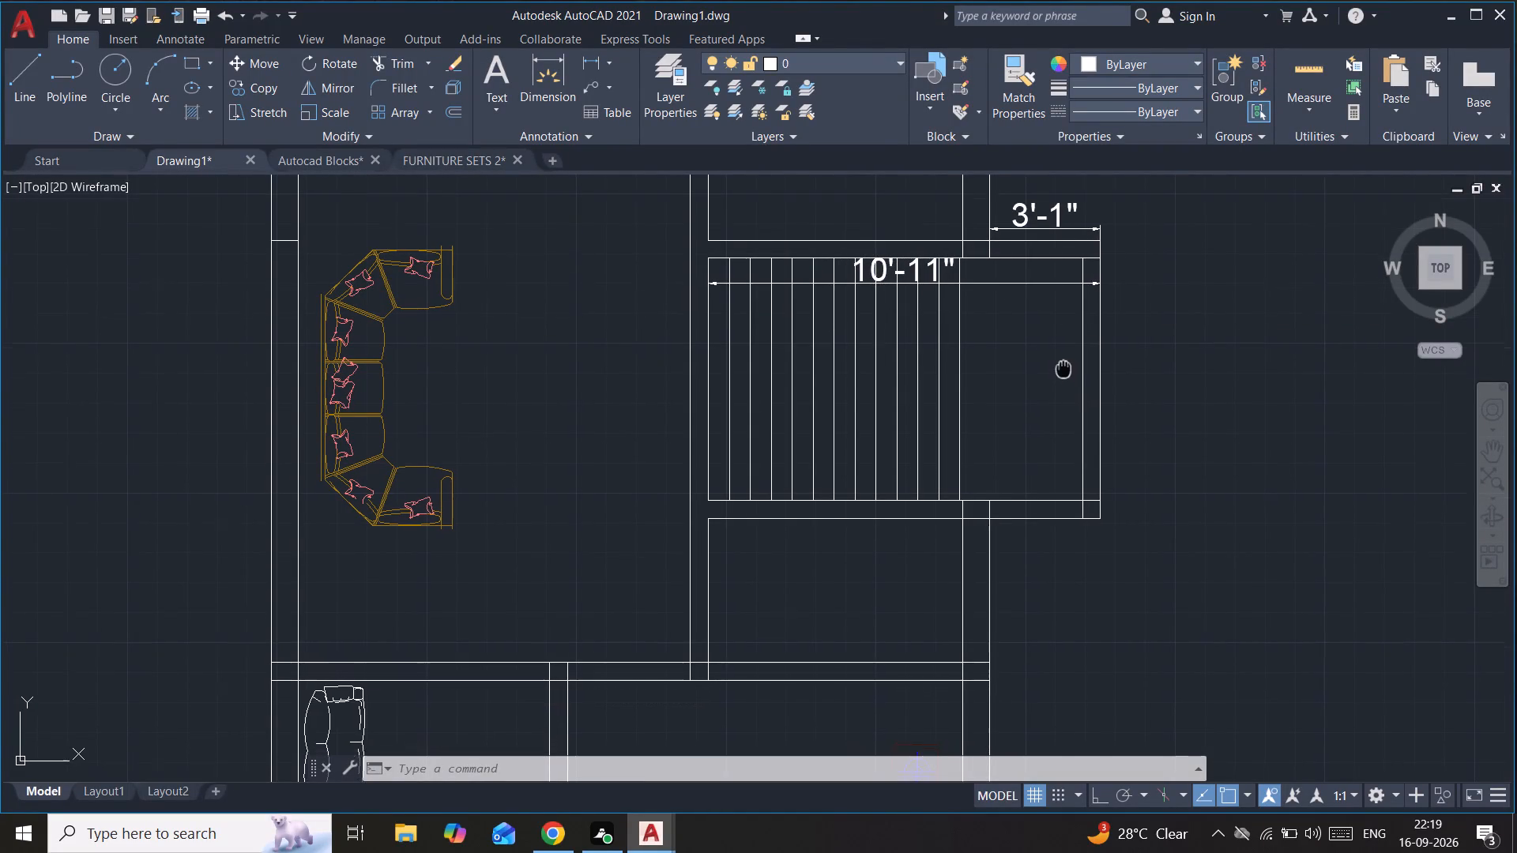
{"action": "middle_click_drag", "start_coordinate": [1063, 361], "coordinate": [1063, 340]}
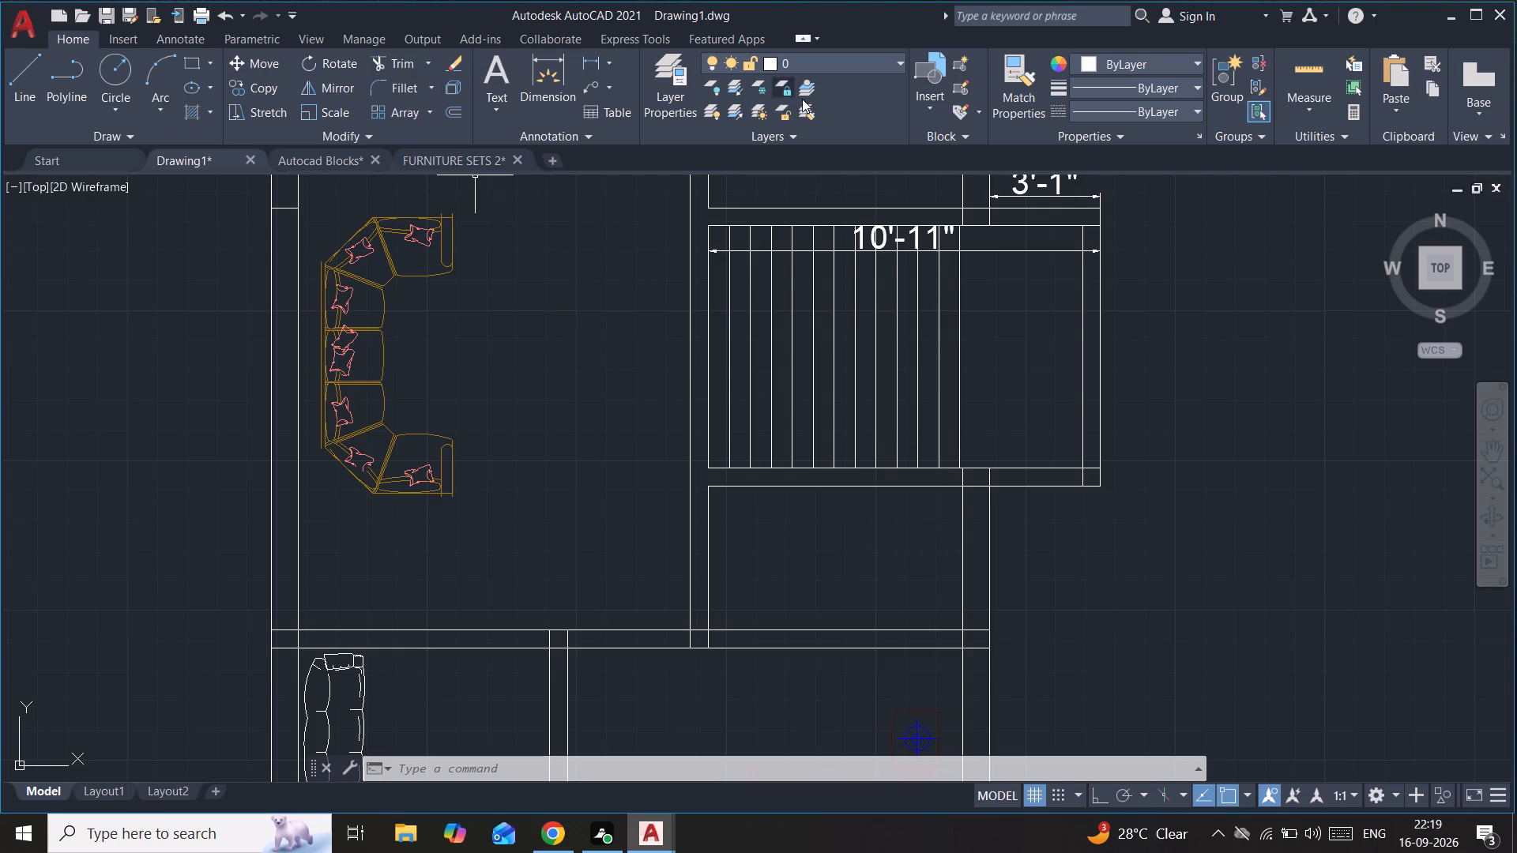
{"action": "left_click", "coordinate": [1310, 68]}
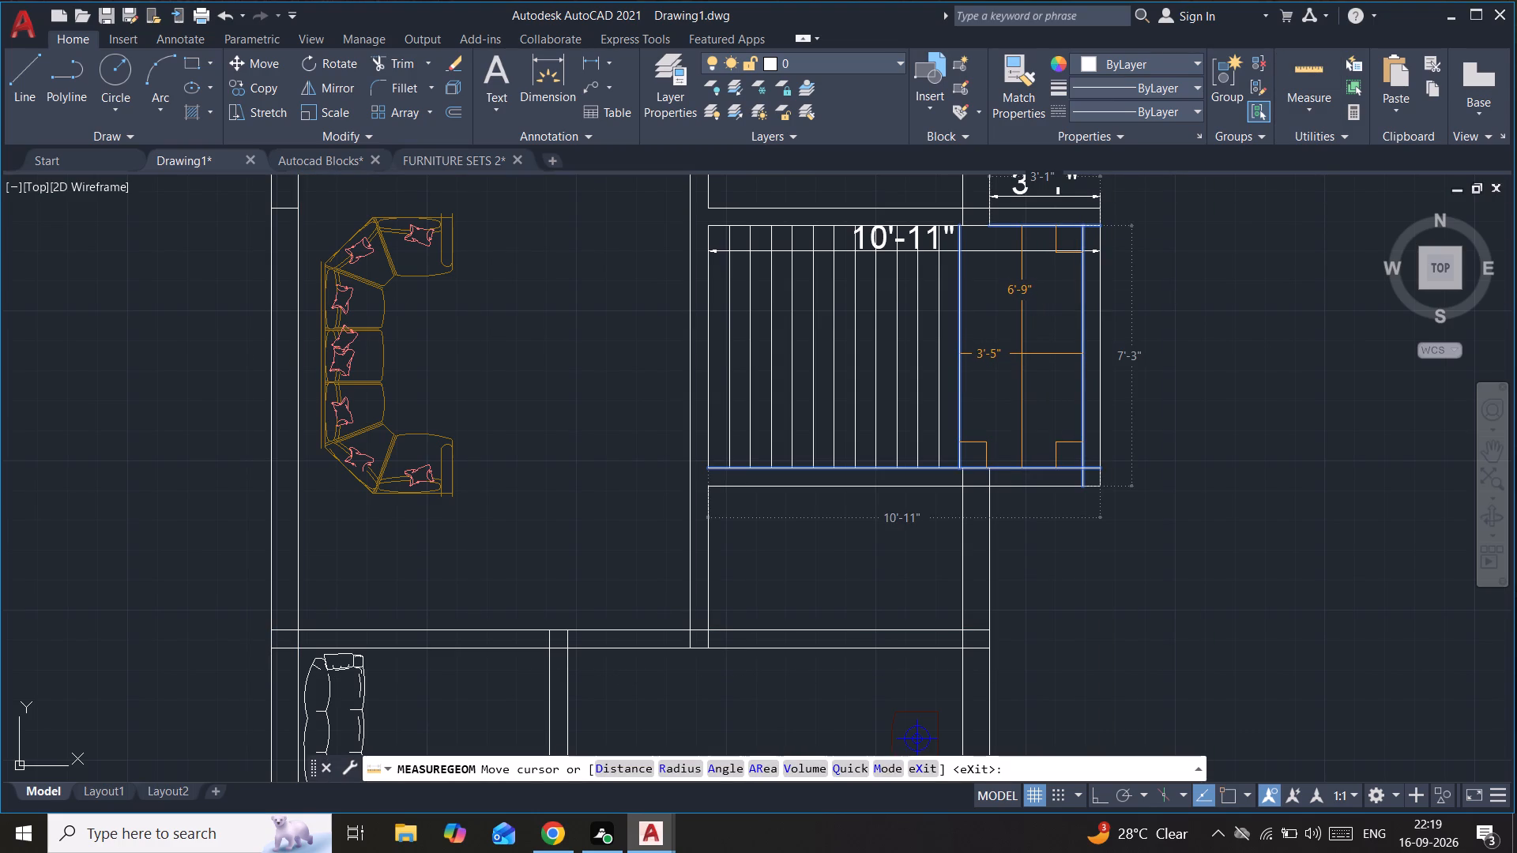
{"action": "key", "text": "Escape"}
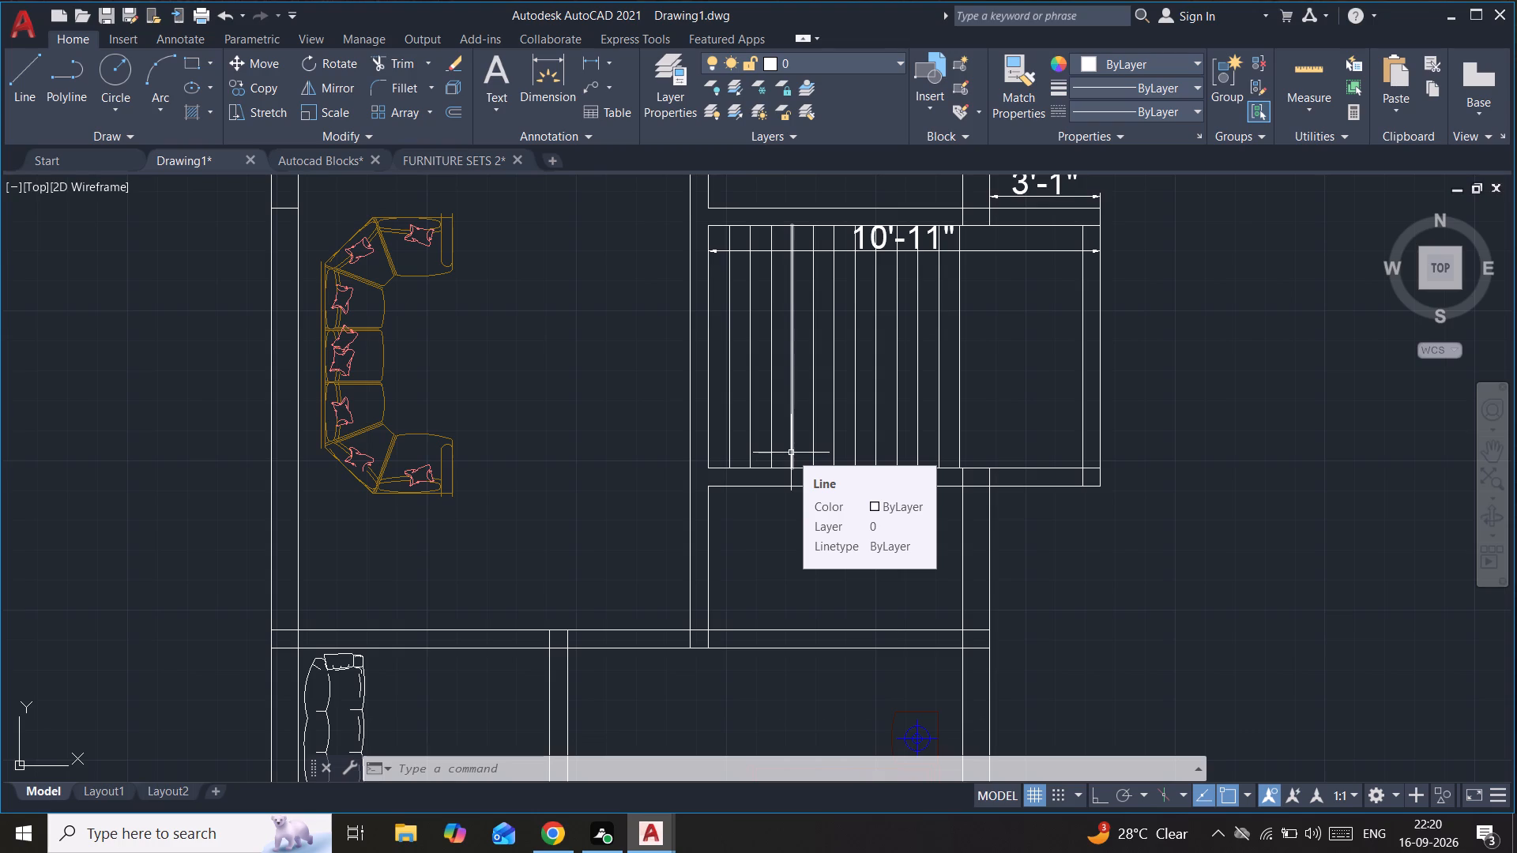
Offset the stair's inner south line 3'2" north across the treads and landing.
{"action": "left_click", "coordinate": [970, 470]}
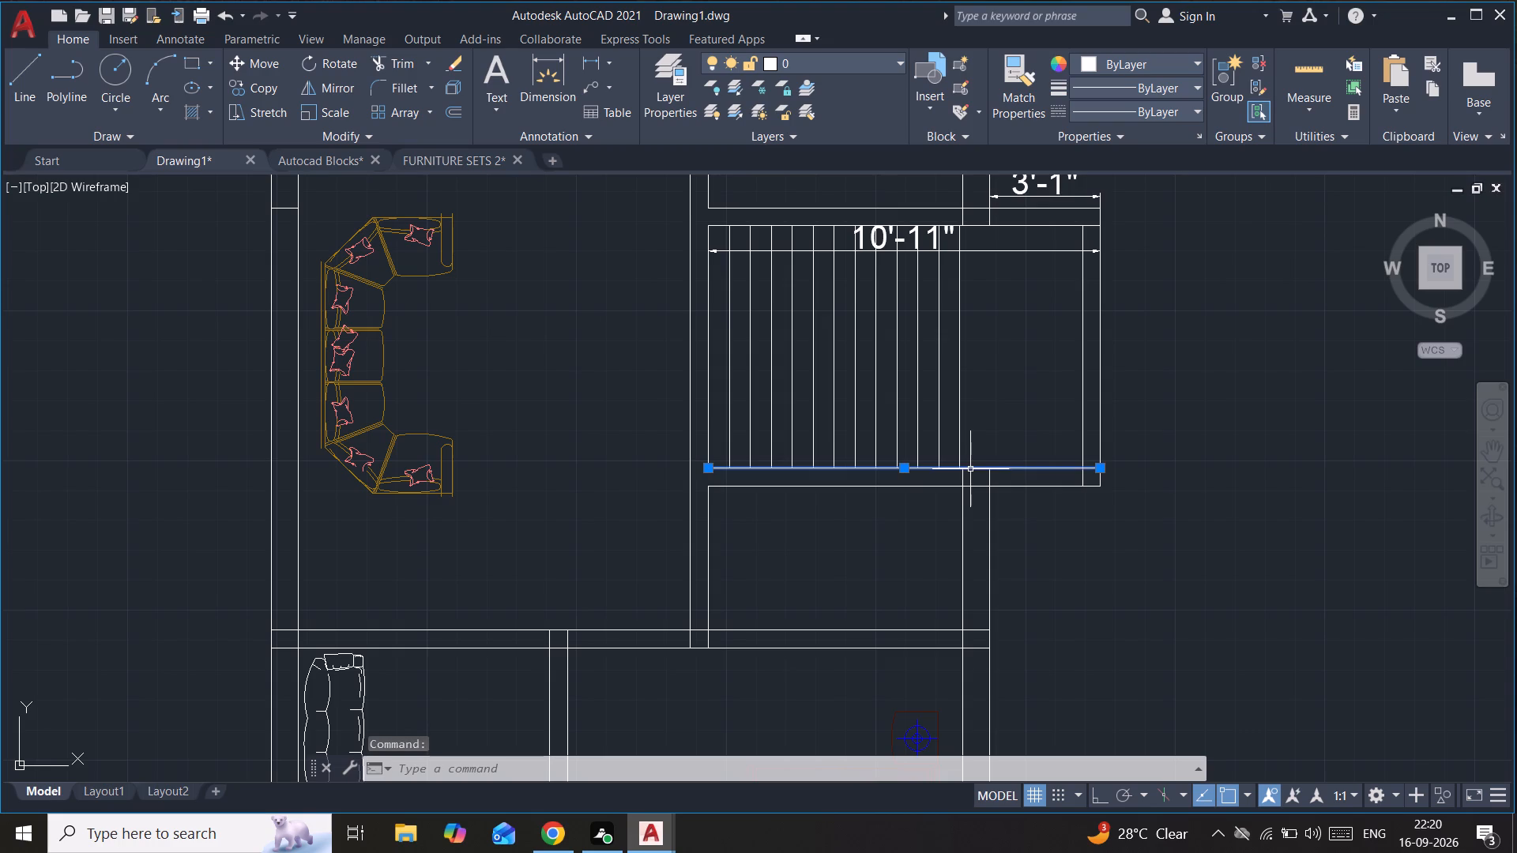
{"action": "type", "text": "of"}
{"action": "key", "text": "Return"}
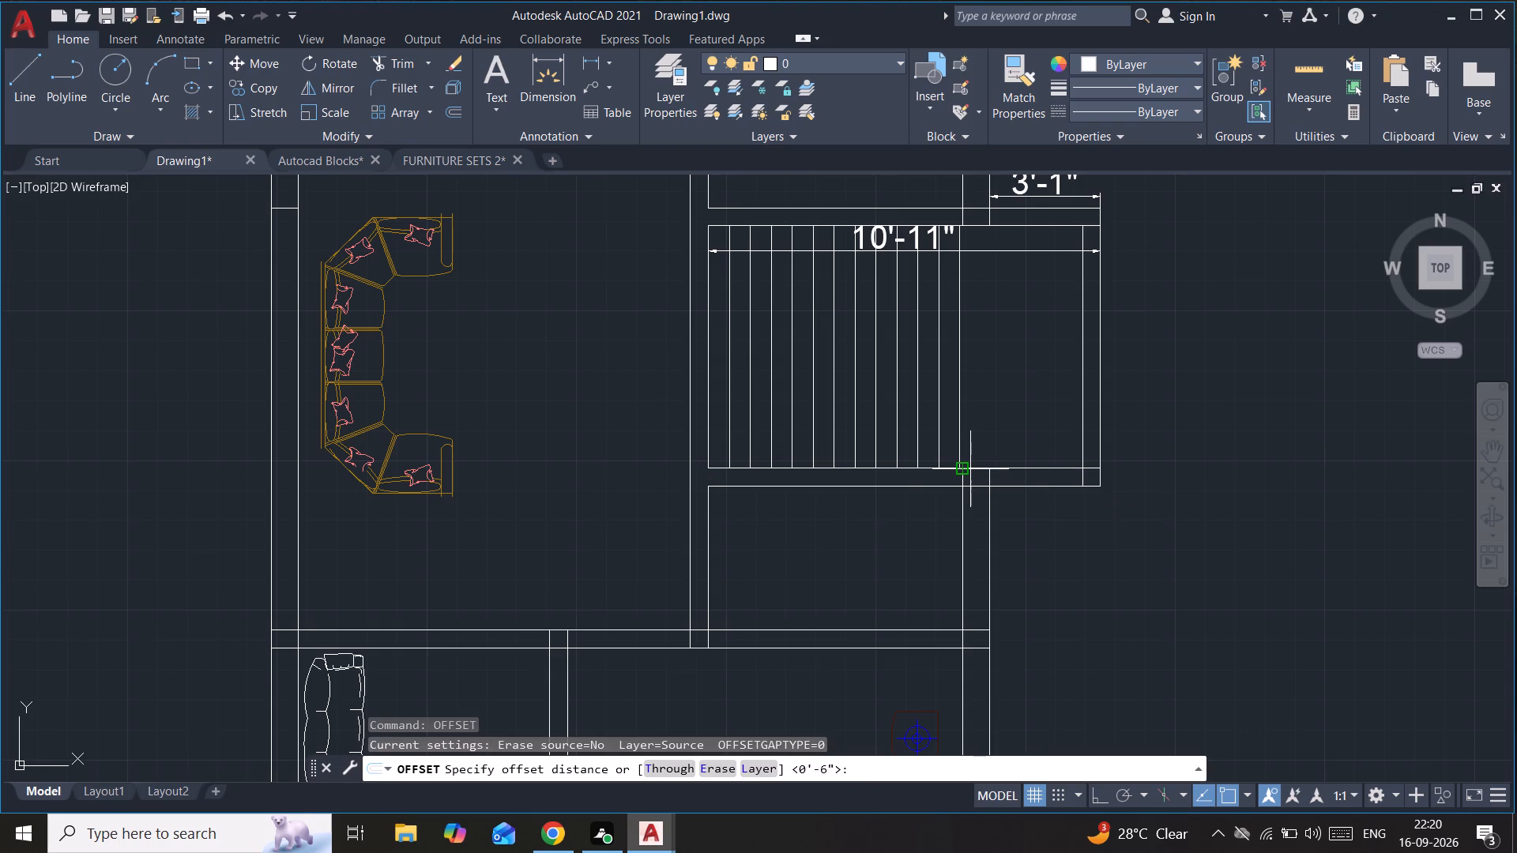
{"action": "type", "text": "3'"}
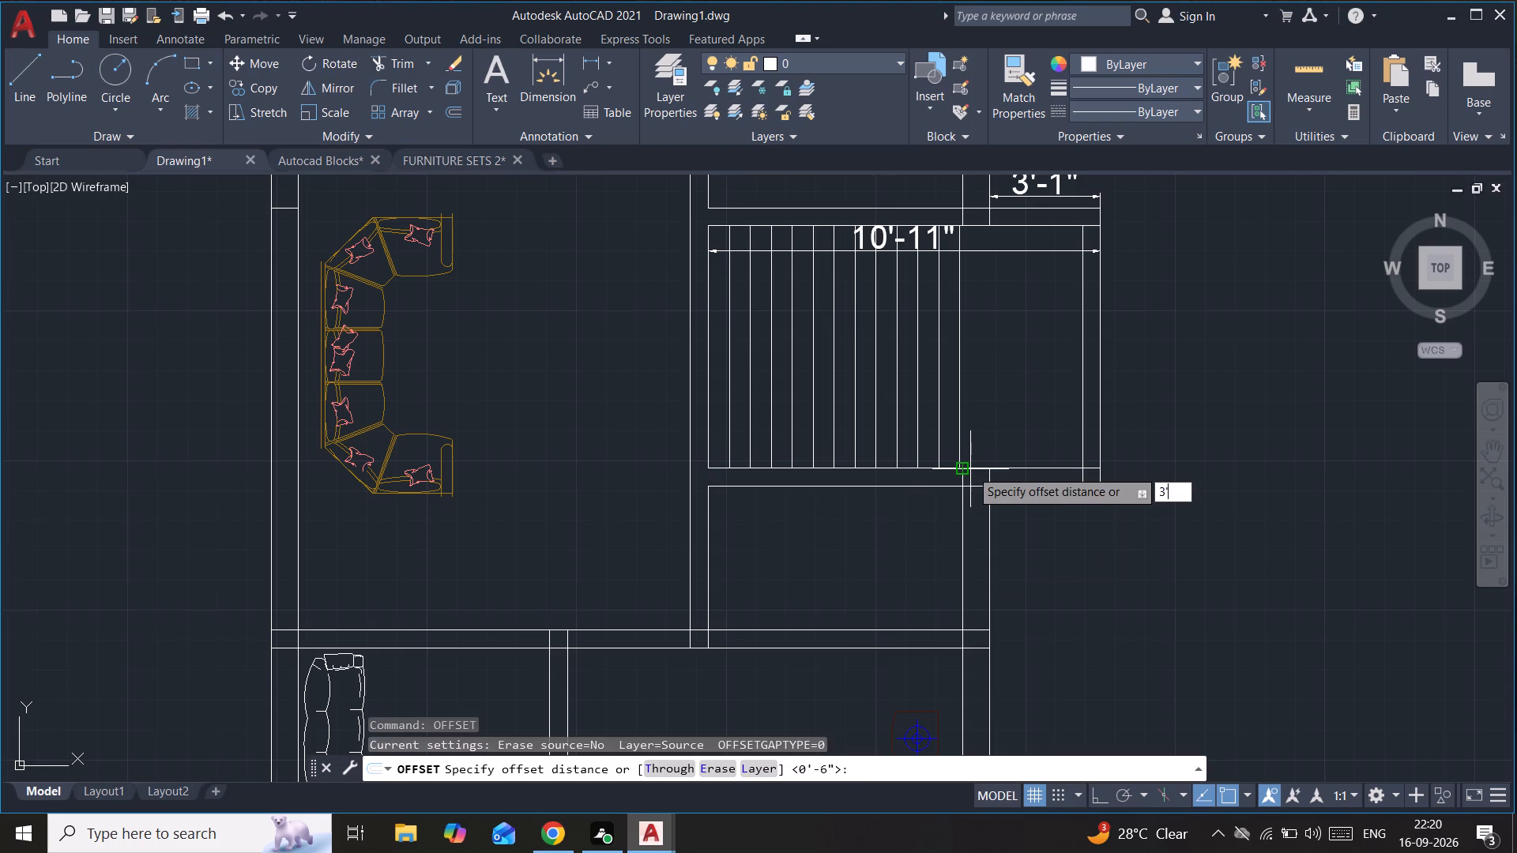
{"action": "type", "text": "2\""}
{"action": "key", "text": "Return"}
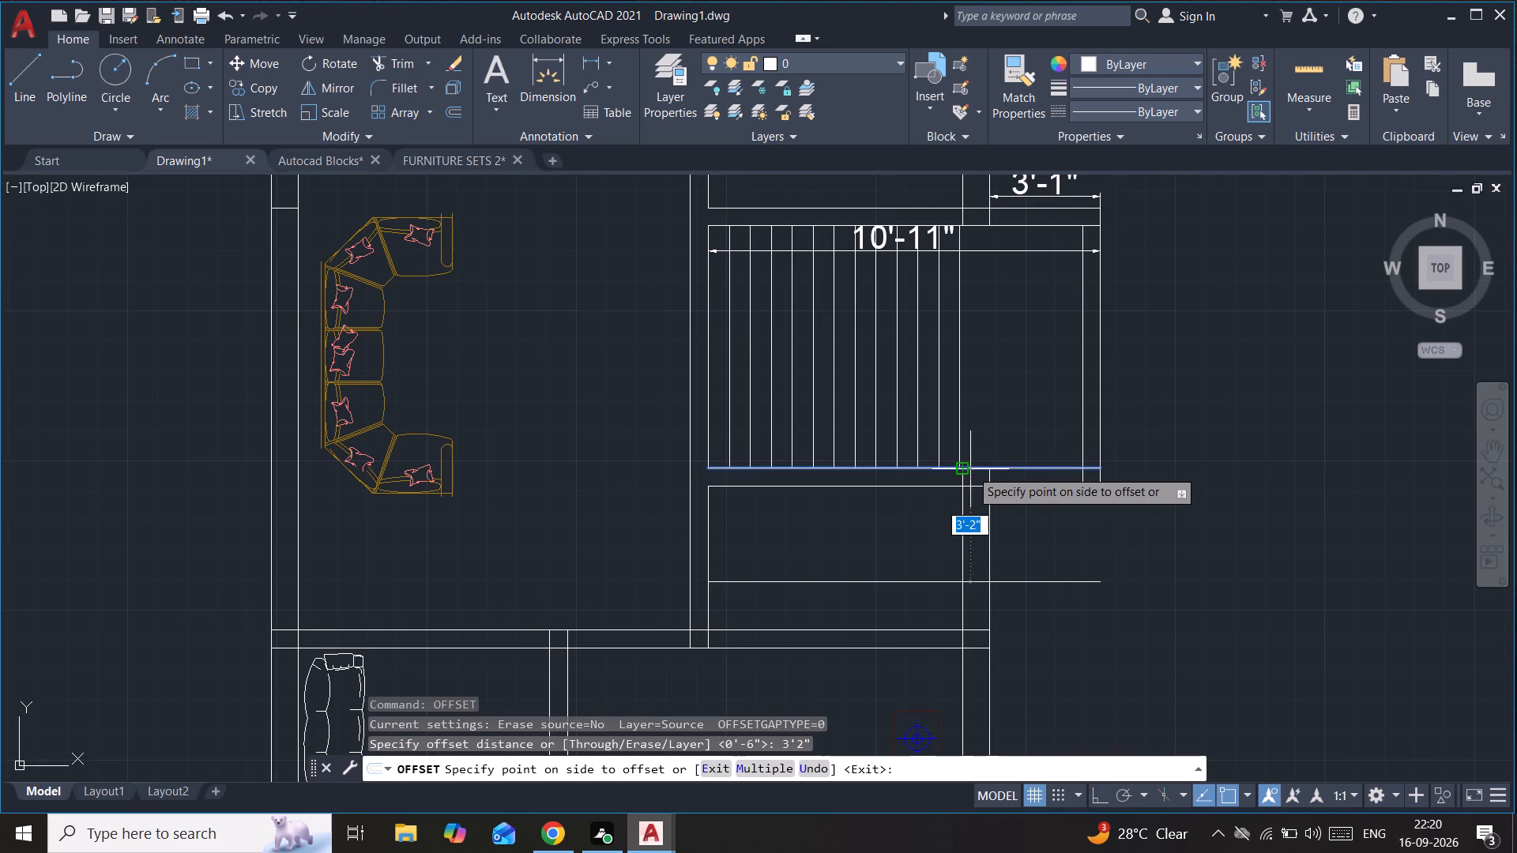
{"action": "left_click", "coordinate": [866, 336]}
{"action": "key", "text": "Escape"}
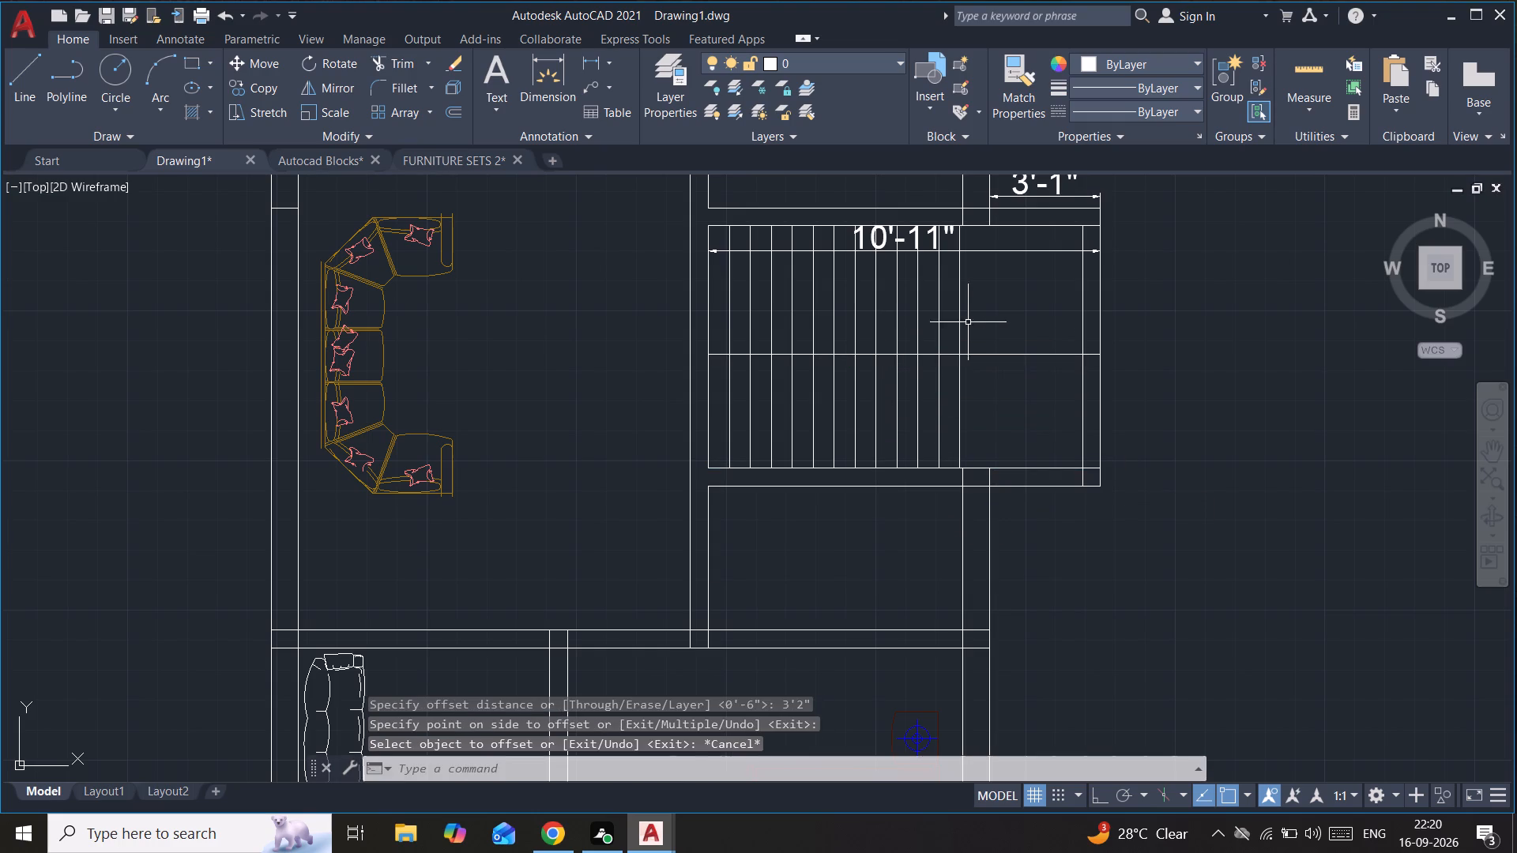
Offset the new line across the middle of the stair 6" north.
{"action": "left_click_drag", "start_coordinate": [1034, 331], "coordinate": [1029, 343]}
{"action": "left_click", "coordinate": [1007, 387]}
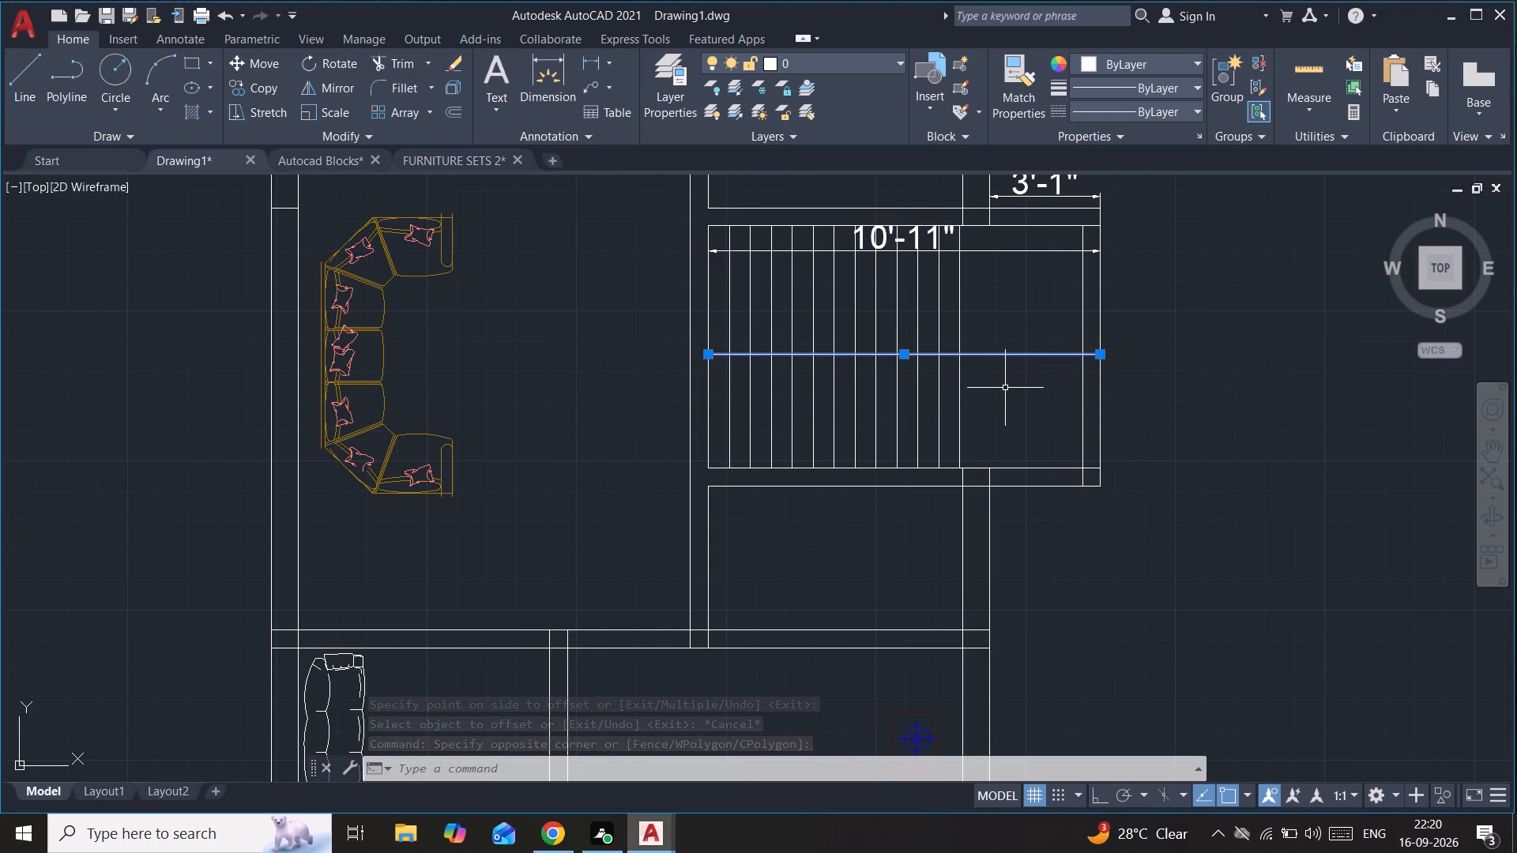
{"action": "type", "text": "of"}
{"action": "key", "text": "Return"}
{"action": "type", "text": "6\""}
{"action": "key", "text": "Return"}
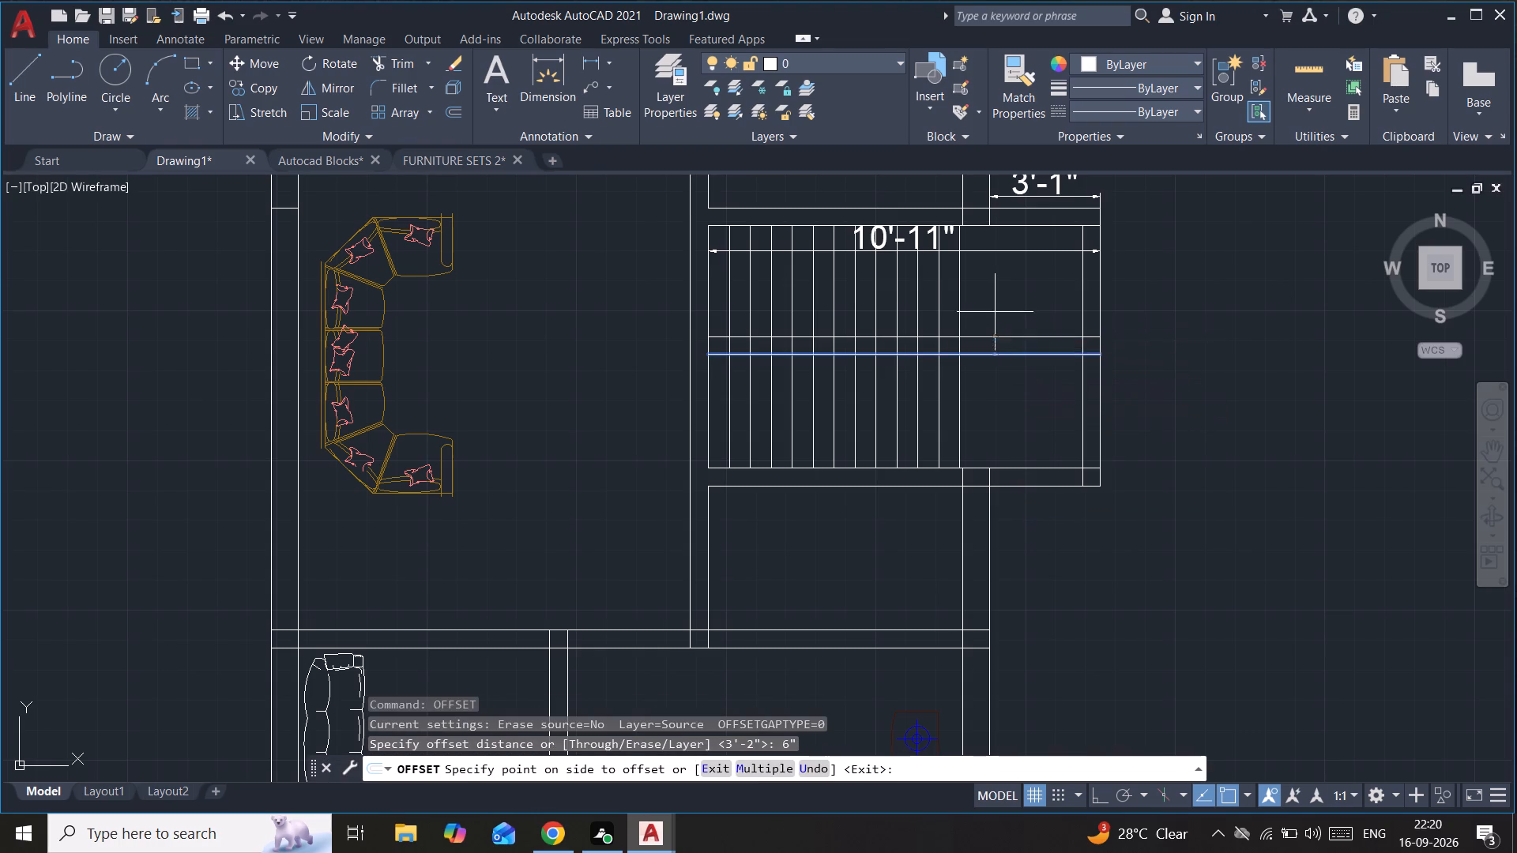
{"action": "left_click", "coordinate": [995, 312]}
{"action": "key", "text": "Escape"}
Measure the clear space on the landing north of the two middle stair lines.
{"action": "left_click", "coordinate": [1304, 58]}
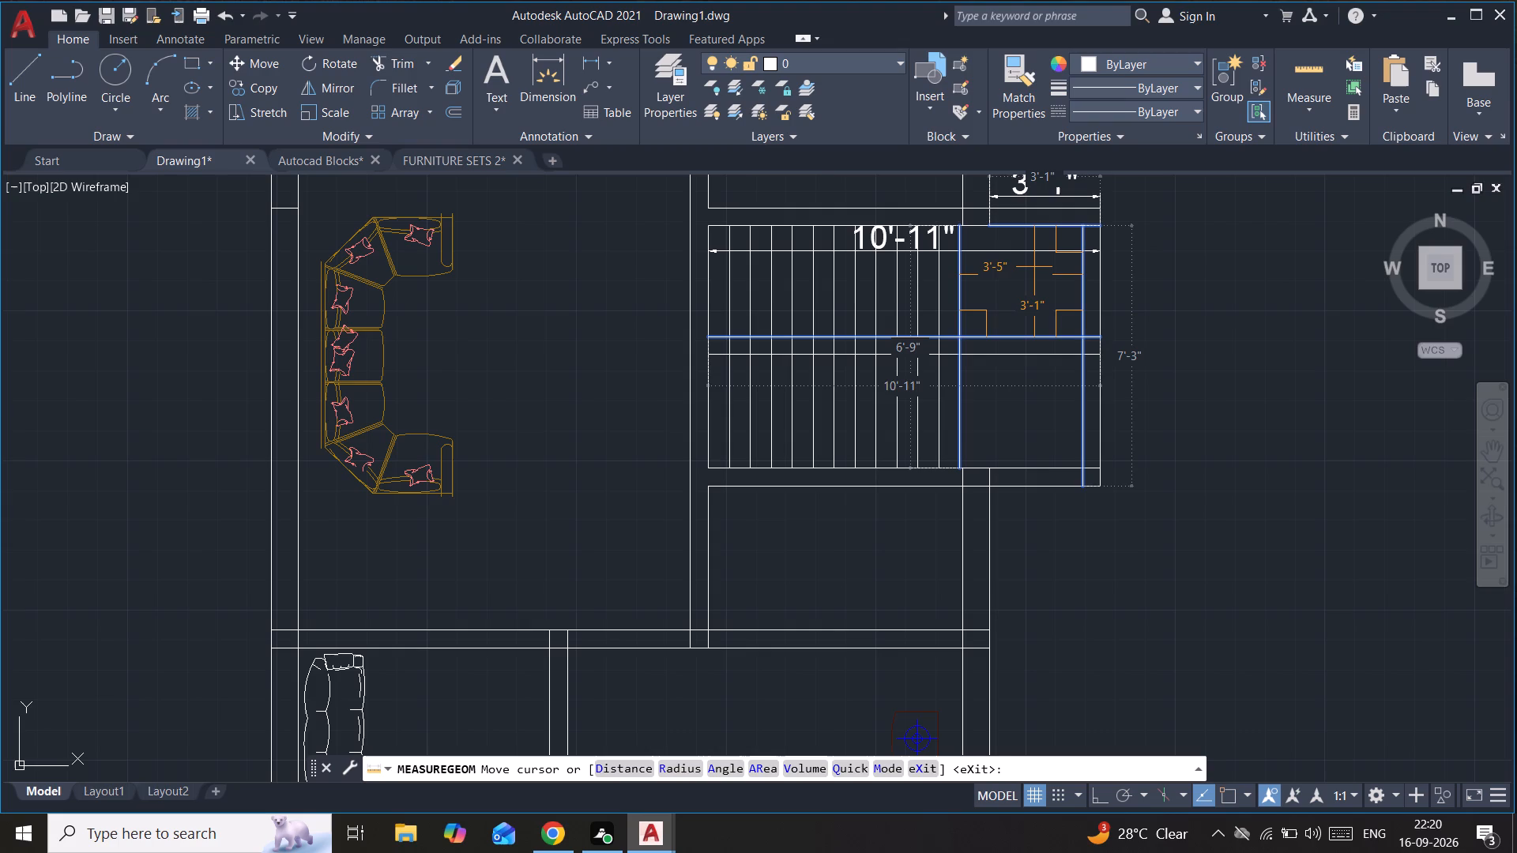
{"action": "key", "text": "Escape"}
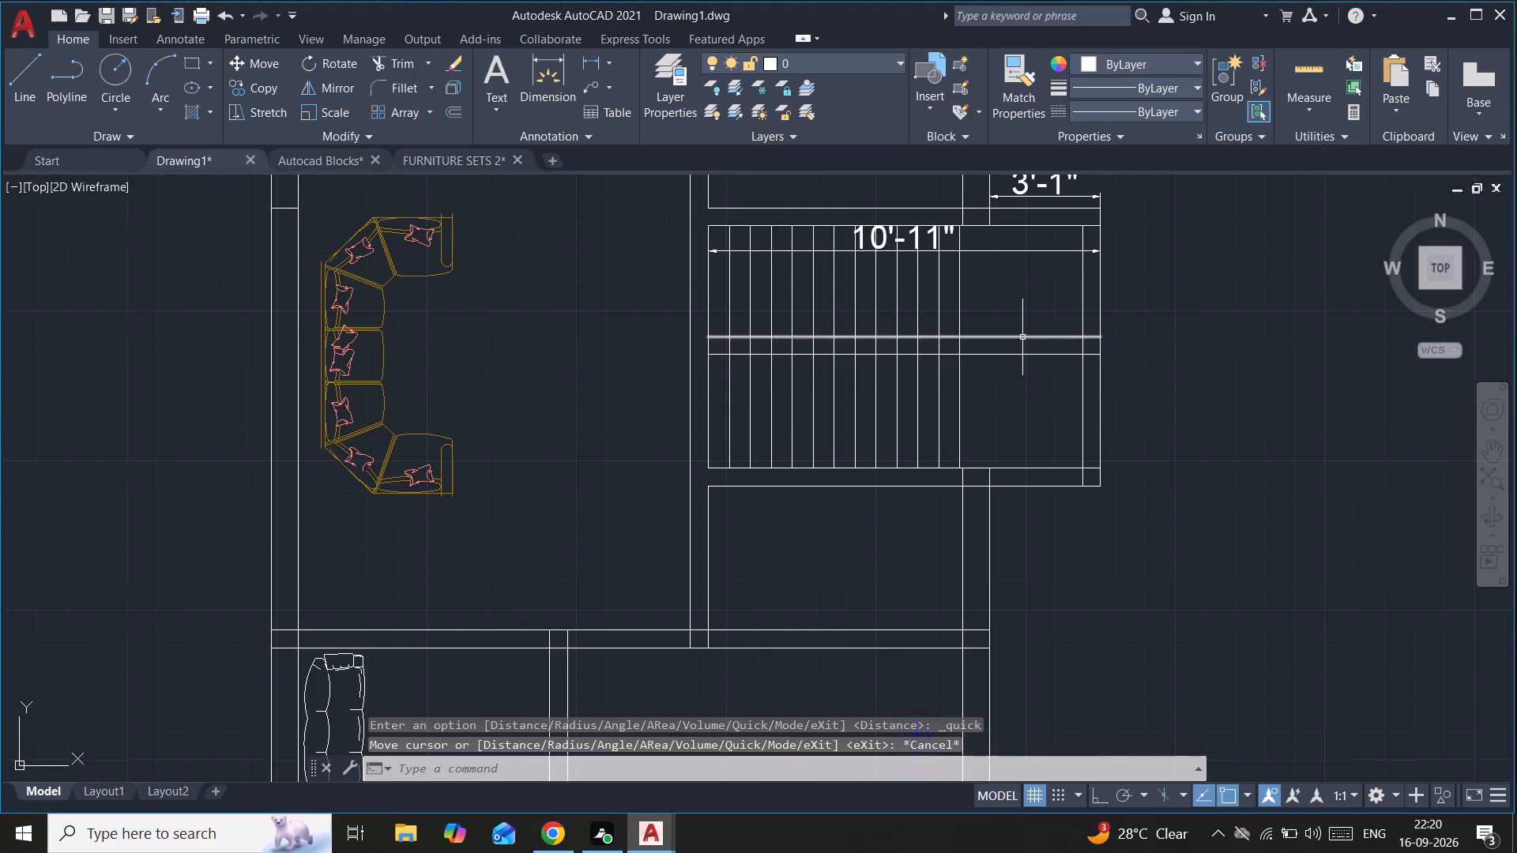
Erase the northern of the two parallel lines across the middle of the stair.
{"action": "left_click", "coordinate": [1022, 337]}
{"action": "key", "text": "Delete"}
Offset the remaining middle stair line 5" north to form the gap between the two flights.
{"action": "left_click_drag", "start_coordinate": [1026, 337], "coordinate": [1012, 362]}
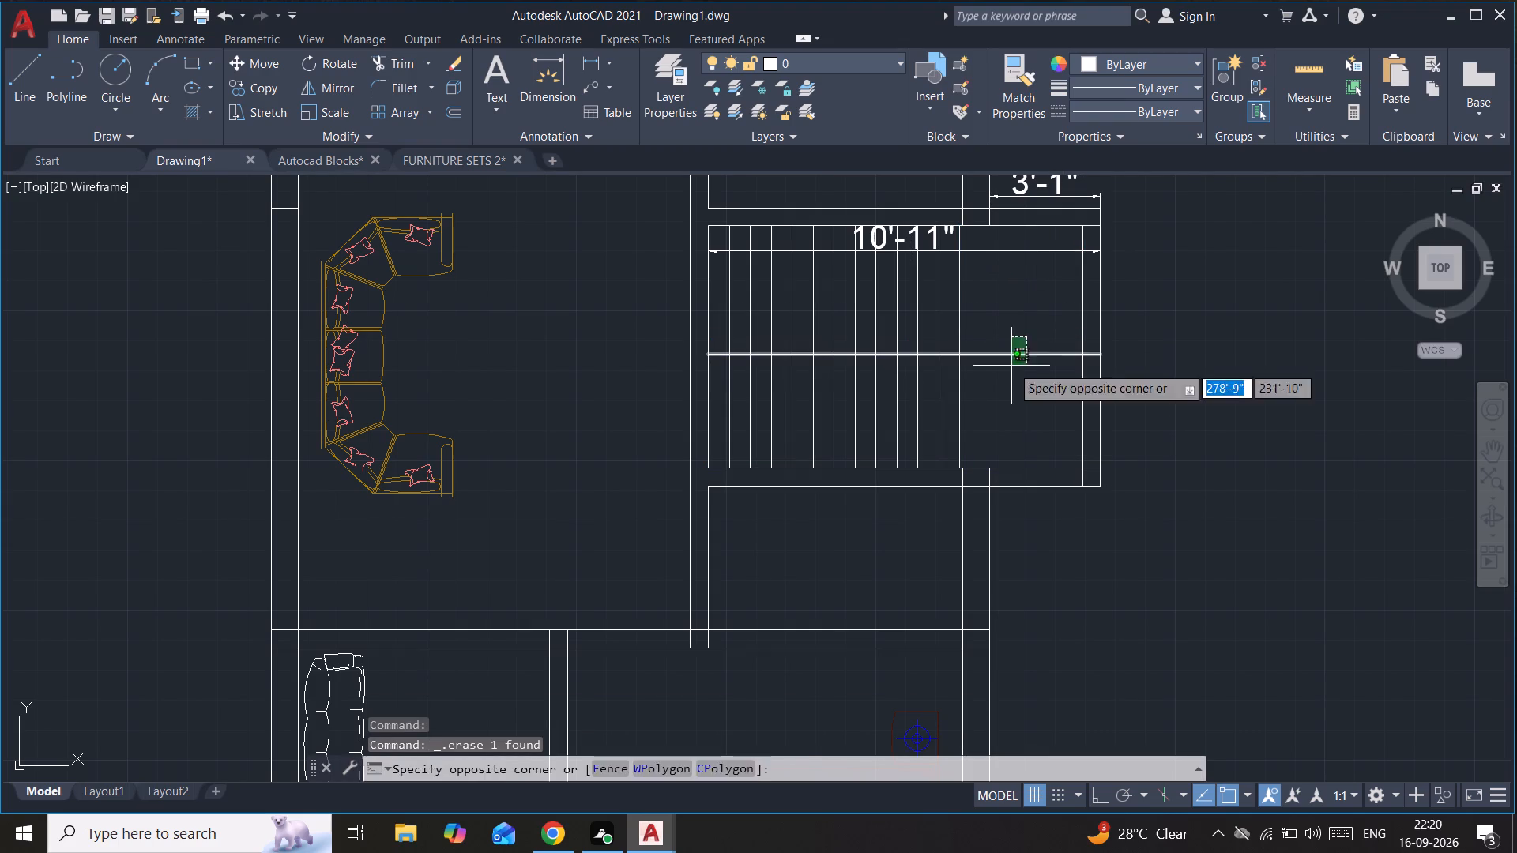
{"action": "left_click", "coordinate": [1011, 367]}
{"action": "type", "text": "of"}
{"action": "key", "text": "Return"}
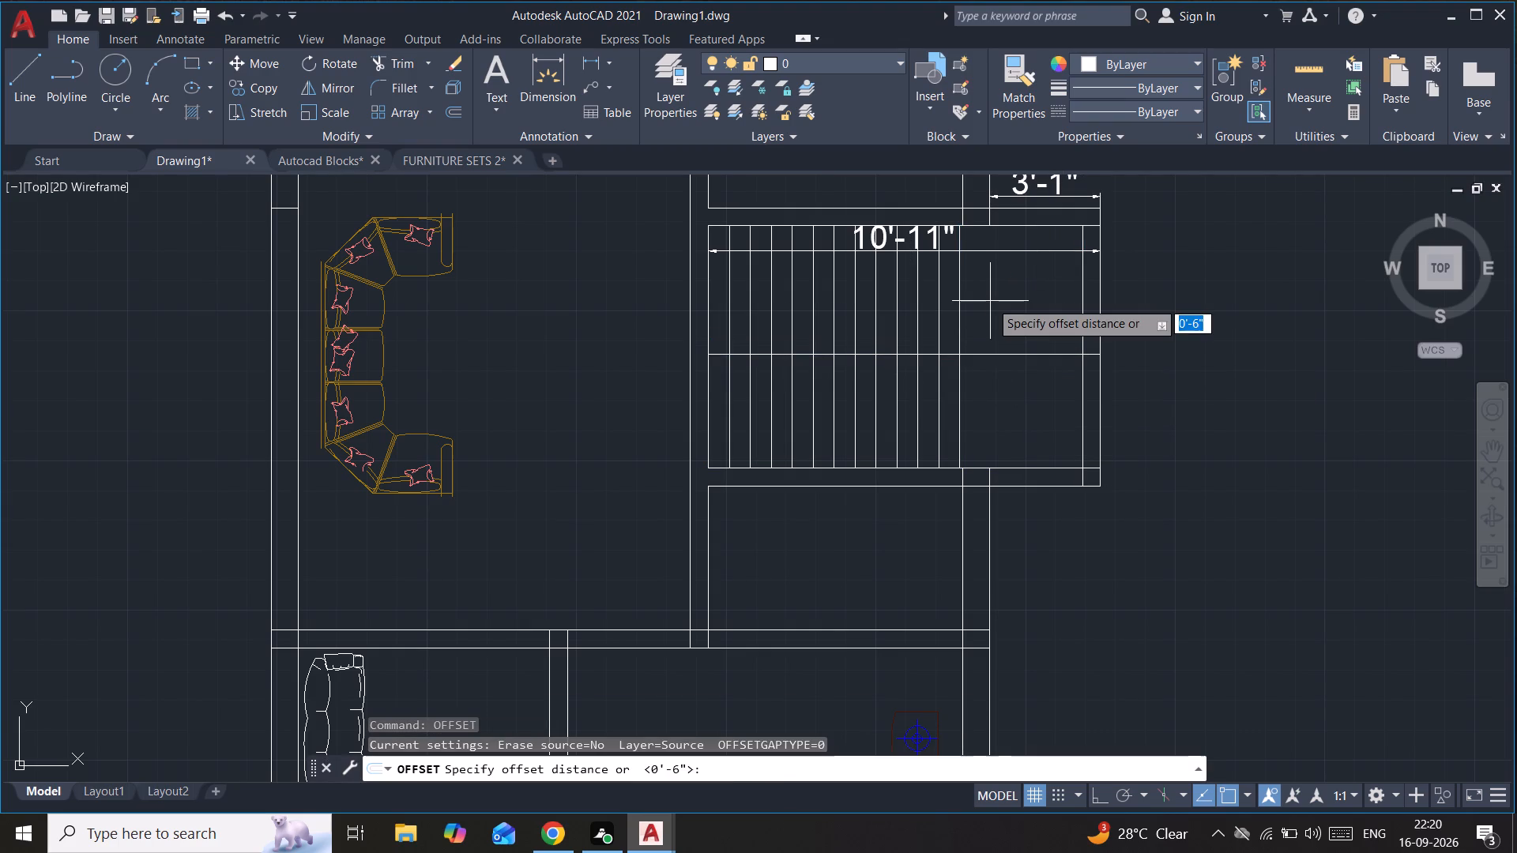
{"action": "key", "text": "1"}
{"action": "key", "text": "BackSpace"}
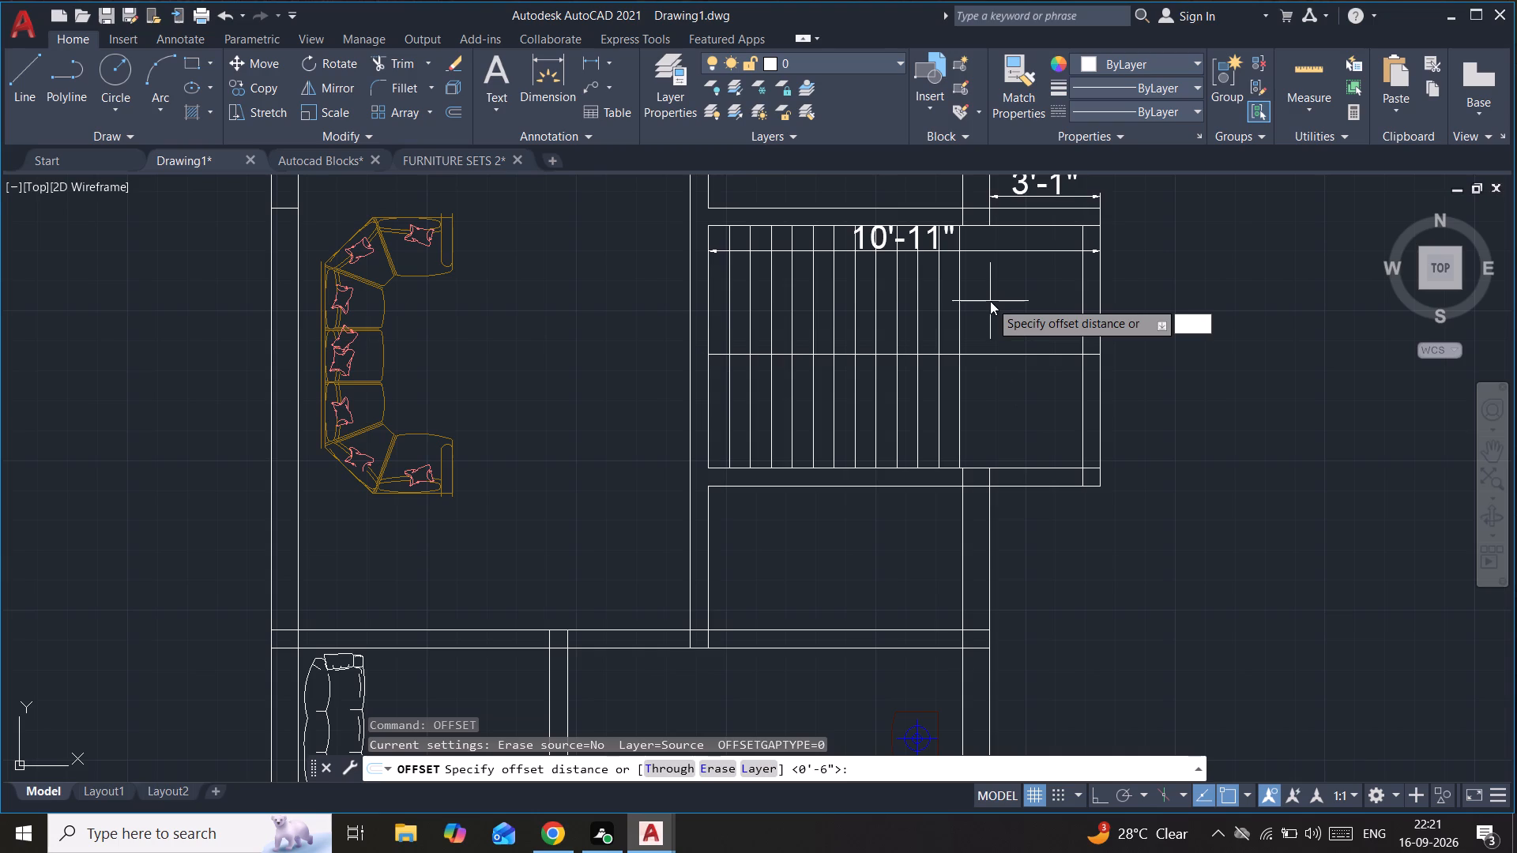
{"action": "type", "text": "5\""}
{"action": "key", "text": "Return"}
{"action": "left_click", "coordinate": [990, 301]}
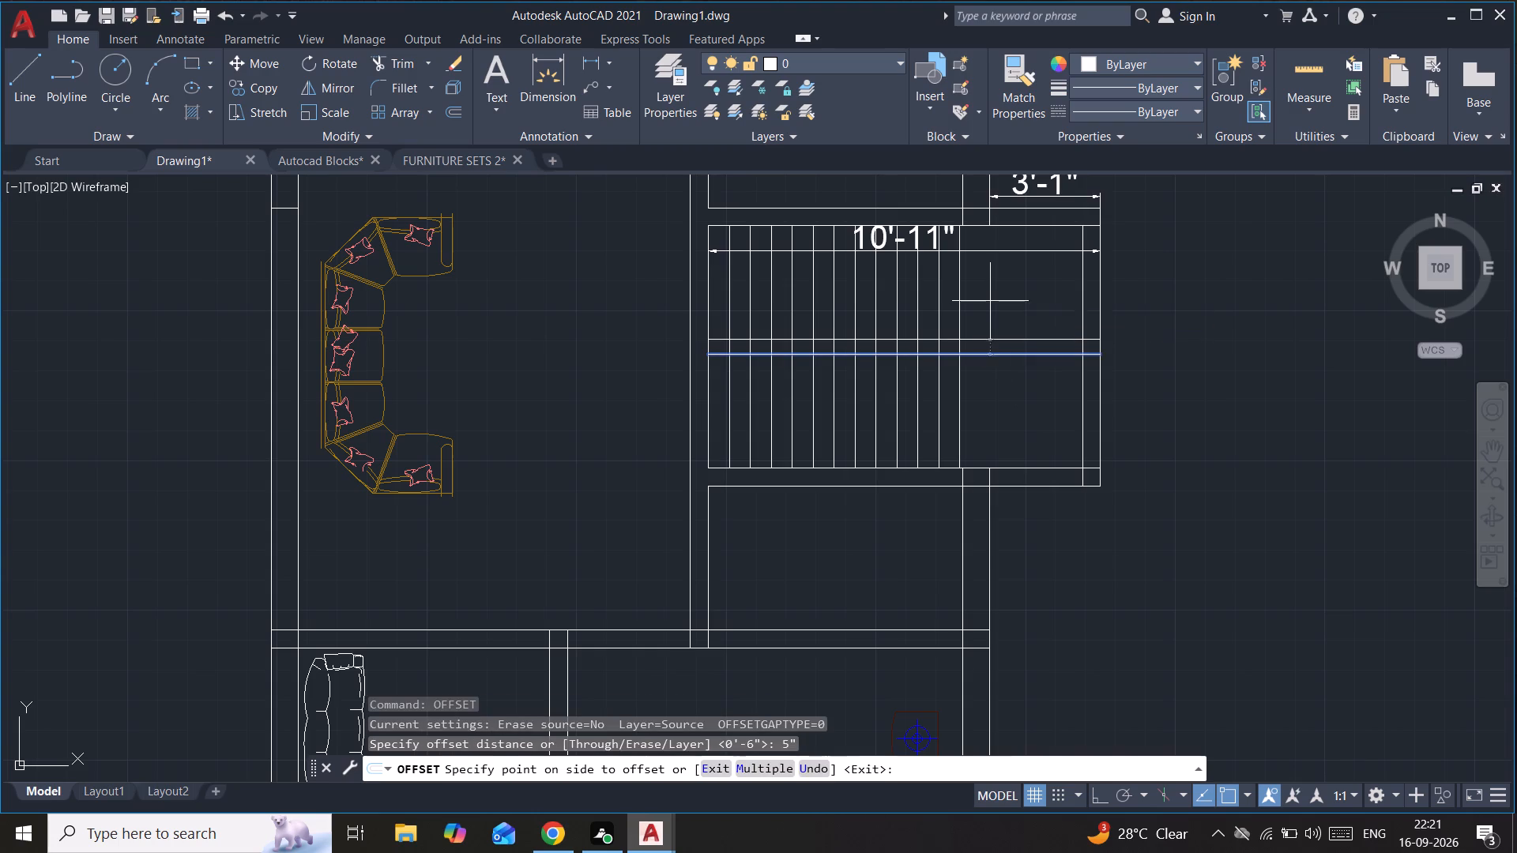
{"action": "key", "text": "Escape"}
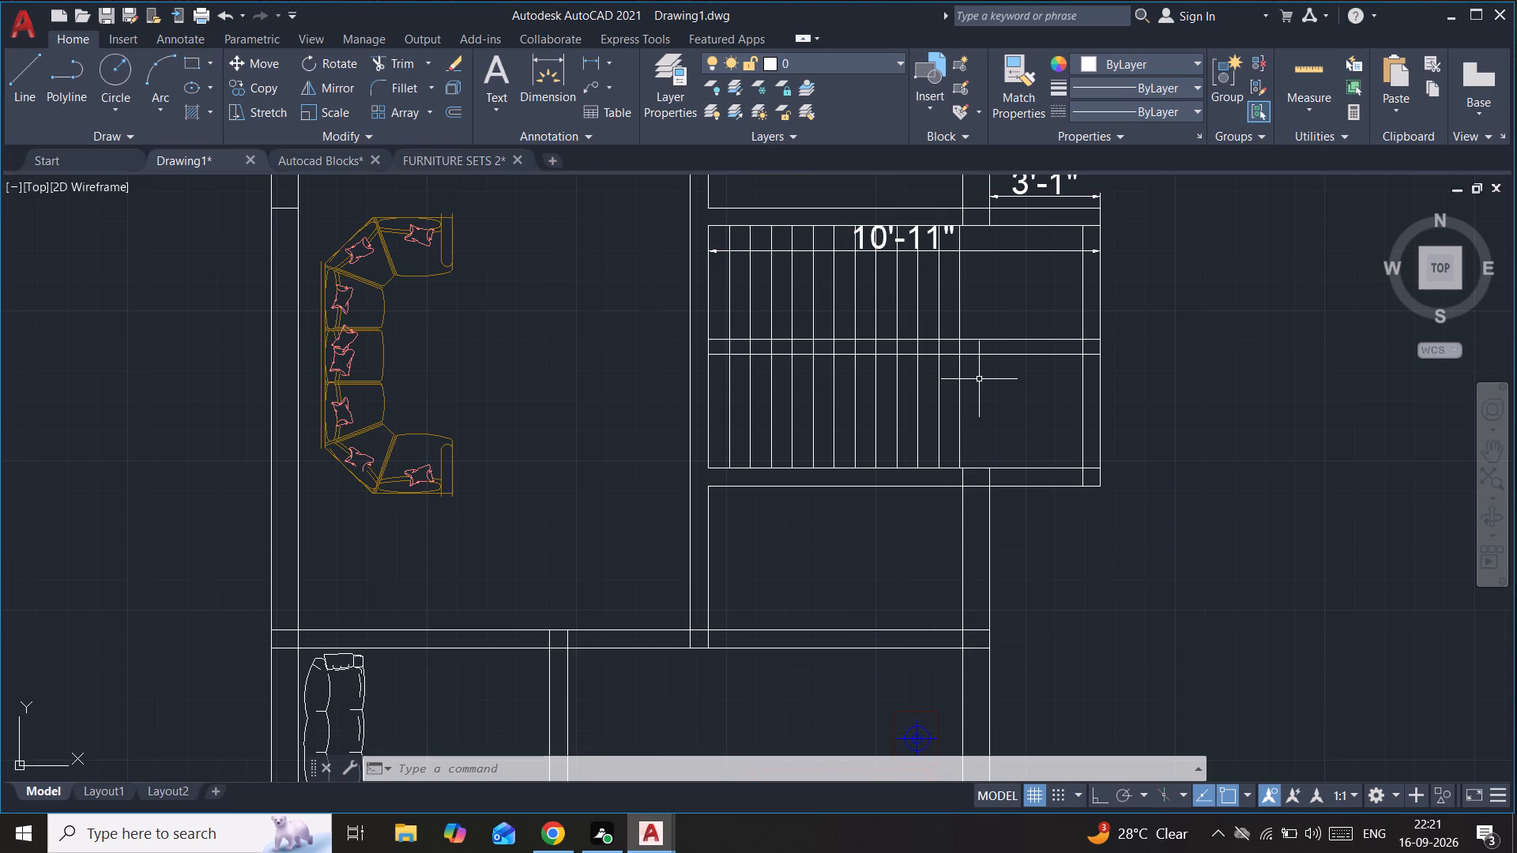
Trim the two middle stair lines across the landing, between the easternmost tread and the projection's inner east wall line.
{"action": "type", "text": "tr"}
{"action": "key", "text": "Return"}
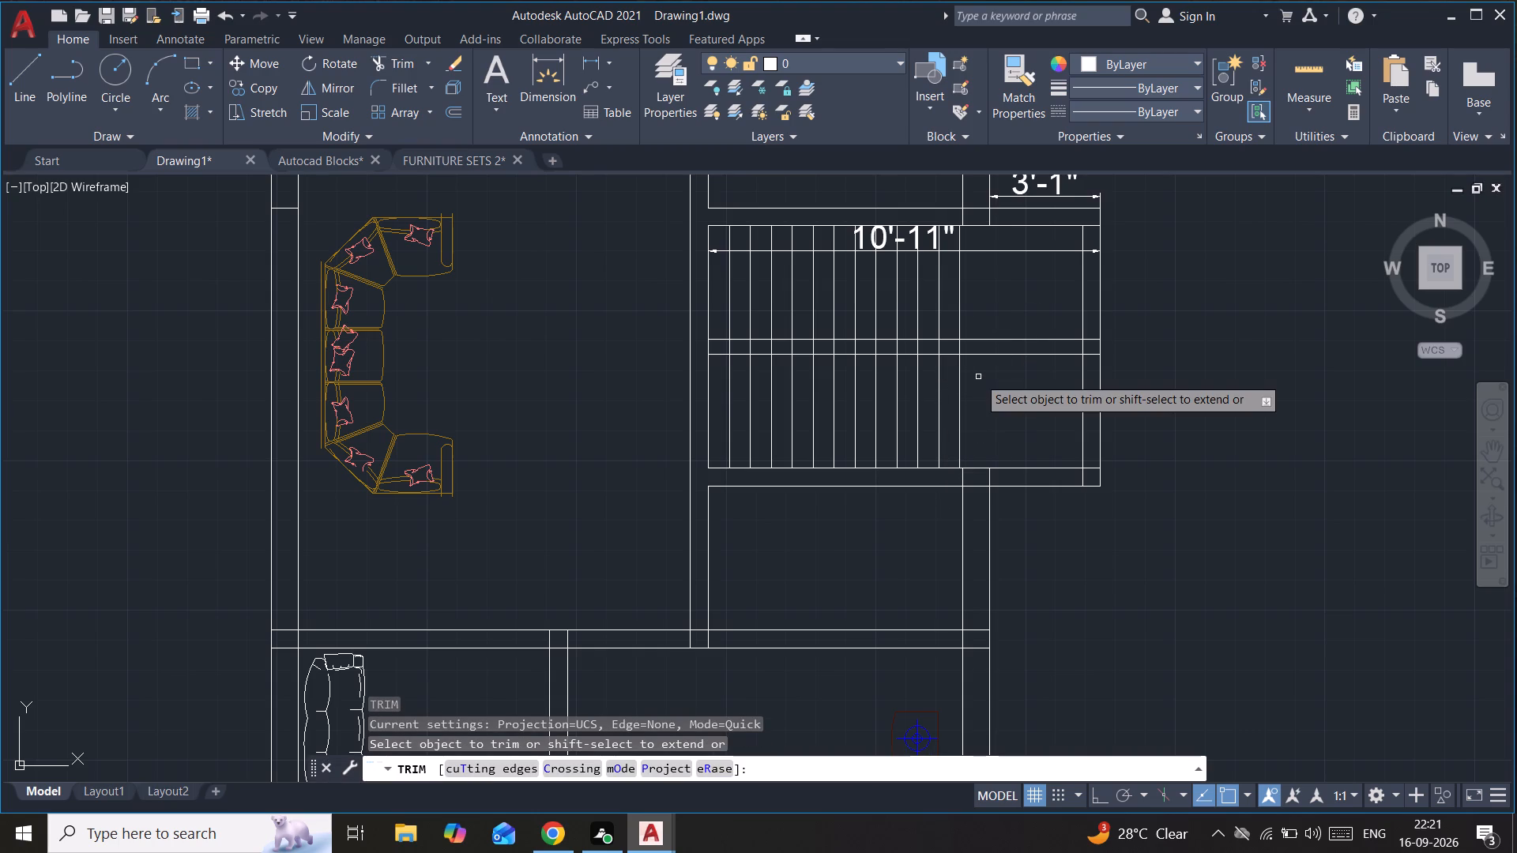
{"action": "left_click_drag", "start_coordinate": [1024, 376], "coordinate": [1000, 306]}
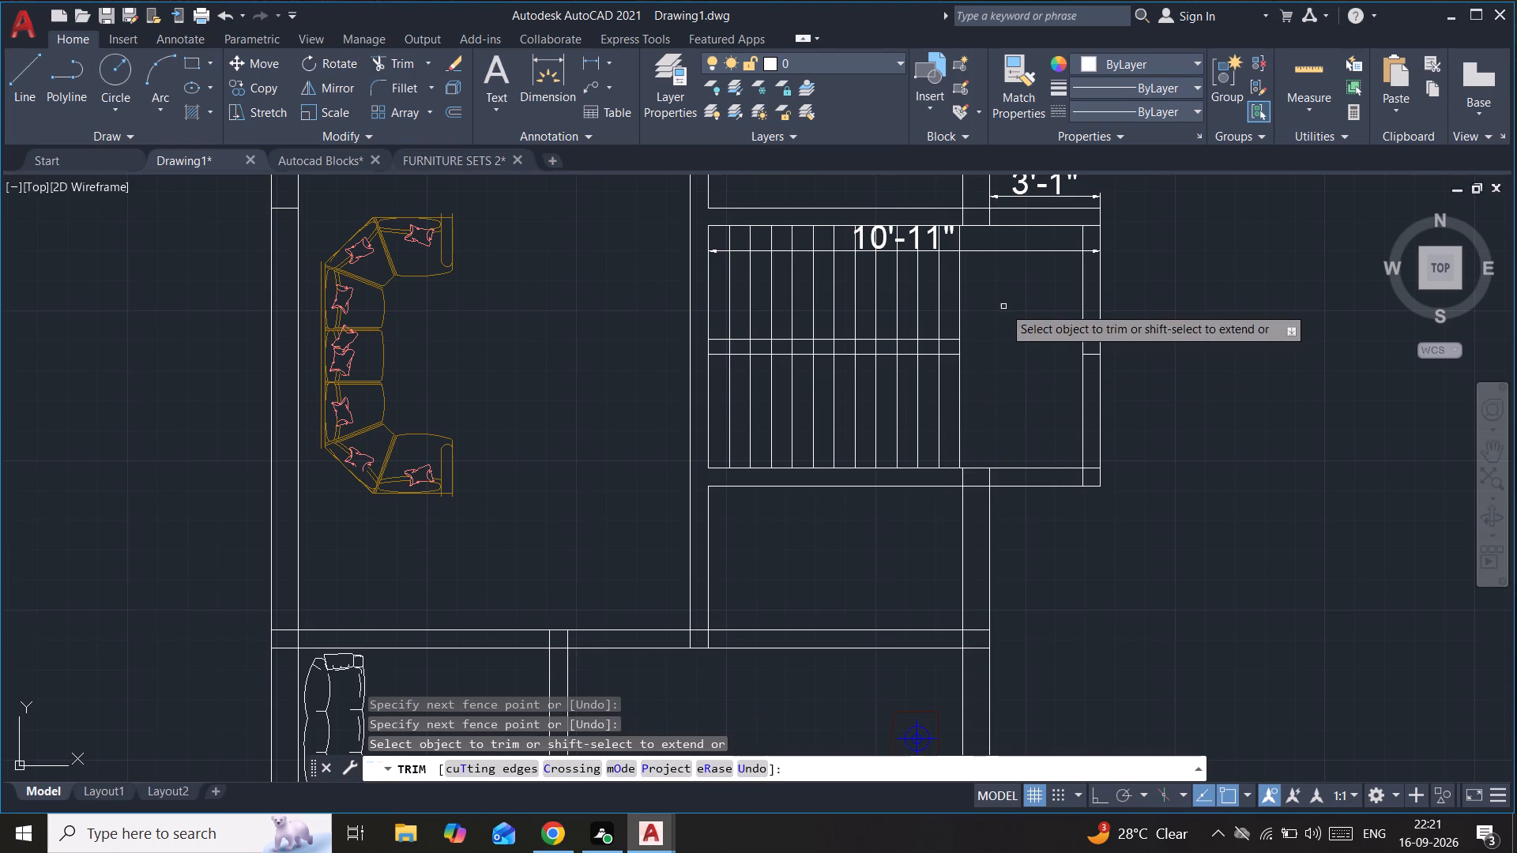
Trim all the tread lines crossing the gap between the two stair flights.
{"action": "scroll", "coordinate": [731, 342], "scroll_direction": "up", "scroll_amount": 4}
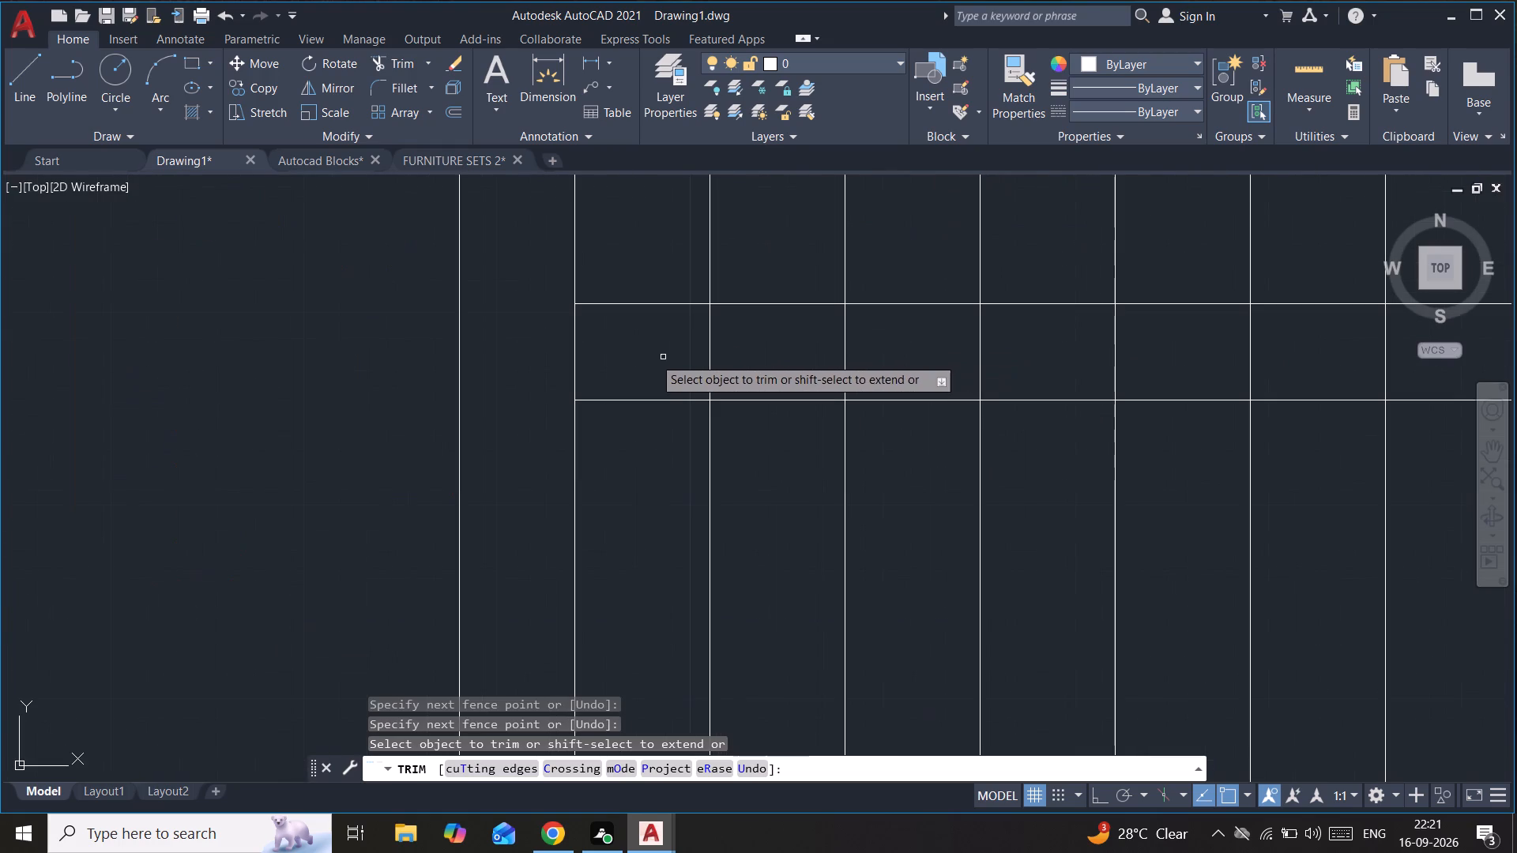
{"action": "left_click_drag", "start_coordinate": [598, 354], "coordinate": [1016, 368]}
{"action": "scroll", "coordinate": [1016, 368], "scroll_direction": "down", "scroll_amount": 2}
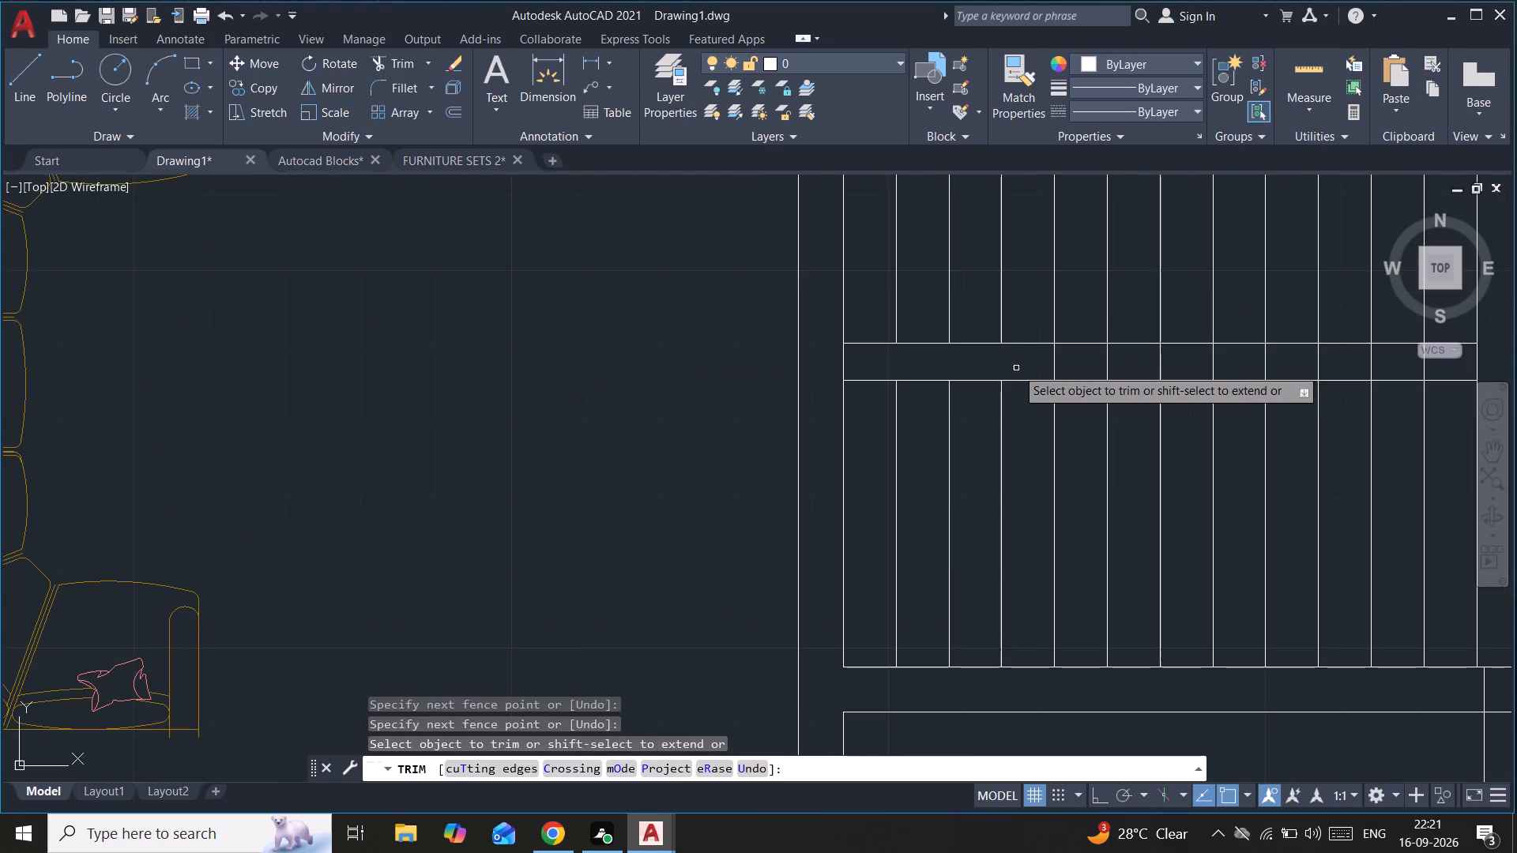
{"action": "middle_click_drag", "start_coordinate": [1016, 368], "coordinate": [420, 457]}
{"action": "left_click_drag", "start_coordinate": [439, 462], "coordinate": [557, 456]}
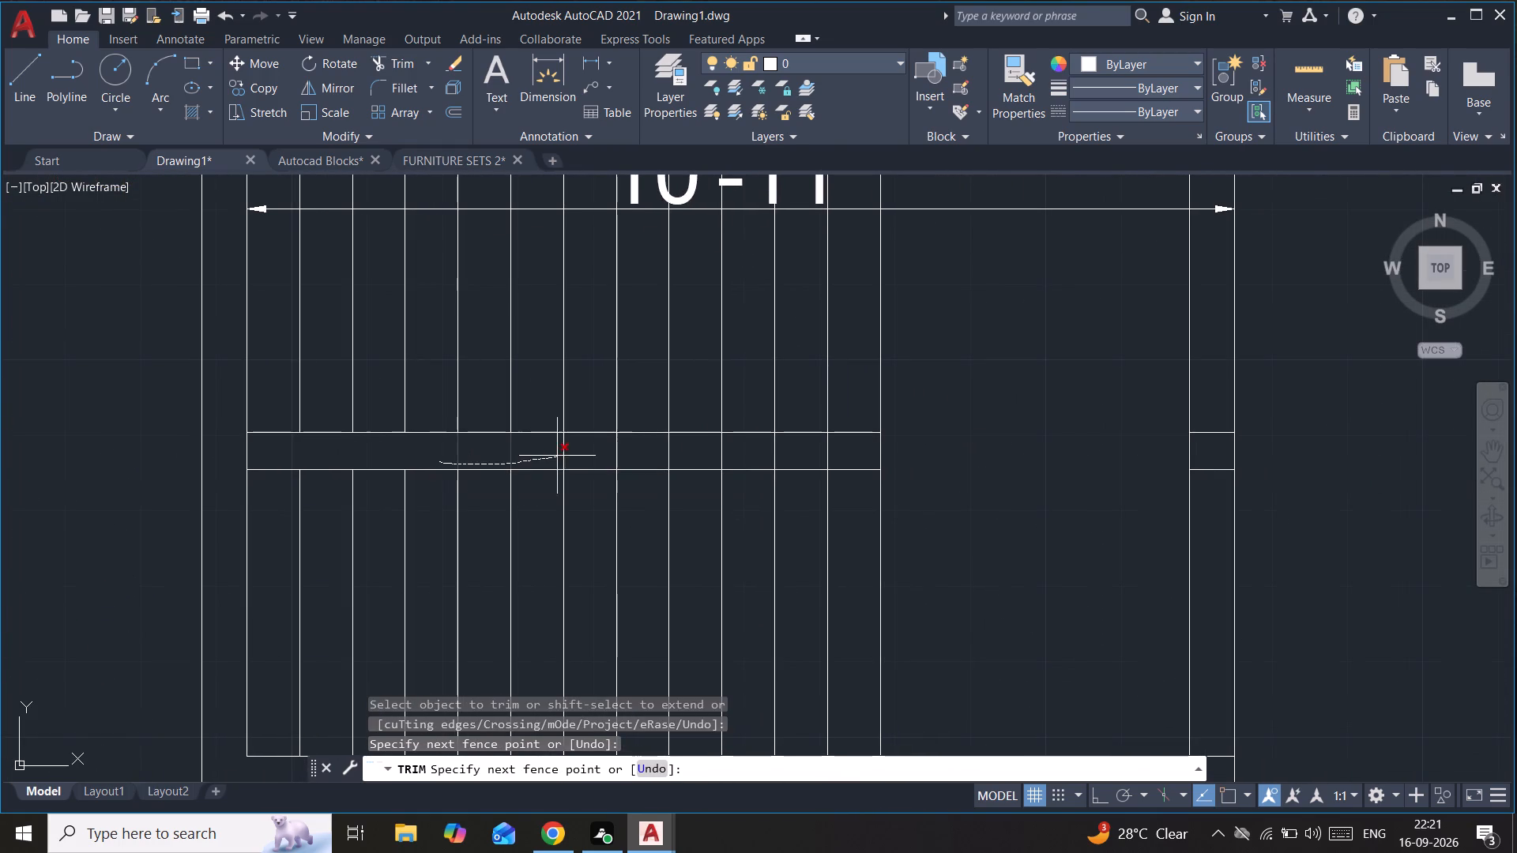
{"action": "left_click_drag", "start_coordinate": [557, 456], "coordinate": [834, 461]}
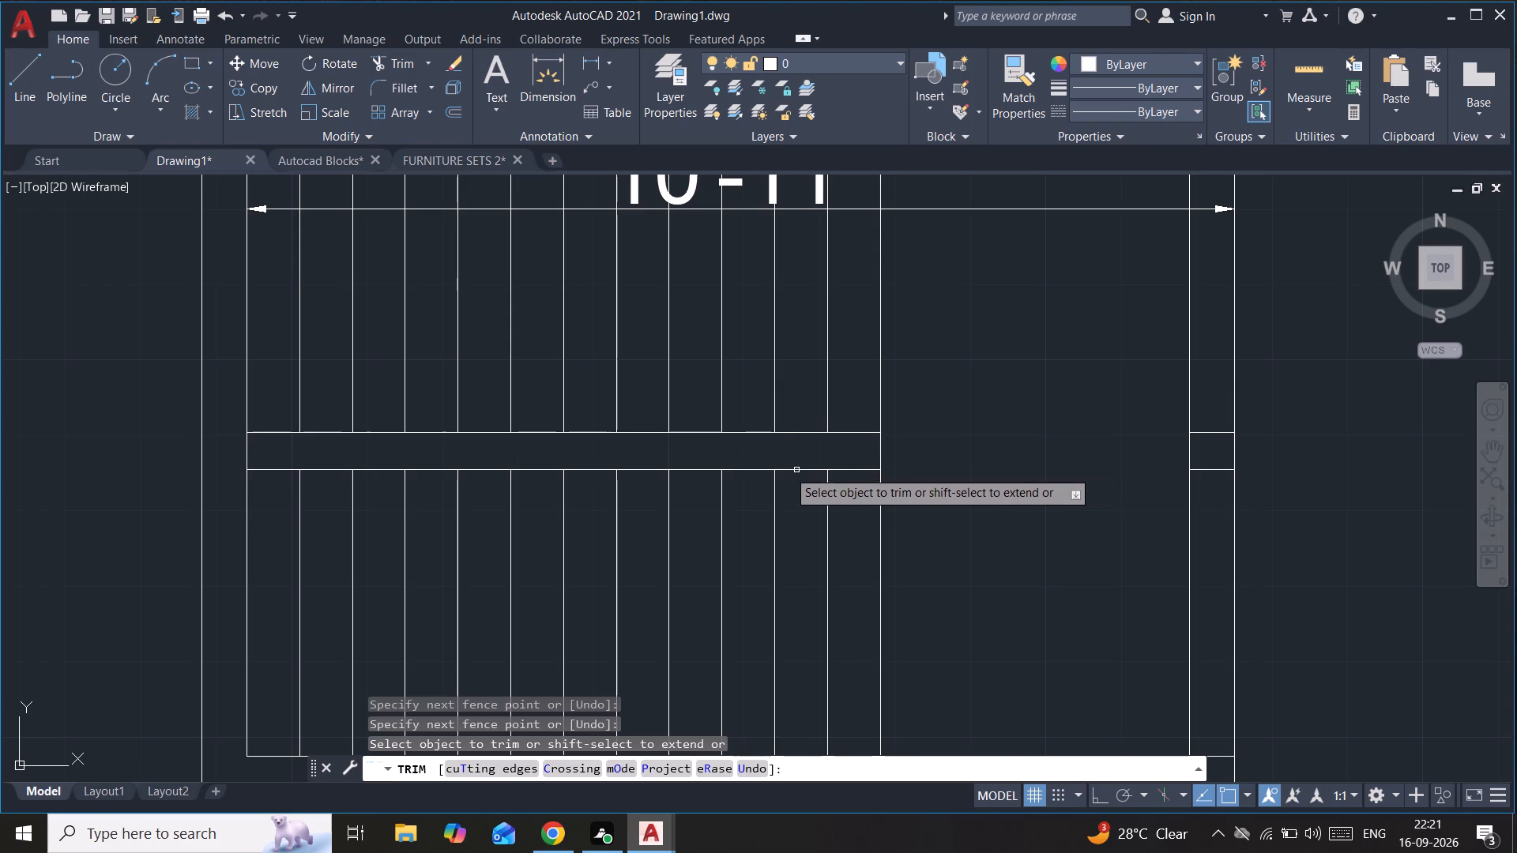
{"action": "scroll", "coordinate": [241, 416], "scroll_direction": "down", "scroll_amount": 3}
{"action": "middle_click_drag", "start_coordinate": [427, 415], "coordinate": [770, 381]}
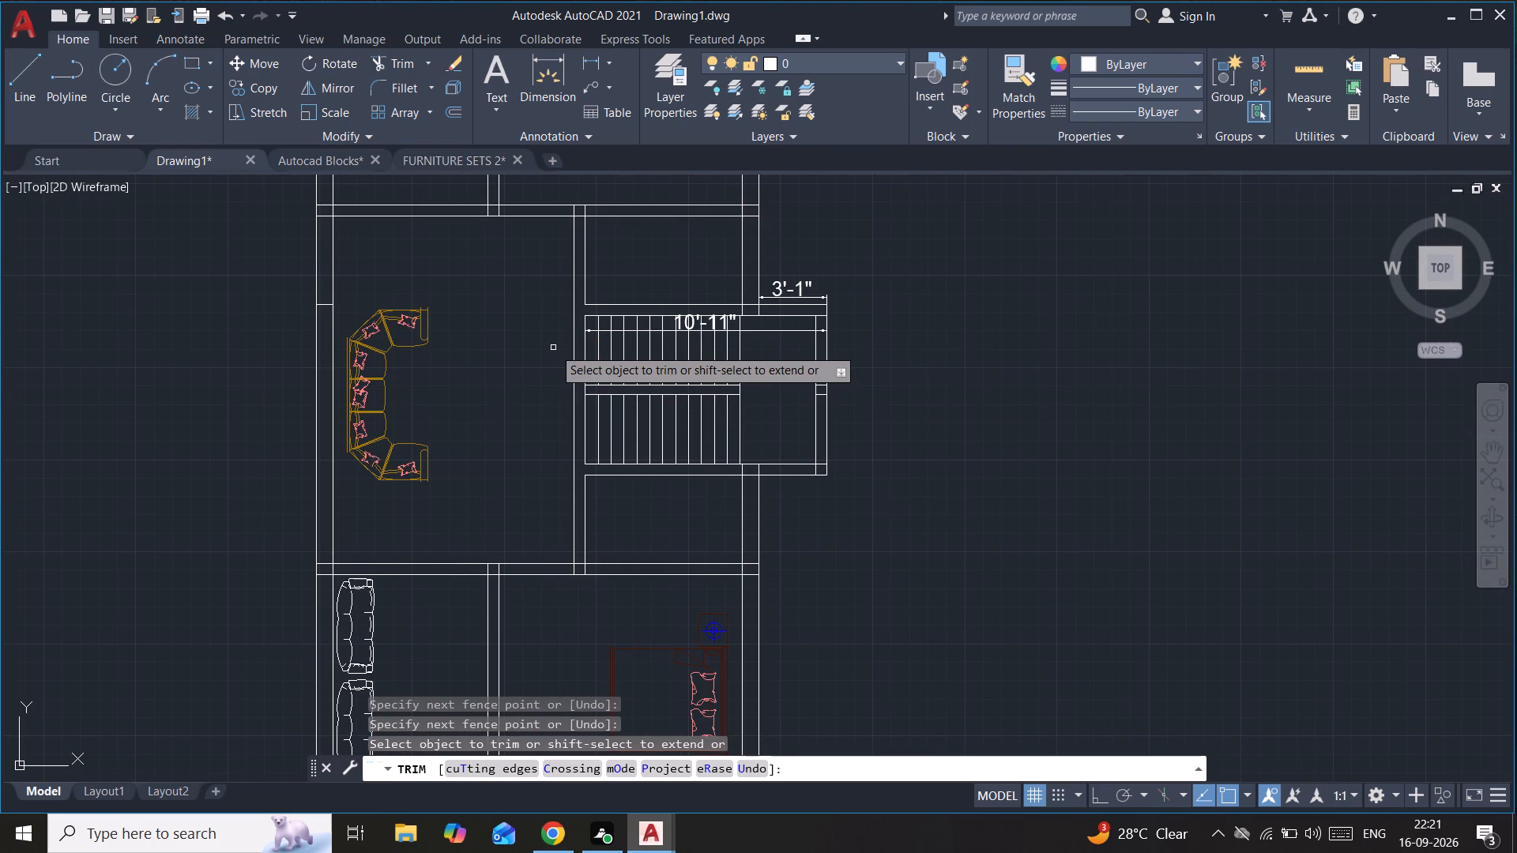
{"action": "scroll", "coordinate": [554, 348], "scroll_direction": "up", "scroll_amount": 1}
{"action": "scroll", "coordinate": [554, 348], "scroll_direction": "down", "scroll_amount": 1}
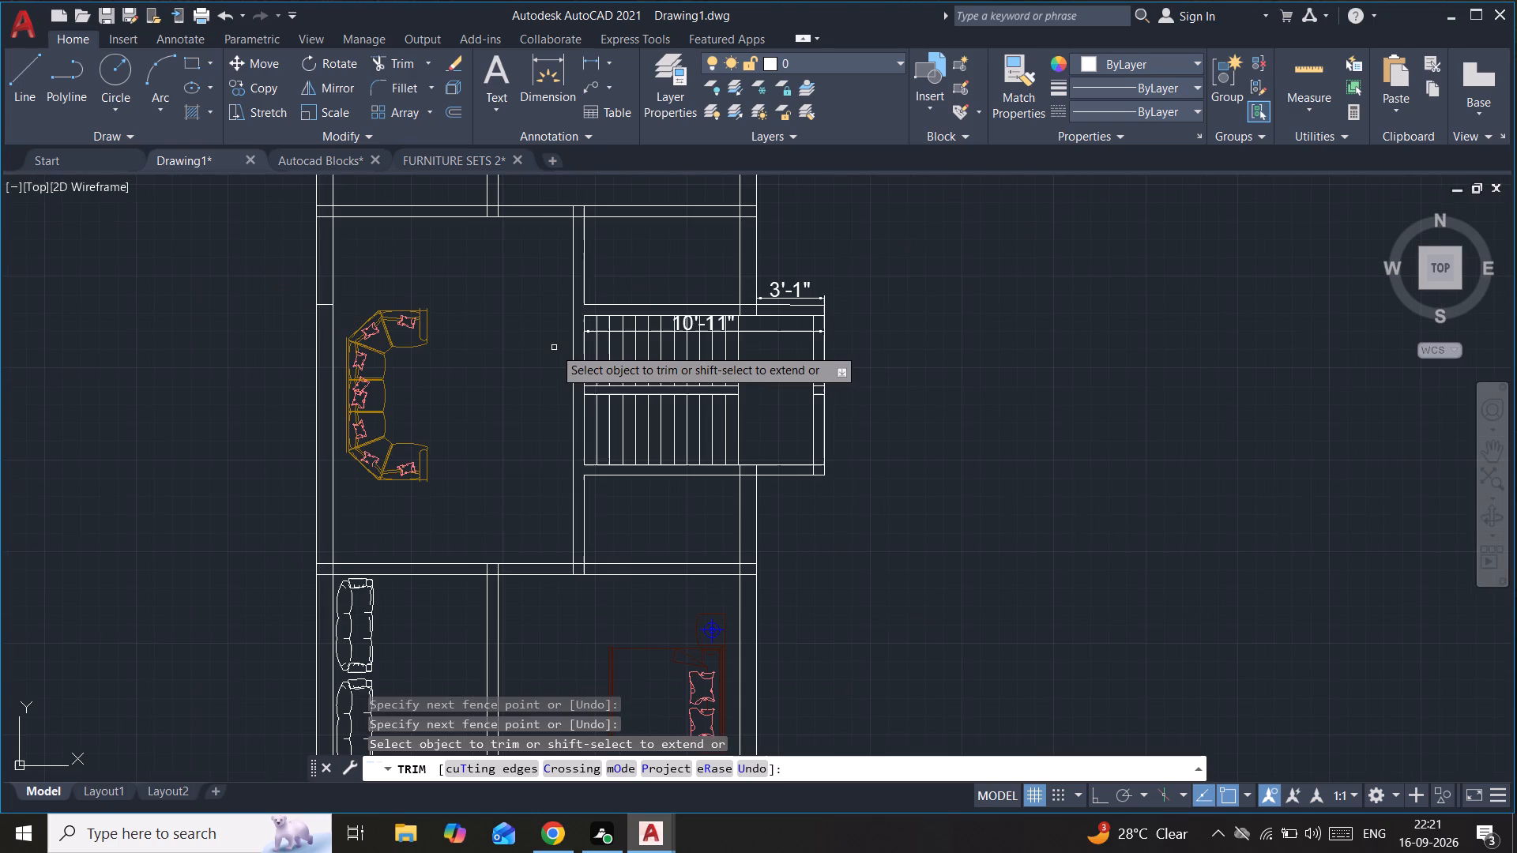
{"action": "key", "text": "Escape"}
{"action": "key", "text": "Escape"}
{"action": "key", "text": "Escape"}
{"action": "key", "text": "Escape"}
{"action": "key", "text": "Escape"}
{"action": "key", "text": "Escape"}
{"action": "key", "text": "Escape"}
{"action": "key", "text": "Escape"}
{"action": "key", "text": "Escape"}
{"action": "key", "text": "Escape"}
{"action": "key", "text": "Escape"}
{"action": "key", "text": "Escape"}
{"action": "key", "text": "Escape"}
{"action": "key", "text": "Escape"}
{"action": "key", "text": "Escape"}
{"action": "key", "text": "Escape"}
{"action": "key", "text": "Escape"}
{"action": "key", "text": "Escape"}
{"action": "key", "text": "Escape"}
{"action": "key", "text": "Escape"}
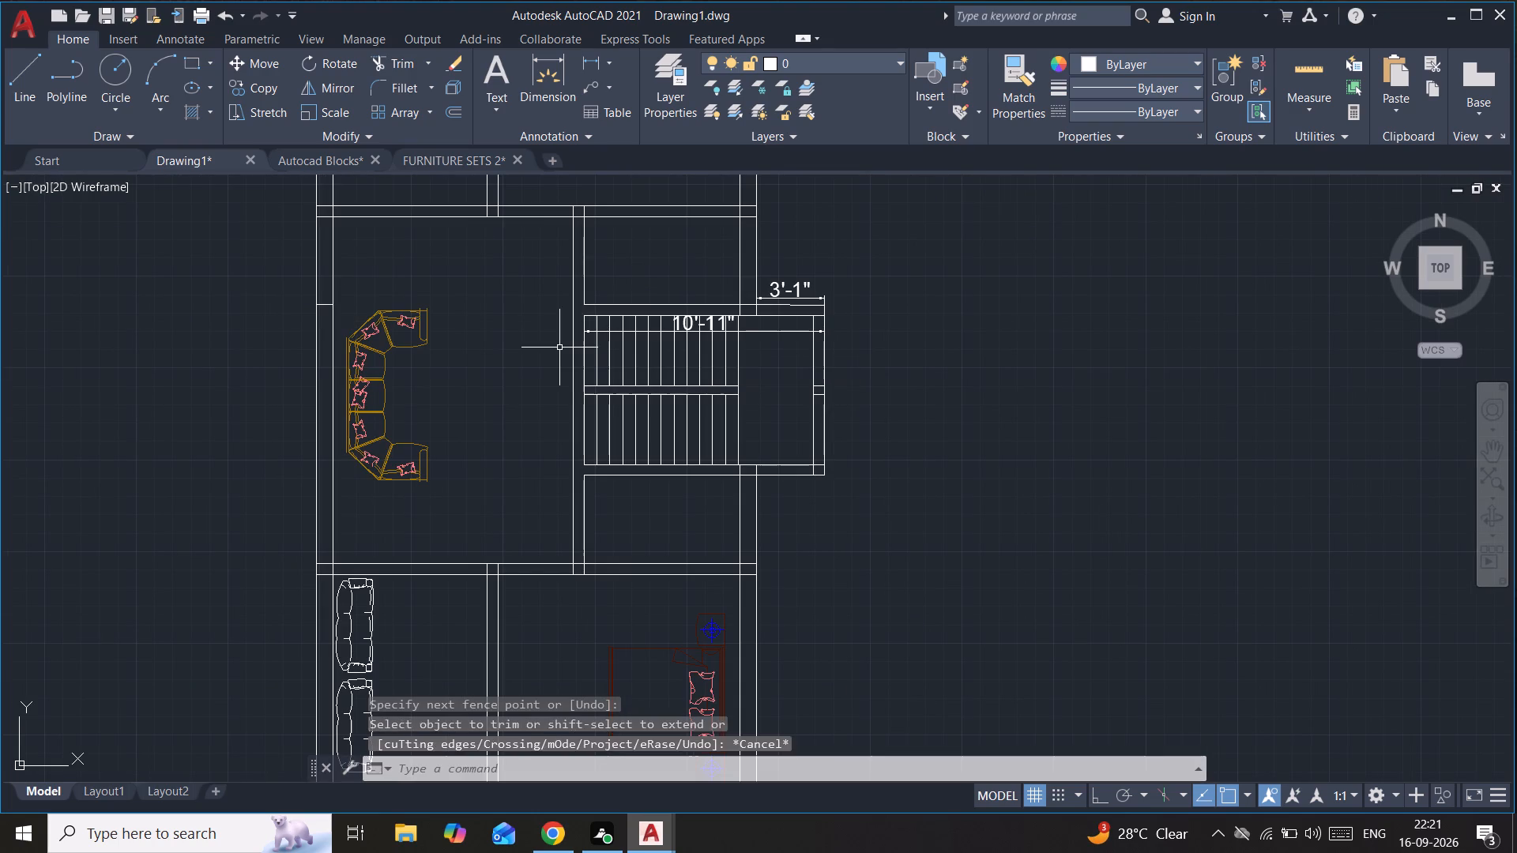
Extend the stair's north outer wall line and south inner wall line west to the adjoining partition's west line.
{"action": "type", "text": "ex"}
{"action": "key", "text": "Return"}
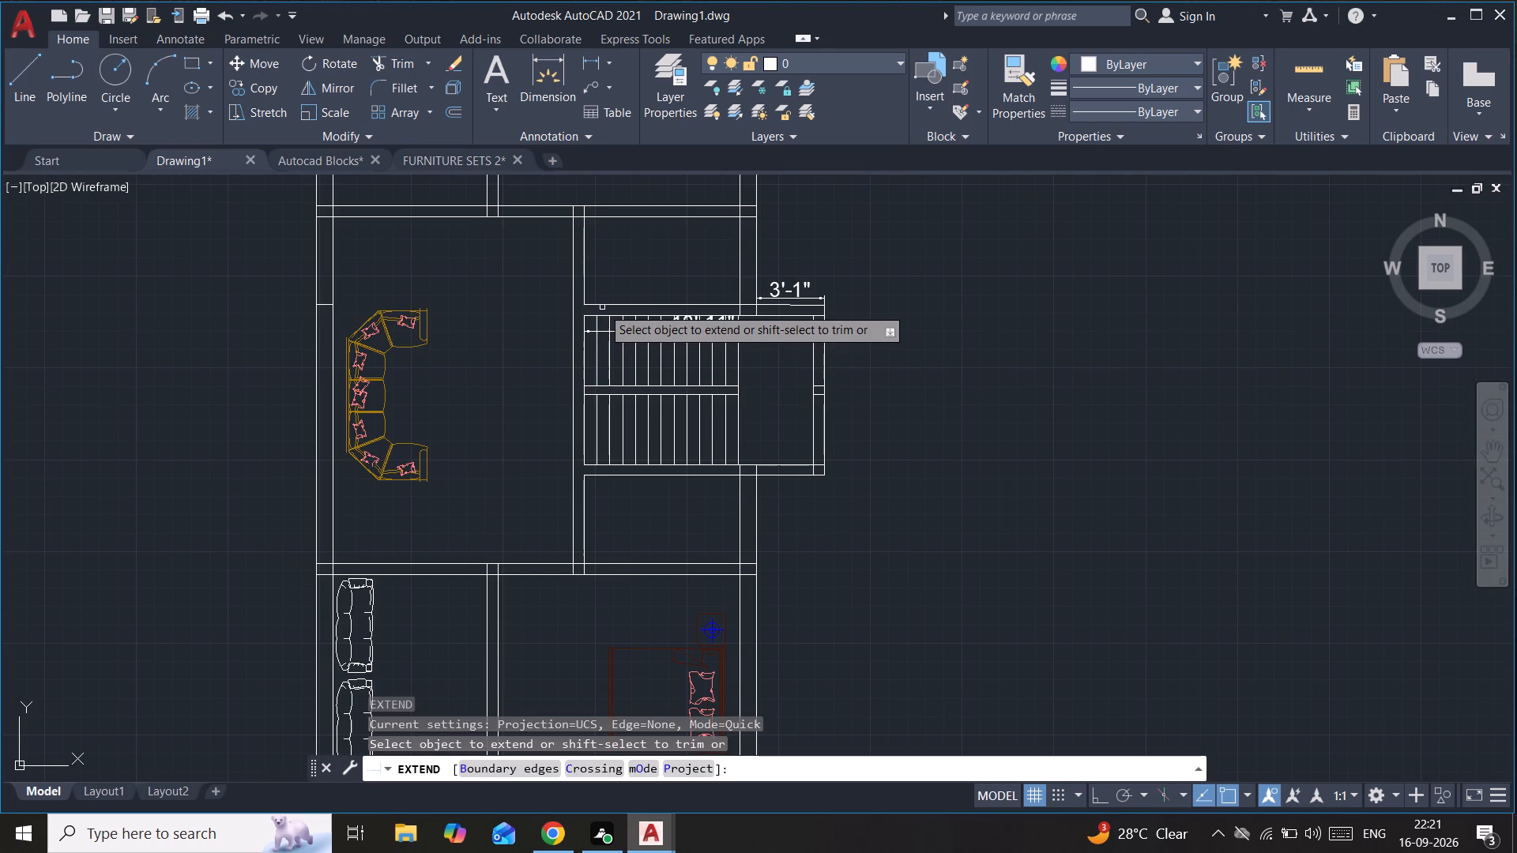
{"action": "left_click", "coordinate": [590, 305]}
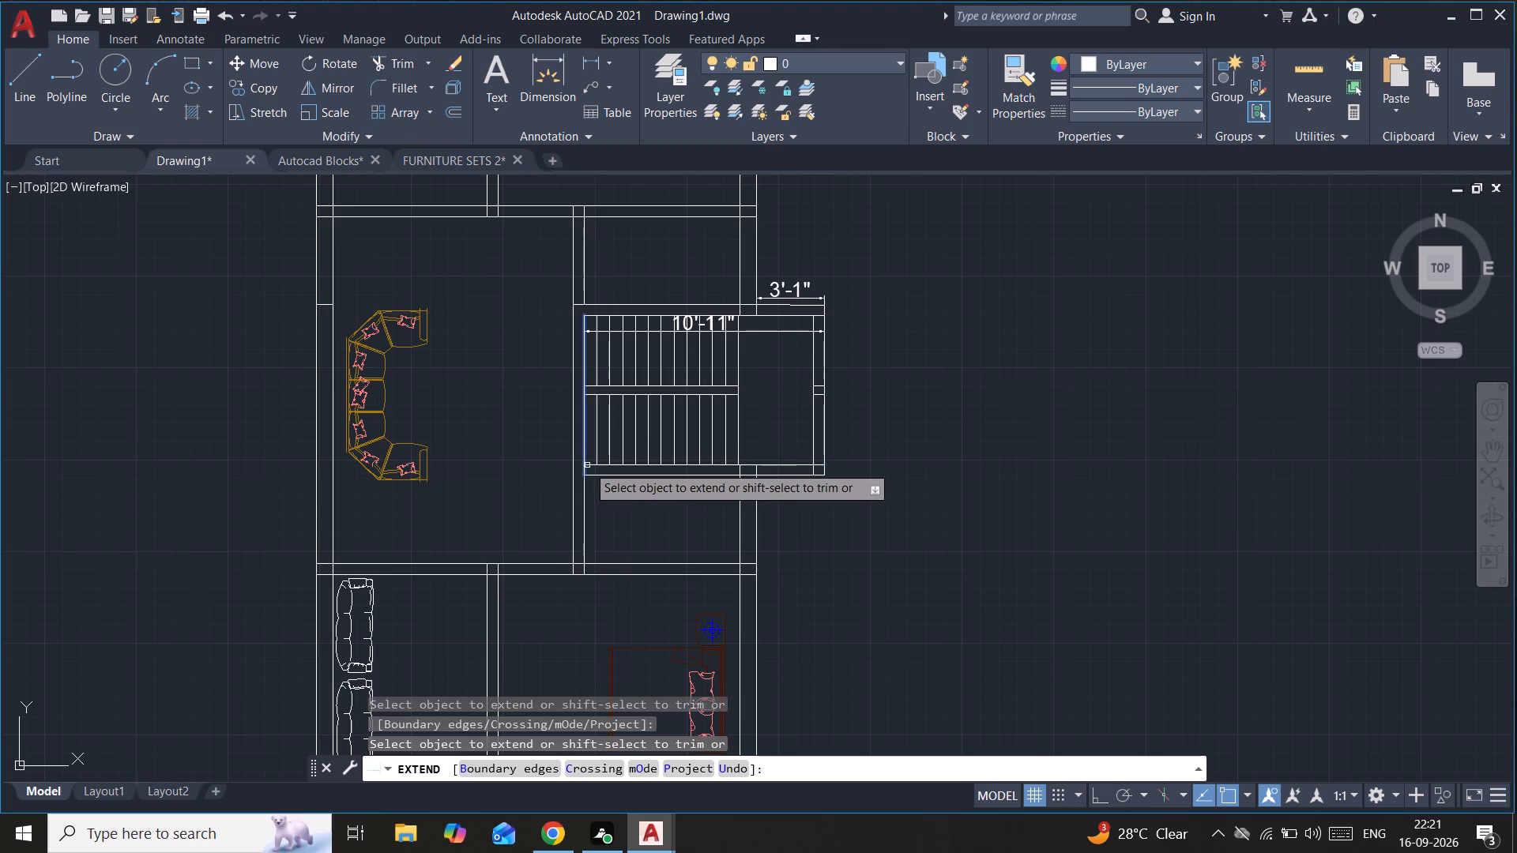
{"action": "left_click", "coordinate": [596, 465]}
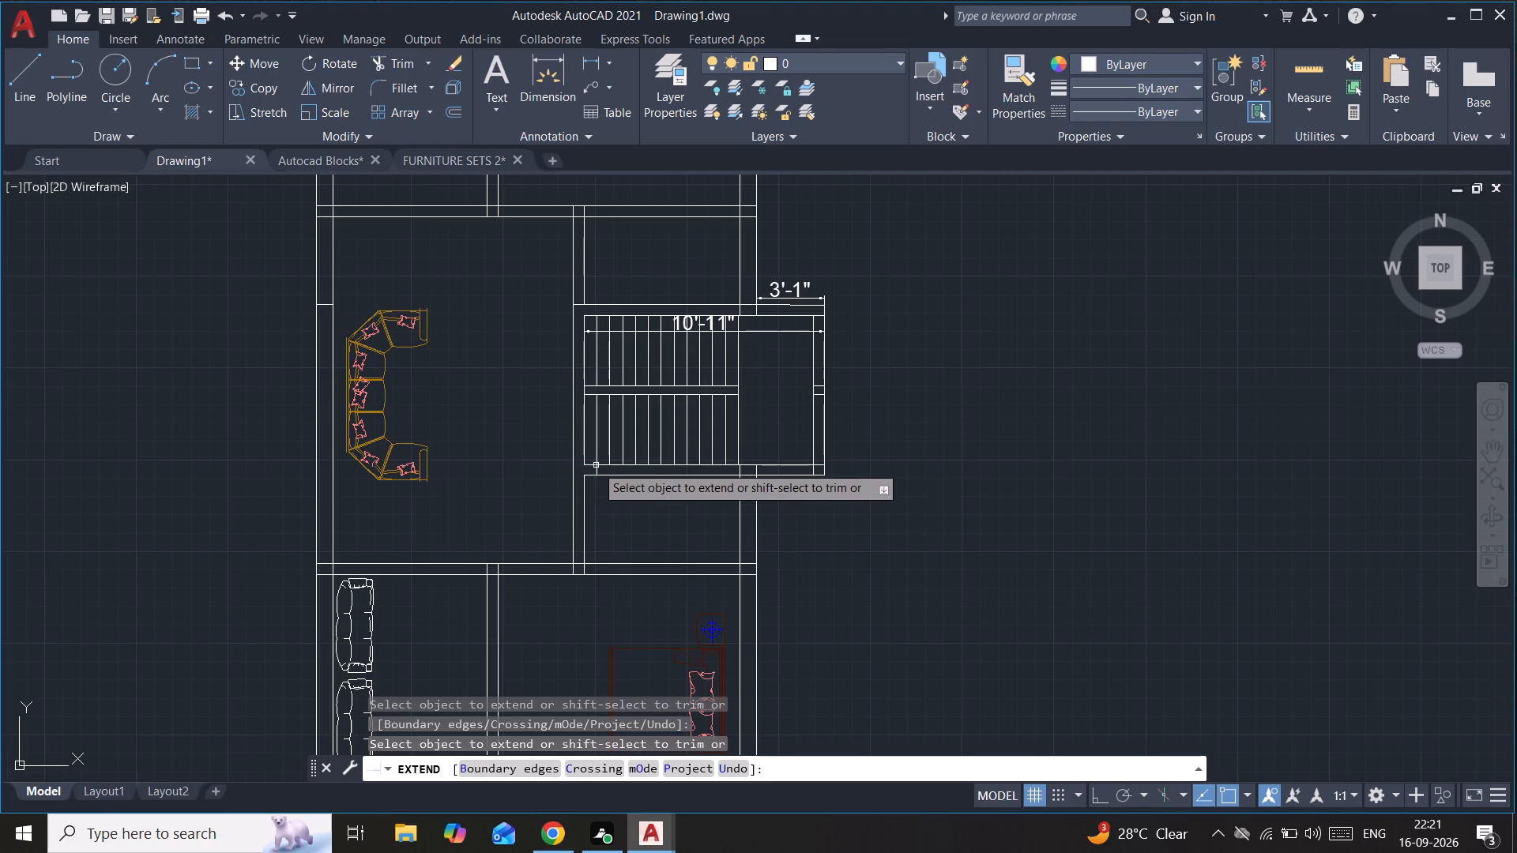
{"action": "key", "text": "Escape"}
{"action": "scroll", "coordinate": [563, 427], "scroll_direction": "up", "scroll_amount": 2}
{"action": "scroll", "coordinate": [563, 427], "scroll_direction": "down", "scroll_amount": 2}
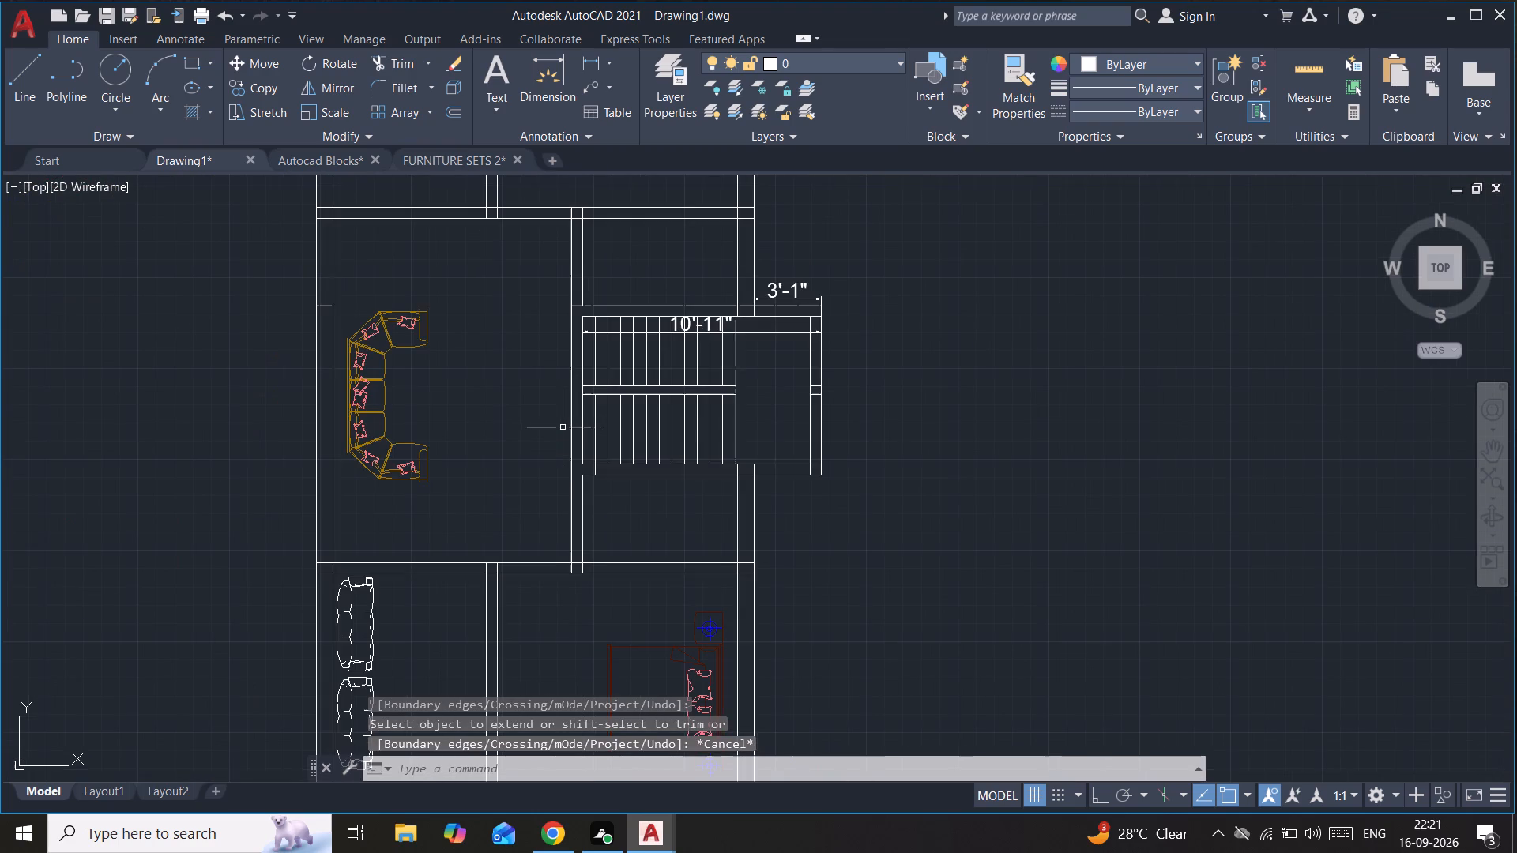
{"action": "middle_click_drag", "start_coordinate": [563, 427], "coordinate": [654, 359]}
{"action": "scroll", "coordinate": [661, 369], "scroll_direction": "up", "scroll_amount": 1}
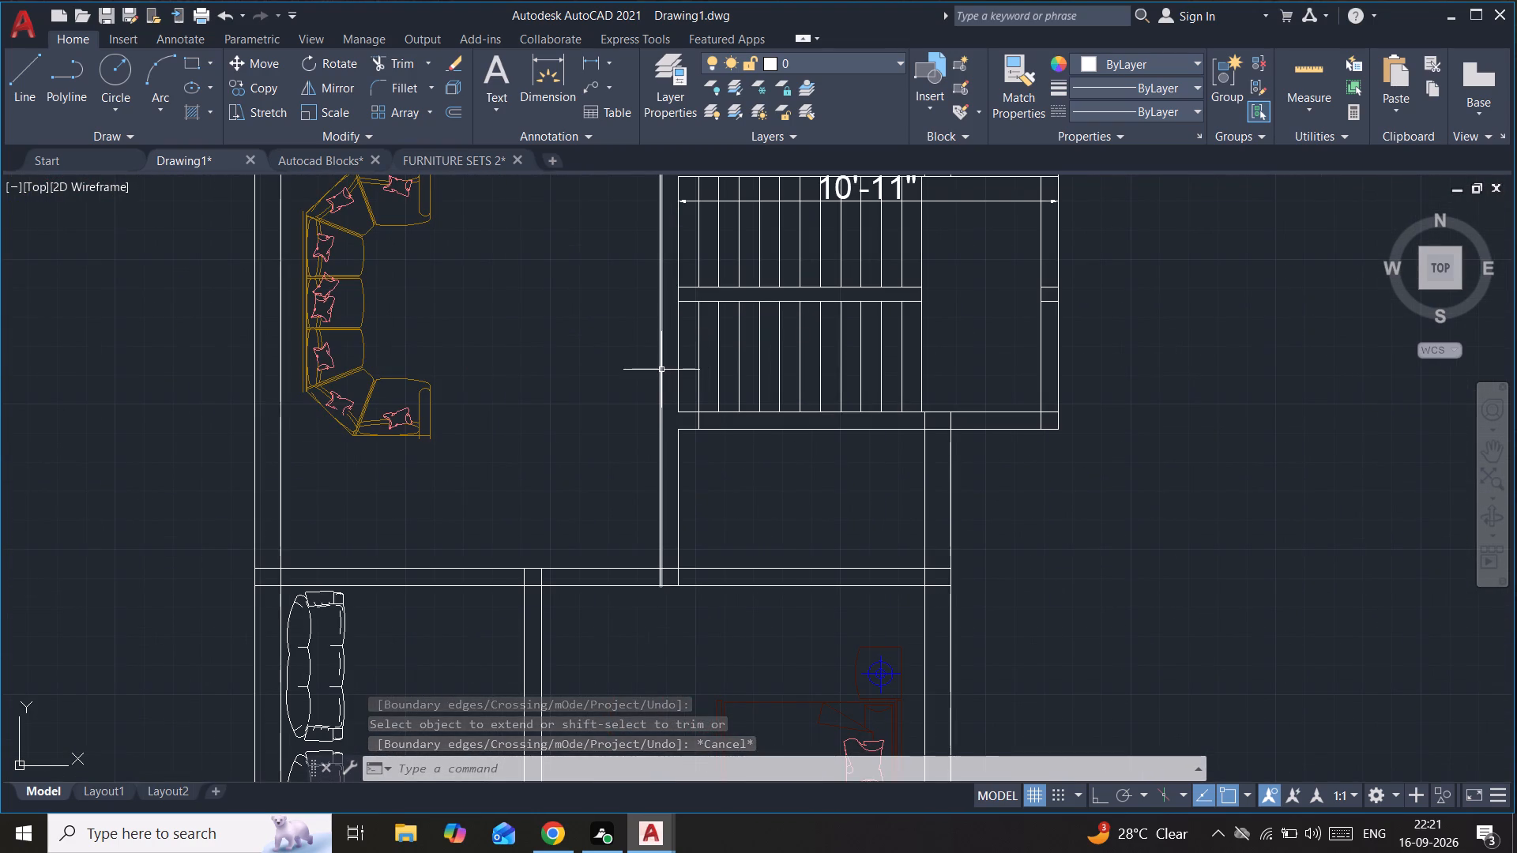
{"action": "type", "text": "ex"}
{"action": "key", "text": "Return"}
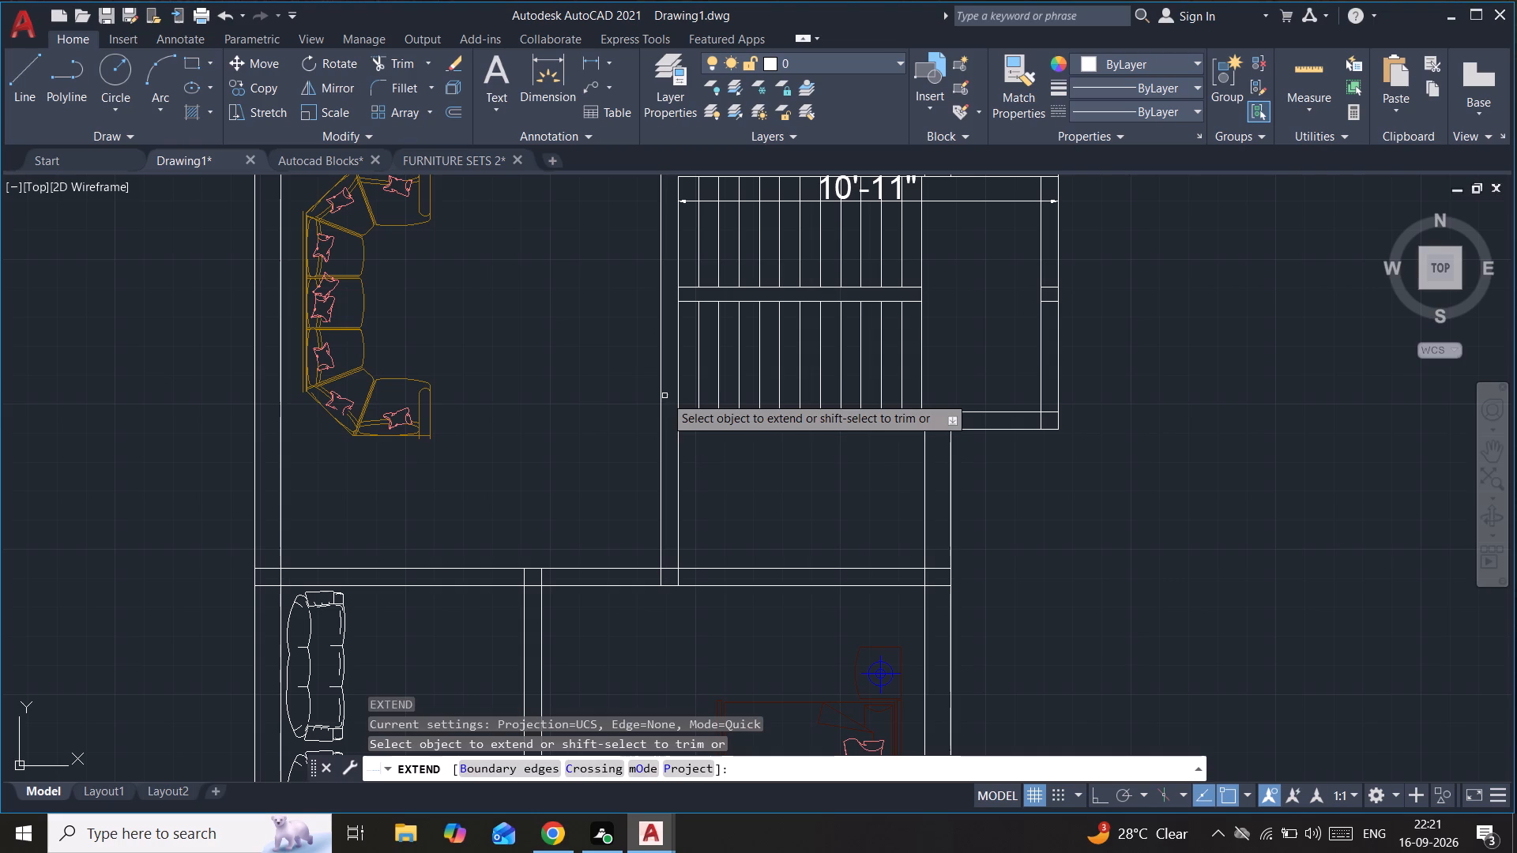
{"action": "left_click", "coordinate": [692, 411]}
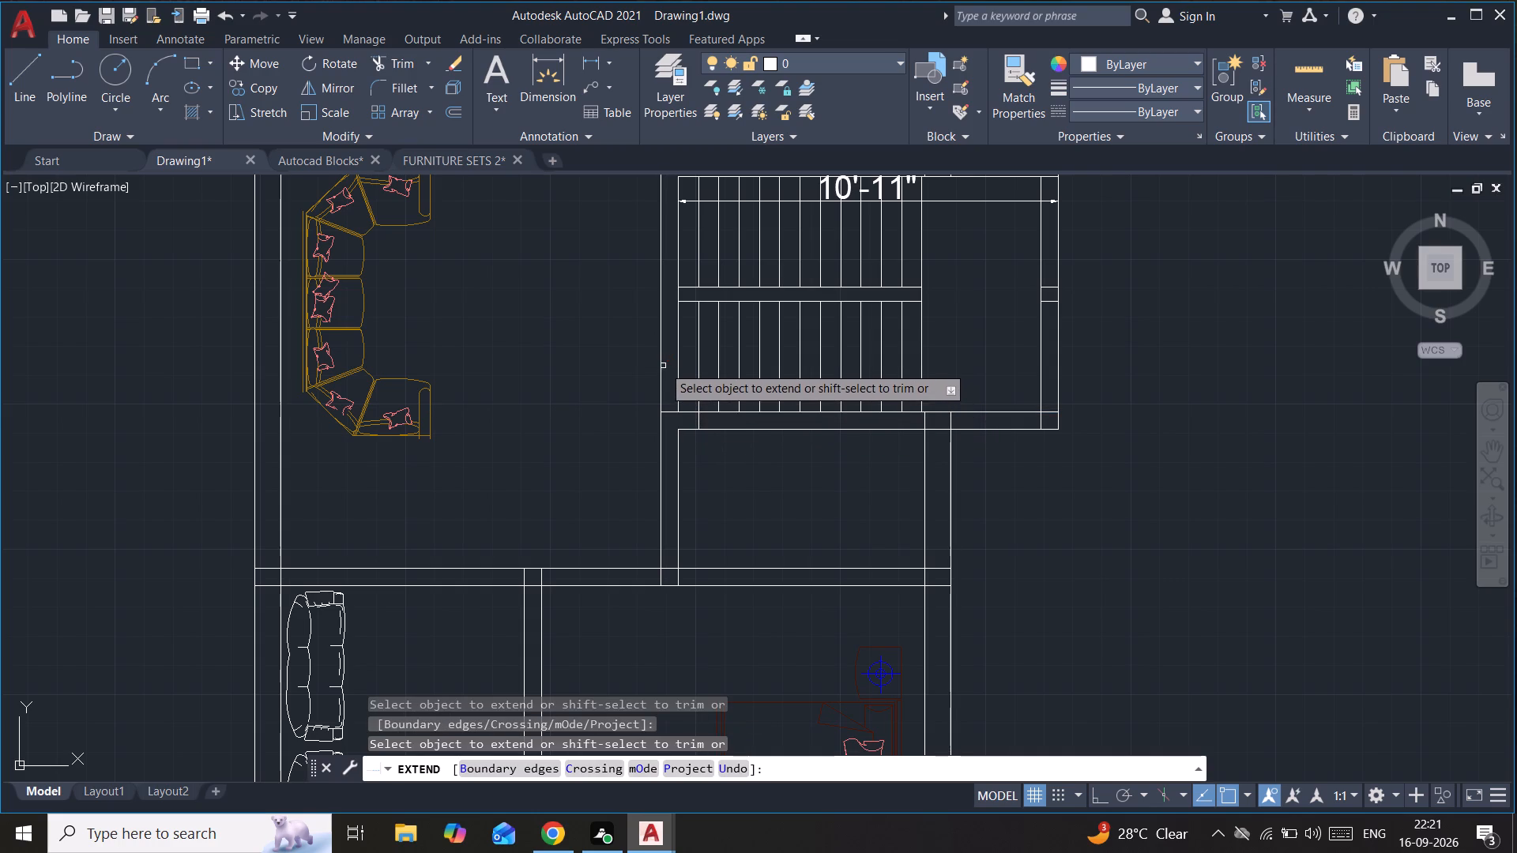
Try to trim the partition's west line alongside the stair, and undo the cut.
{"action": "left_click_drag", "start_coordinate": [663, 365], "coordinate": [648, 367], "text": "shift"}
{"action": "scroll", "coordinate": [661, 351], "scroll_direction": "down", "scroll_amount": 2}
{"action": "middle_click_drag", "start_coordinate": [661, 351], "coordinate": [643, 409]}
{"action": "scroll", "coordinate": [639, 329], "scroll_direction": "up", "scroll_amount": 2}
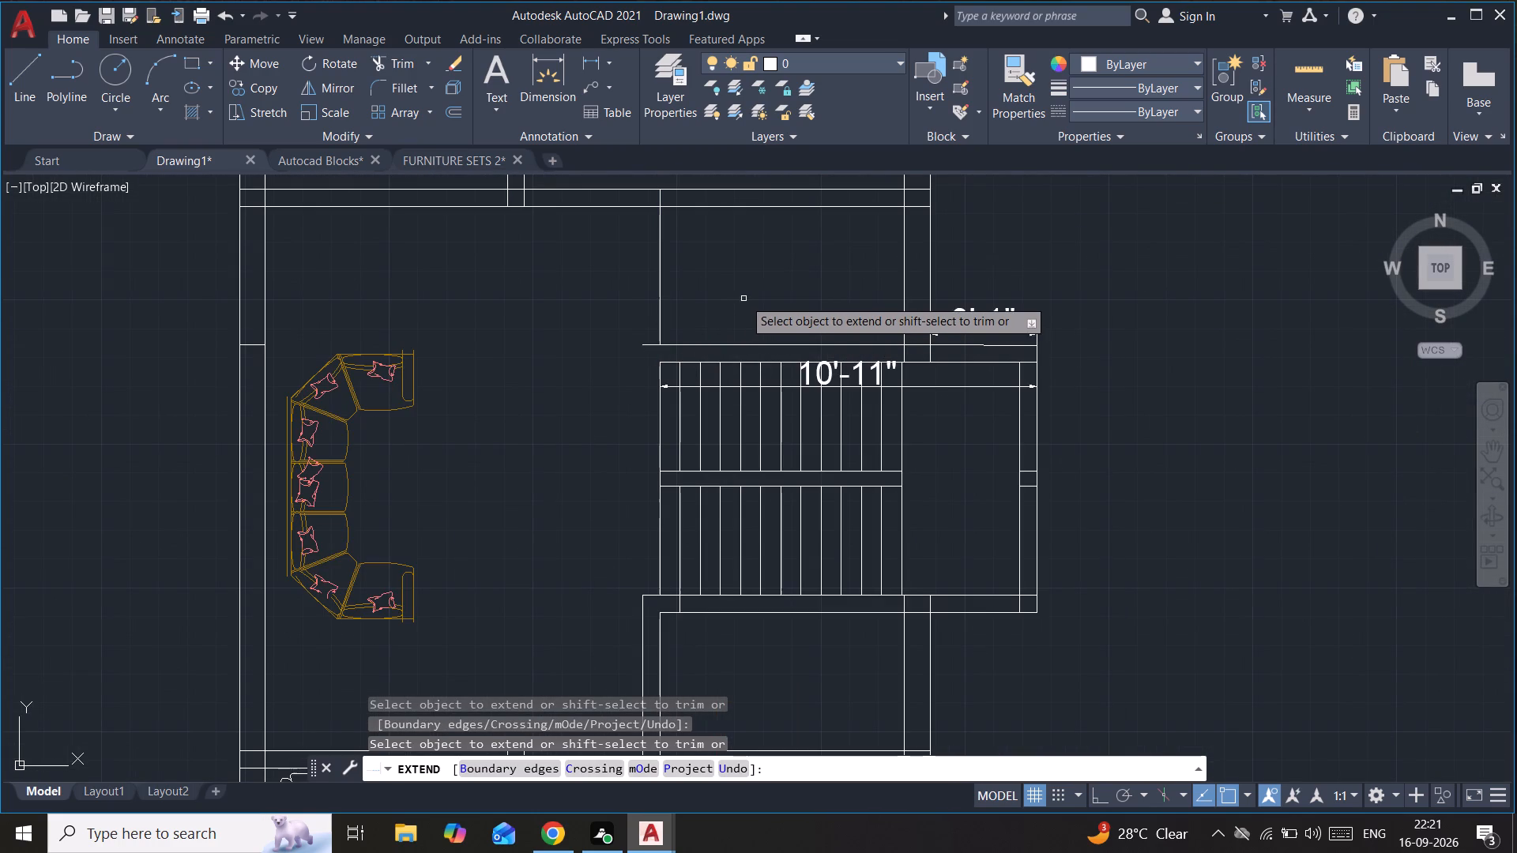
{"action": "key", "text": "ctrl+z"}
Trim the partition's west line between the stair's north and south walls.
{"action": "middle_click_drag", "start_coordinate": [736, 302], "coordinate": [741, 325]}
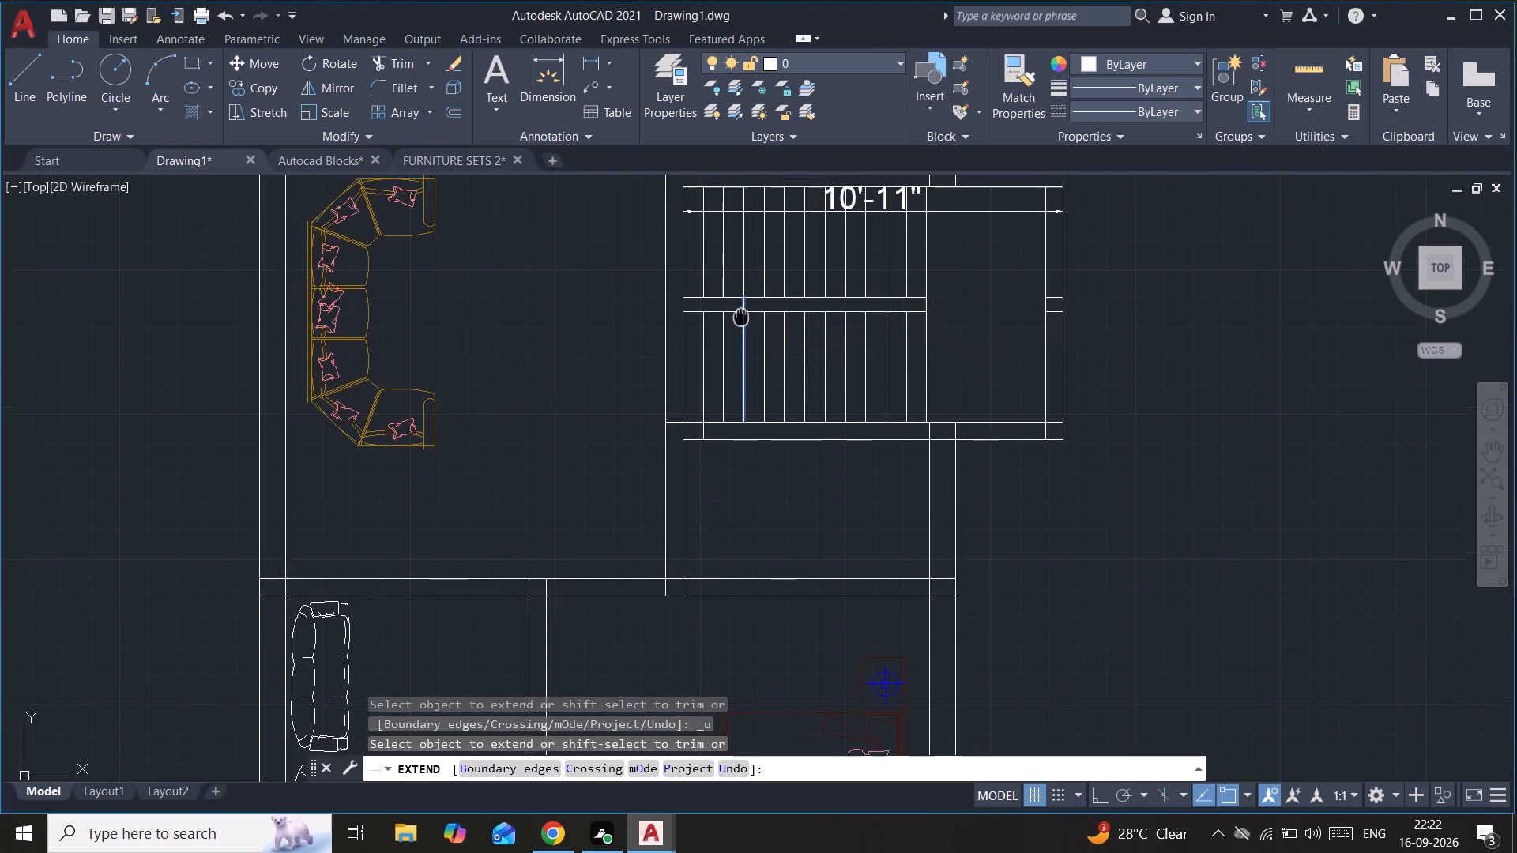
{"action": "middle_click_drag", "start_coordinate": [741, 325], "coordinate": [740, 562]}
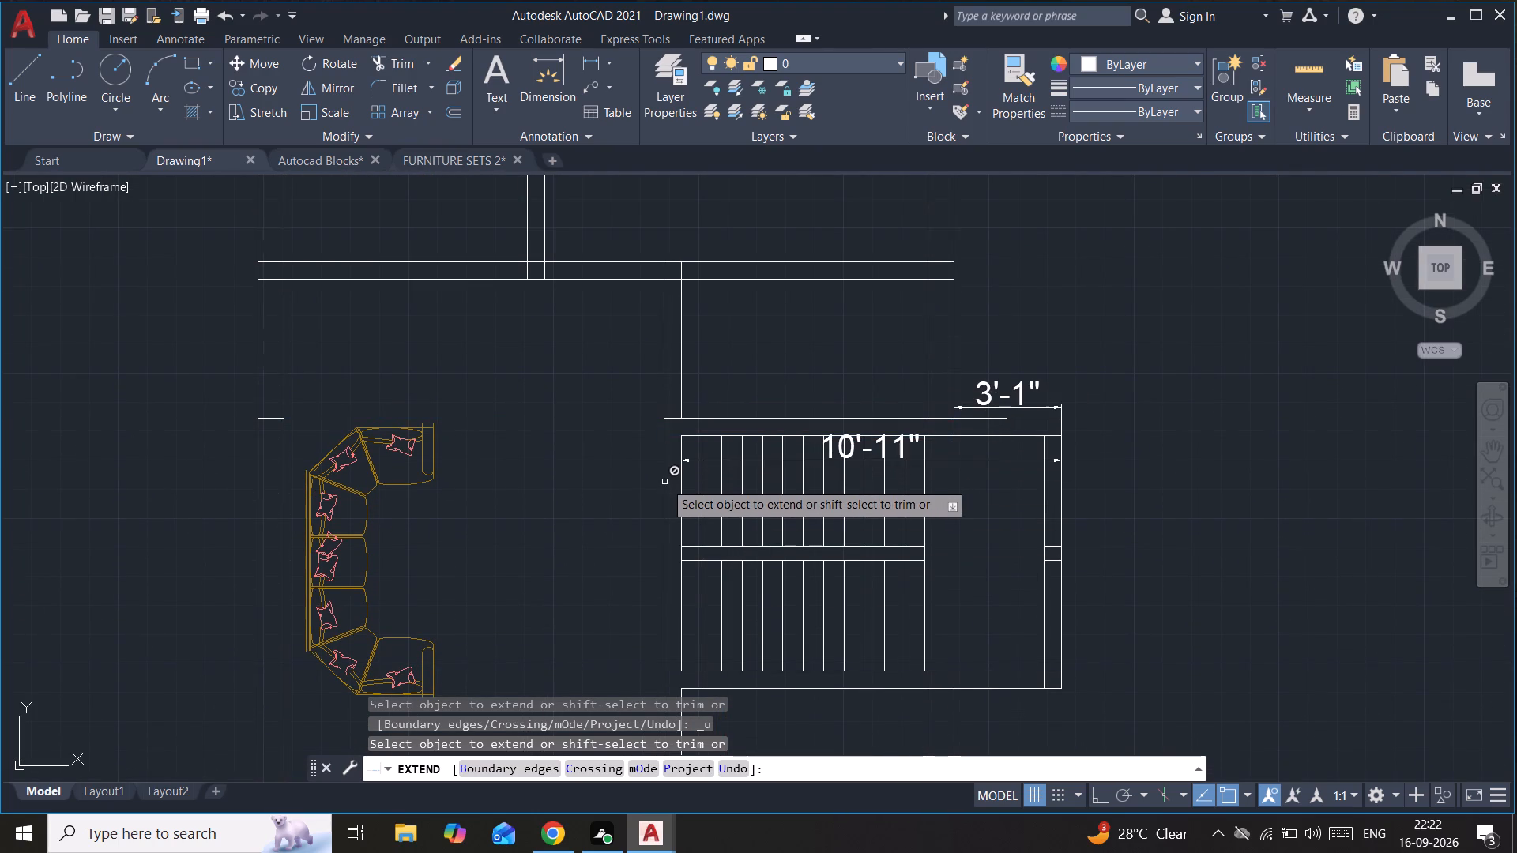
{"action": "key", "text": "Escape"}
{"action": "type", "text": "tr"}
{"action": "key", "text": "Return"}
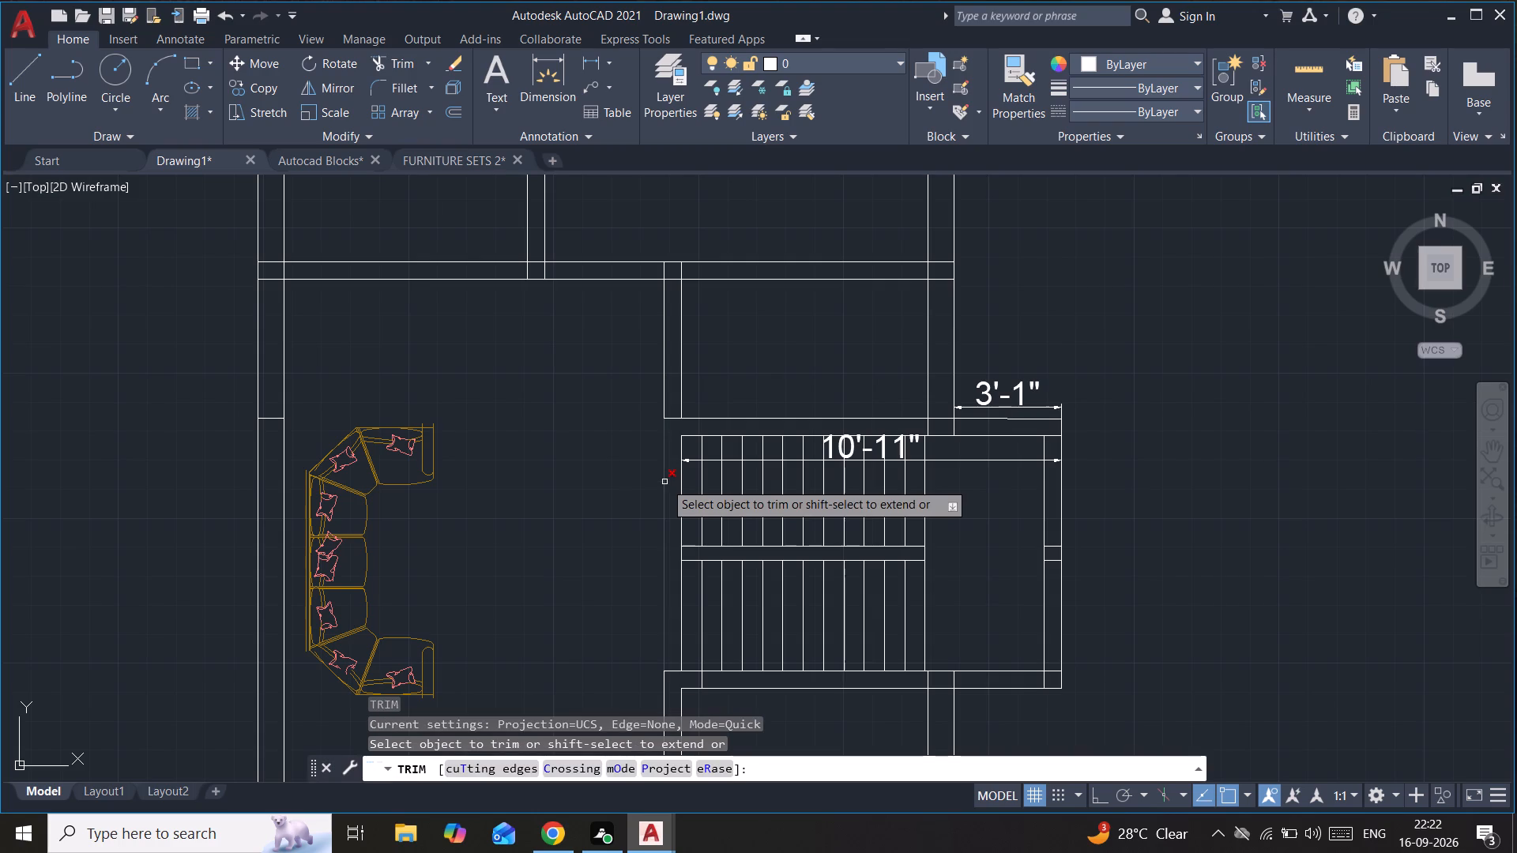
{"action": "left_click", "coordinate": [664, 482]}
{"action": "key", "text": "Escape"}
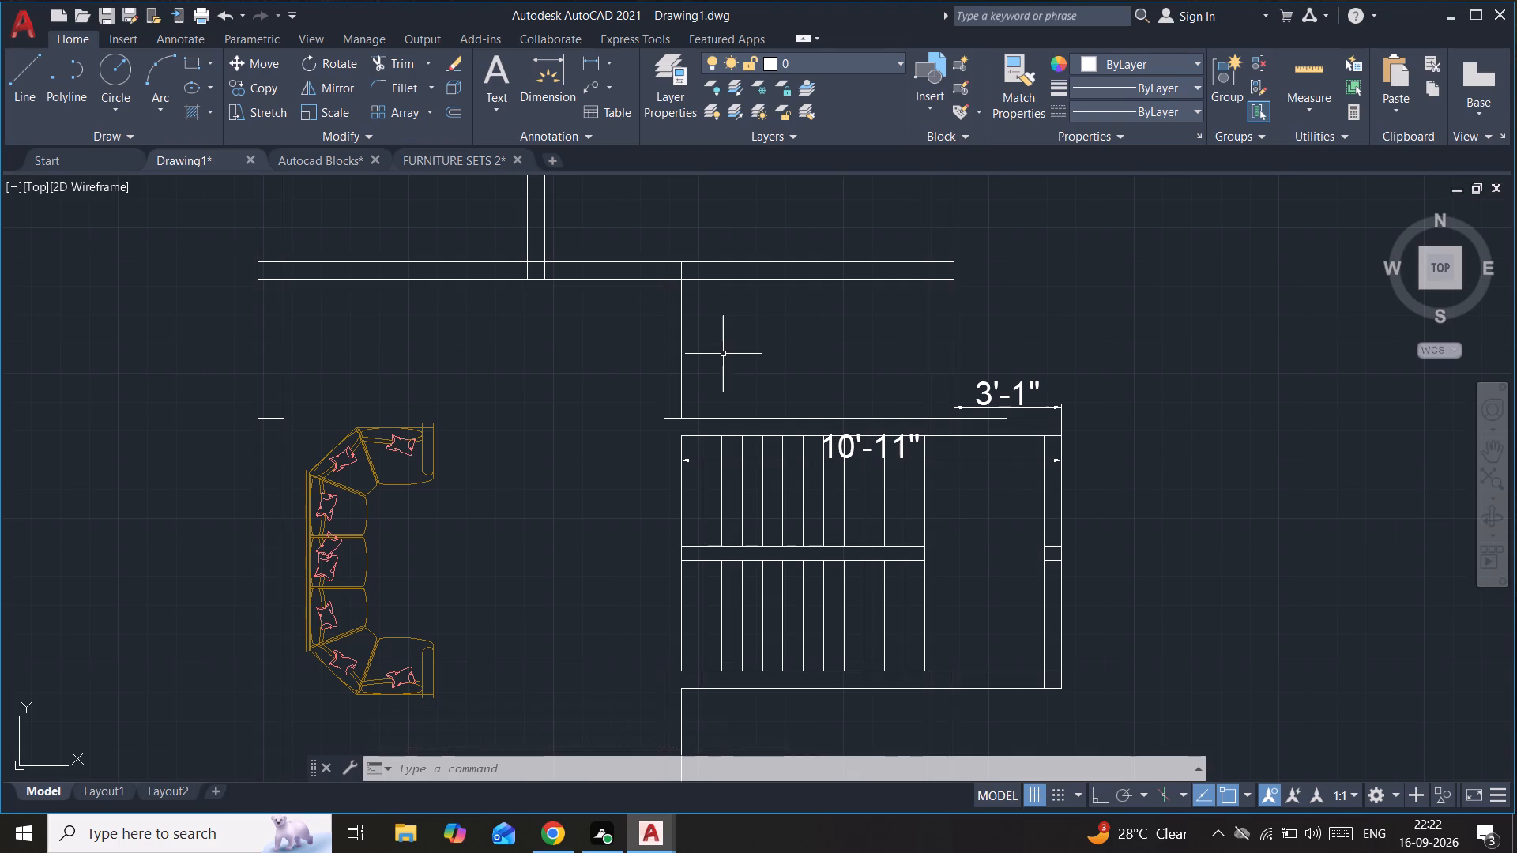
Extend the partition's west line and the stair's north inner wall line to meet, and trim the outer line's stub inside that corner.
{"action": "type", "text": "ex"}
{"action": "key", "text": "Return"}
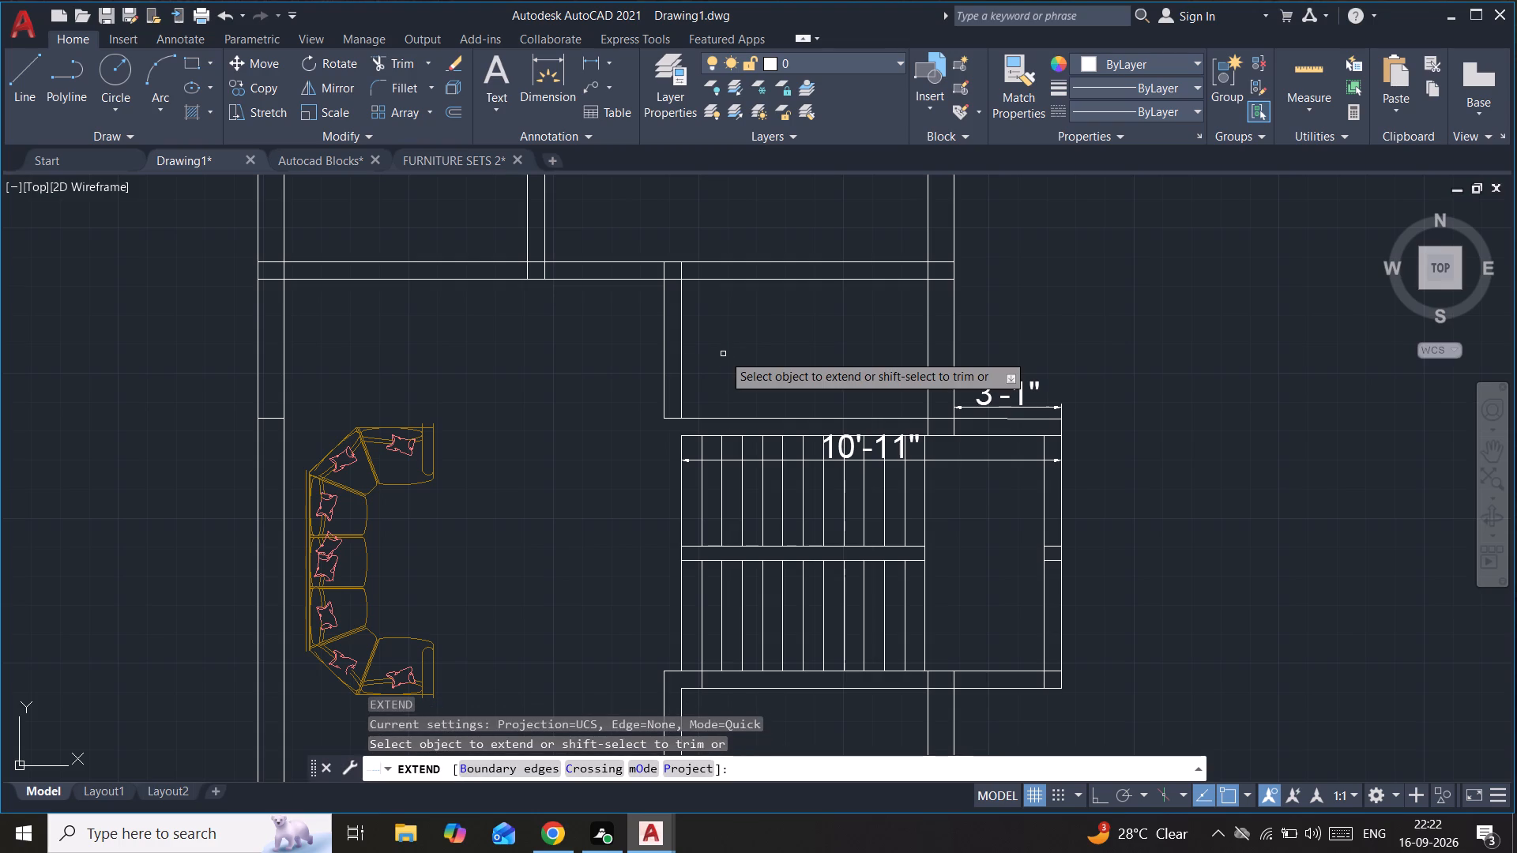
{"action": "left_click", "coordinate": [662, 396]}
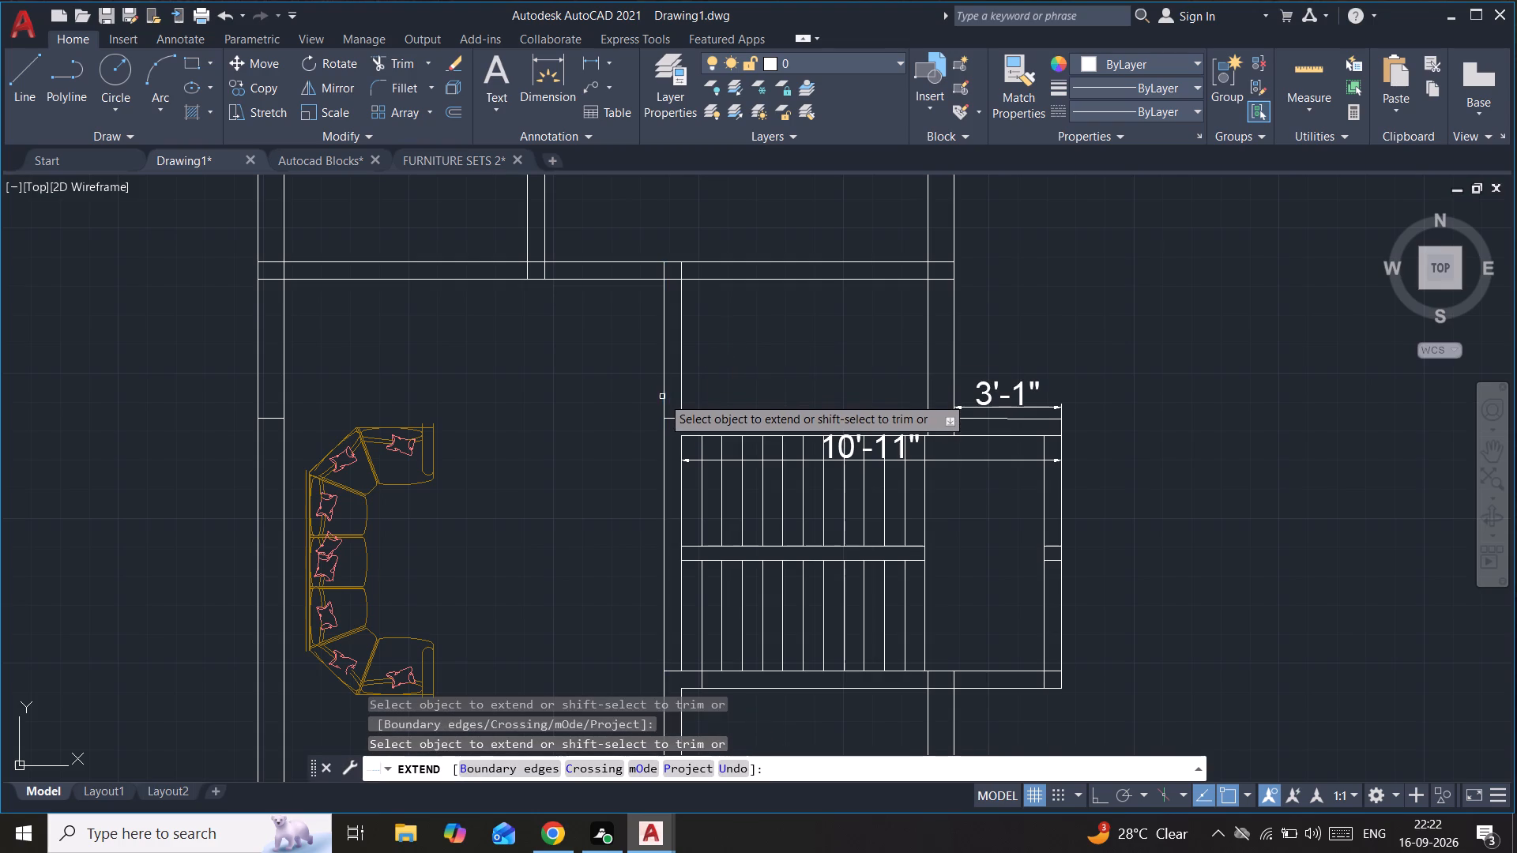
{"action": "left_click", "coordinate": [707, 435]}
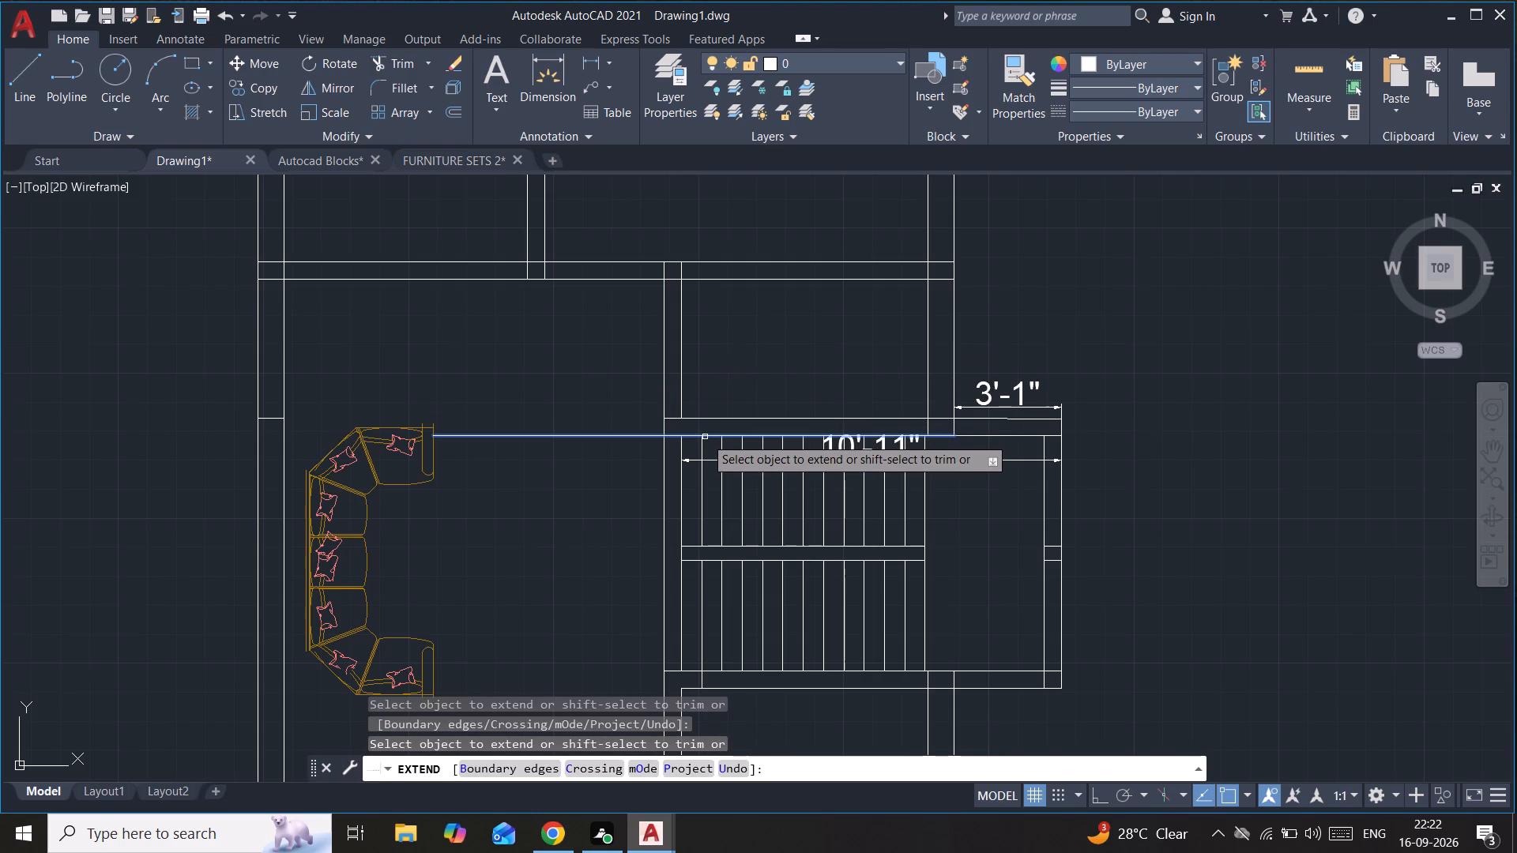
{"action": "left_click", "coordinate": [661, 492], "text": "shift"}
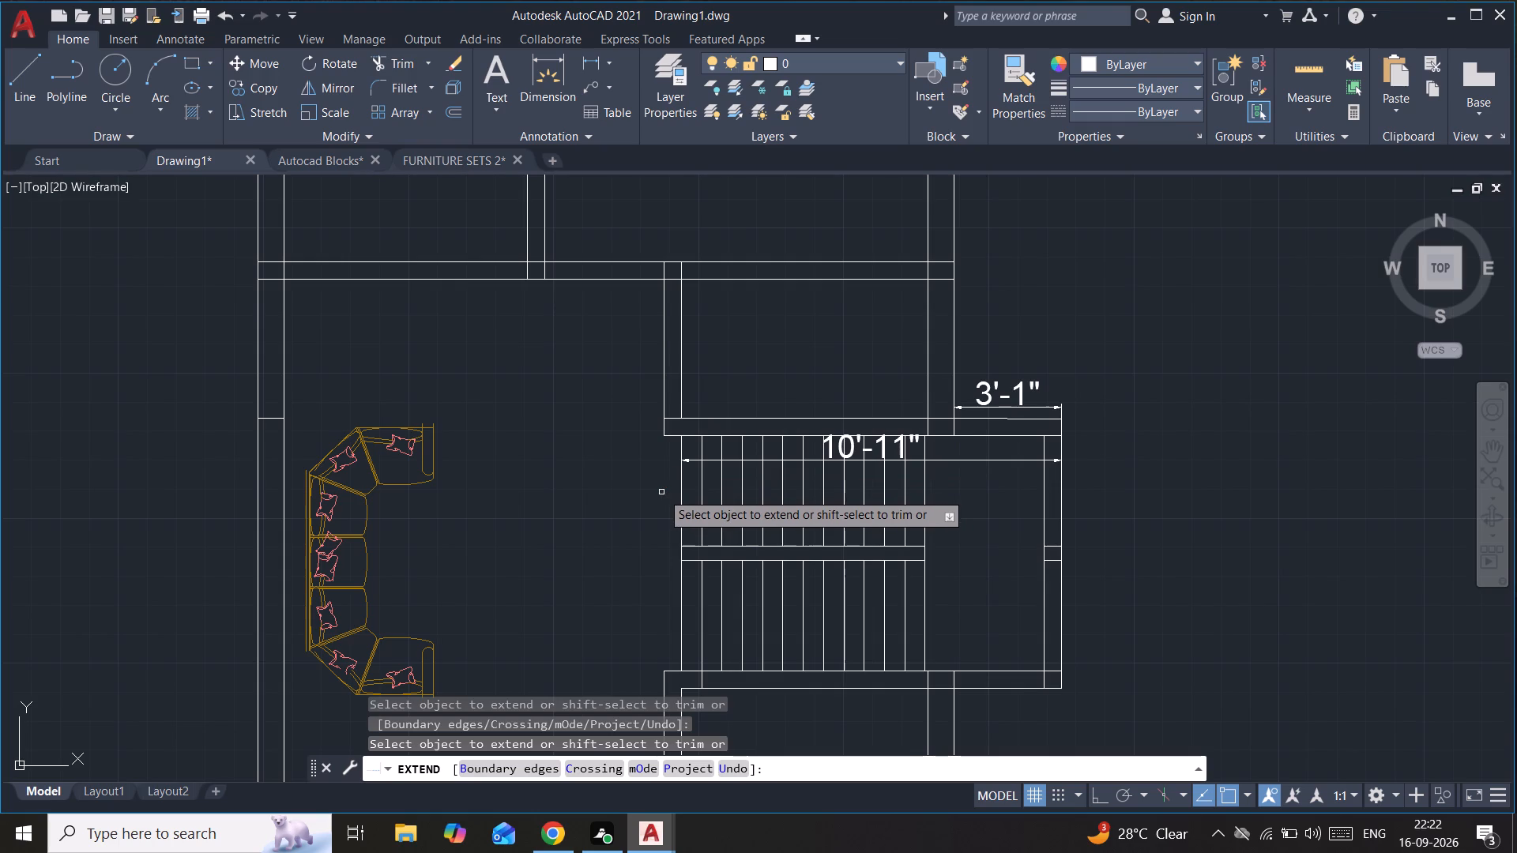
{"action": "left_click", "coordinate": [672, 420], "text": "shift"}
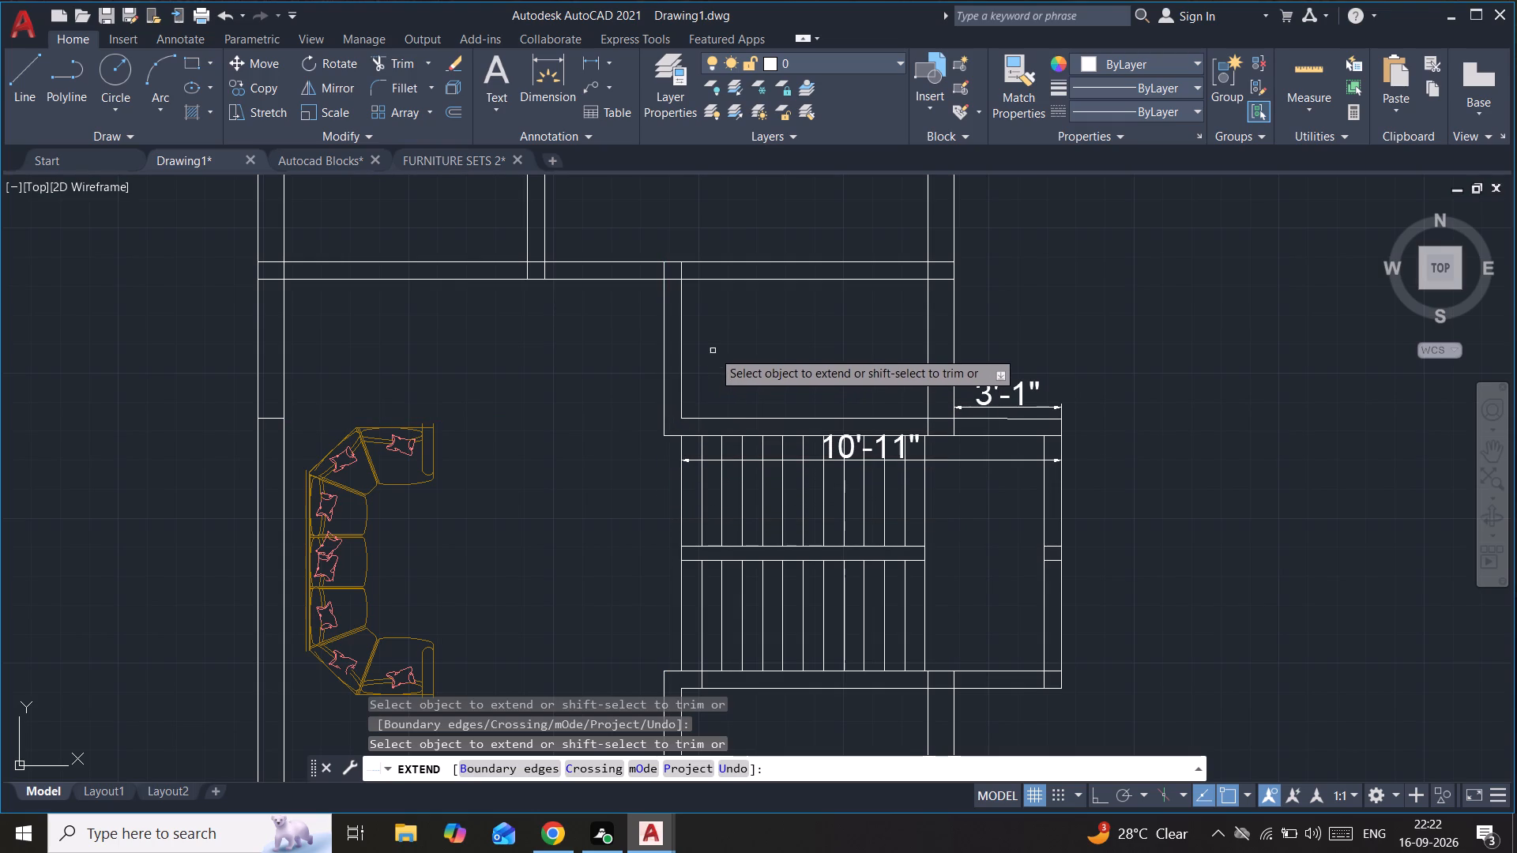
{"action": "key", "text": "Escape"}
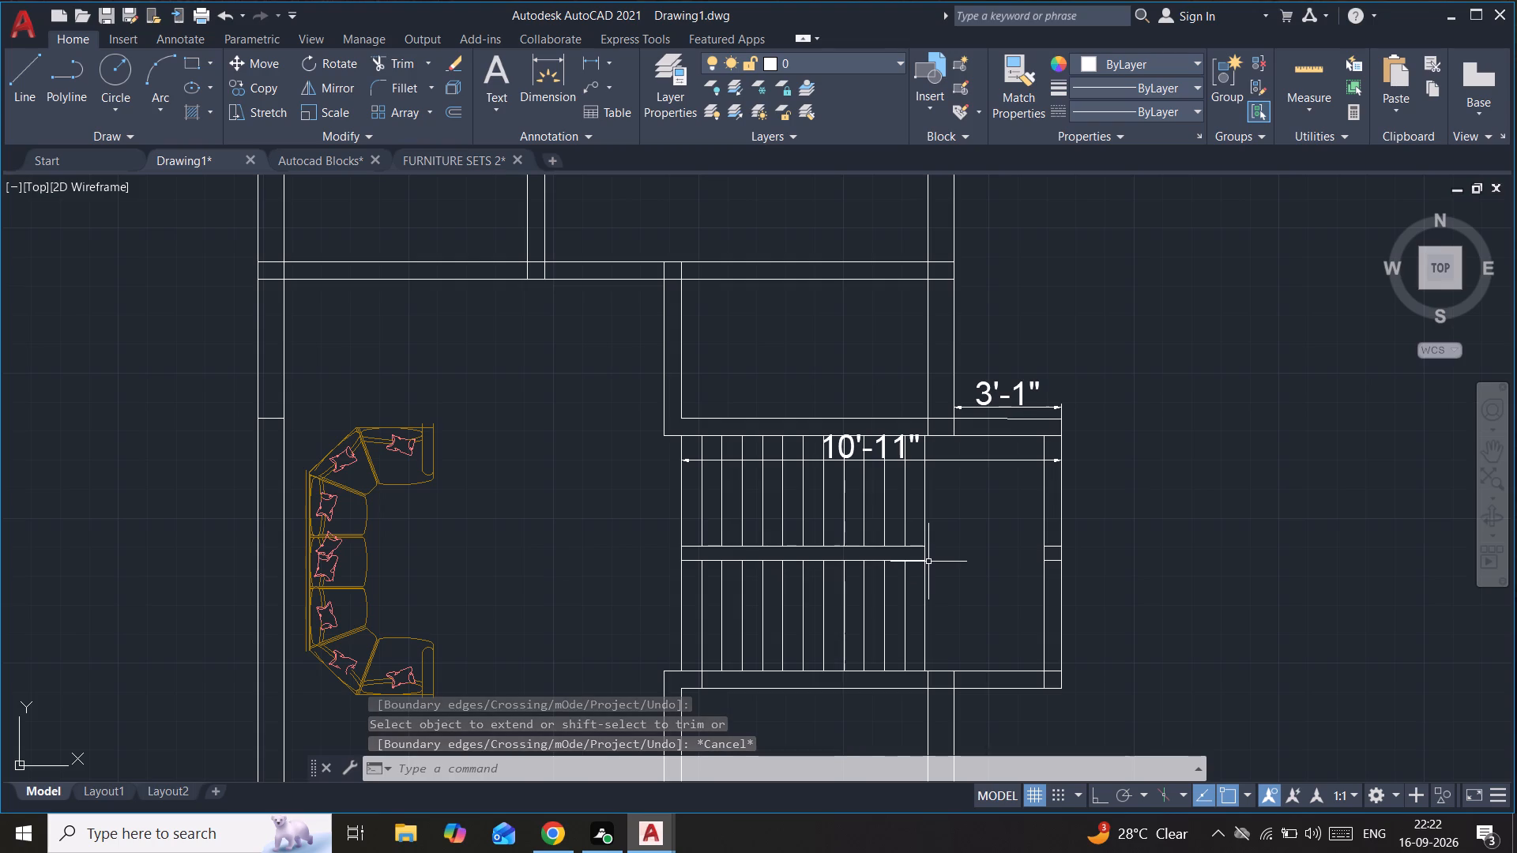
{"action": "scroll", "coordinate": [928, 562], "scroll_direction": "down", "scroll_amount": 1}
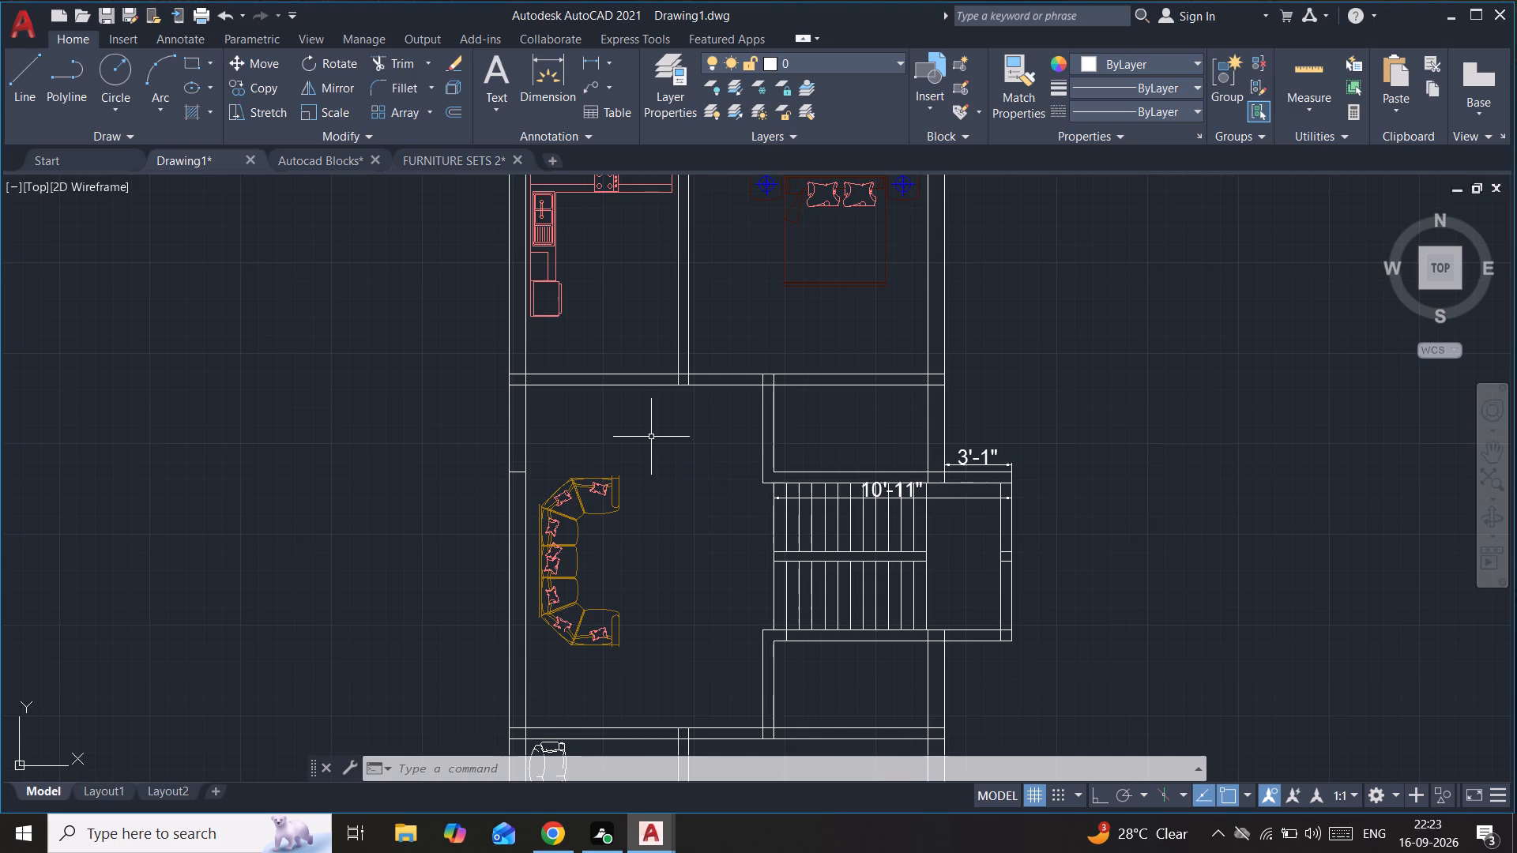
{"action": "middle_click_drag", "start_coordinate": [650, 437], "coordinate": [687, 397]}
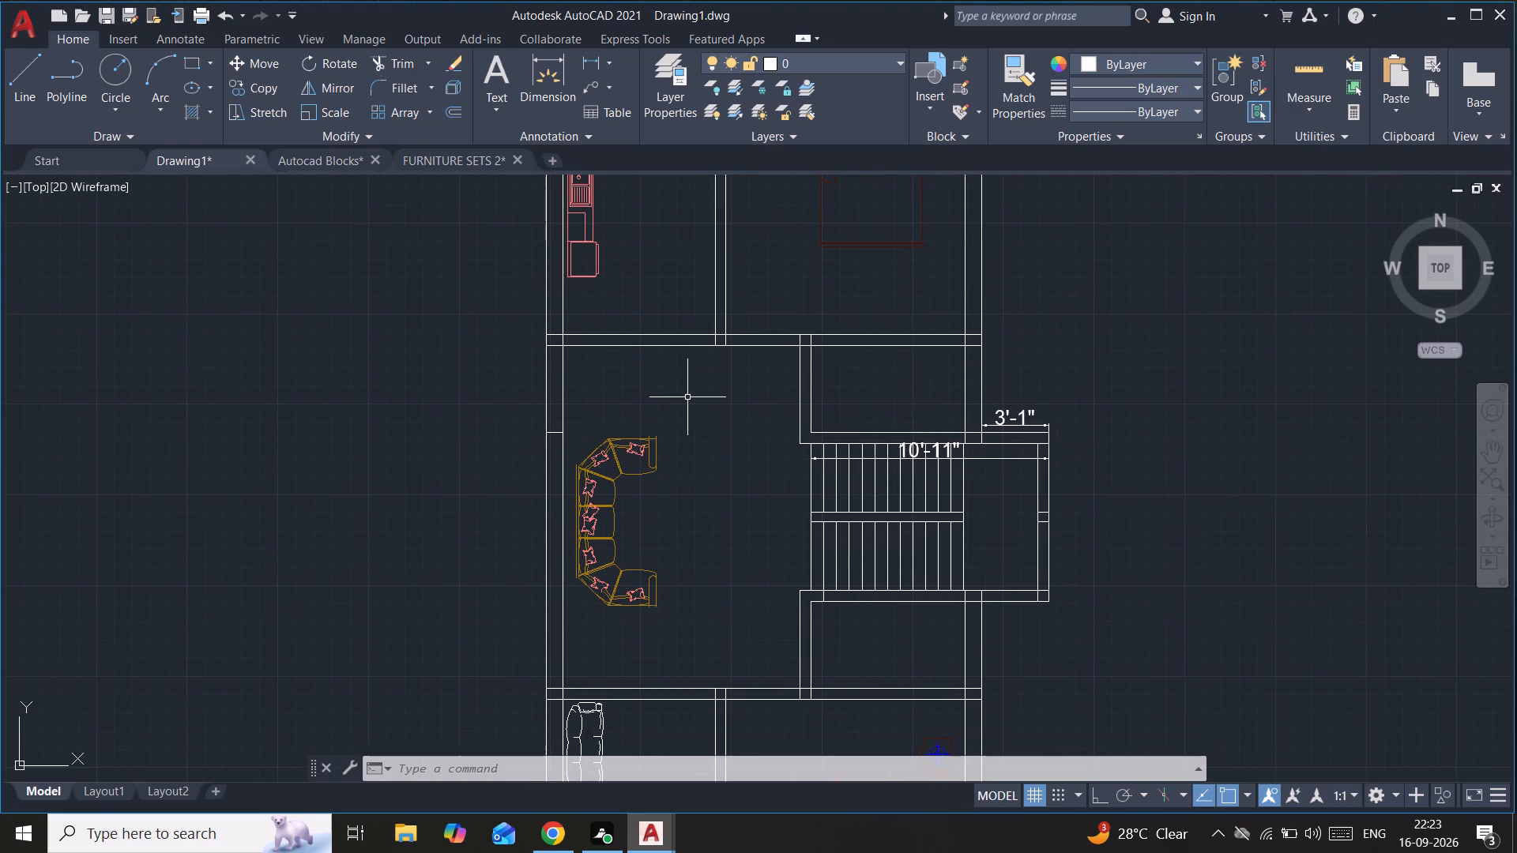
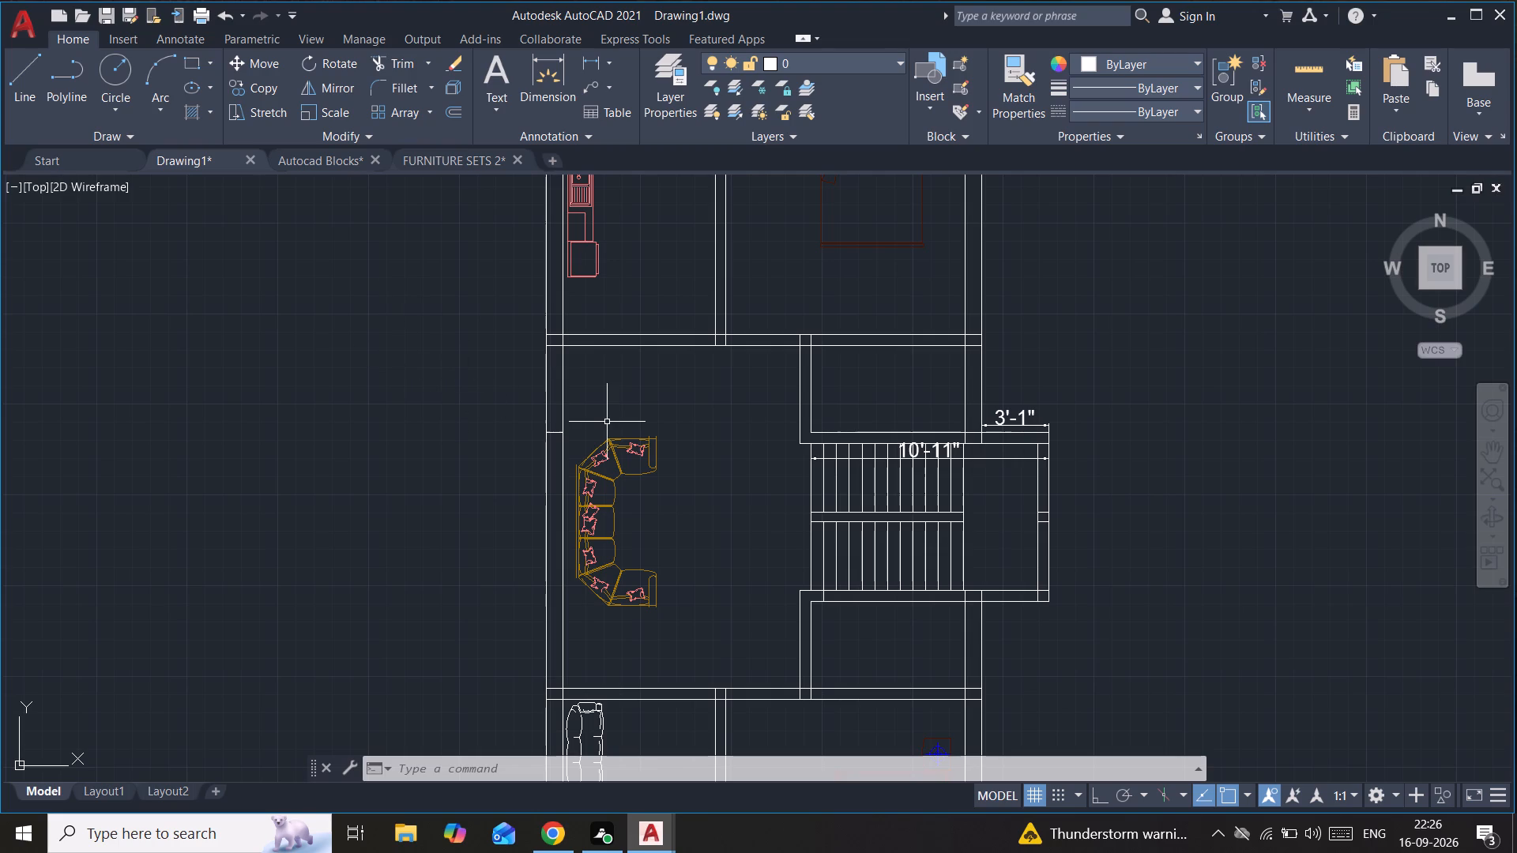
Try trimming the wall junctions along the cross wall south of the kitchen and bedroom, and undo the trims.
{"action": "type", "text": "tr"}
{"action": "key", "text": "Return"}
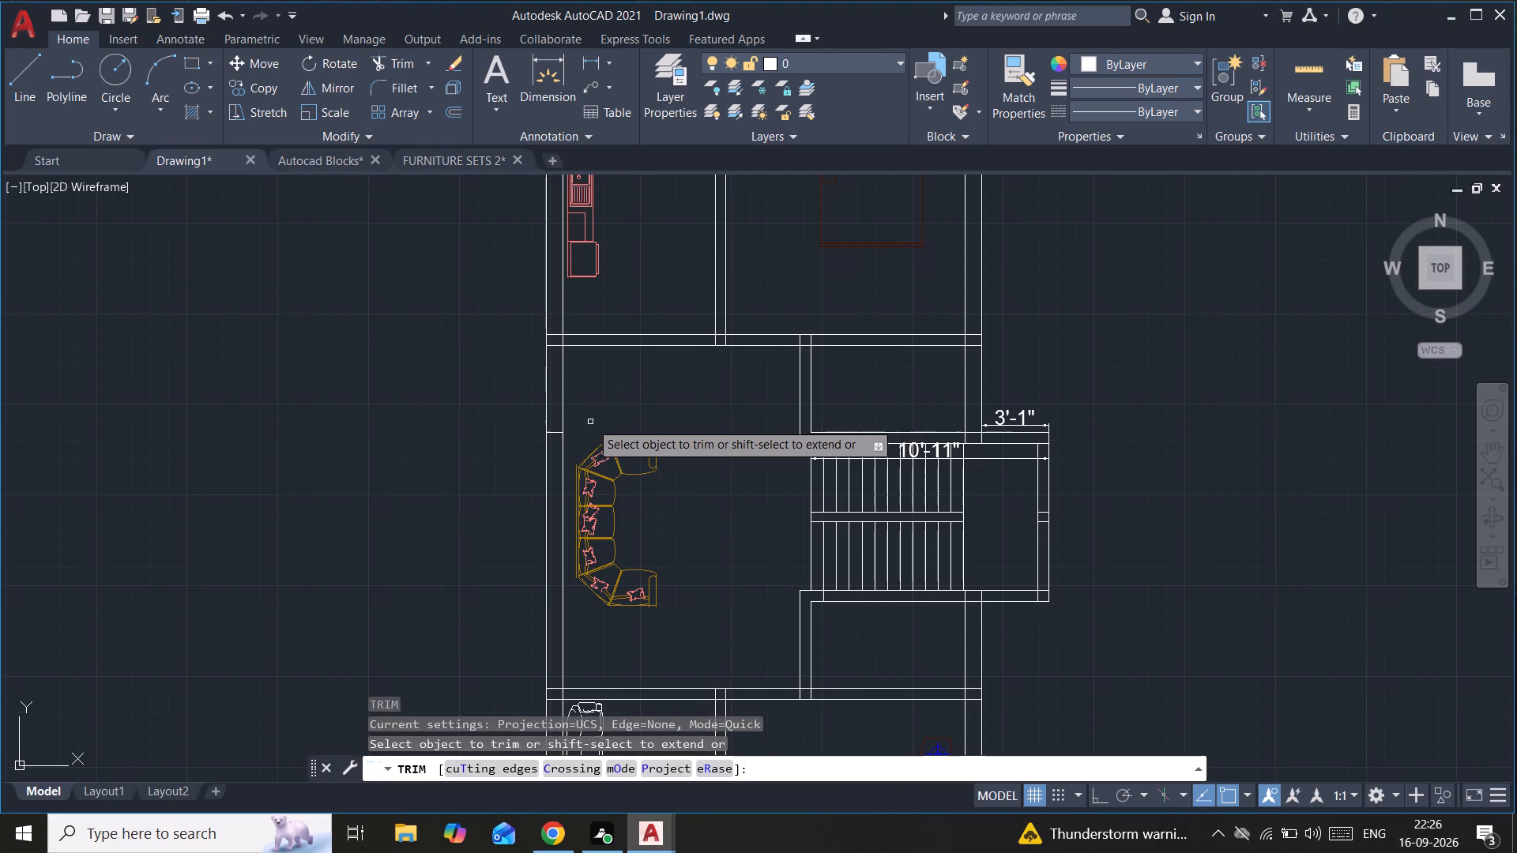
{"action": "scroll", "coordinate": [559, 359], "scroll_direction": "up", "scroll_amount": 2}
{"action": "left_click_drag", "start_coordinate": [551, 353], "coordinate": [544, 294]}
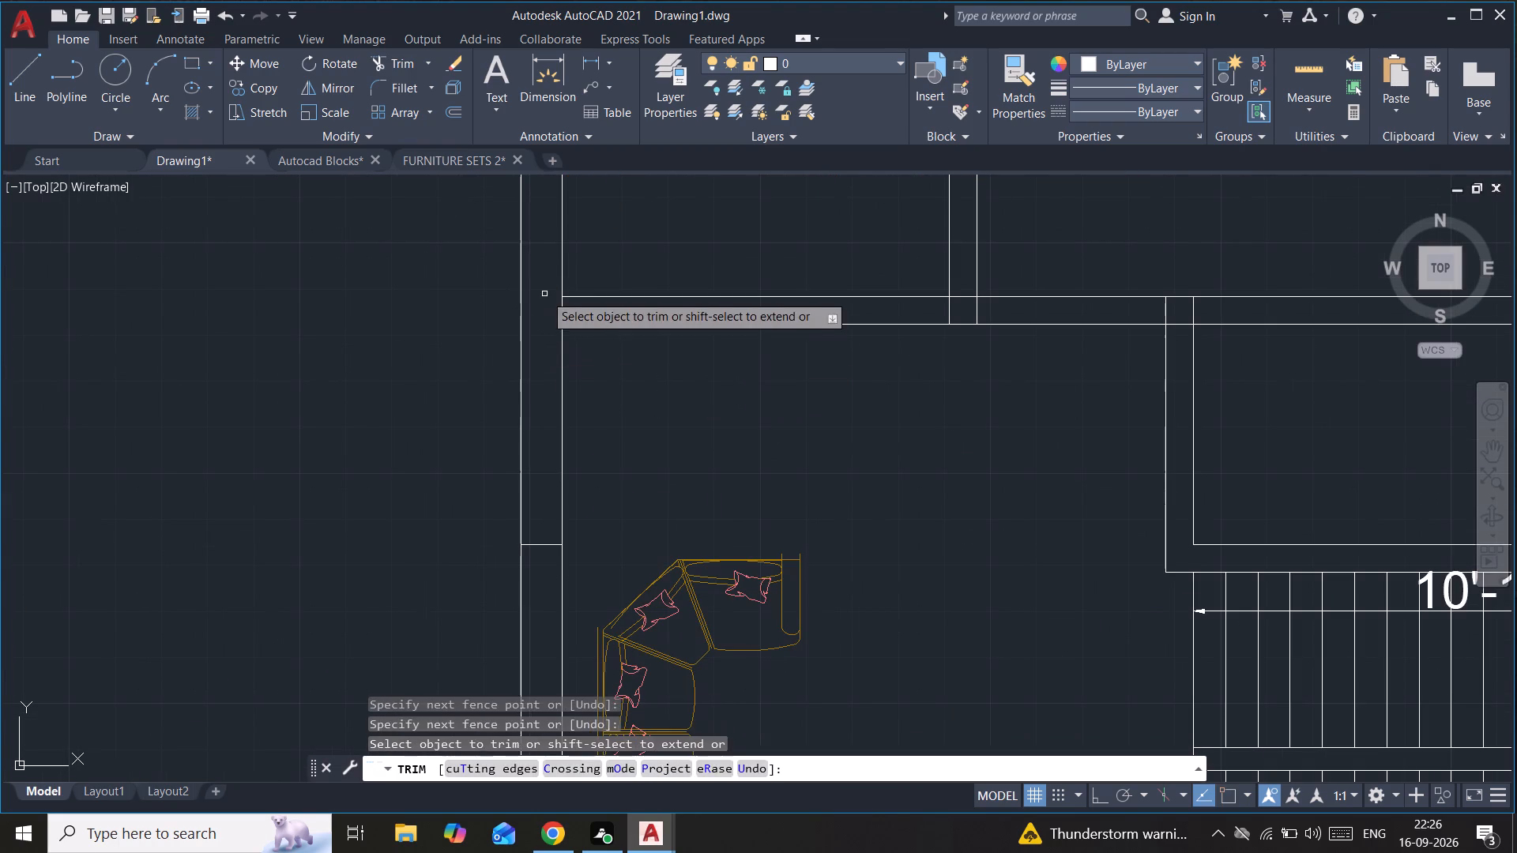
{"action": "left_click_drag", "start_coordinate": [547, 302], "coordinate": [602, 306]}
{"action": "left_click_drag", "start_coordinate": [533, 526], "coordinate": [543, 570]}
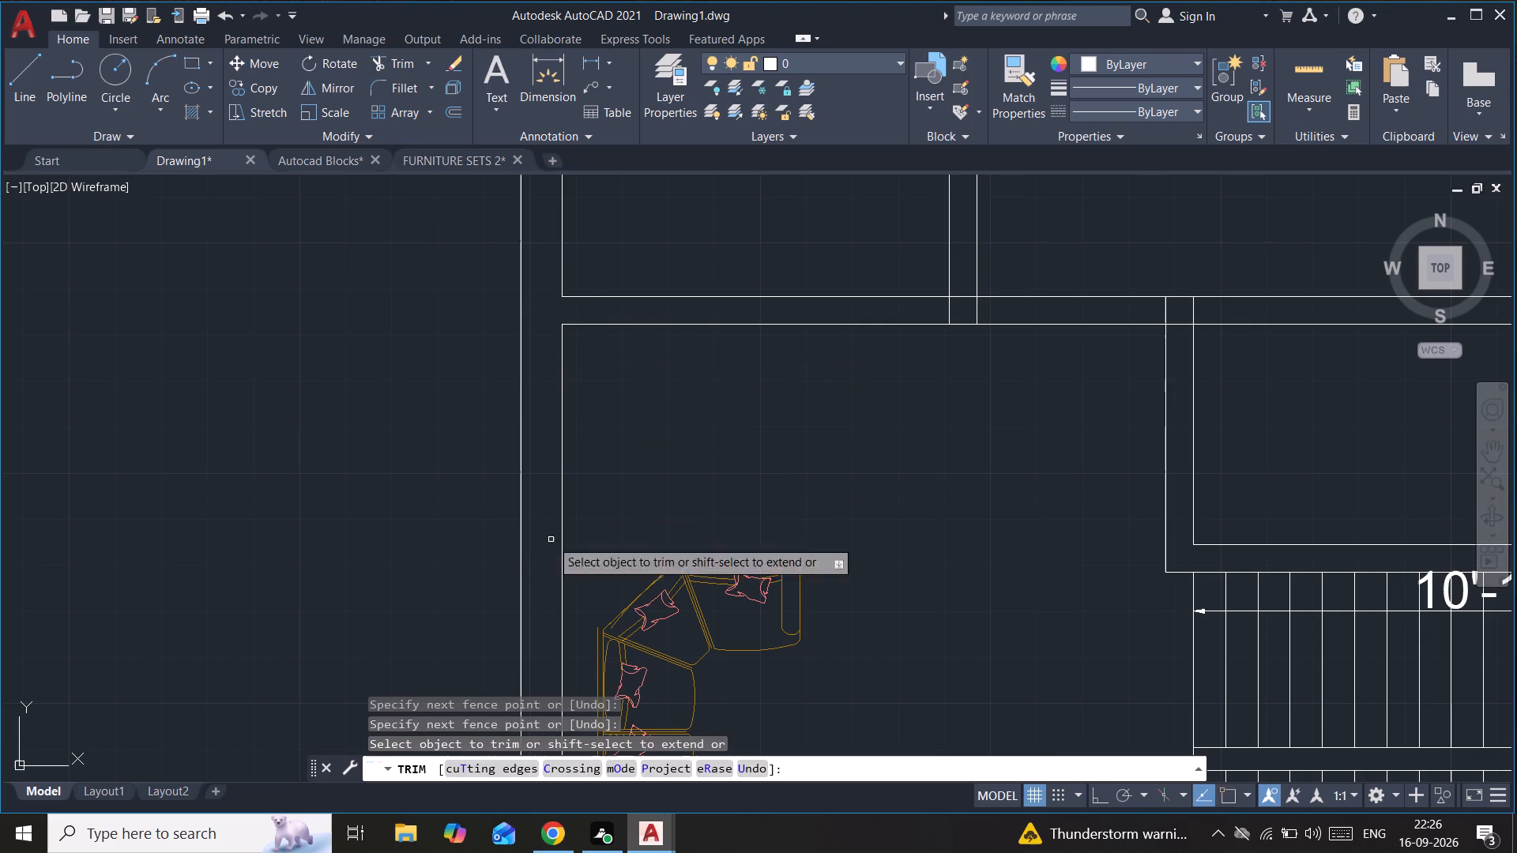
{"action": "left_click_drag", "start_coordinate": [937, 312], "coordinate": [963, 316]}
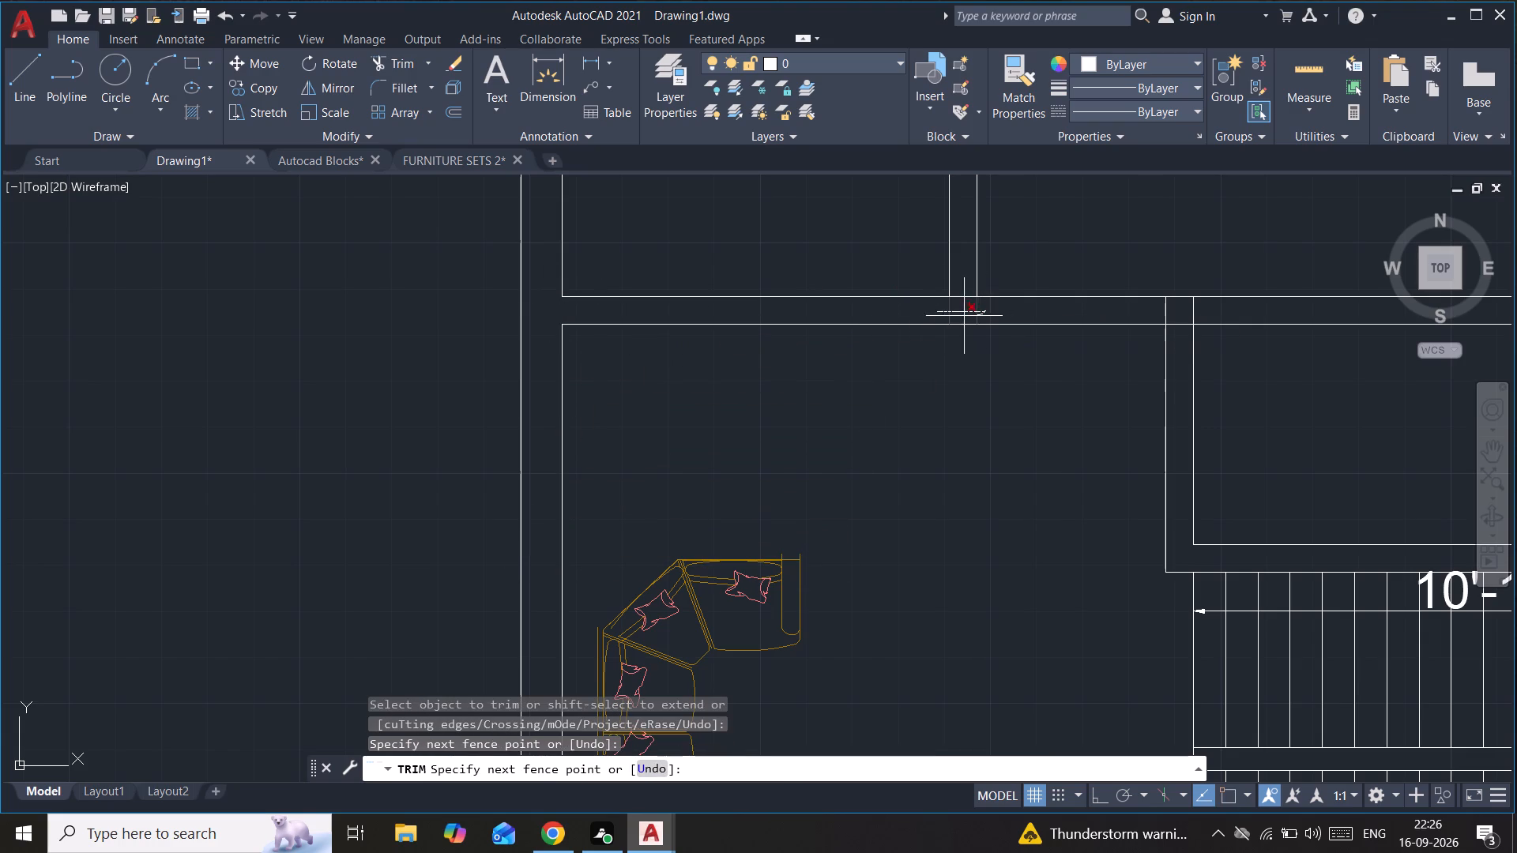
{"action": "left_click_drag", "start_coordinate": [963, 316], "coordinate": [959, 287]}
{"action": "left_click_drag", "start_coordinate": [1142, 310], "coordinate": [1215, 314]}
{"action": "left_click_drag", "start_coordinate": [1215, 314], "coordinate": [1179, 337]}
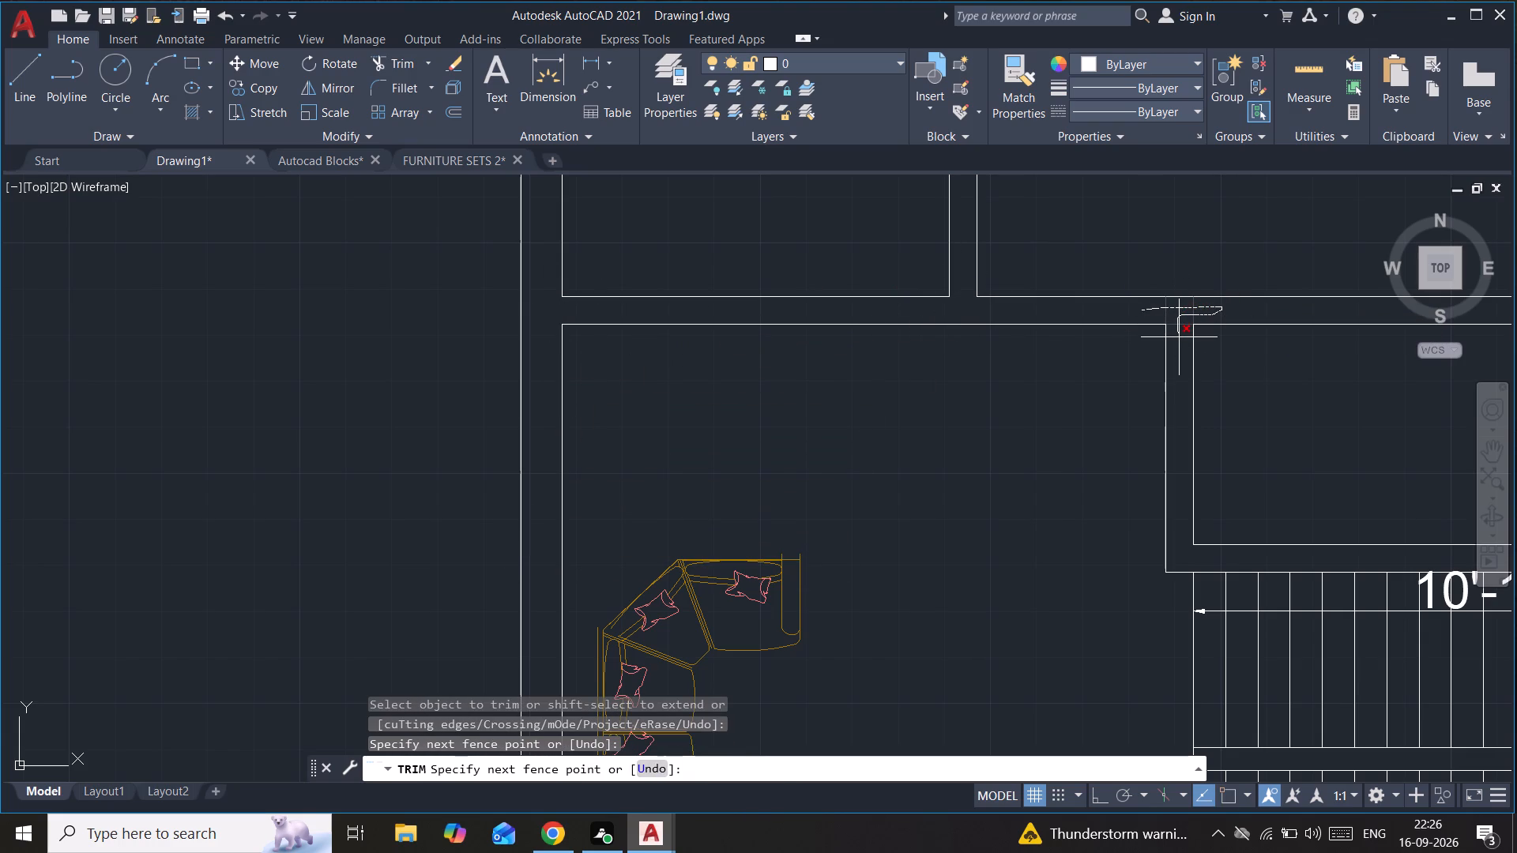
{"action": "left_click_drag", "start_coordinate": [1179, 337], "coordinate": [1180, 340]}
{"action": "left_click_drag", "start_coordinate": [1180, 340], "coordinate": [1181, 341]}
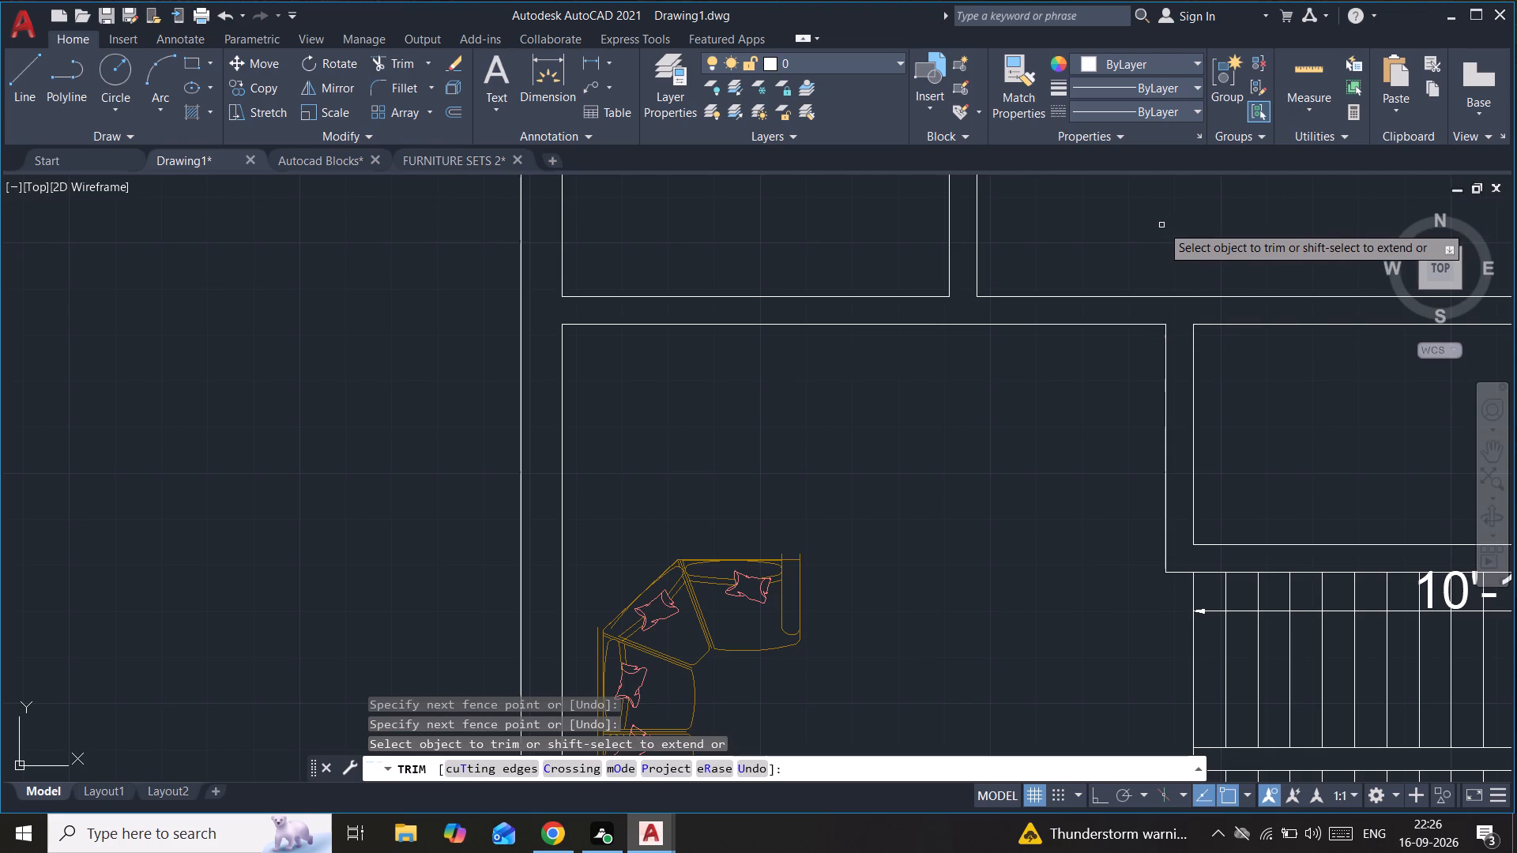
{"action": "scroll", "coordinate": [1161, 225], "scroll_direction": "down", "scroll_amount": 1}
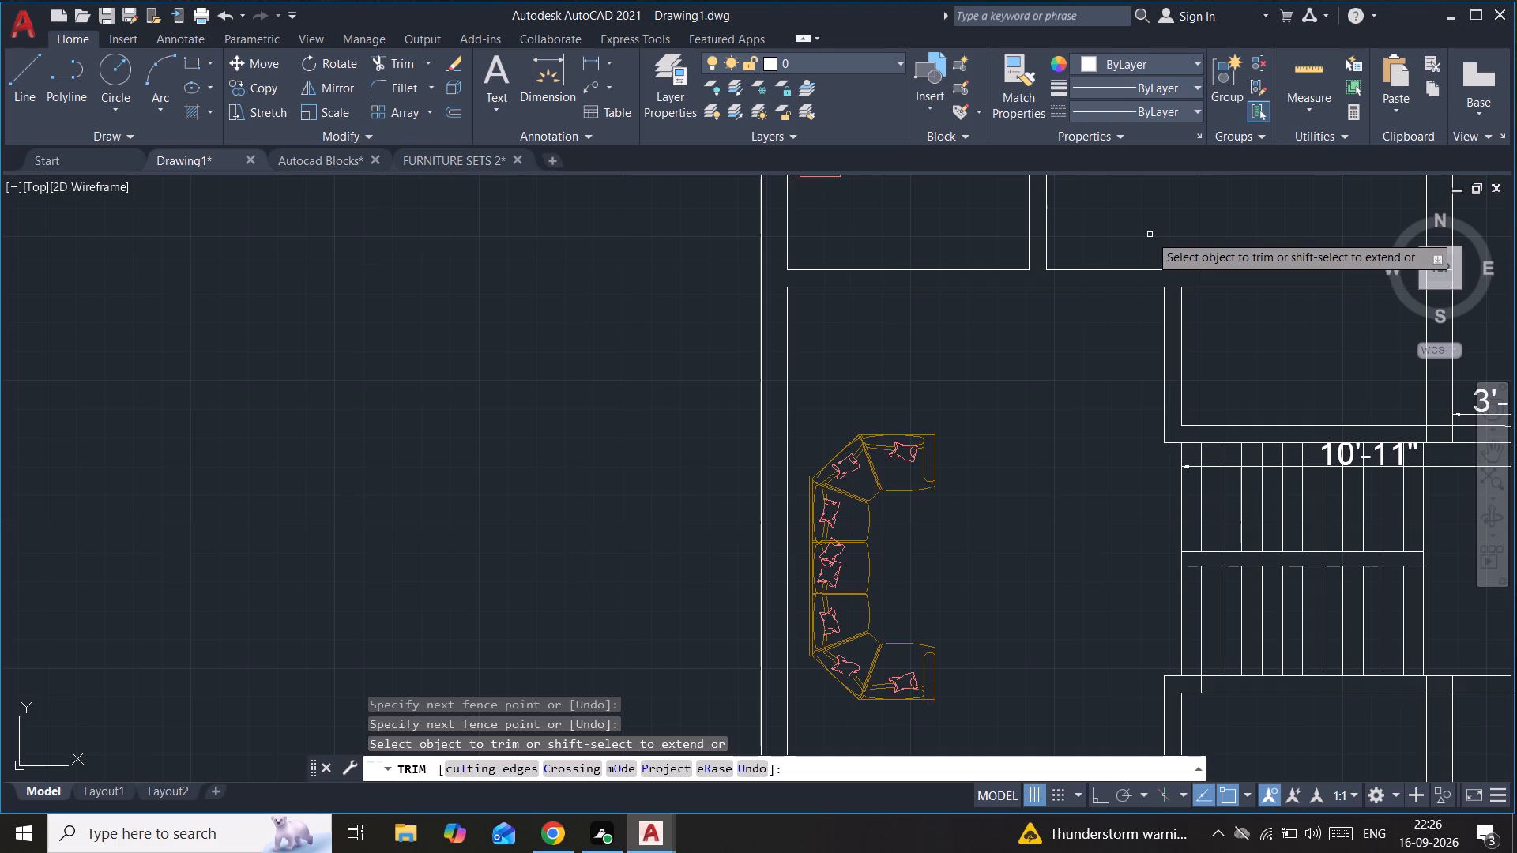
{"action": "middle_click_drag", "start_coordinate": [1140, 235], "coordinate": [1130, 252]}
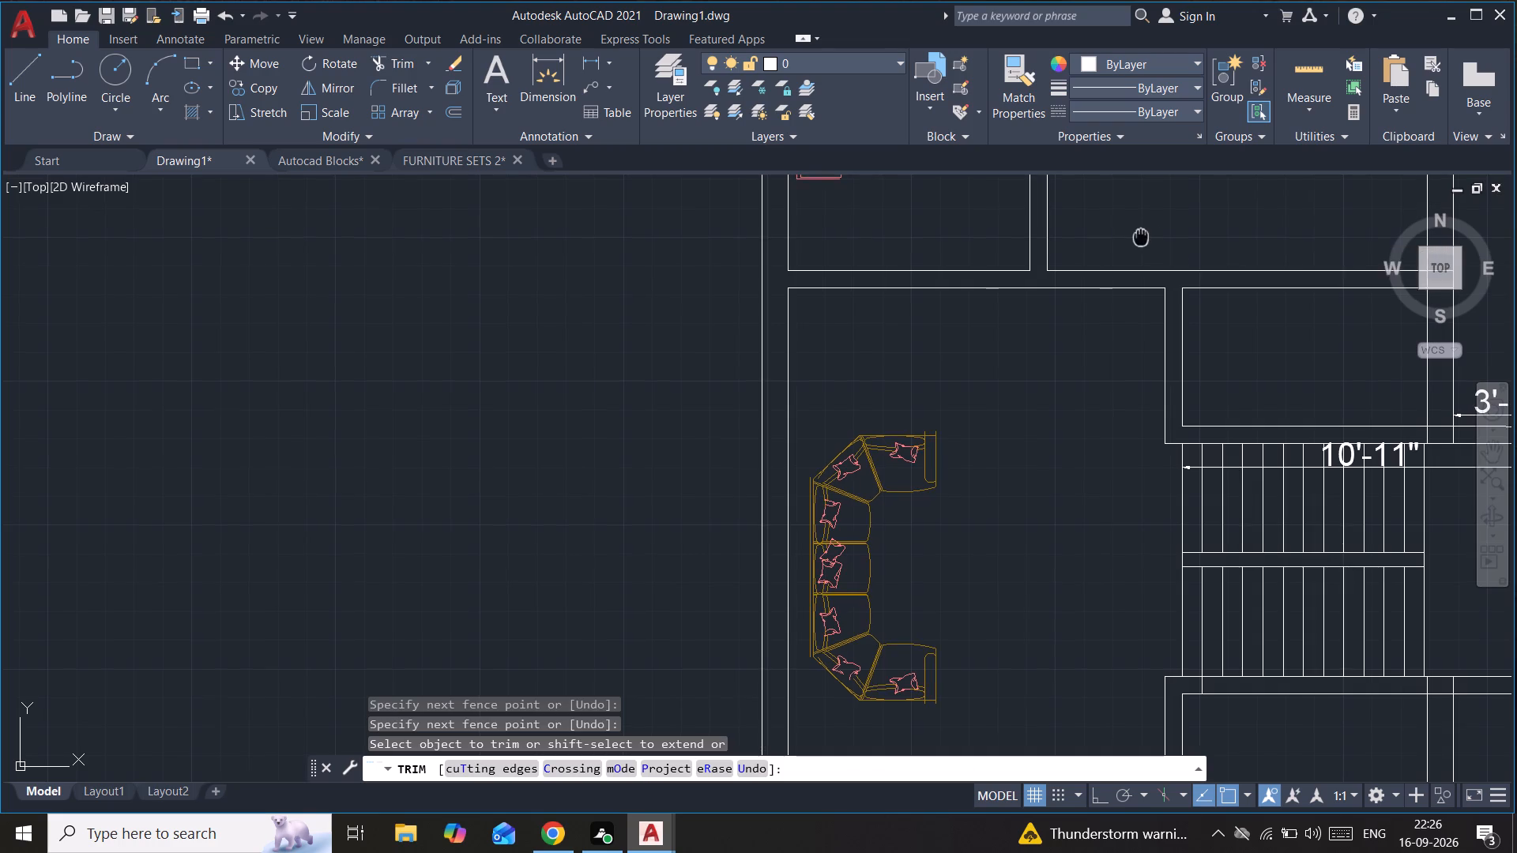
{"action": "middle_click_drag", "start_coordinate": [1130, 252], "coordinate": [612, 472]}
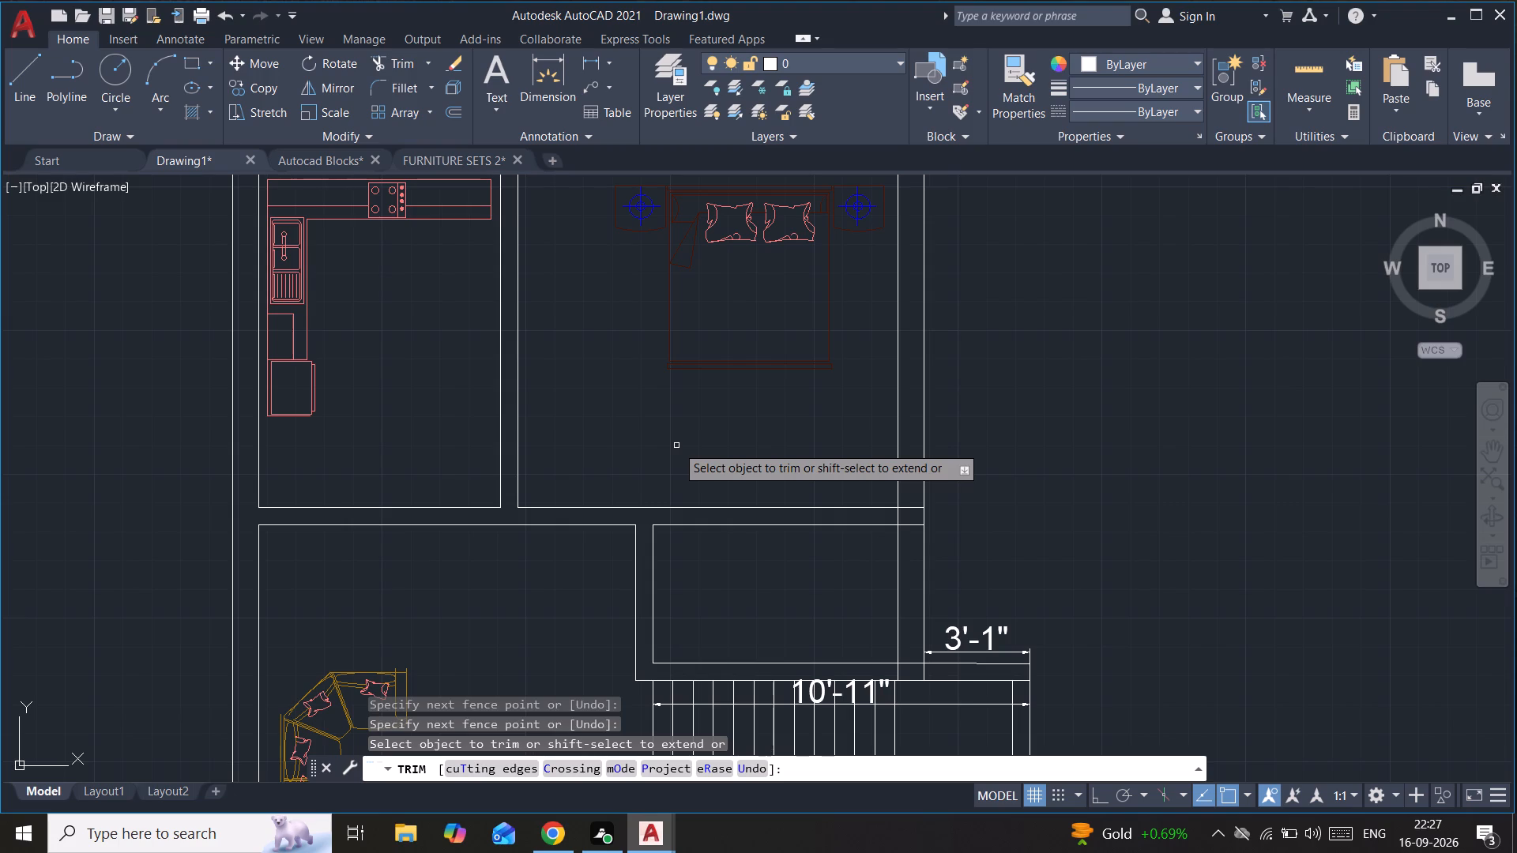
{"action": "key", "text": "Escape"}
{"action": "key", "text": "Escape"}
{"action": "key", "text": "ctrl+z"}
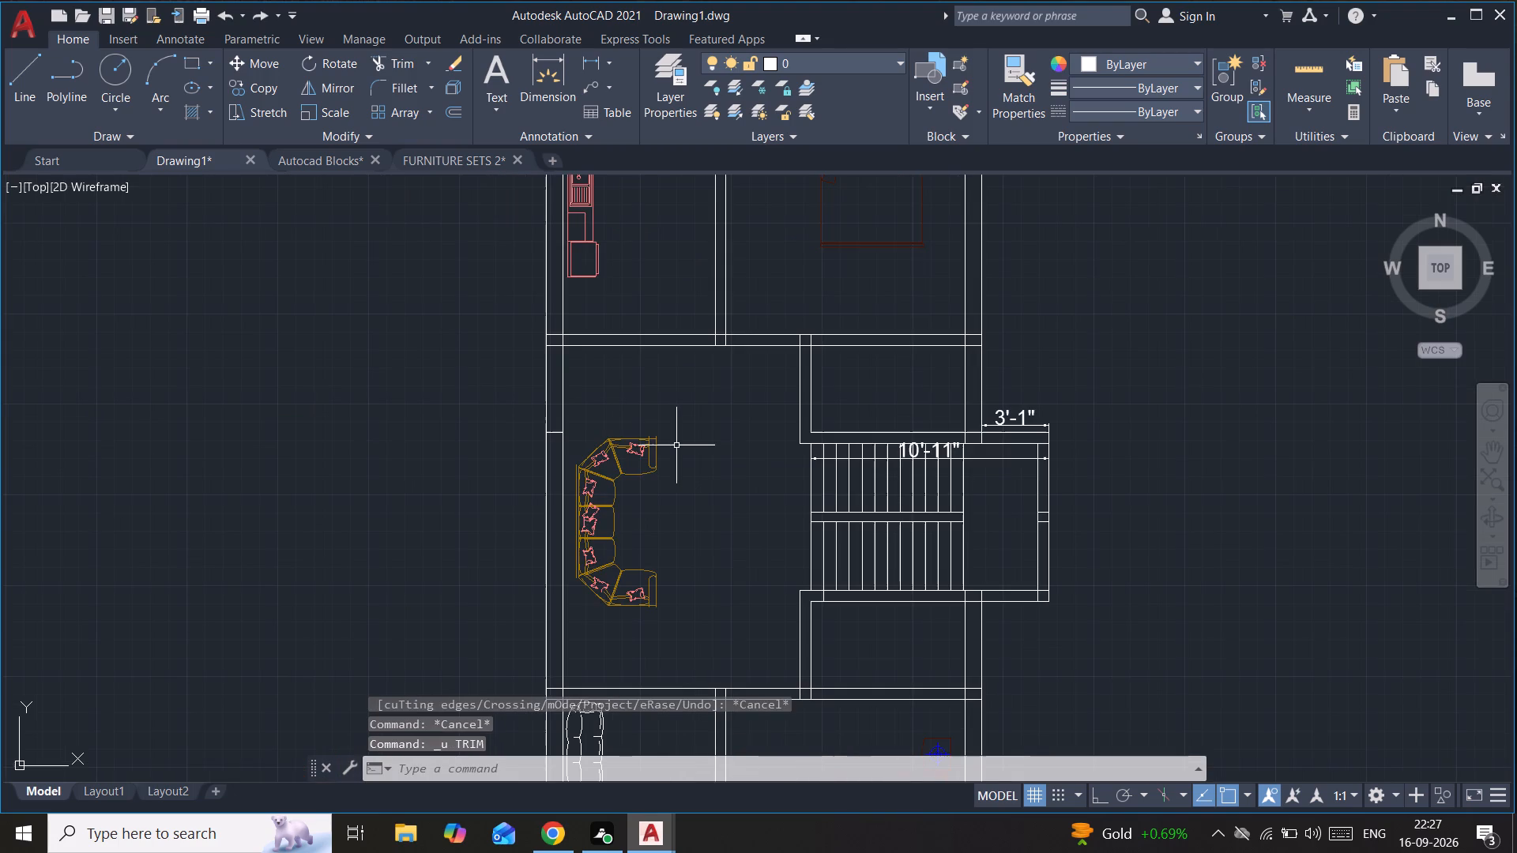
Offset the kitchen-bedroom partition's east line east, its west line west and the cross wall's south line south, each by 6".
{"action": "middle_click_drag", "start_coordinate": [850, 255], "coordinate": [771, 392]}
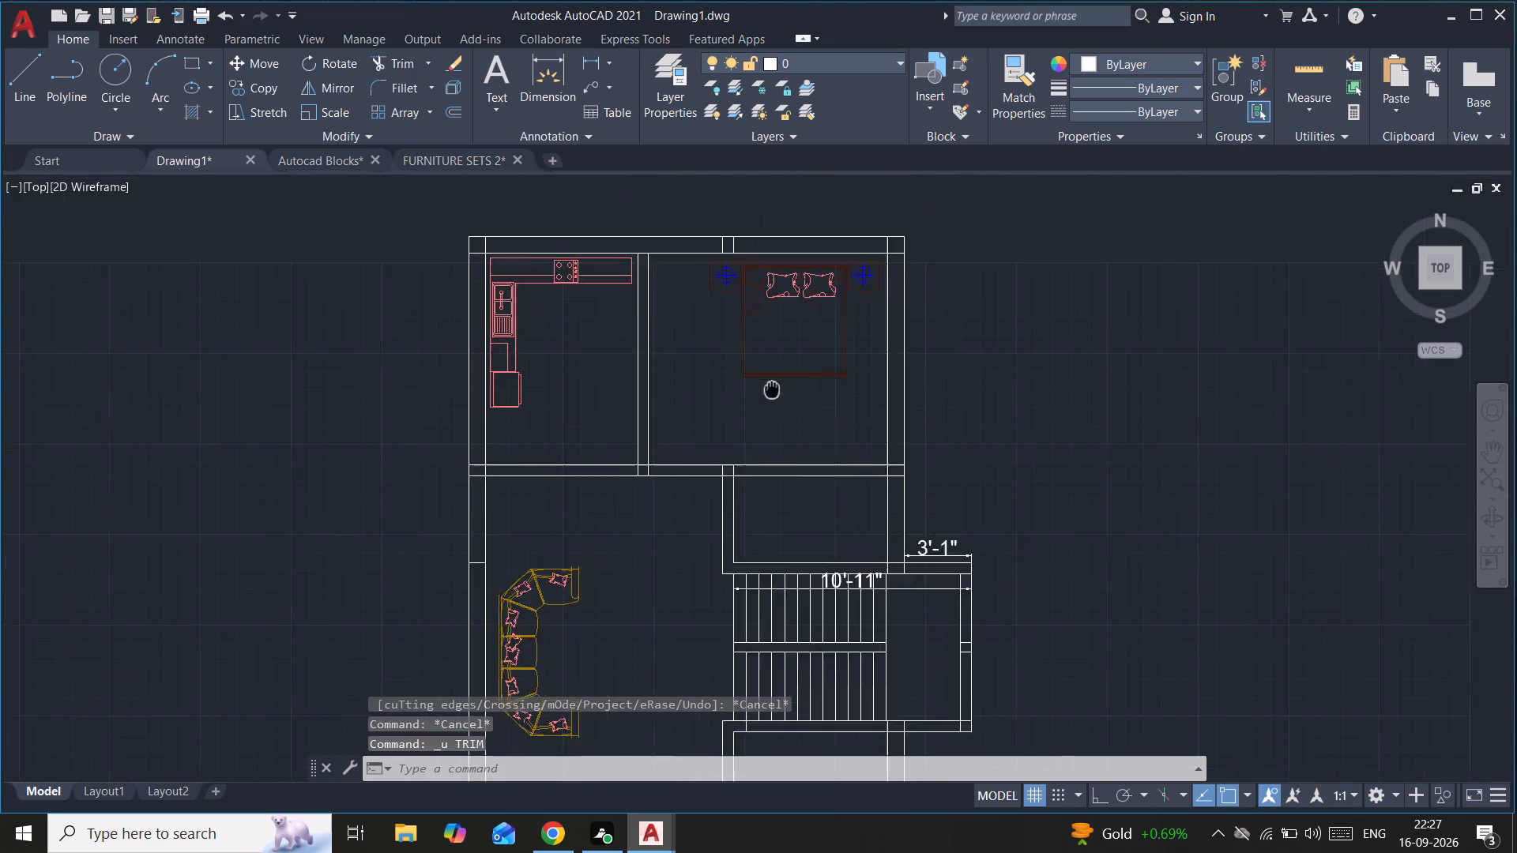
{"action": "middle_click_drag", "start_coordinate": [771, 392], "coordinate": [817, 411]}
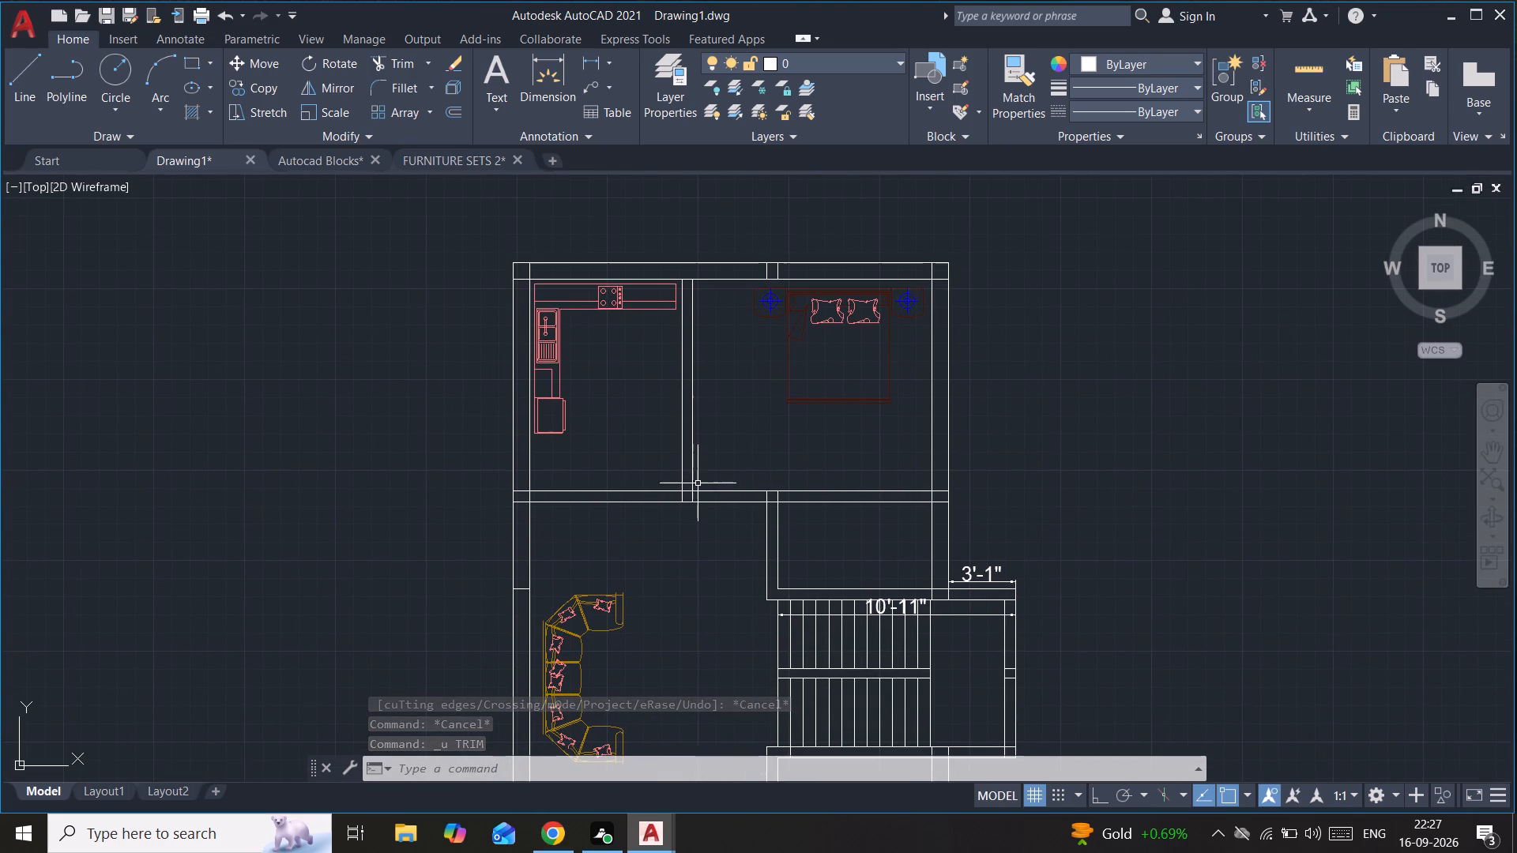
{"action": "left_click", "coordinate": [694, 480]}
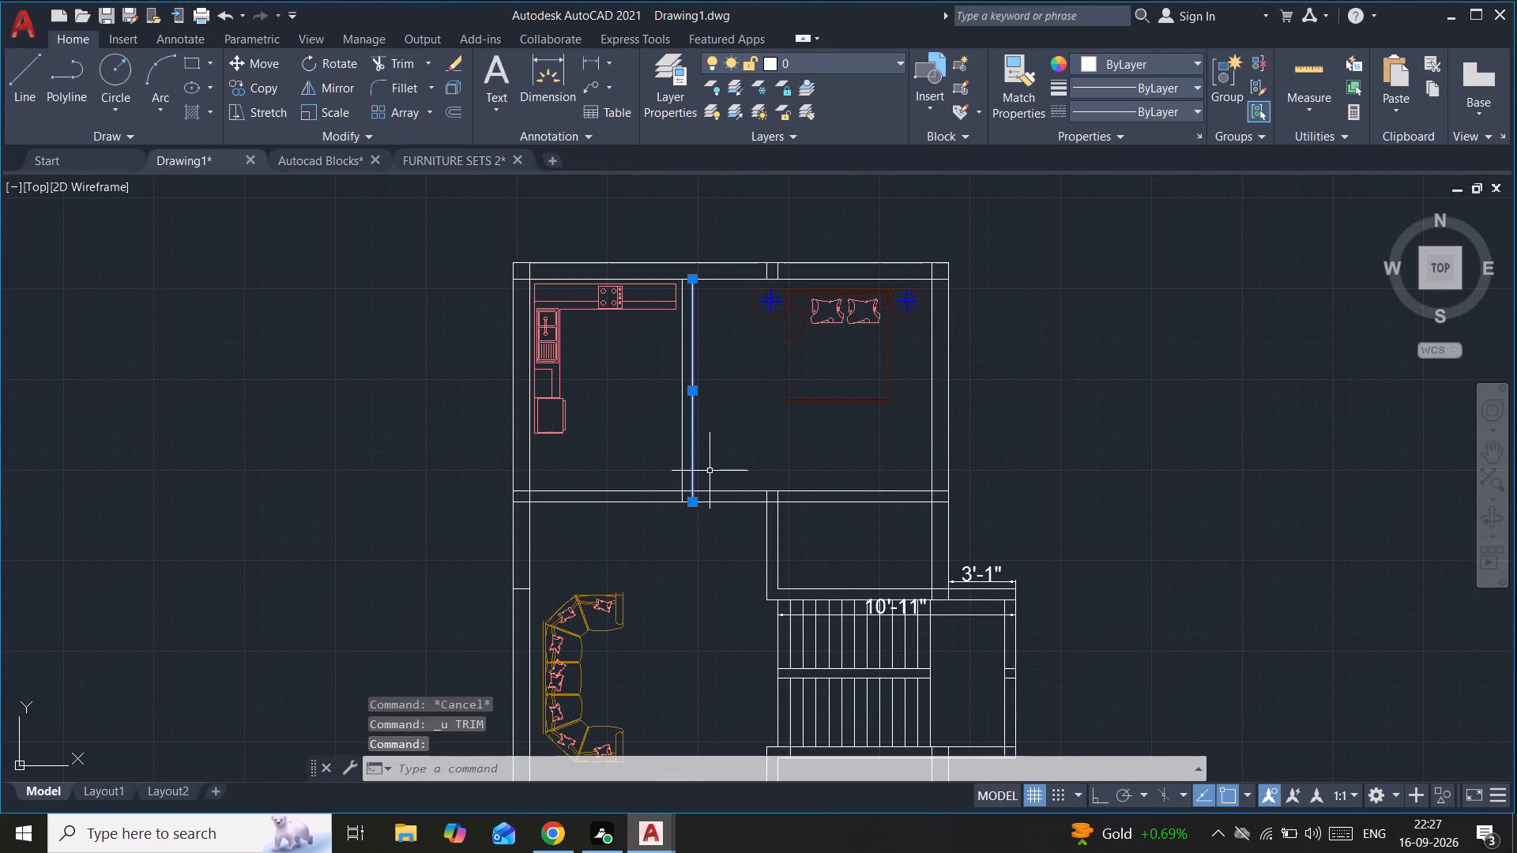
{"action": "type", "text": "of"}
{"action": "key", "text": "Return"}
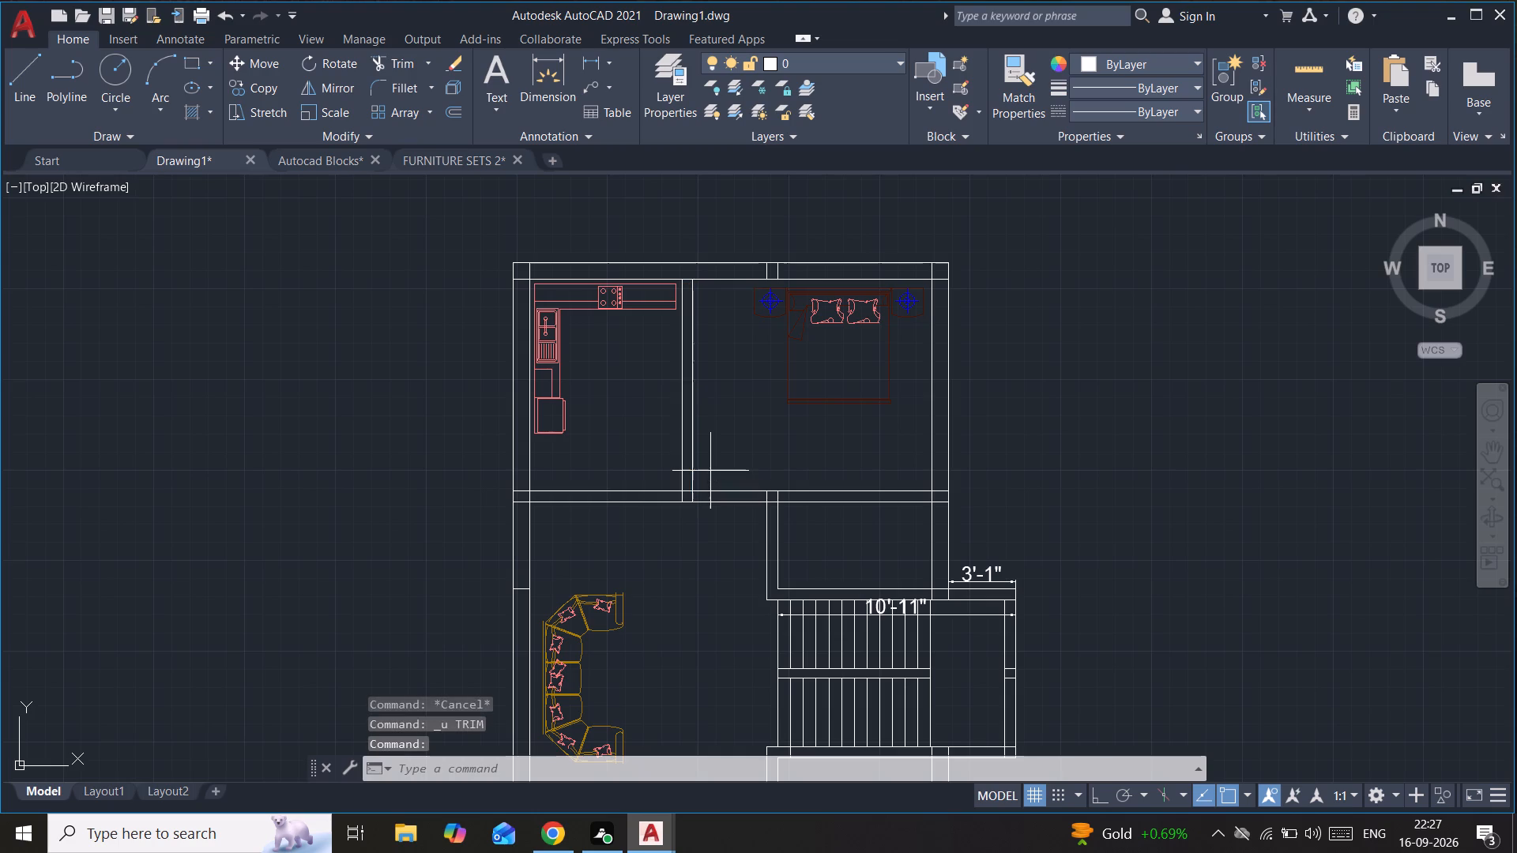
{"action": "type", "text": "6\""}
{"action": "key", "text": "Return"}
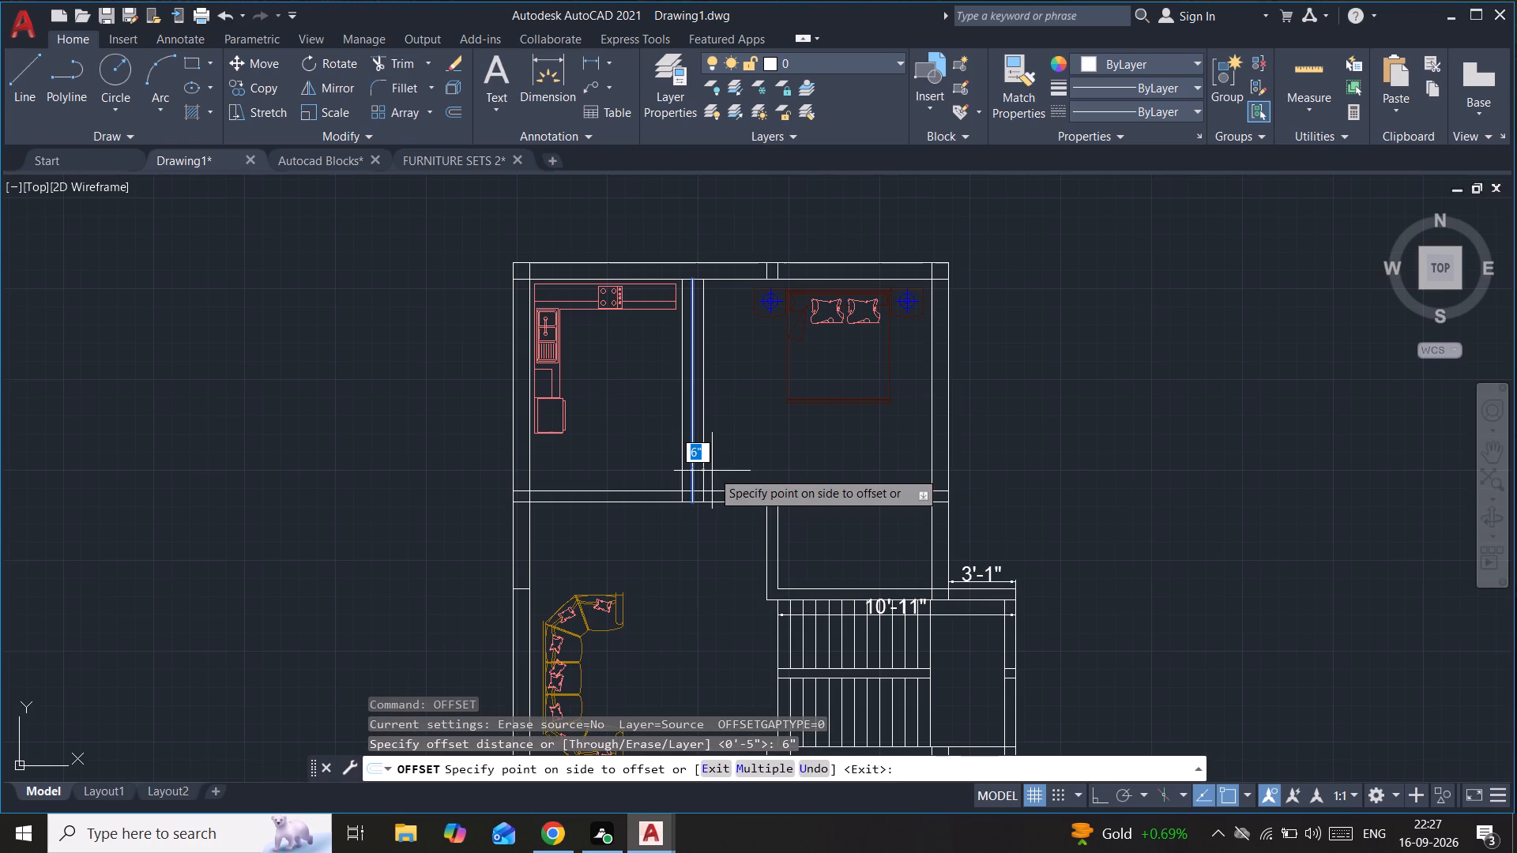
{"action": "left_click", "coordinate": [777, 447]}
{"action": "left_click", "coordinate": [683, 481]}
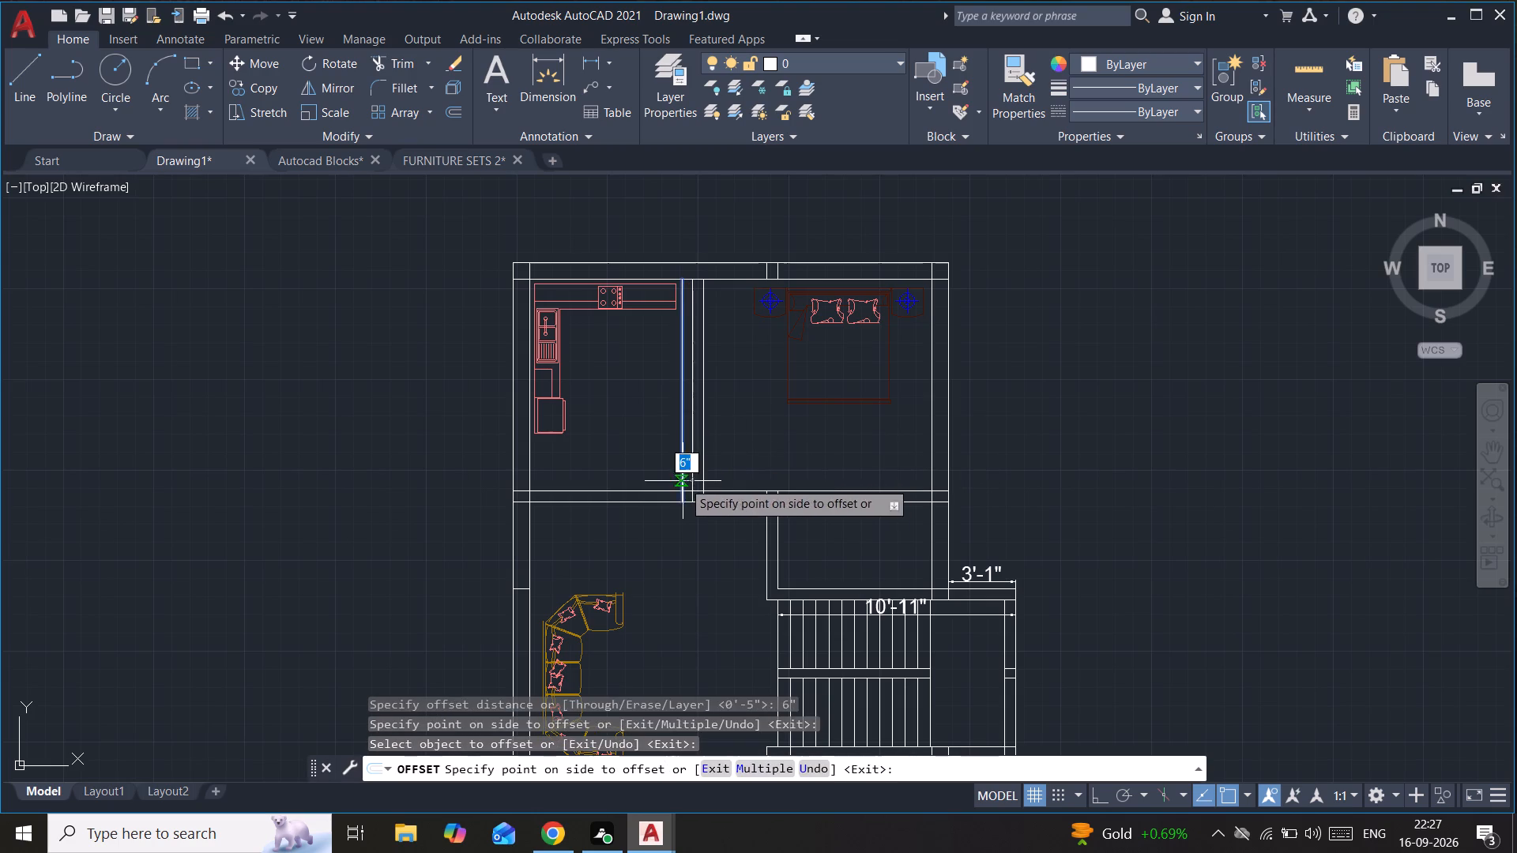
{"action": "left_click", "coordinate": [647, 483]}
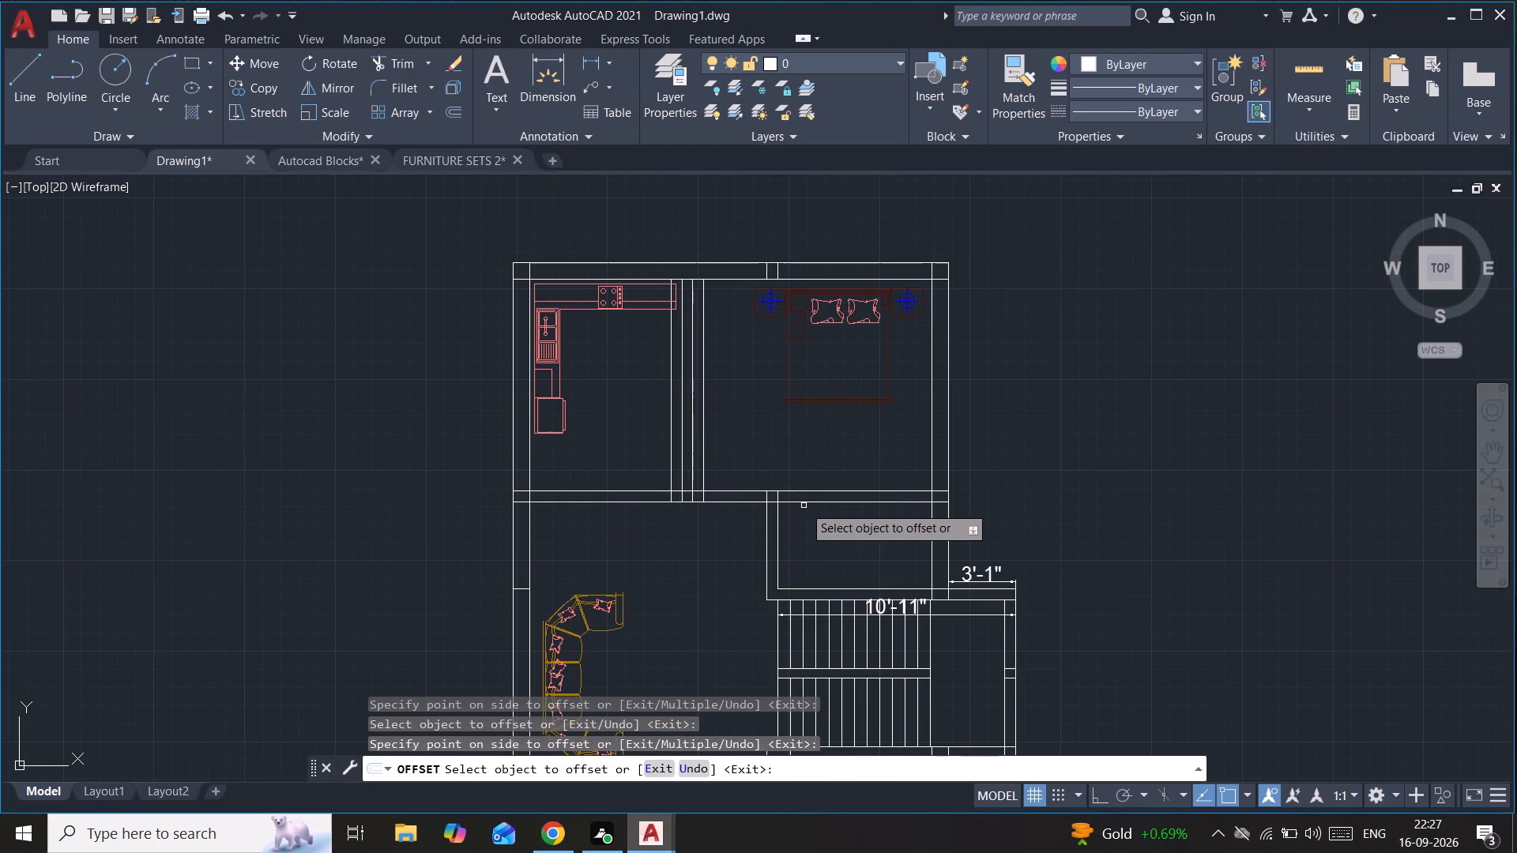
{"action": "left_click", "coordinate": [814, 503]}
{"action": "left_click", "coordinate": [820, 529]}
{"action": "key", "text": "Escape"}
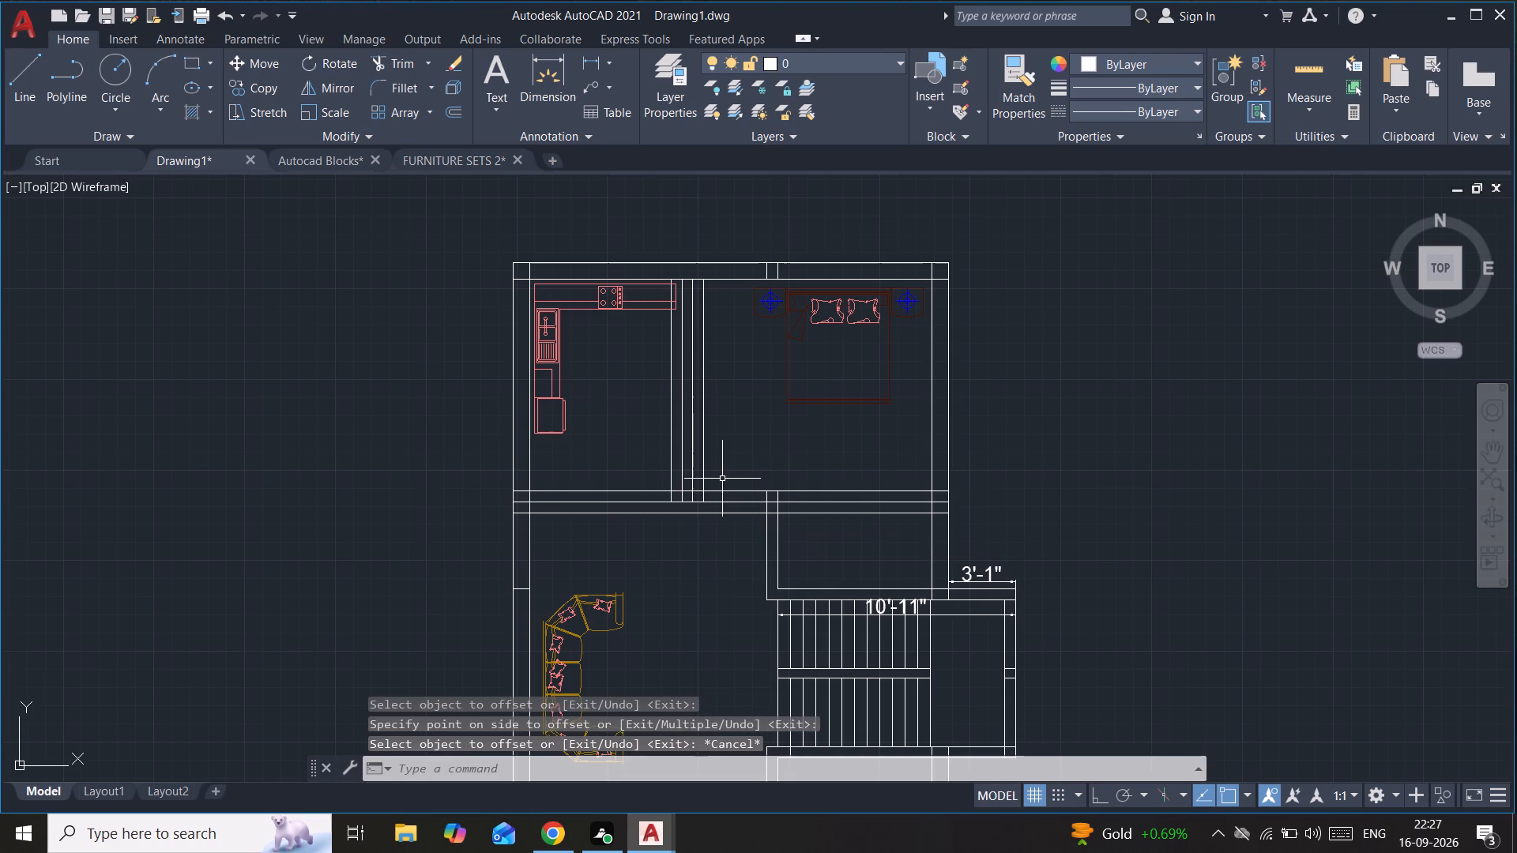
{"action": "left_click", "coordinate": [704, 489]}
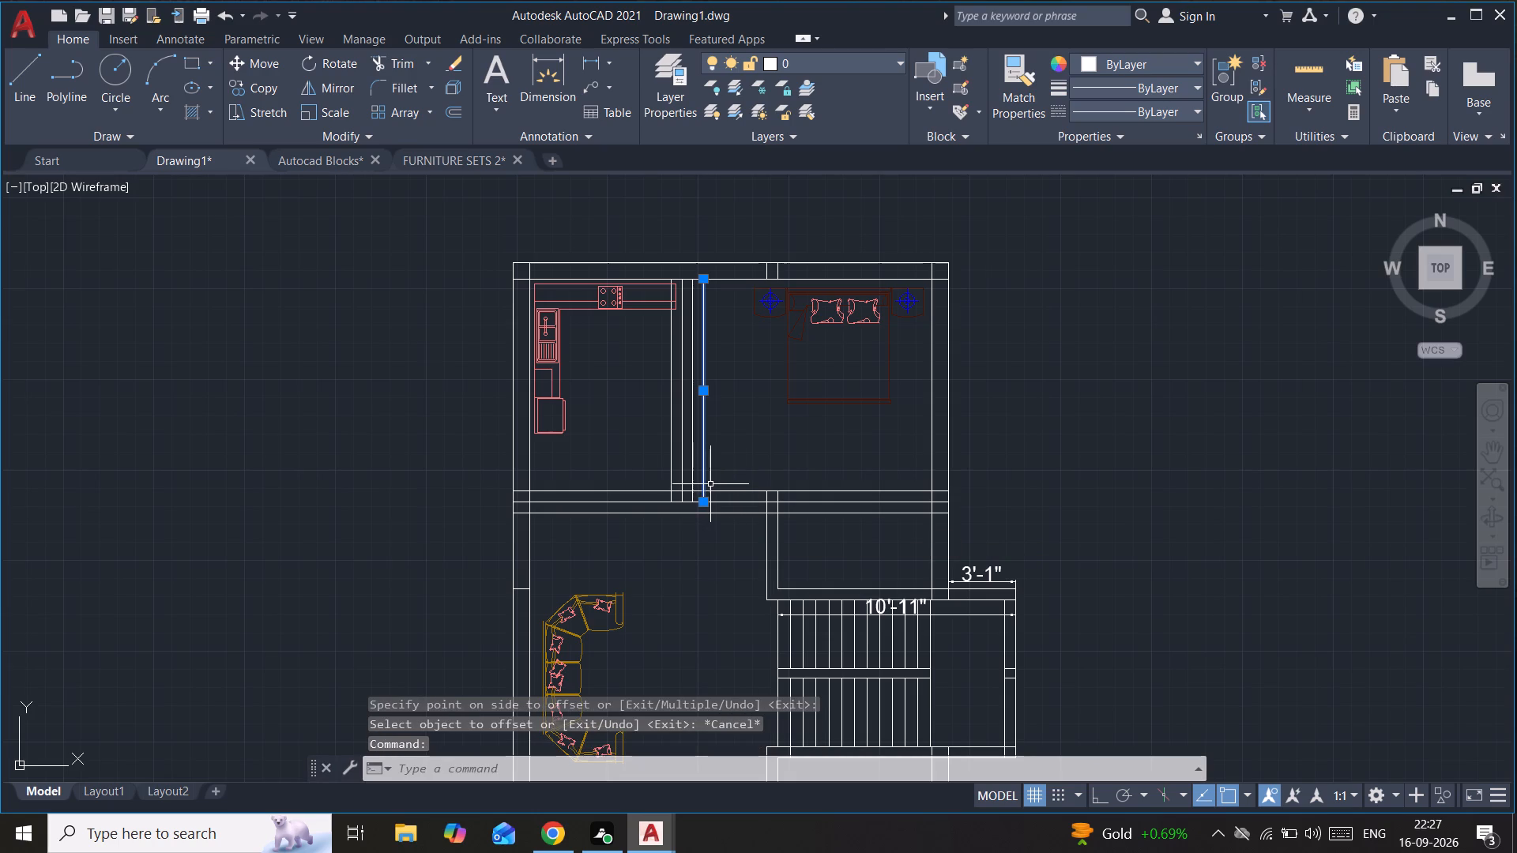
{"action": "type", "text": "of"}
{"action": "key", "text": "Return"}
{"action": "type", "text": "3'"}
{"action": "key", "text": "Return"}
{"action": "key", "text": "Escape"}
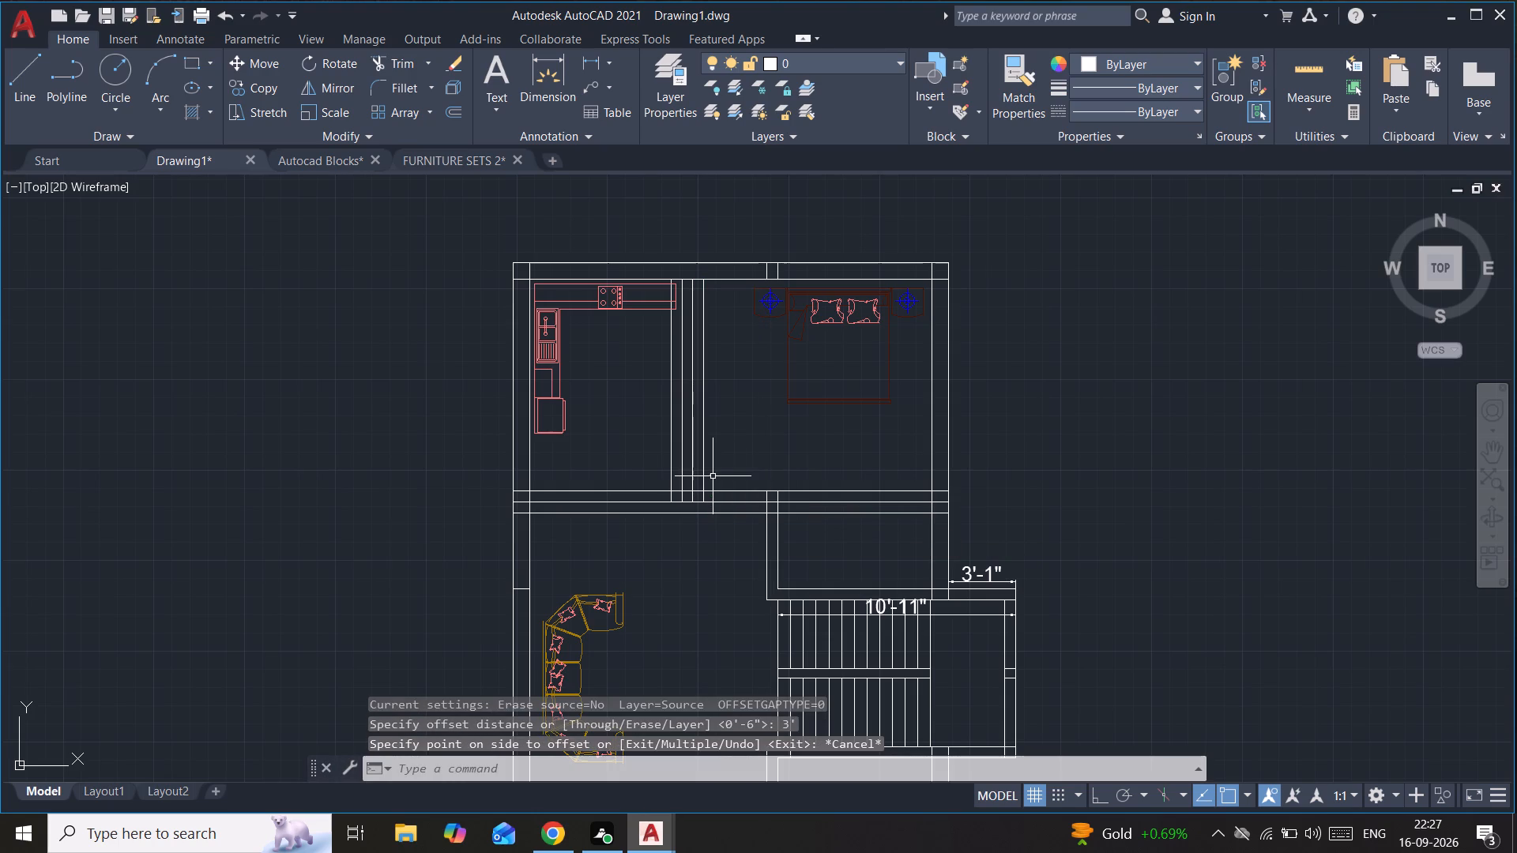
Offset the three 6" jamb lines a further 2'6": one east into the bedroom, one west into the kitchen, one south of the cross wall.
{"action": "left_click", "coordinate": [704, 479]}
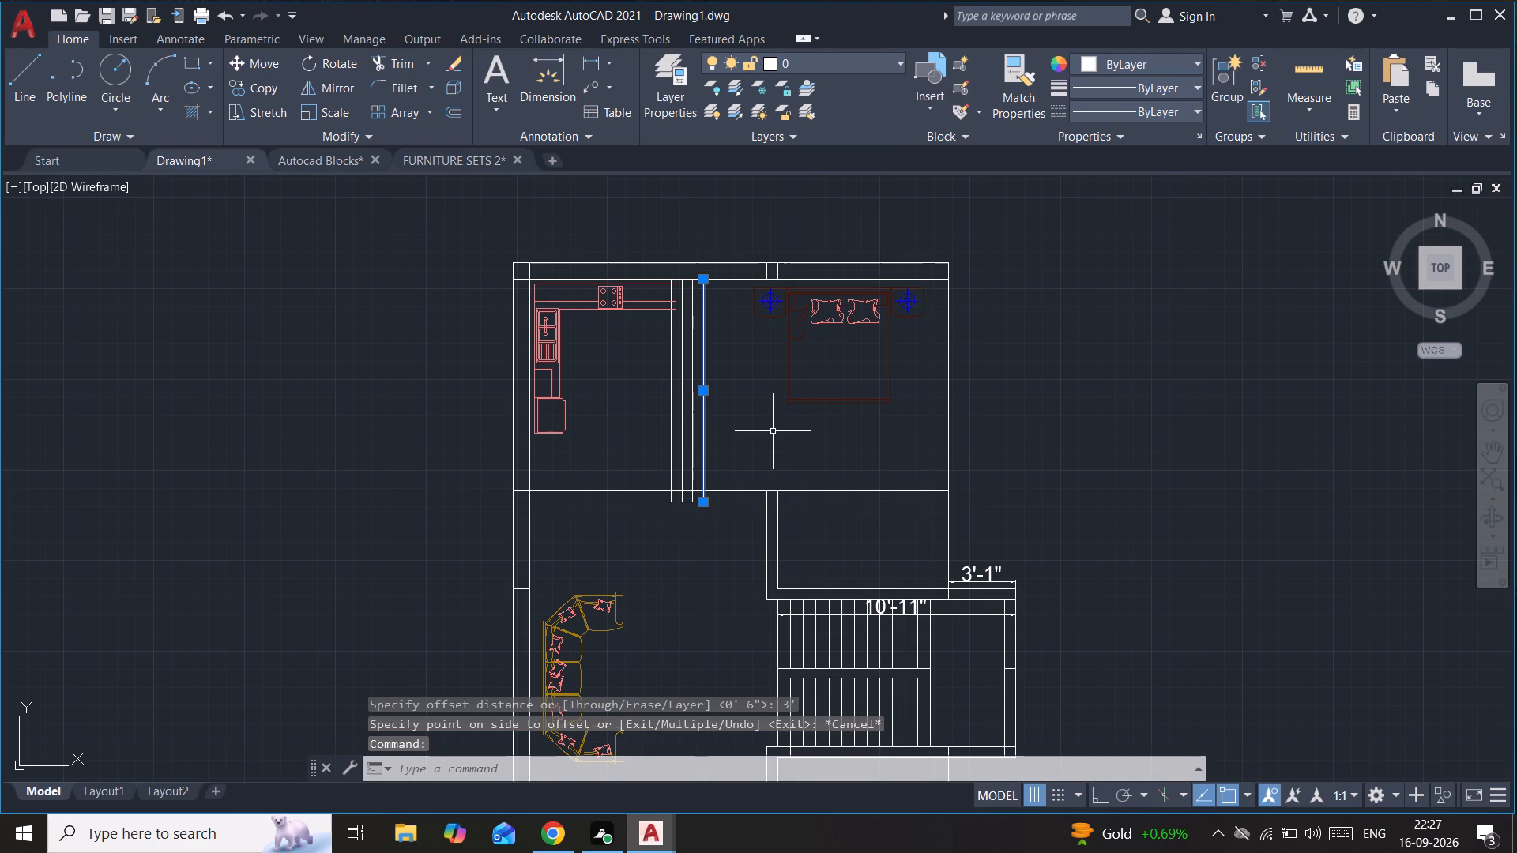
{"action": "type", "text": "of"}
{"action": "key", "text": "Return"}
{"action": "type", "text": "2'"}
{"action": "type", "text": "6\""}
{"action": "key", "text": "Return"}
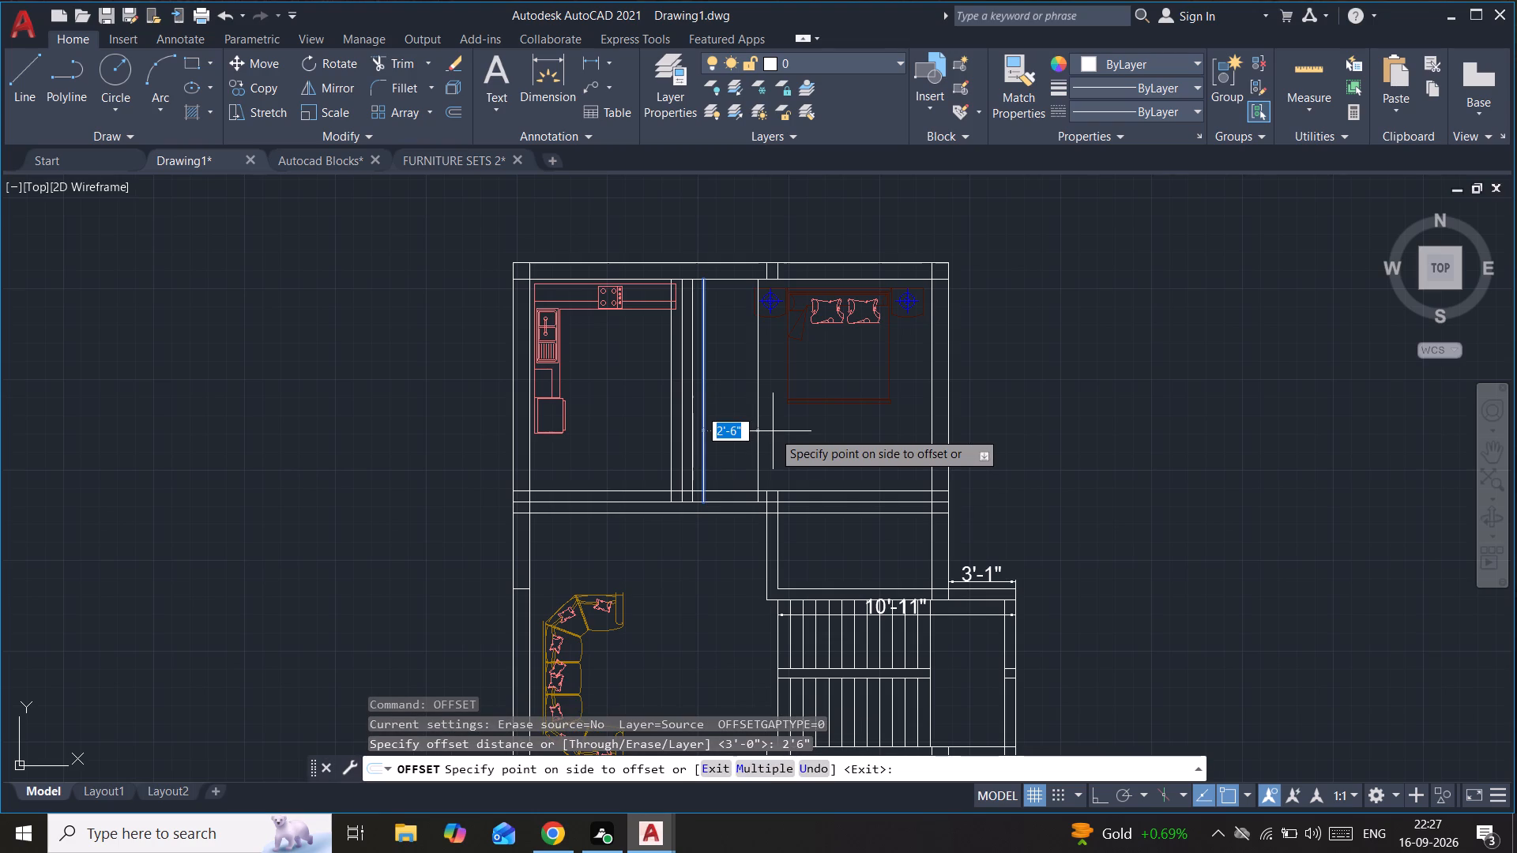
{"action": "left_click", "coordinate": [781, 411]}
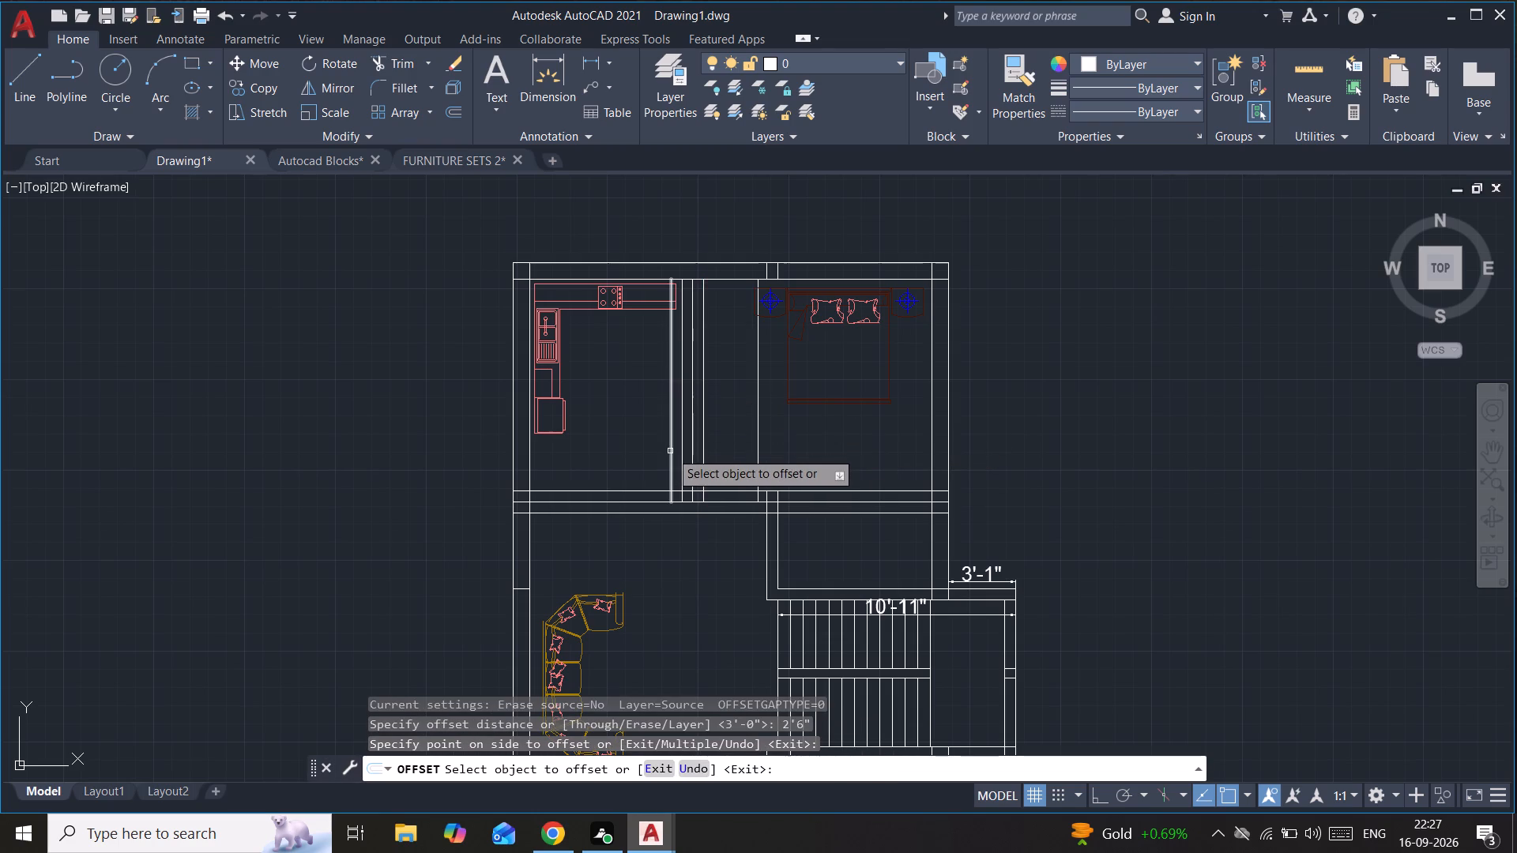
{"action": "left_click", "coordinate": [670, 451]}
{"action": "left_click", "coordinate": [614, 452]}
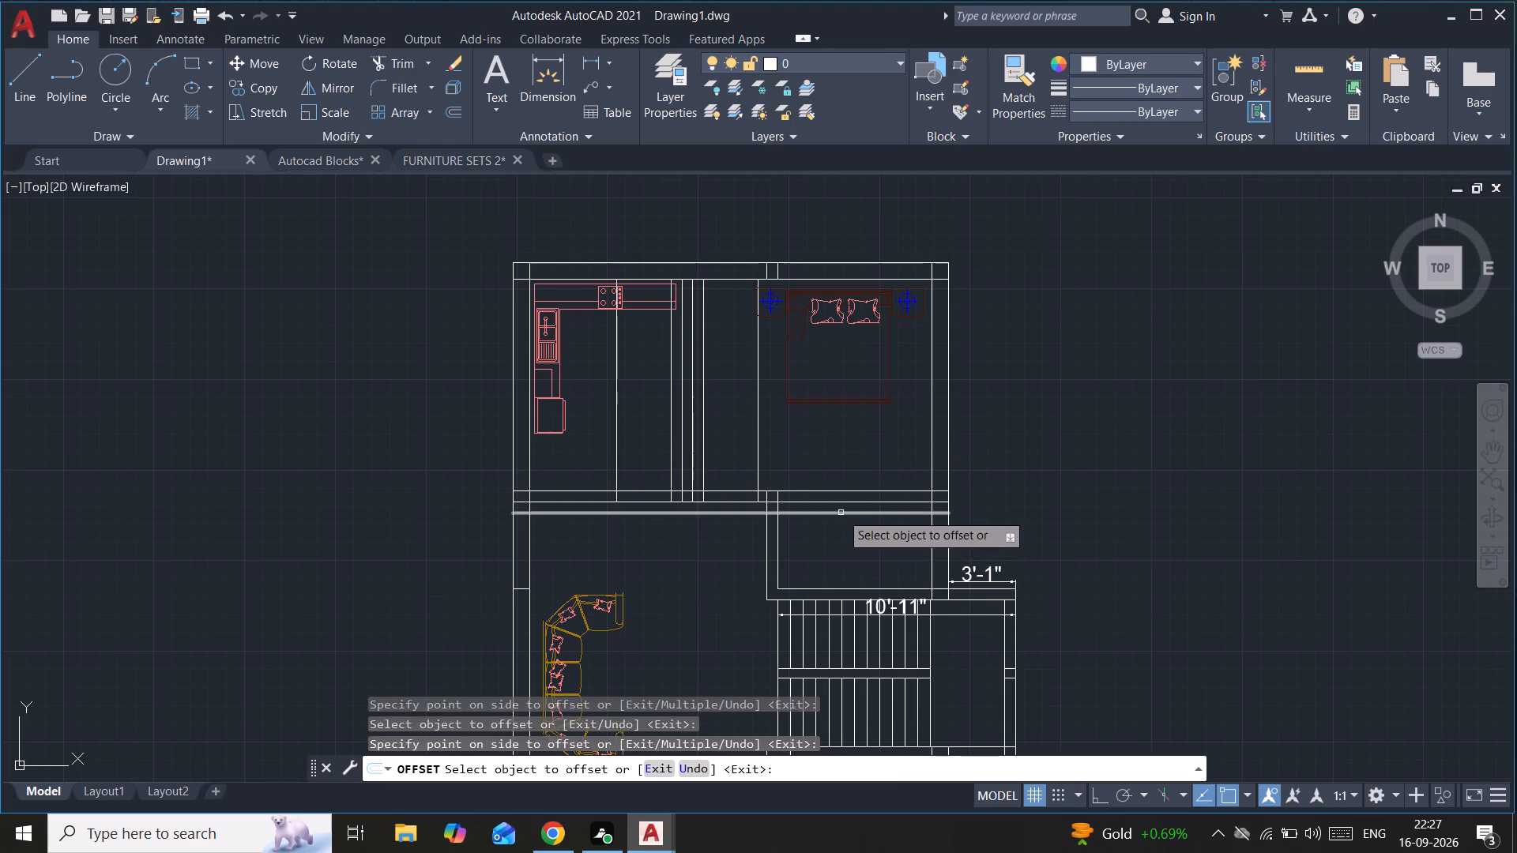
{"action": "left_click", "coordinate": [841, 513]}
{"action": "left_click", "coordinate": [843, 550]}
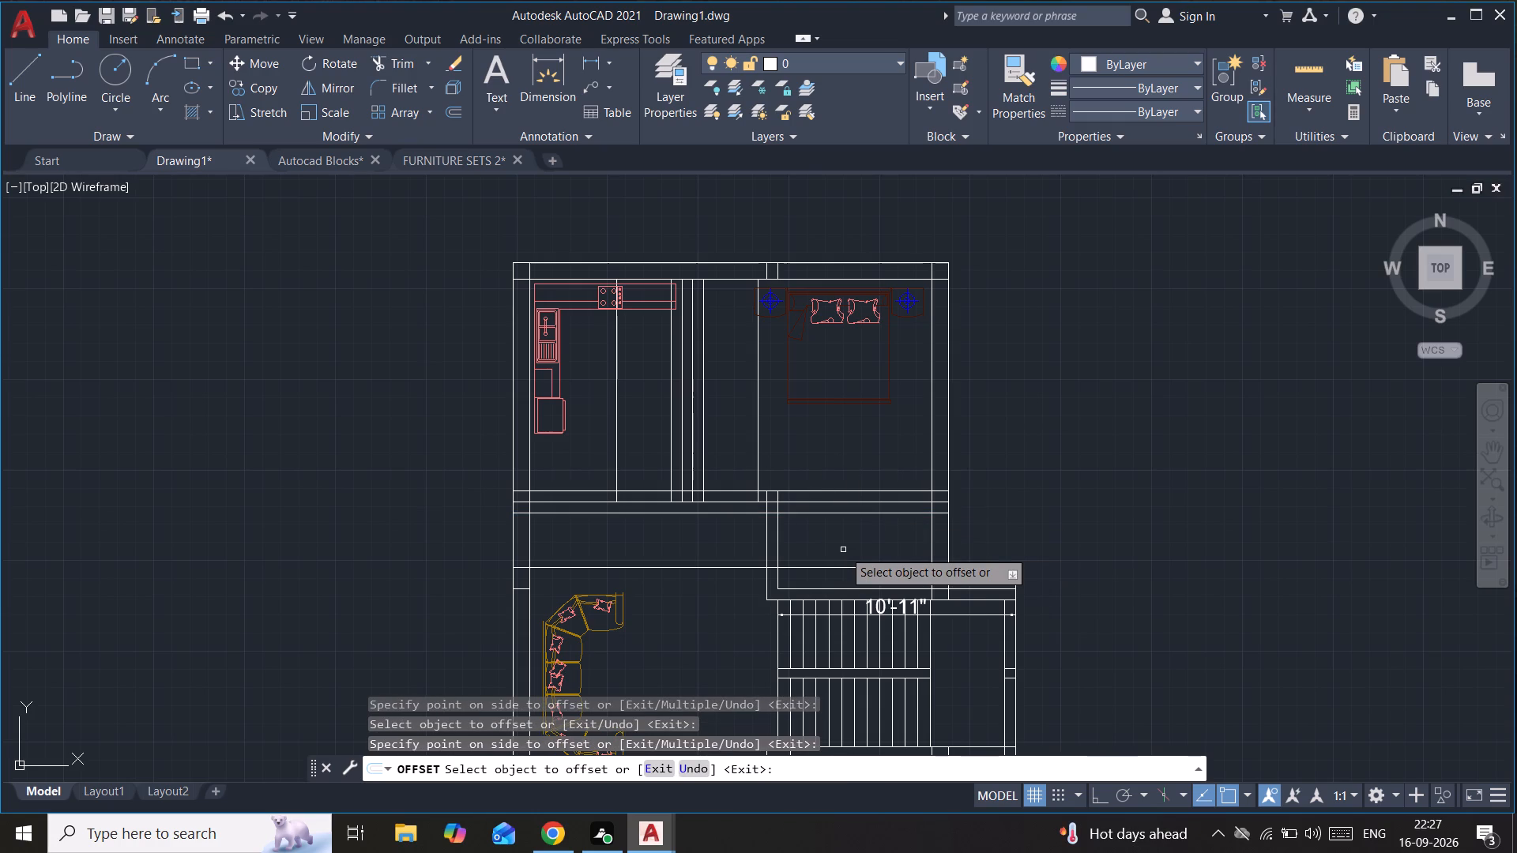
{"action": "middle_click_drag", "start_coordinate": [843, 550], "coordinate": [843, 525]}
{"action": "key", "text": "Escape"}
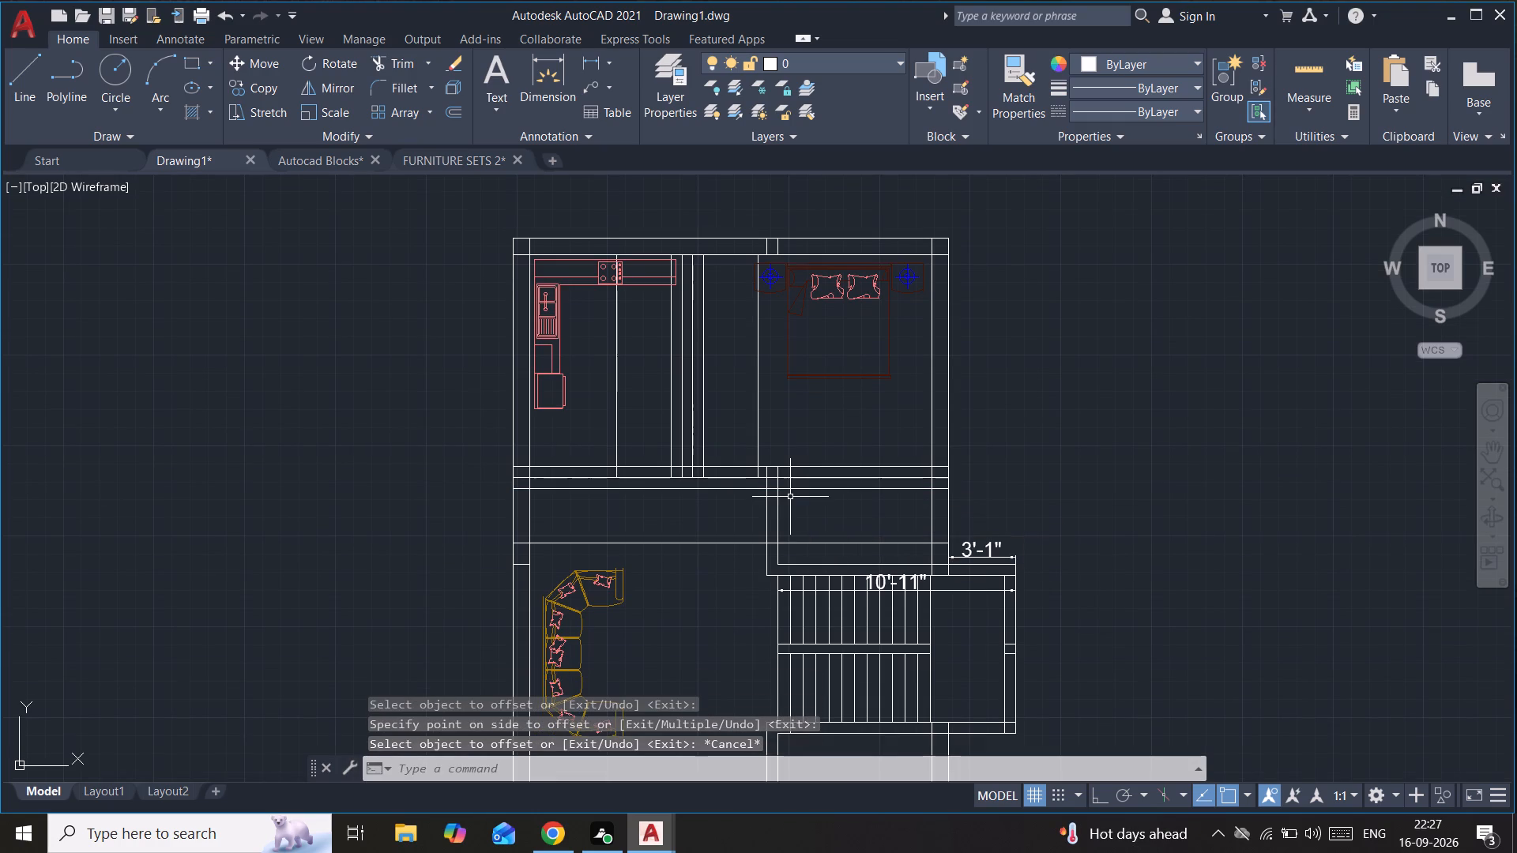
Trim the horizontal jamb lines across the living area and cut the 2'6" door opening between them in the partition north of the stair.
{"action": "type", "text": "tr"}
{"action": "key", "text": "Return"}
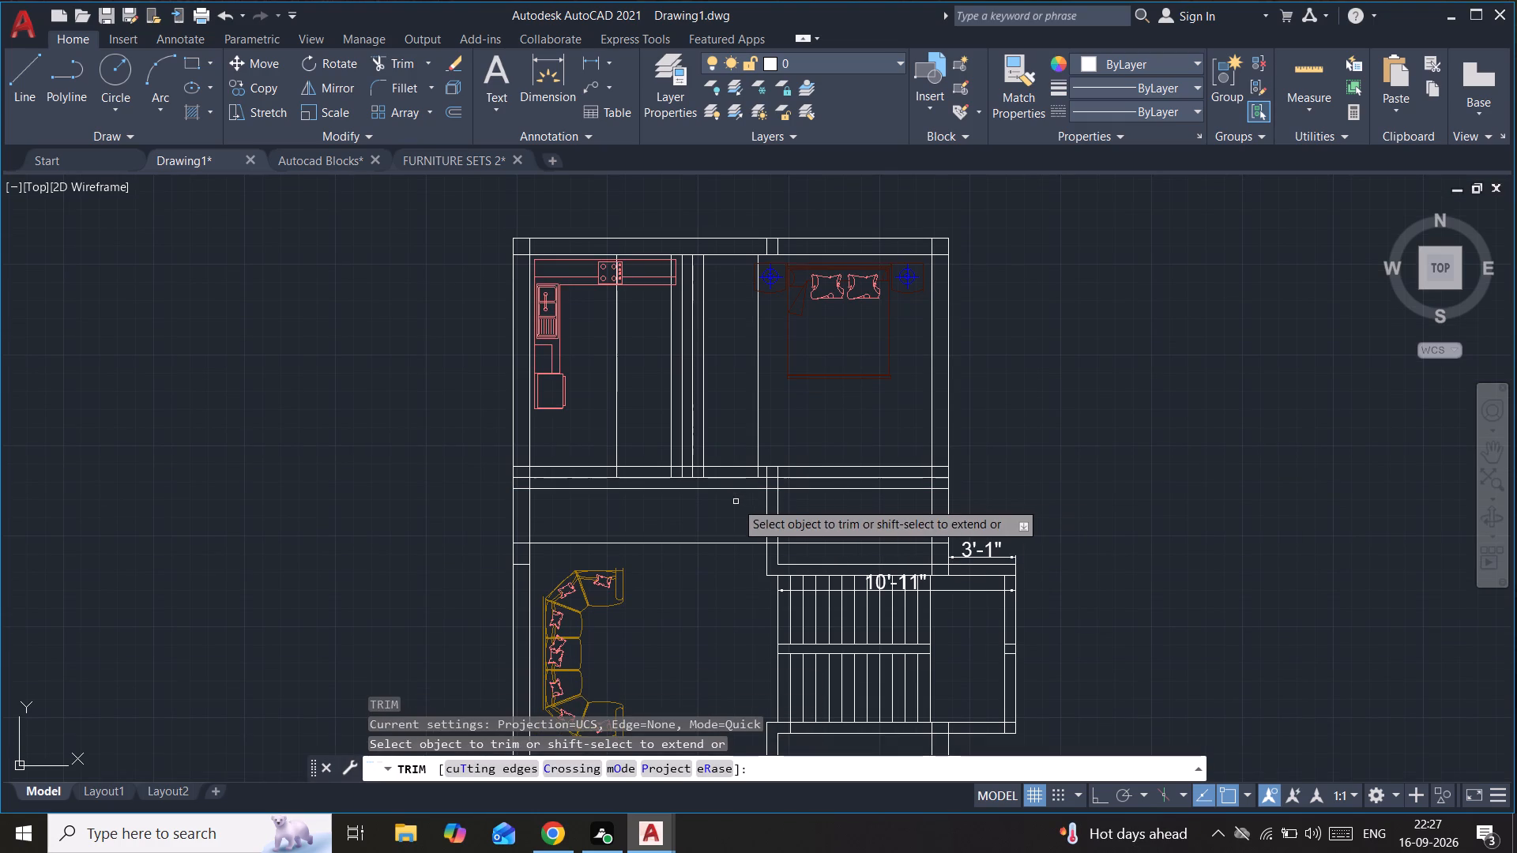
{"action": "left_click_drag", "start_coordinate": [747, 489], "coordinate": [747, 555]}
{"action": "left_click_drag", "start_coordinate": [746, 555], "coordinate": [743, 530]}
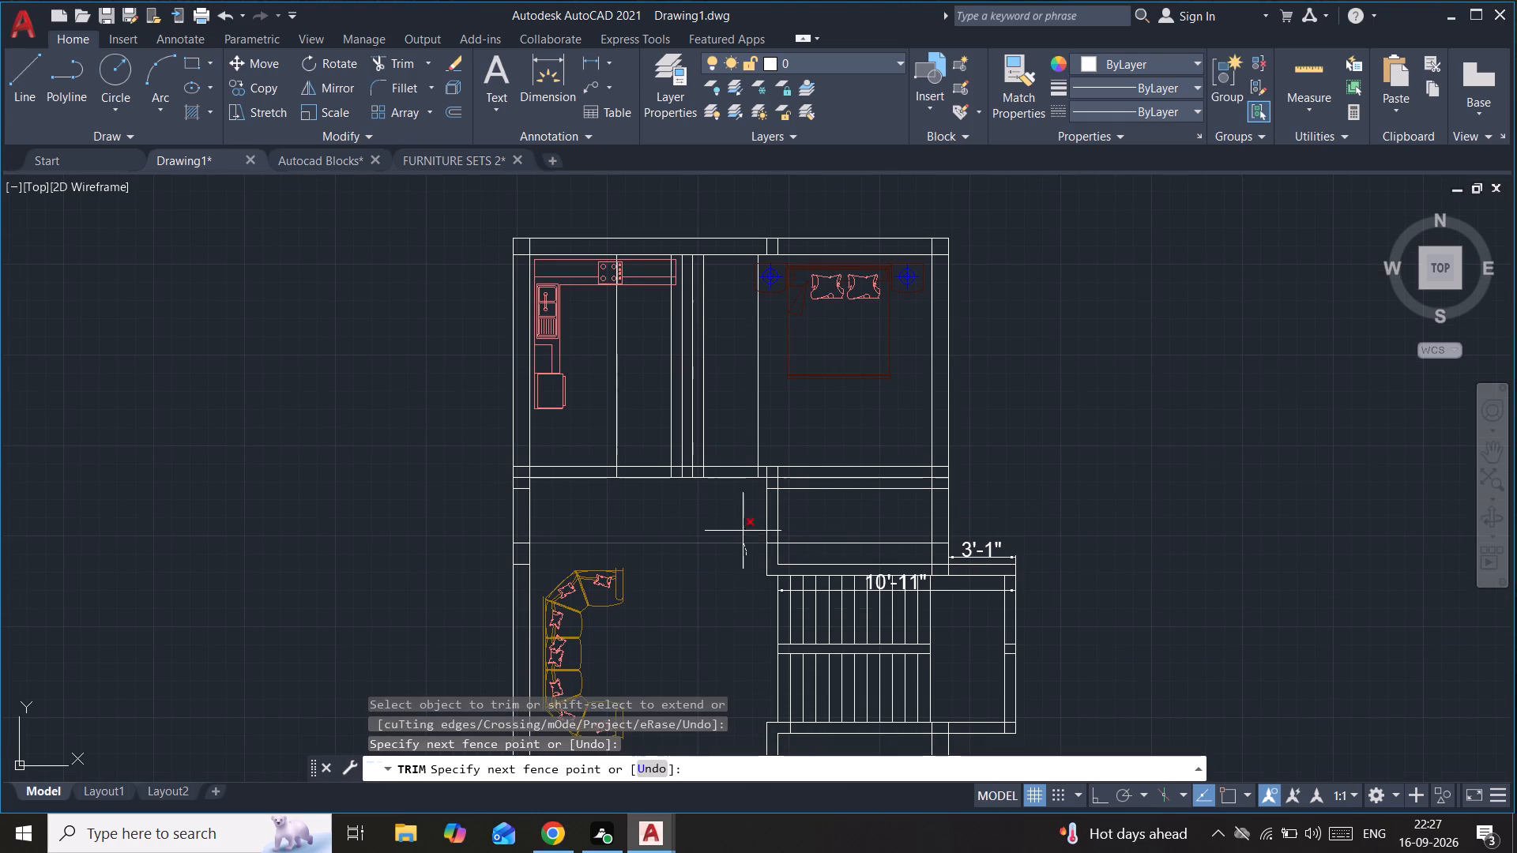
{"action": "left_click_drag", "start_coordinate": [743, 530], "coordinate": [804, 520]}
Cut the 2'6" kitchen and bedroom door openings in the cross wall, and trim their jamb lines inside both rooms.
{"action": "left_click_drag", "start_coordinate": [657, 491], "coordinate": [651, 462]}
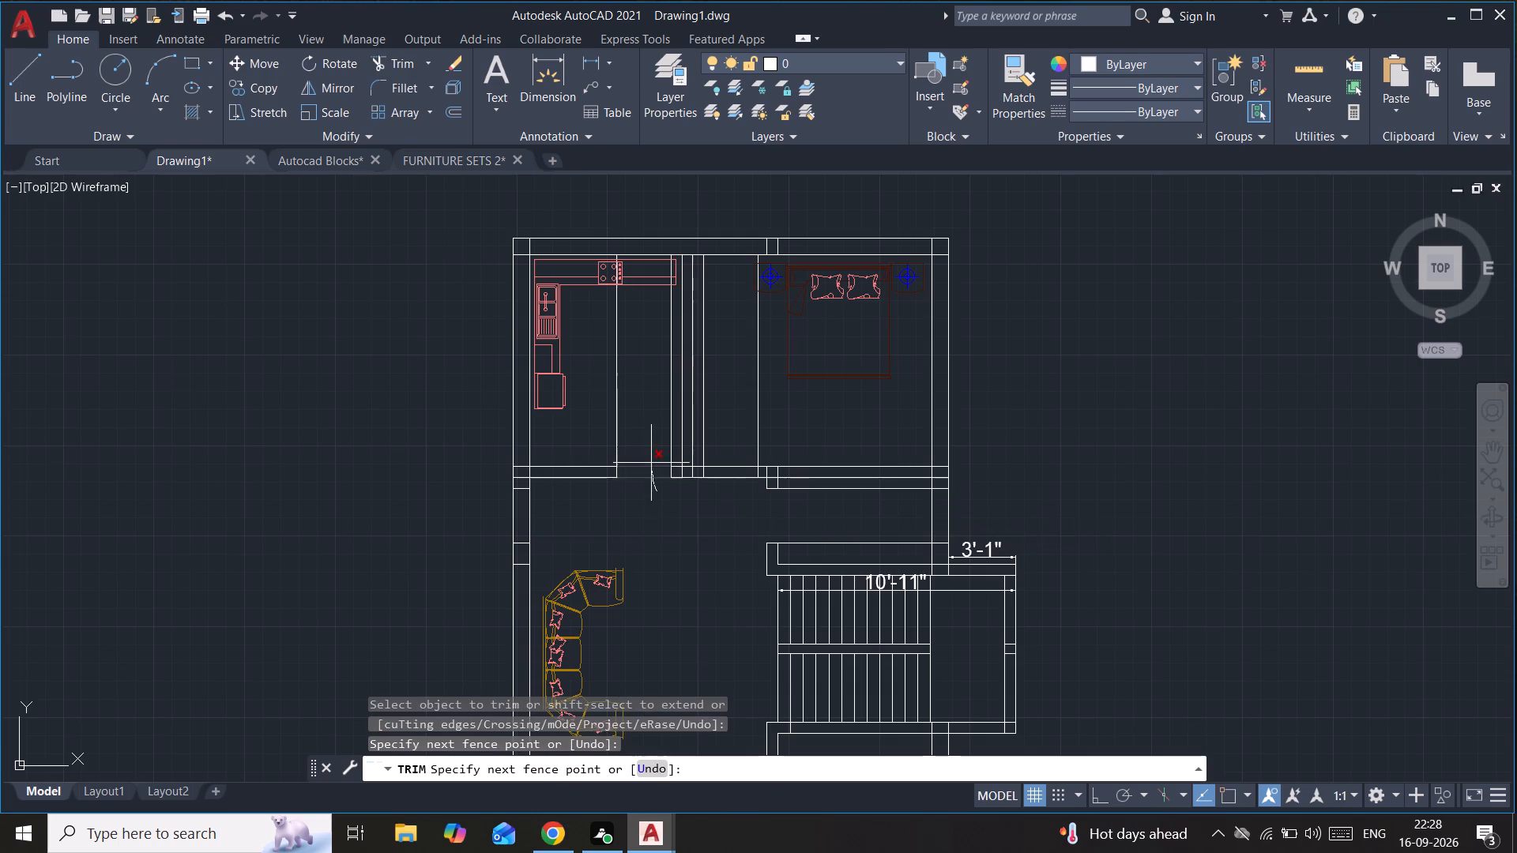
{"action": "left_click_drag", "start_coordinate": [651, 462], "coordinate": [675, 428]}
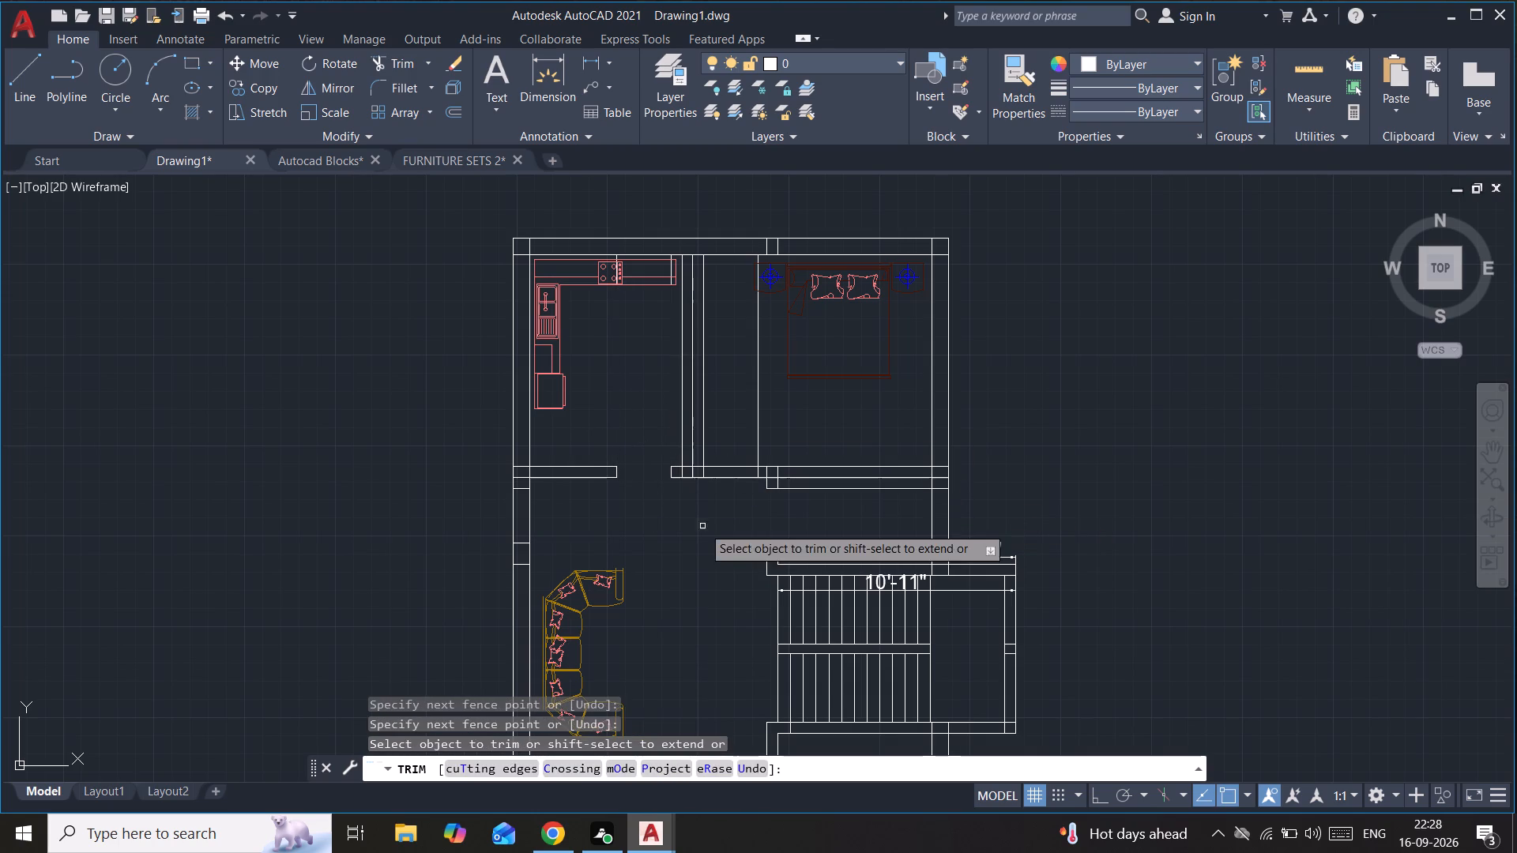
{"action": "left_click_drag", "start_coordinate": [723, 535], "coordinate": [754, 426]}
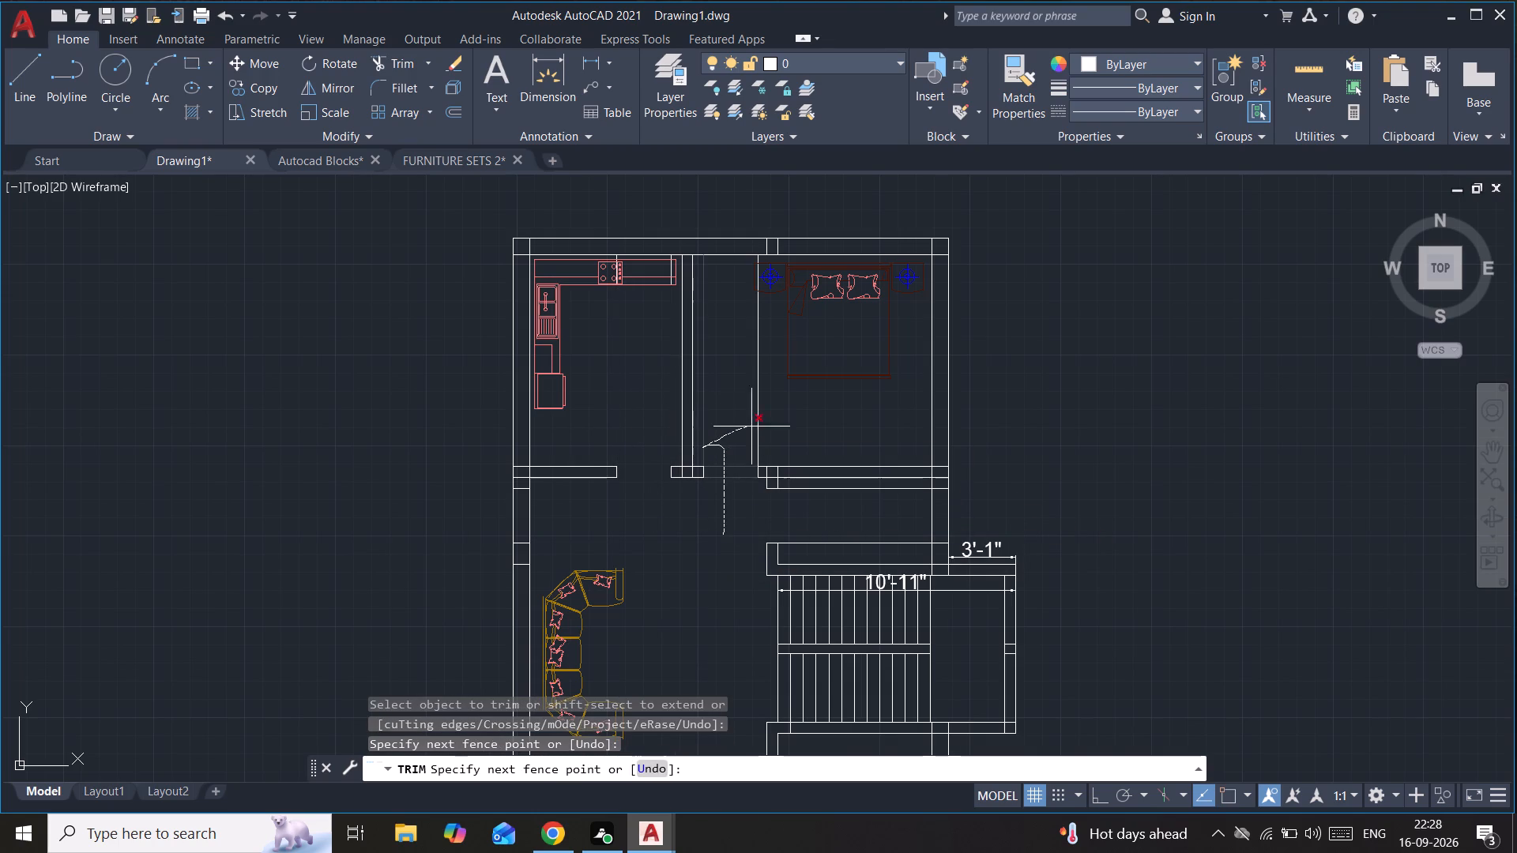
{"action": "left_click_drag", "start_coordinate": [754, 426], "coordinate": [776, 420]}
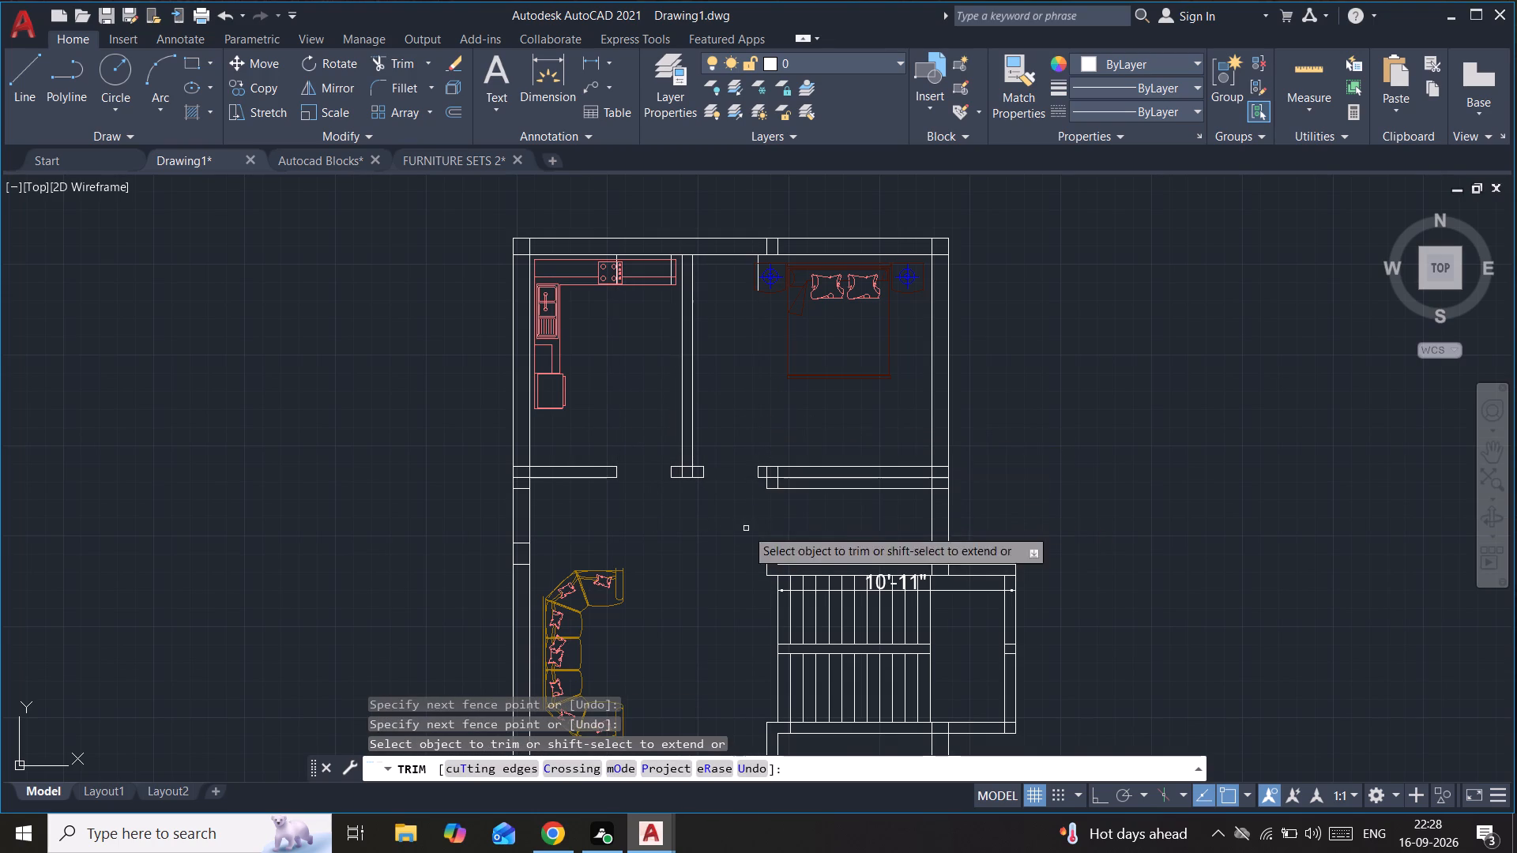
Trim the two horizontal jamb lines crossing the small space between the north cross wall and the stair.
{"action": "left_click_drag", "start_coordinate": [792, 526], "coordinate": [814, 544]}
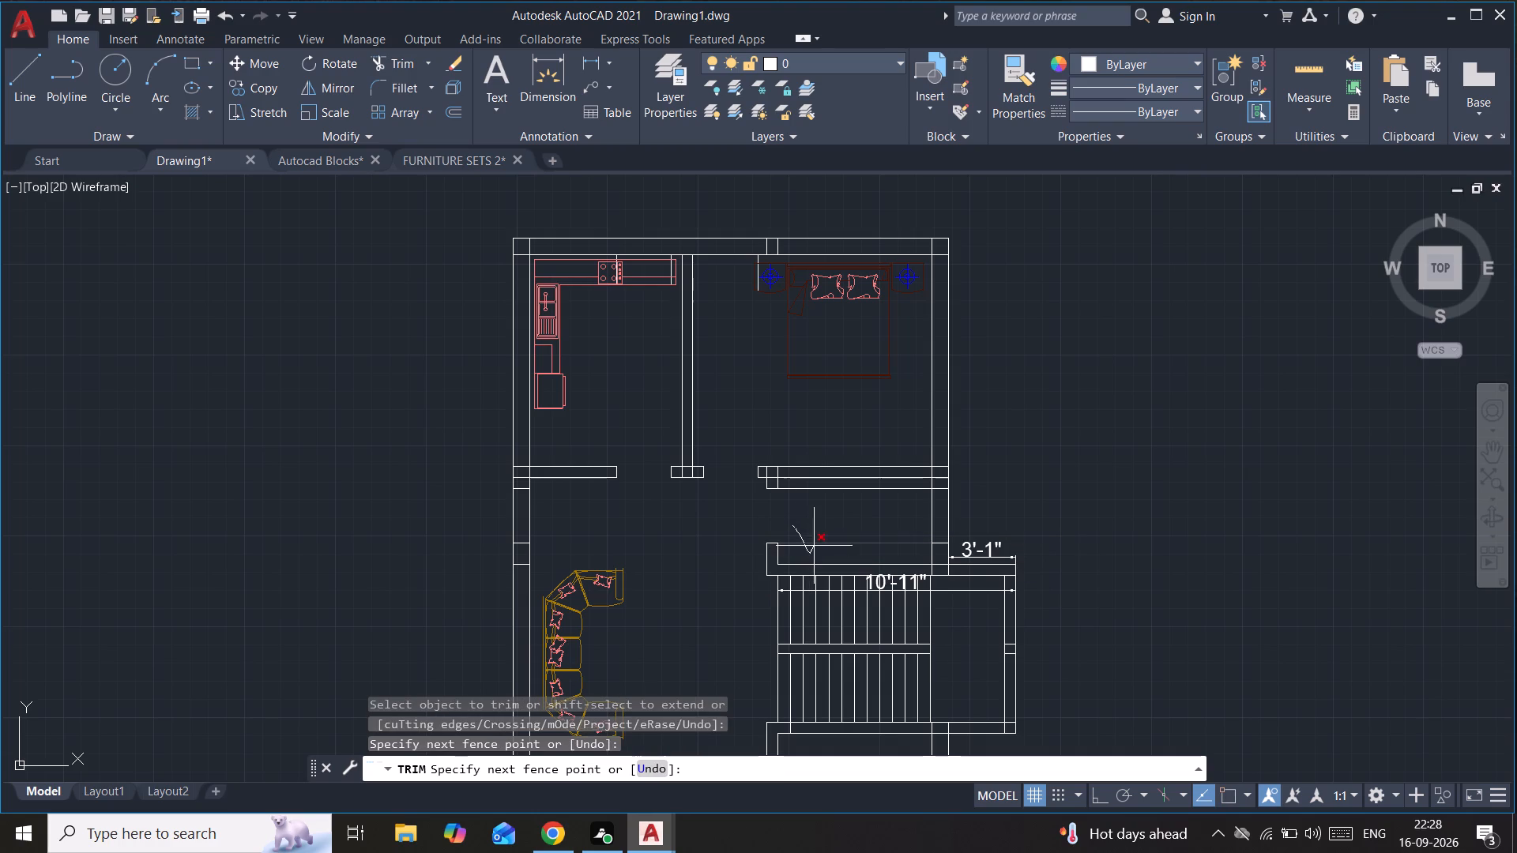
{"action": "left_click_drag", "start_coordinate": [814, 544], "coordinate": [824, 484]}
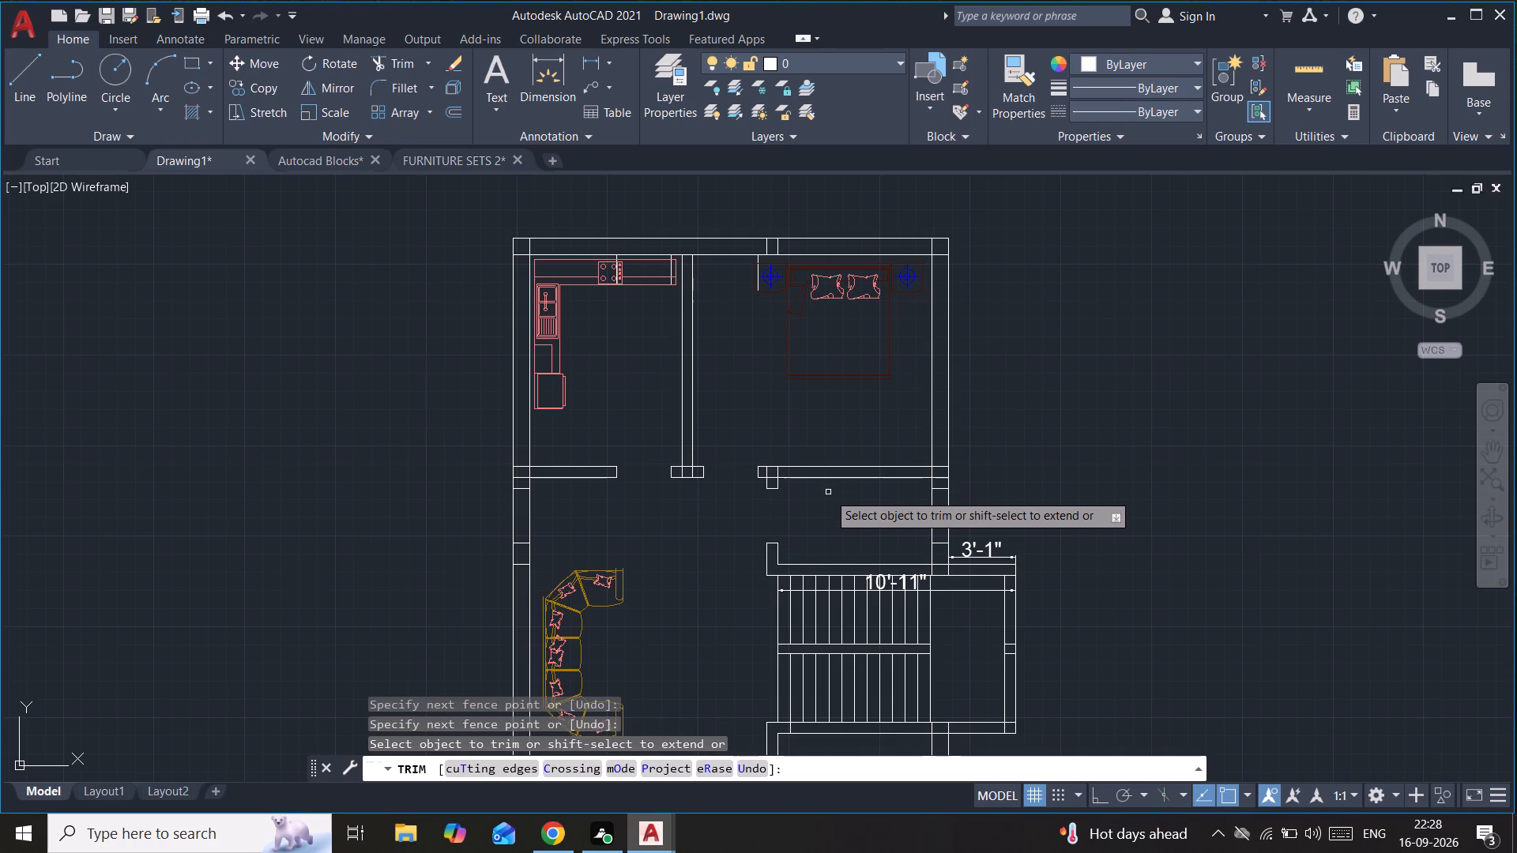
{"action": "middle_click_drag", "start_coordinate": [845, 502], "coordinate": [843, 501]}
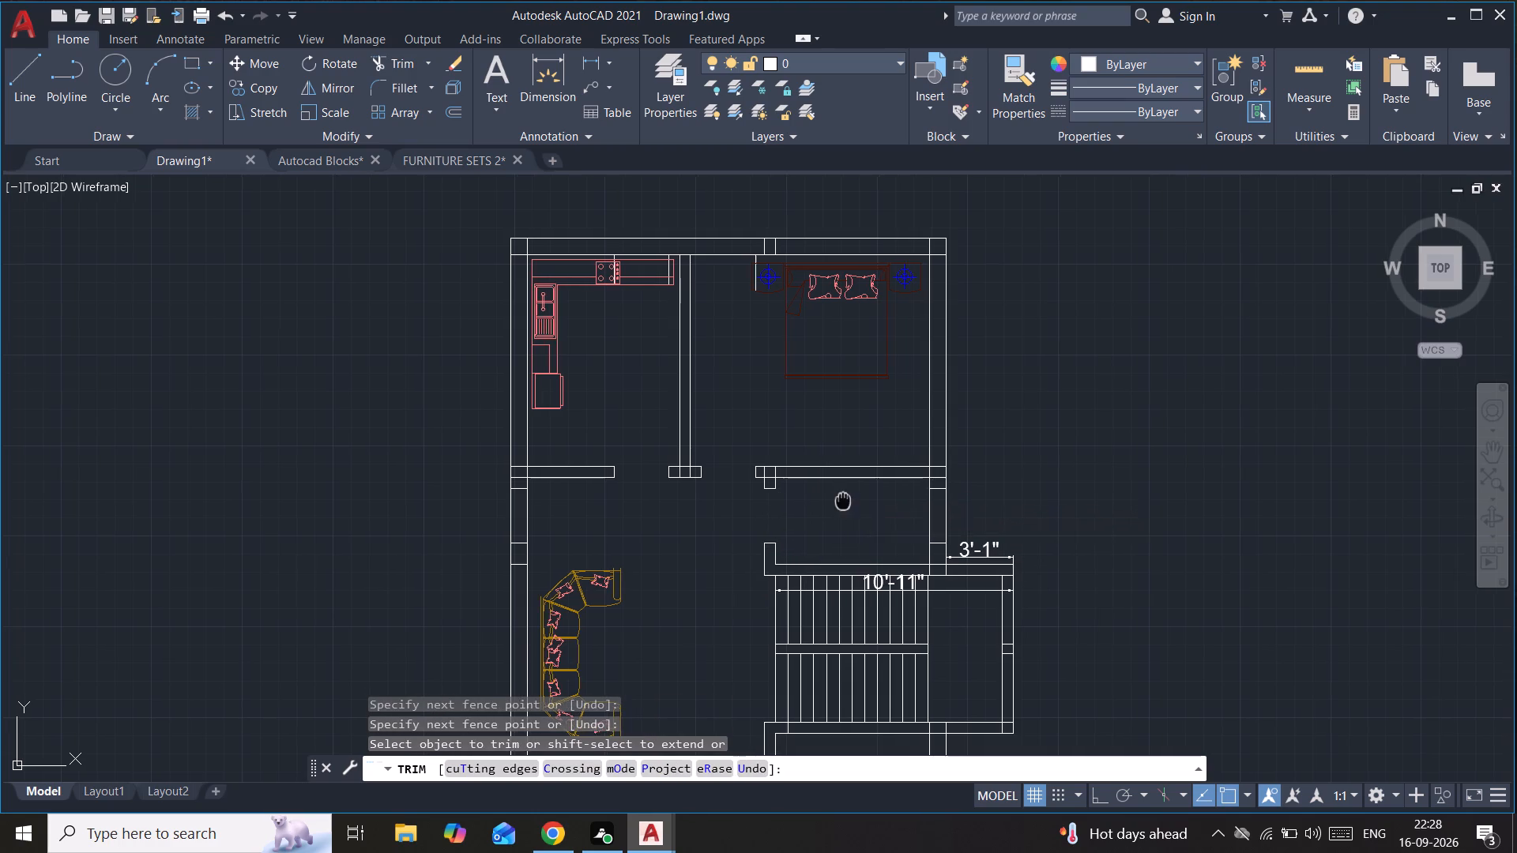
{"action": "middle_click_drag", "start_coordinate": [843, 501], "coordinate": [804, 227]}
{"action": "key", "text": "Escape"}
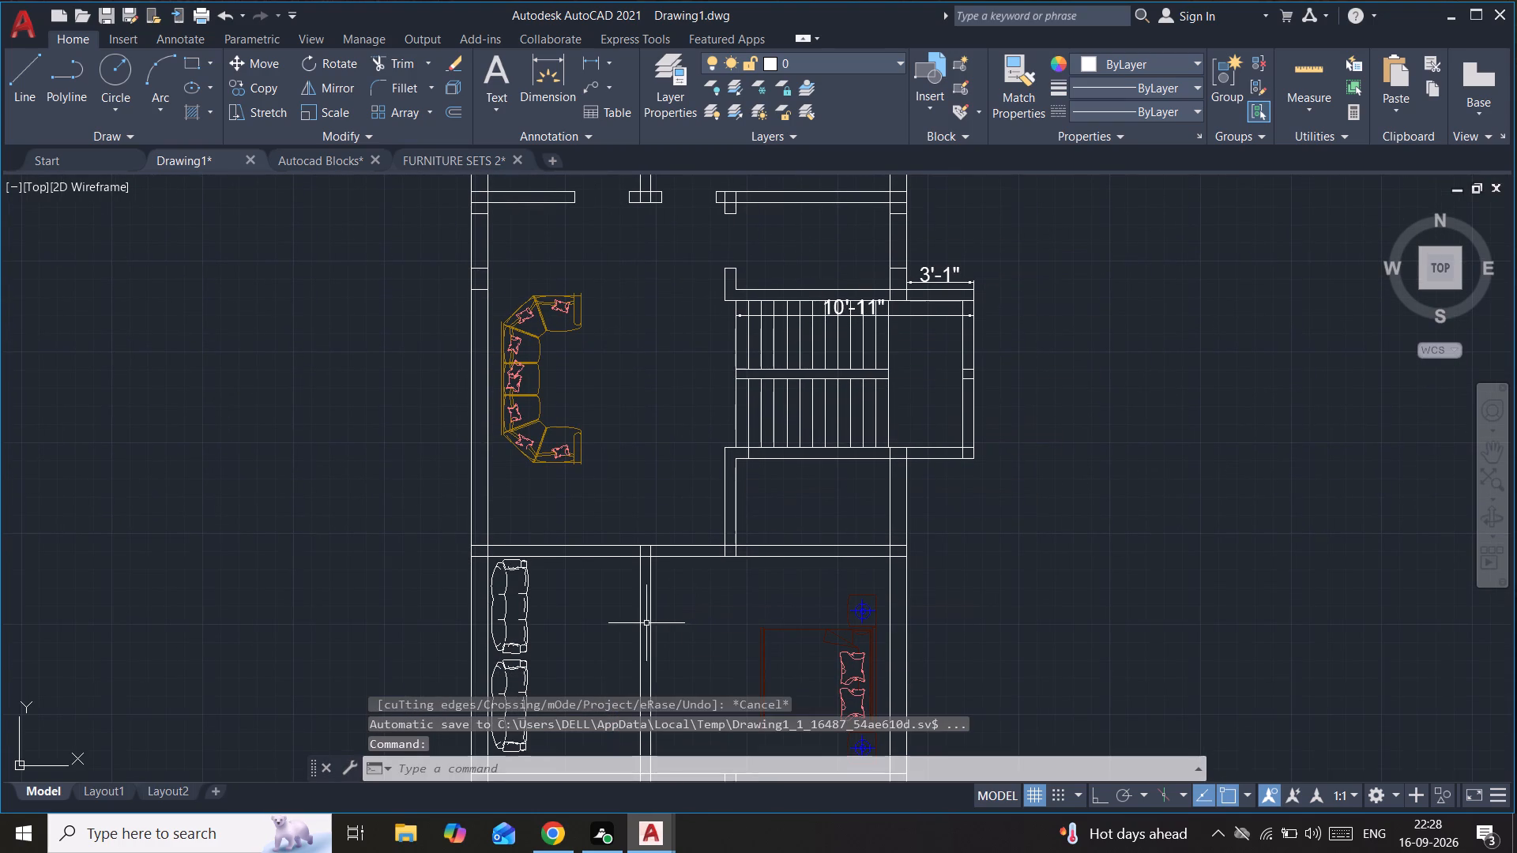
Offset the south cross wall's north line north, the southern partition's west line west and its east line east, each by 6".
{"action": "middle_click_drag", "start_coordinate": [623, 622], "coordinate": [670, 543]}
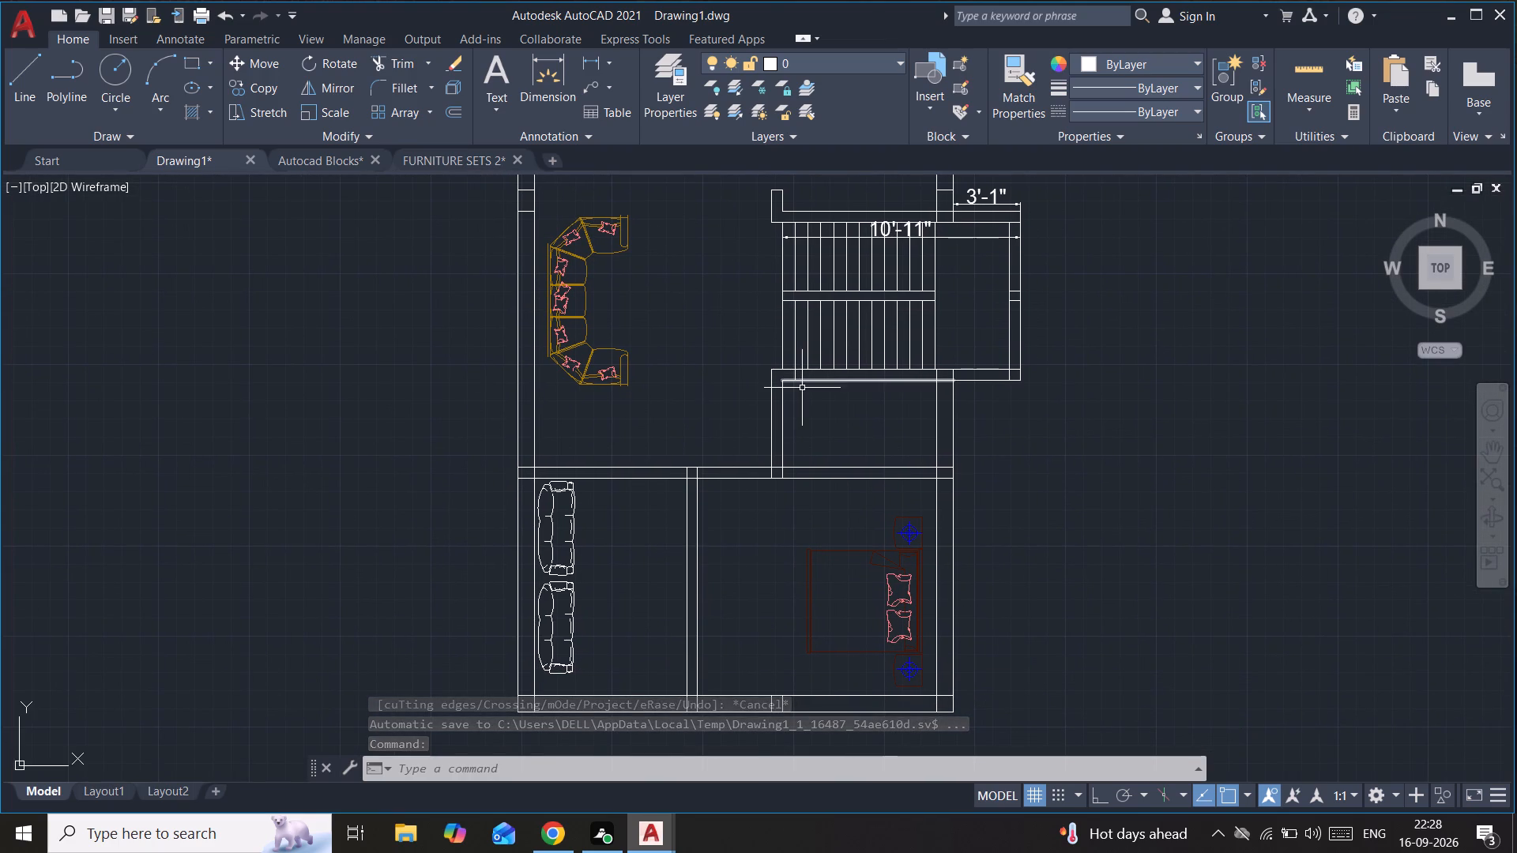
{"action": "left_click", "coordinate": [800, 467]}
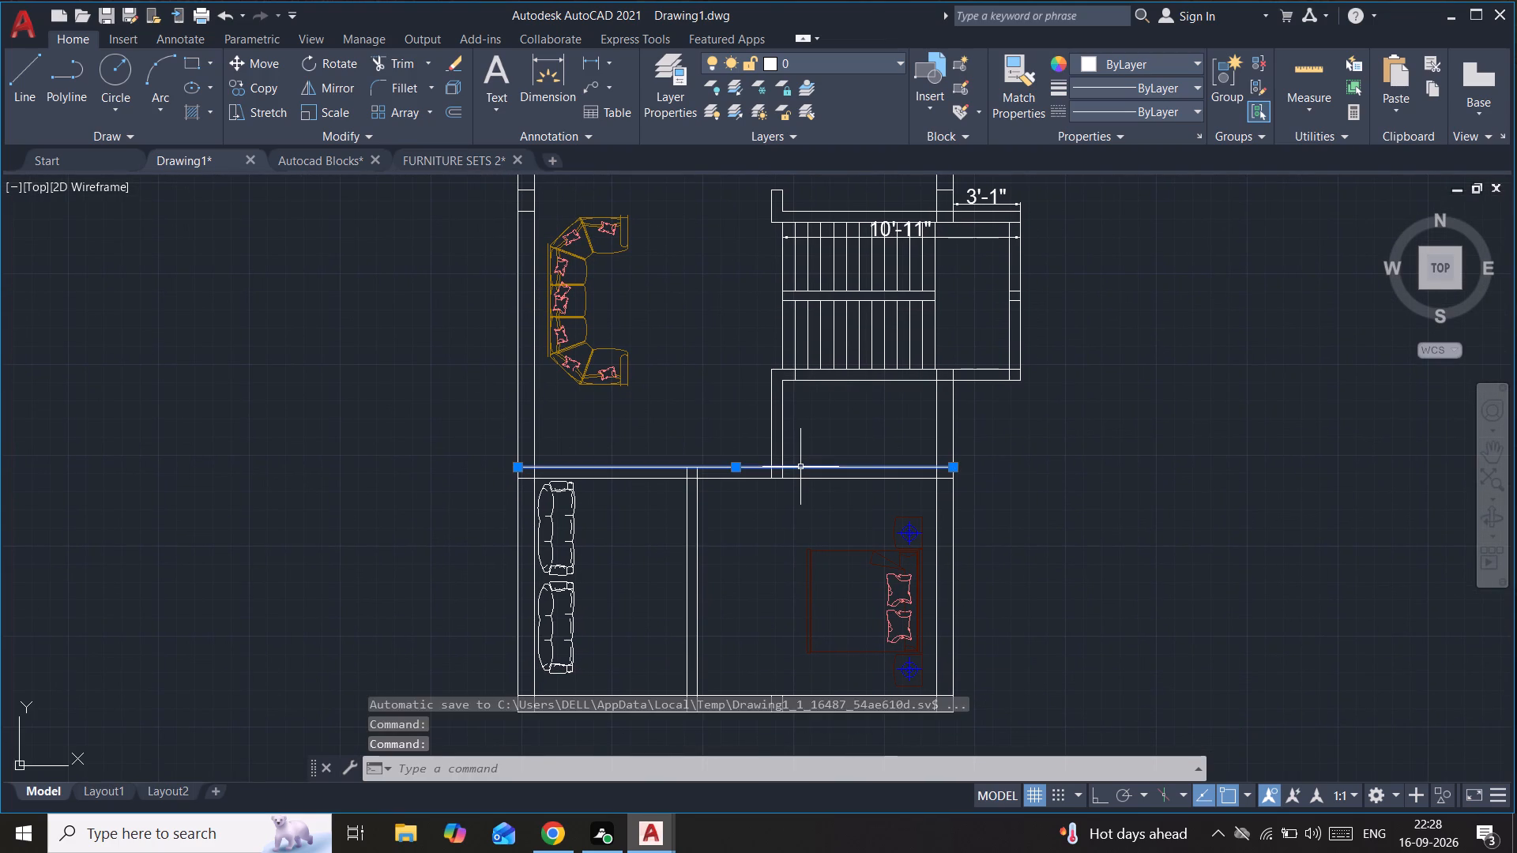
{"action": "type", "text": "of"}
{"action": "key", "text": "Return"}
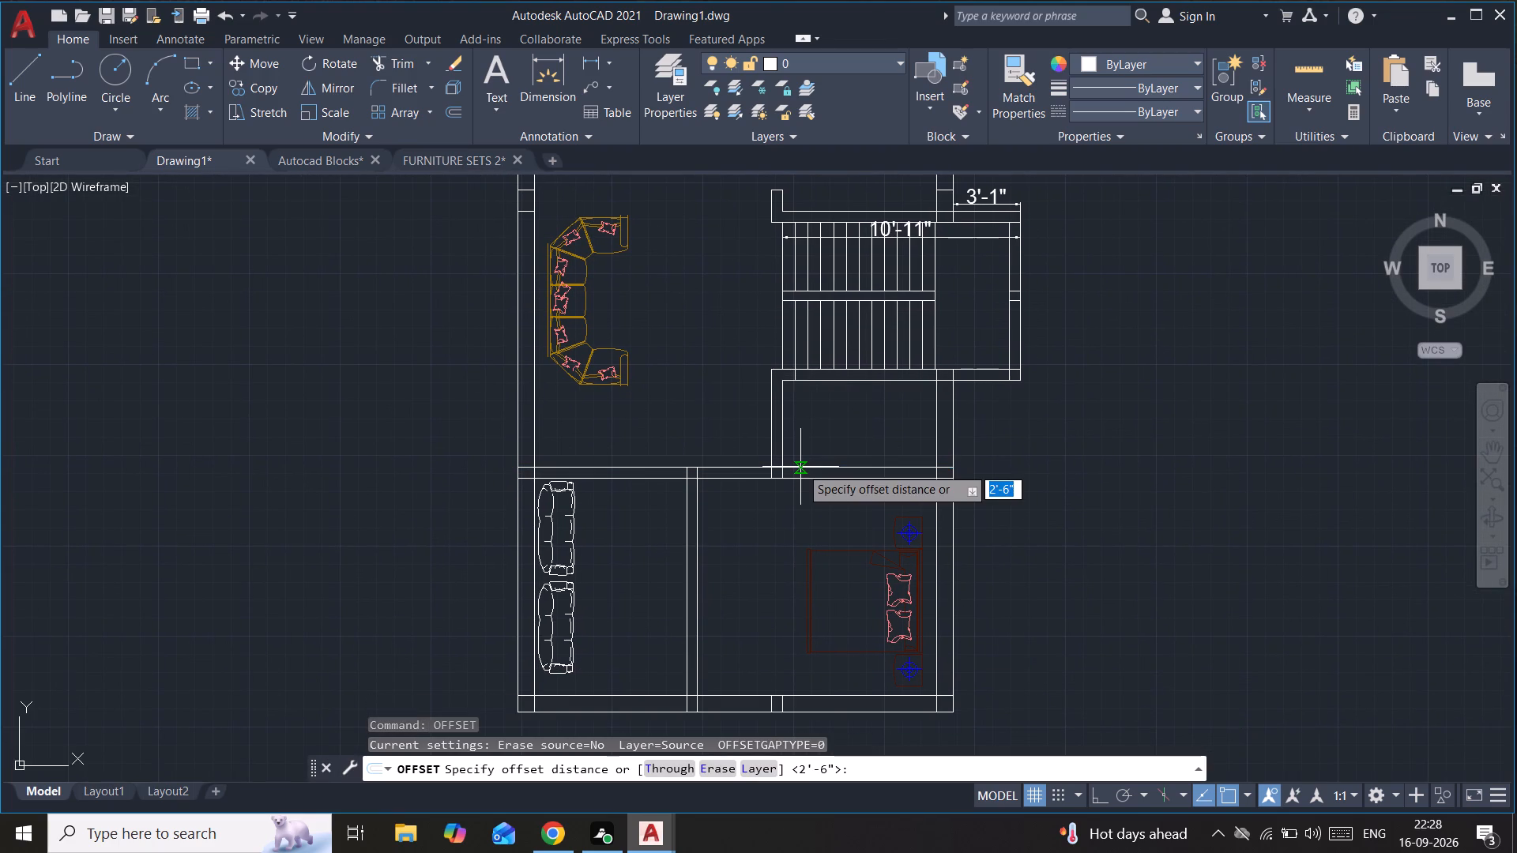
{"action": "type", "text": "6\""}
{"action": "key", "text": "Return"}
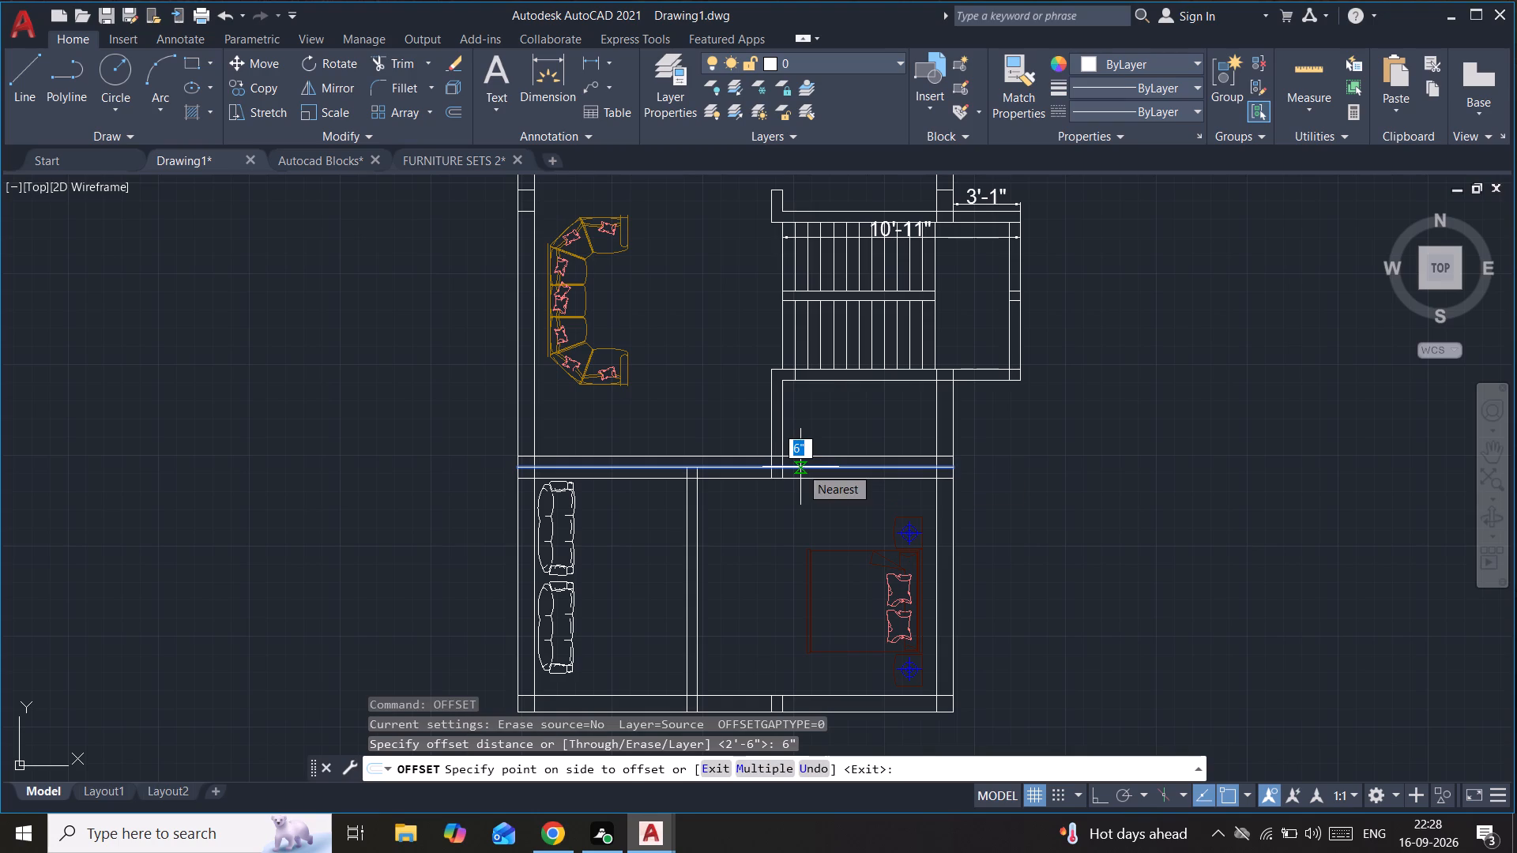
{"action": "left_click", "coordinate": [796, 420]}
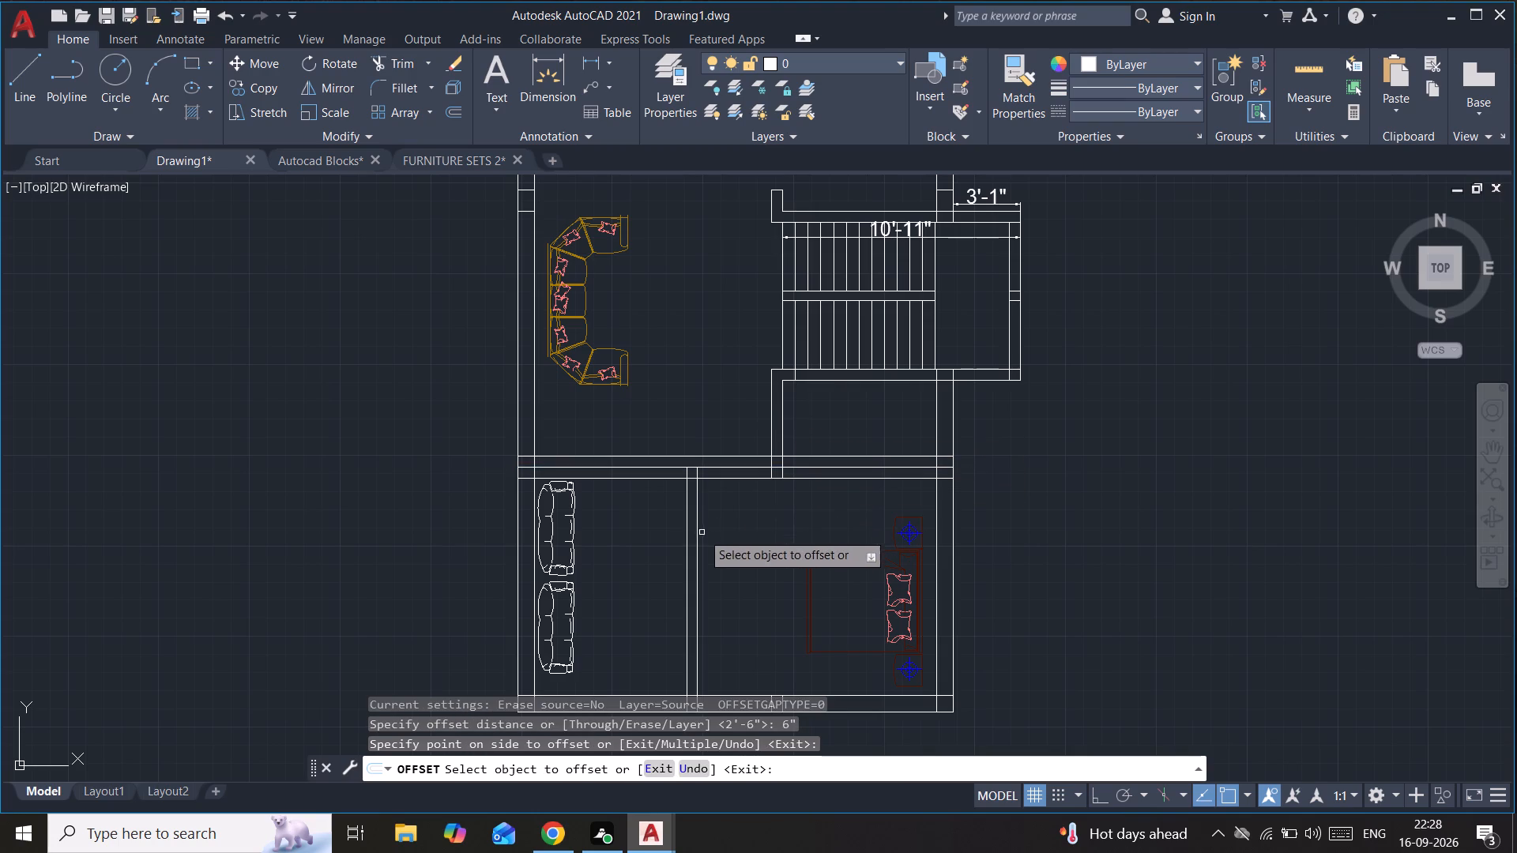
{"action": "left_click", "coordinate": [686, 536]}
{"action": "left_click", "coordinate": [636, 528]}
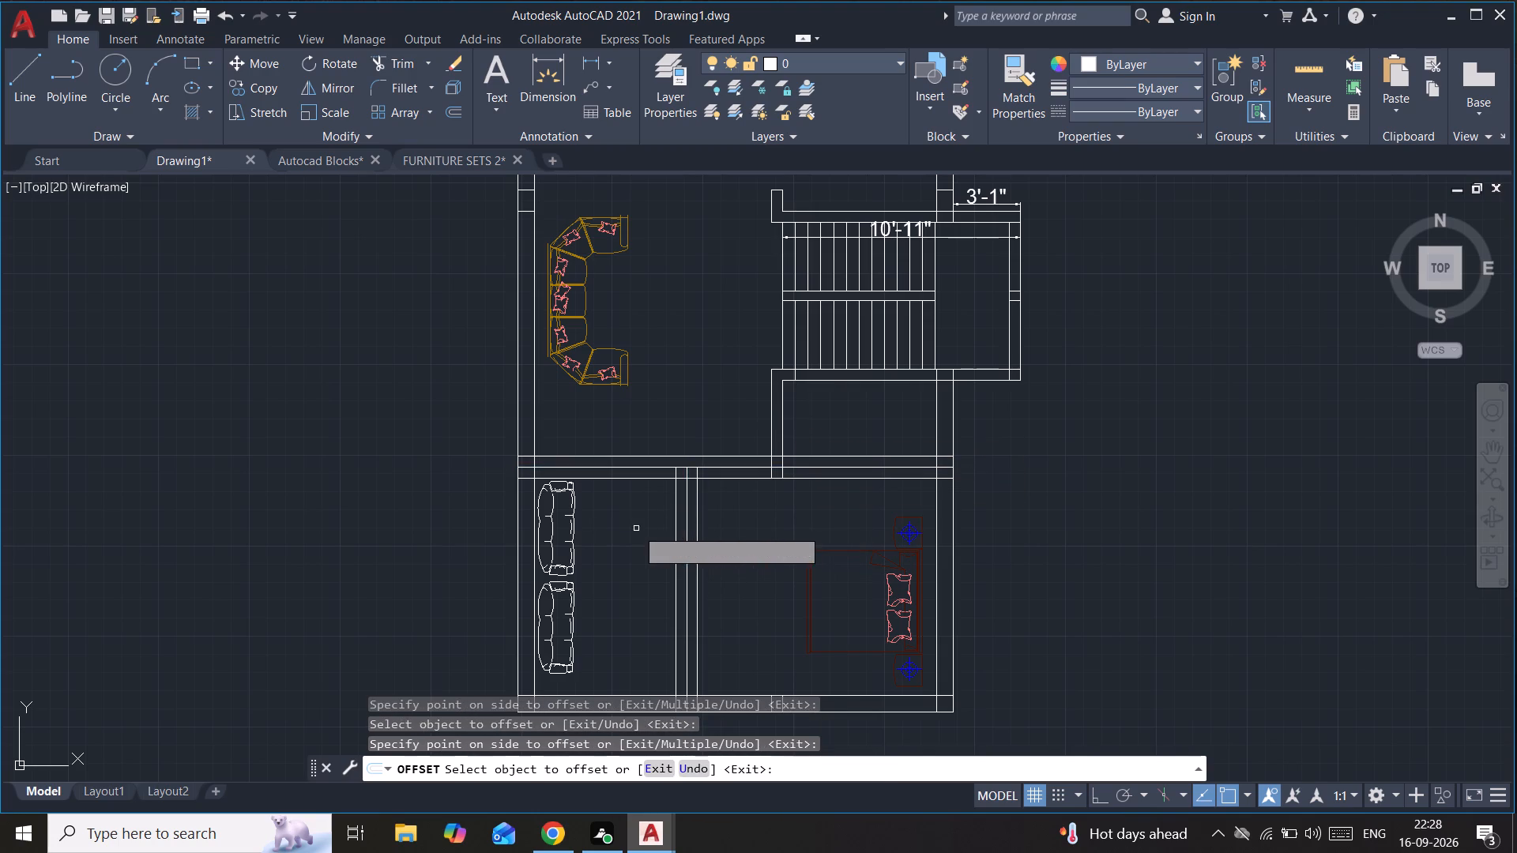
{"action": "left_click", "coordinate": [701, 515]}
{"action": "left_click", "coordinate": [698, 520]}
{"action": "left_click", "coordinate": [747, 520]}
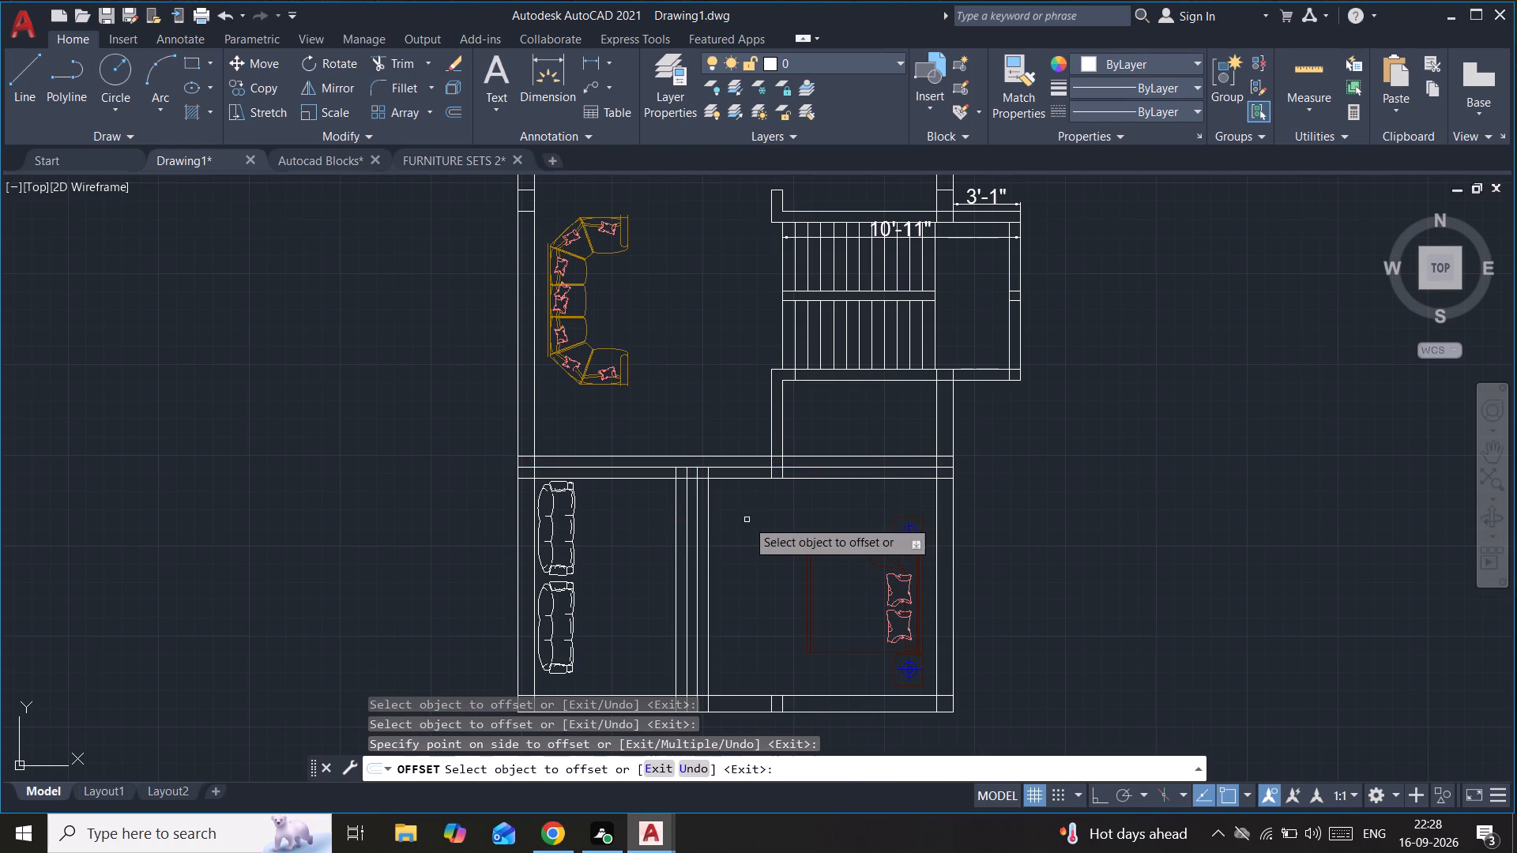
{"action": "key", "text": "Escape"}
Offset the three new 6" jamb lines a further 2'6": one west into the sofa room, one east into the bedroom, one north of the cross wall.
{"action": "left_click", "coordinate": [676, 525]}
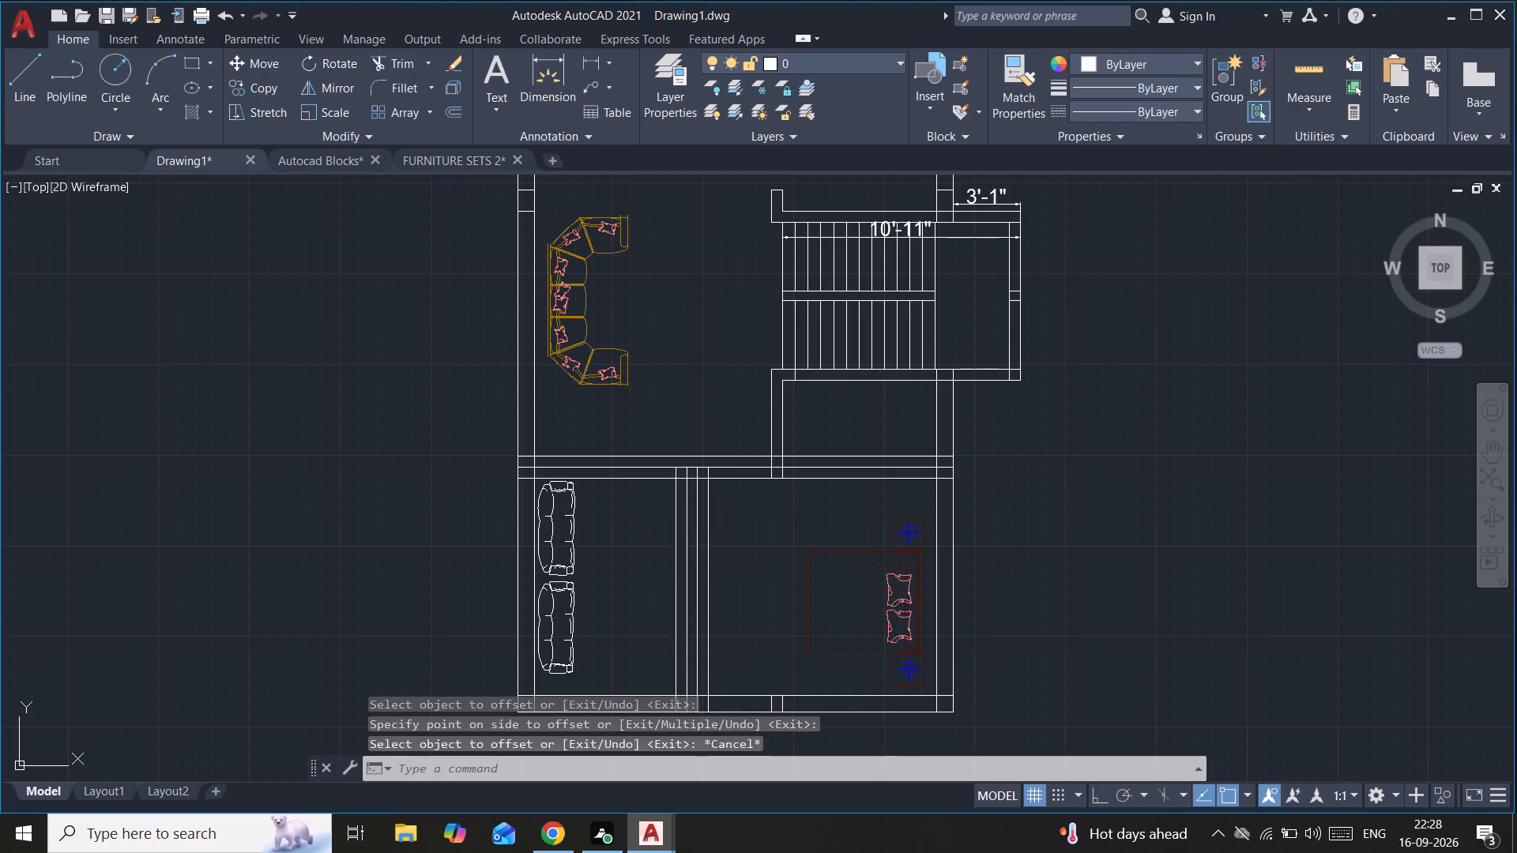
{"action": "type", "text": "of"}
{"action": "key", "text": "Return"}
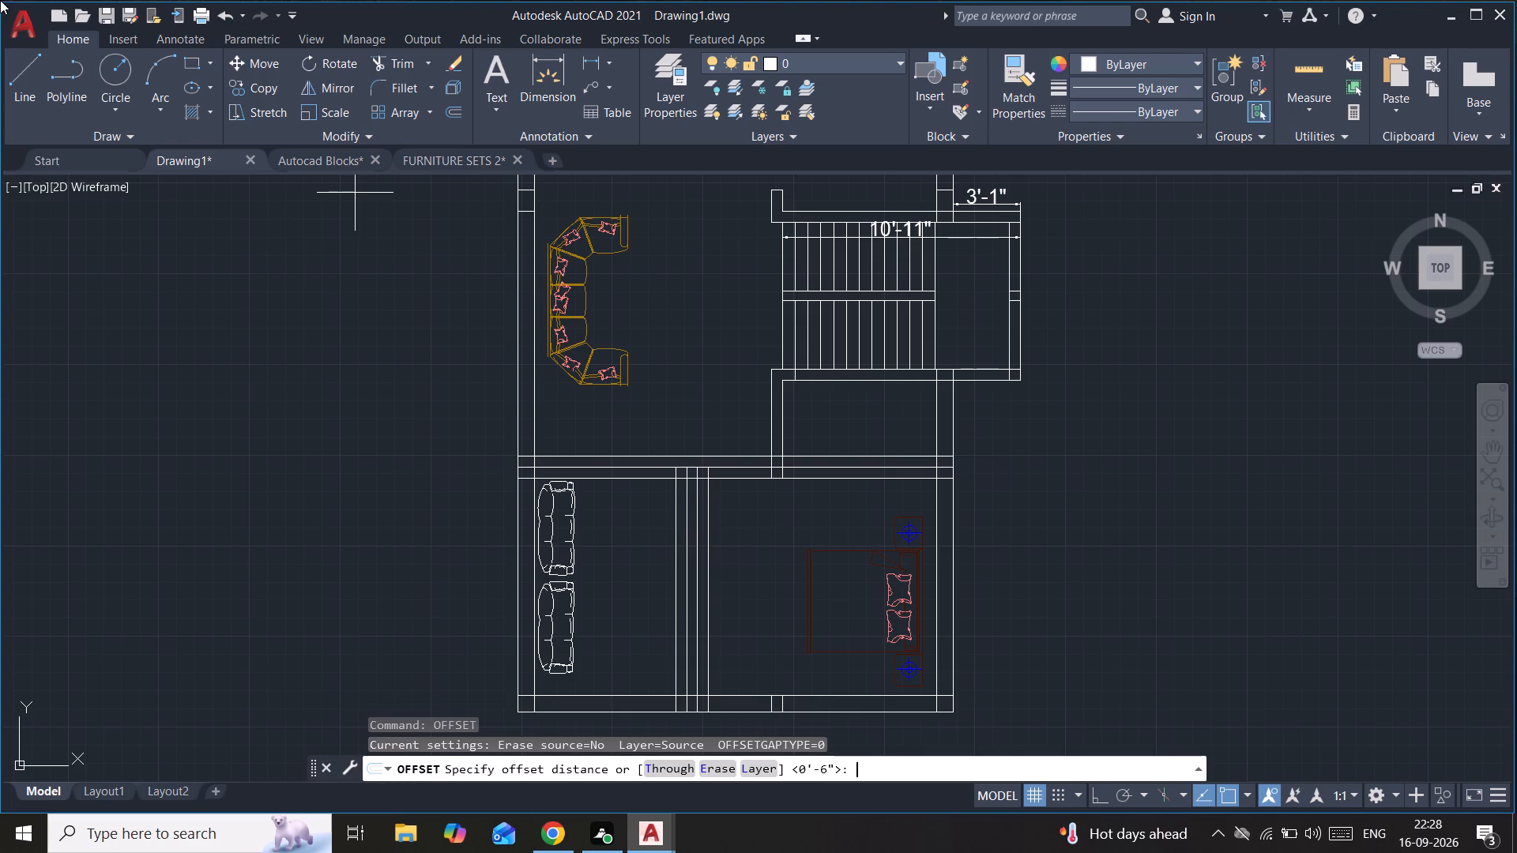
{"action": "type", "text": "2'"}
{"action": "type", "text": "6\""}
{"action": "key", "text": "Return"}
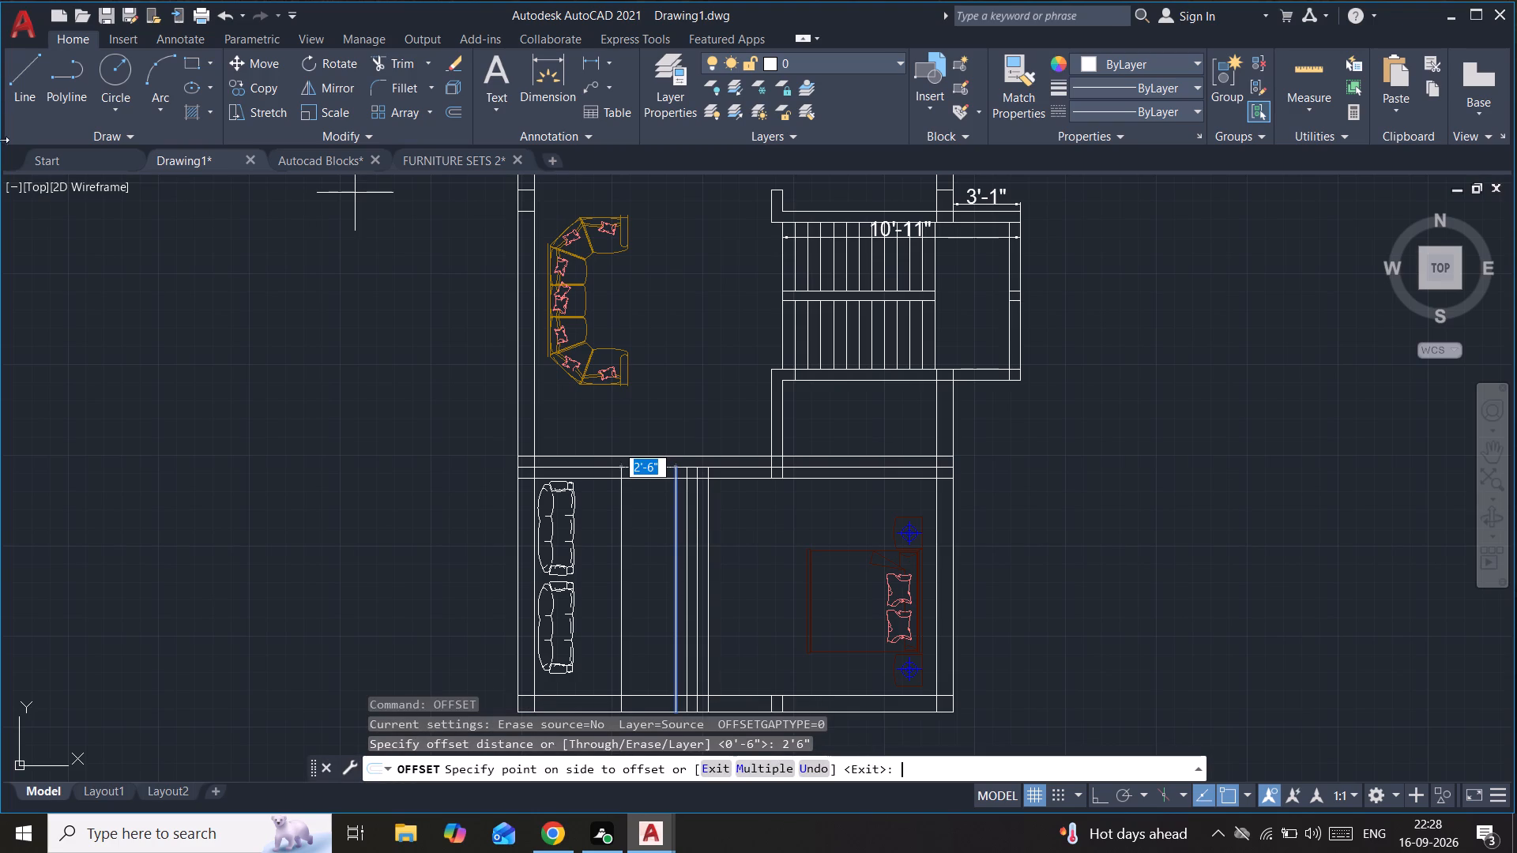
{"action": "left_click", "coordinate": [593, 548]}
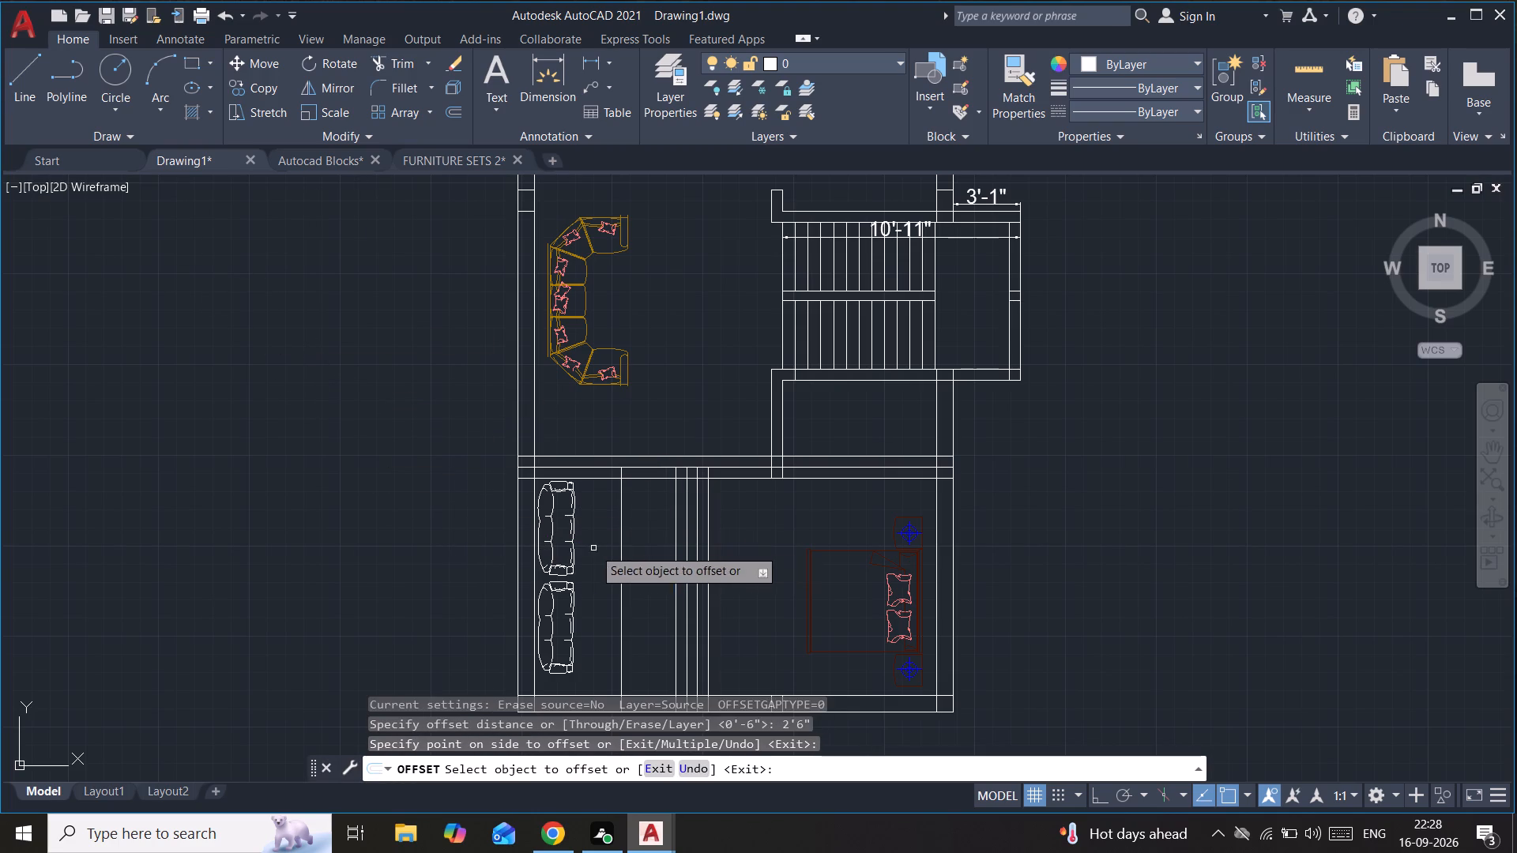
{"action": "left_click_drag", "start_coordinate": [707, 532], "coordinate": [721, 531]}
{"action": "left_click", "coordinate": [777, 522]}
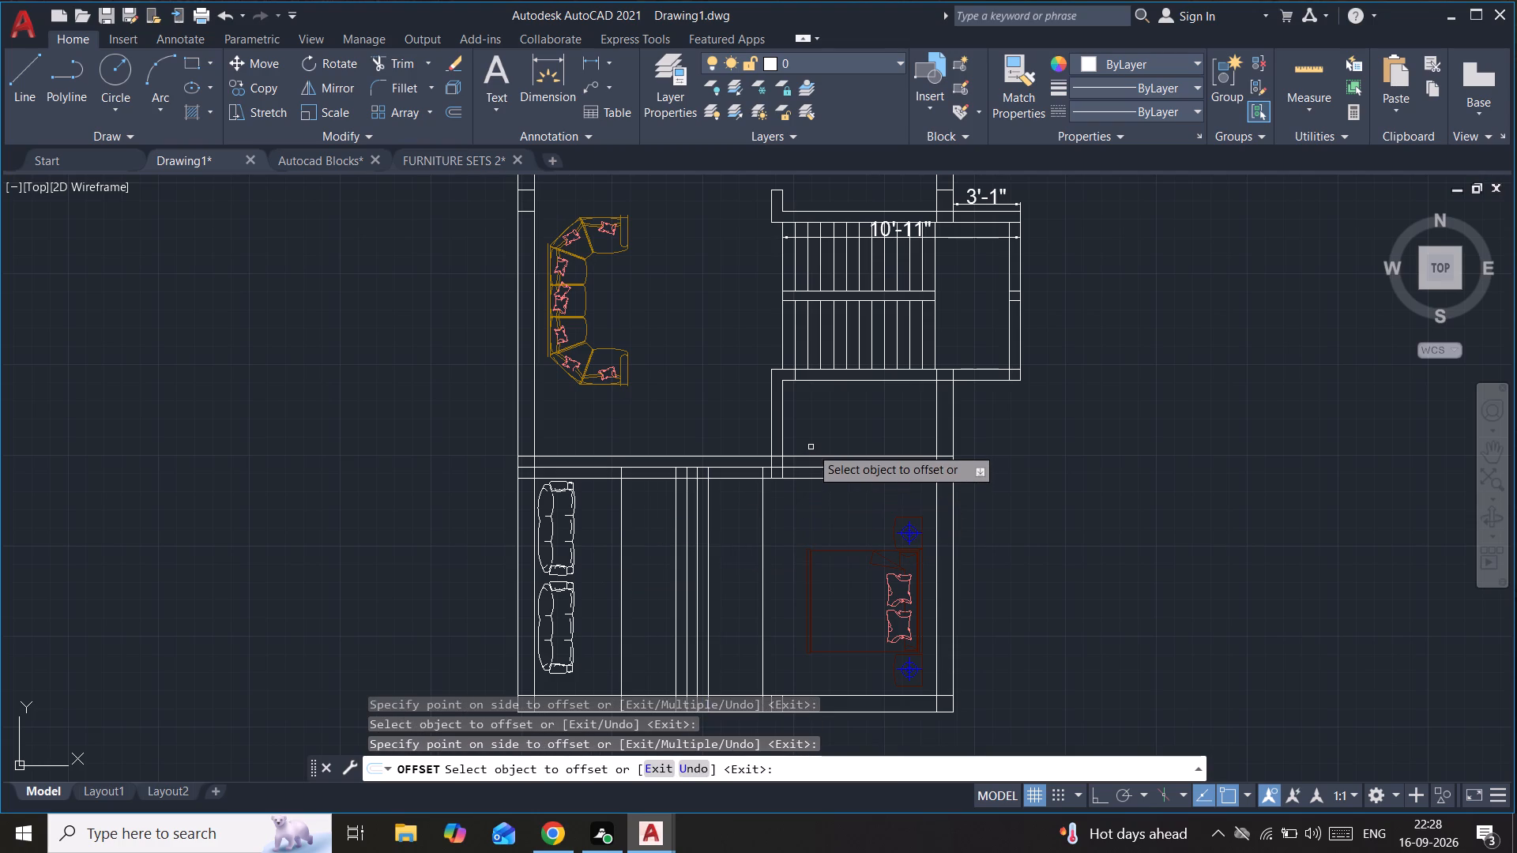
{"action": "left_click", "coordinate": [818, 455]}
{"action": "left_click", "coordinate": [818, 431]}
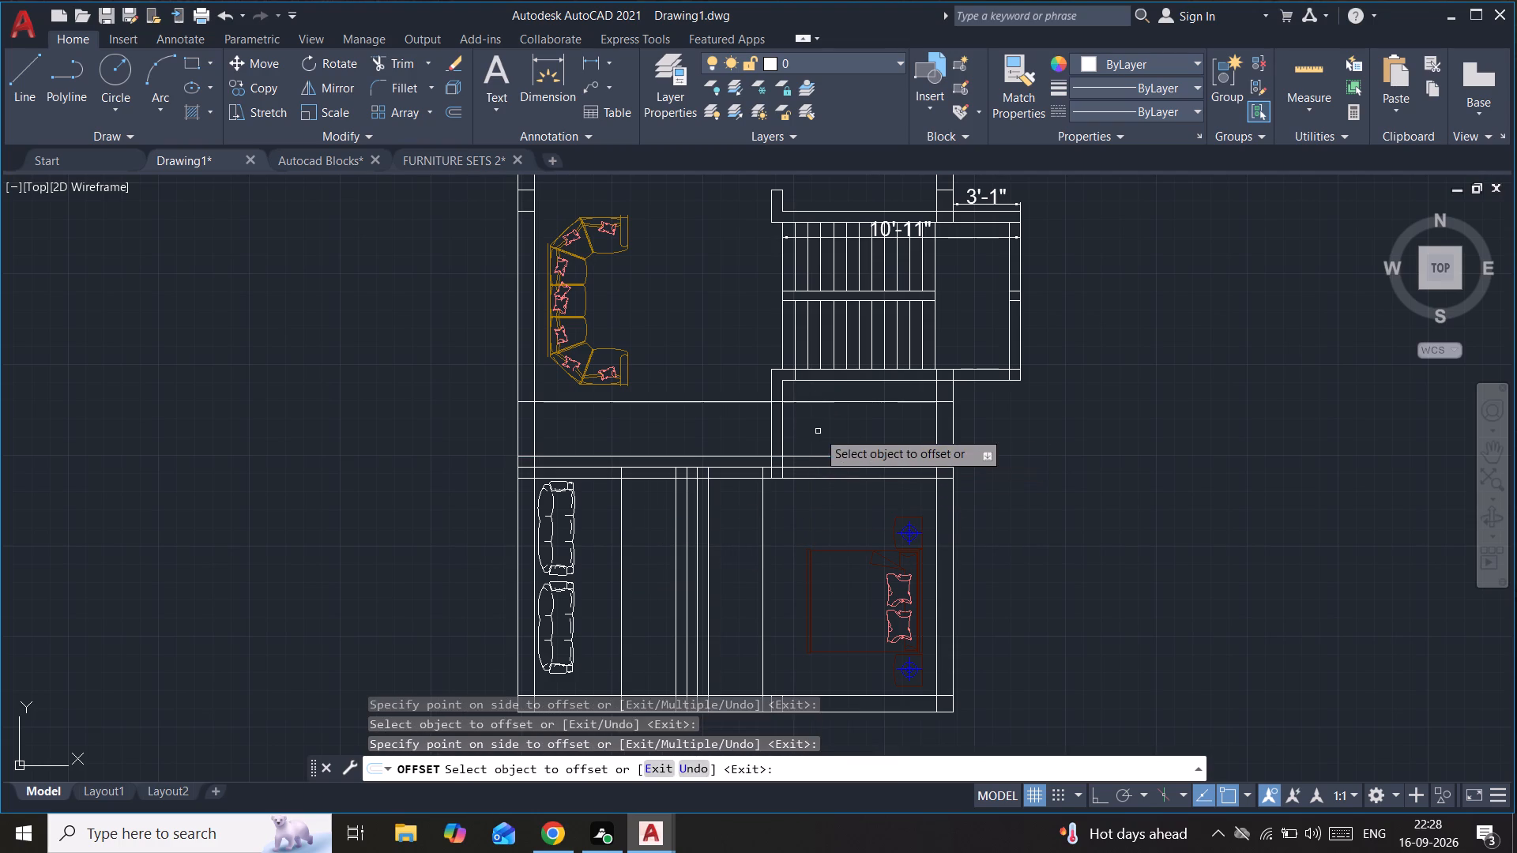
{"action": "key", "text": "Escape"}
Cut the 2'6" door opening in the partition south of the stair and trim its jamb lines across the spaces on both sides.
{"action": "type", "text": "tr"}
{"action": "key", "text": "Return"}
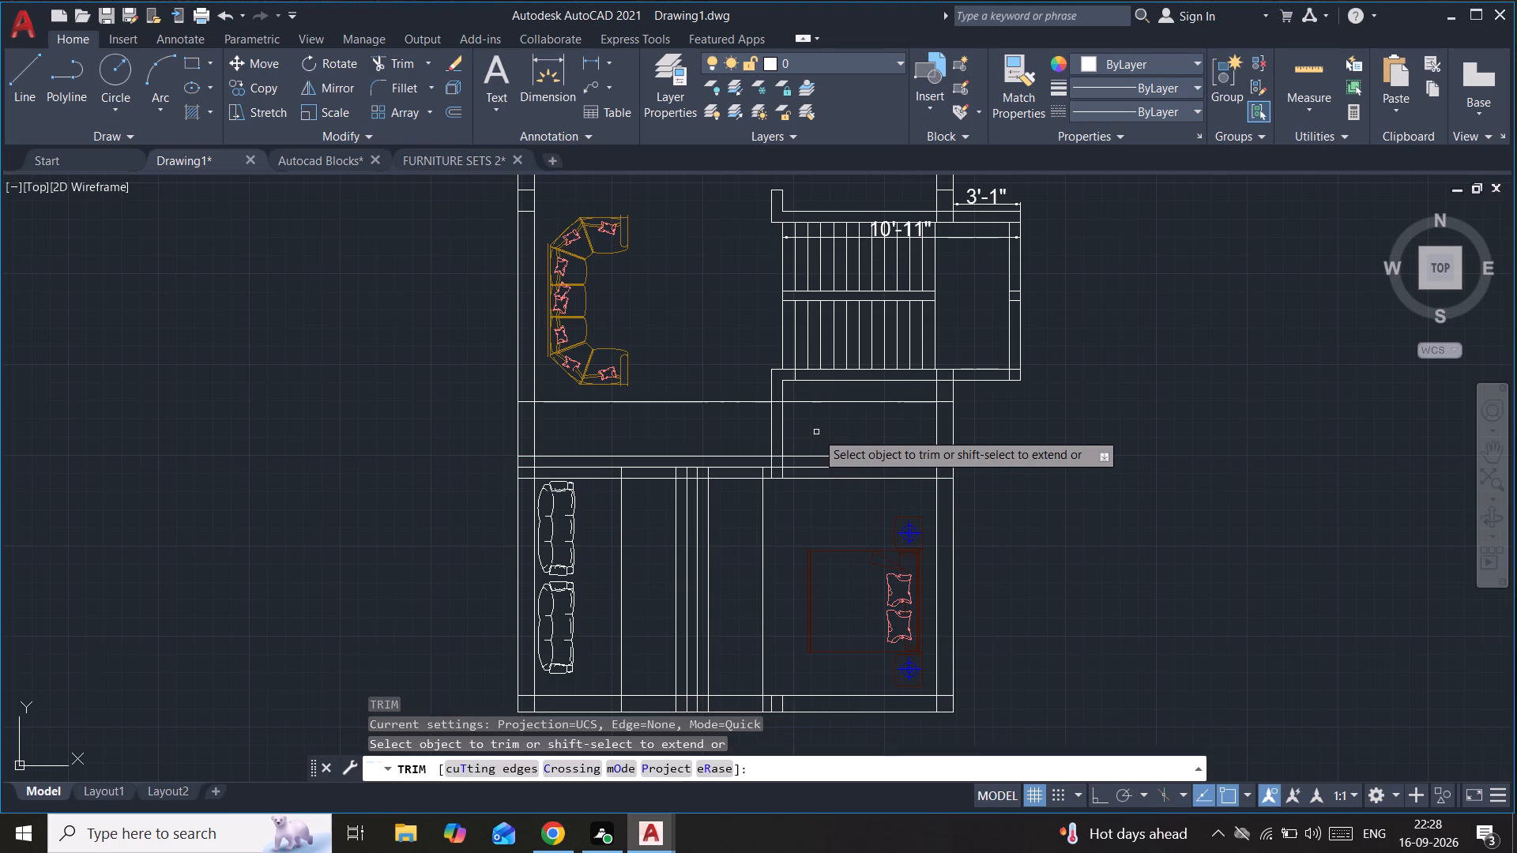
{"action": "left_click_drag", "start_coordinate": [804, 425], "coordinate": [802, 425]}
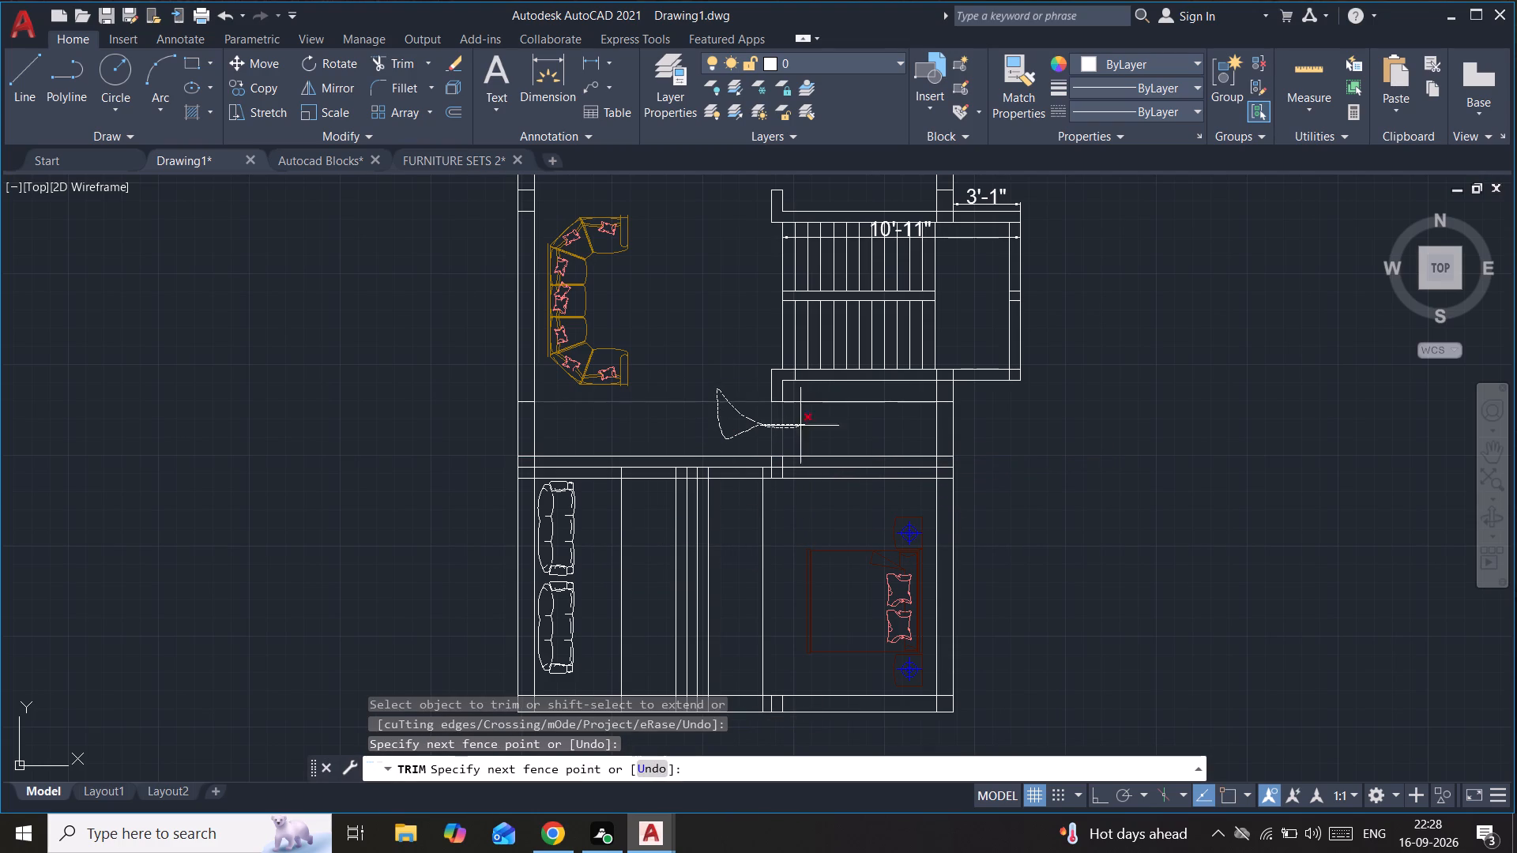
{"action": "left_click_drag", "start_coordinate": [802, 425], "coordinate": [846, 461]}
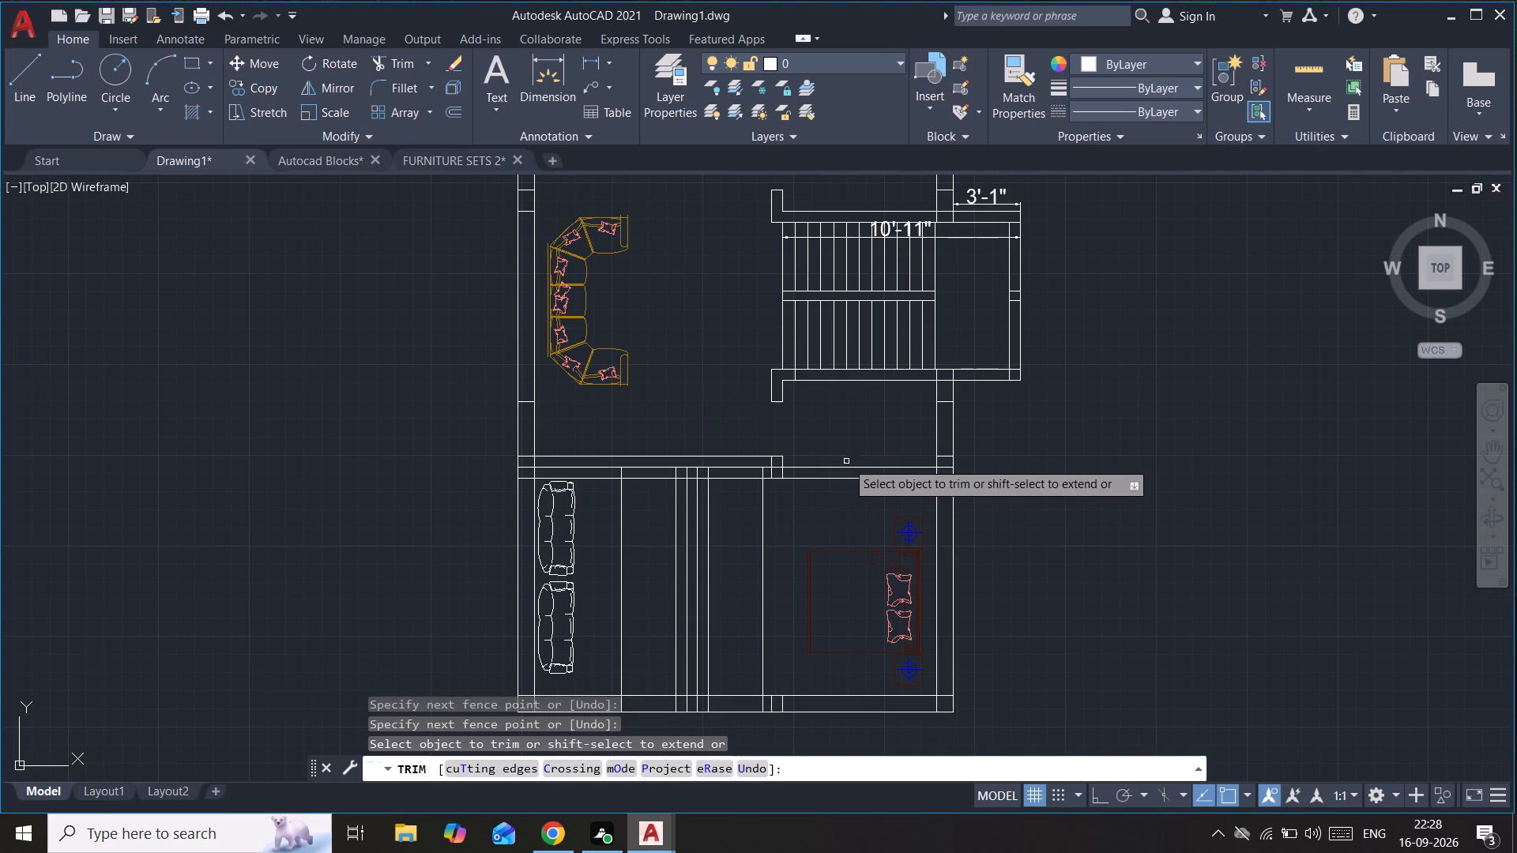
{"action": "left_click_drag", "start_coordinate": [758, 448], "coordinate": [749, 460]}
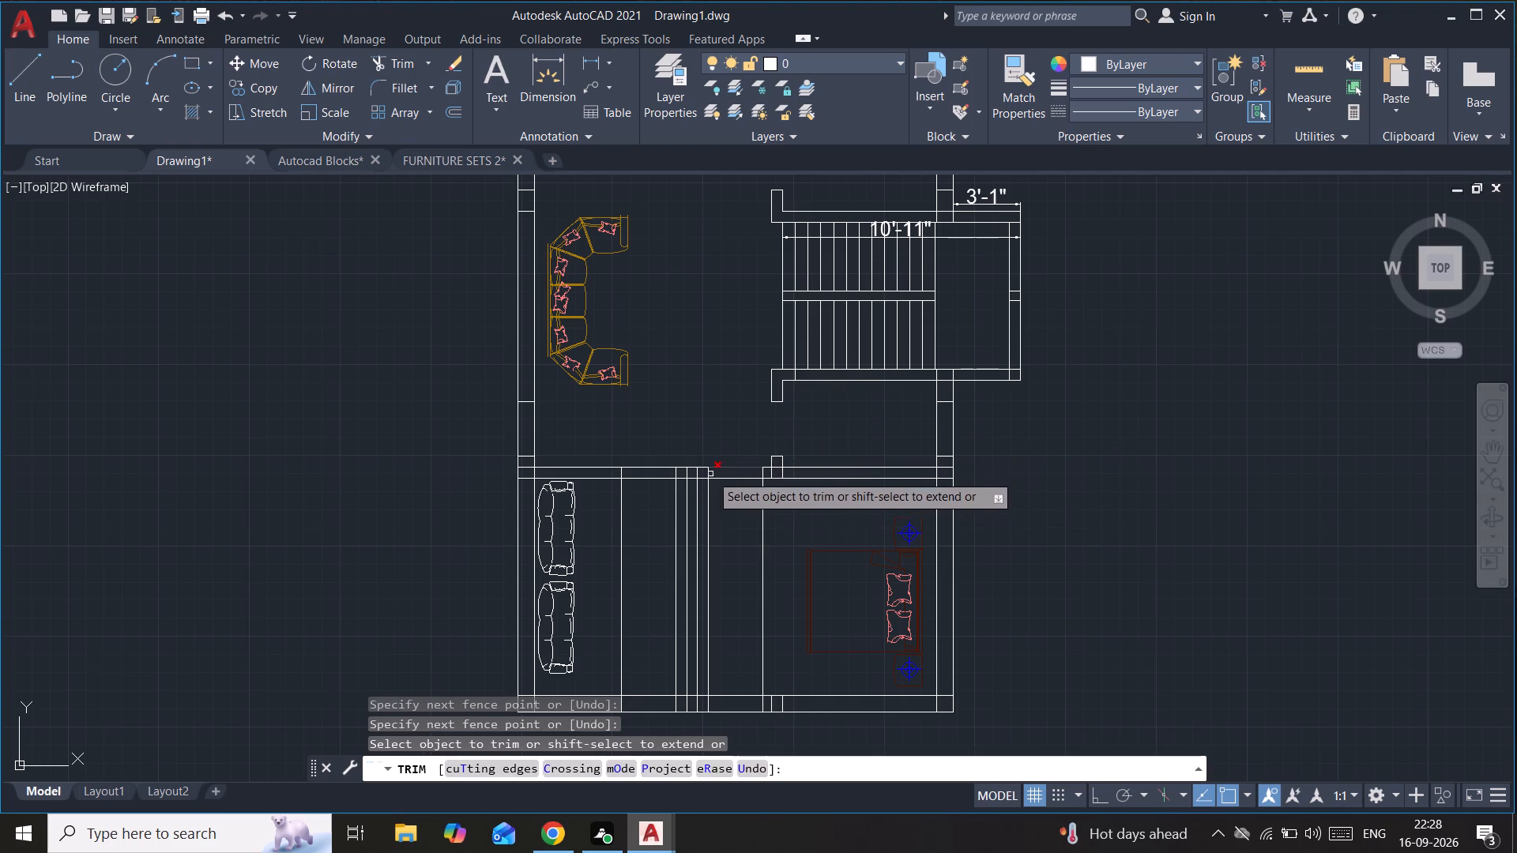
Cut the 2'6" sofa room and bedroom door openings in the south cross wall, and trim their jamb lines inside both rooms.
{"action": "left_click_drag", "start_coordinate": [642, 506], "coordinate": [660, 542]}
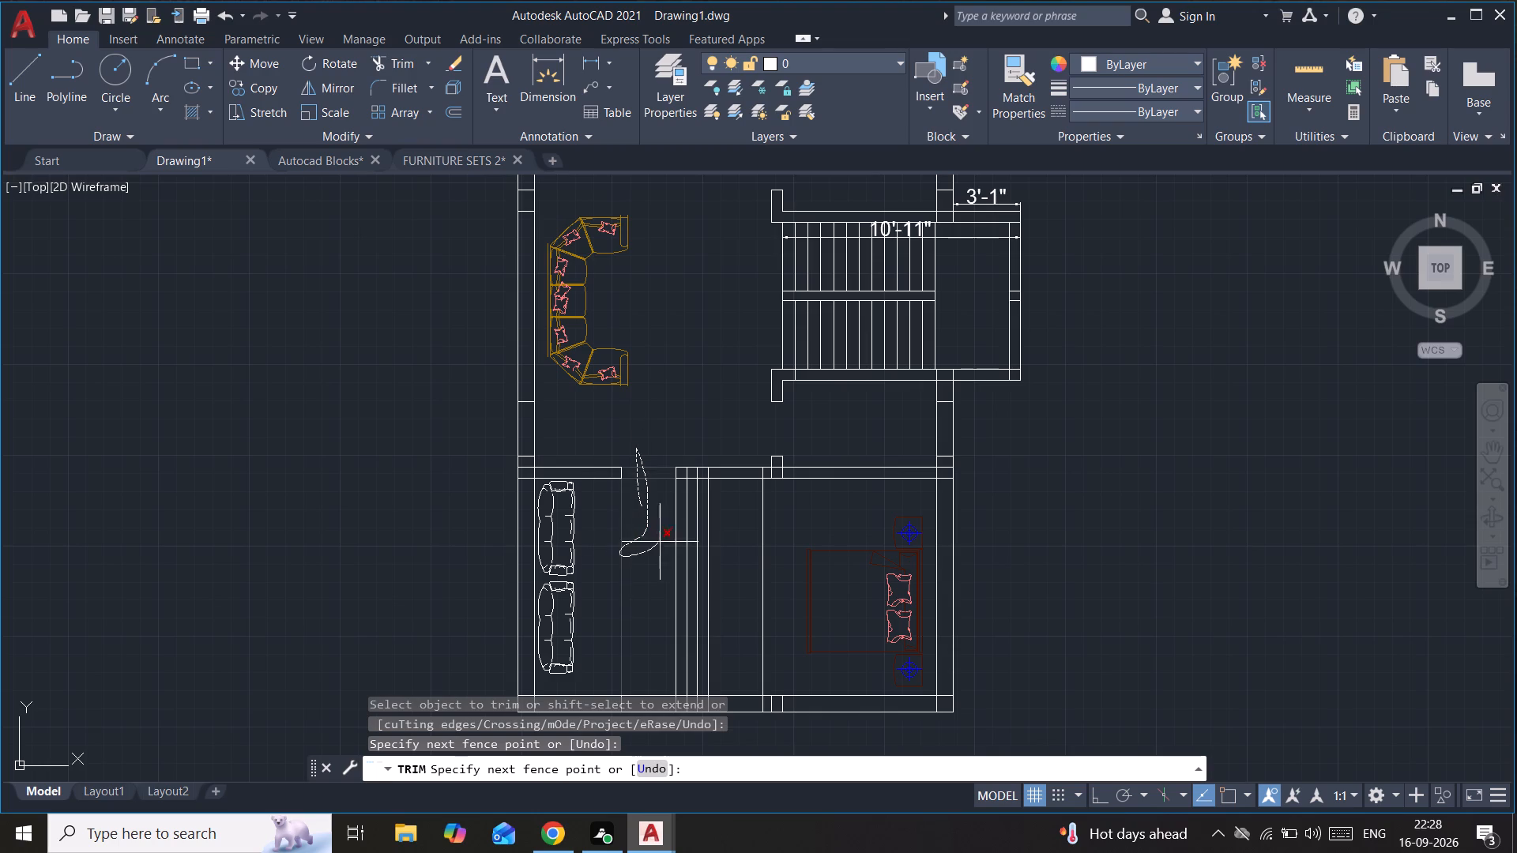
{"action": "left_click_drag", "start_coordinate": [660, 542], "coordinate": [678, 510]}
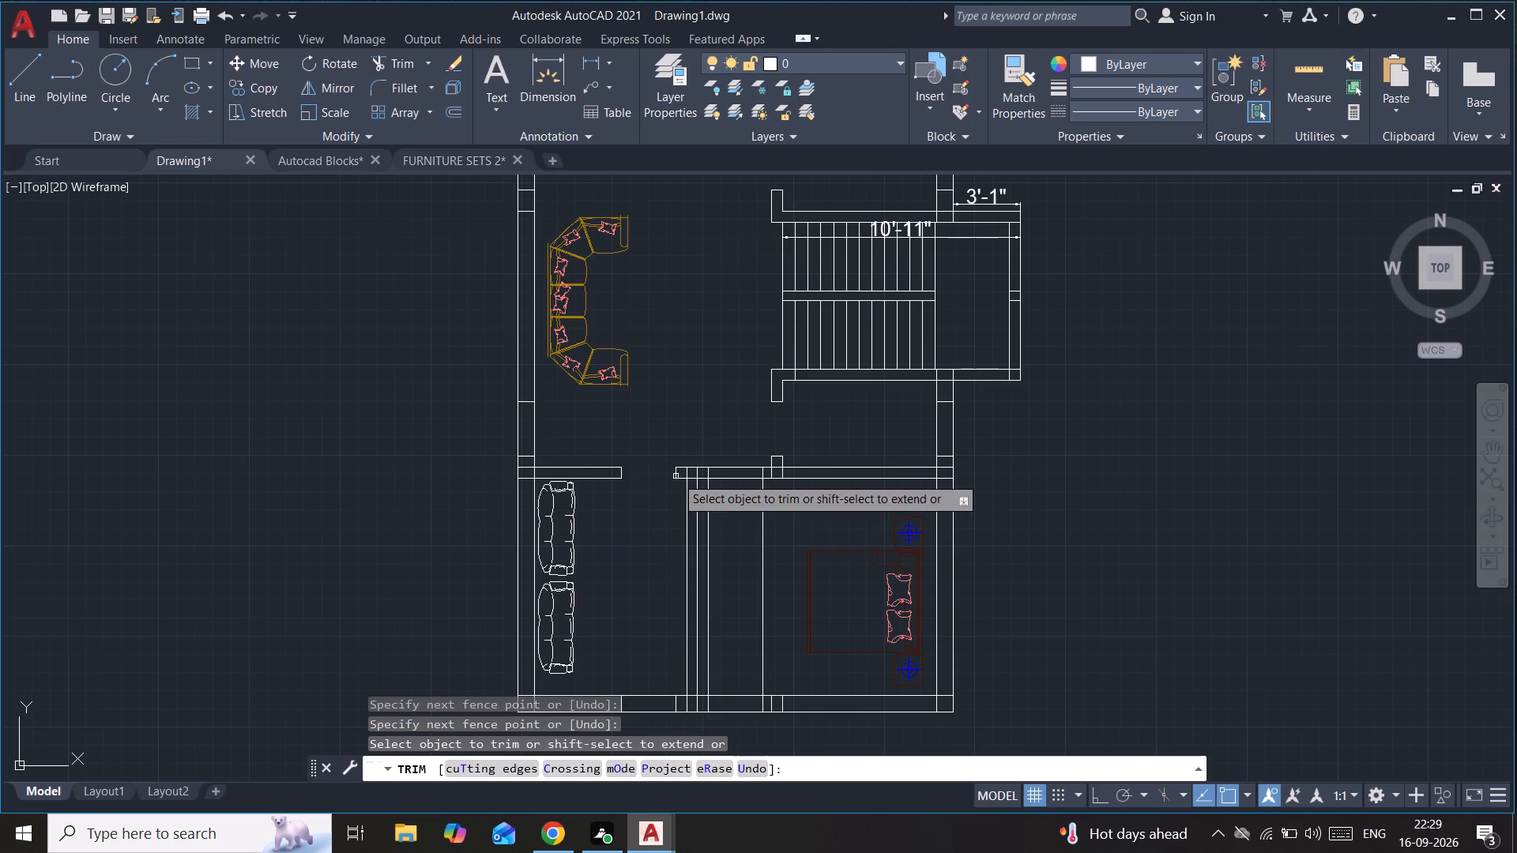
{"action": "left_click_drag", "start_coordinate": [733, 433], "coordinate": [706, 545]}
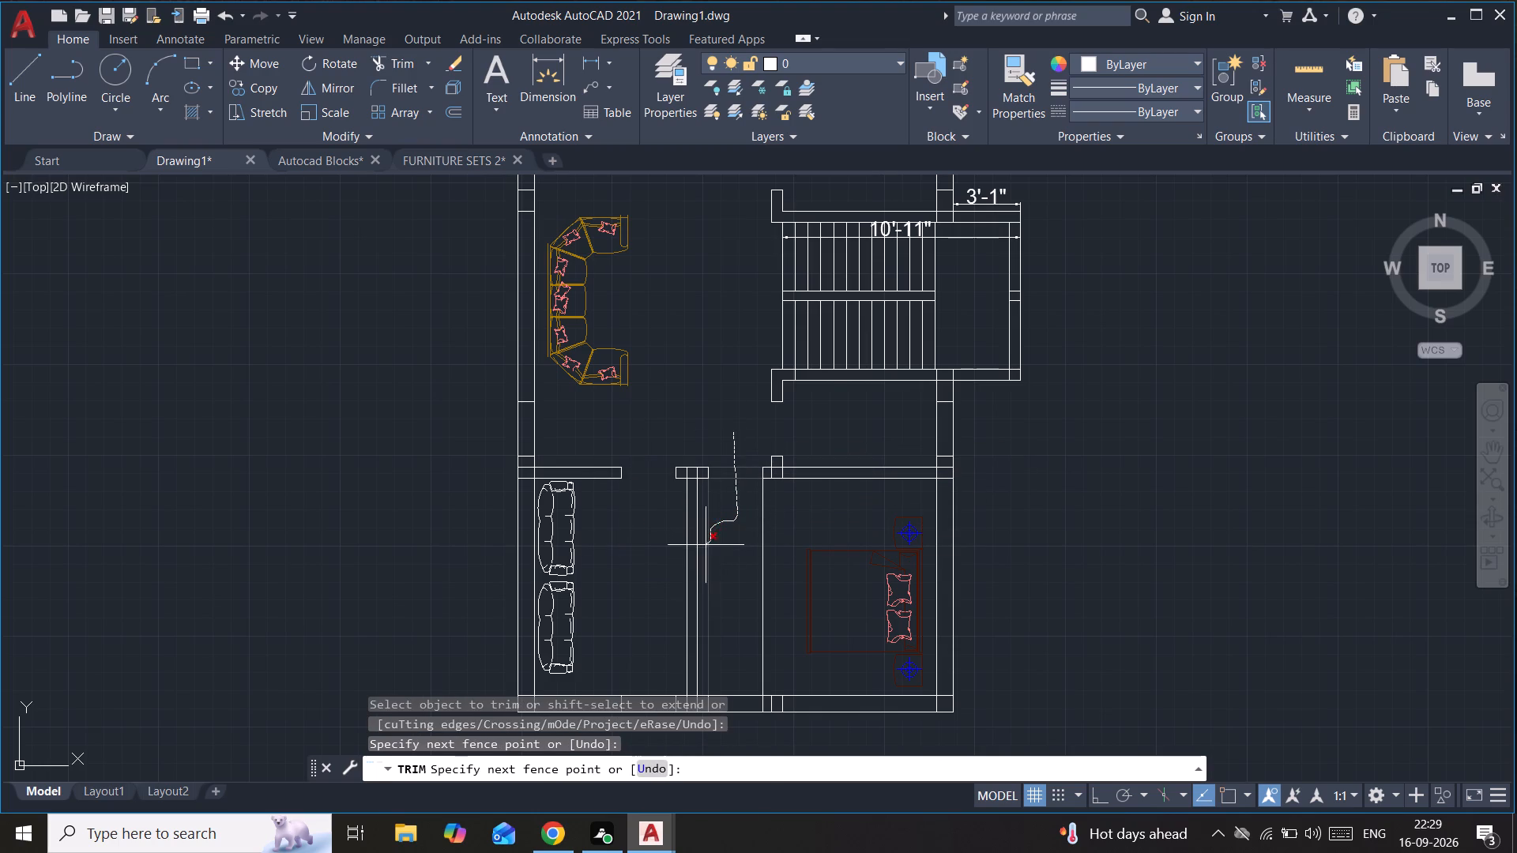
{"action": "left_click_drag", "start_coordinate": [706, 545], "coordinate": [777, 534]}
{"action": "key", "text": "Escape"}
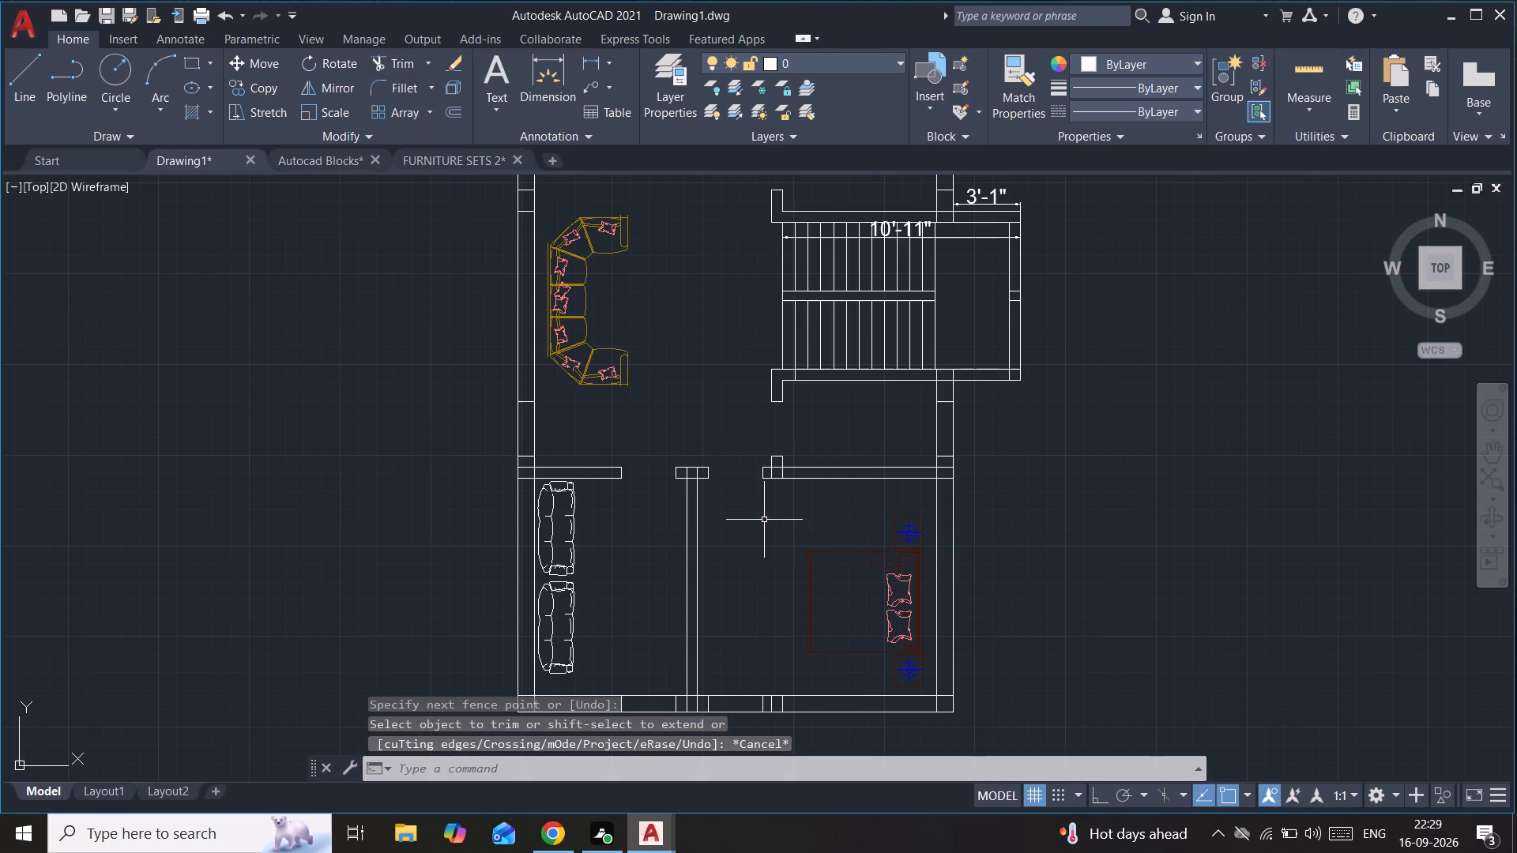
Cut a 2'6" door opening through the south outer wall of the sofa room between the two jamb lines west of the partition.
{"action": "middle_click_drag", "start_coordinate": [753, 524], "coordinate": [793, 423]}
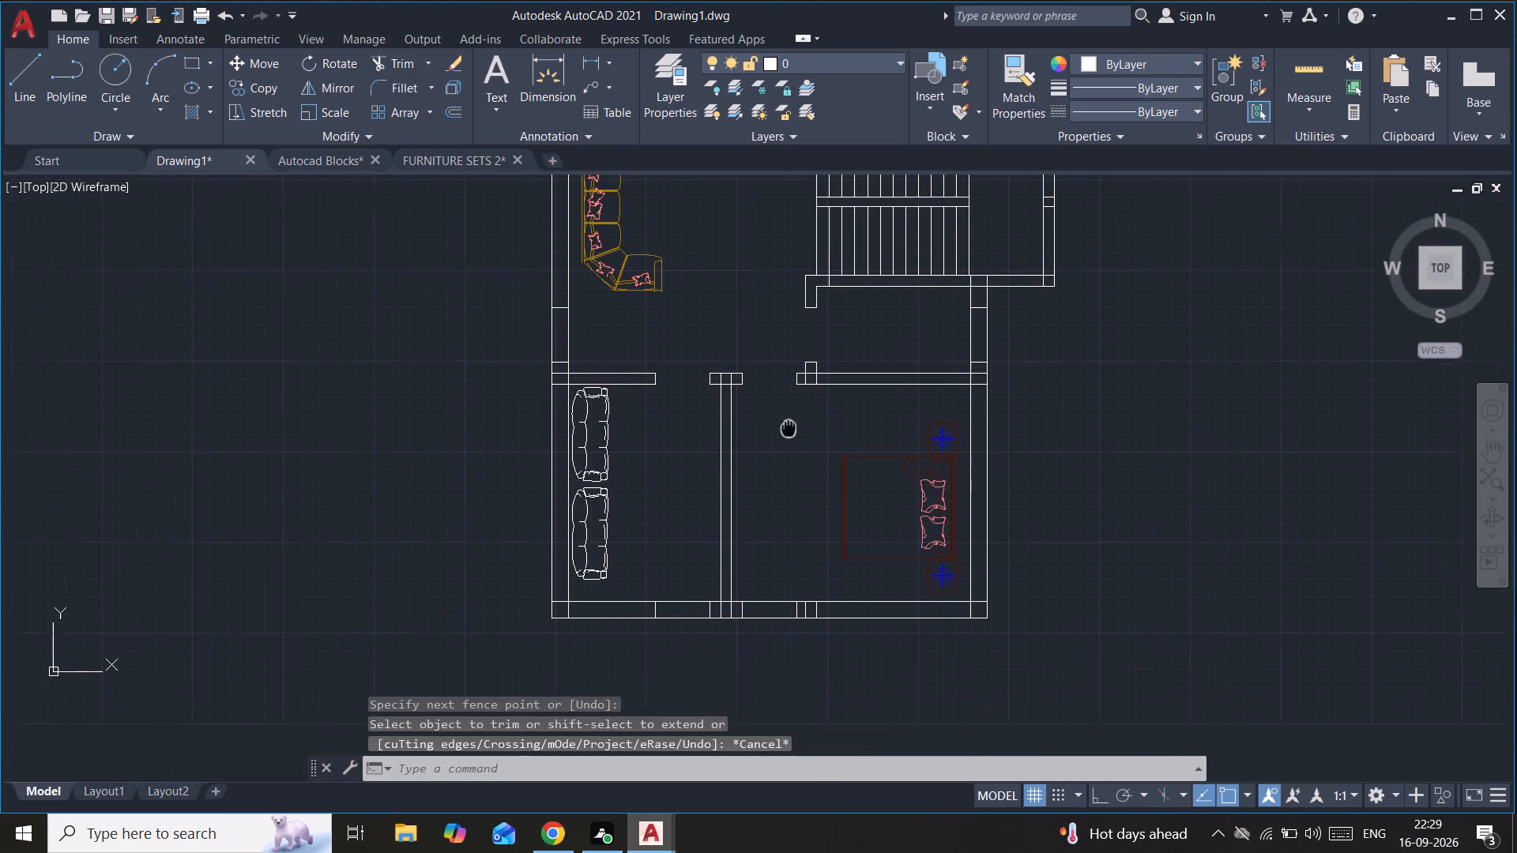
{"action": "middle_click_drag", "start_coordinate": [793, 423], "coordinate": [815, 399]}
{"action": "left_click_drag", "start_coordinate": [710, 553], "coordinate": [720, 622]}
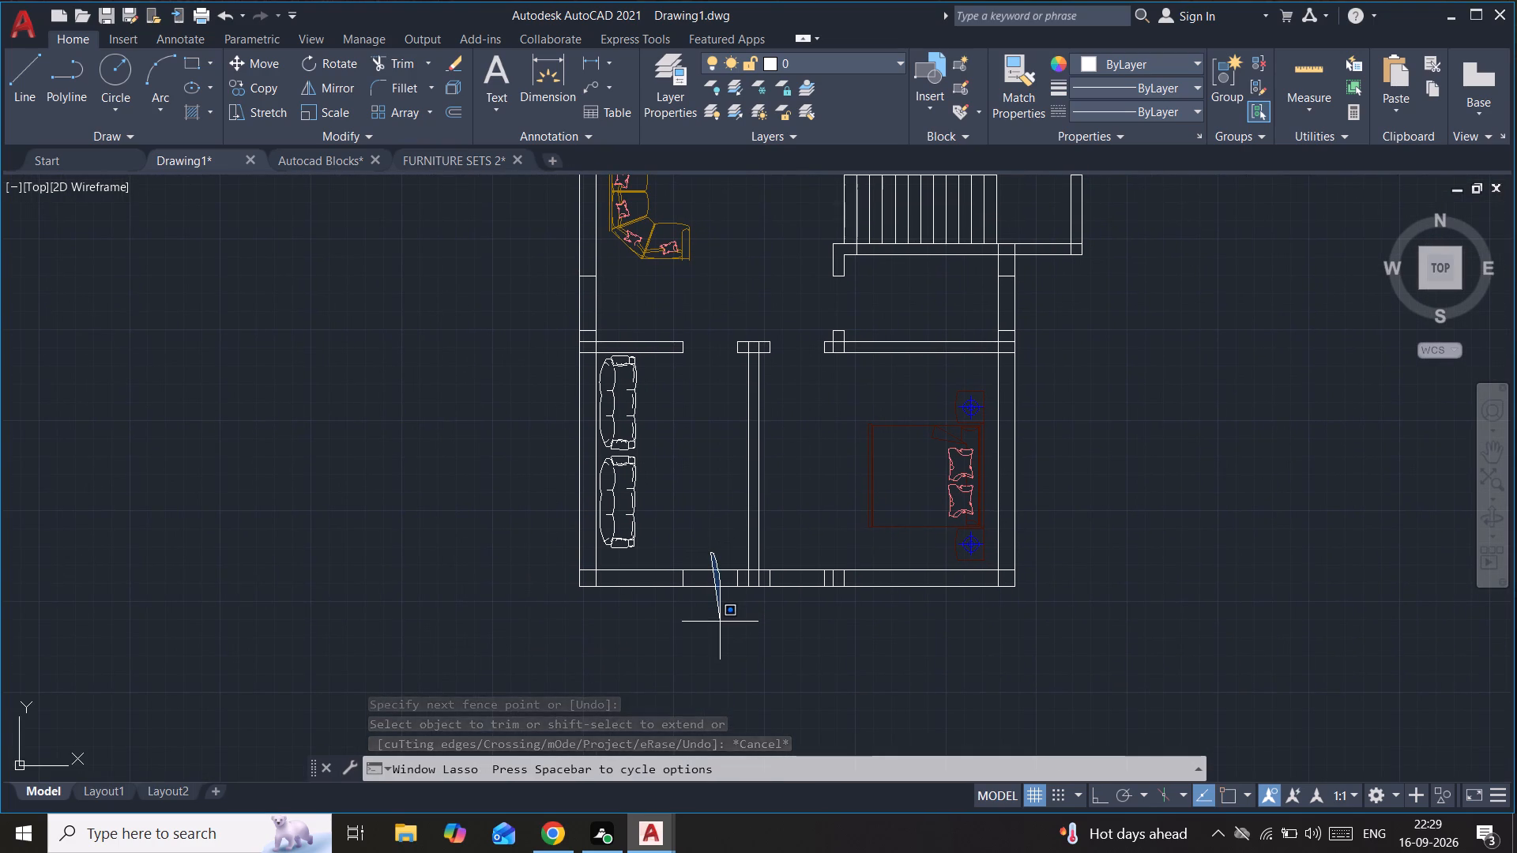
{"action": "left_click_drag", "start_coordinate": [720, 622], "coordinate": [721, 622]}
{"action": "type", "text": "tr"}
{"action": "key", "text": "Return"}
{"action": "left_click_drag", "start_coordinate": [716, 595], "coordinate": [715, 558]}
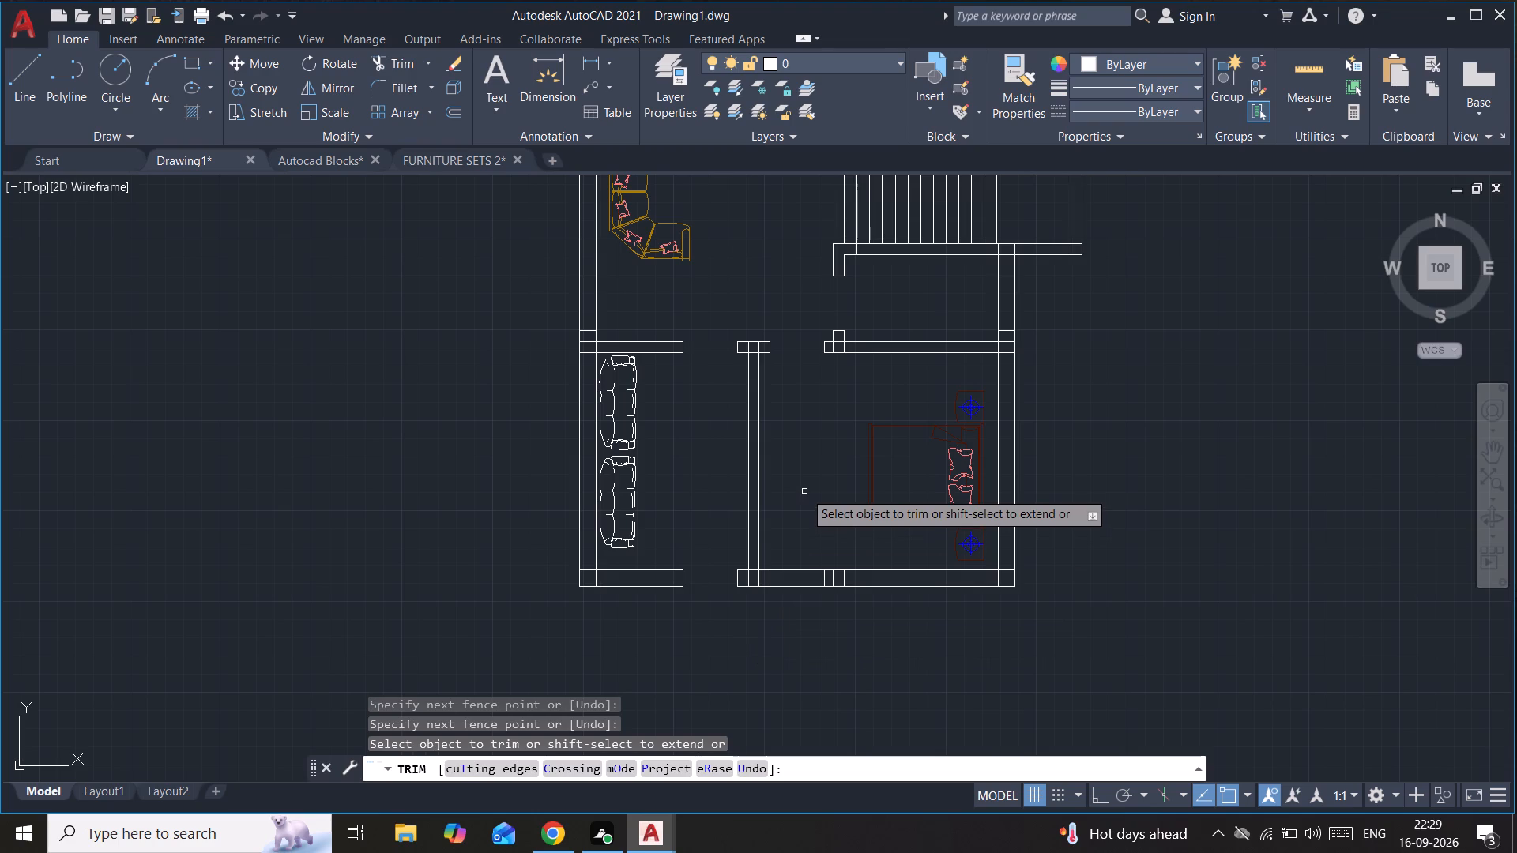
{"action": "key", "text": "Escape"}
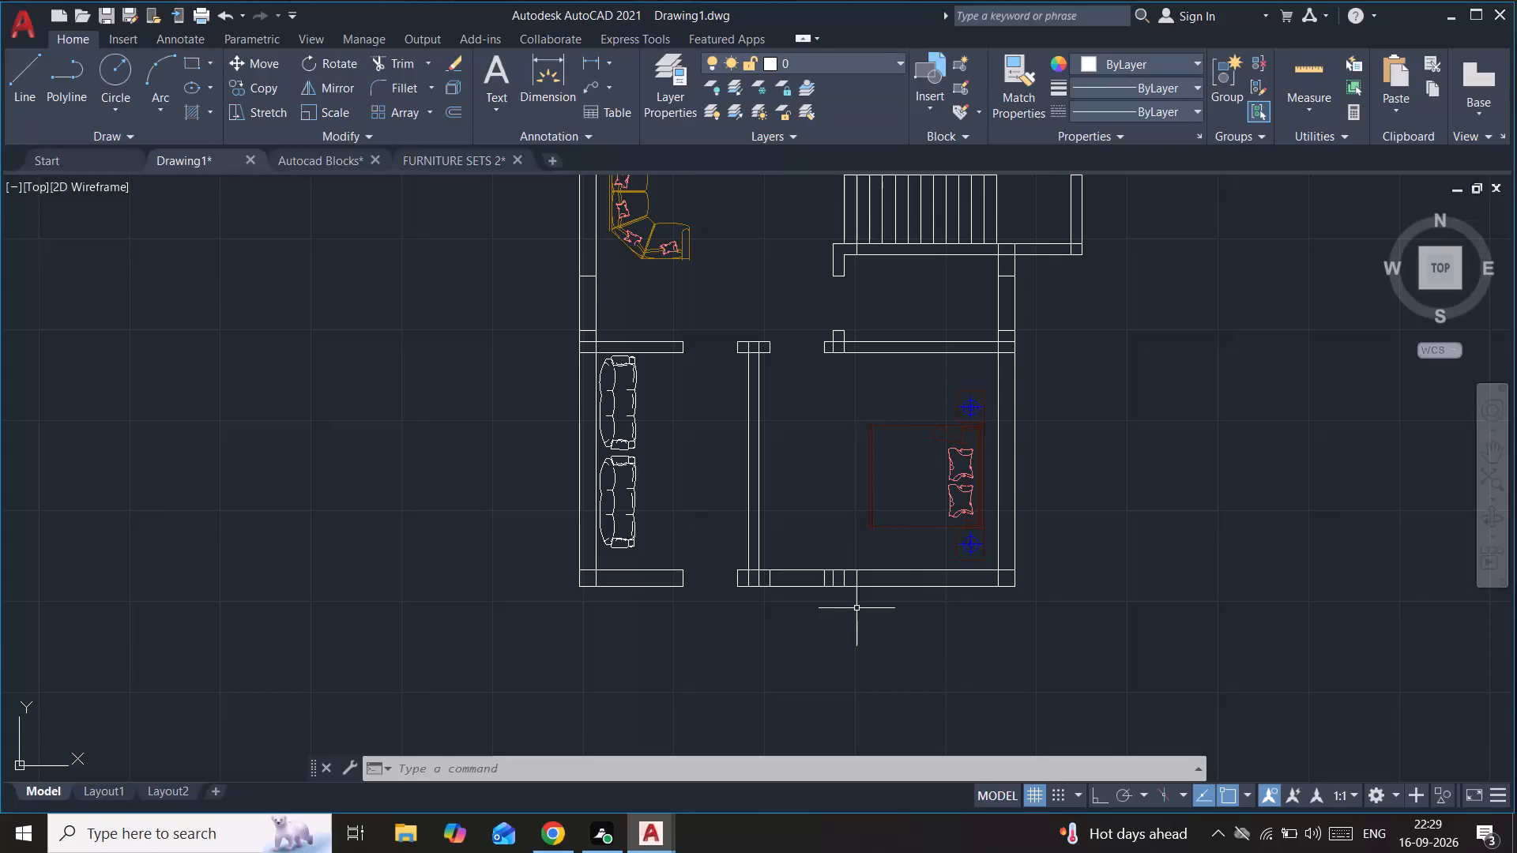
Trim the overlapping wall lines inside the southwest corner of the outer walls.
{"action": "type", "text": "tr"}
{"action": "key", "text": "Return"}
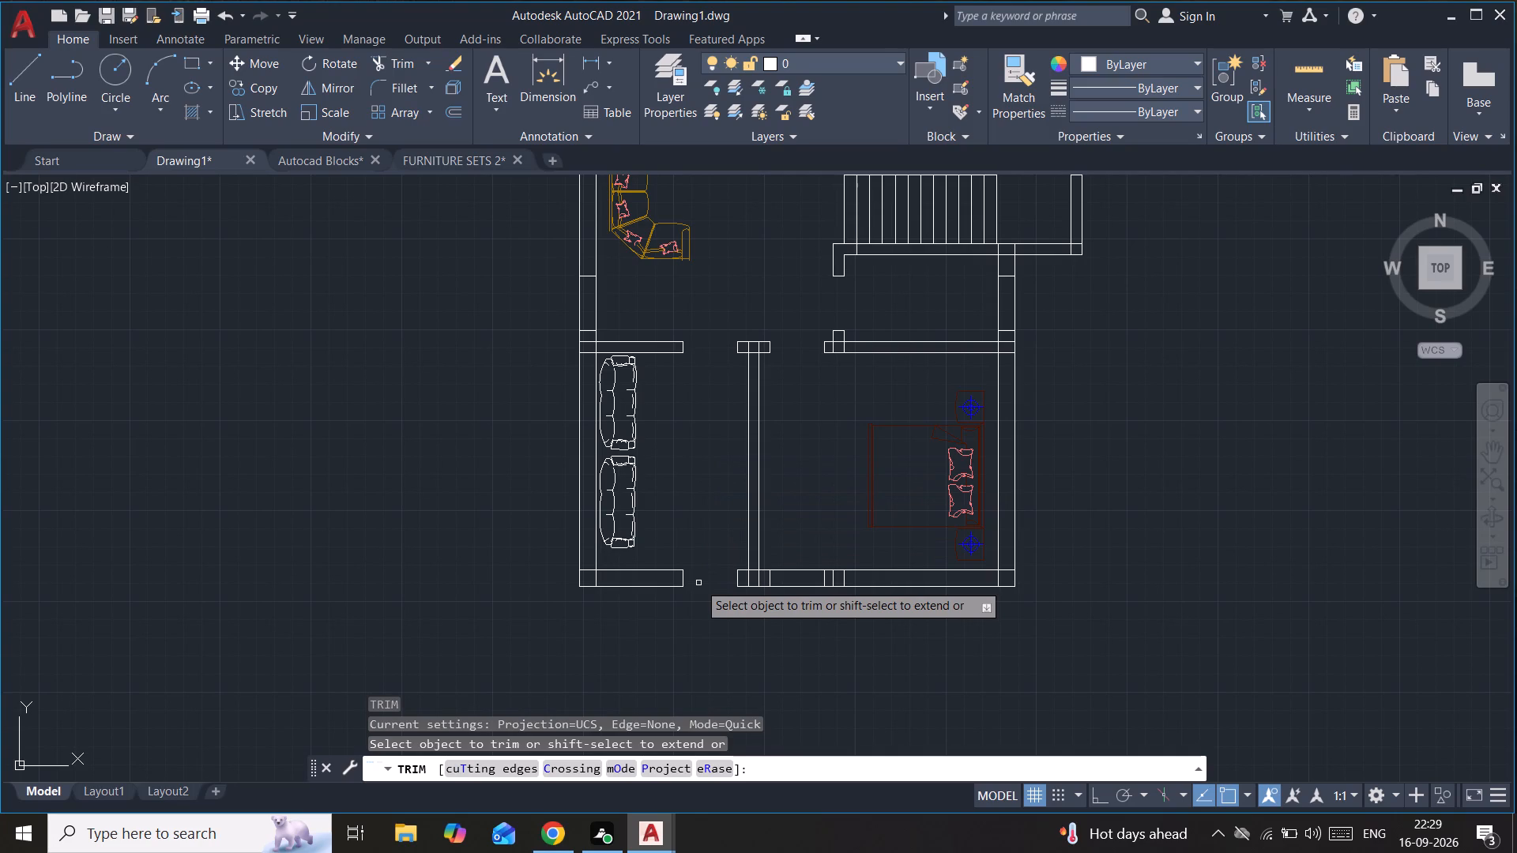
{"action": "left_click_drag", "start_coordinate": [601, 581], "coordinate": [589, 566]}
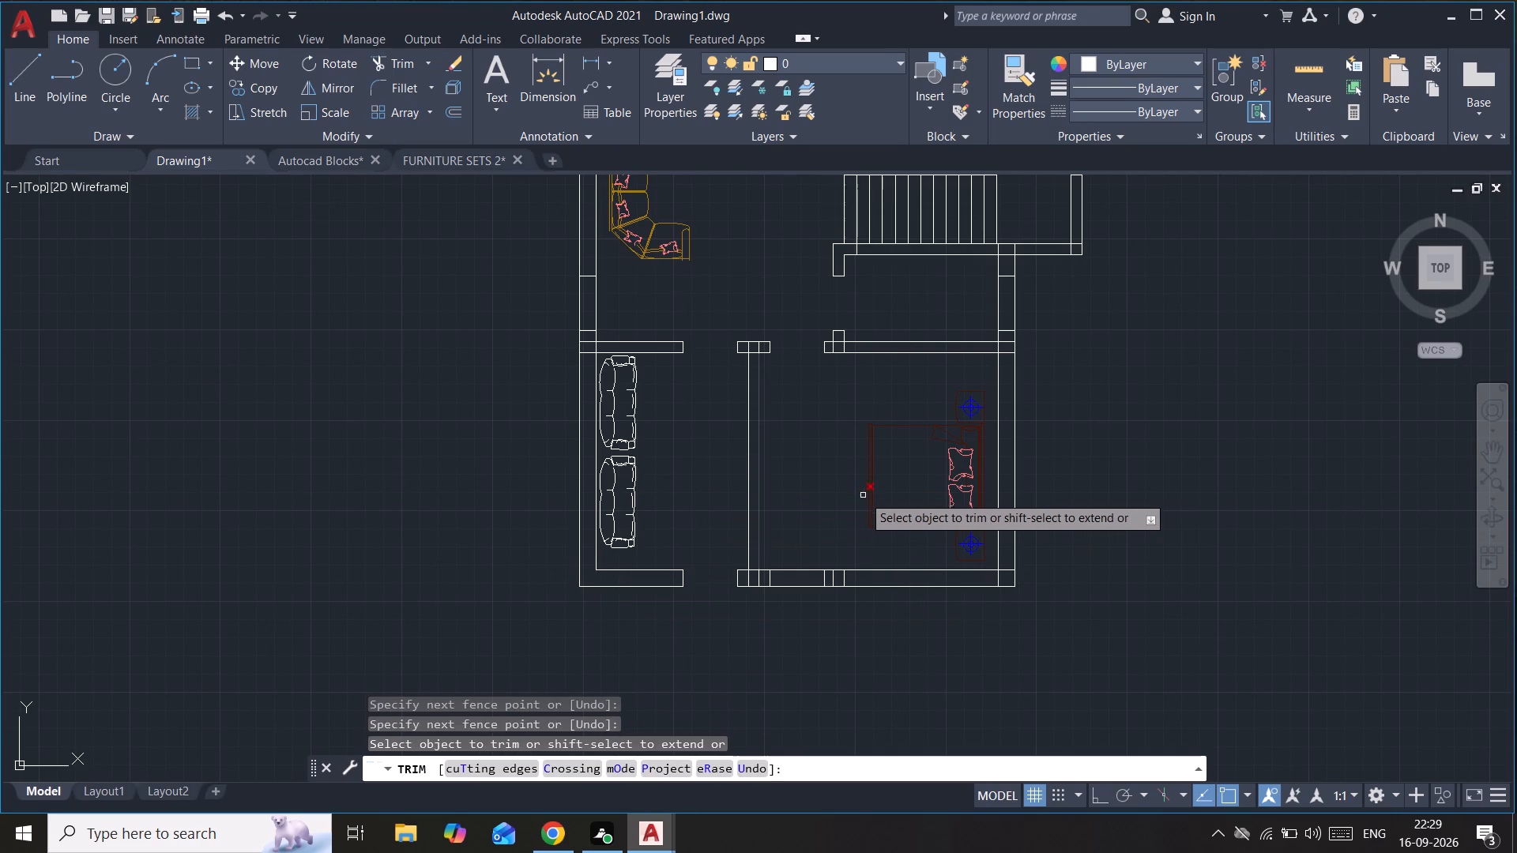
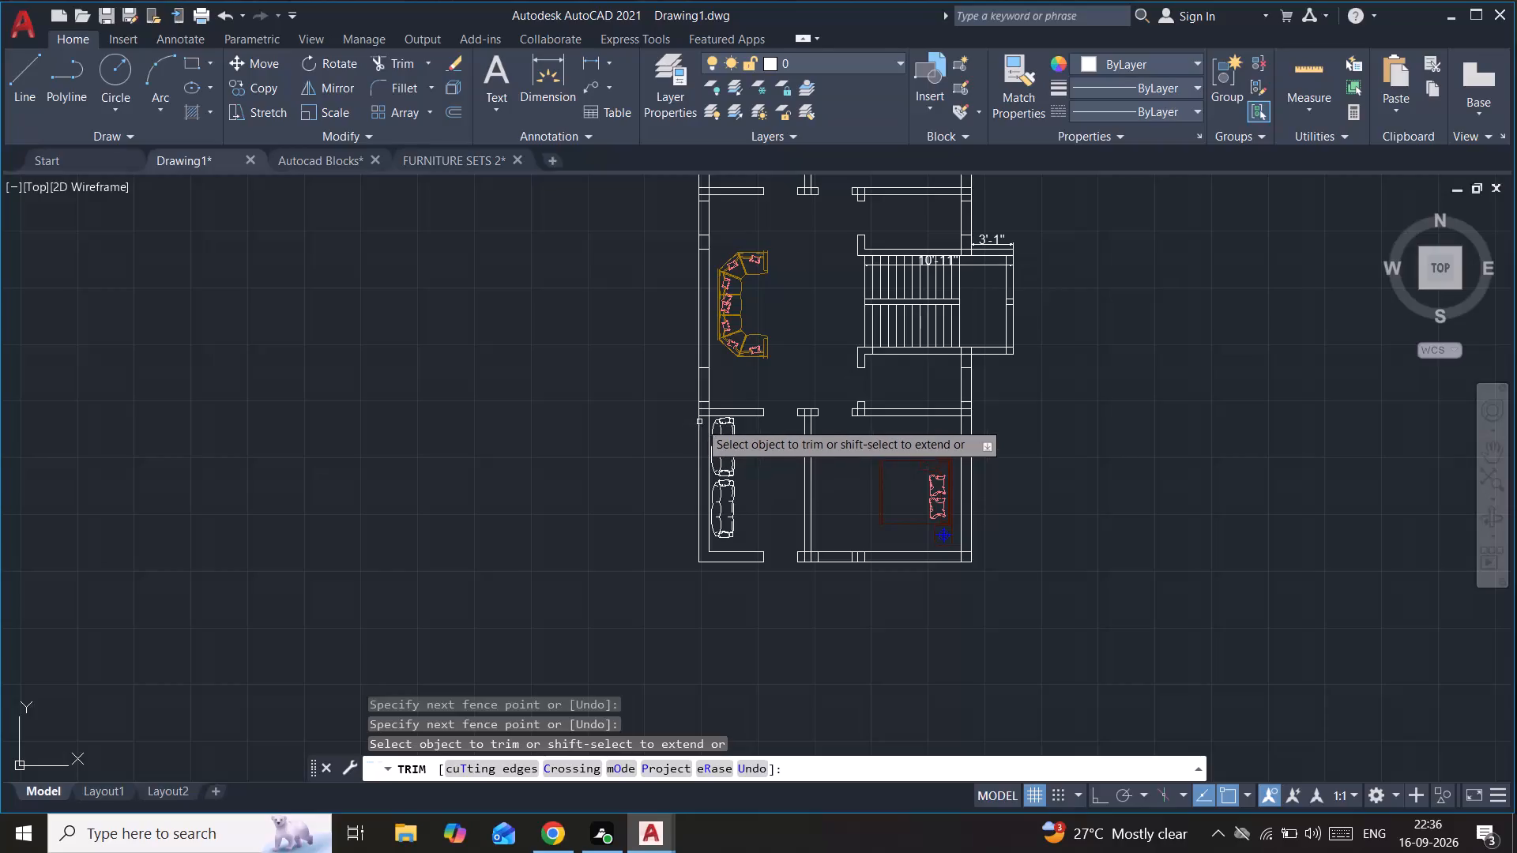
Trim the stray lines crossing the west outer wall at and just north of its junction with the south cross wall.
{"action": "scroll", "coordinate": [695, 408], "scroll_direction": "up", "scroll_amount": 3}
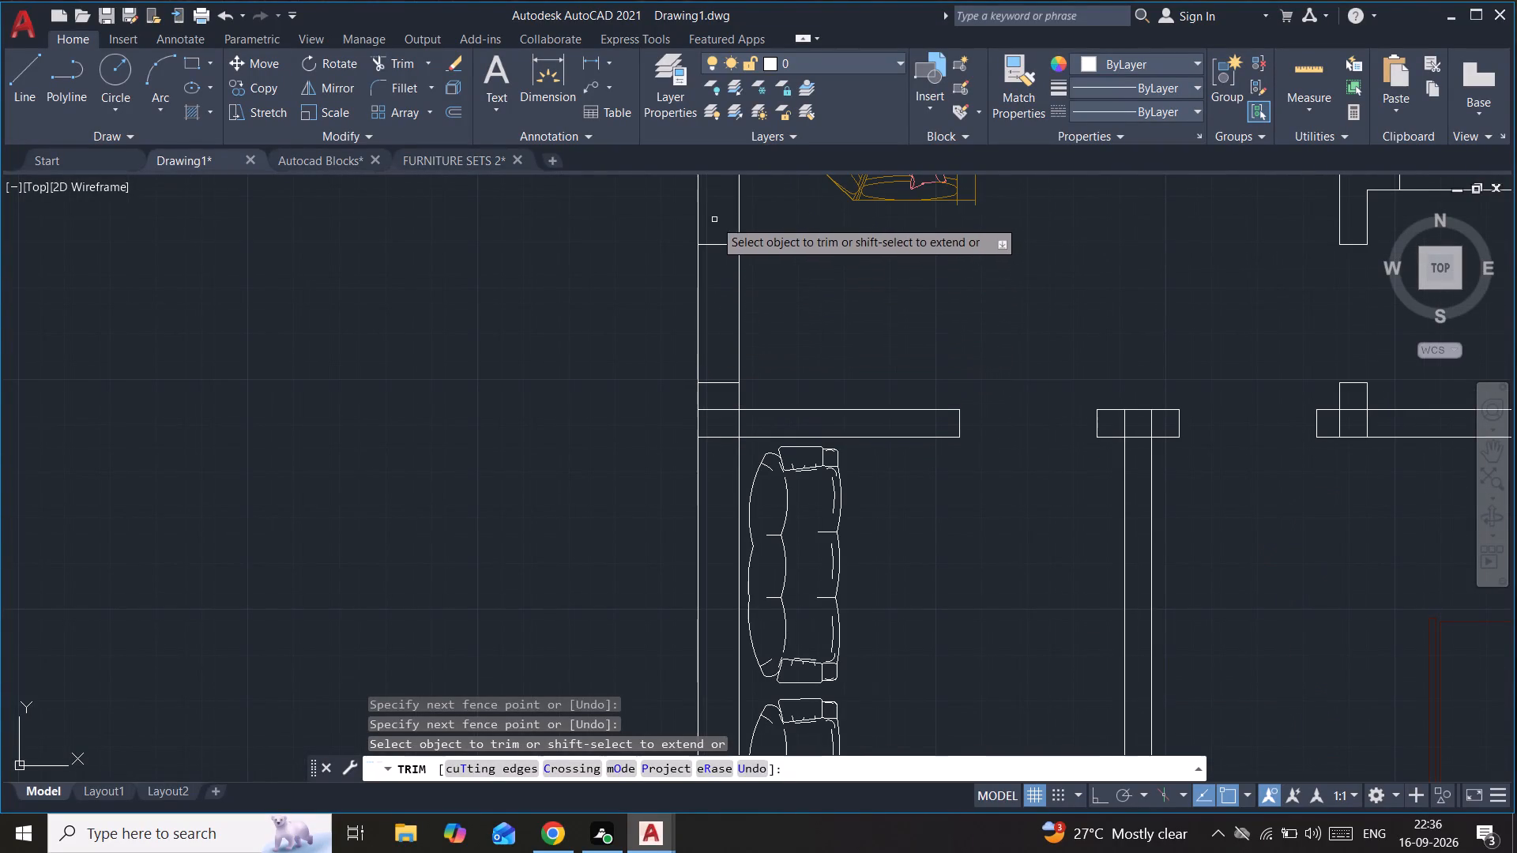
{"action": "left_click_drag", "start_coordinate": [714, 220], "coordinate": [753, 417]}
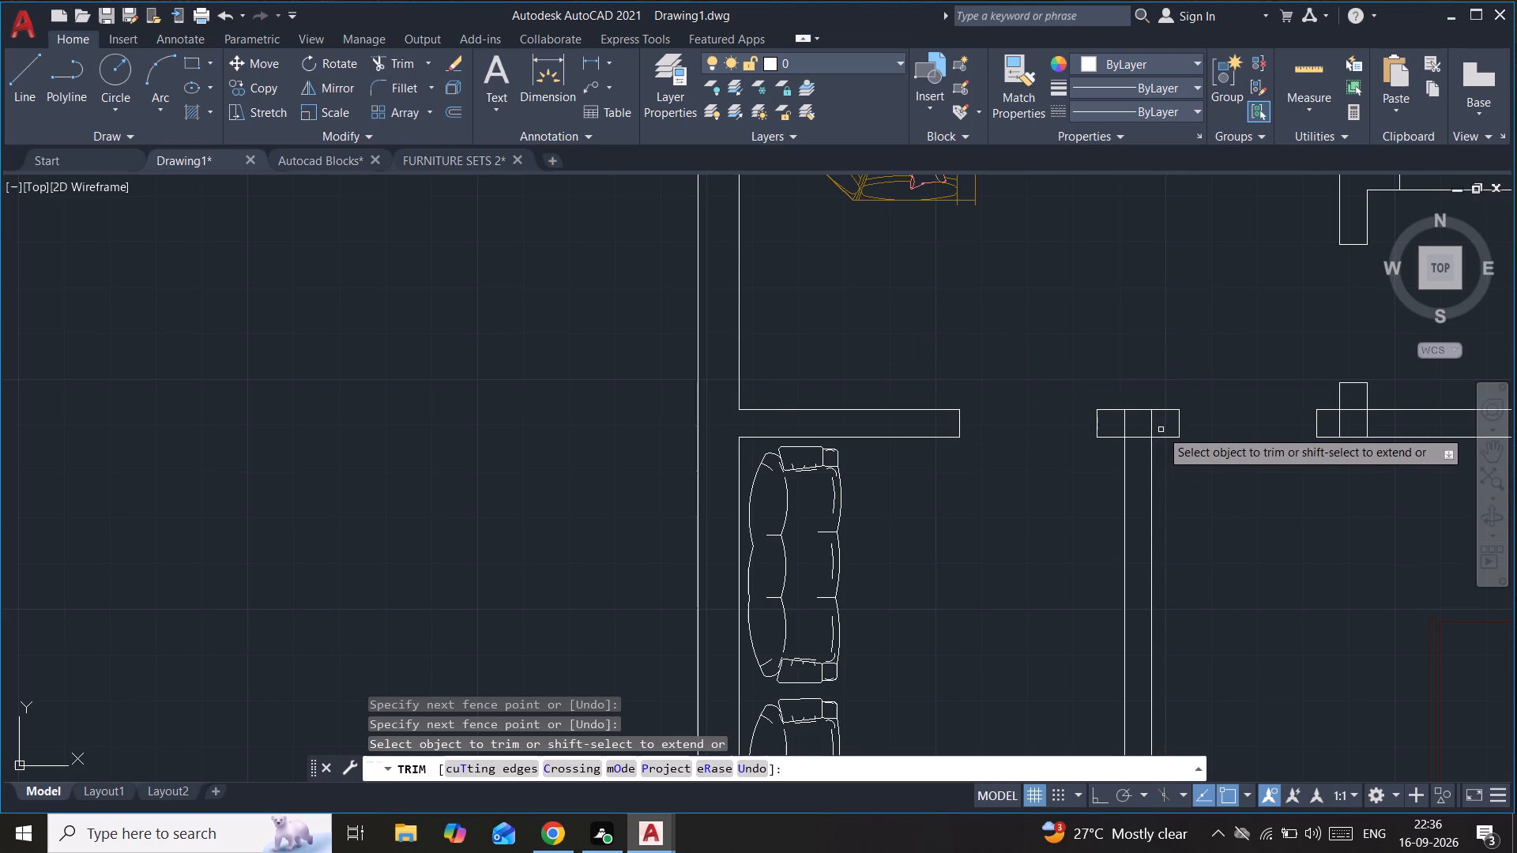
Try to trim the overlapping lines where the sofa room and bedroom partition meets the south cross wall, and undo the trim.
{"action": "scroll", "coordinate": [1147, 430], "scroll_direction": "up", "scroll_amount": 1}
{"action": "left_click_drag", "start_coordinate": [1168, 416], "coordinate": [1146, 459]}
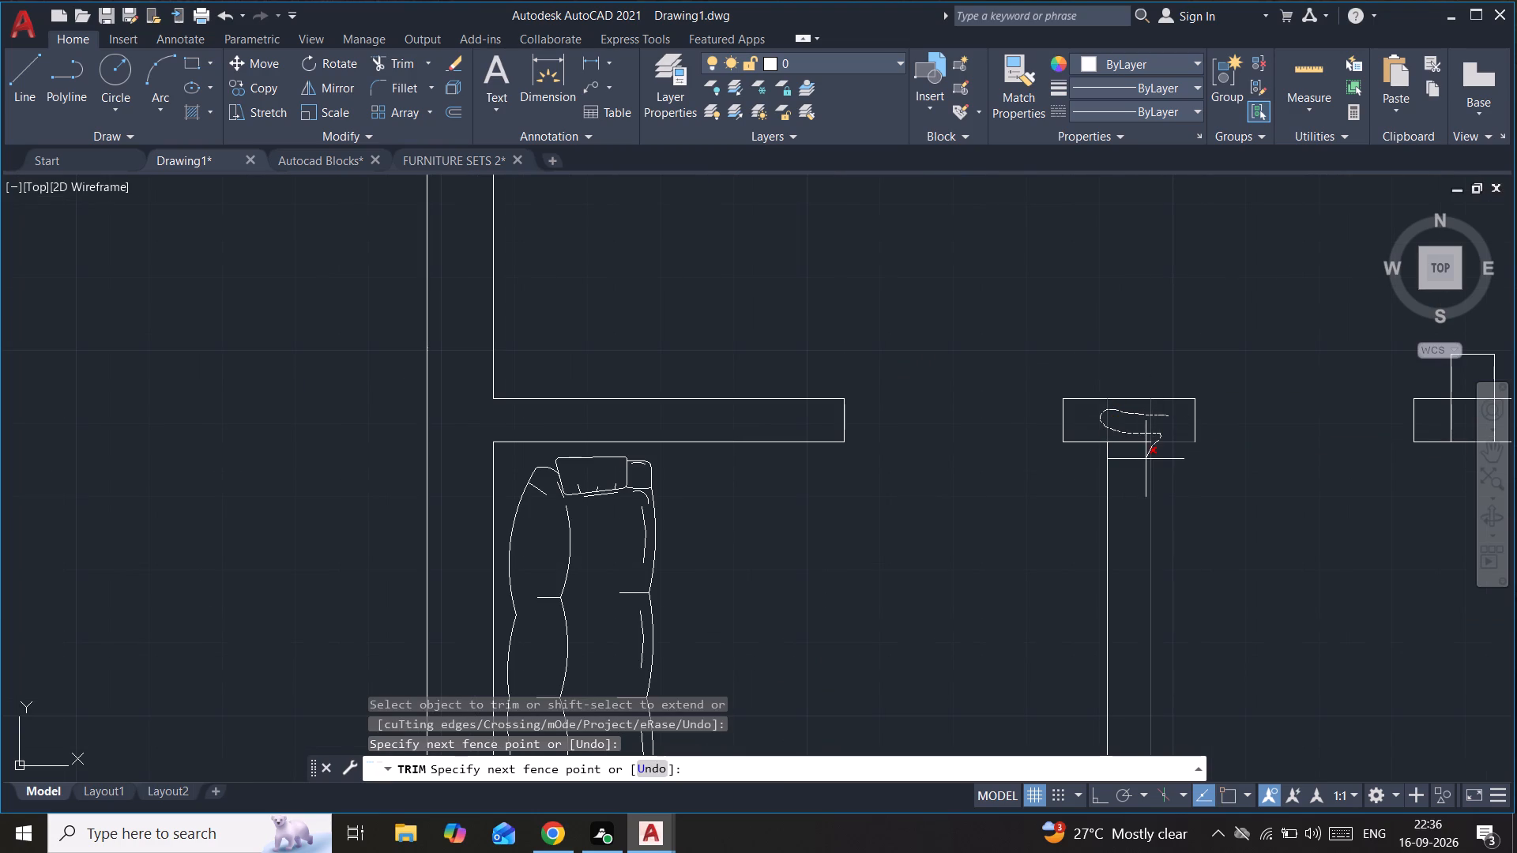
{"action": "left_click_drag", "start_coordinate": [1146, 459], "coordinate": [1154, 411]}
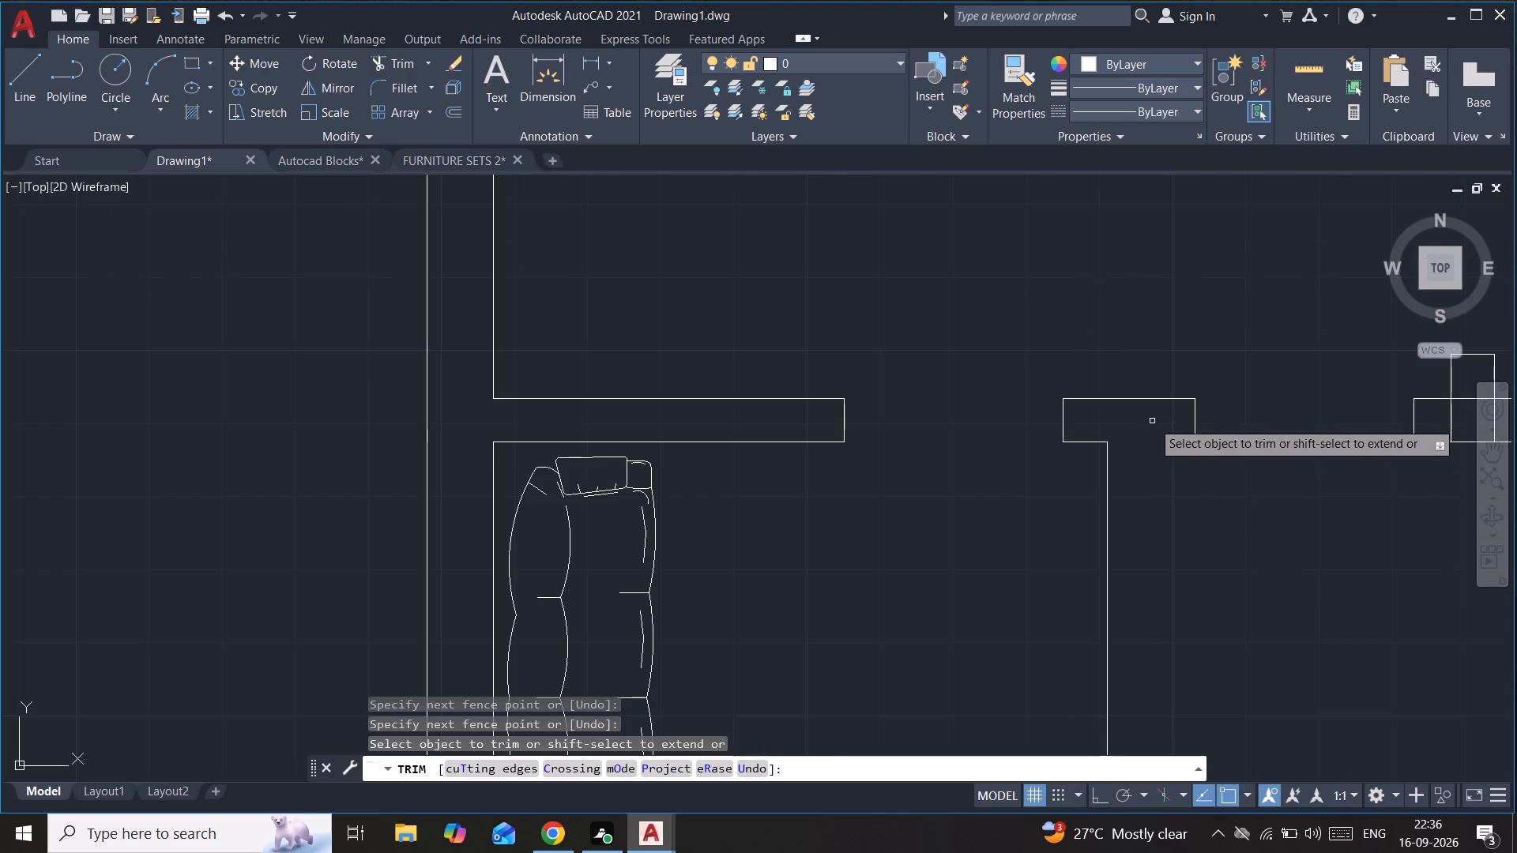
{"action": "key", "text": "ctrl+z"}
Trim the overlapping lines inside the south cross wall at the sofa room–bedroom partition and at the wall stub beside the bedroom door.
{"action": "left_click", "coordinate": [1152, 421], "text": "ctrl"}
{"action": "left_click_drag", "start_coordinate": [1153, 419], "coordinate": [1140, 452]}
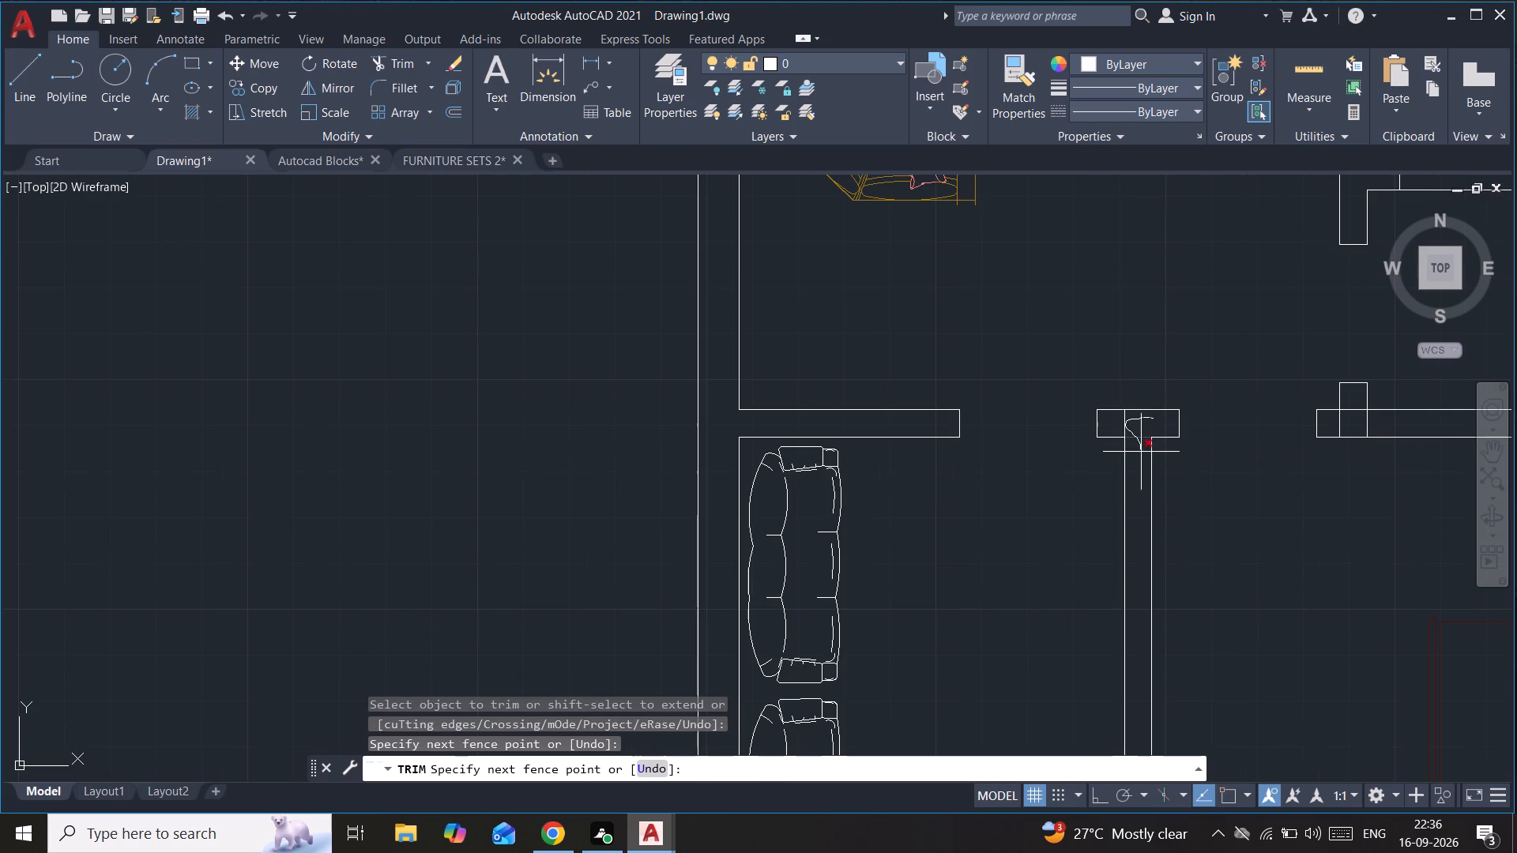
{"action": "left_click_drag", "start_coordinate": [1140, 452], "coordinate": [1136, 445]}
{"action": "left_click_drag", "start_coordinate": [1135, 417], "coordinate": [1118, 420]}
{"action": "middle_click_drag", "start_coordinate": [1203, 388], "coordinate": [959, 382]}
{"action": "scroll", "coordinate": [1071, 428], "scroll_direction": "up", "scroll_amount": 2}
{"action": "left_click_drag", "start_coordinate": [1087, 413], "coordinate": [1169, 397]}
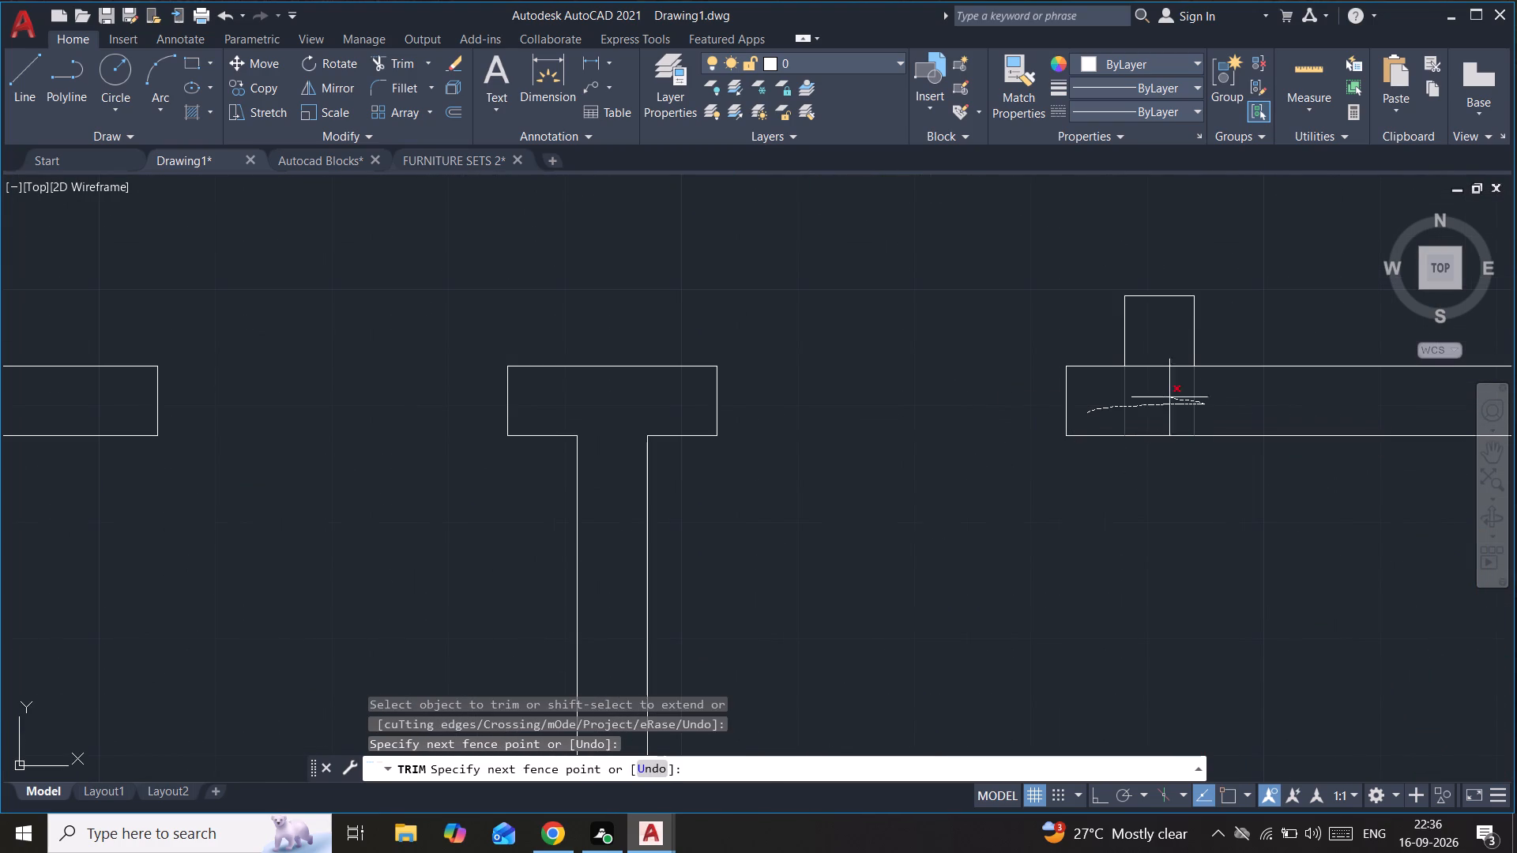
{"action": "left_click_drag", "start_coordinate": [1169, 397], "coordinate": [1150, 353]}
Trim the lines crossing the south outer wall at the sofa room–bedroom partition and along the bedroom's western half.
{"action": "scroll", "coordinate": [1234, 328], "scroll_direction": "down", "scroll_amount": 2}
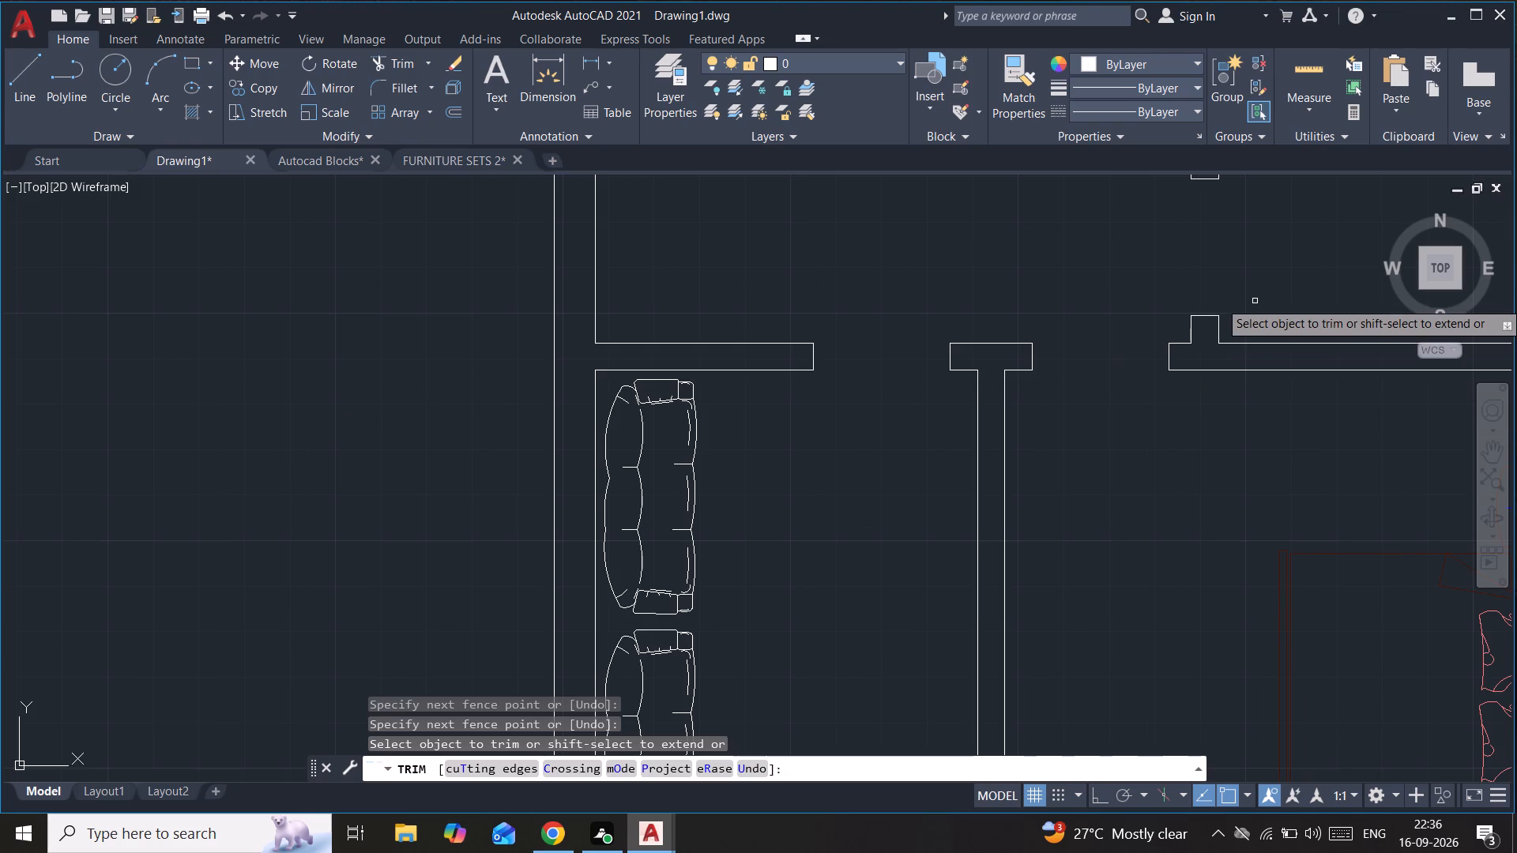
{"action": "scroll", "coordinate": [1255, 301], "scroll_direction": "down", "scroll_amount": 1}
{"action": "middle_click_drag", "start_coordinate": [1255, 301], "coordinate": [1041, 198]}
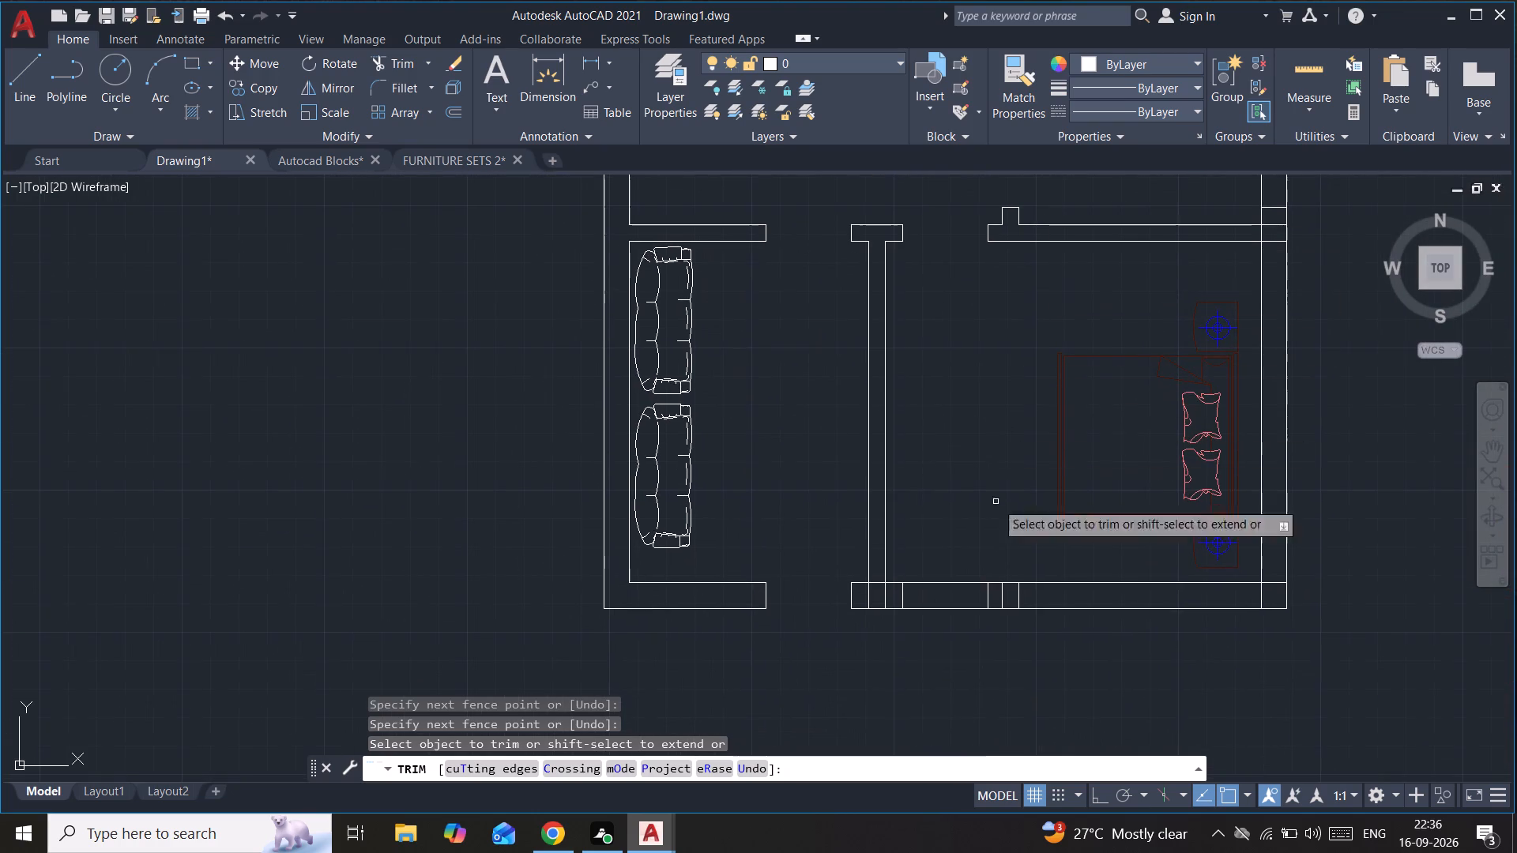
{"action": "scroll", "coordinate": [895, 588], "scroll_direction": "up", "scroll_amount": 2}
{"action": "middle_click_drag", "start_coordinate": [895, 588], "coordinate": [890, 474]}
{"action": "left_click_drag", "start_coordinate": [804, 495], "coordinate": [856, 464]}
{"action": "left_click_drag", "start_coordinate": [1067, 499], "coordinate": [1170, 492]}
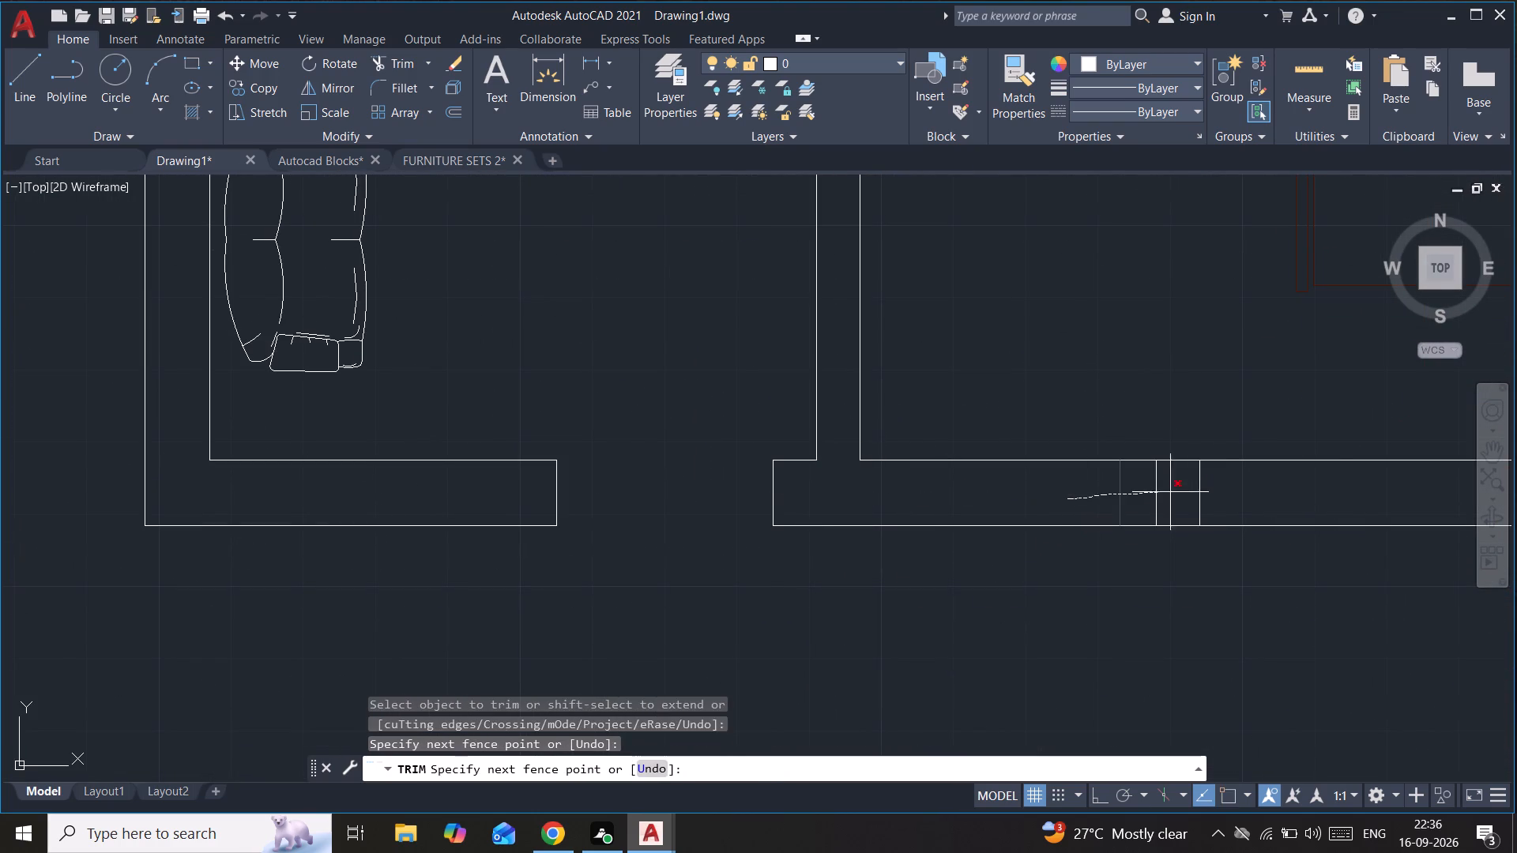
{"action": "left_click_drag", "start_coordinate": [1170, 492], "coordinate": [1228, 491]}
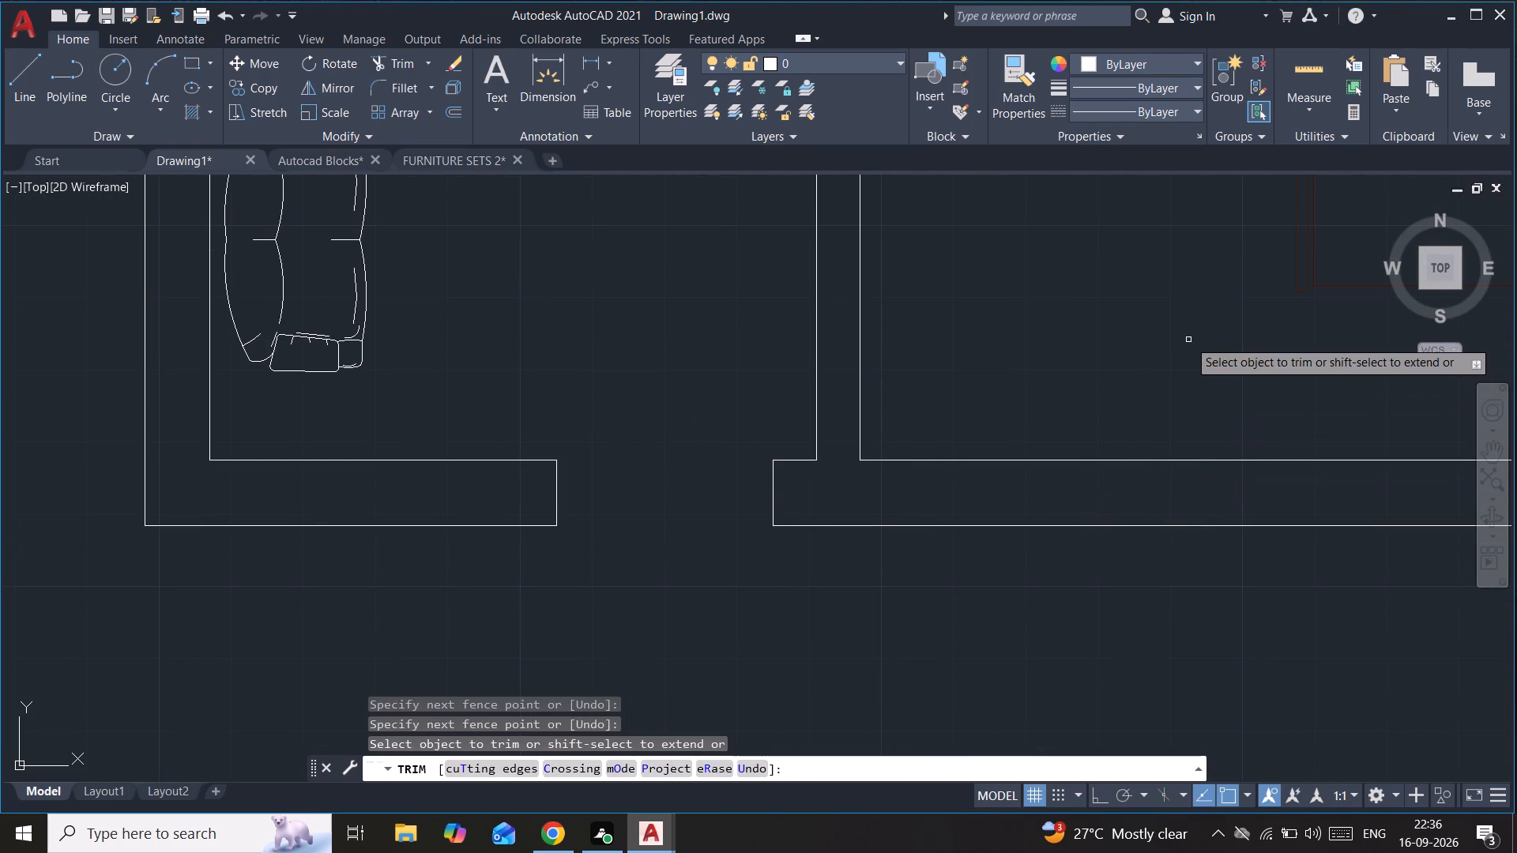
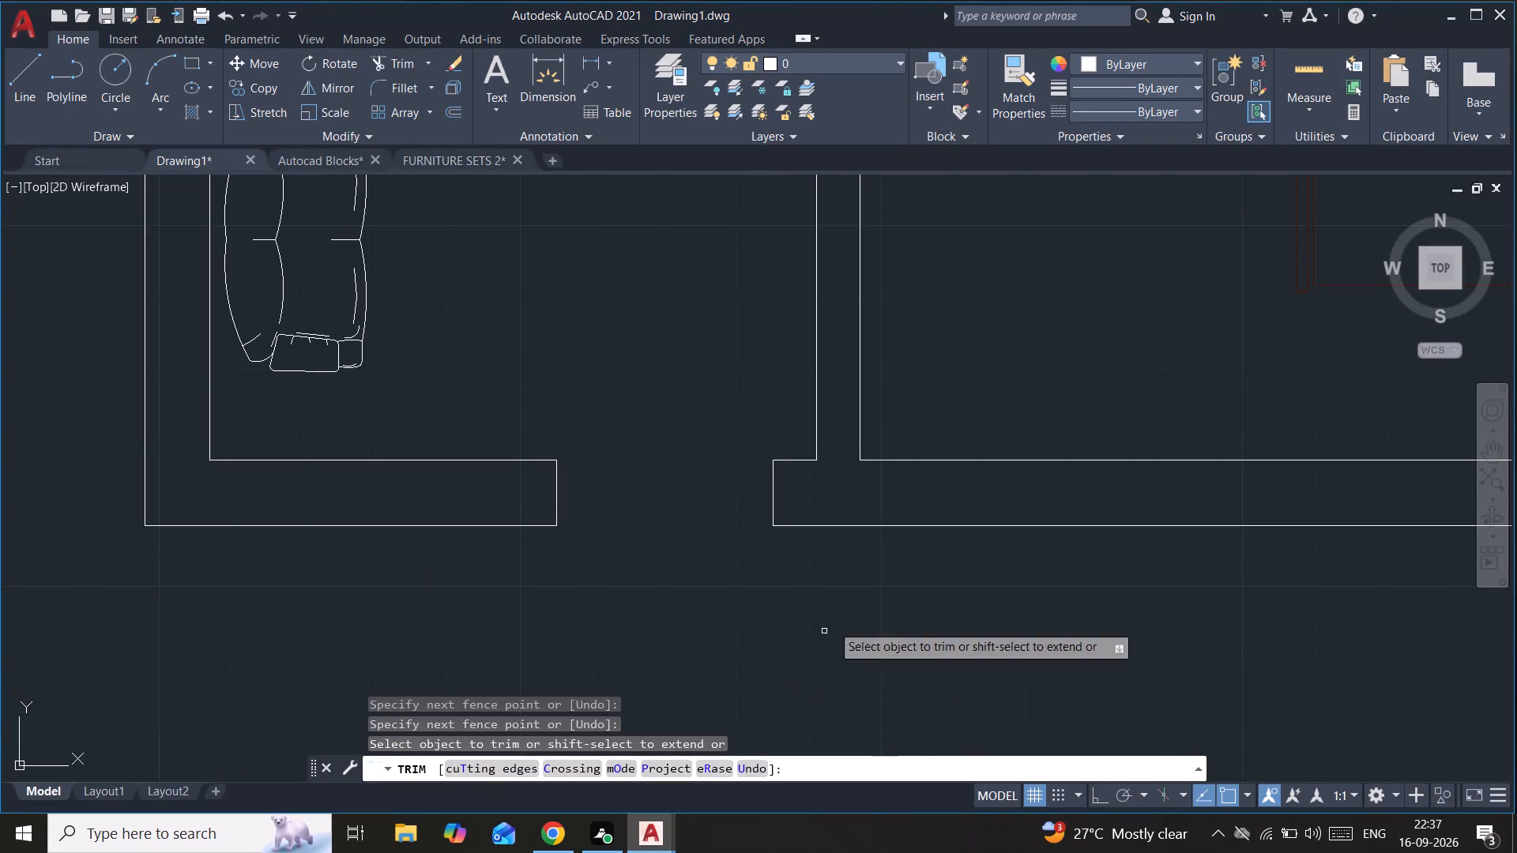
Trim the overlapping lines inside the outer-wall corner at the bedroom's southeast end.
{"action": "scroll", "coordinate": [818, 522], "scroll_direction": "down", "scroll_amount": 3}
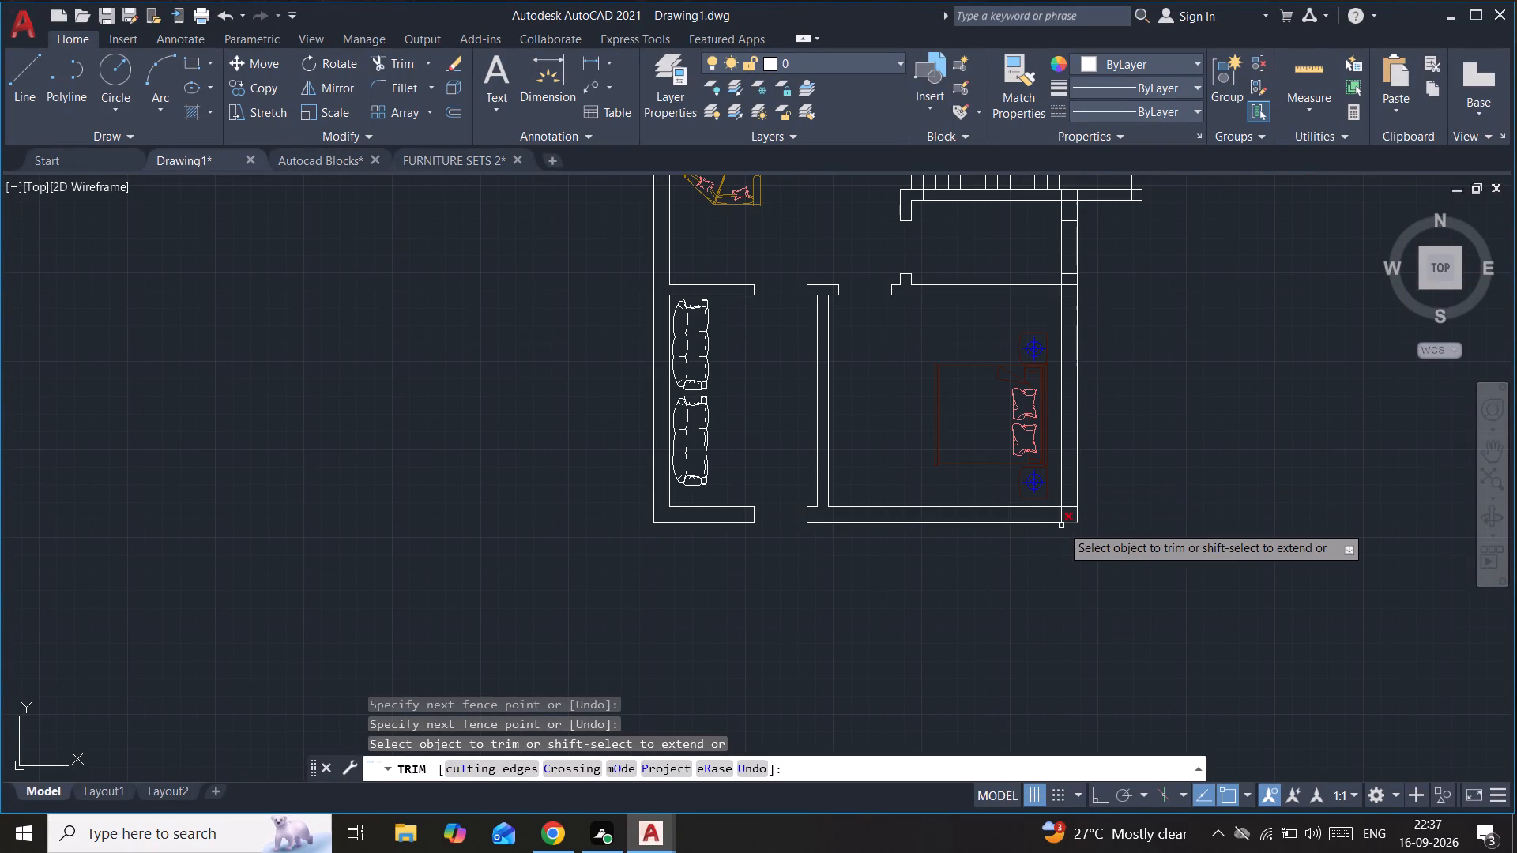
{"action": "scroll", "coordinate": [1061, 525], "scroll_direction": "up", "scroll_amount": 2}
{"action": "left_click_drag", "start_coordinate": [1041, 509], "coordinate": [1082, 449]}
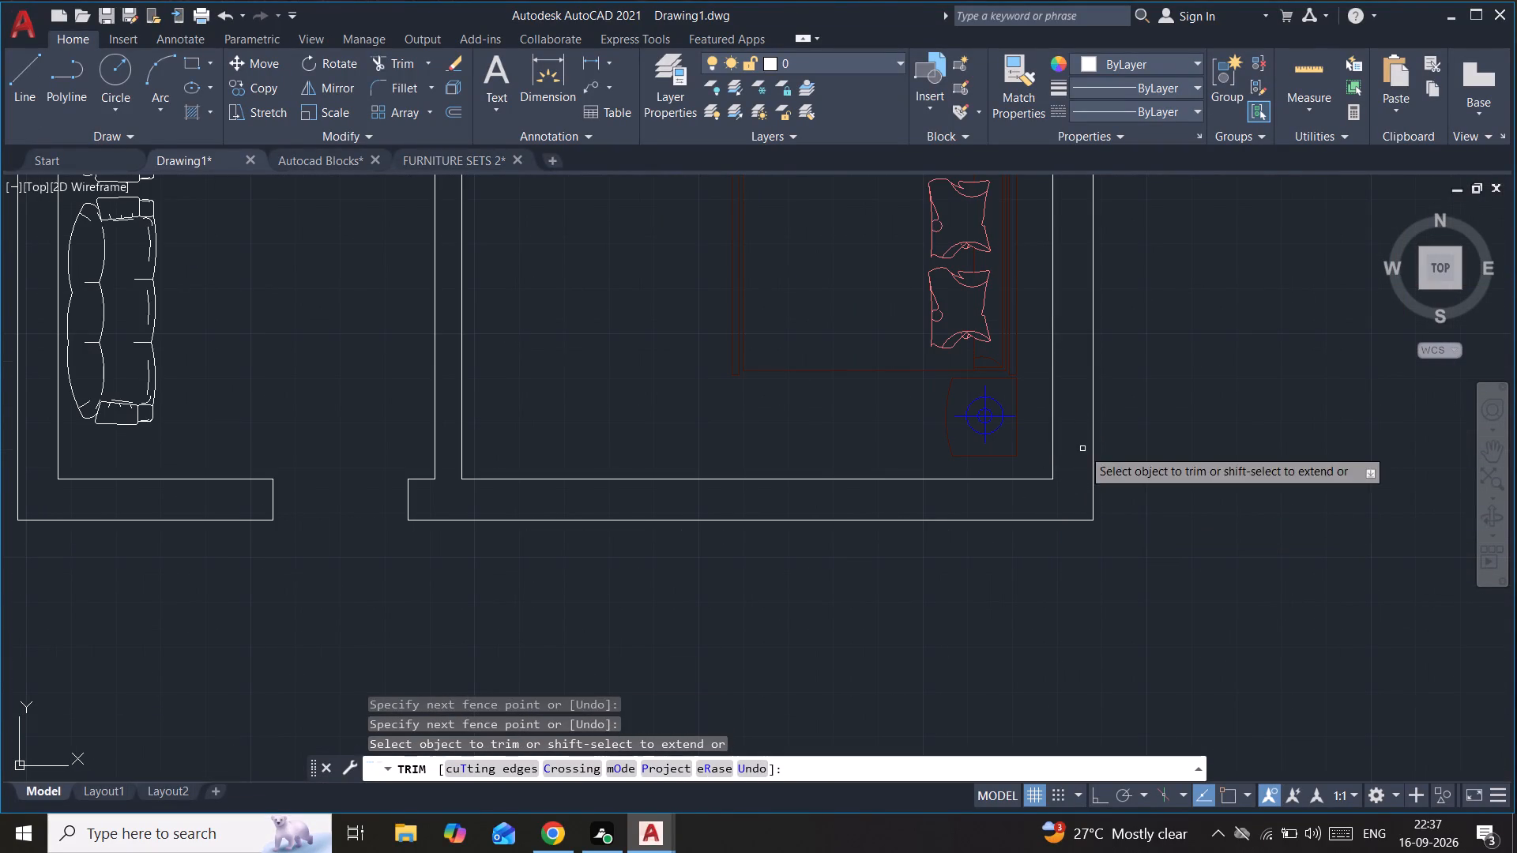
Trim the lines crossing the east outer wall from the south cross wall up to the staircase's south wall, opening both wall junctions.
{"action": "scroll", "coordinate": [1064, 360], "scroll_direction": "down", "scroll_amount": 2}
{"action": "middle_click_drag", "start_coordinate": [932, 320], "coordinate": [932, 638]}
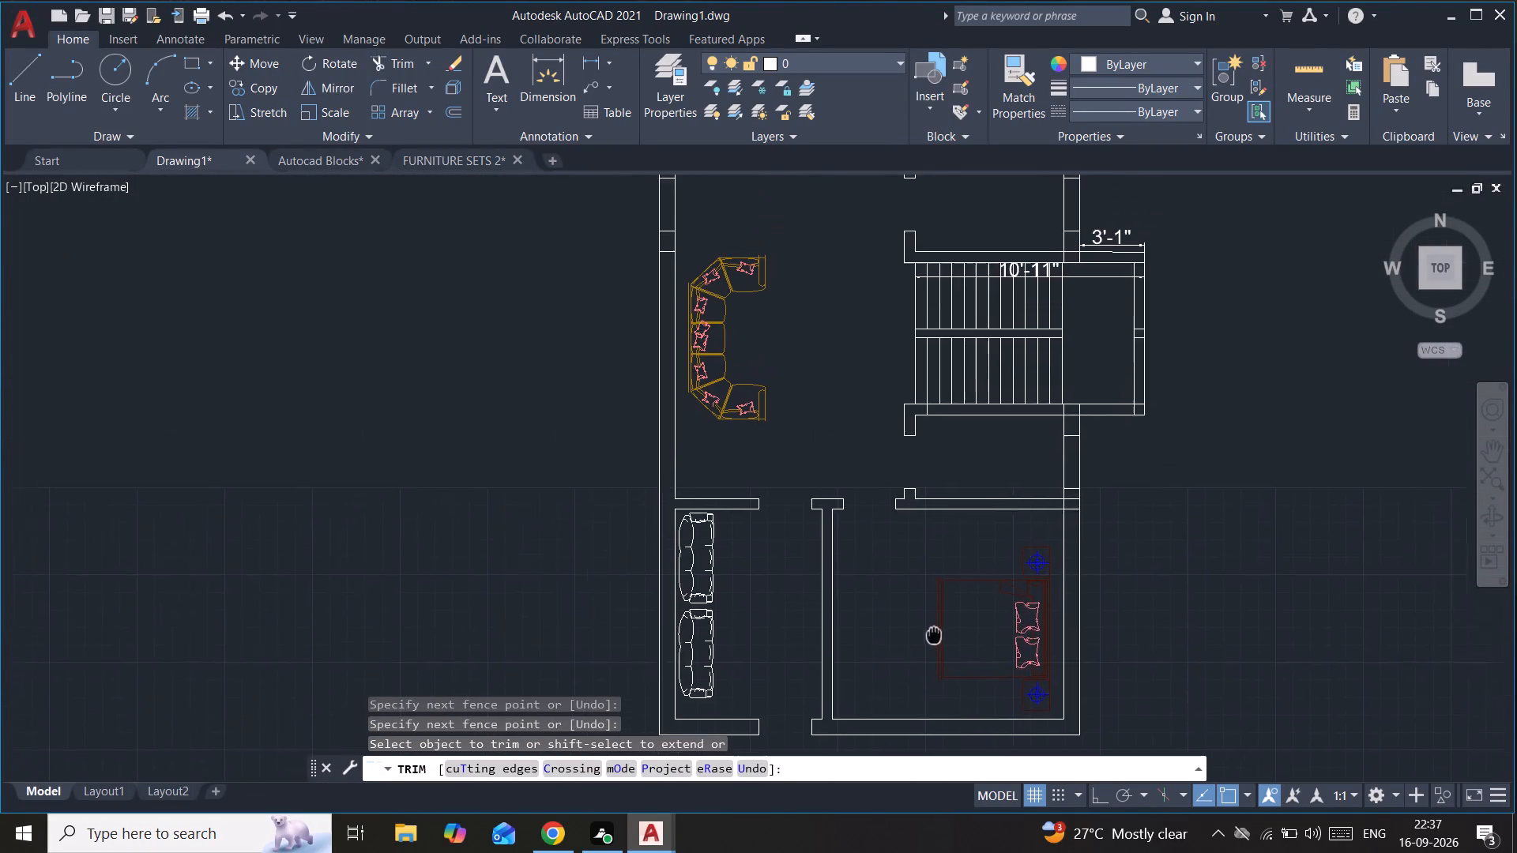
{"action": "middle_click_drag", "start_coordinate": [932, 638], "coordinate": [807, 661]}
{"action": "scroll", "coordinate": [946, 540], "scroll_direction": "up", "scroll_amount": 1}
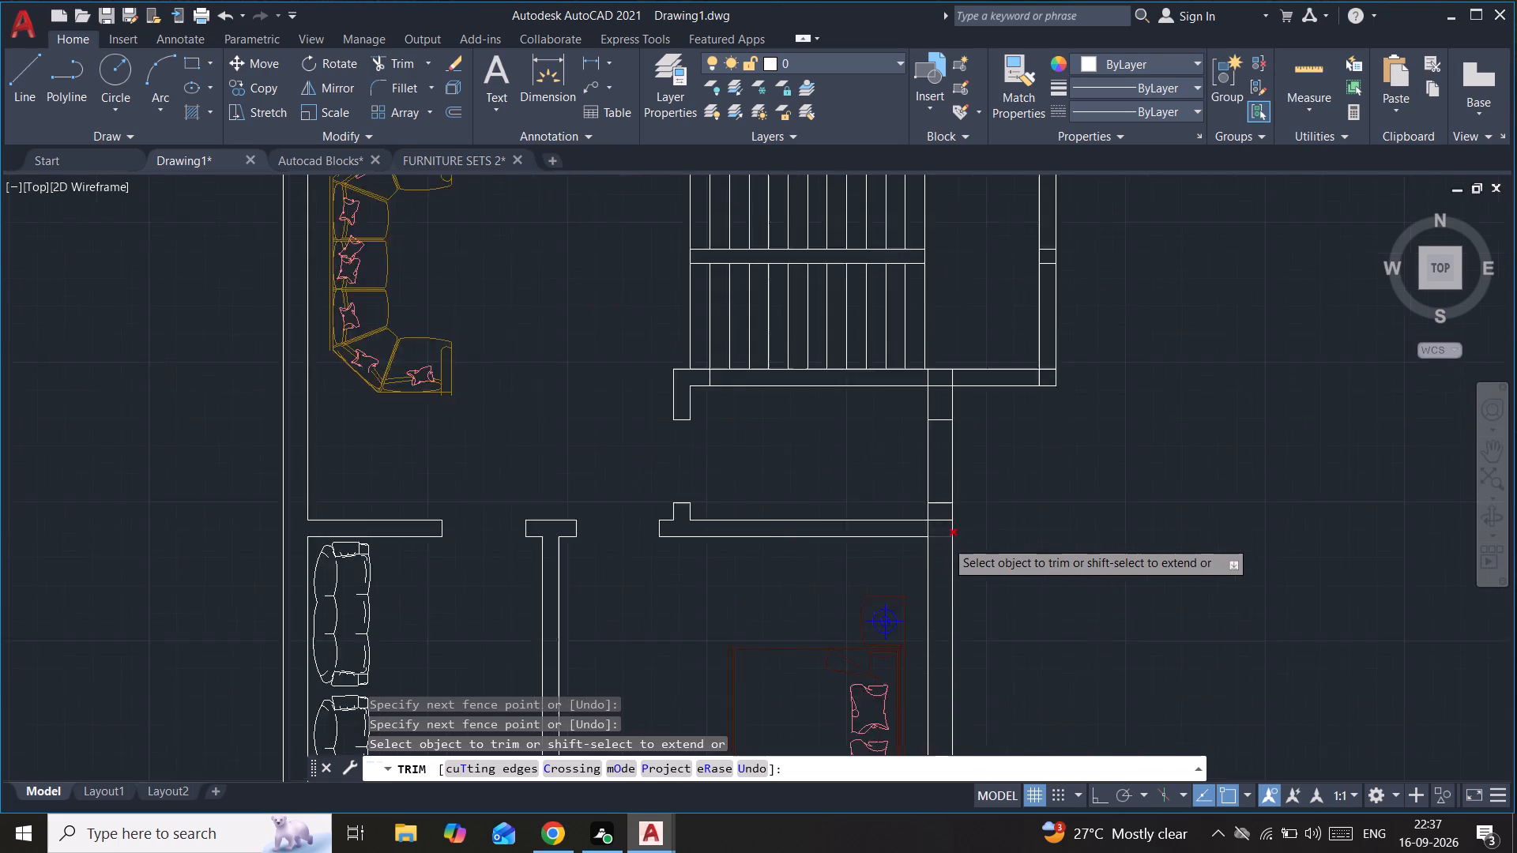
{"action": "scroll", "coordinate": [946, 540], "scroll_direction": "up", "scroll_amount": 1}
{"action": "left_click_drag", "start_coordinate": [932, 559], "coordinate": [928, 532]}
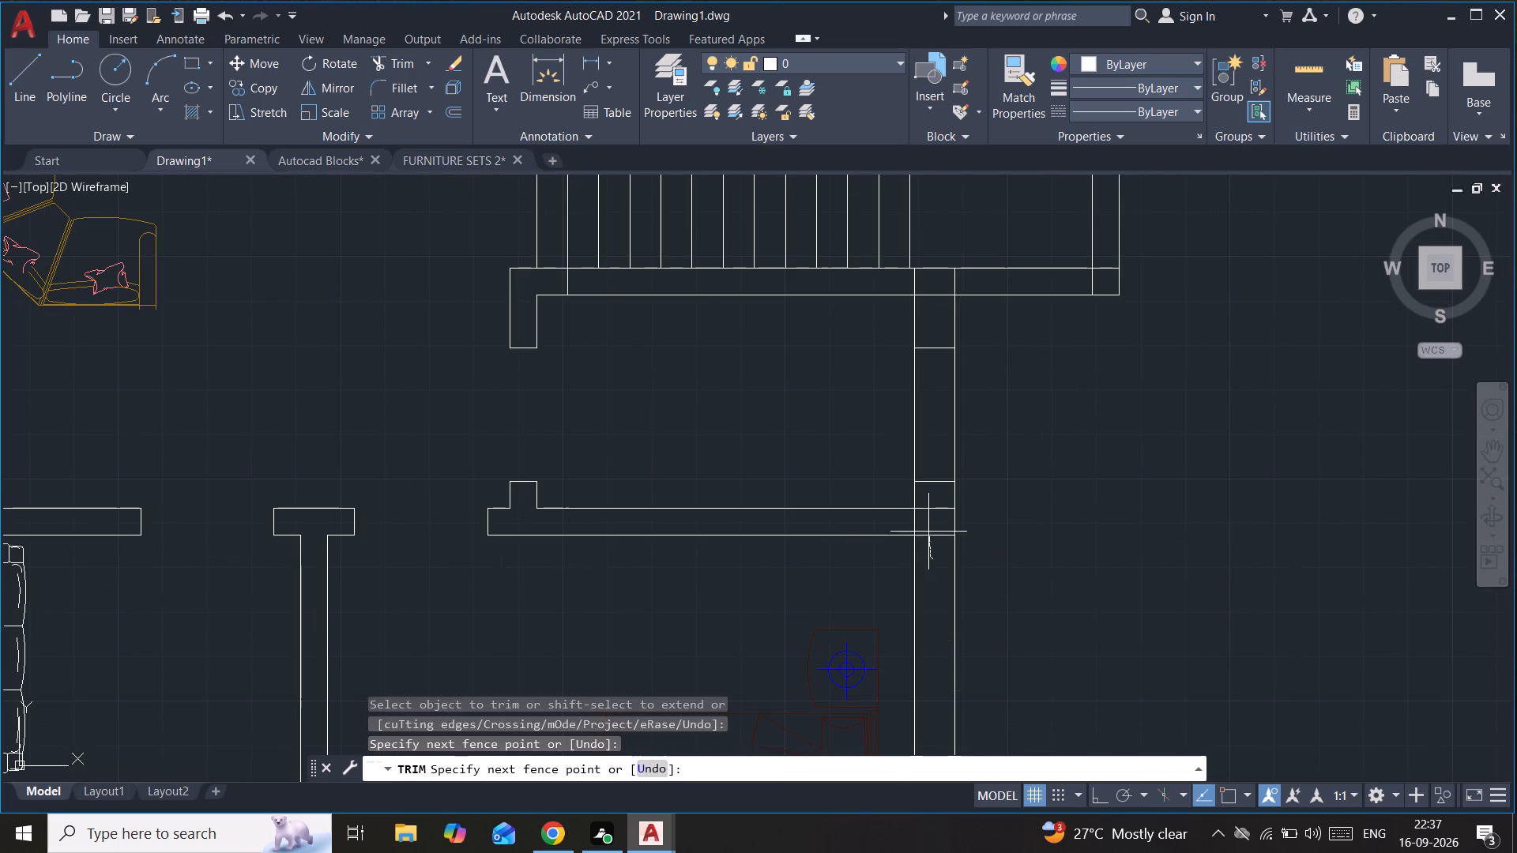
{"action": "left_click_drag", "start_coordinate": [928, 532], "coordinate": [928, 281]}
{"action": "left_click_drag", "start_coordinate": [928, 281], "coordinate": [898, 275]}
{"action": "left_click_drag", "start_coordinate": [898, 275], "coordinate": [970, 283]}
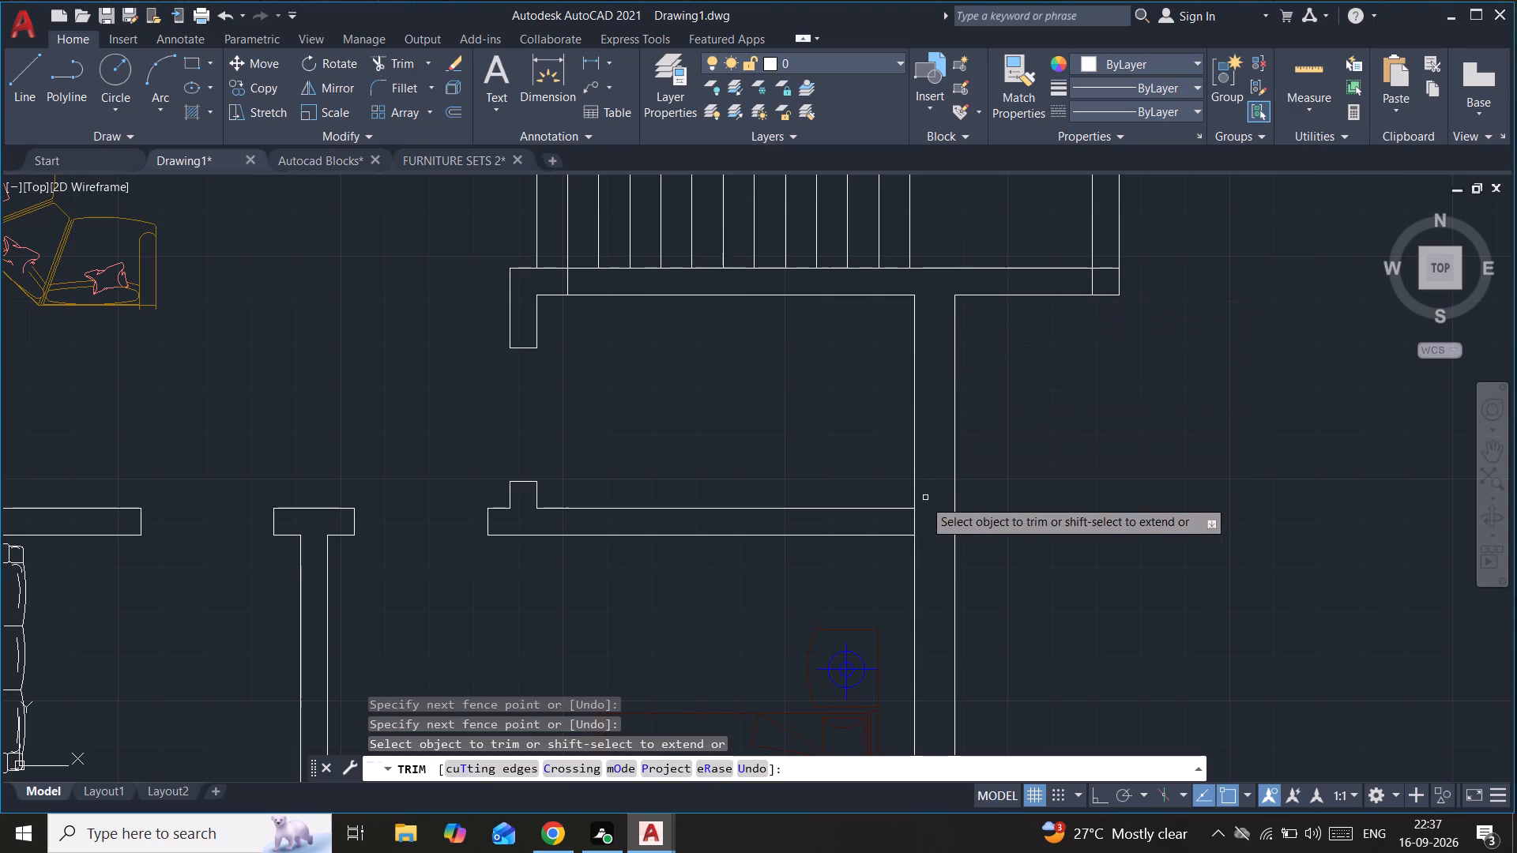
{"action": "left_click_drag", "start_coordinate": [928, 520], "coordinate": [901, 520]}
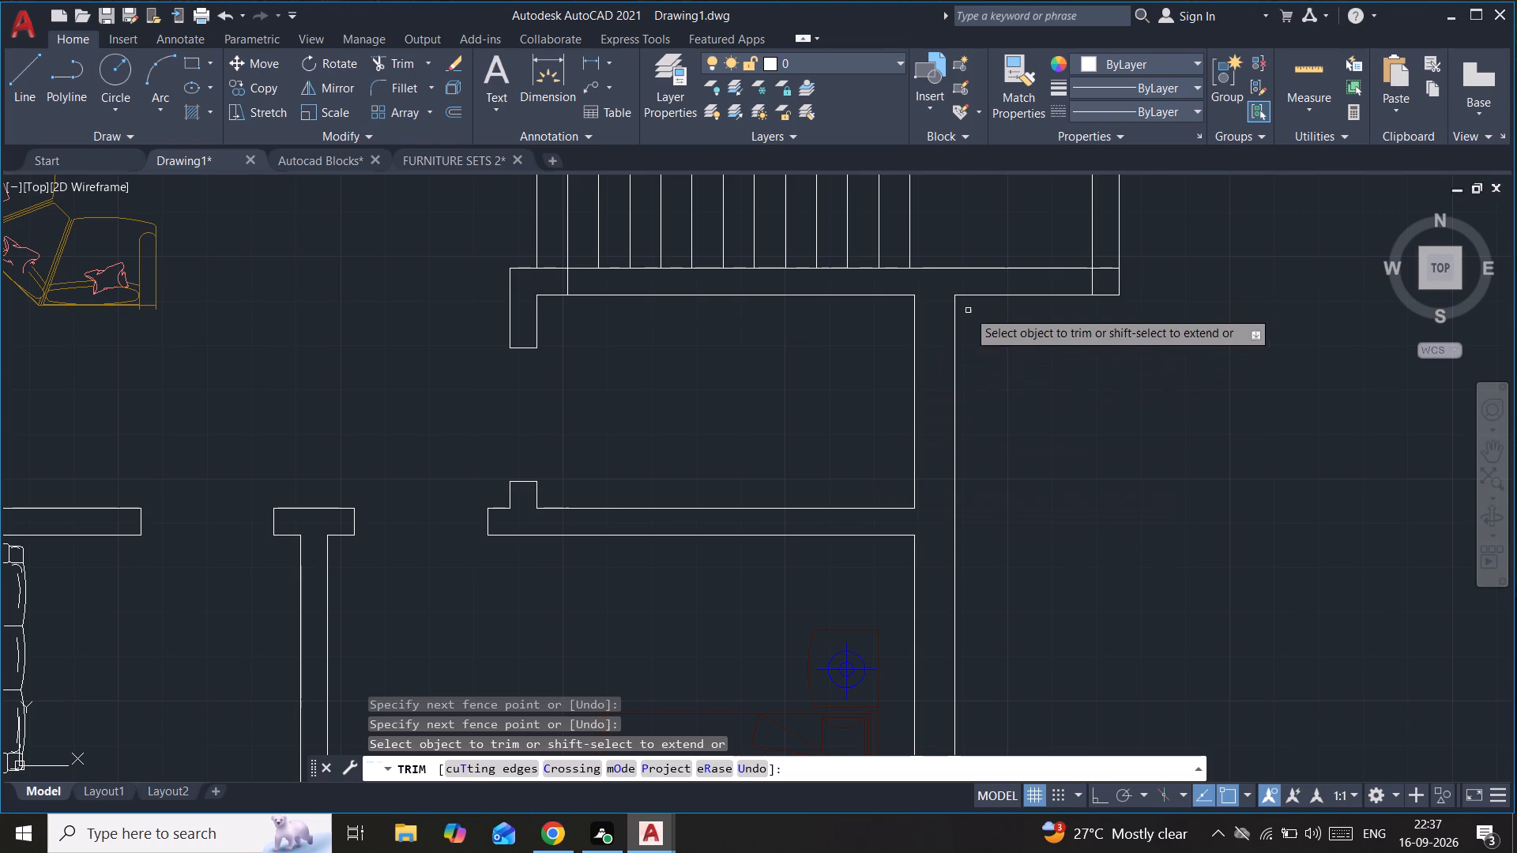
Trim the overlapping lines at the staircase's southeast corner and the short lines crossing the middle of its east wall.
{"action": "scroll", "coordinate": [1076, 284], "scroll_direction": "up", "scroll_amount": 1}
{"action": "middle_click_drag", "start_coordinate": [1076, 284], "coordinate": [1041, 391]}
{"action": "left_click_drag", "start_coordinate": [1041, 391], "coordinate": [1074, 353]}
{"action": "scroll", "coordinate": [1074, 353], "scroll_direction": "down", "scroll_amount": 2}
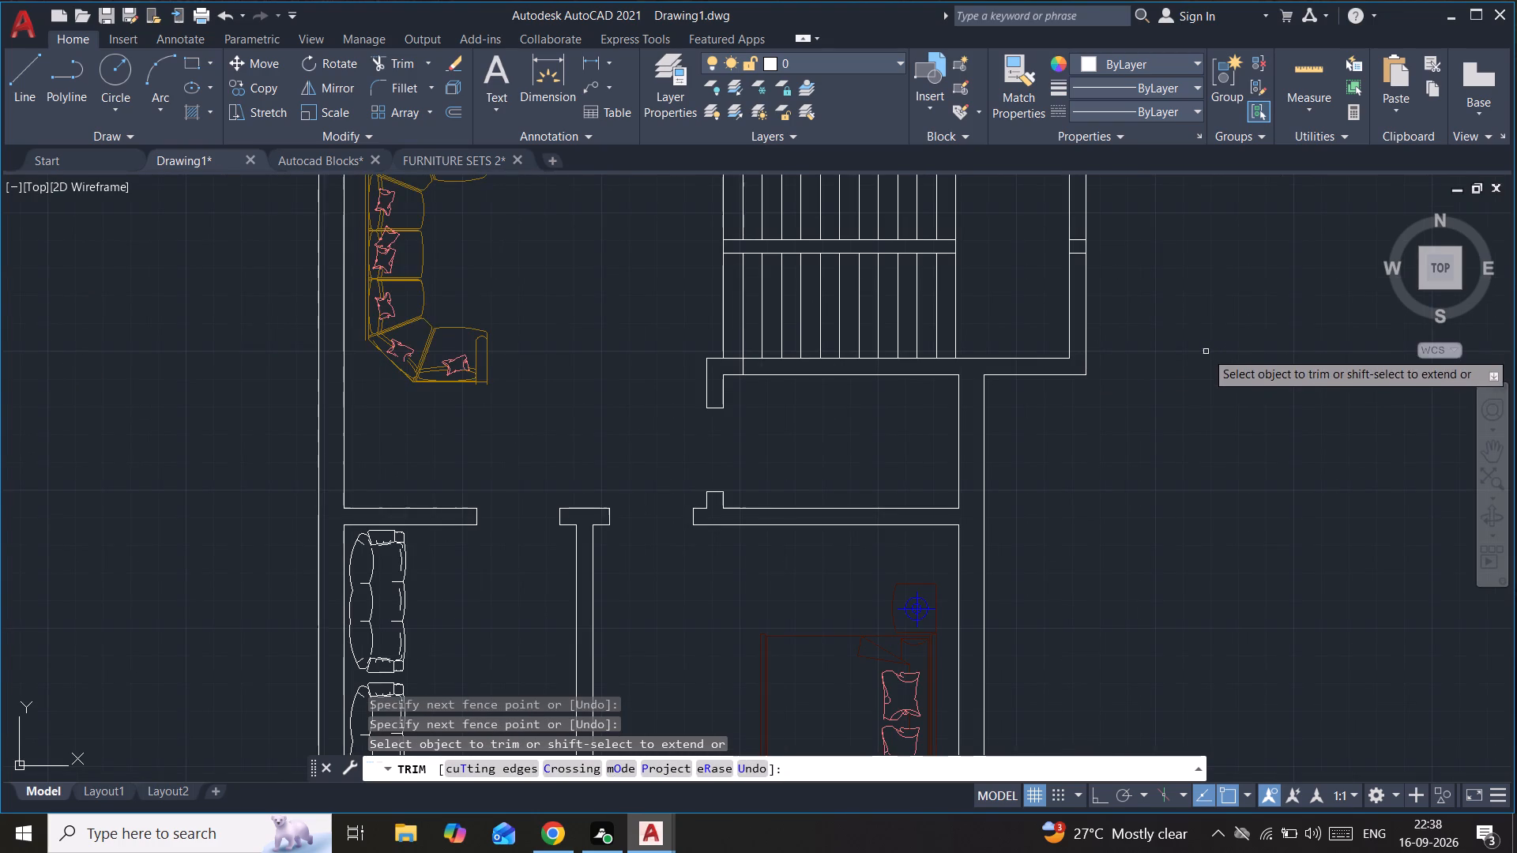
{"action": "middle_click_drag", "start_coordinate": [1198, 362], "coordinate": [1117, 766]}
{"action": "middle_click_drag", "start_coordinate": [1030, 650], "coordinate": [1013, 475]}
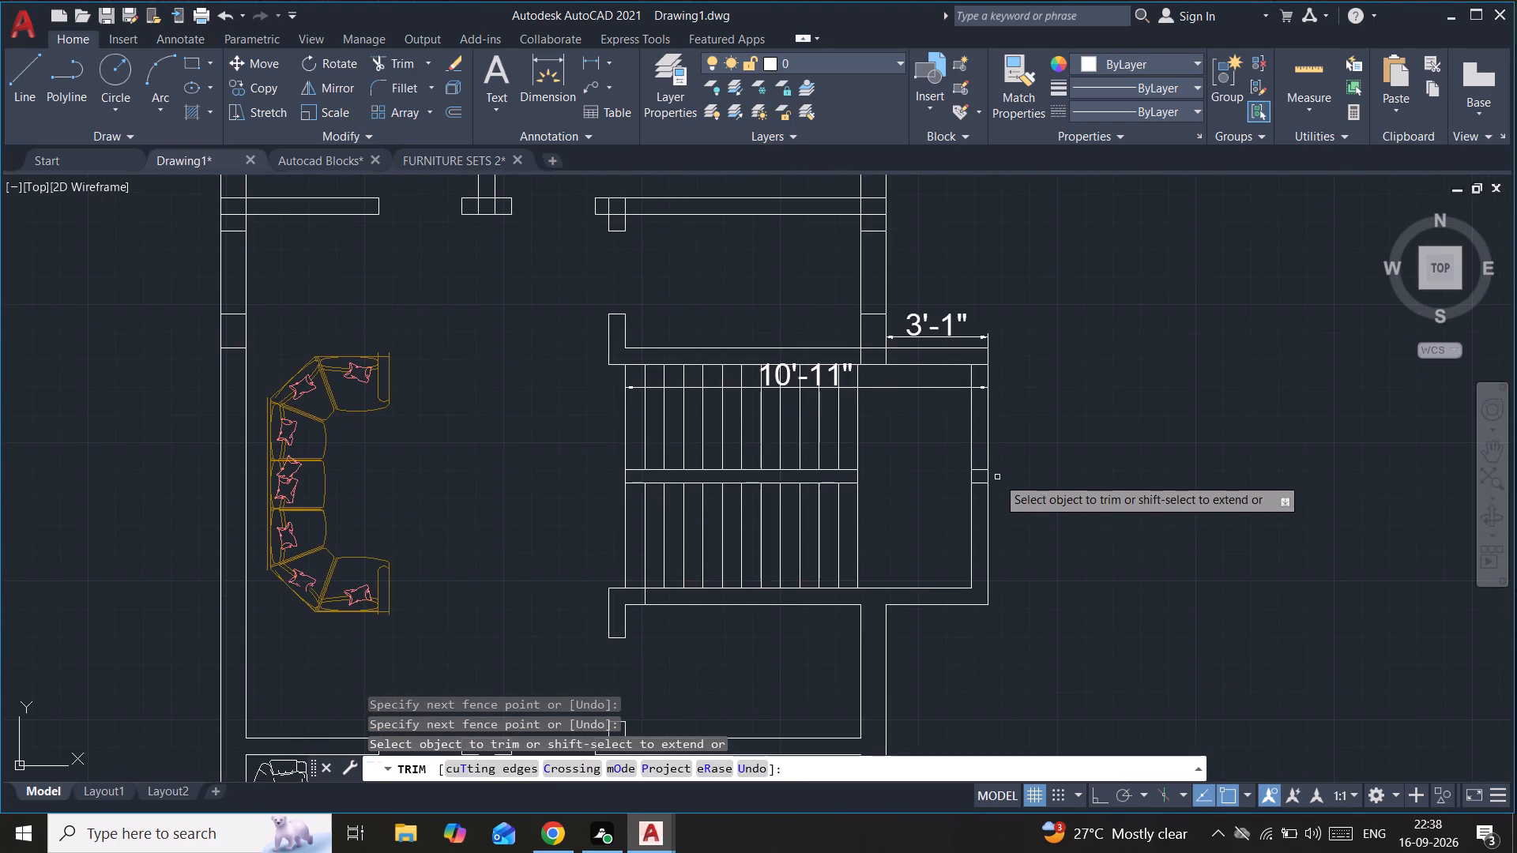
{"action": "scroll", "coordinate": [996, 477], "scroll_direction": "up", "scroll_amount": 2}
{"action": "left_click_drag", "start_coordinate": [948, 431], "coordinate": [946, 507]}
Trim the overlapping lines where the staircase's north wall meets the east outer wall and at the staircase's northeast corner.
{"action": "scroll", "coordinate": [1052, 355], "scroll_direction": "down", "scroll_amount": 2}
{"action": "middle_click_drag", "start_coordinate": [1052, 355], "coordinate": [1056, 370]}
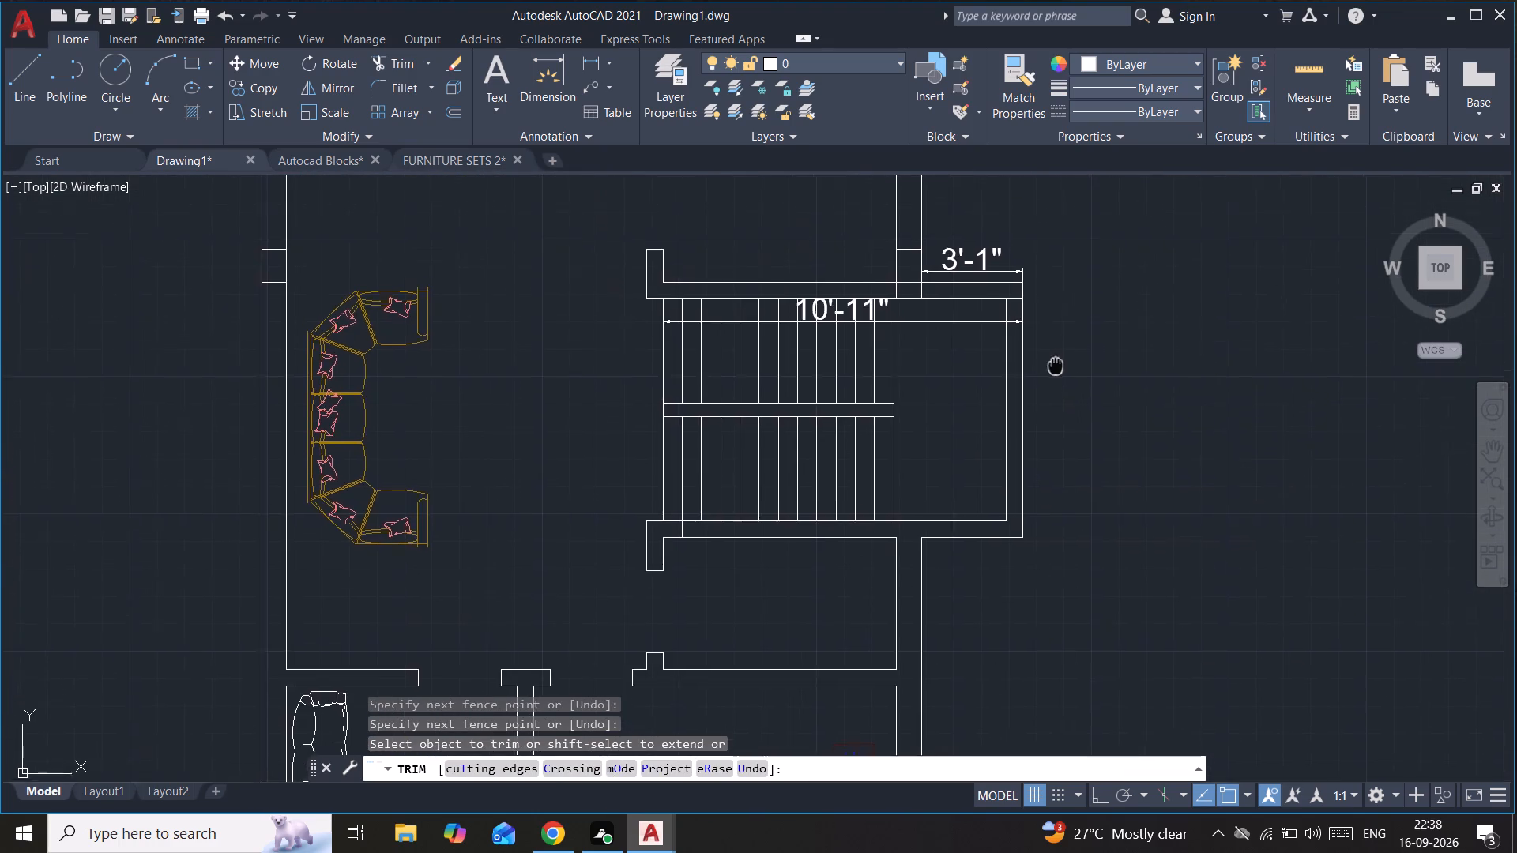
{"action": "middle_click_drag", "start_coordinate": [1056, 370], "coordinate": [1055, 509]}
{"action": "scroll", "coordinate": [807, 434], "scroll_direction": "up", "scroll_amount": 1}
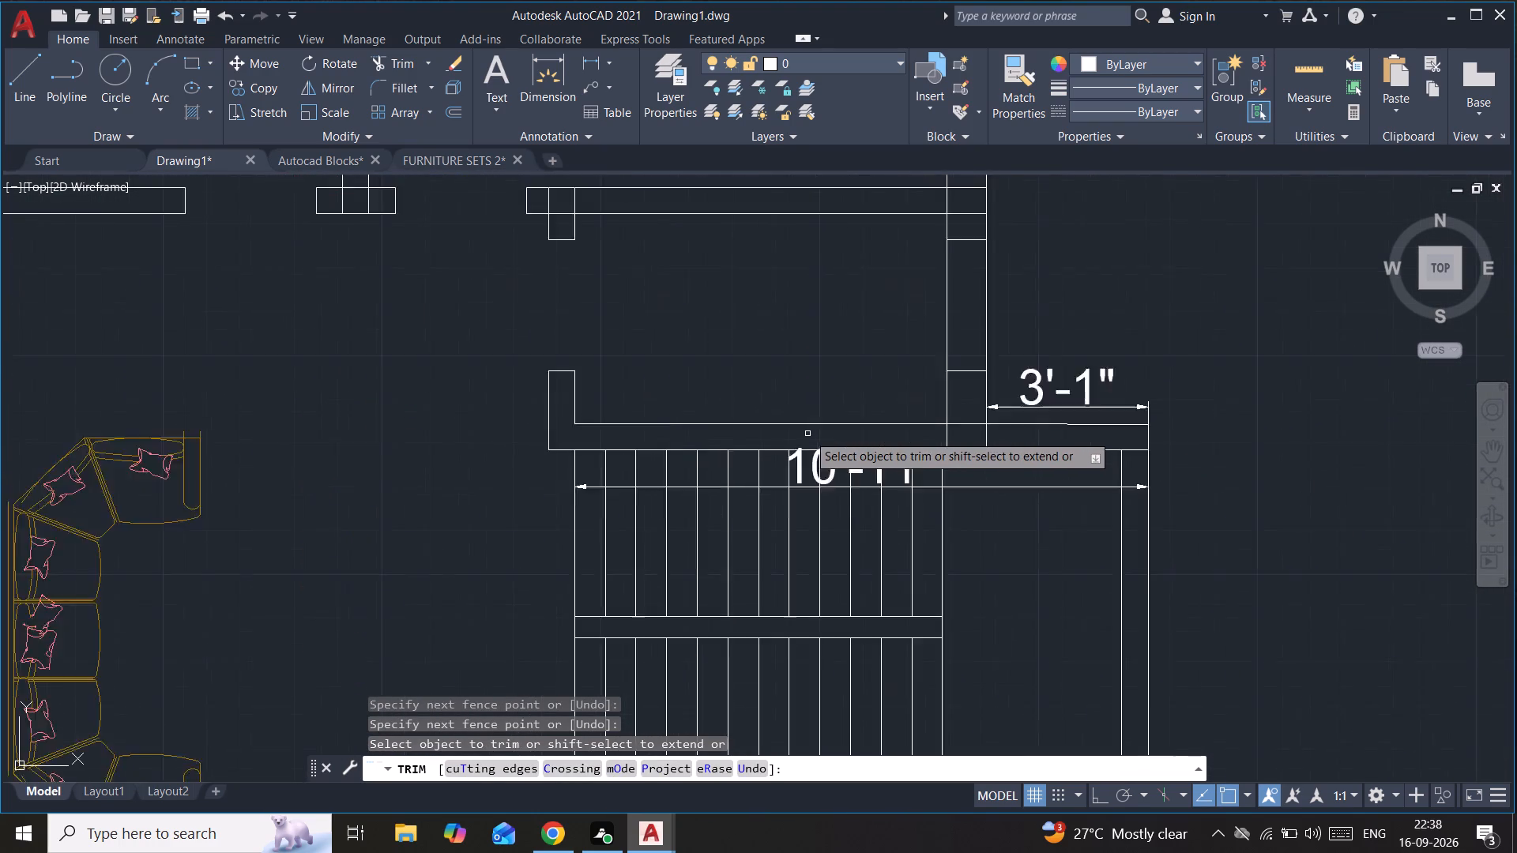
{"action": "scroll", "coordinate": [807, 434], "scroll_direction": "up", "scroll_amount": 1}
{"action": "left_click_drag", "start_coordinate": [958, 435], "coordinate": [1111, 436]}
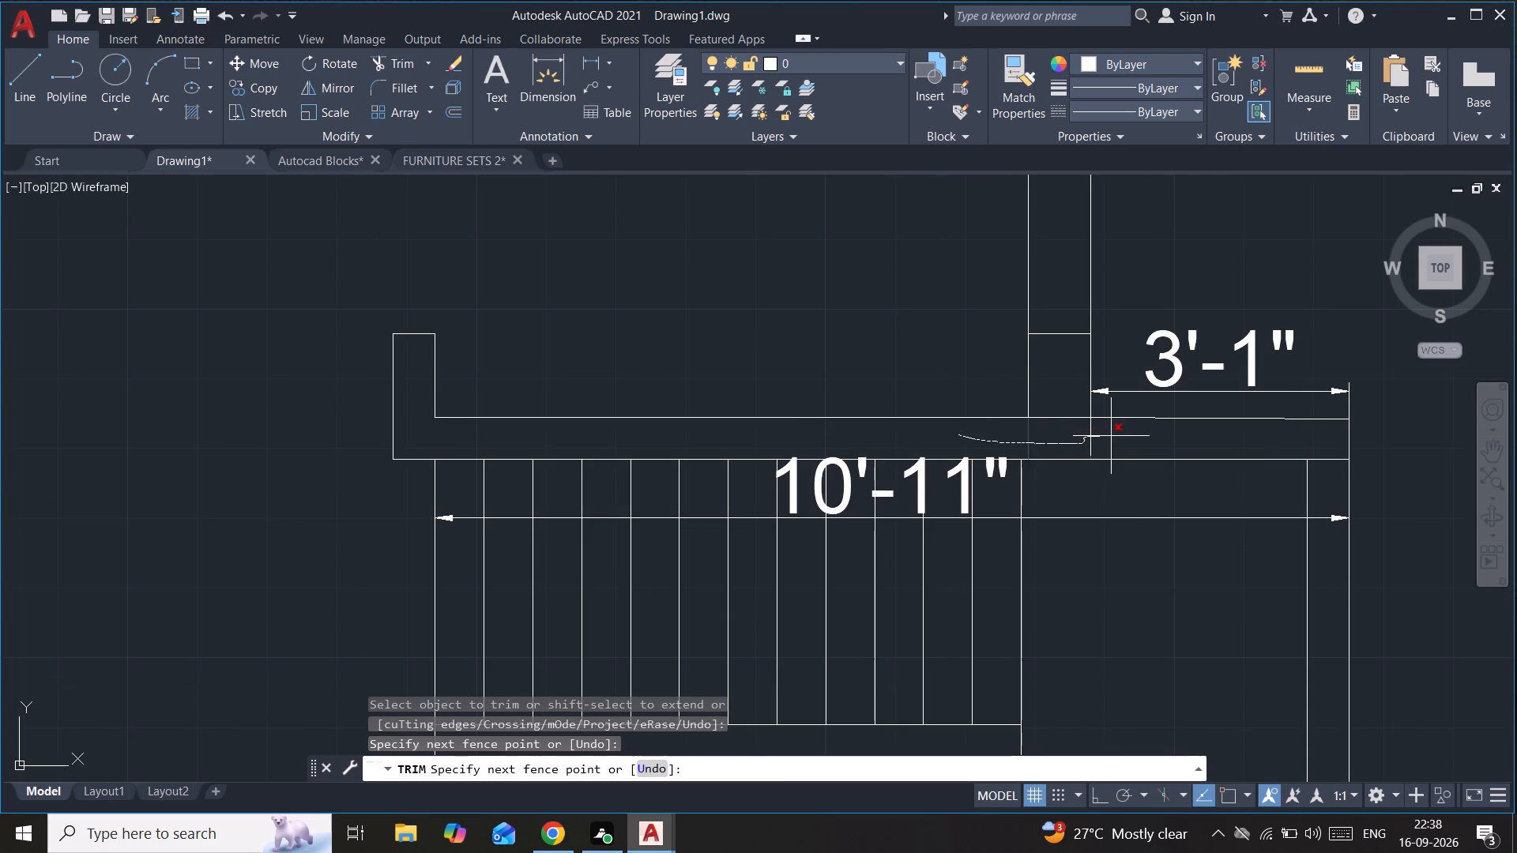
{"action": "left_click_drag", "start_coordinate": [1111, 436], "coordinate": [1065, 408]}
{"action": "left_click_drag", "start_coordinate": [1074, 426], "coordinate": [1145, 436]}
{"action": "left_click_drag", "start_coordinate": [1314, 439], "coordinate": [1327, 470]}
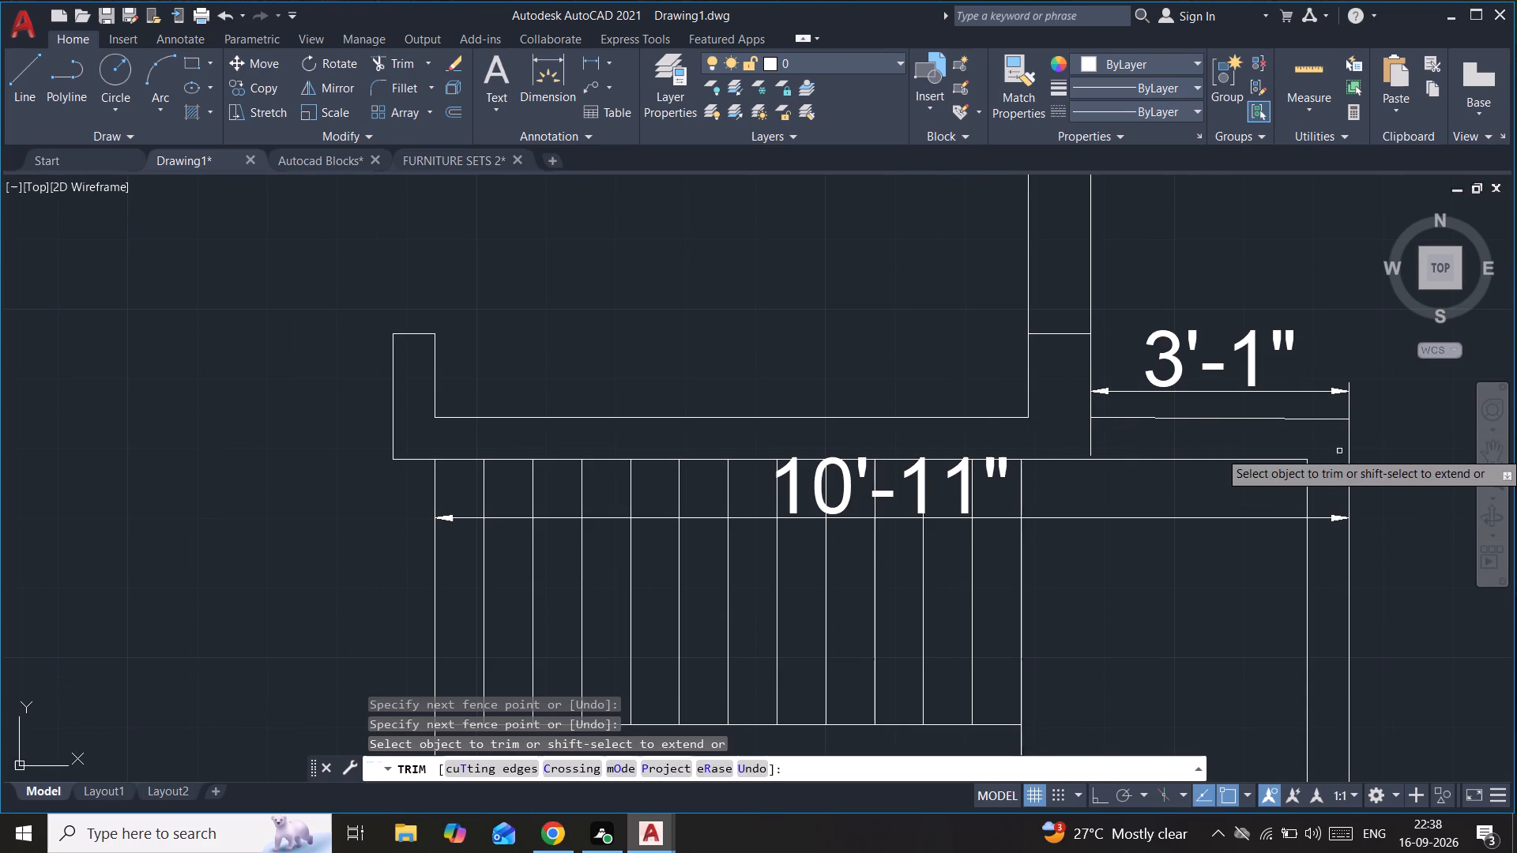
{"action": "scroll", "coordinate": [1356, 420], "scroll_direction": "down", "scroll_amount": 2}
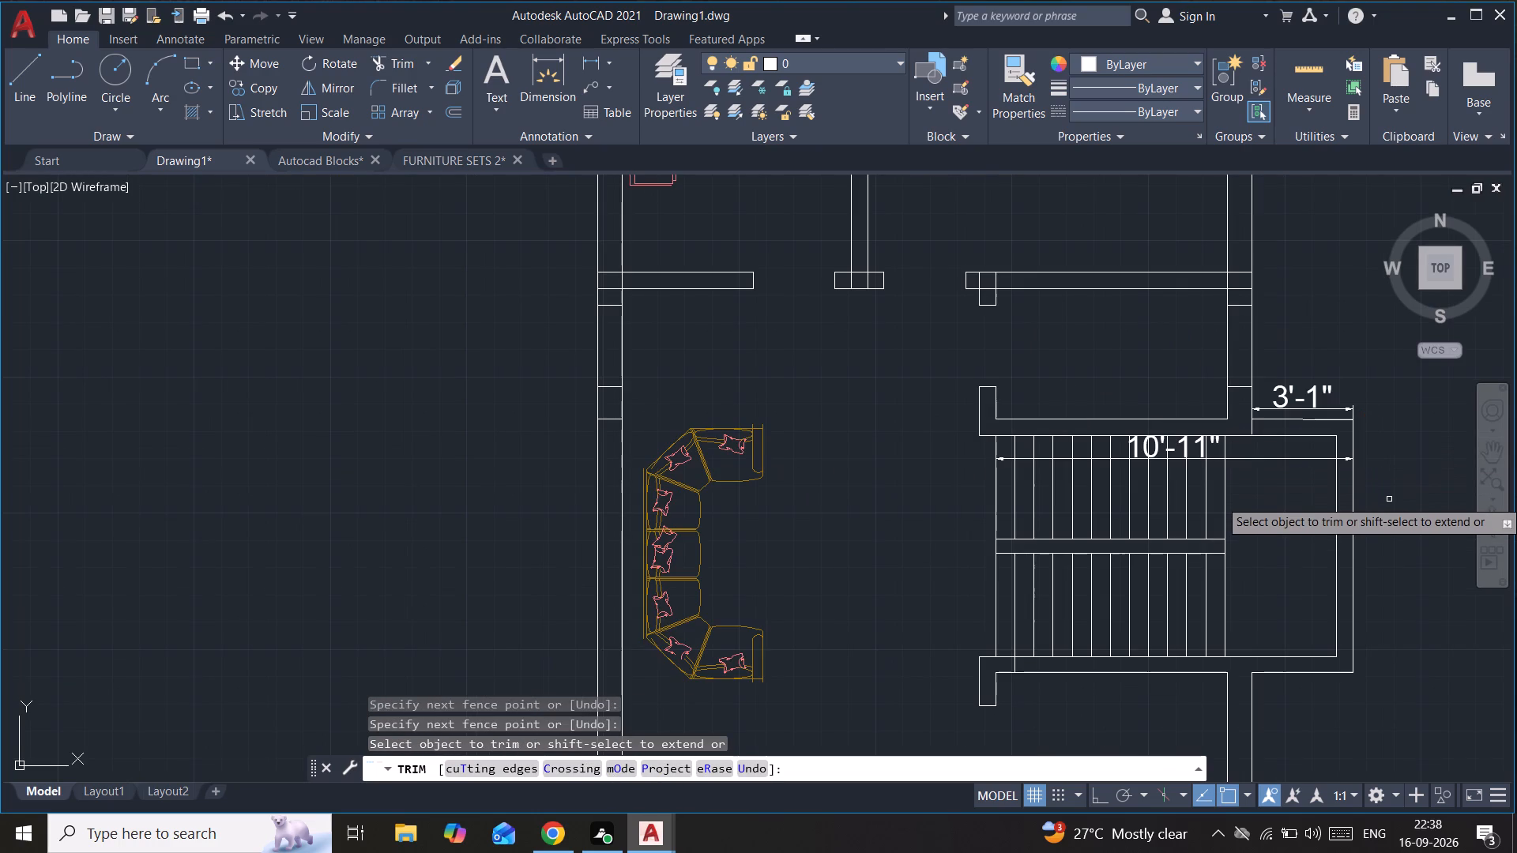
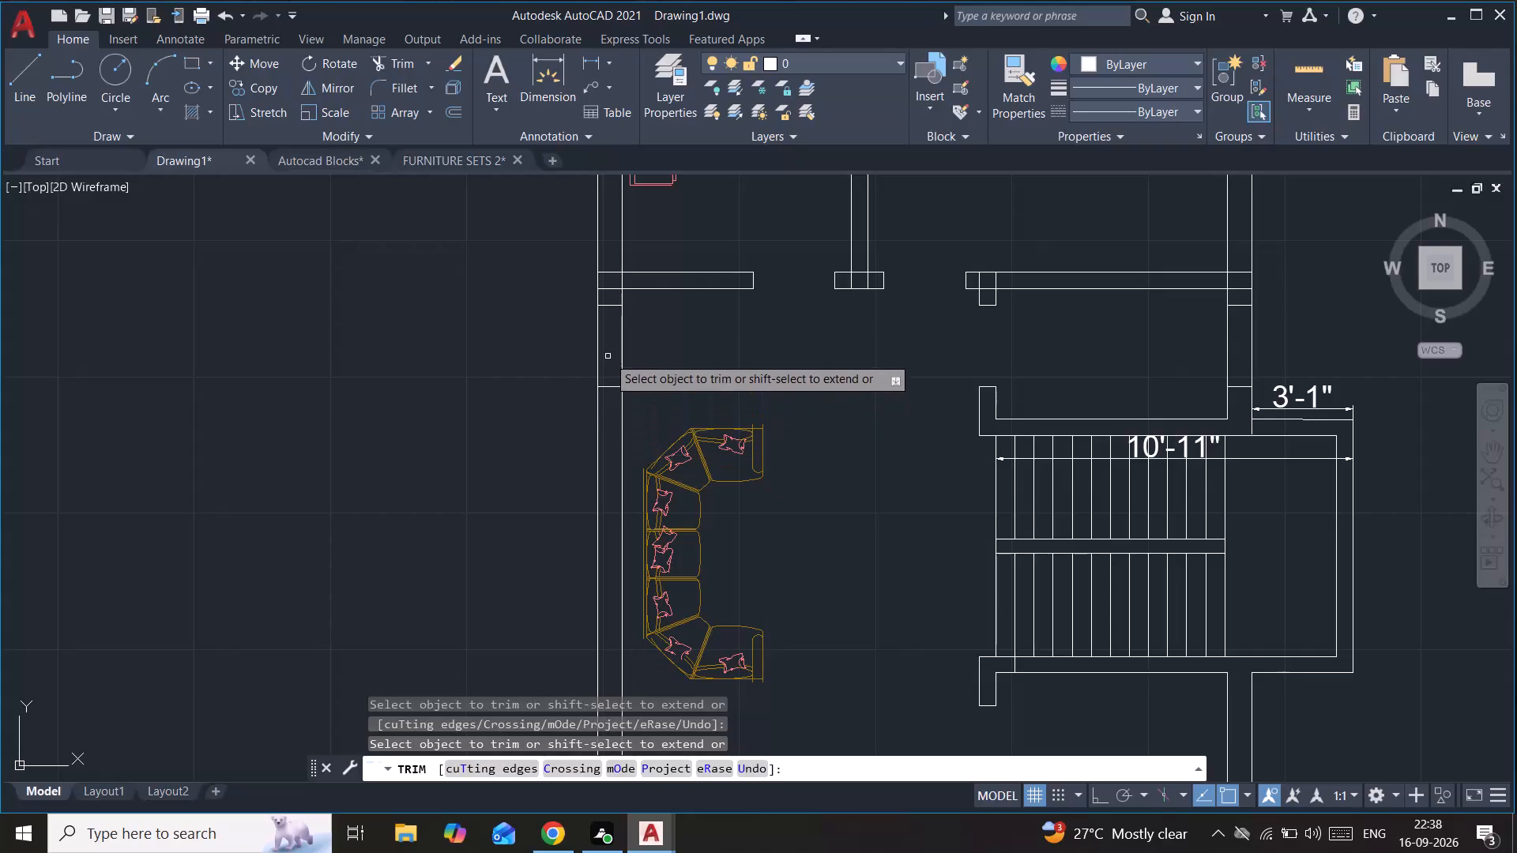
Trim the lines crossing the west outer wall near the kitchen's south wall and open the junction between the two walls.
{"action": "left_click_drag", "start_coordinate": [607, 259], "coordinate": [609, 340]}
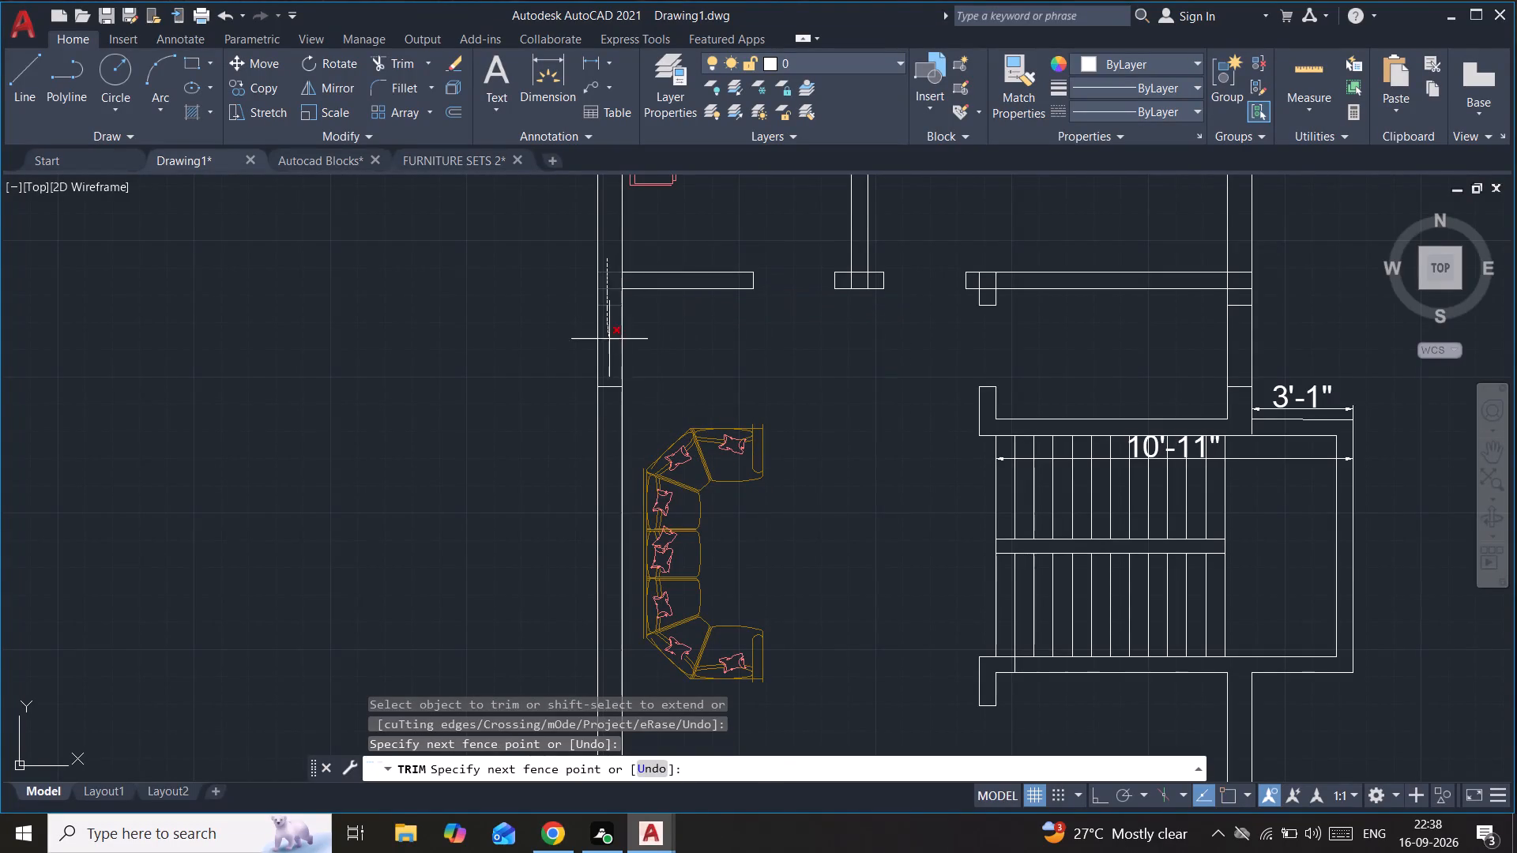
{"action": "left_click_drag", "start_coordinate": [609, 340], "coordinate": [610, 344]}
{"action": "left_click_drag", "start_coordinate": [604, 377], "coordinate": [613, 421]}
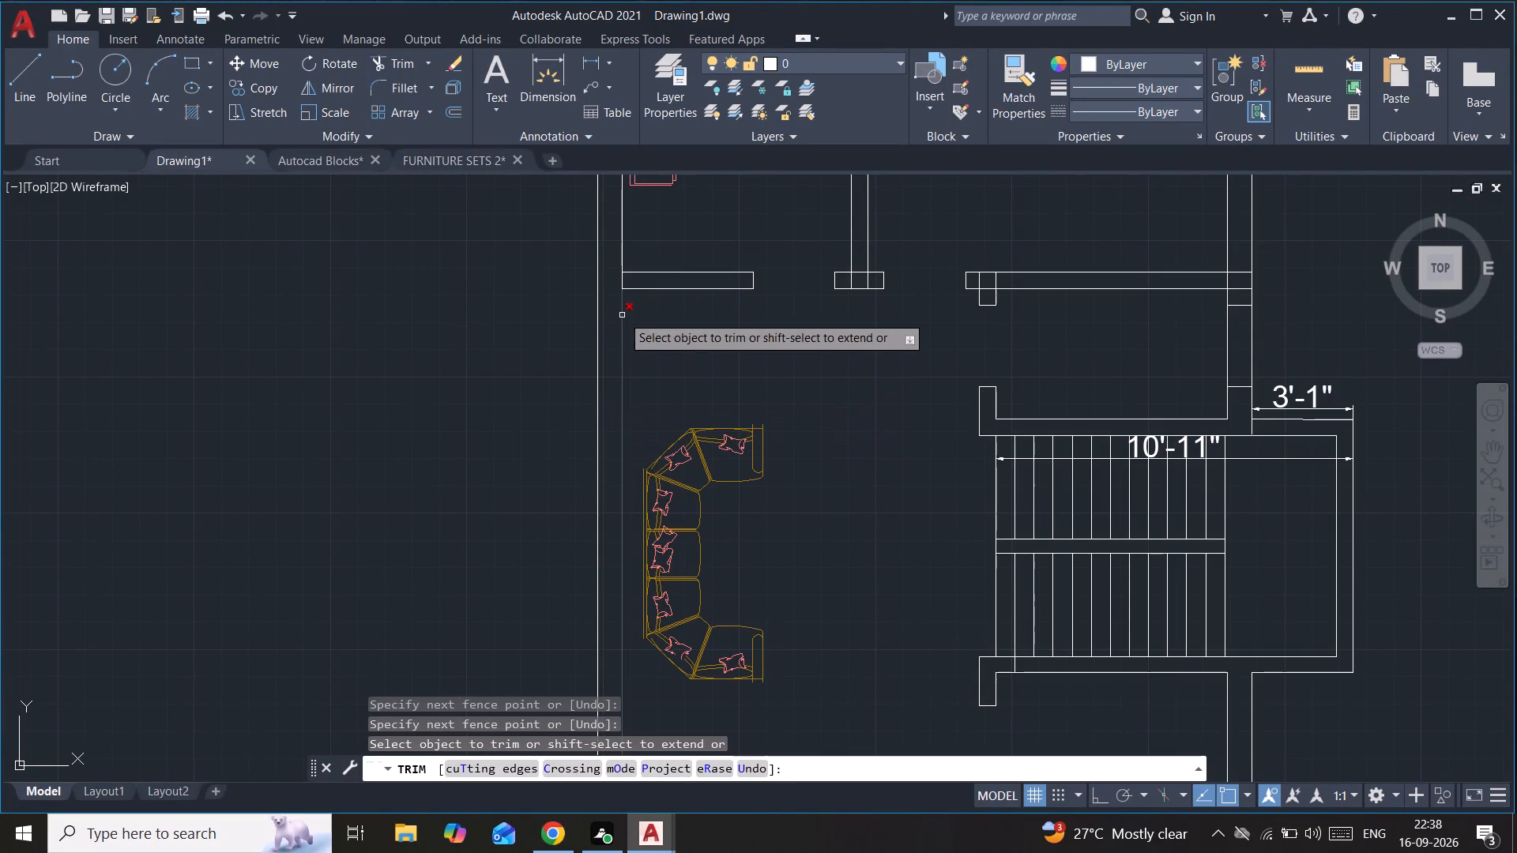
{"action": "scroll", "coordinate": [618, 293], "scroll_direction": "up", "scroll_amount": 1}
{"action": "left_click_drag", "start_coordinate": [610, 278], "coordinate": [657, 273]}
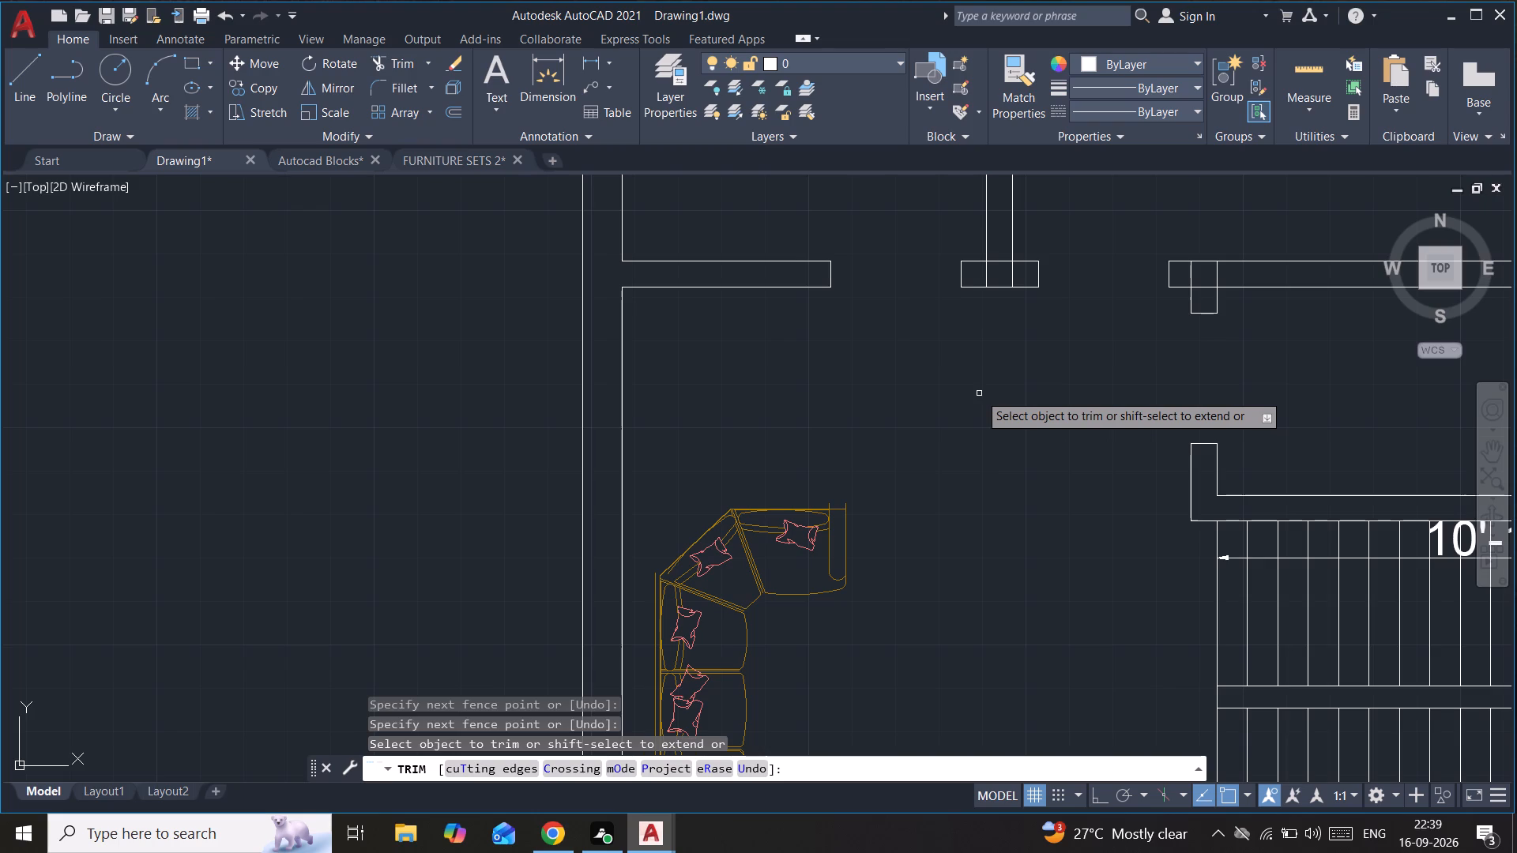
Trim the overlapping lines where the kitchen–bedroom partition meets its short south wall and where the northern bedroom's south wall meets the door stub.
{"action": "scroll", "coordinate": [984, 268], "scroll_direction": "up", "scroll_amount": 1}
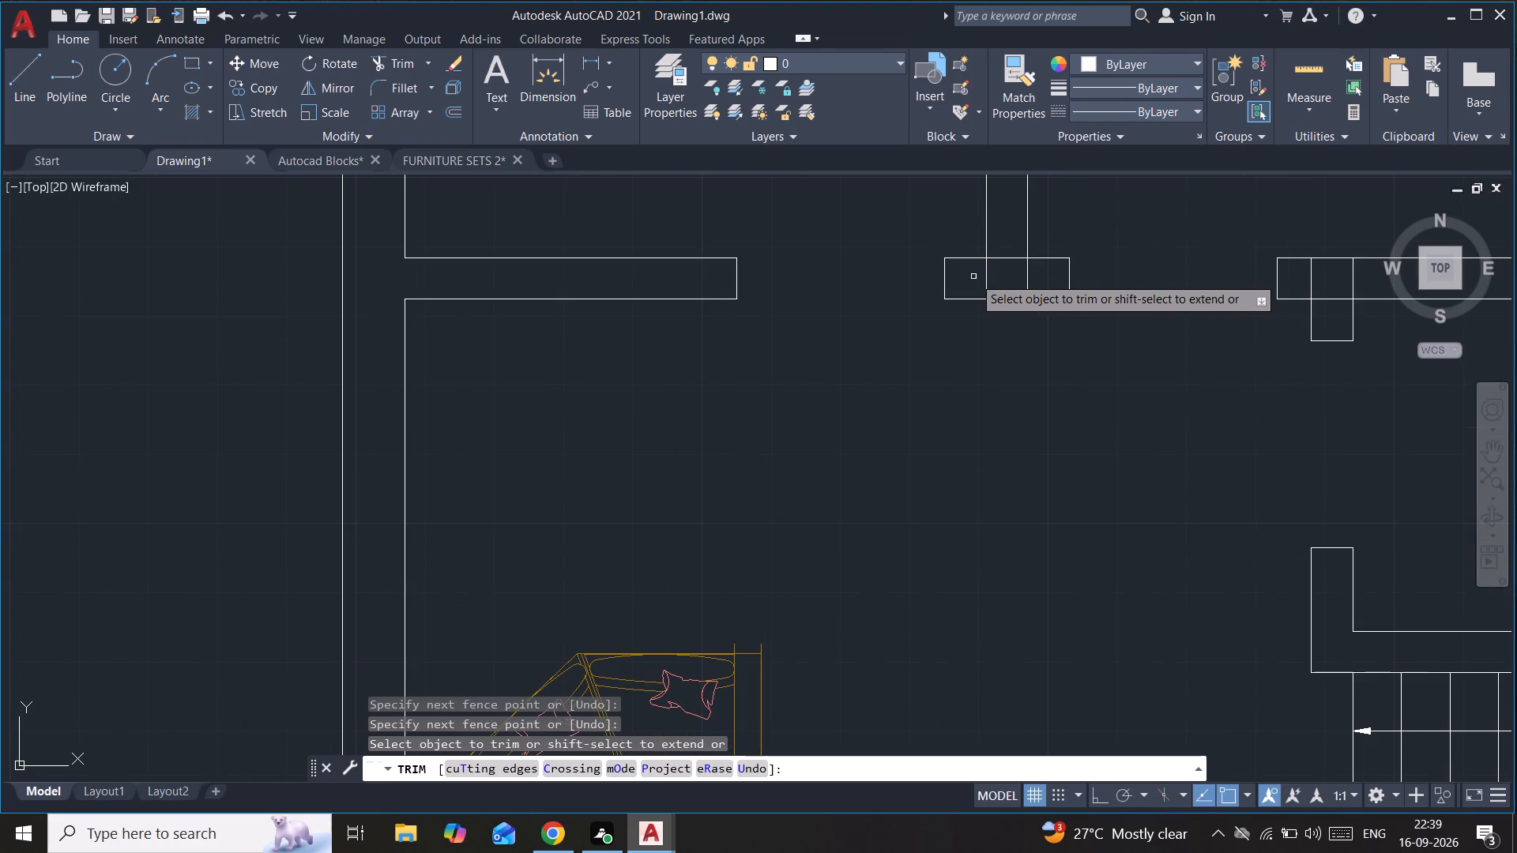
{"action": "left_click_drag", "start_coordinate": [973, 276], "coordinate": [1006, 244]}
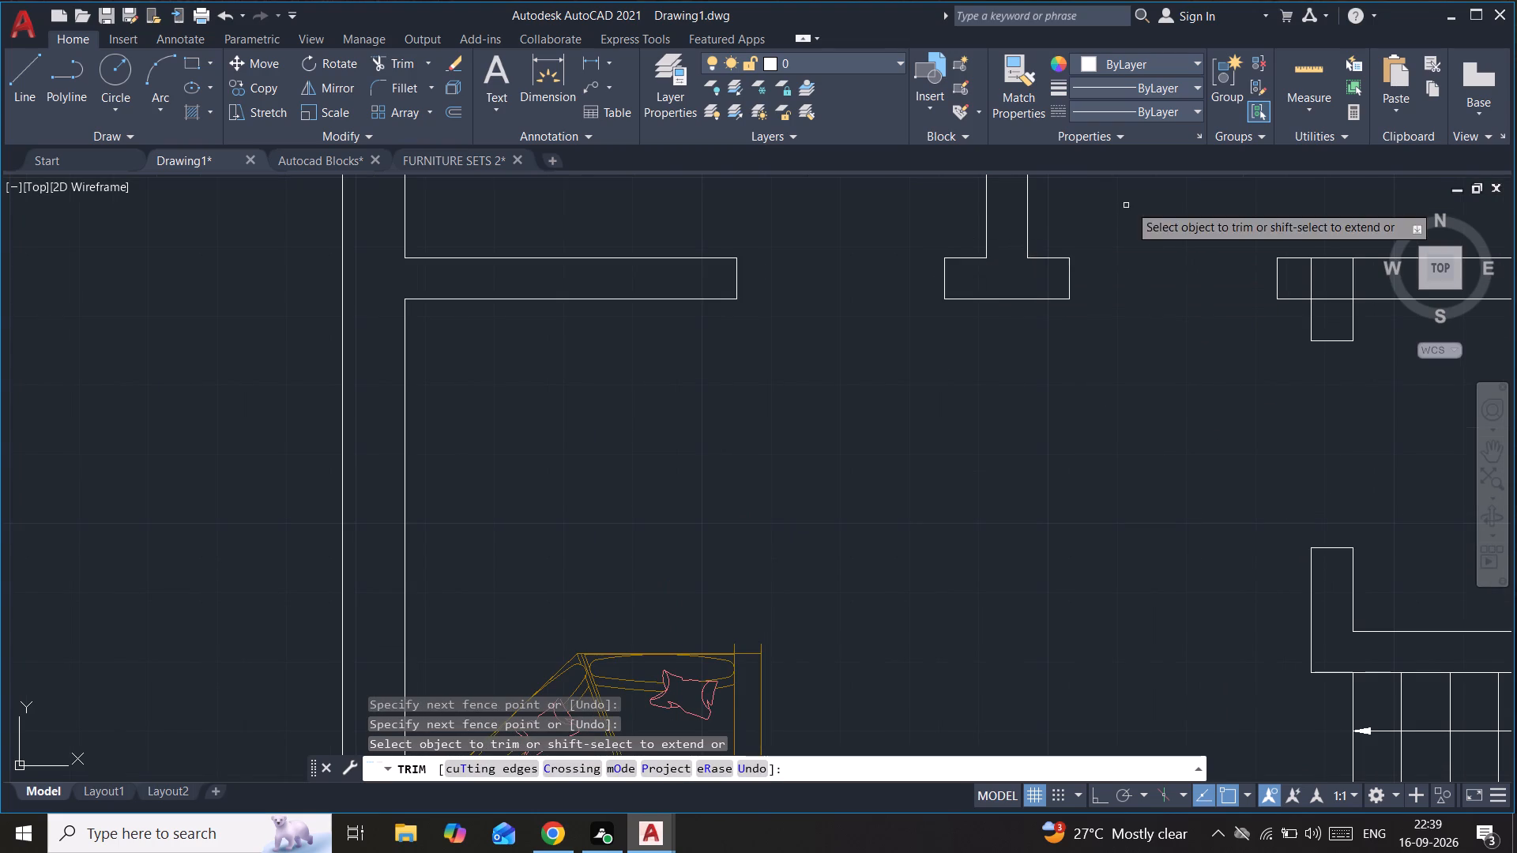
{"action": "middle_click_drag", "start_coordinate": [1132, 204], "coordinate": [602, 307]}
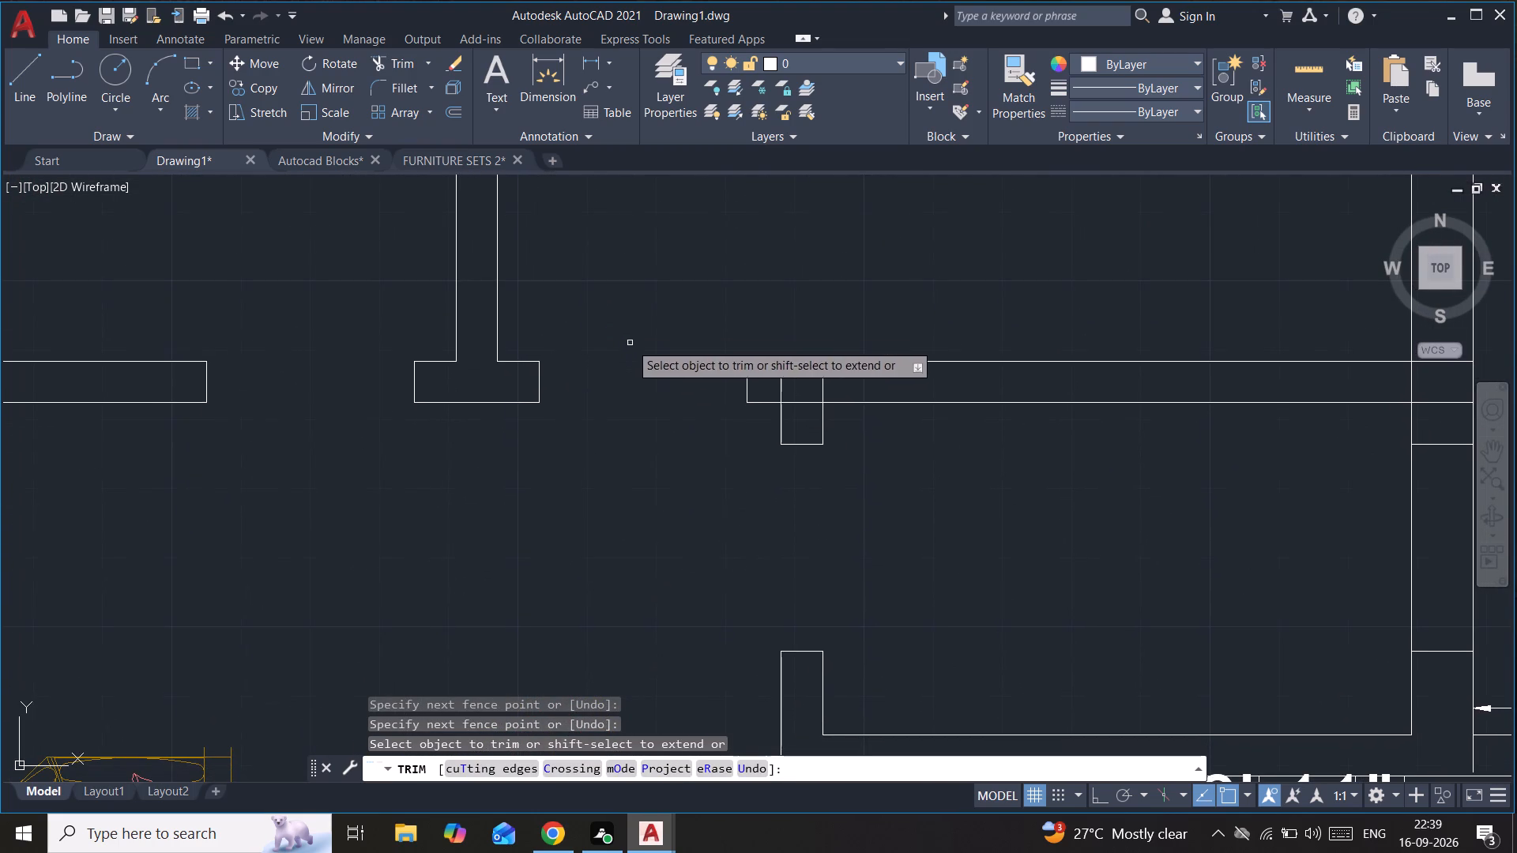
{"action": "scroll", "coordinate": [918, 445], "scroll_direction": "down", "scroll_amount": 2}
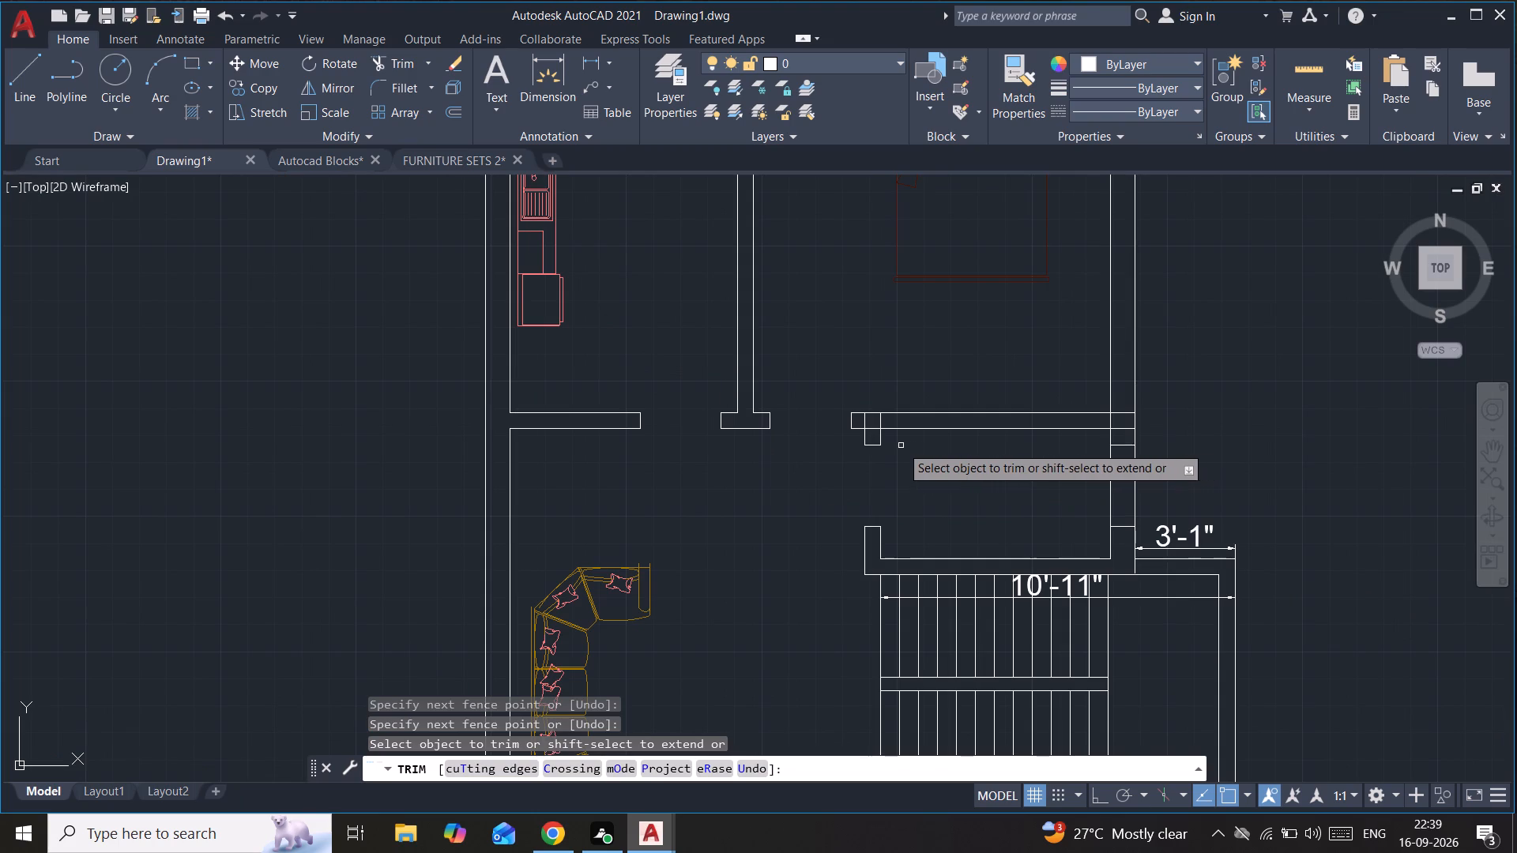
{"action": "scroll", "coordinate": [898, 445], "scroll_direction": "up", "scroll_amount": 2}
{"action": "left_click_drag", "start_coordinate": [791, 386], "coordinate": [859, 377]}
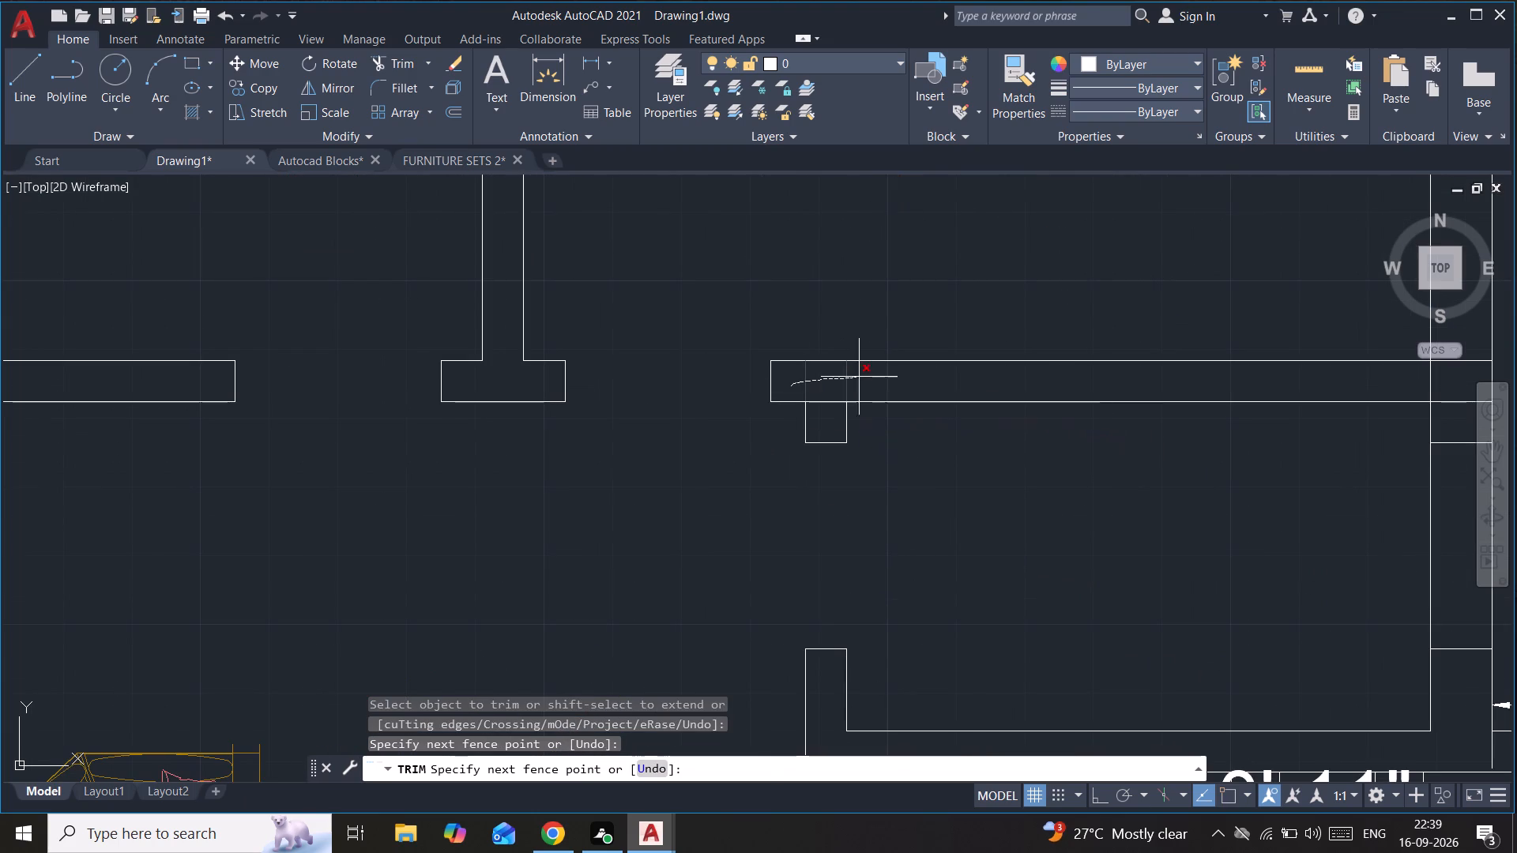
{"action": "left_click_drag", "start_coordinate": [859, 377], "coordinate": [825, 411]}
Trim the lines crossing the east outer wall from the northern bedroom's south wall down to just above the staircase.
{"action": "middle_click_drag", "start_coordinate": [1105, 480], "coordinate": [1086, 477]}
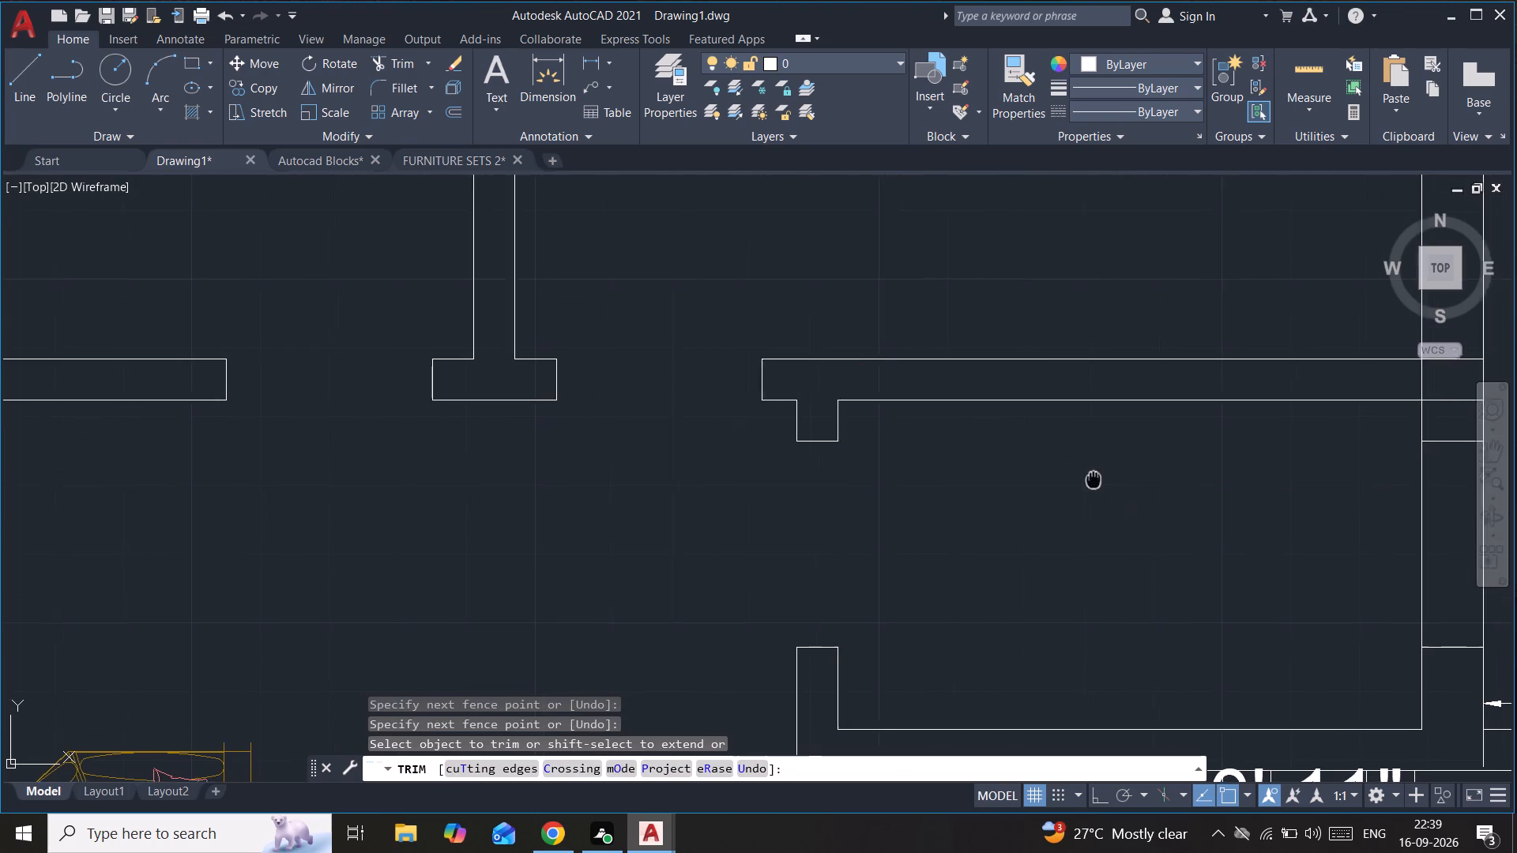
{"action": "middle_click_drag", "start_coordinate": [1086, 477], "coordinate": [629, 483]}
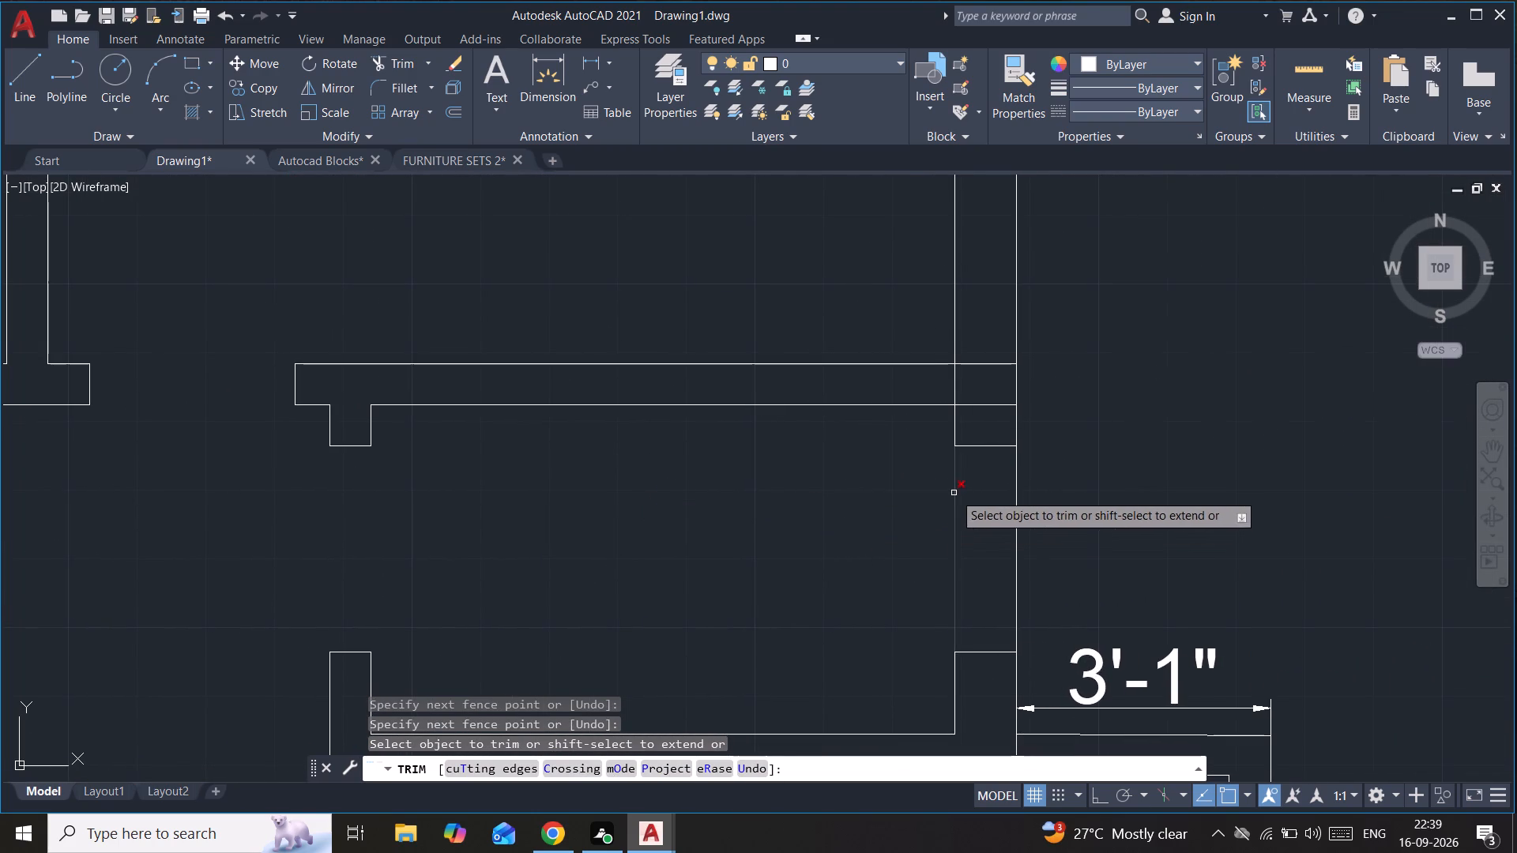
{"action": "left_click_drag", "start_coordinate": [973, 510], "coordinate": [995, 321]}
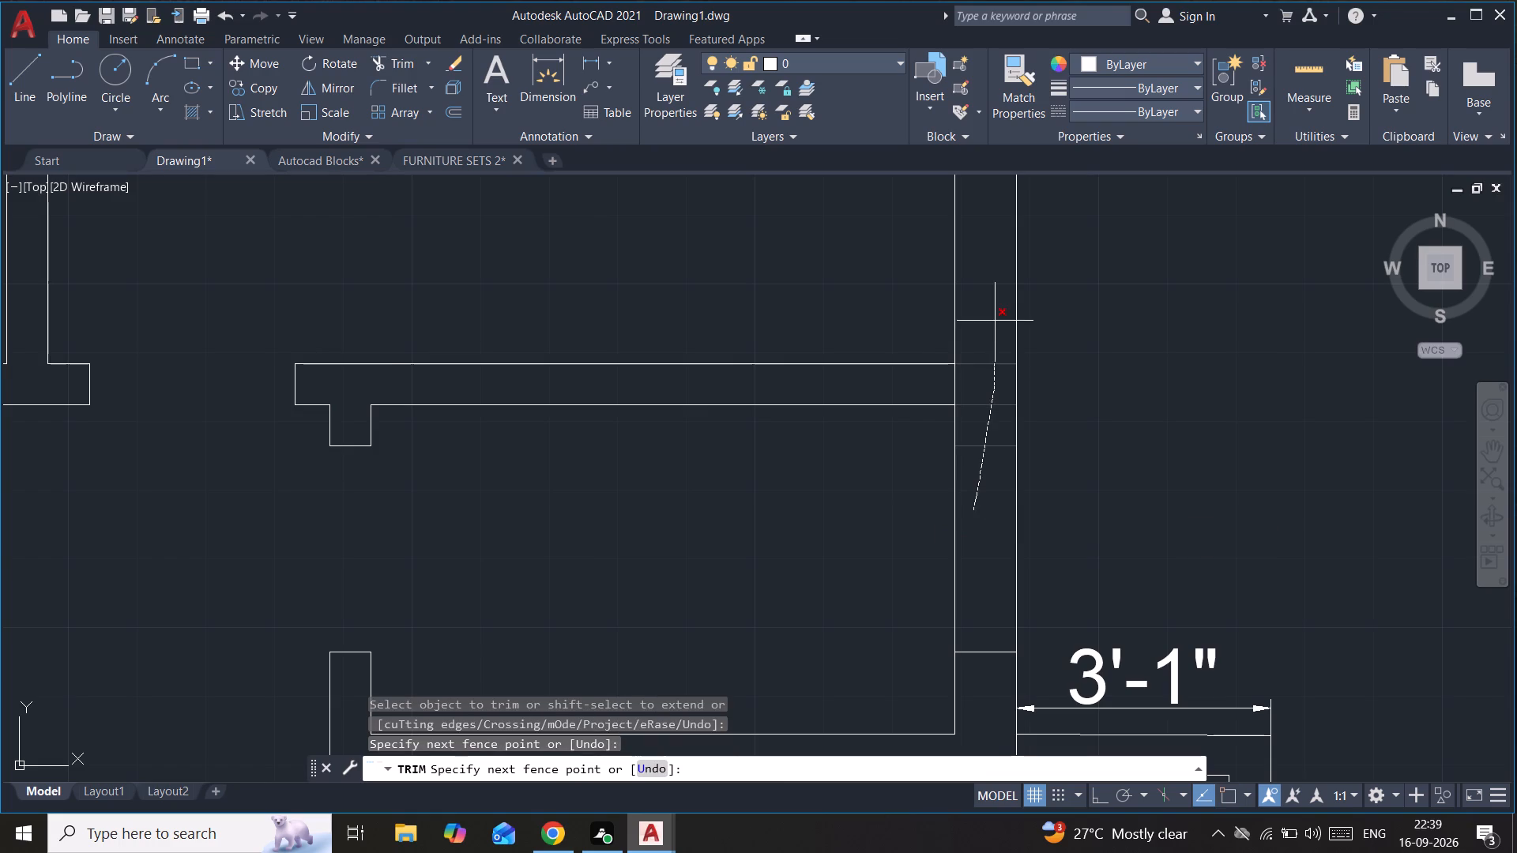
{"action": "left_click_drag", "start_coordinate": [995, 321], "coordinate": [929, 388]}
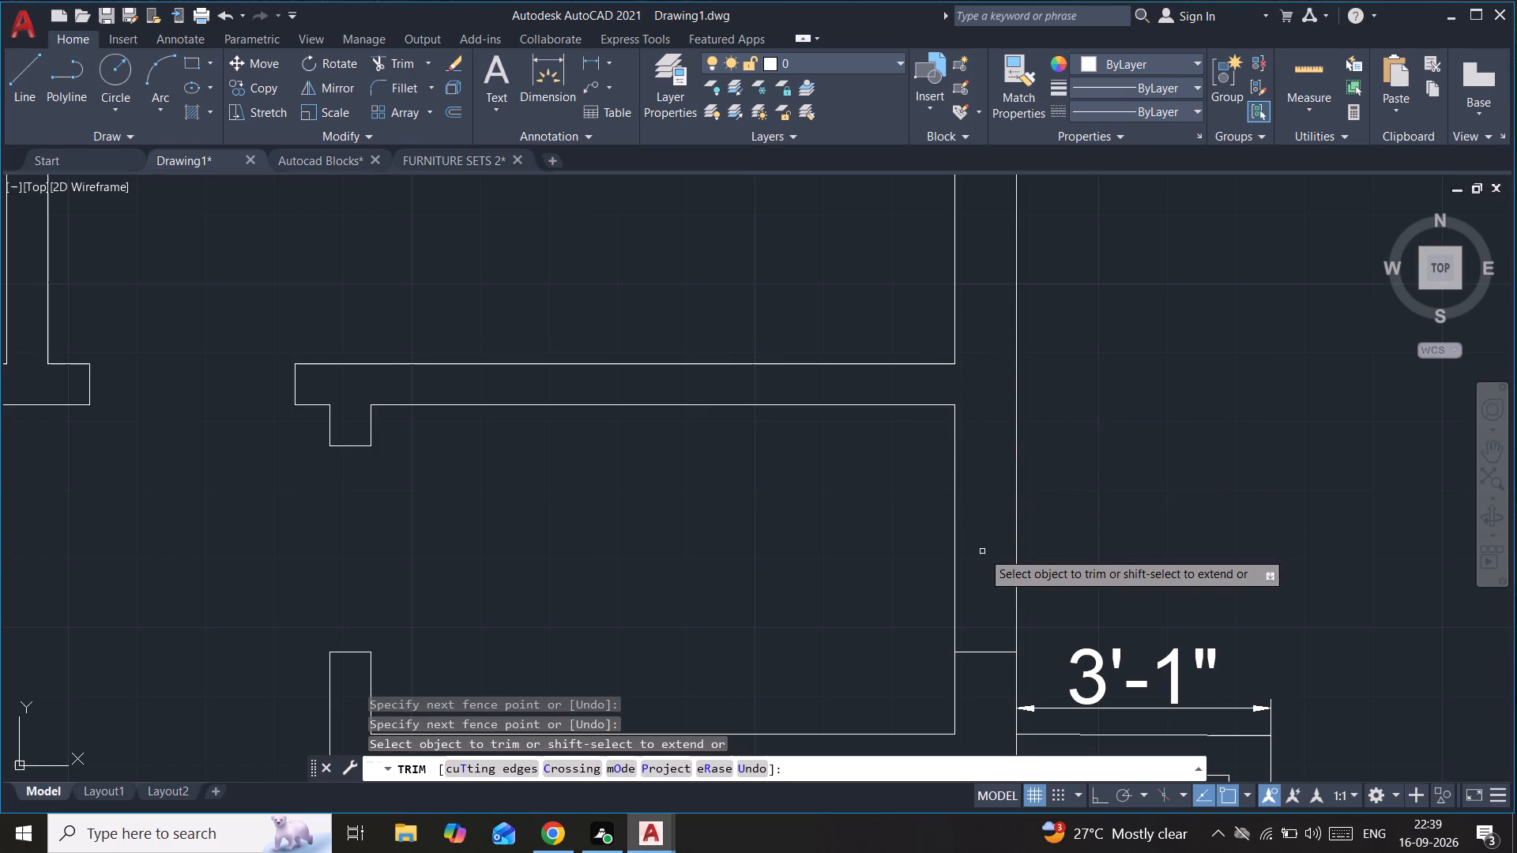
{"action": "left_click_drag", "start_coordinate": [981, 639], "coordinate": [983, 684]}
Trim the overlapping lines at the outer wall's northwest corner beside the kitchen.
{"action": "scroll", "coordinate": [1043, 415], "scroll_direction": "down", "scroll_amount": 4}
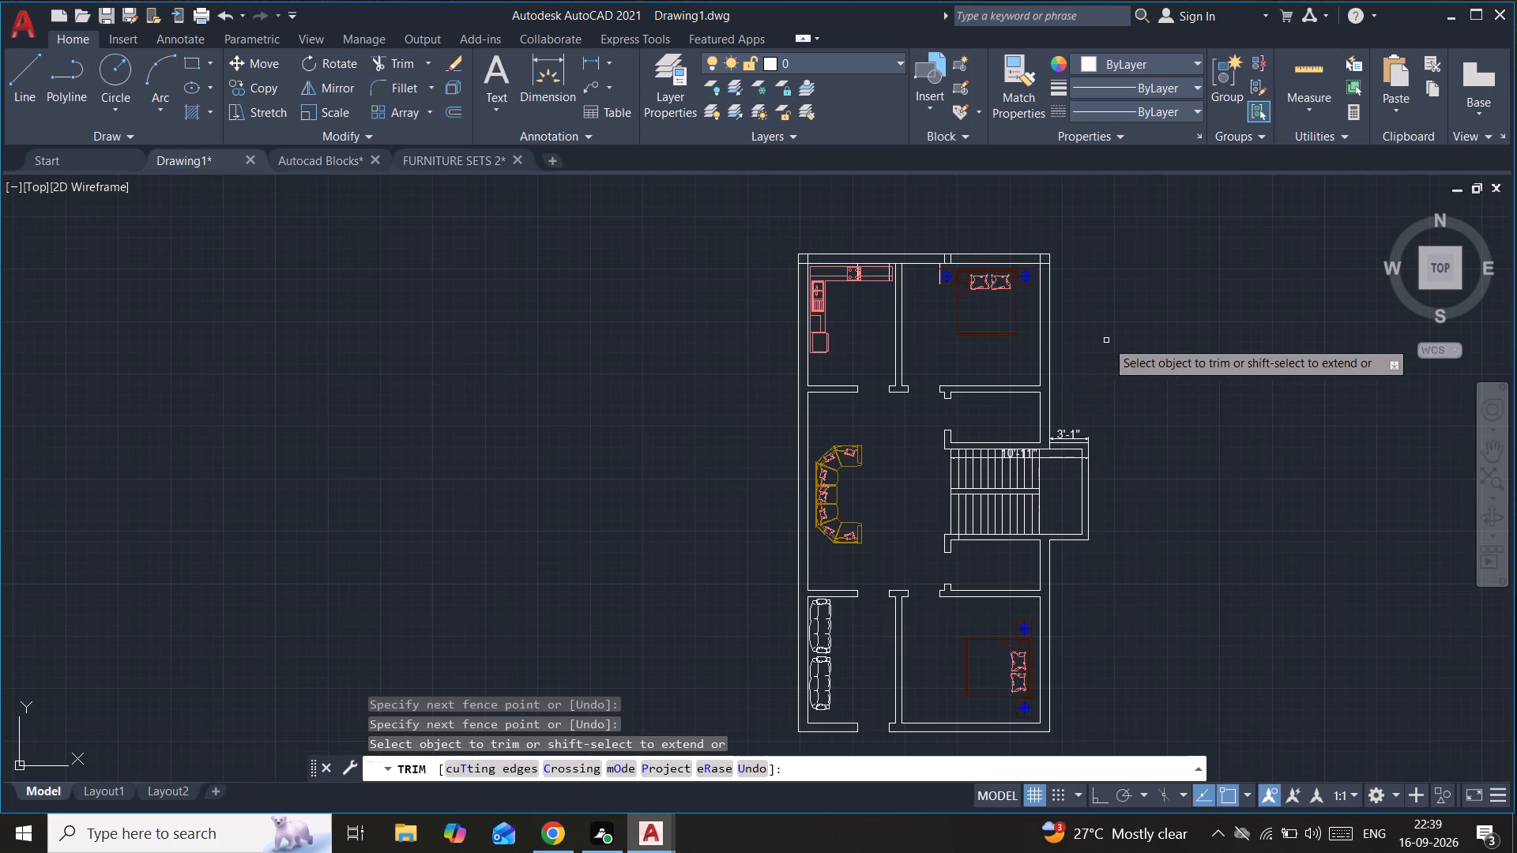
{"action": "middle_click_drag", "start_coordinate": [1107, 343], "coordinate": [1058, 478]}
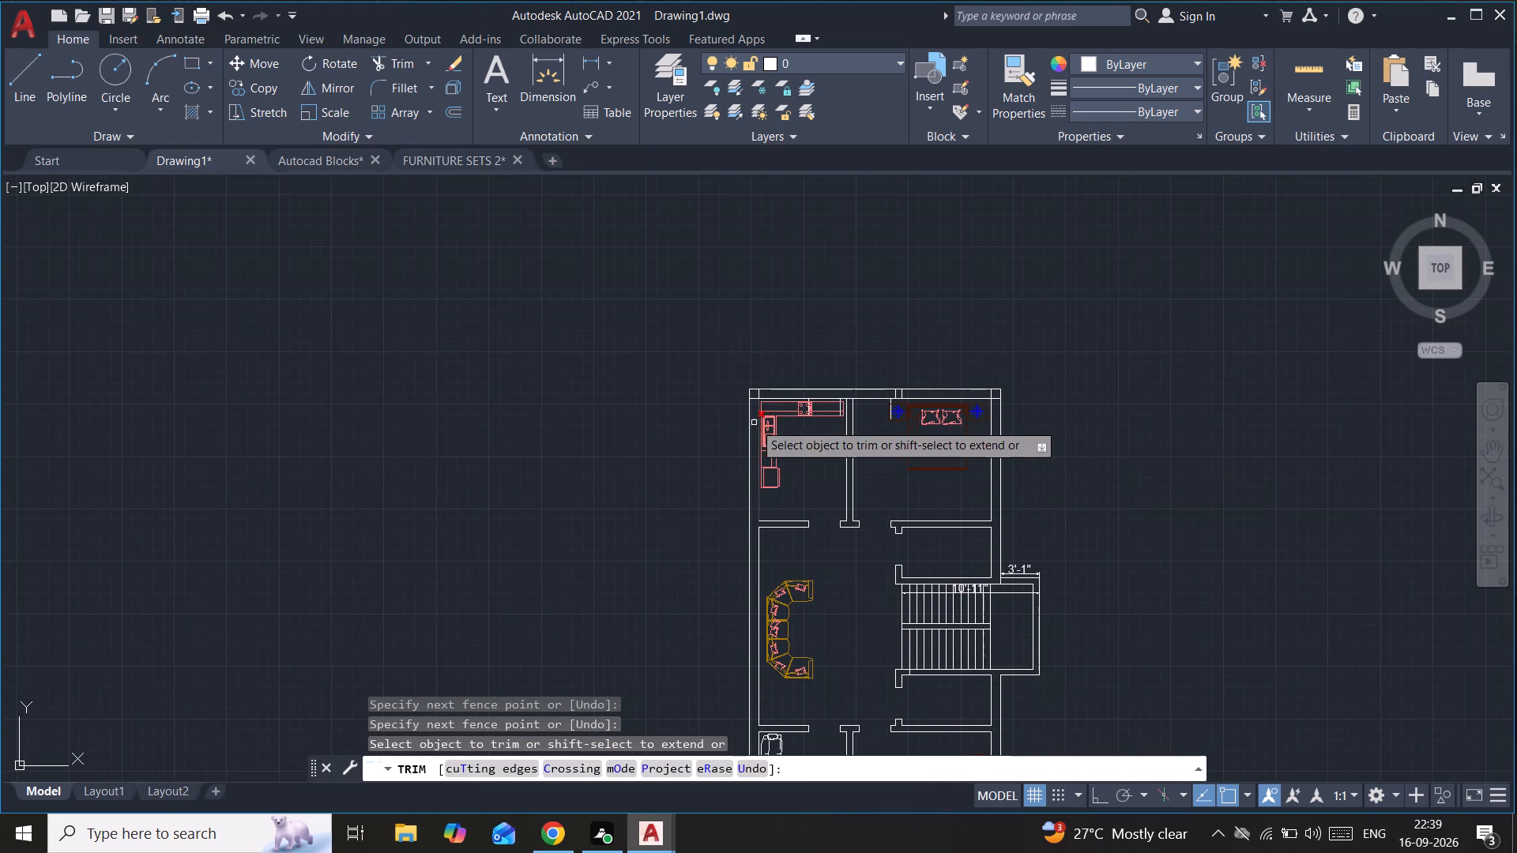
{"action": "scroll", "coordinate": [755, 396], "scroll_direction": "up", "scroll_amount": 4}
{"action": "left_click_drag", "start_coordinate": [774, 378], "coordinate": [719, 450]}
Trim the line closing the kitchen–bedroom partition at the north outer wall and the two short lines crossing that wall.
{"action": "scroll", "coordinate": [1135, 539], "scroll_direction": "down", "scroll_amount": 1}
{"action": "middle_click_drag", "start_coordinate": [1135, 539], "coordinate": [1135, 539]}
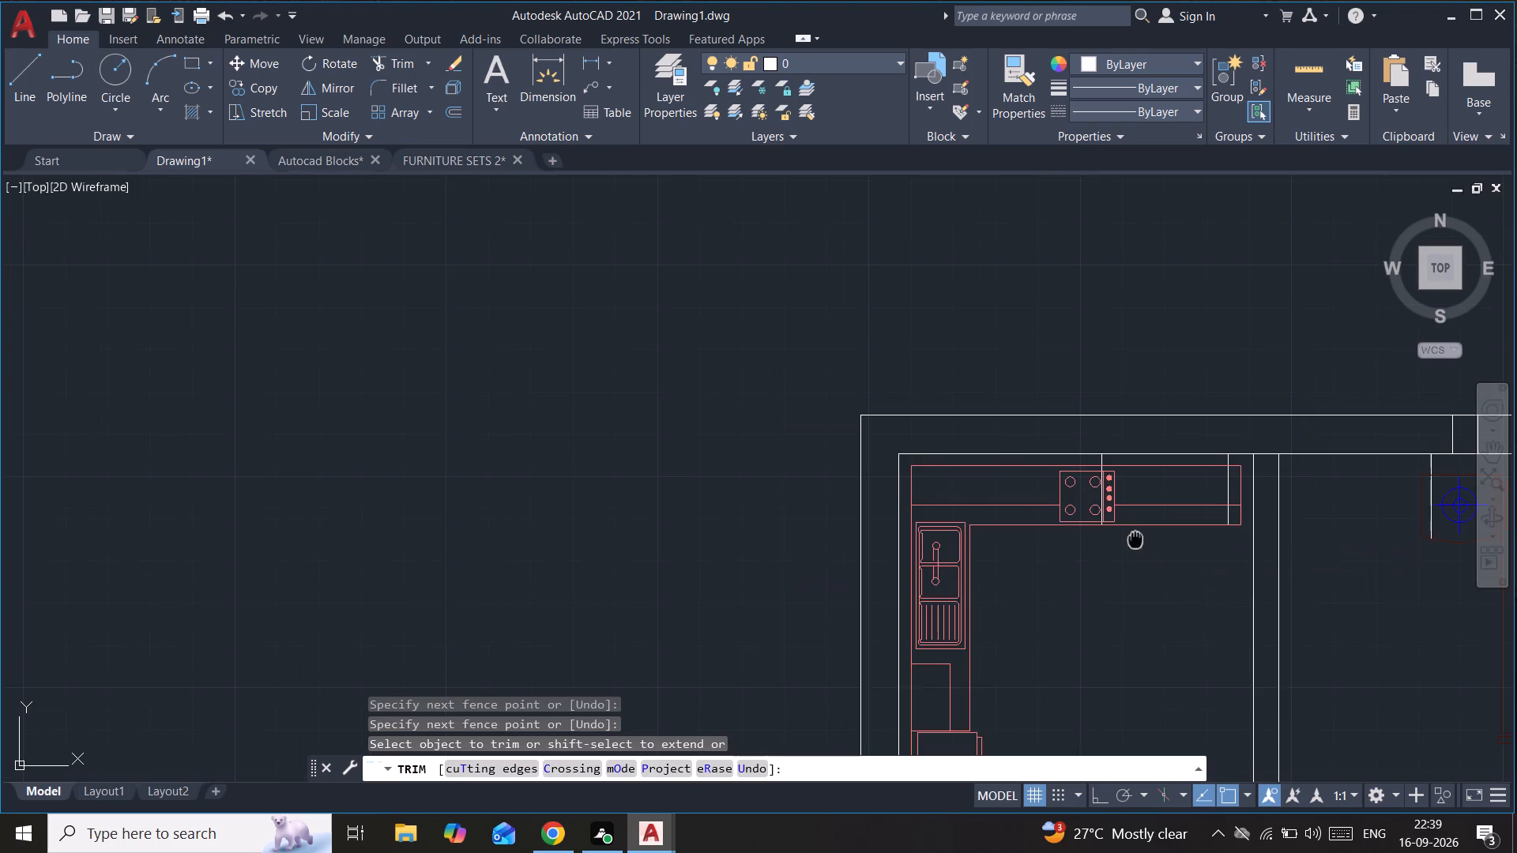
{"action": "middle_click_drag", "start_coordinate": [1135, 539], "coordinate": [640, 452]}
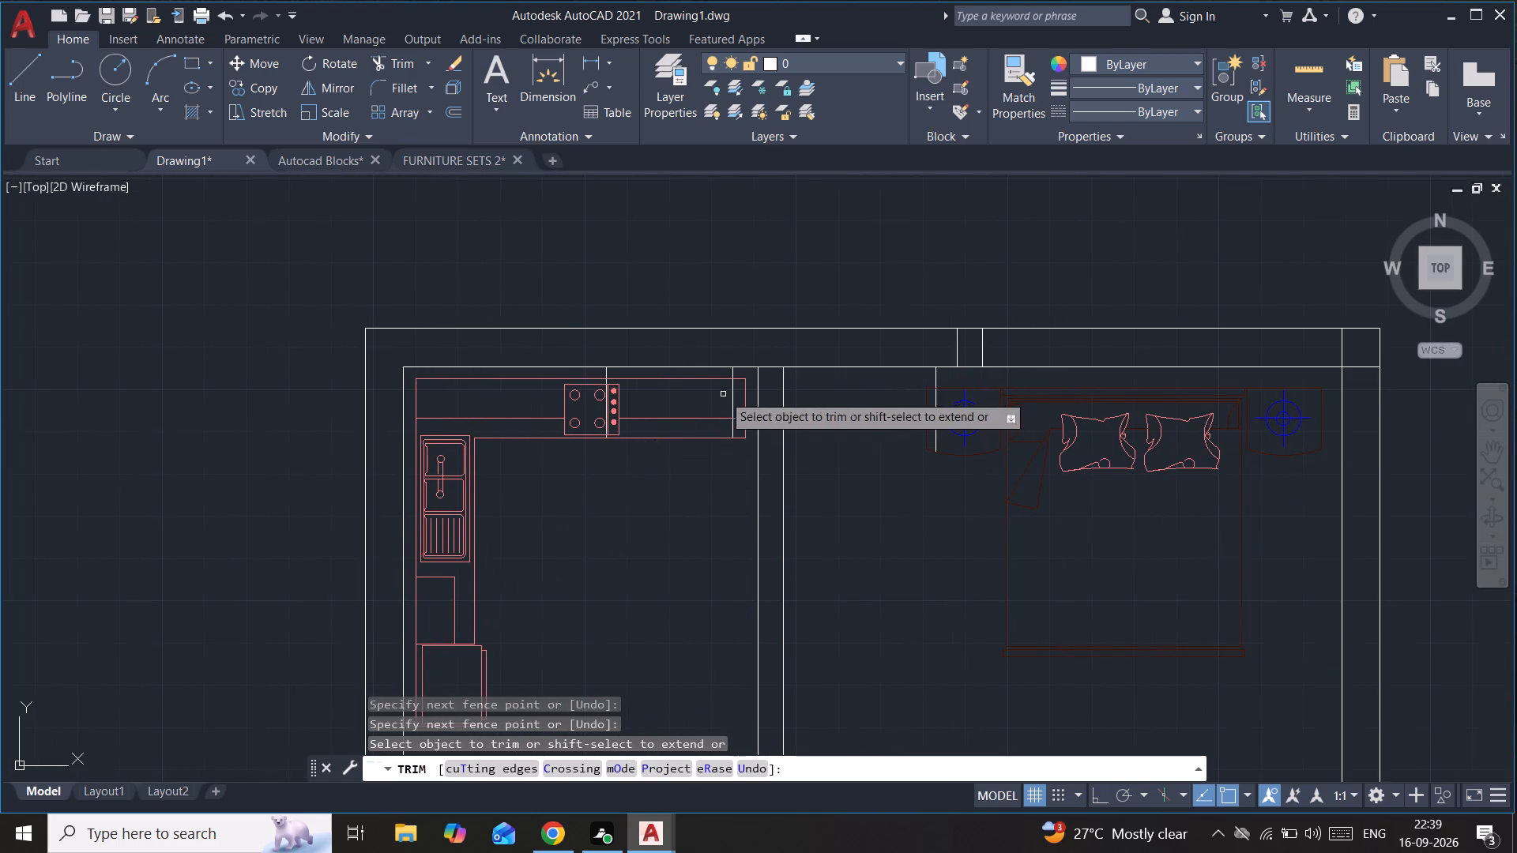
{"action": "scroll", "coordinate": [777, 366], "scroll_direction": "up", "scroll_amount": 2}
{"action": "left_click_drag", "start_coordinate": [771, 349], "coordinate": [771, 408]}
{"action": "left_click_drag", "start_coordinate": [1109, 326], "coordinate": [1310, 320]}
Remove the stray vertical line beside the northern bed and trim the overlapping lines at the outer wall's northeast corner.
{"action": "scroll", "coordinate": [1310, 320], "scroll_direction": "down", "scroll_amount": 1}
{"action": "middle_click_drag", "start_coordinate": [1310, 320], "coordinate": [476, 330]}
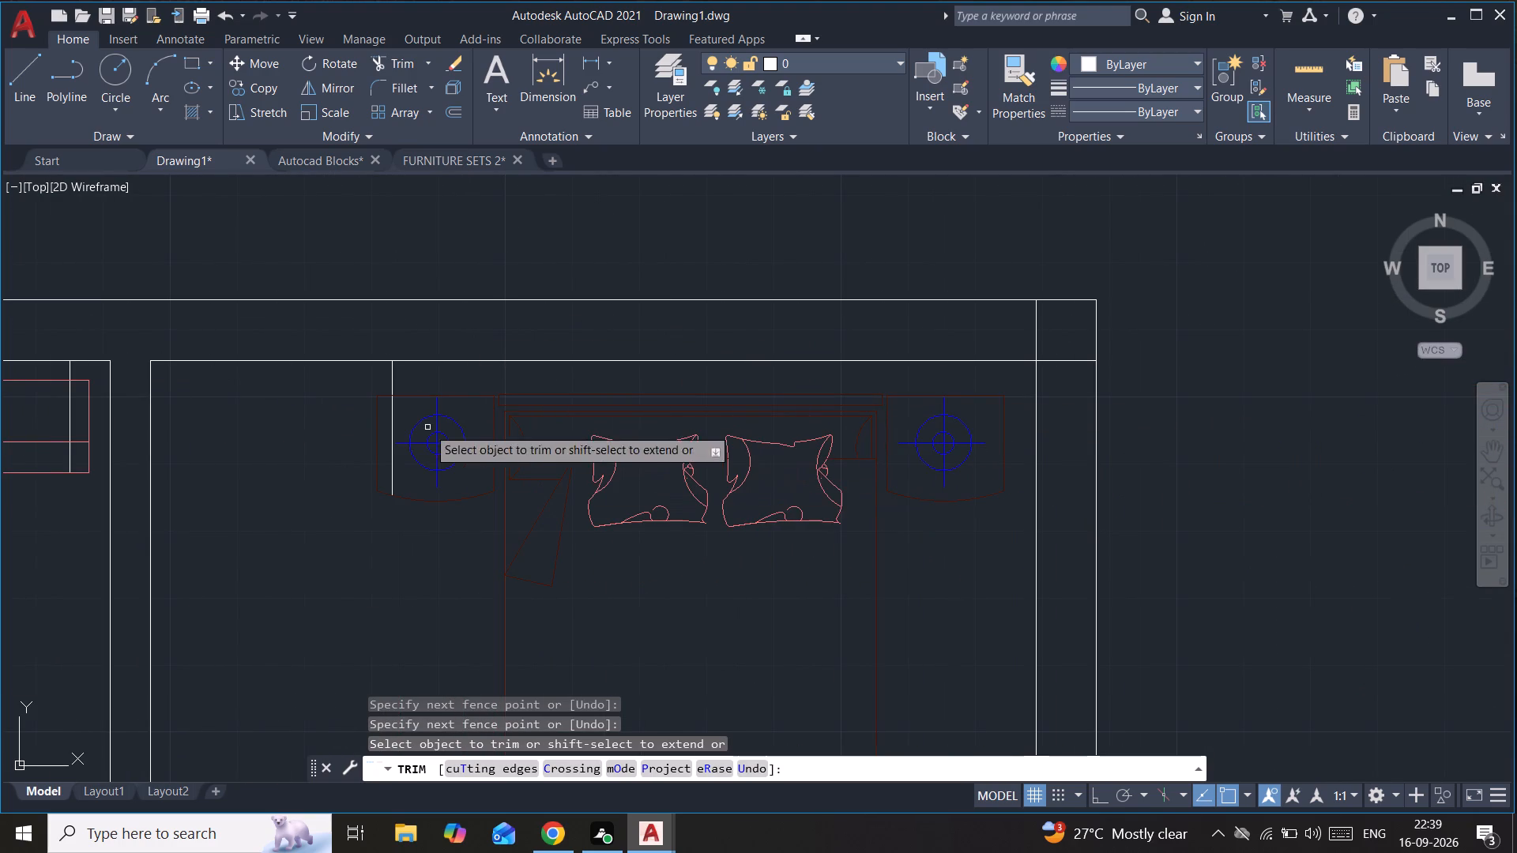
{"action": "left_click", "coordinate": [393, 378]}
{"action": "left_click", "coordinate": [393, 412]}
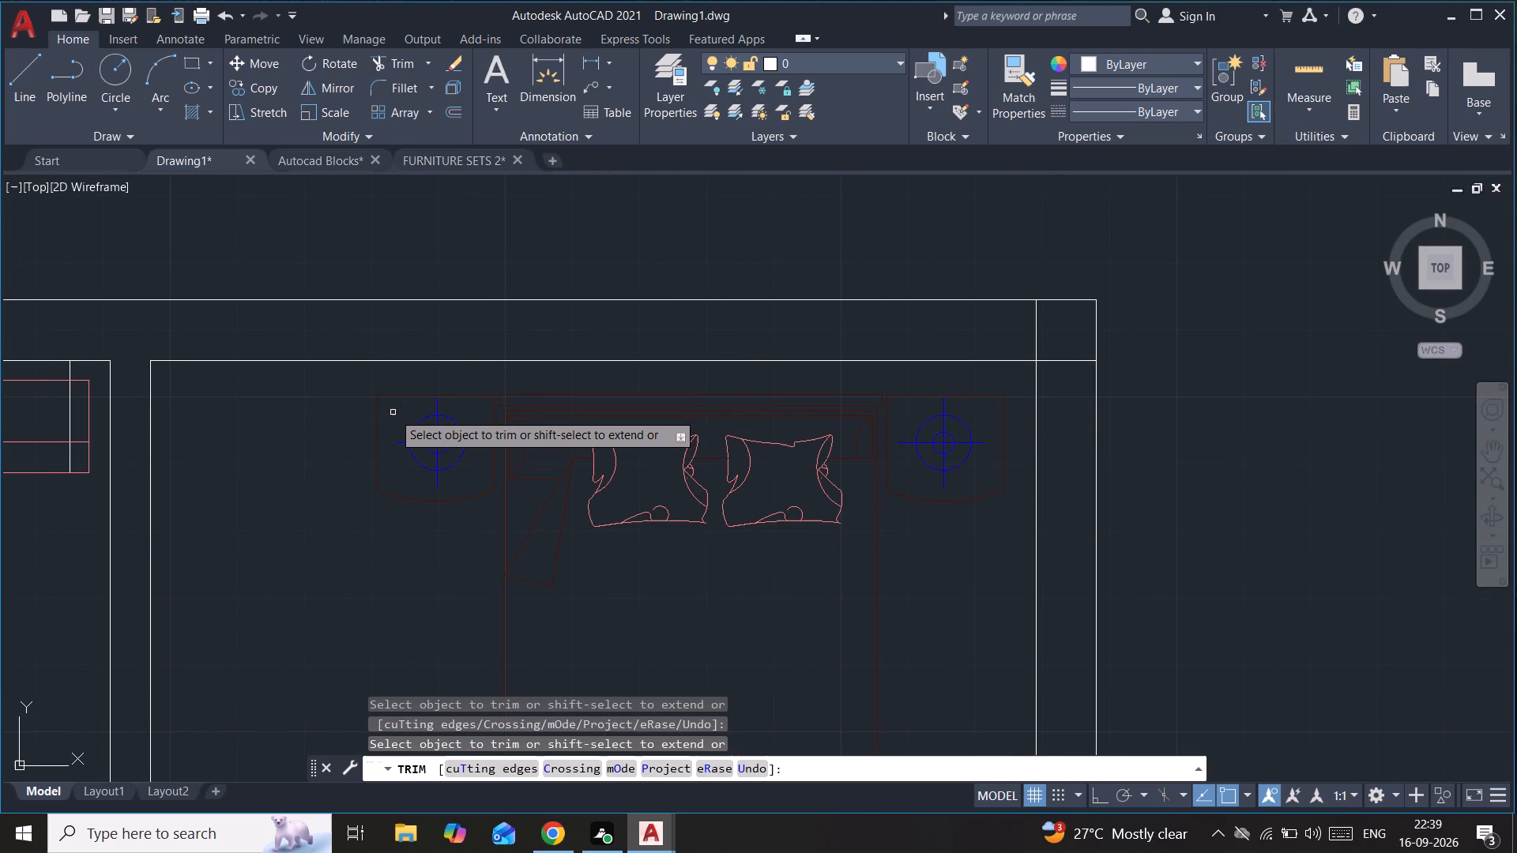
{"action": "left_click_drag", "start_coordinate": [1008, 340], "coordinate": [1065, 391]}
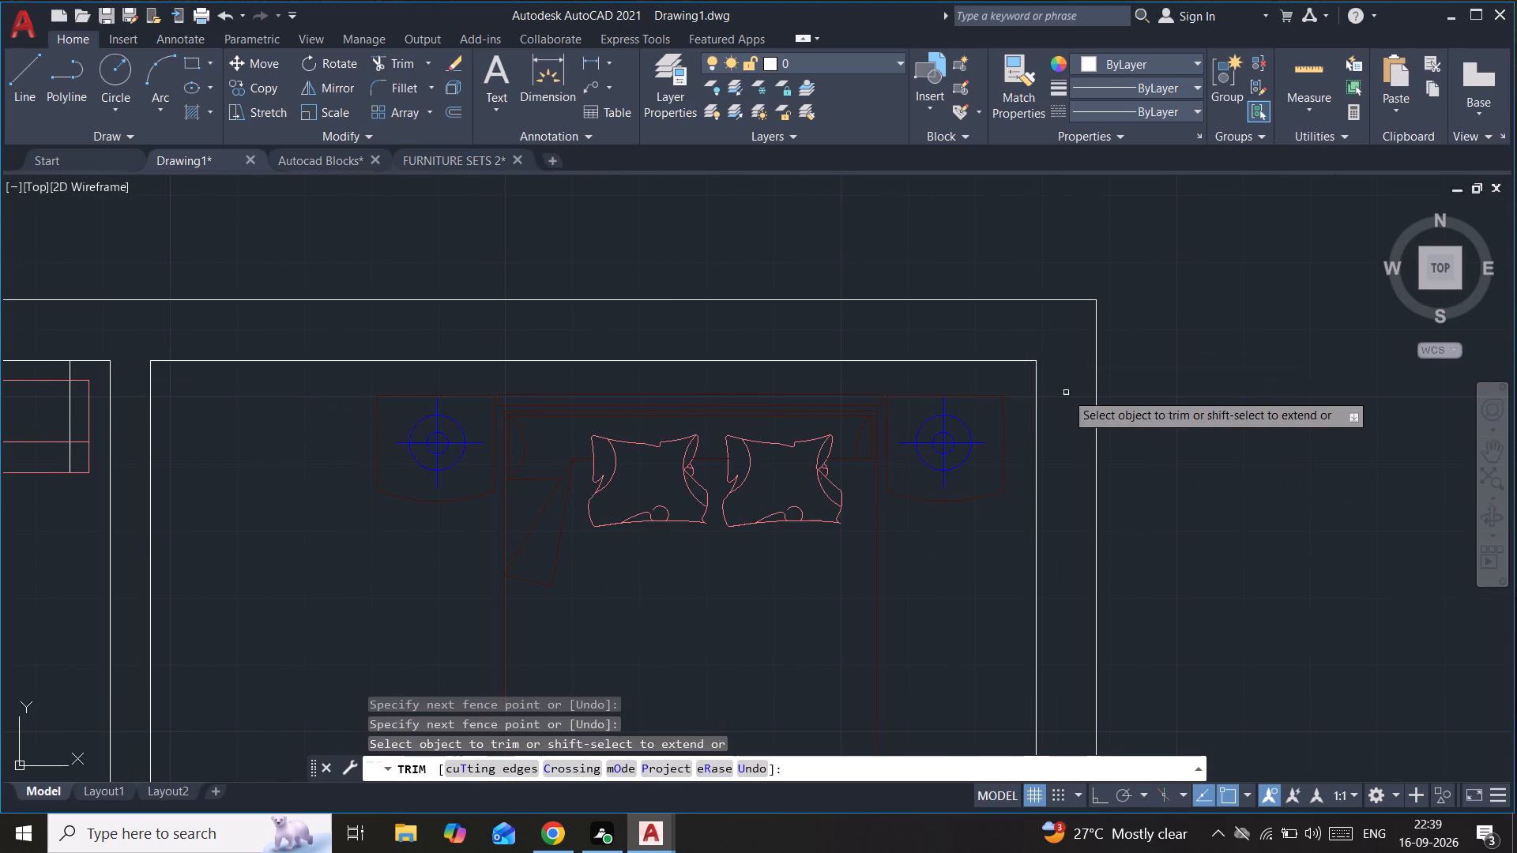
{"action": "scroll", "coordinate": [1142, 366], "scroll_direction": "down", "scroll_amount": 4}
{"action": "middle_click_drag", "start_coordinate": [1195, 365], "coordinate": [962, 207]}
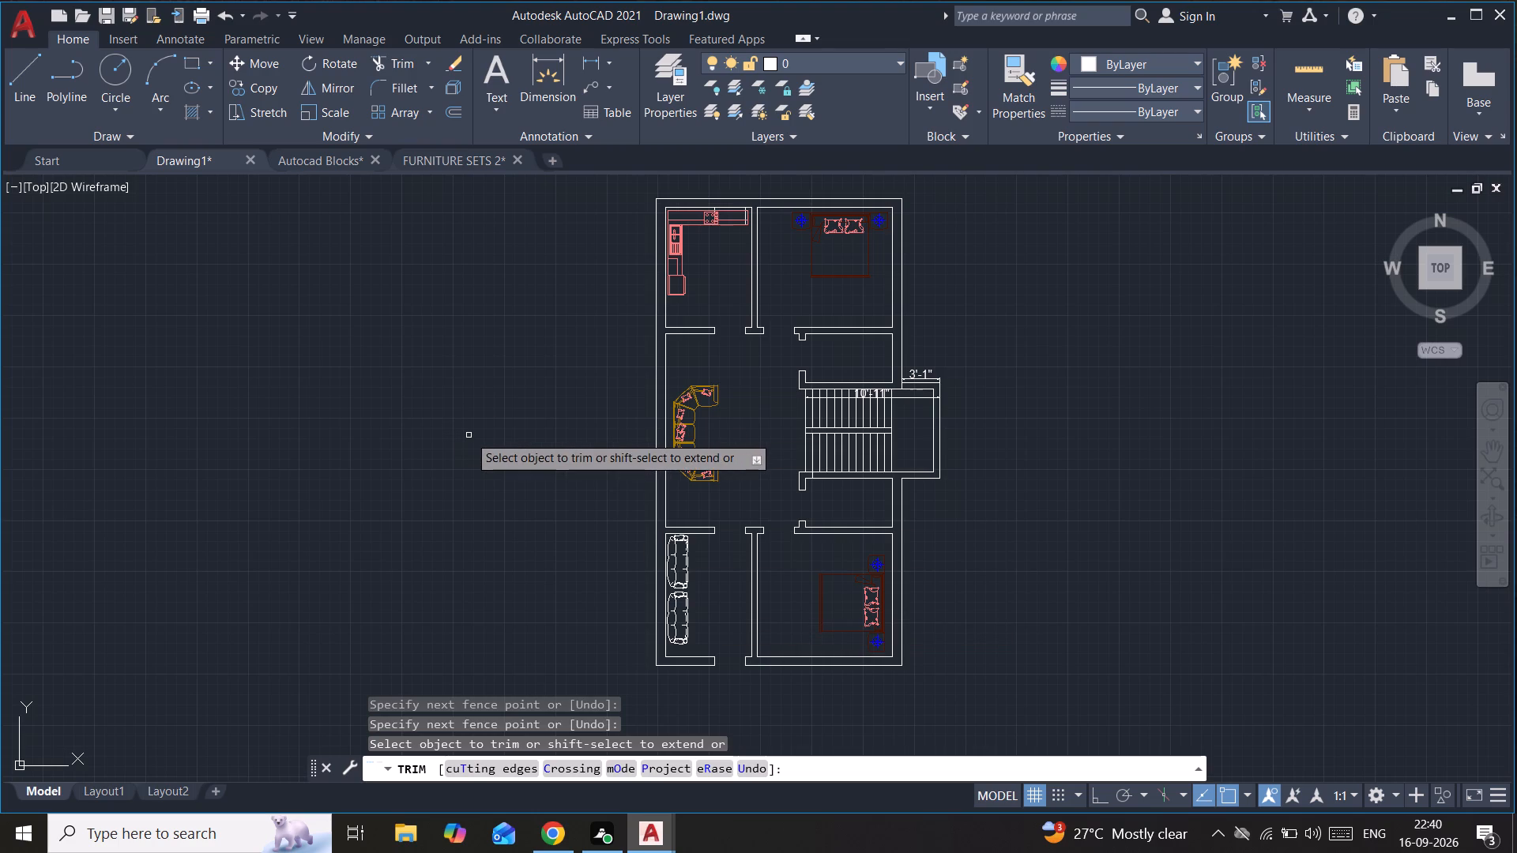
{"action": "key", "text": "grave"}
{"action": "key", "text": "Escape"}
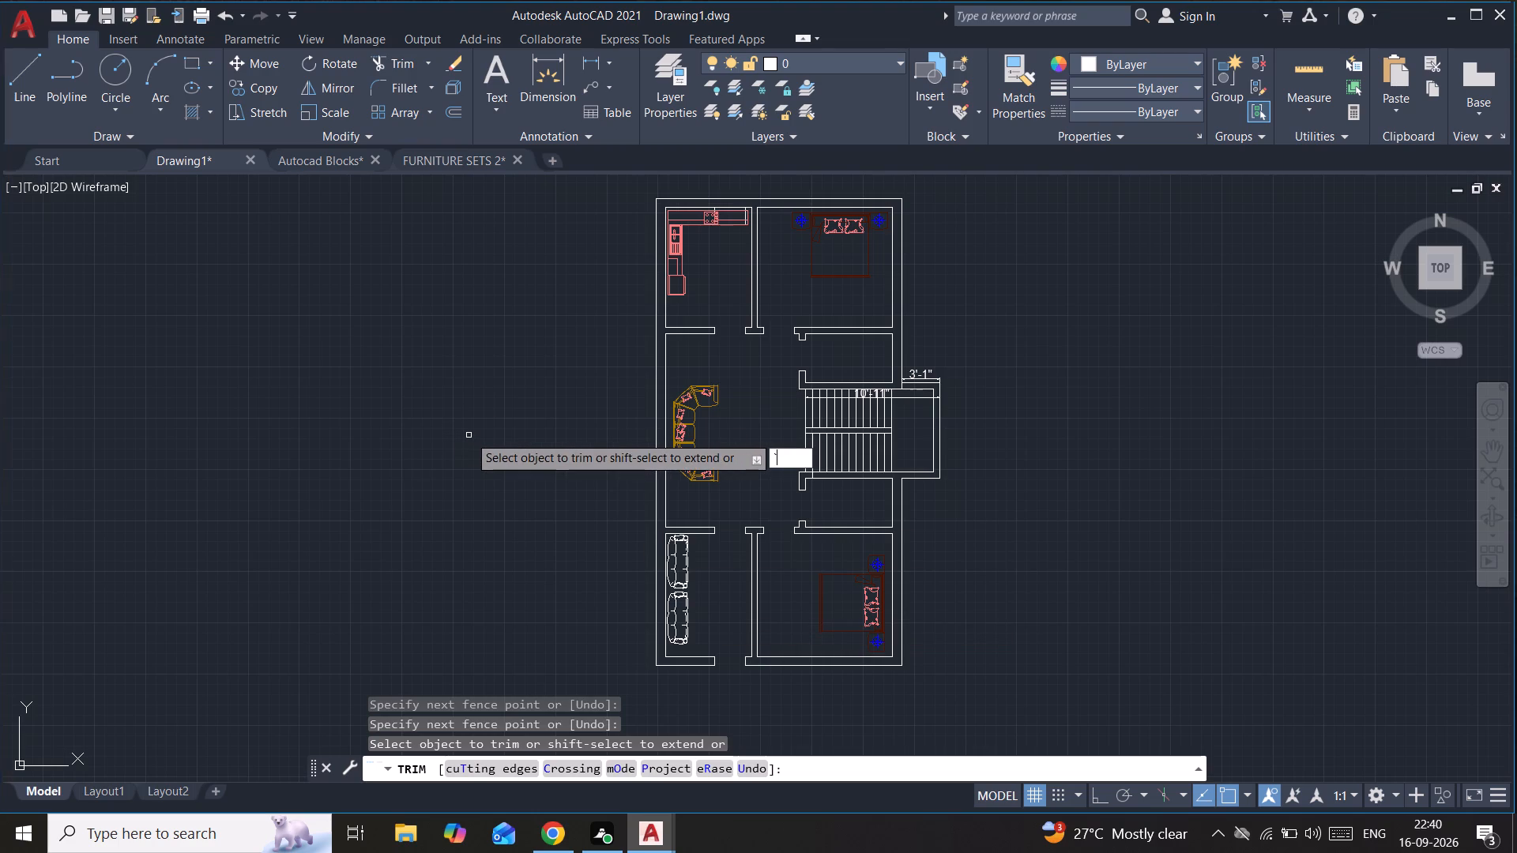
{"action": "key", "text": "Escape"}
{"action": "key", "text": "Escape"}
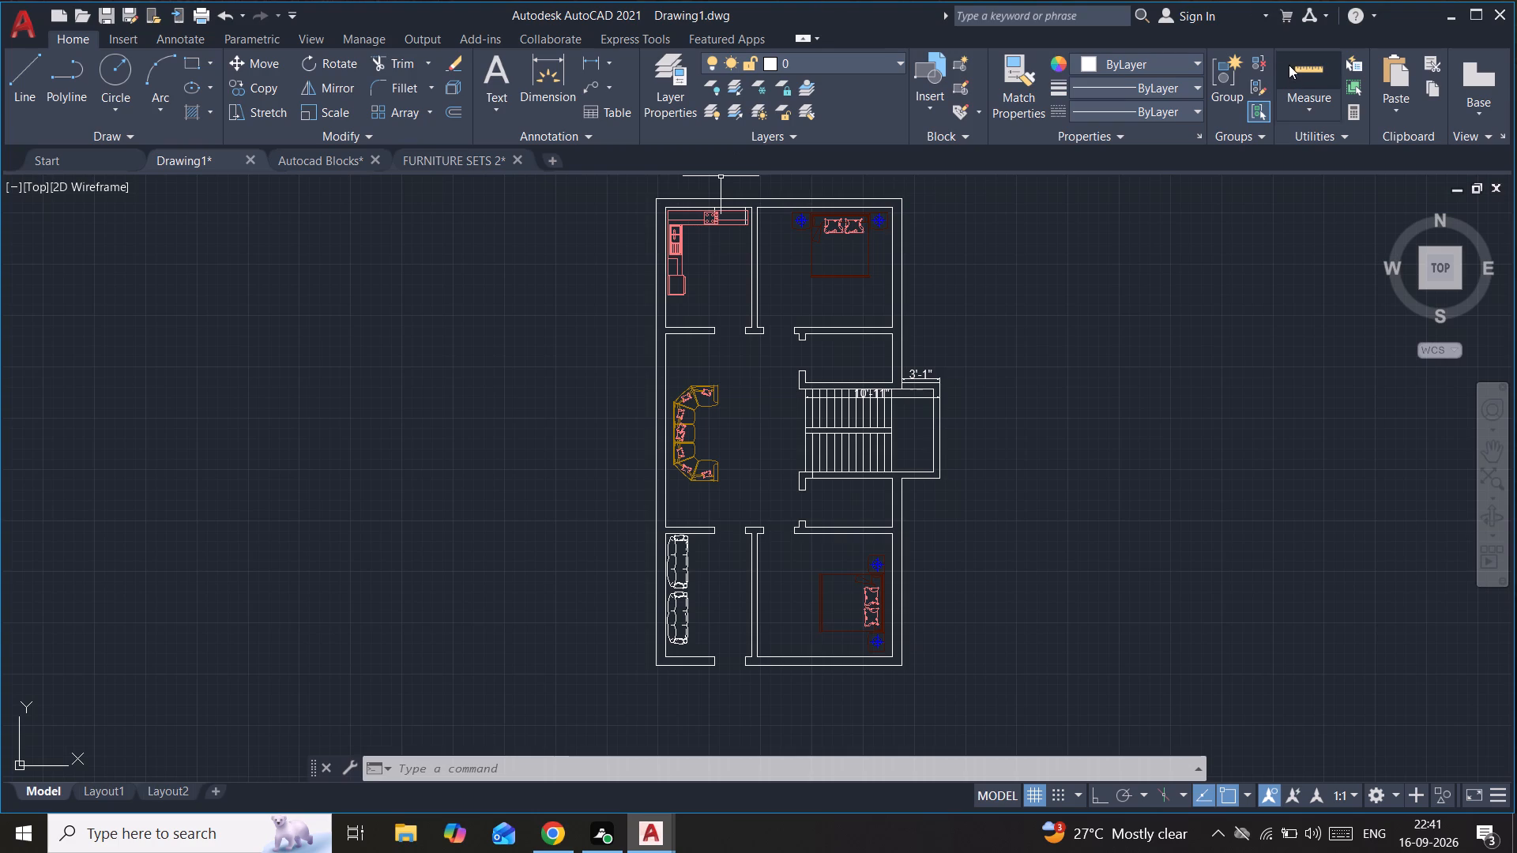
Add a vertical linear dimension across the staircase landing between the inner faces of its north and south walls.
{"action": "left_click", "coordinate": [596, 54]}
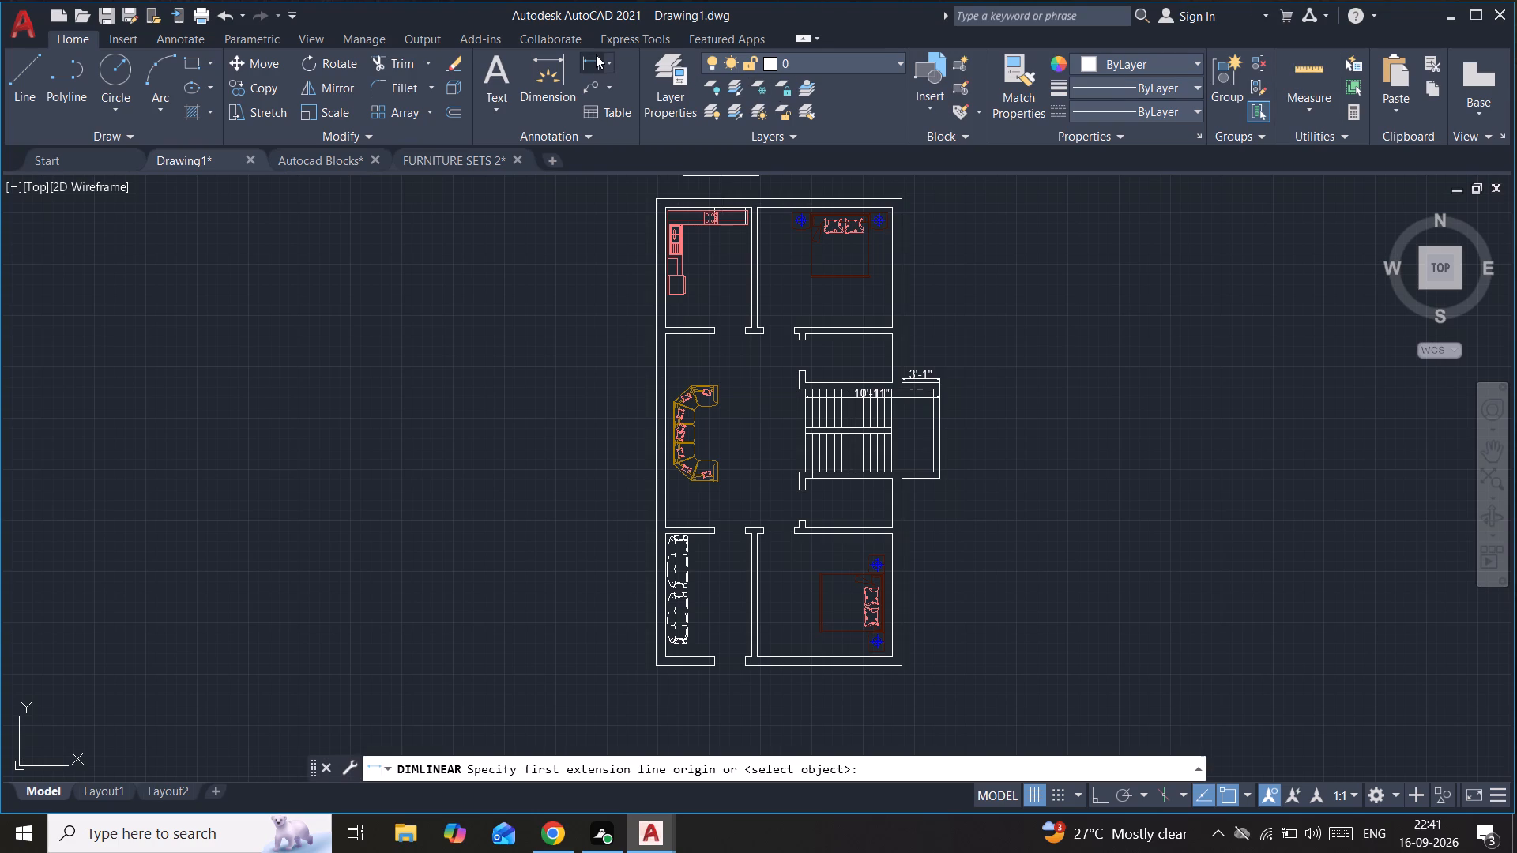
{"action": "scroll", "coordinate": [887, 438], "scroll_direction": "up", "scroll_amount": 1}
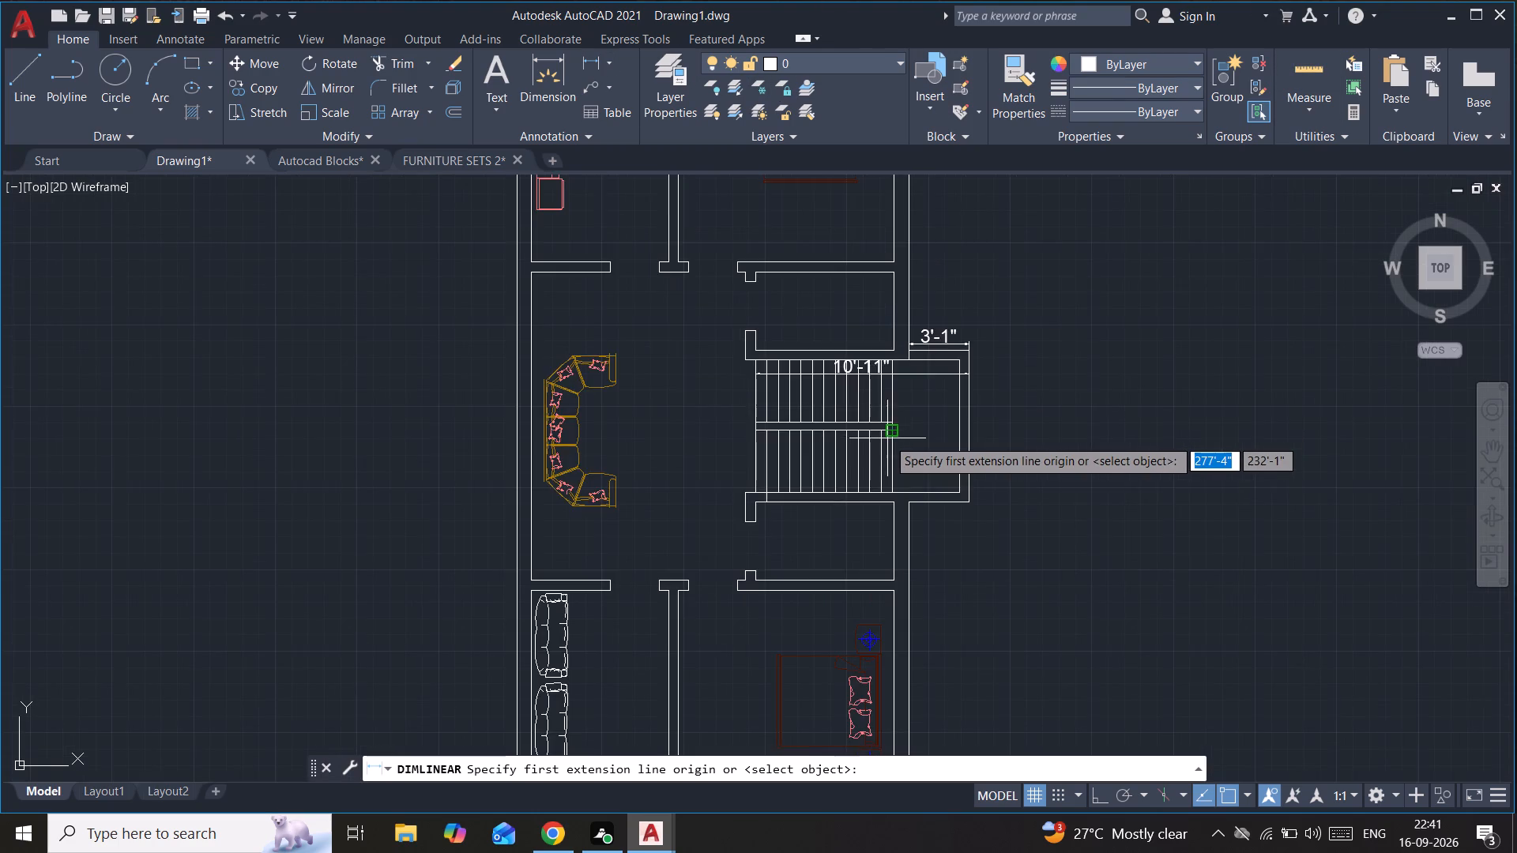
{"action": "scroll", "coordinate": [887, 438], "scroll_direction": "up", "scroll_amount": 1}
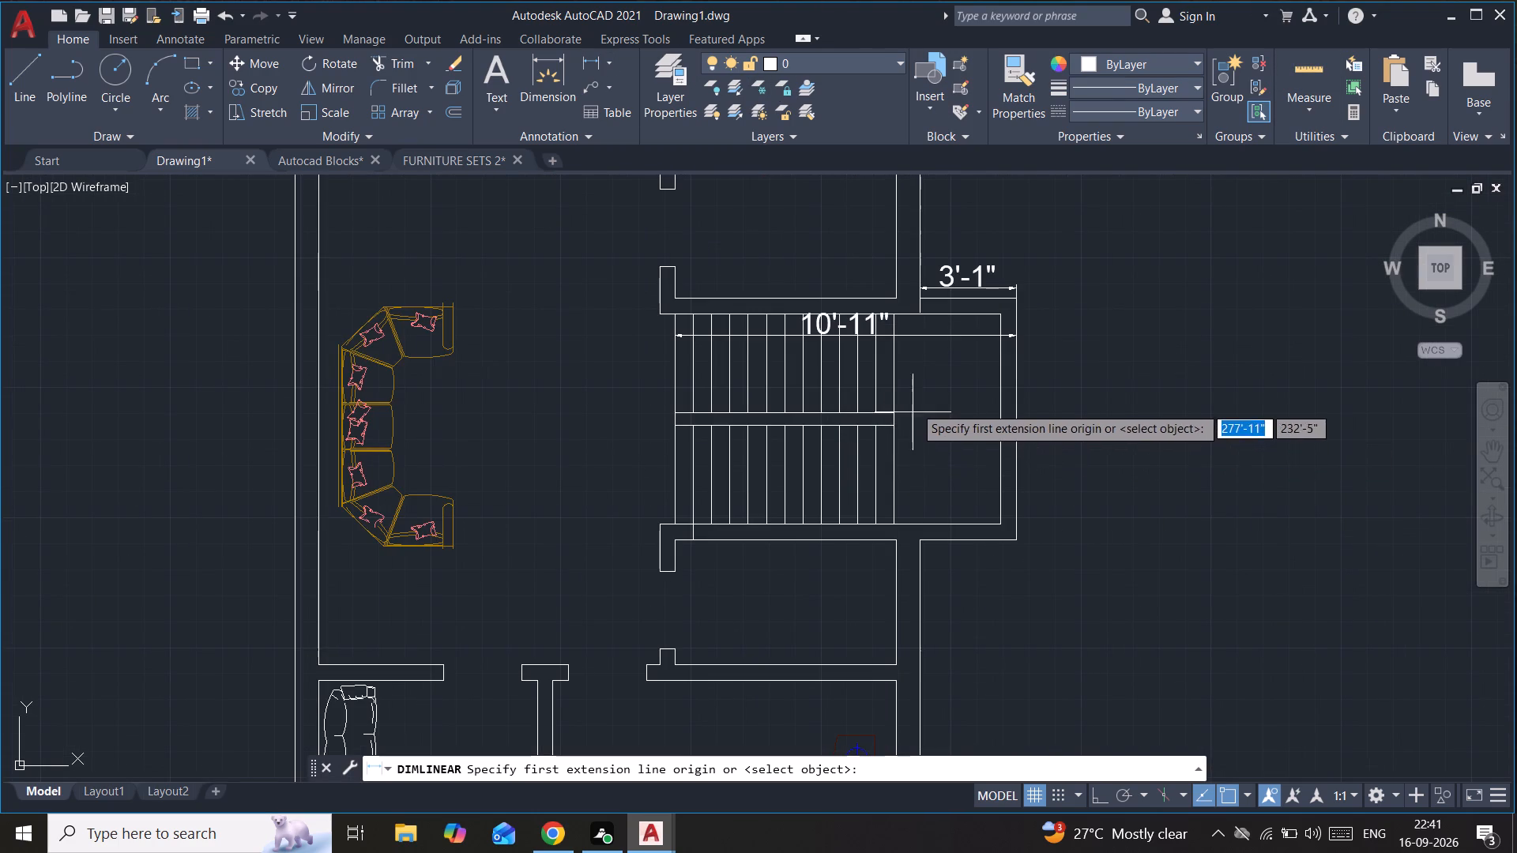
{"action": "left_click", "coordinate": [995, 315]}
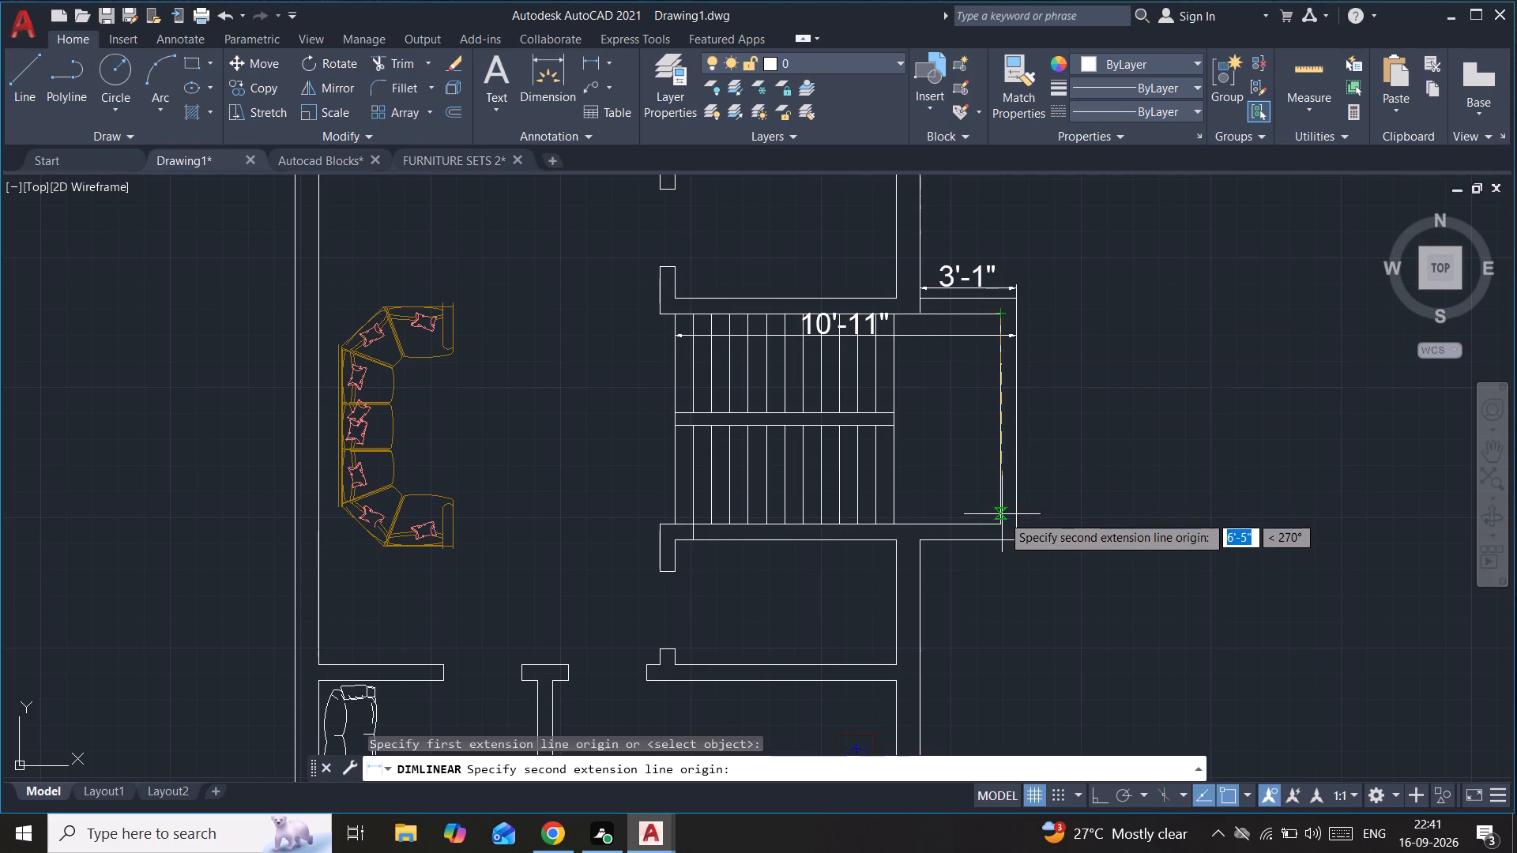
{"action": "left_click", "coordinate": [1002, 519]}
{"action": "left_click", "coordinate": [963, 511]}
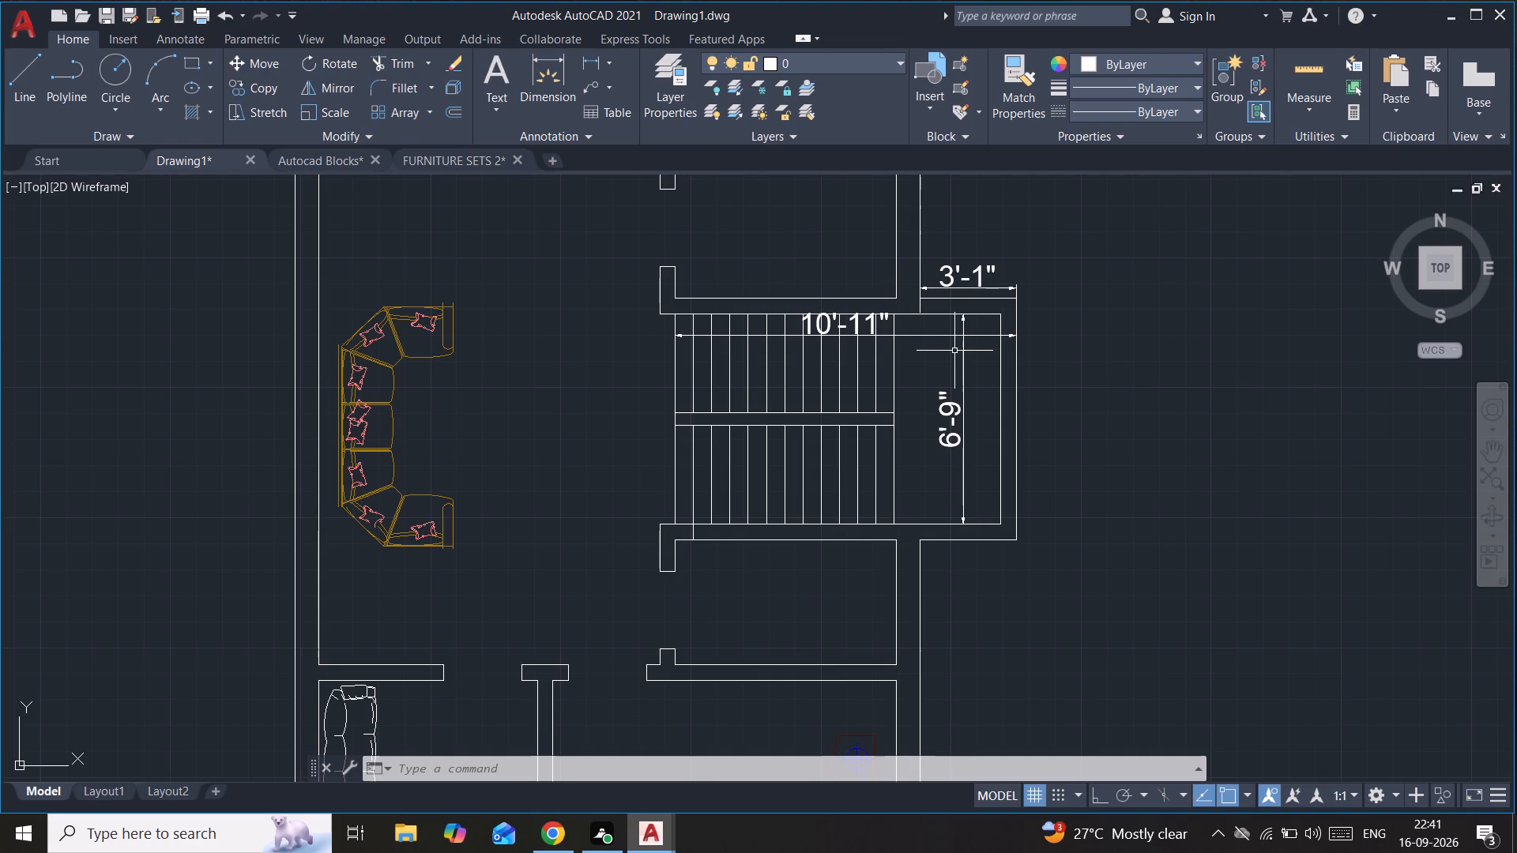
Add the multiline text label "BEDROOM 1" in the empty space west of the plan.
{"action": "scroll", "coordinate": [517, 433], "scroll_direction": "down", "scroll_amount": 2}
{"action": "middle_click_drag", "start_coordinate": [516, 434], "coordinate": [547, 352]}
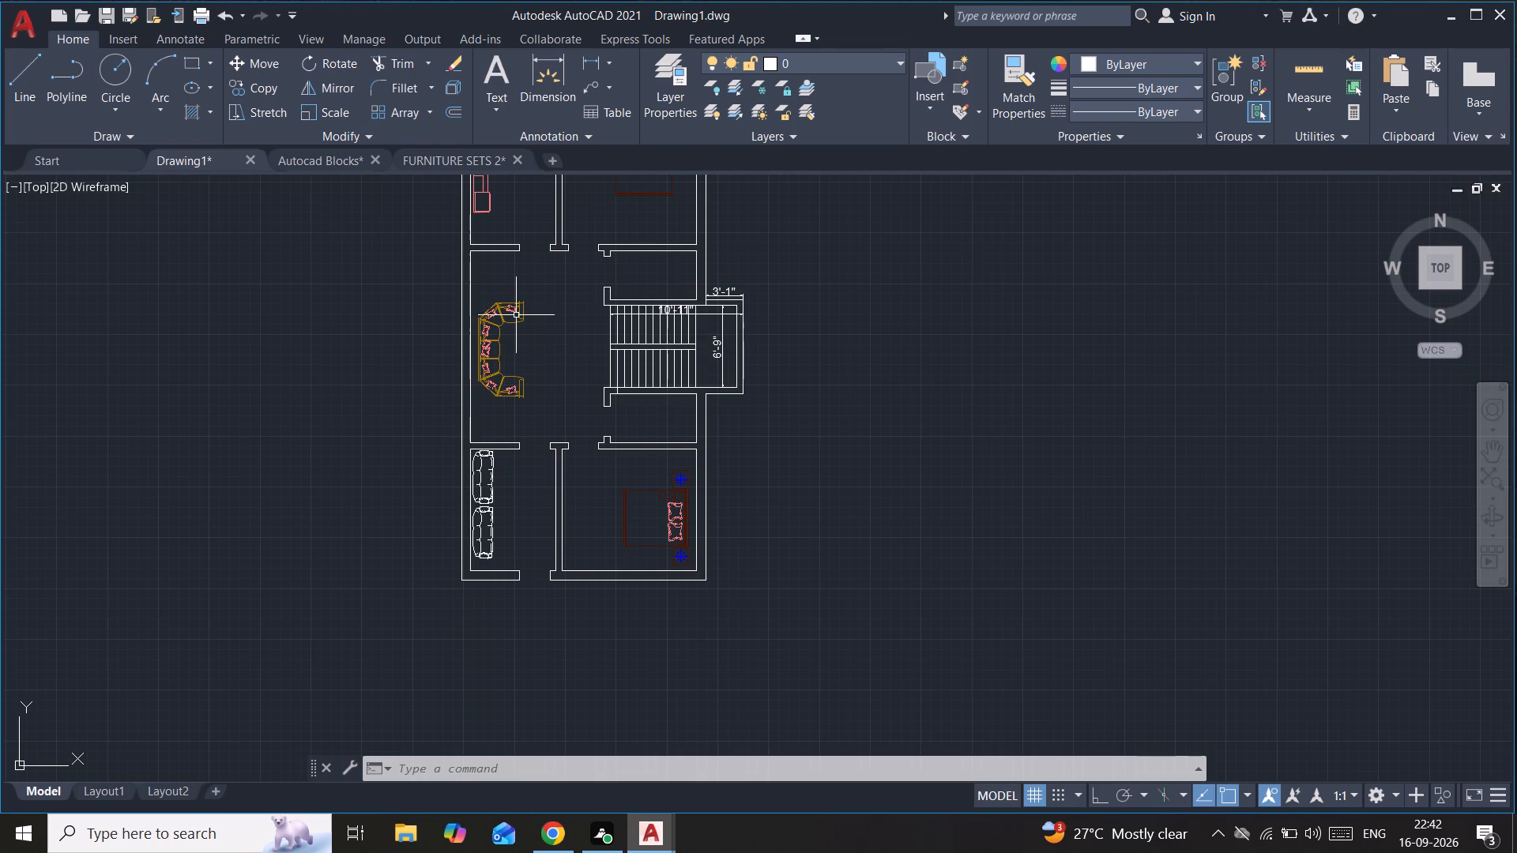
{"action": "middle_click_drag", "start_coordinate": [518, 371], "coordinate": [661, 484]}
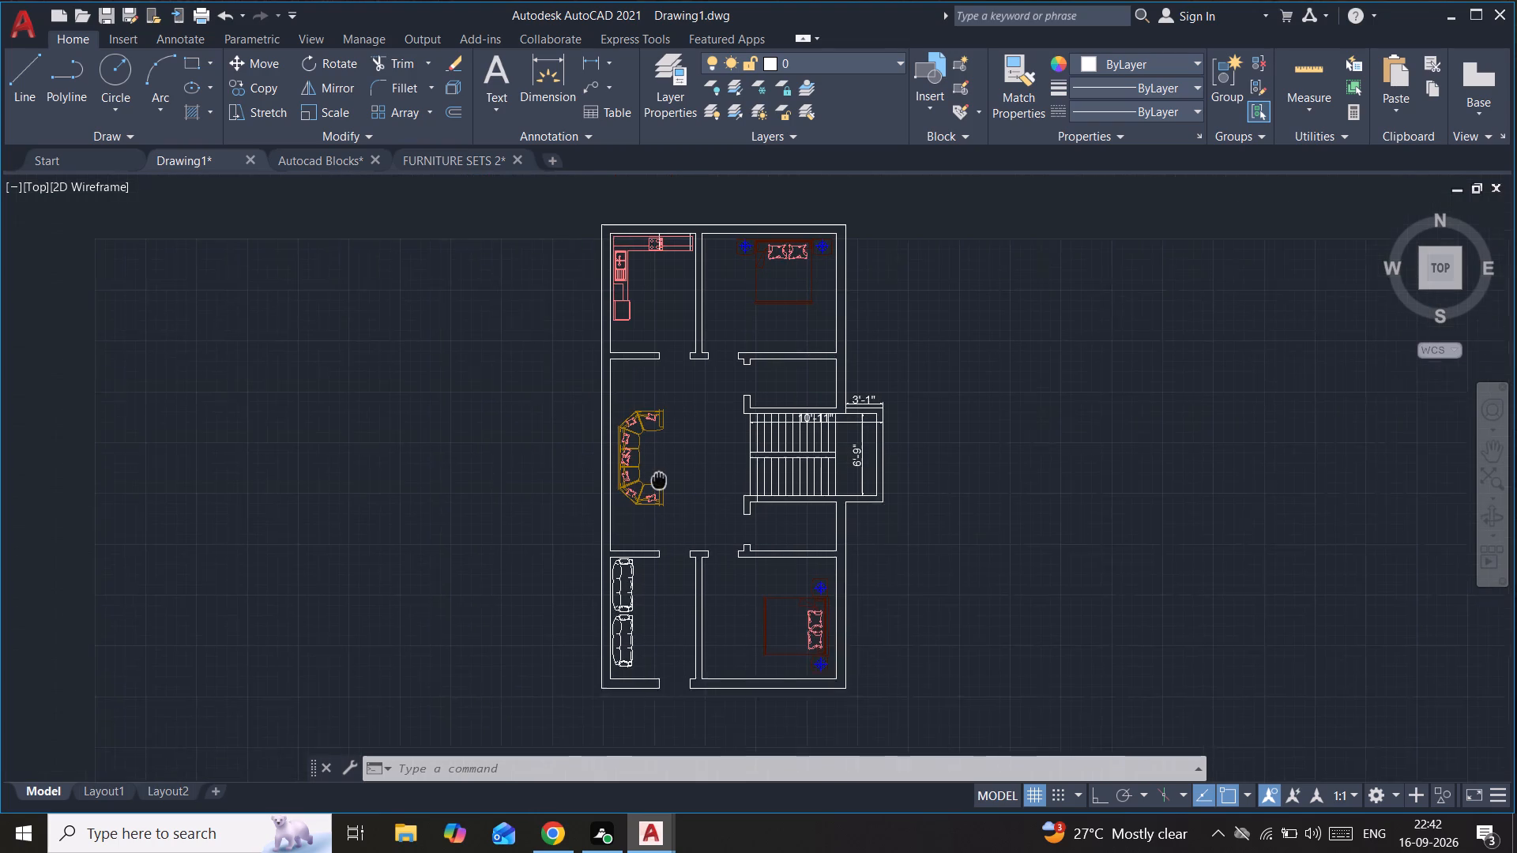
{"action": "middle_click_drag", "start_coordinate": [661, 484], "coordinate": [664, 502]}
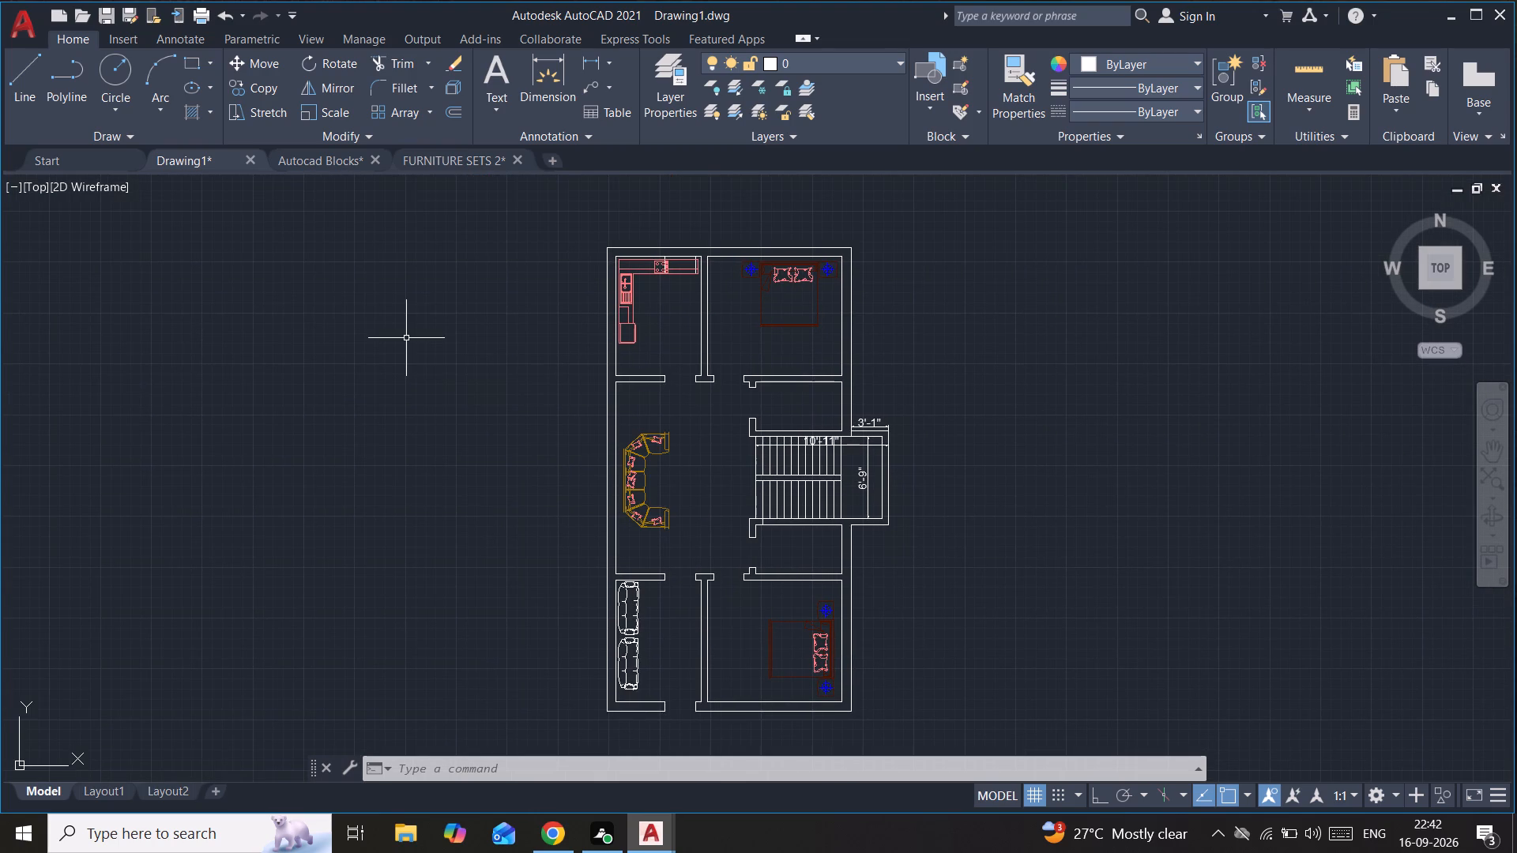
{"action": "type", "text": "mt"}
{"action": "key", "text": "Return"}
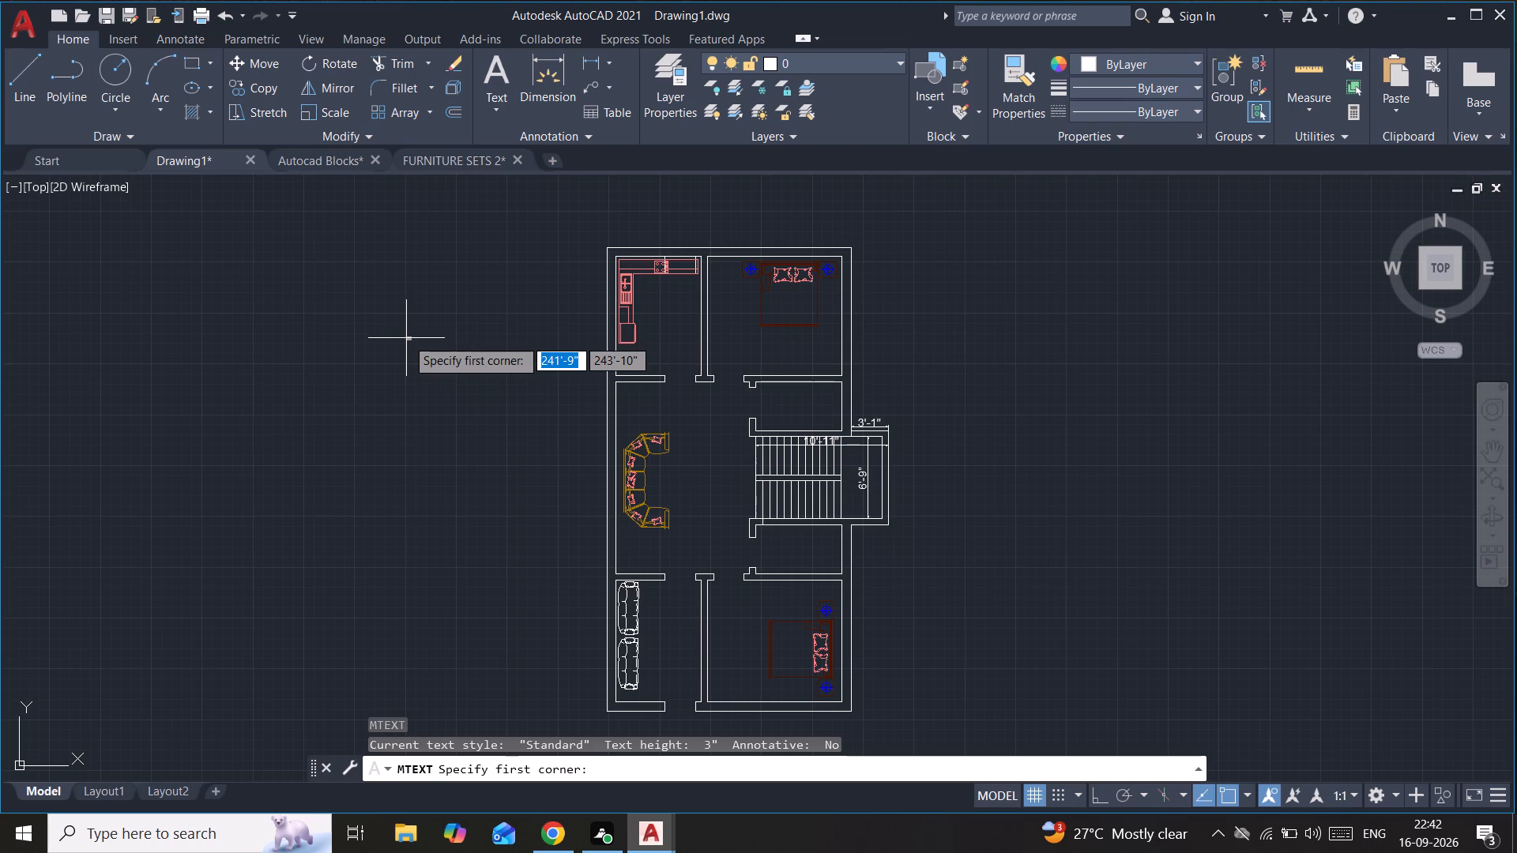
{"action": "left_click", "coordinate": [164, 302]}
{"action": "left_click", "coordinate": [434, 326]}
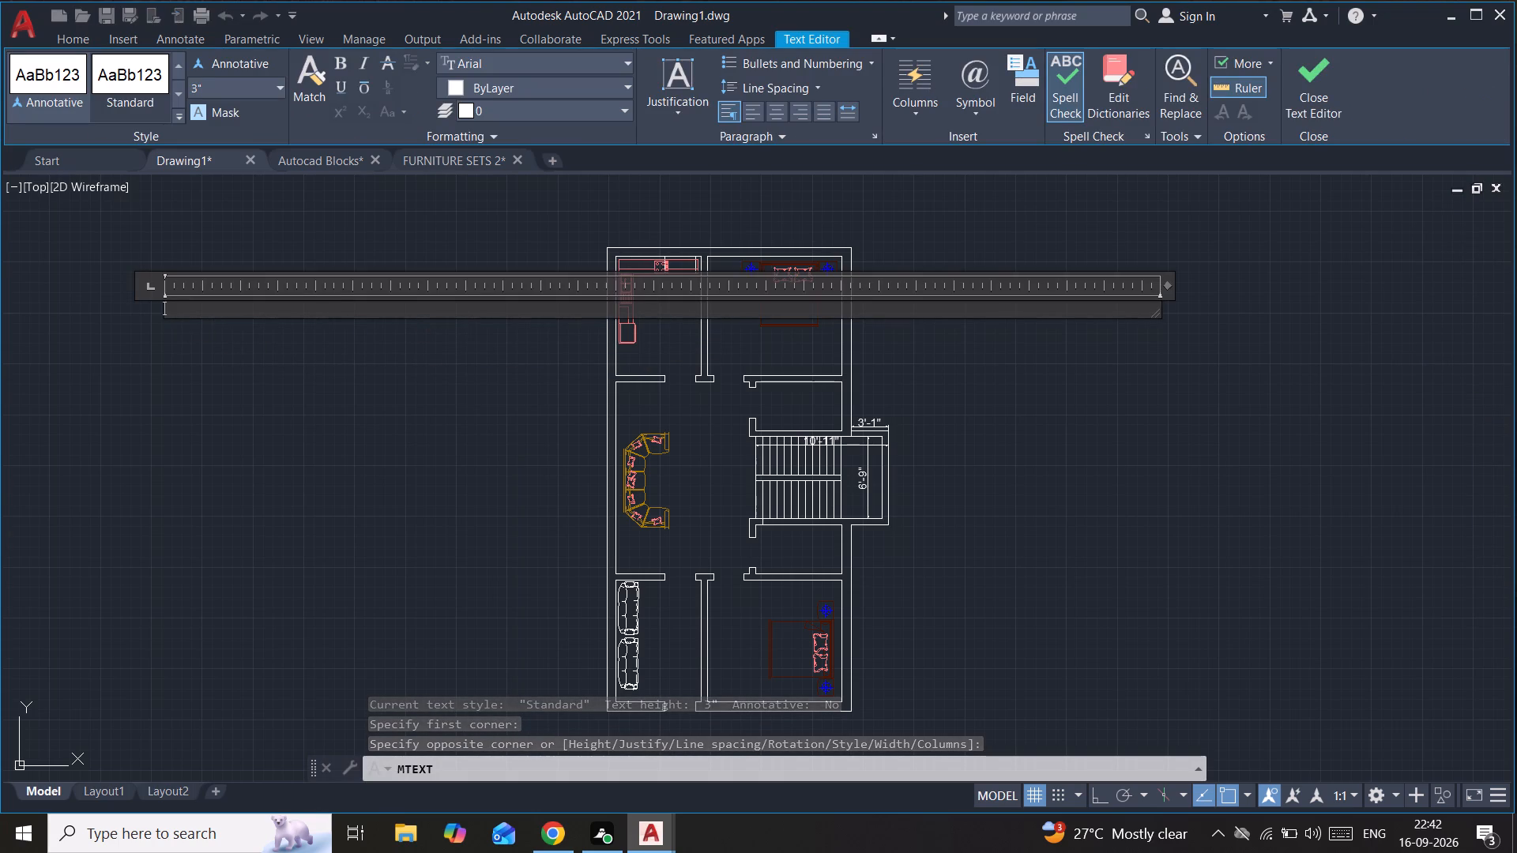
{"action": "type", "text": "BEDROOM 1"}
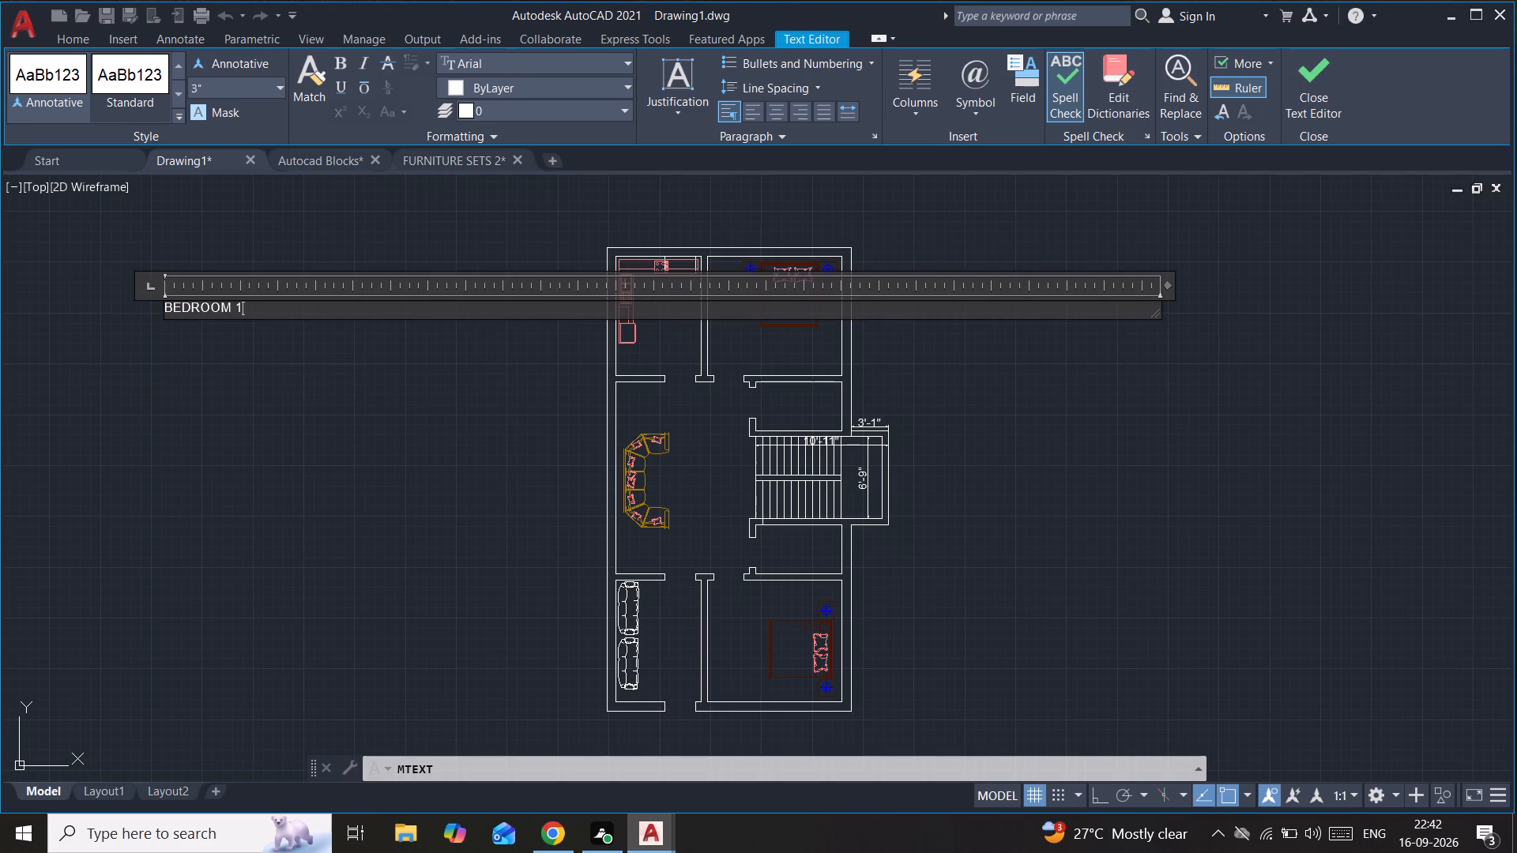
{"action": "key", "text": "Return"}
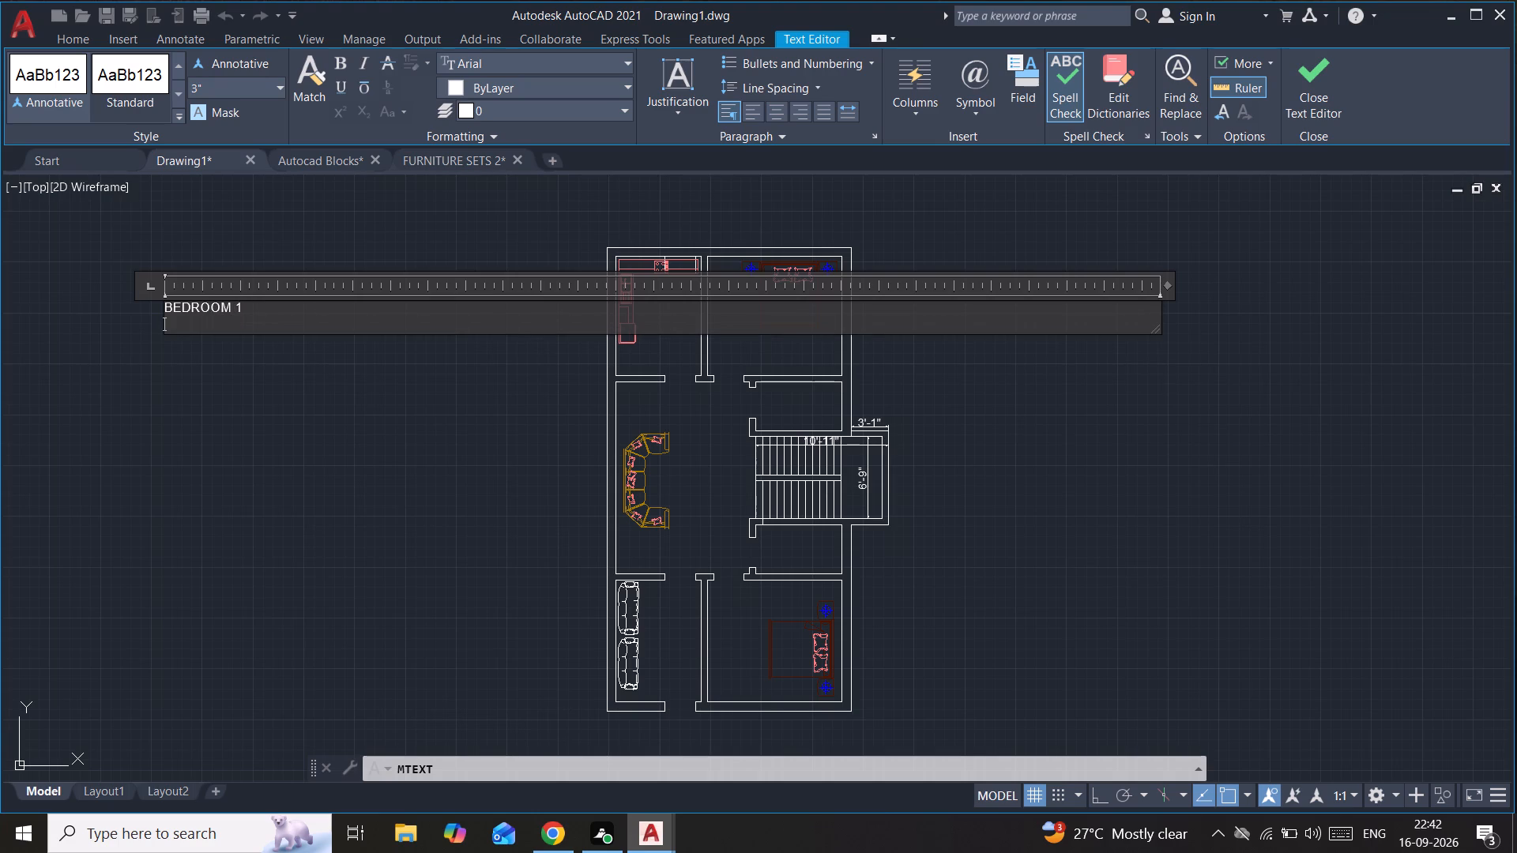
{"action": "left_click", "coordinate": [247, 438]}
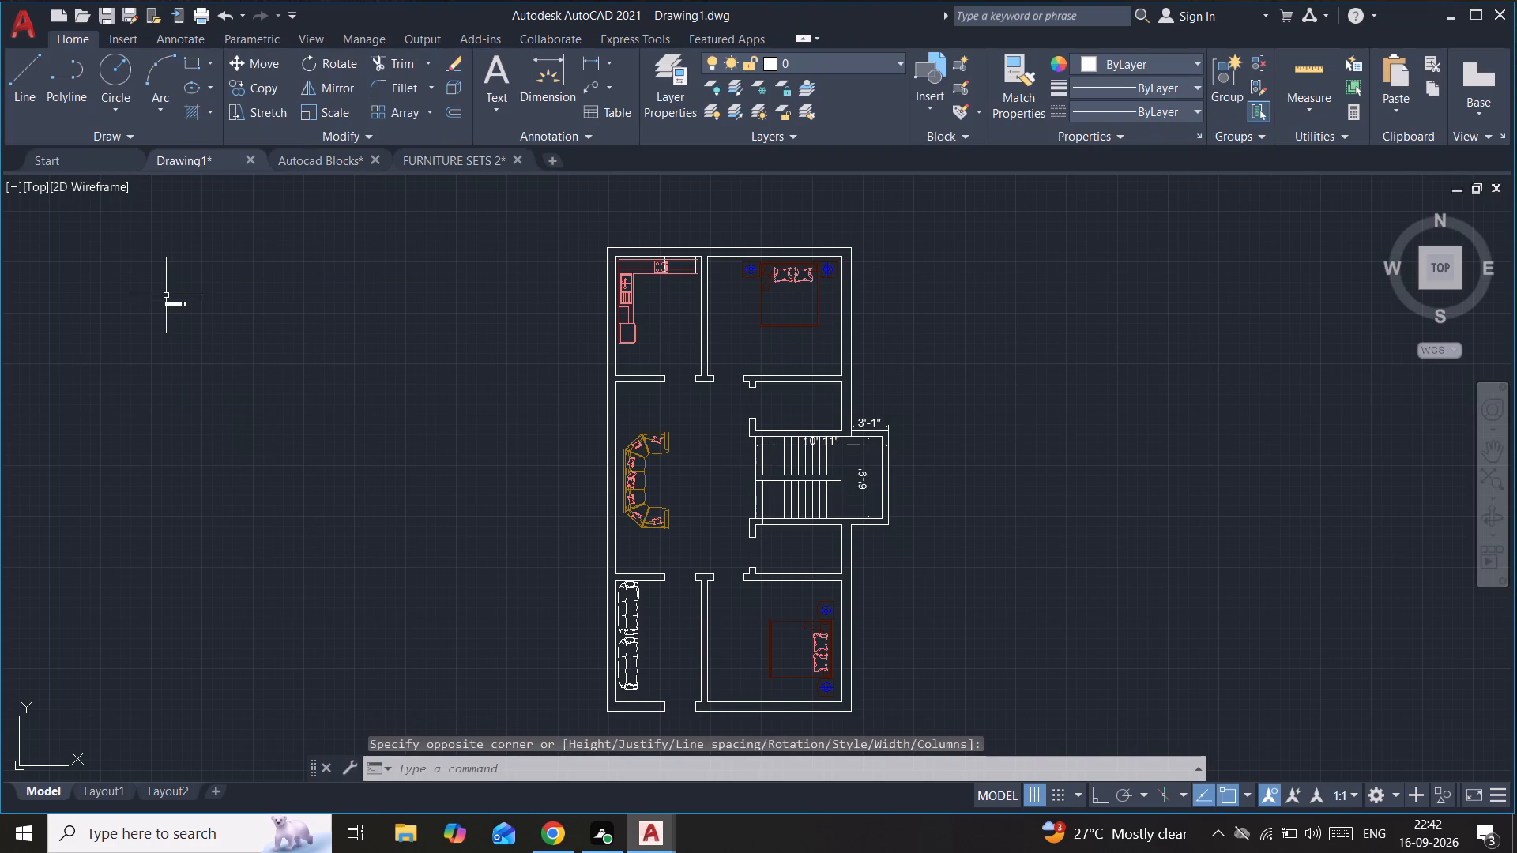
Scale the BEDROOM 1 label up freehand to about three times its size, using its west end as base point.
{"action": "left_click", "coordinate": [174, 302]}
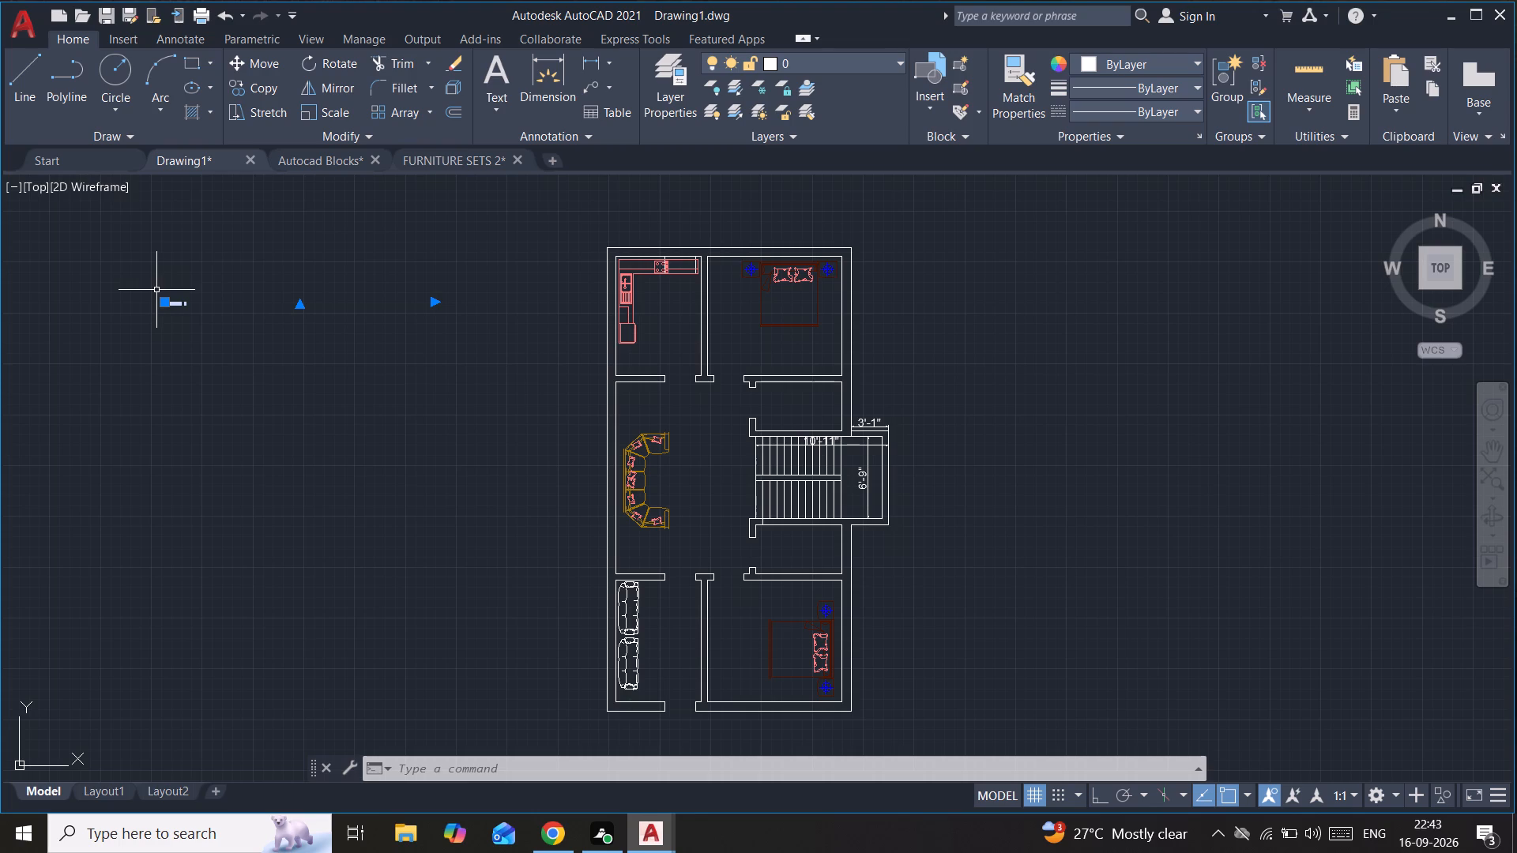
{"action": "left_click", "coordinate": [340, 105]}
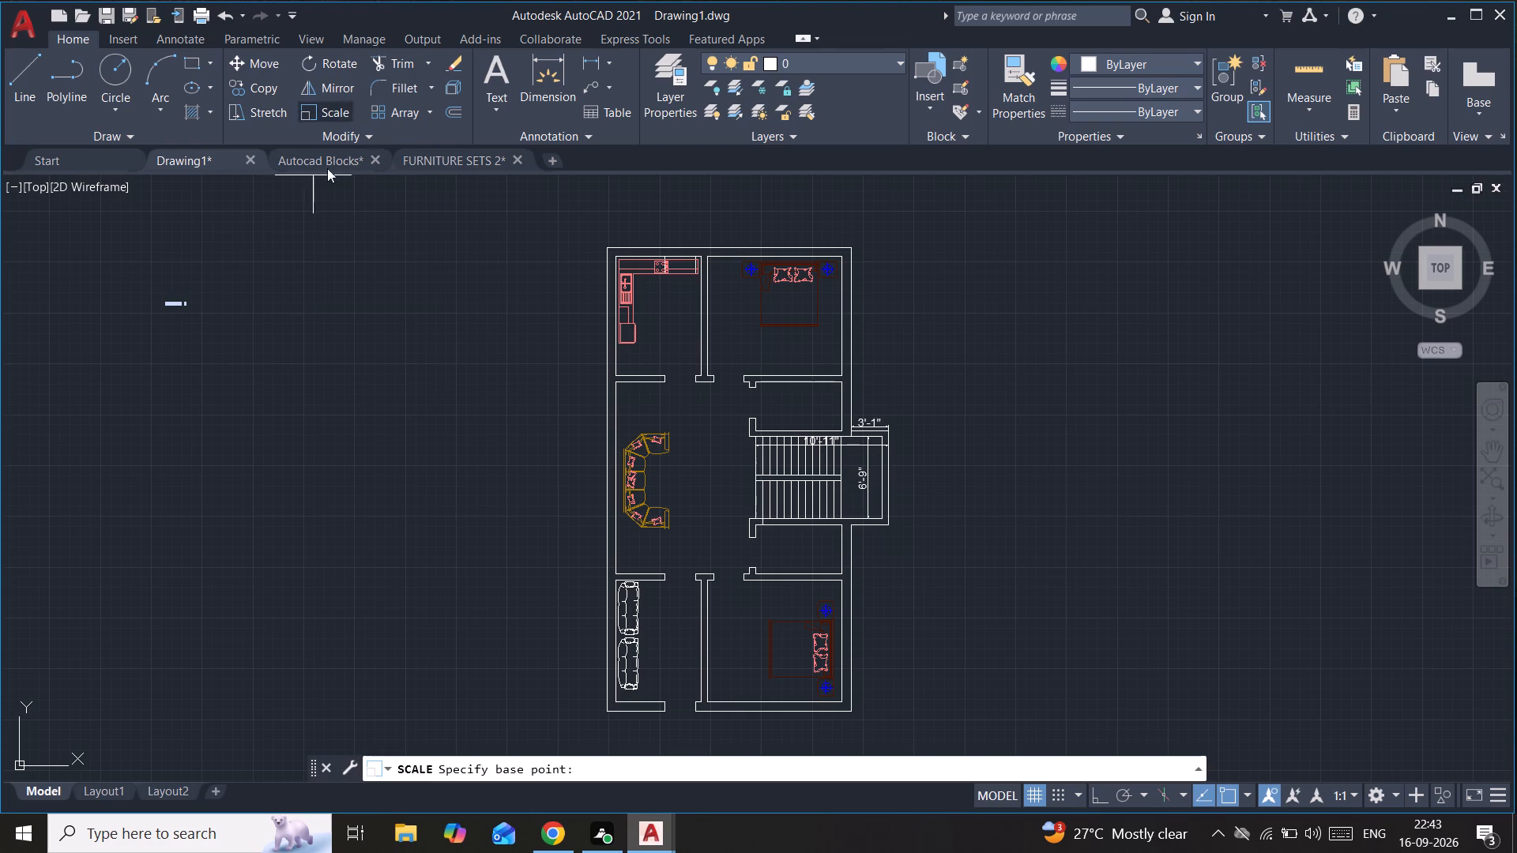
{"action": "left_click", "coordinate": [172, 308]}
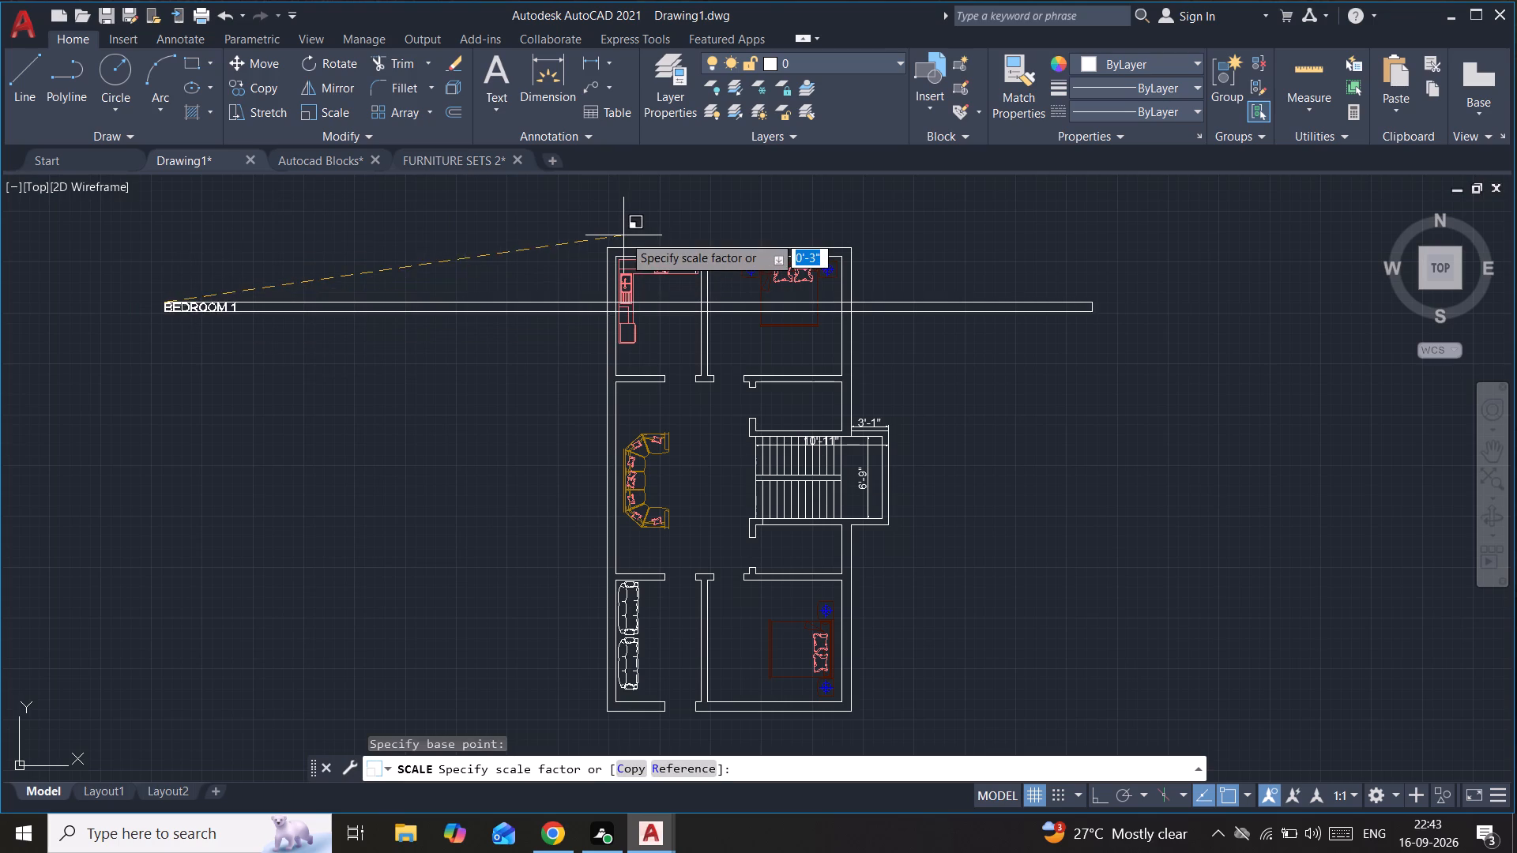
{"action": "left_click", "coordinate": [623, 232]}
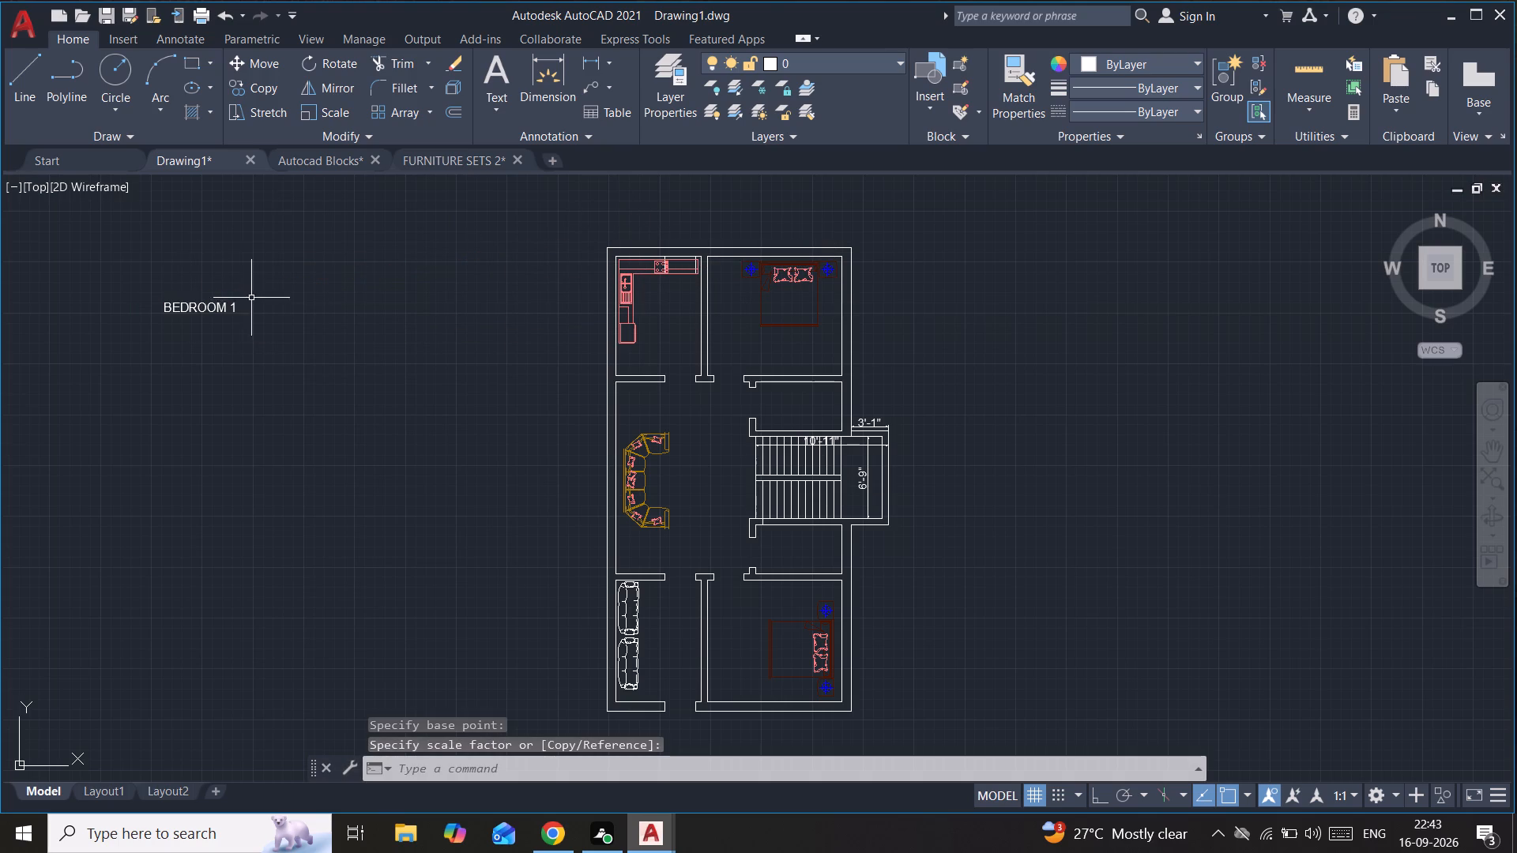
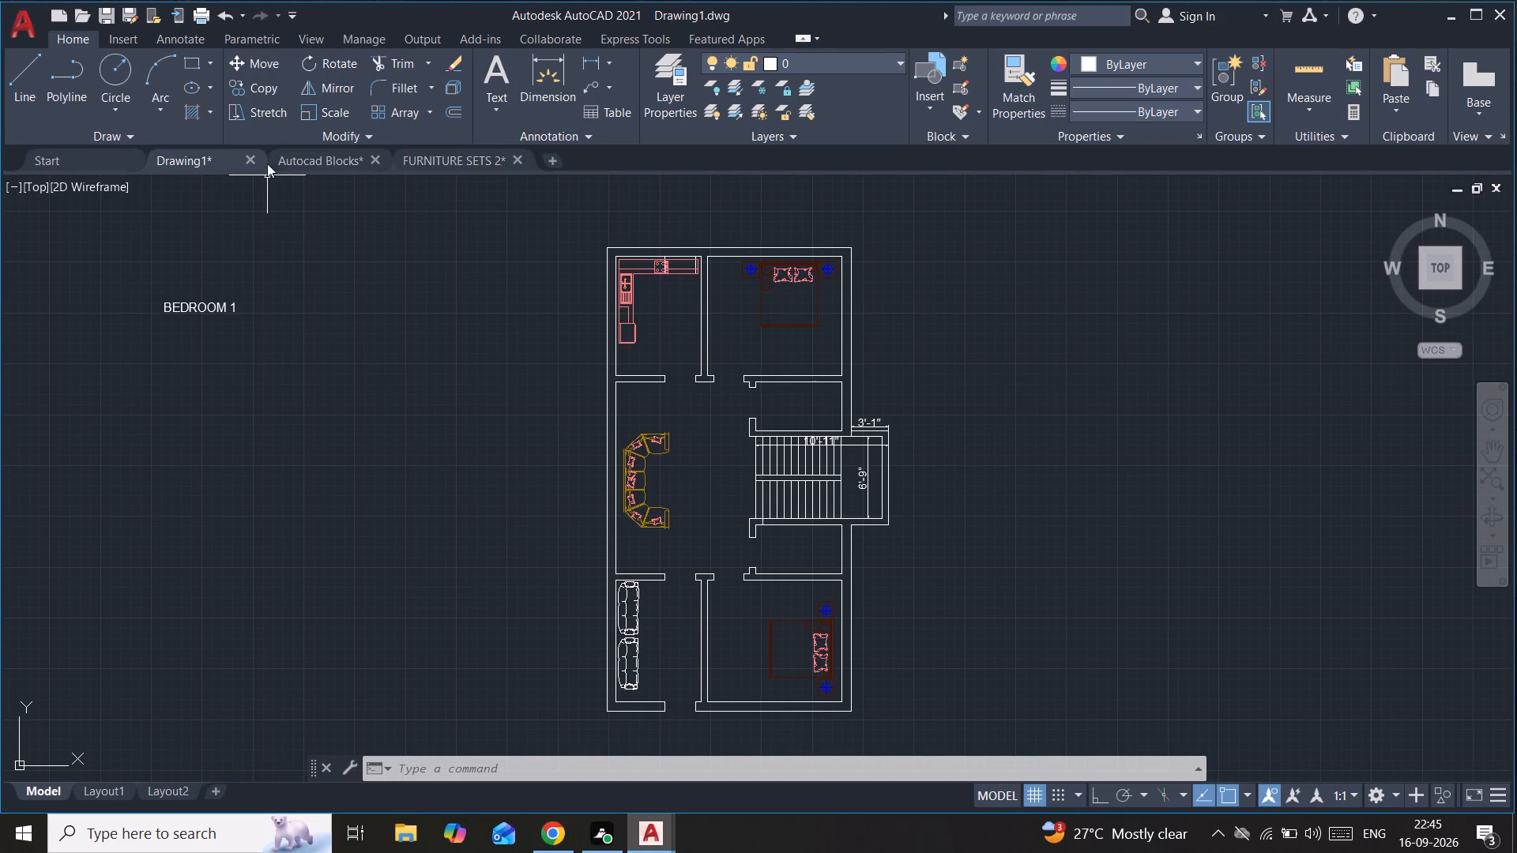
Move the BEDROOM 1 label into the northwest room, just east of the kitchen counter.
{"action": "left_click", "coordinate": [210, 310]}
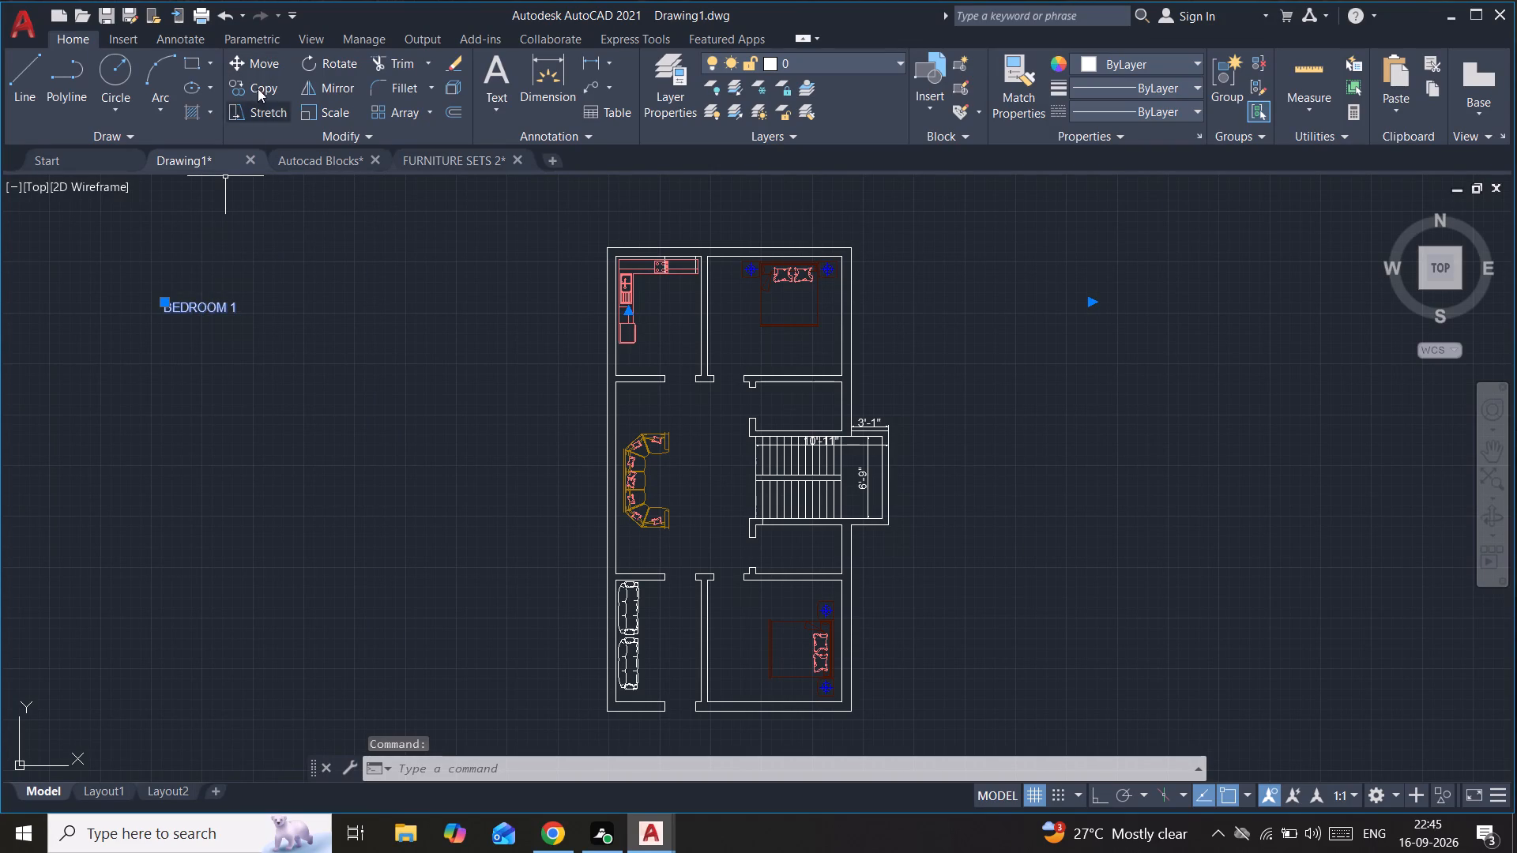
{"action": "left_click", "coordinate": [259, 66]}
{"action": "left_click", "coordinate": [207, 310]}
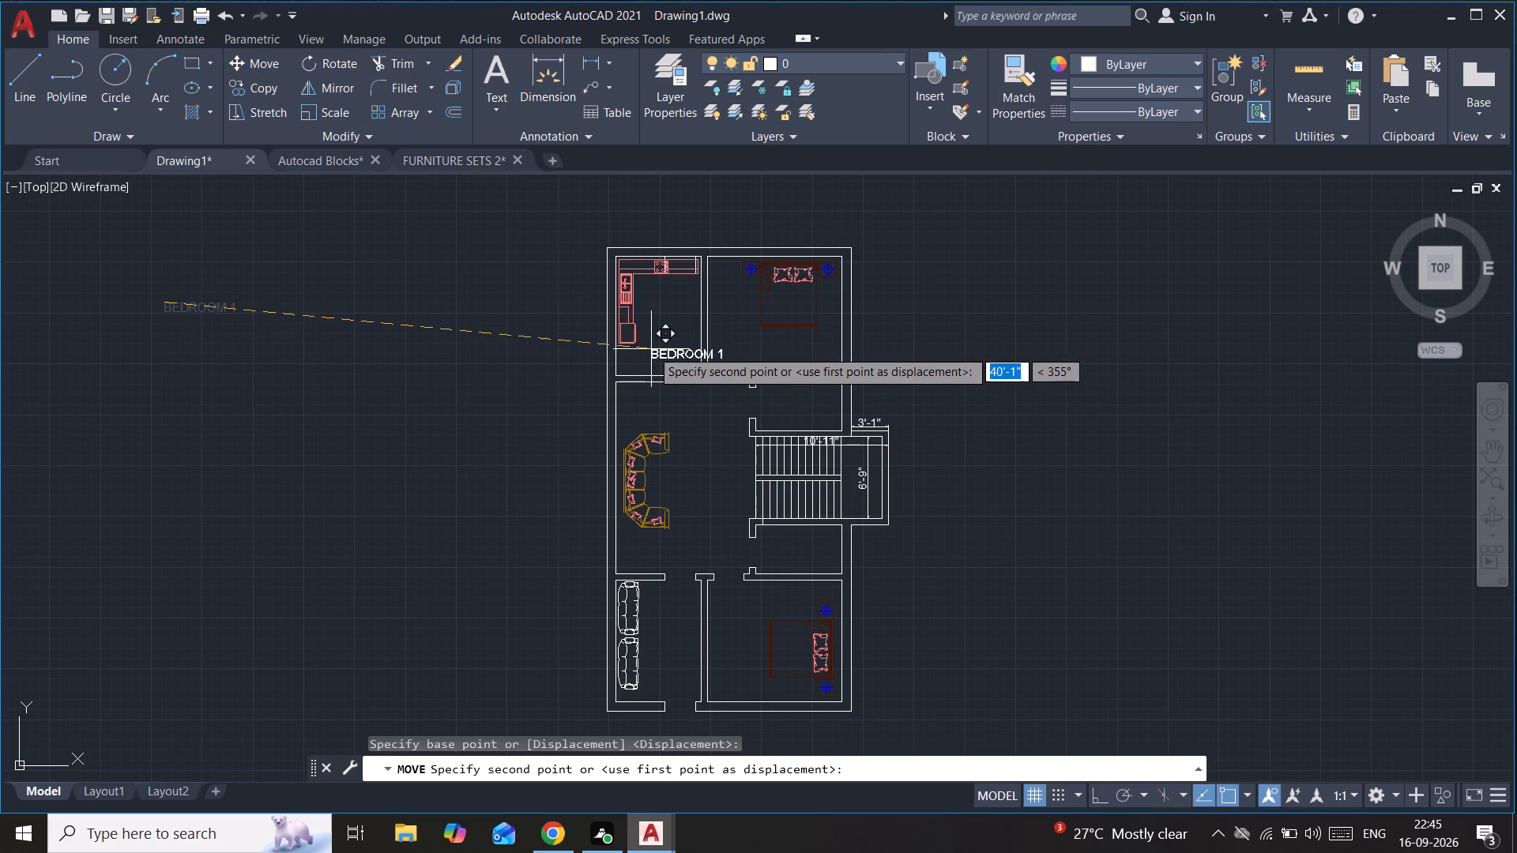
{"action": "scroll", "coordinate": [631, 347], "scroll_direction": "up", "scroll_amount": 3}
{"action": "scroll", "coordinate": [593, 367], "scroll_direction": "down", "scroll_amount": 2}
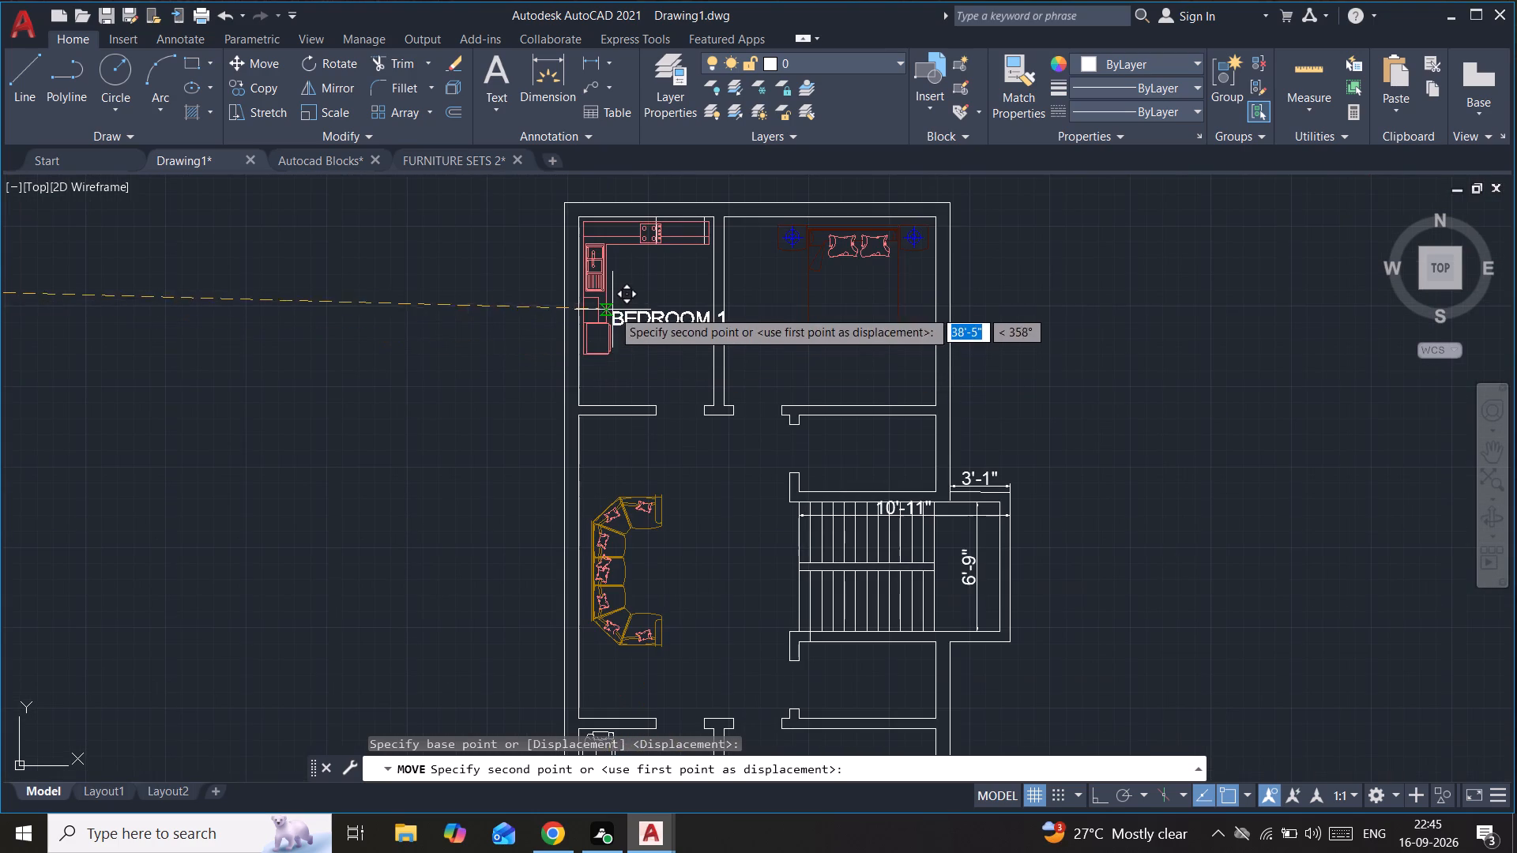
{"action": "scroll", "coordinate": [613, 293], "scroll_direction": "up", "scroll_amount": 1}
{"action": "left_click", "coordinate": [613, 293]}
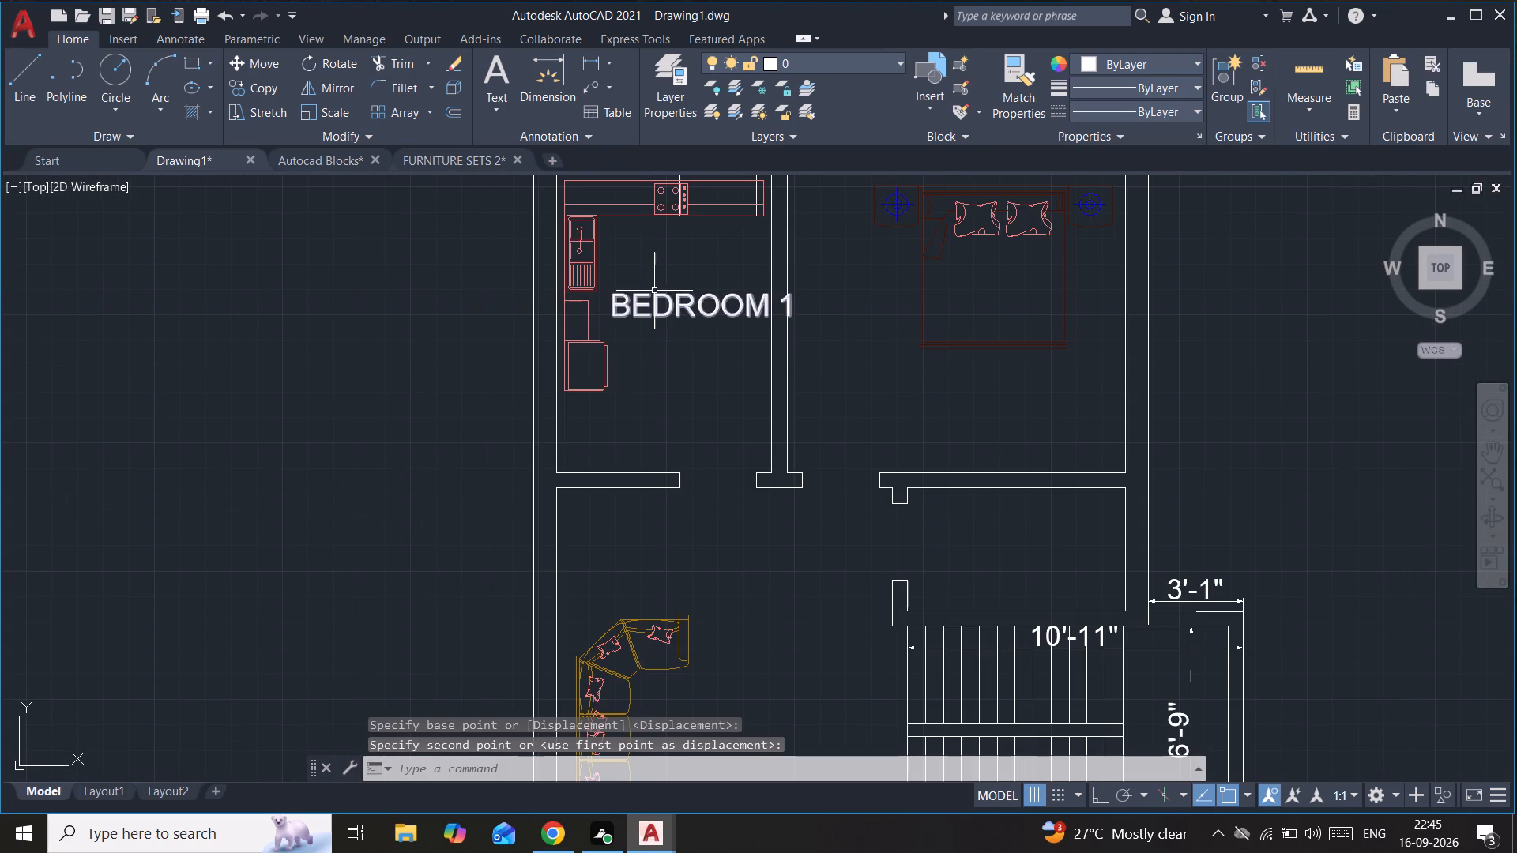
Scale the BEDROOM 1 label down freehand to about half its size so it fits inside the northwest room.
{"action": "left_click", "coordinate": [663, 306]}
{"action": "left_click", "coordinate": [639, 301]}
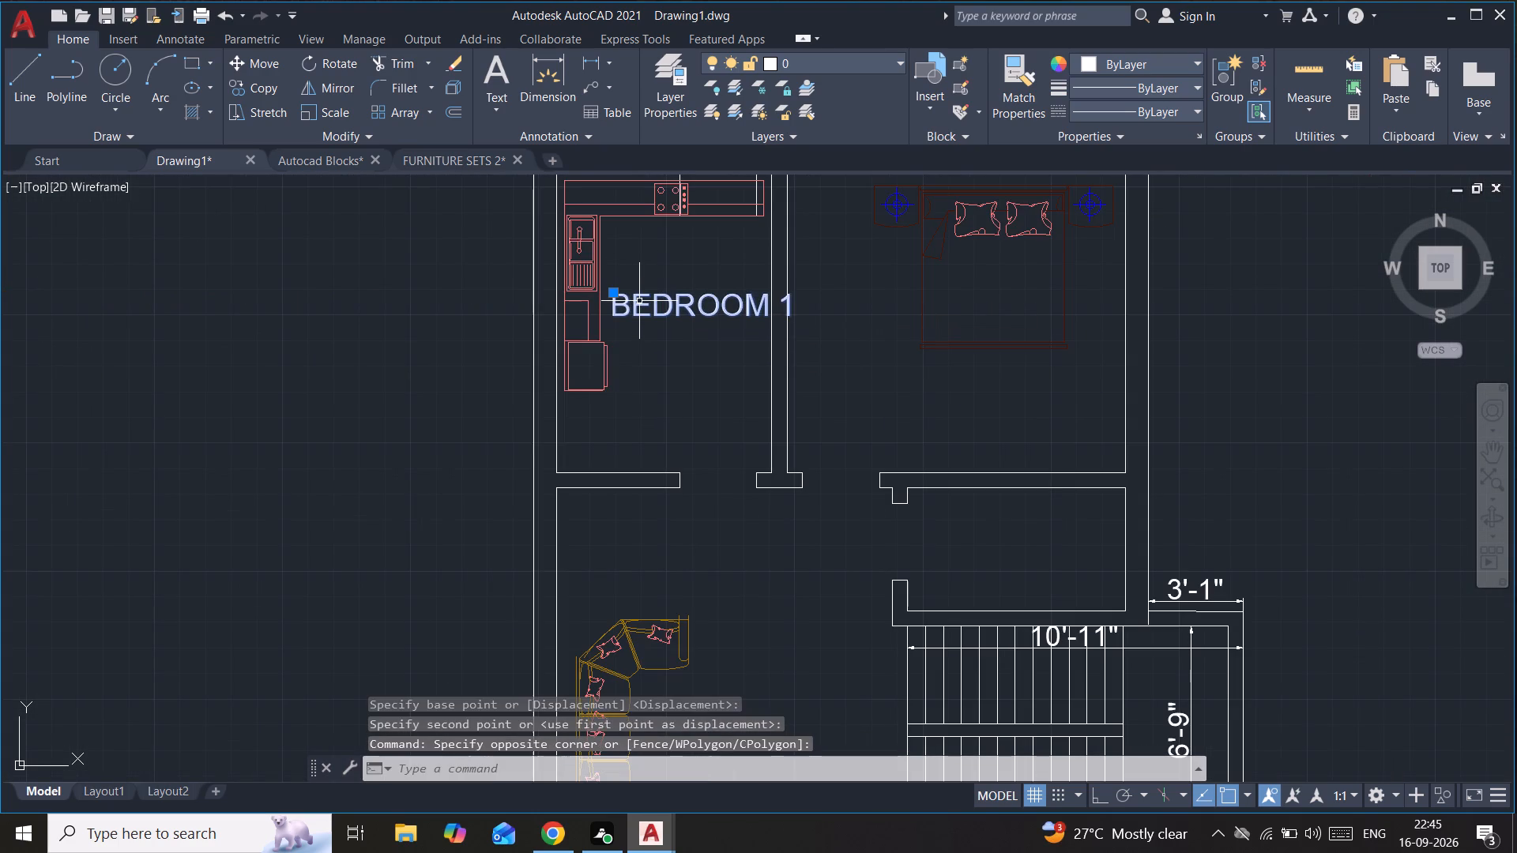
{"action": "left_click", "coordinate": [325, 100]}
{"action": "left_click", "coordinate": [612, 299]}
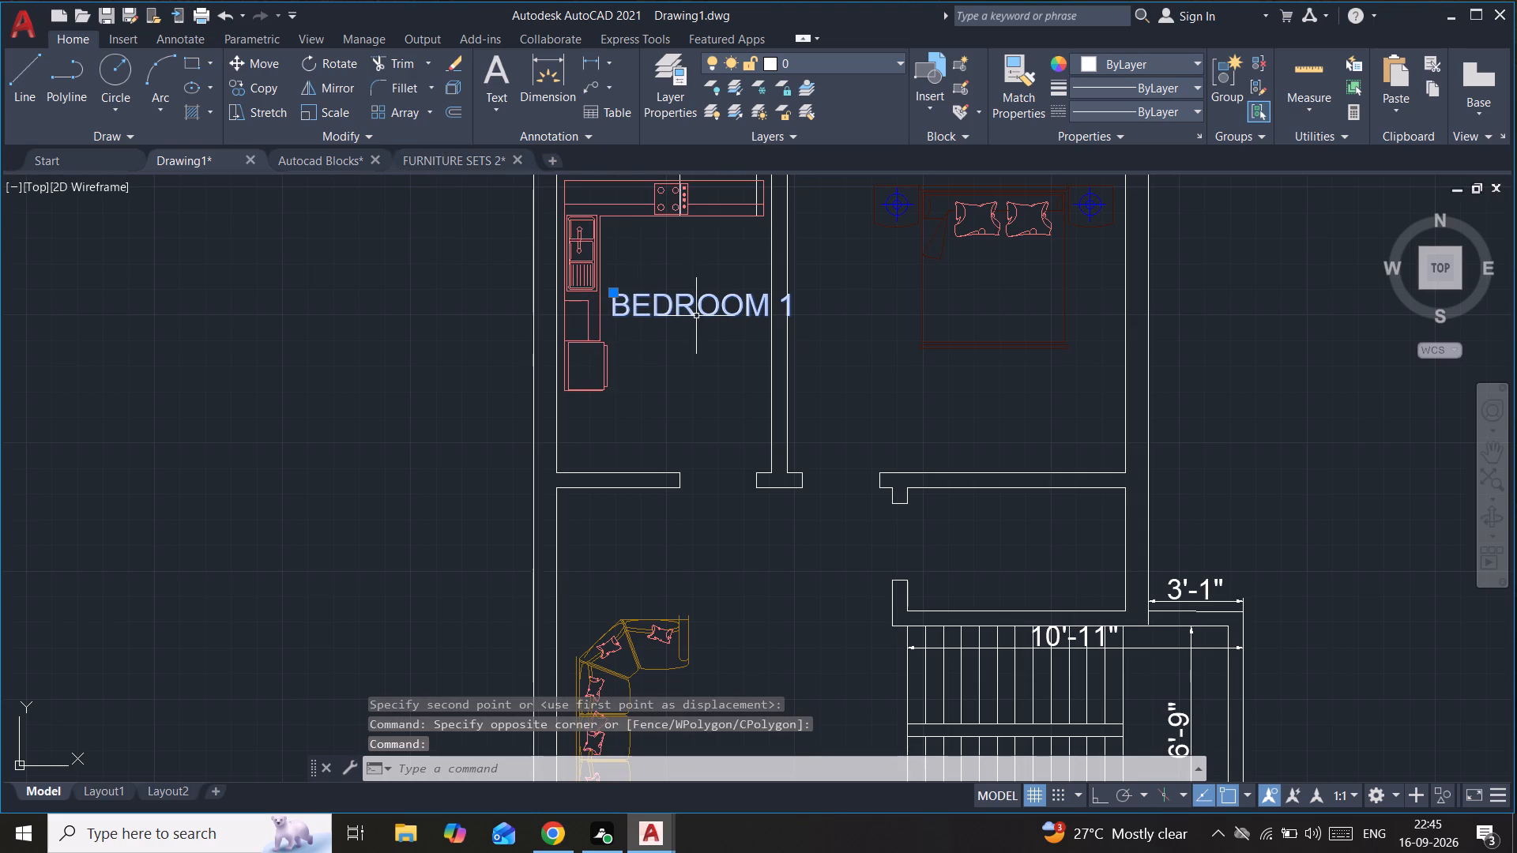
{"action": "left_click", "coordinate": [340, 109]}
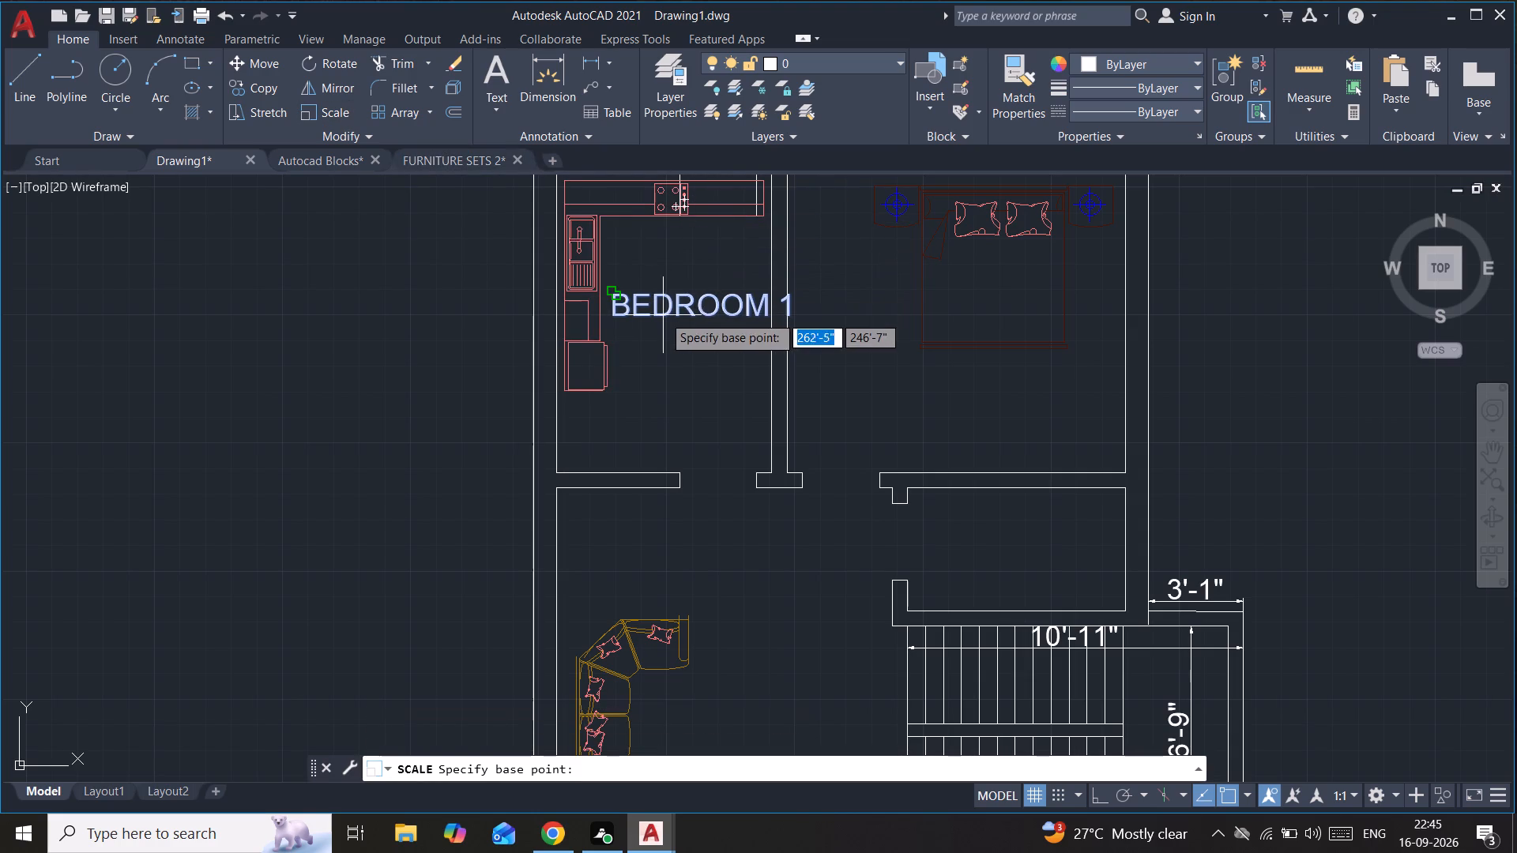
{"action": "left_click", "coordinate": [652, 311]}
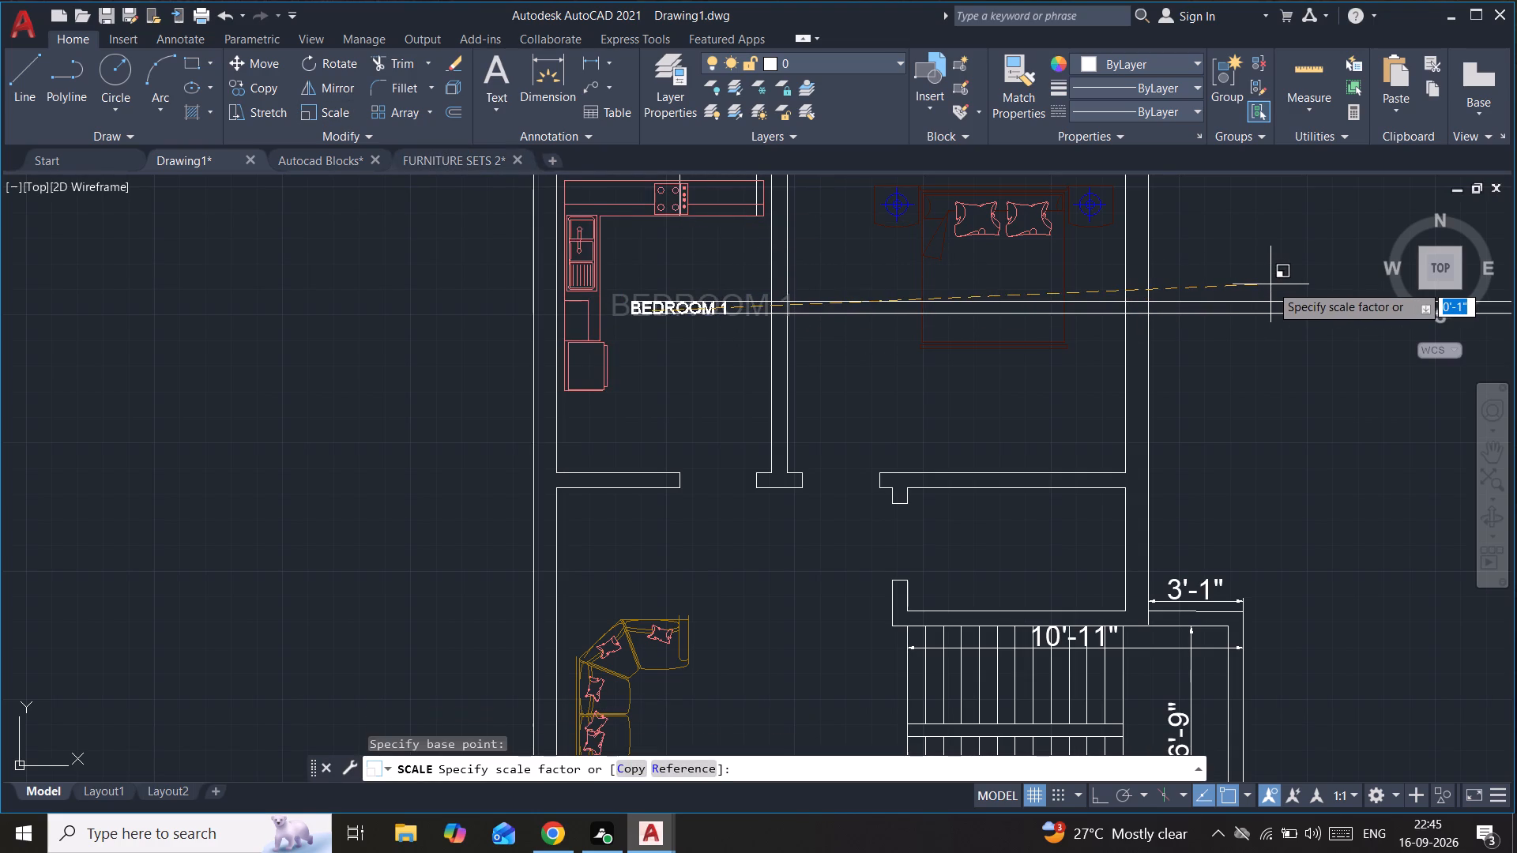
{"action": "scroll", "coordinate": [1270, 284], "scroll_direction": "up", "scroll_amount": 1}
{"action": "middle_click_drag", "start_coordinate": [939, 348], "coordinate": [1021, 246]}
{"action": "scroll", "coordinate": [954, 267], "scroll_direction": "up", "scroll_amount": 2}
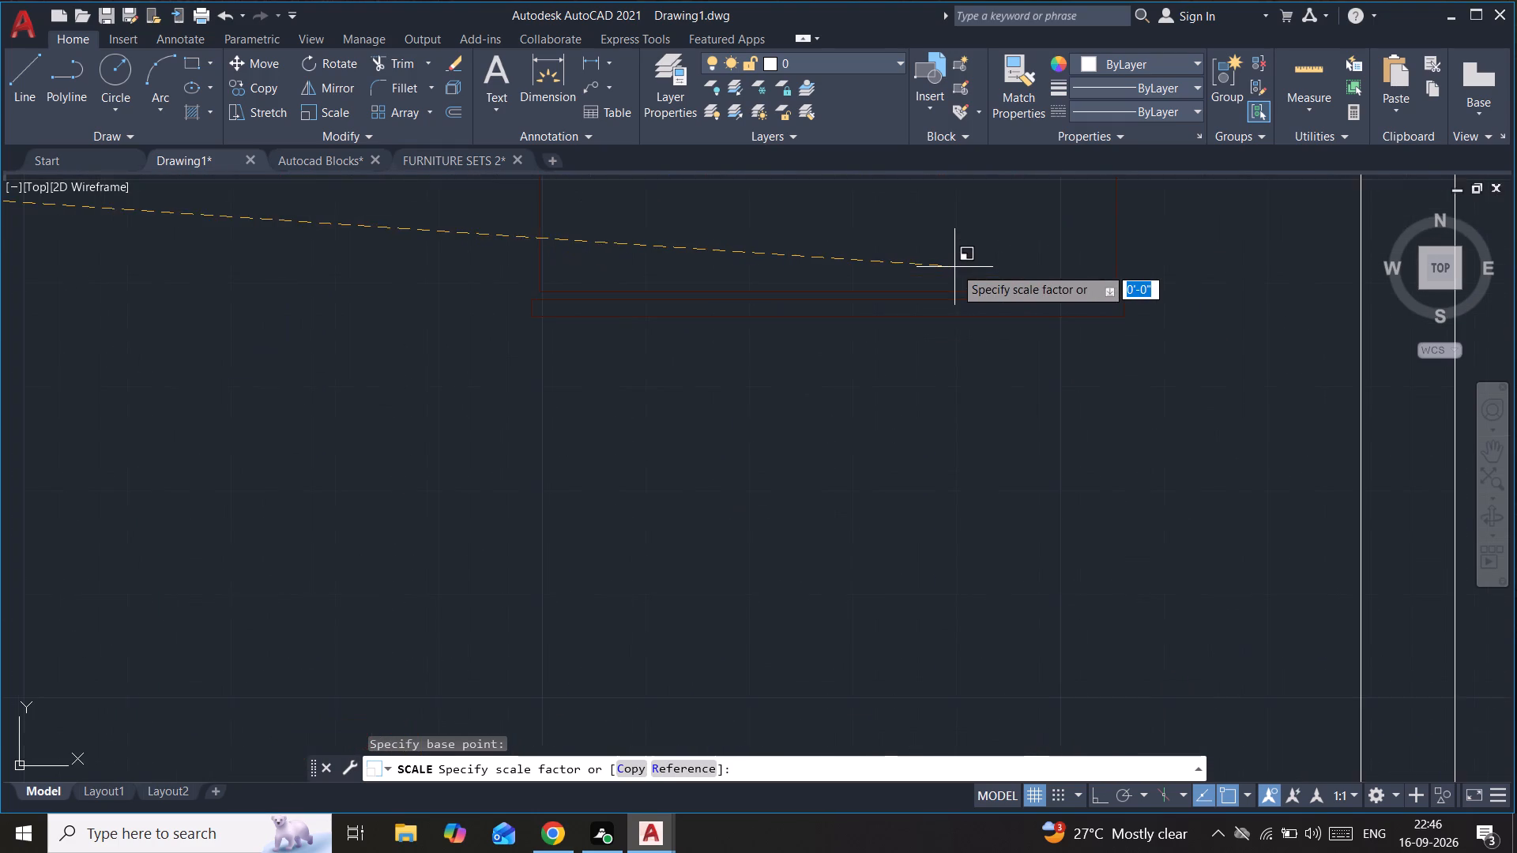
{"action": "scroll", "coordinate": [954, 267], "scroll_direction": "down", "scroll_amount": 5}
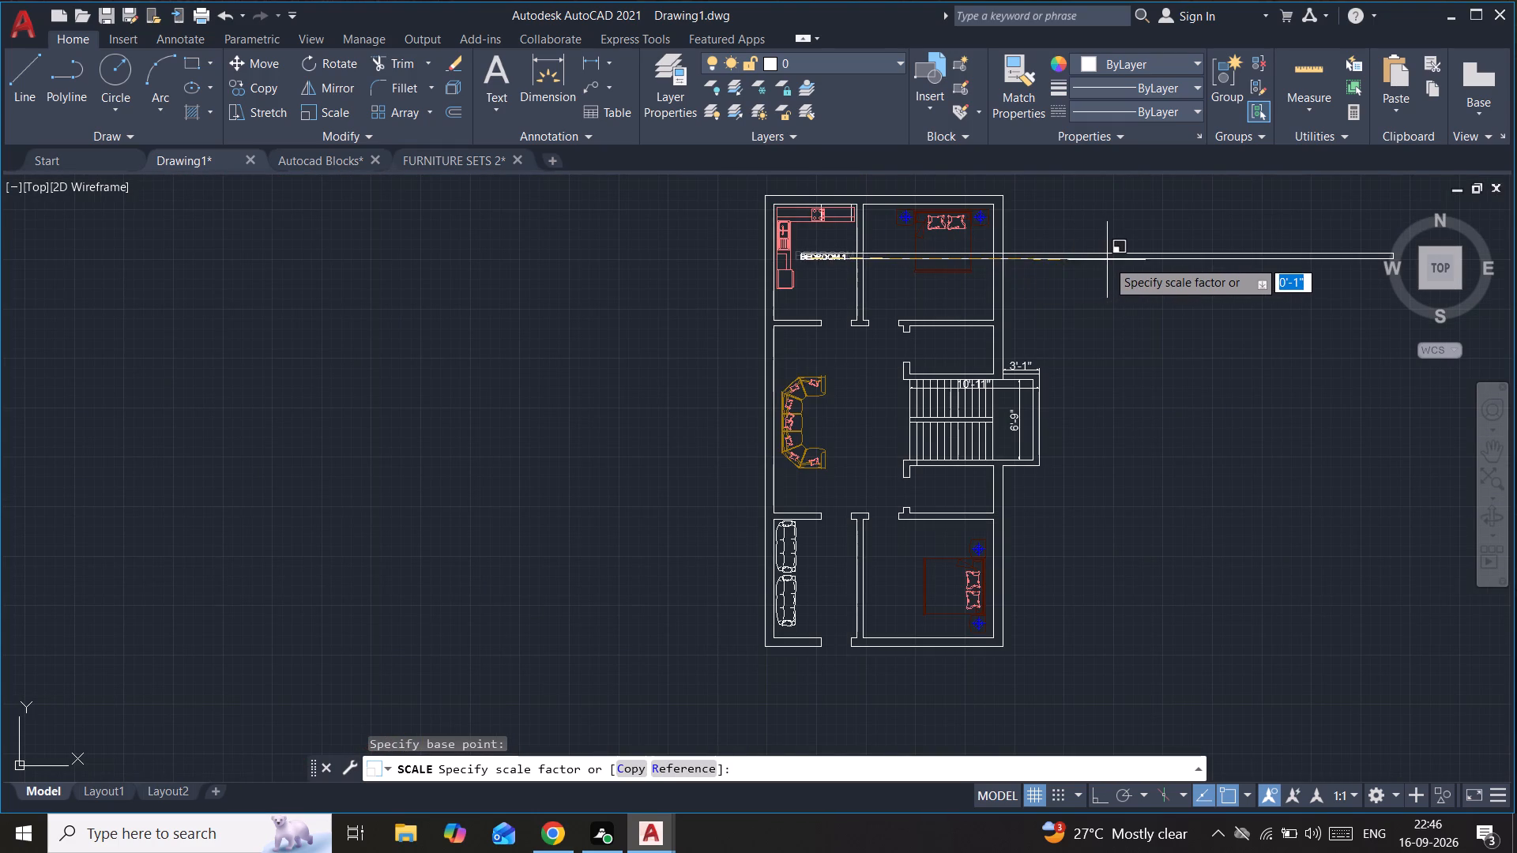
{"action": "left_click", "coordinate": [1132, 260]}
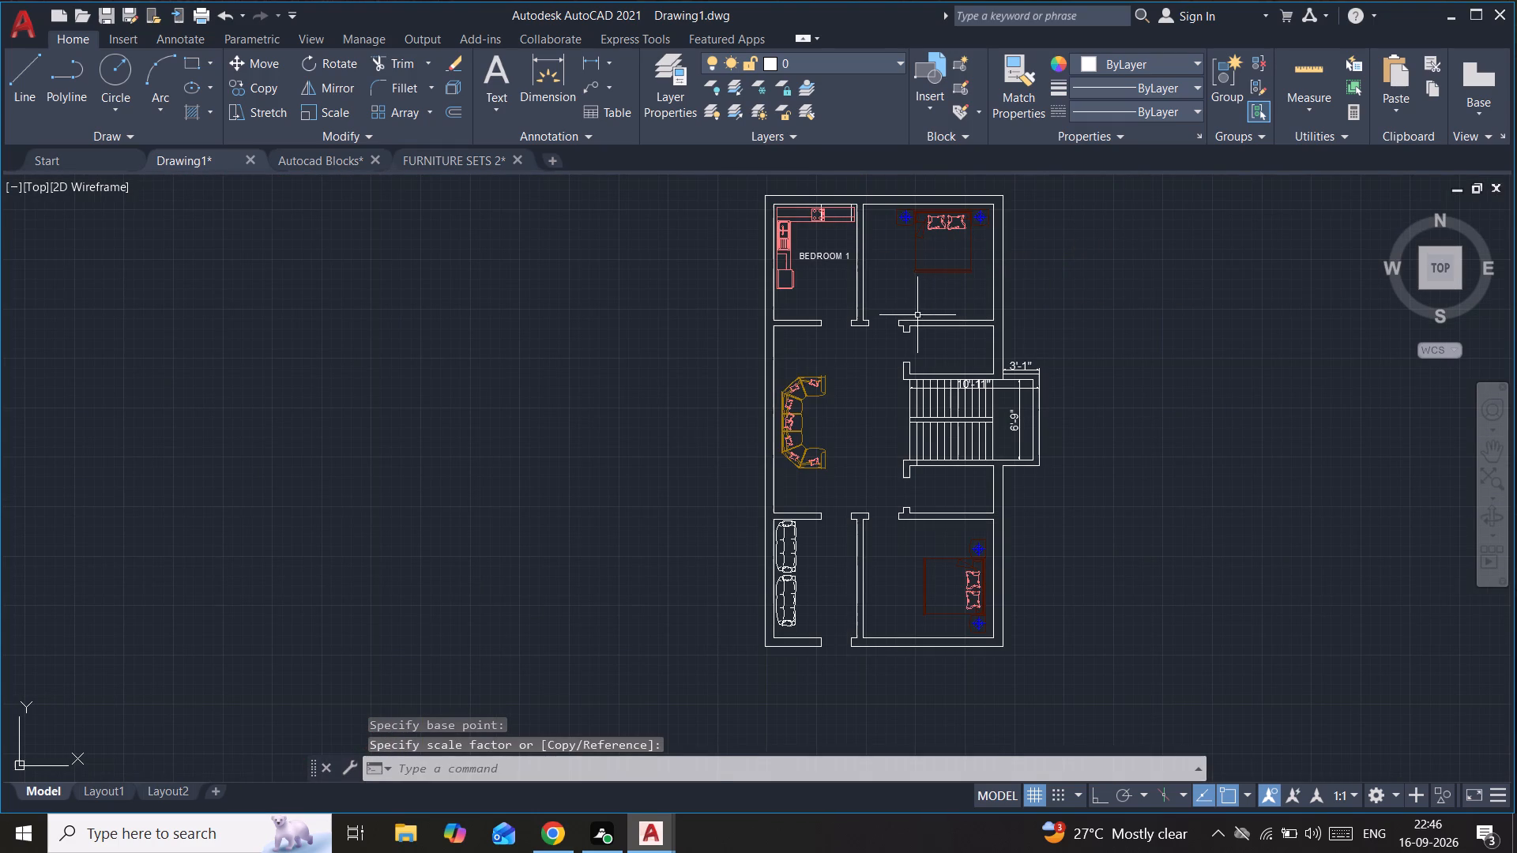
Move the BEDROOM 1 label slightly north within the northwest room, closer to the kitchen counter.
{"action": "scroll", "coordinate": [917, 315], "scroll_direction": "up", "scroll_amount": 1}
{"action": "middle_click_drag", "start_coordinate": [915, 312], "coordinate": [822, 442]}
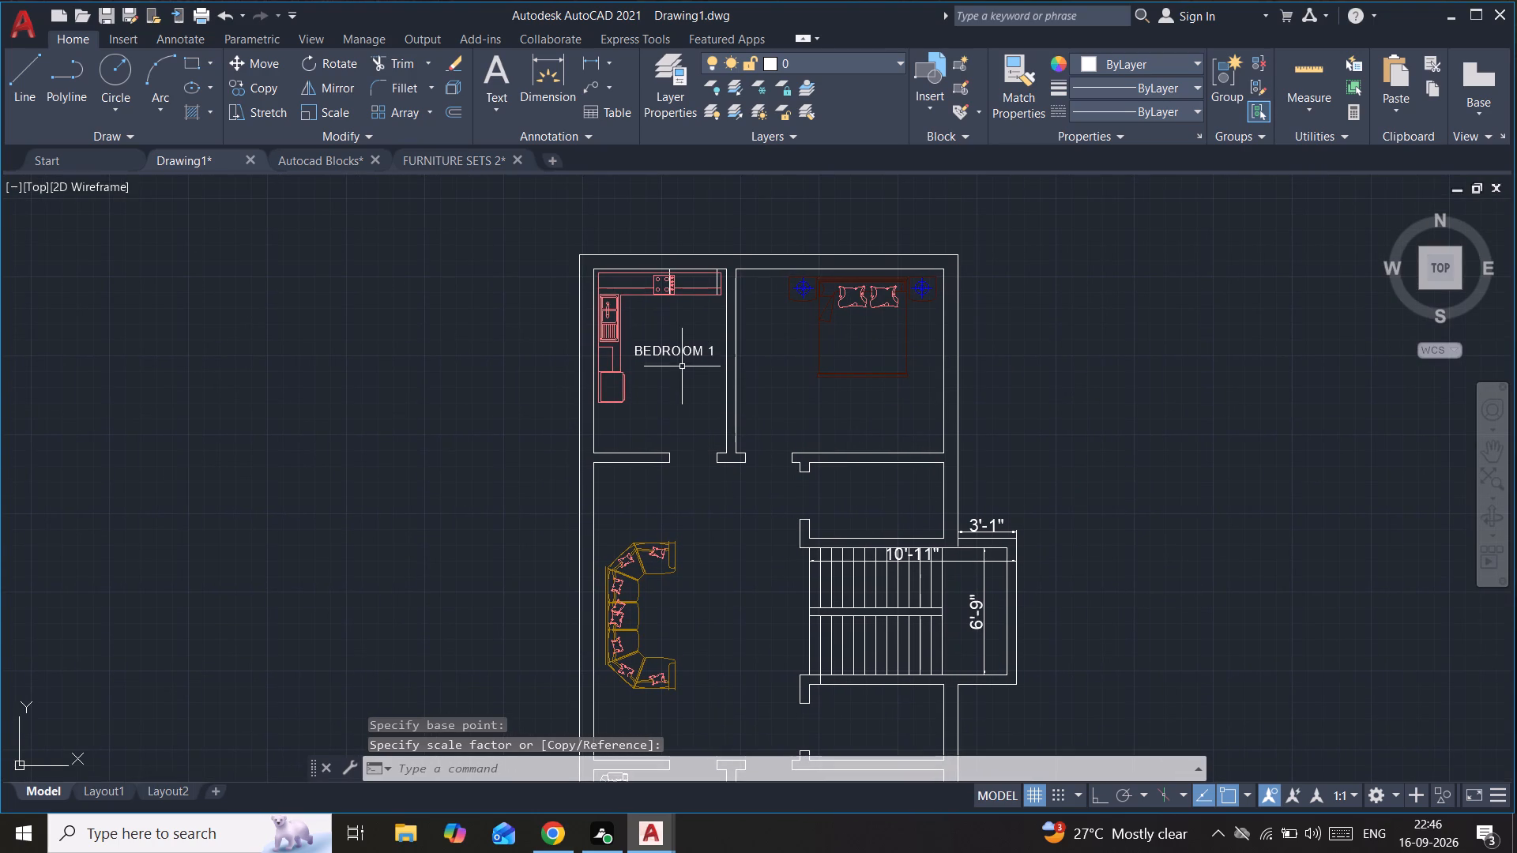
{"action": "left_click", "coordinate": [682, 348]}
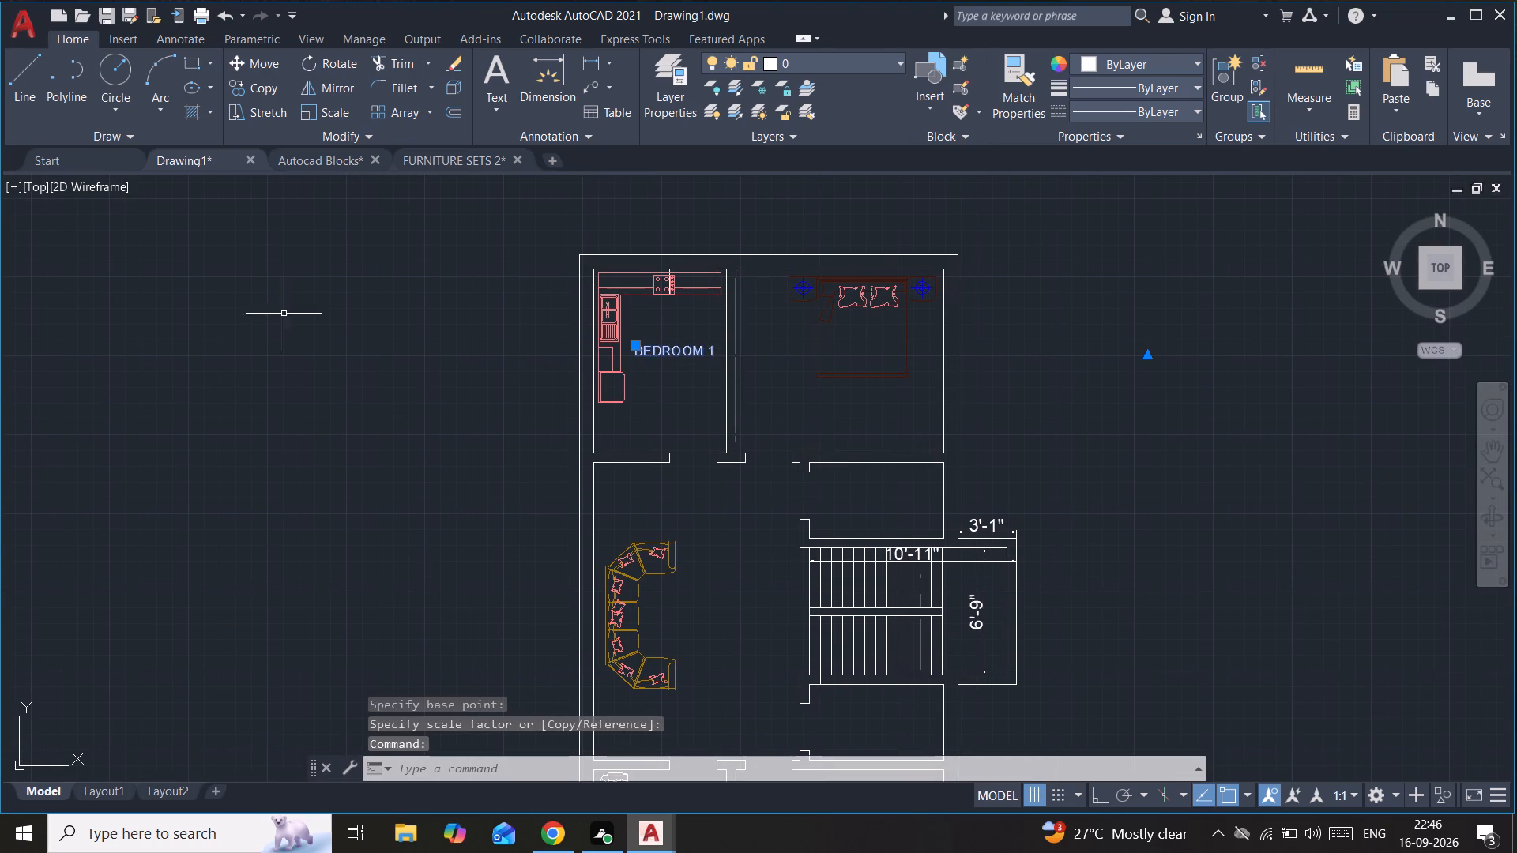
{"action": "left_click", "coordinate": [273, 55]}
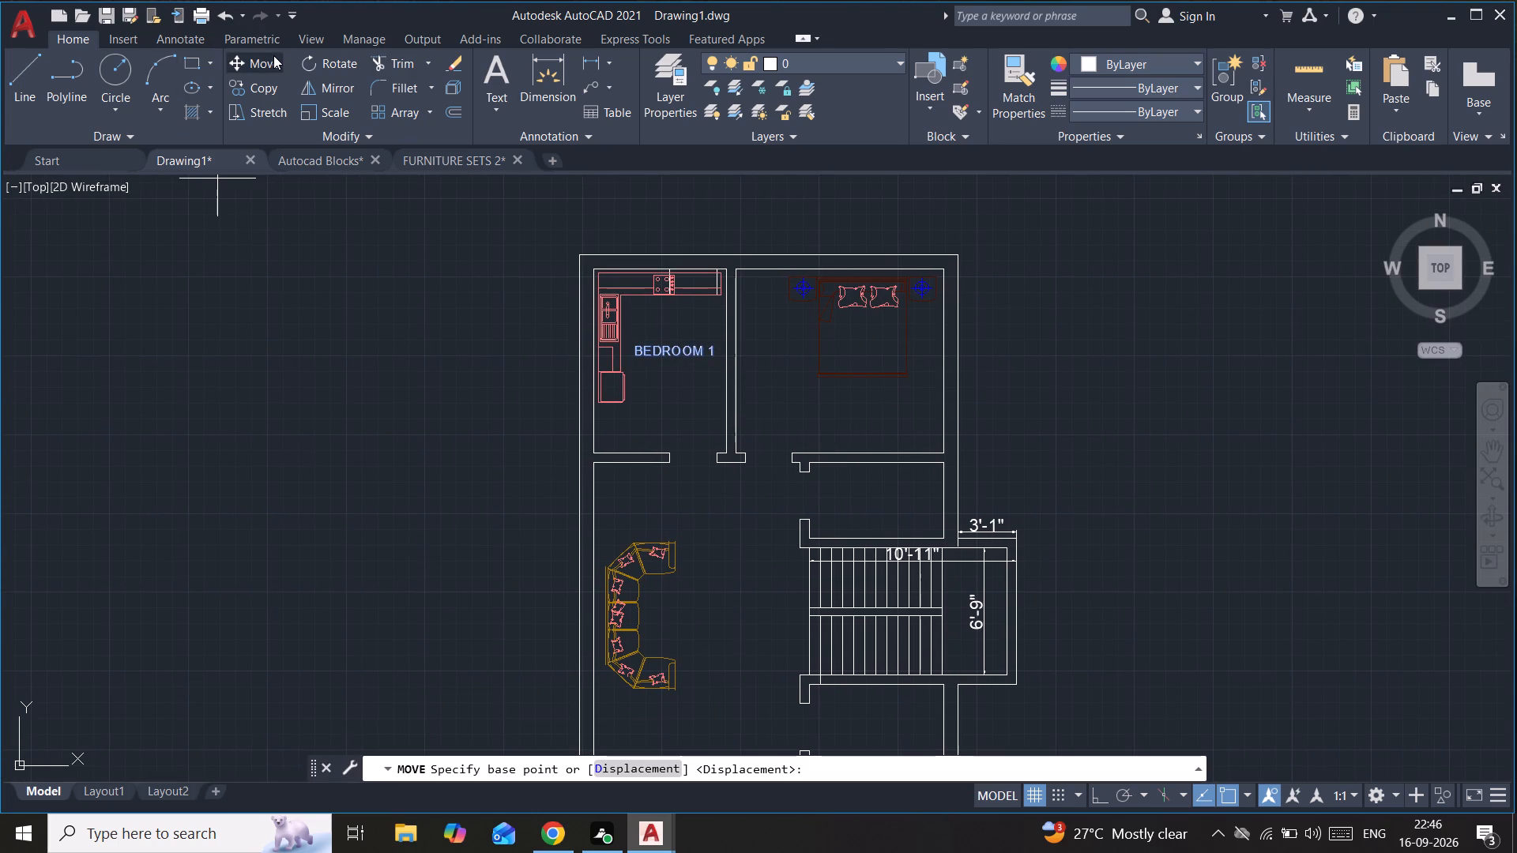
{"action": "left_click", "coordinate": [657, 351]}
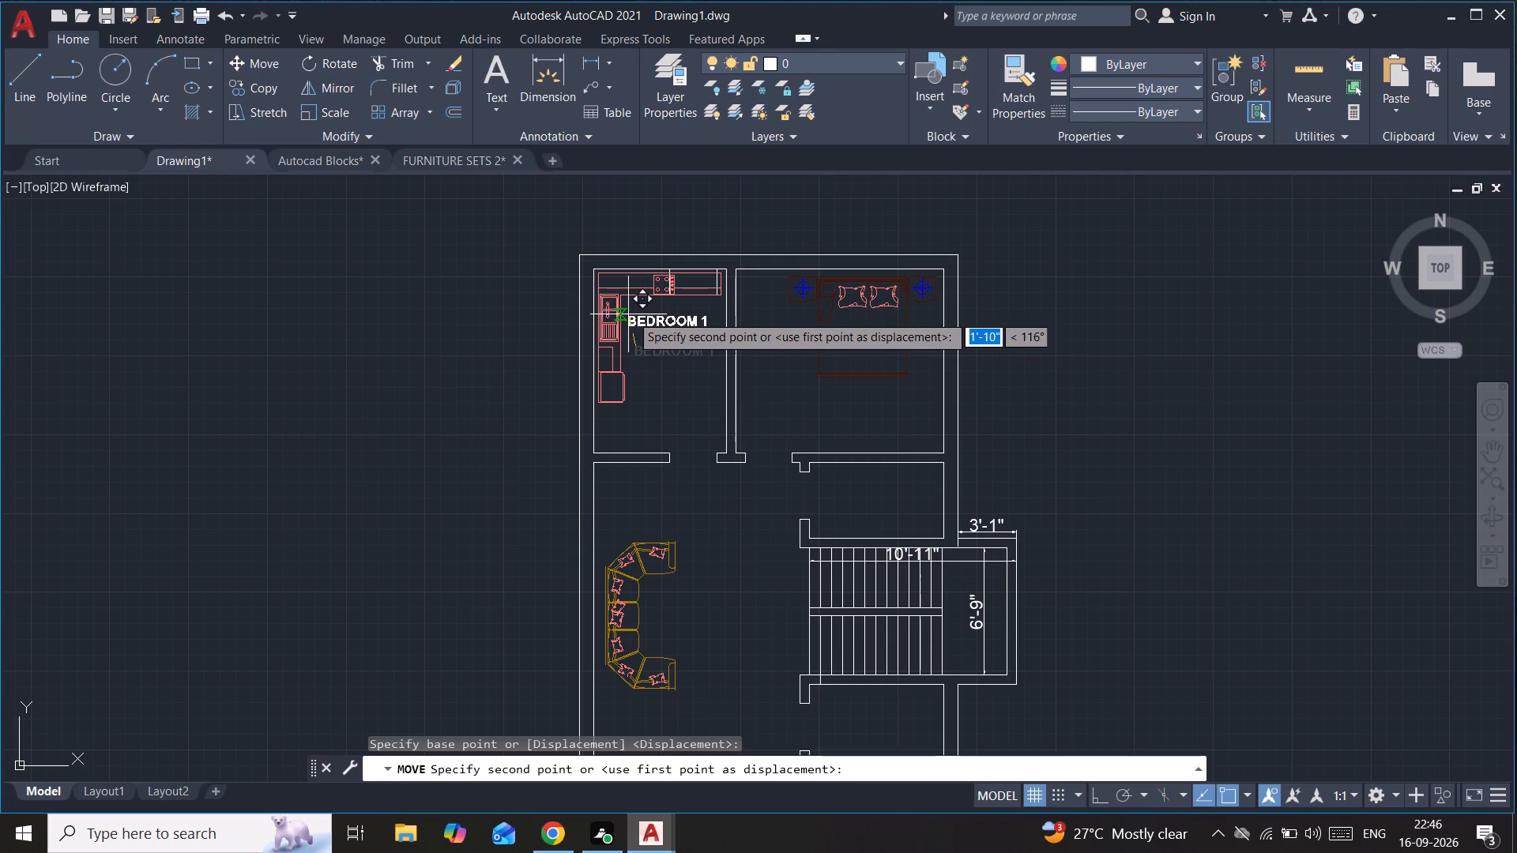
{"action": "left_click", "coordinate": [634, 314]}
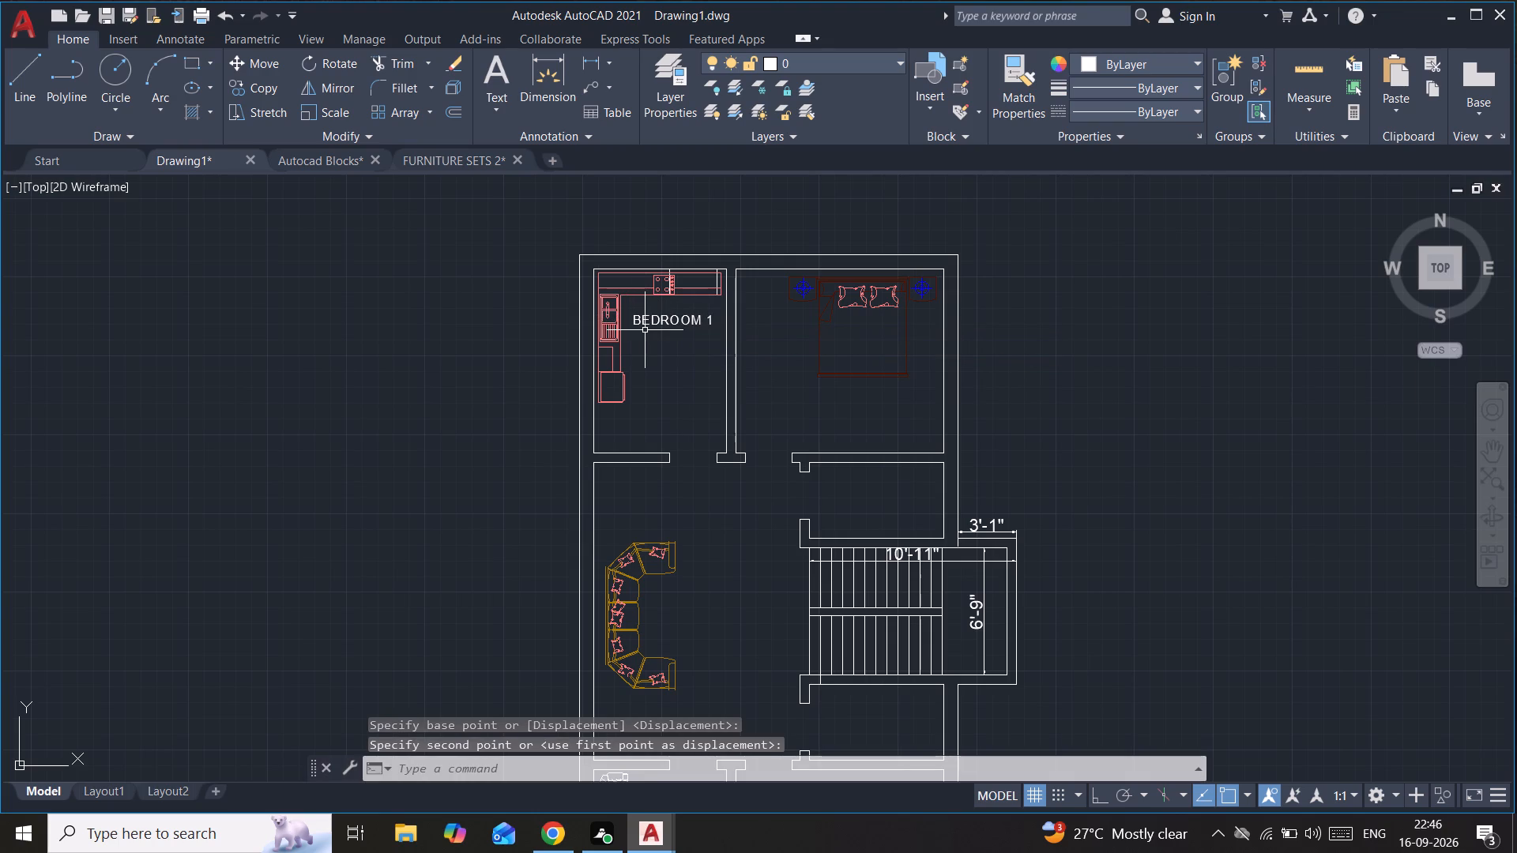
{"action": "key", "text": "Escape"}
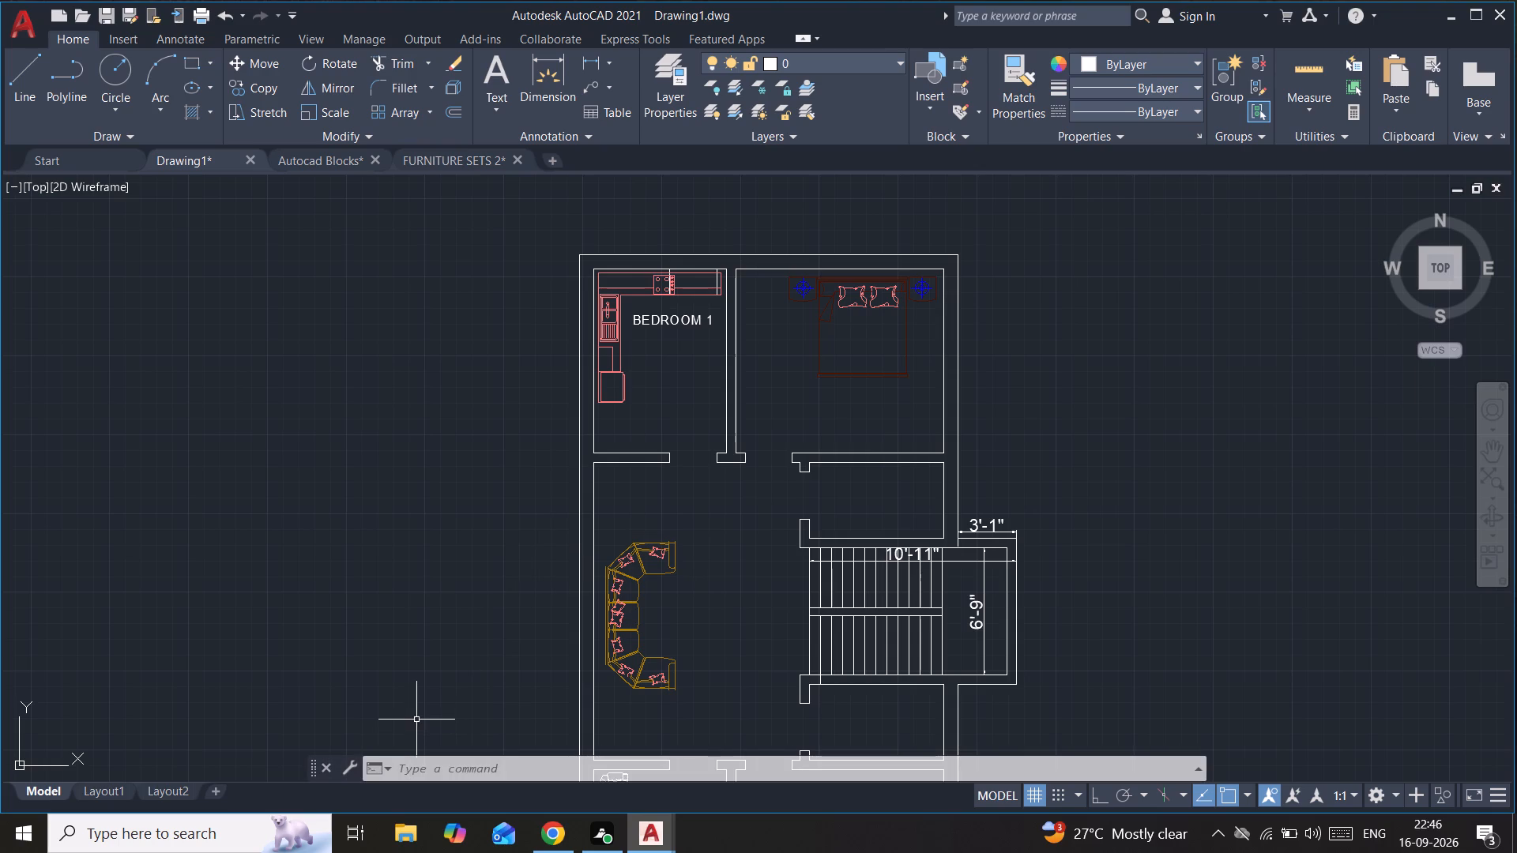
Add a second line reading 7'0" X 9'9" beneath BEDROOM 1 in the northwest room's label.
{"action": "left_click", "coordinate": [685, 321]}
{"action": "left_click", "coordinate": [685, 321]}
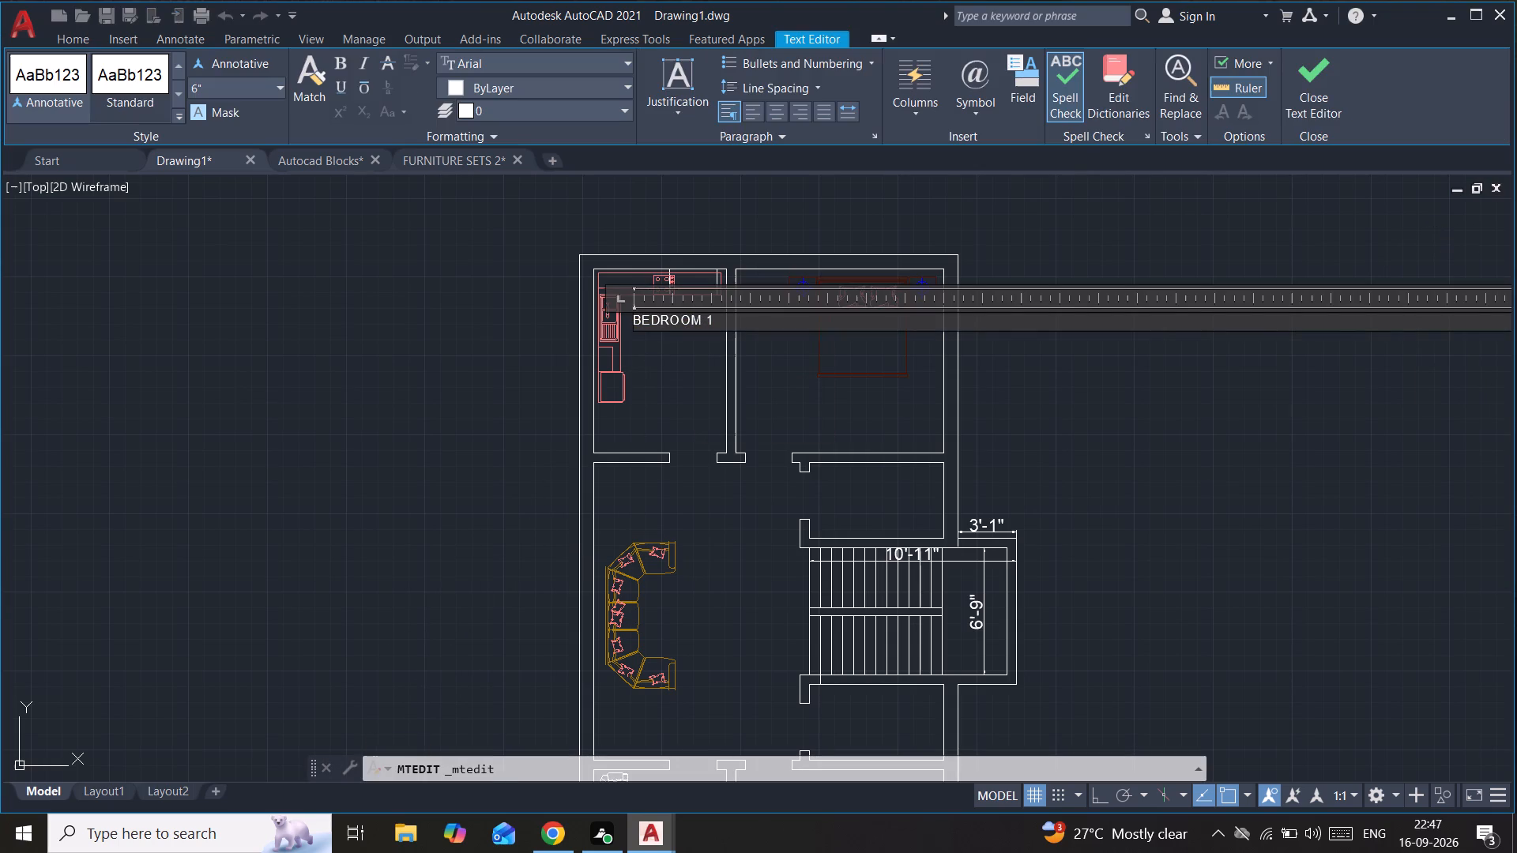
{"action": "left_click", "coordinate": [725, 318]}
{"action": "key", "text": "Return"}
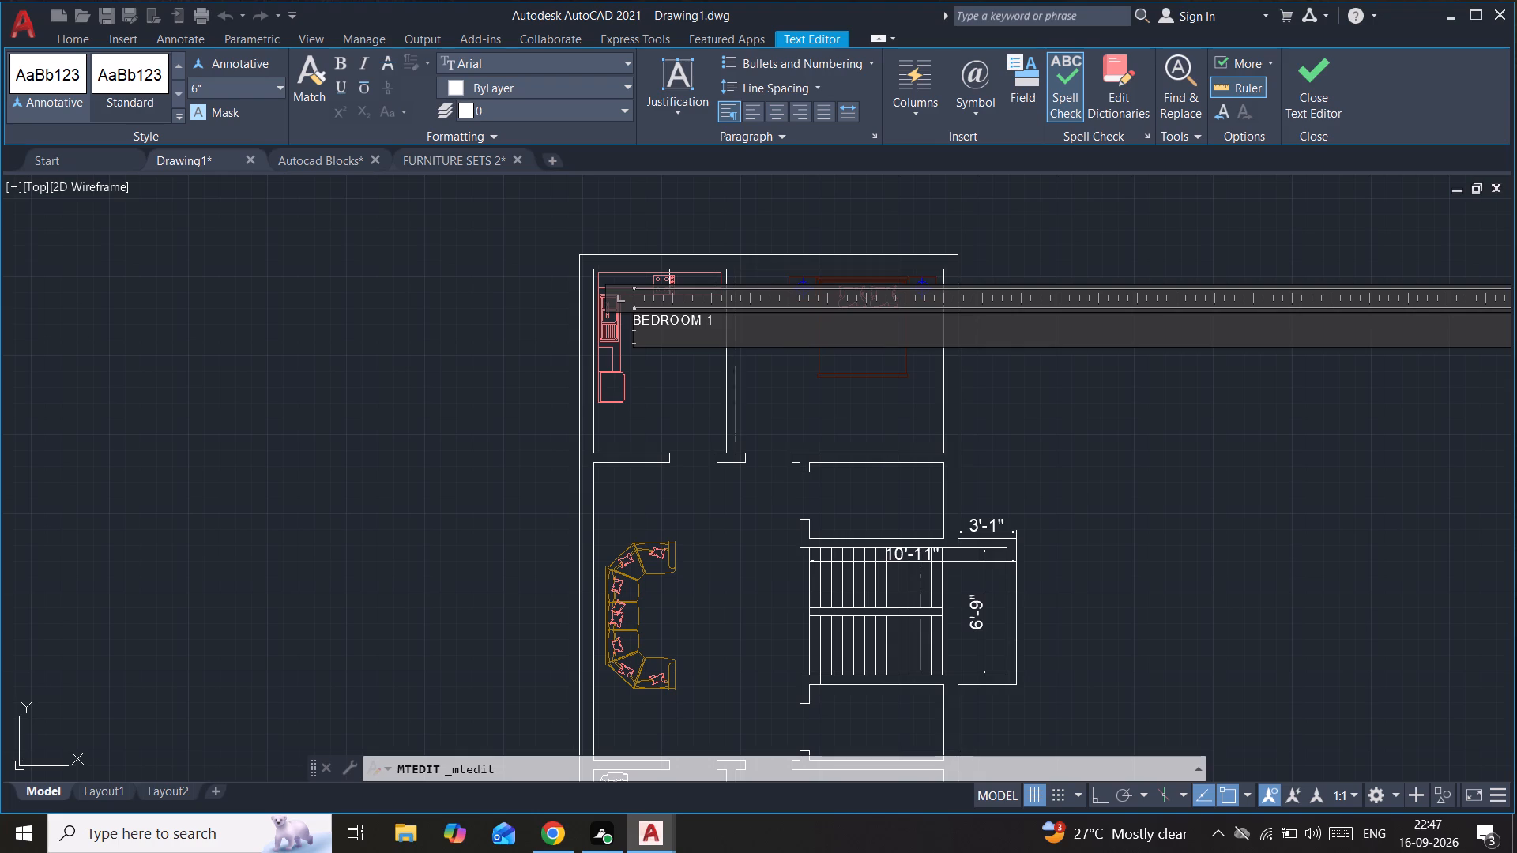
{"action": "key", "text": "7"}
{"action": "key", "text": "apostrophe"}
{"action": "key", "text": "0"}
{"action": "key", "text": "shift+quotedbl"}
{"action": "key", "text": "space"}
{"action": "type", "text": "X"}
{"action": "key", "text": "space"}
{"action": "type", "text": "9'9\""}
Reformat the size line of the northwest room's BEDROOM 1 label as 7'-0" X 9'-9".
{"action": "scroll", "coordinate": [642, 336], "scroll_direction": "up", "scroll_amount": 2}
{"action": "left_click", "coordinate": [642, 336]}
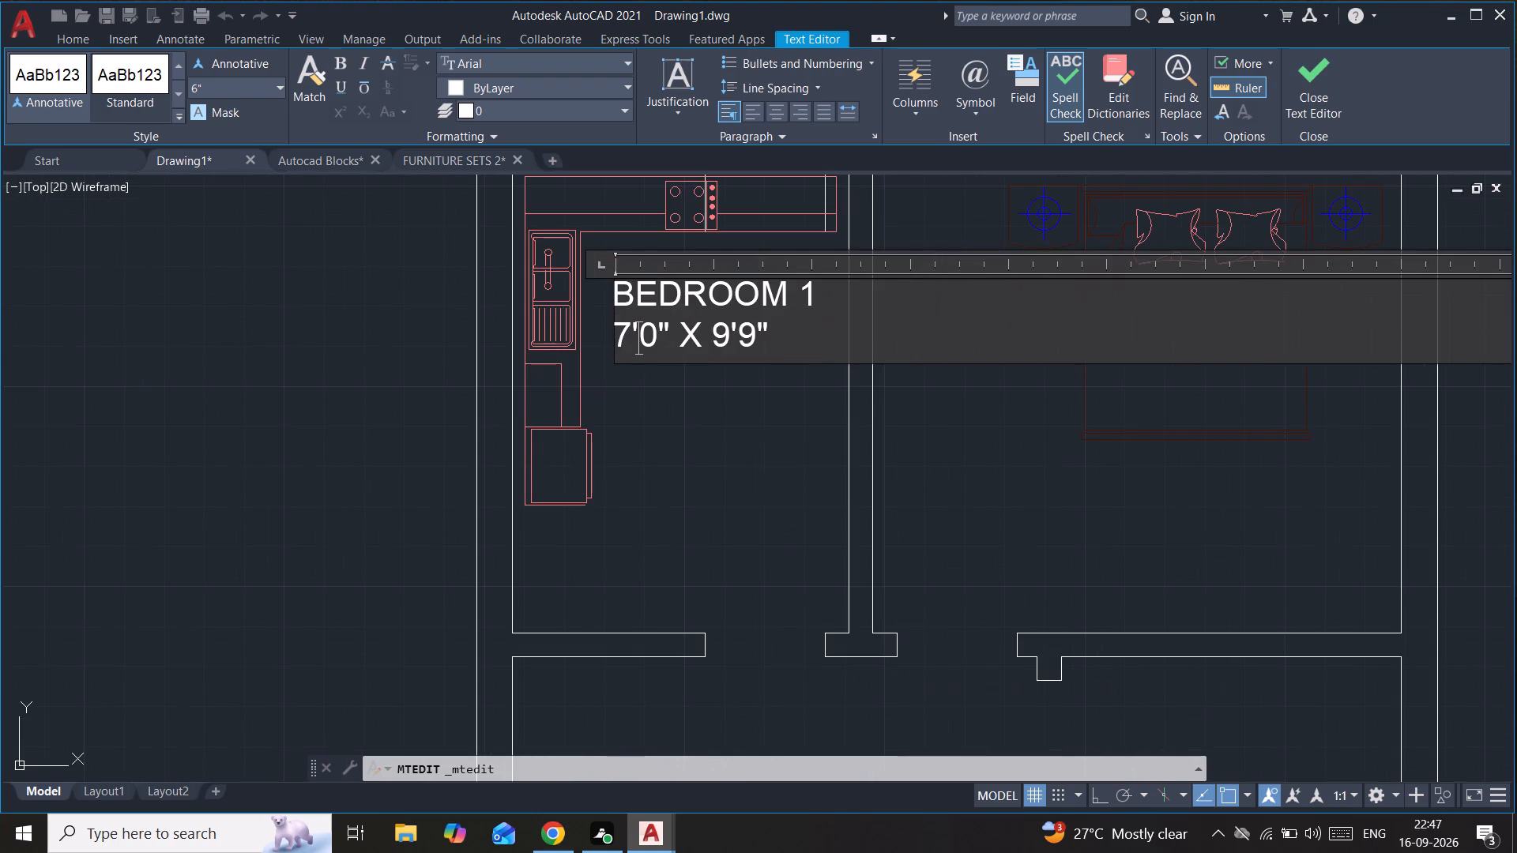
{"action": "key", "text": "minus"}
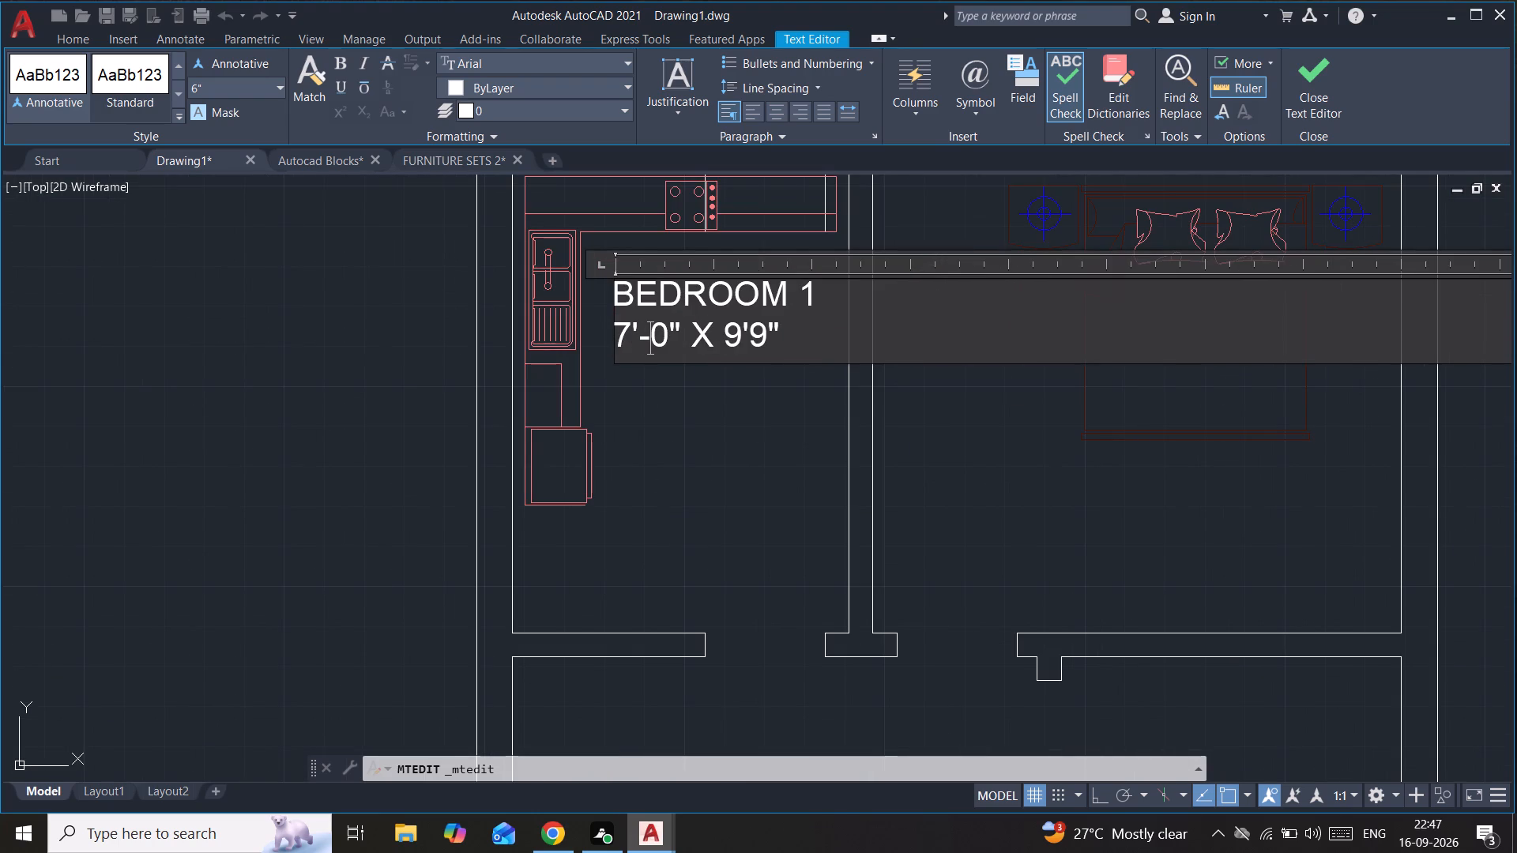
{"action": "key", "text": "space"}
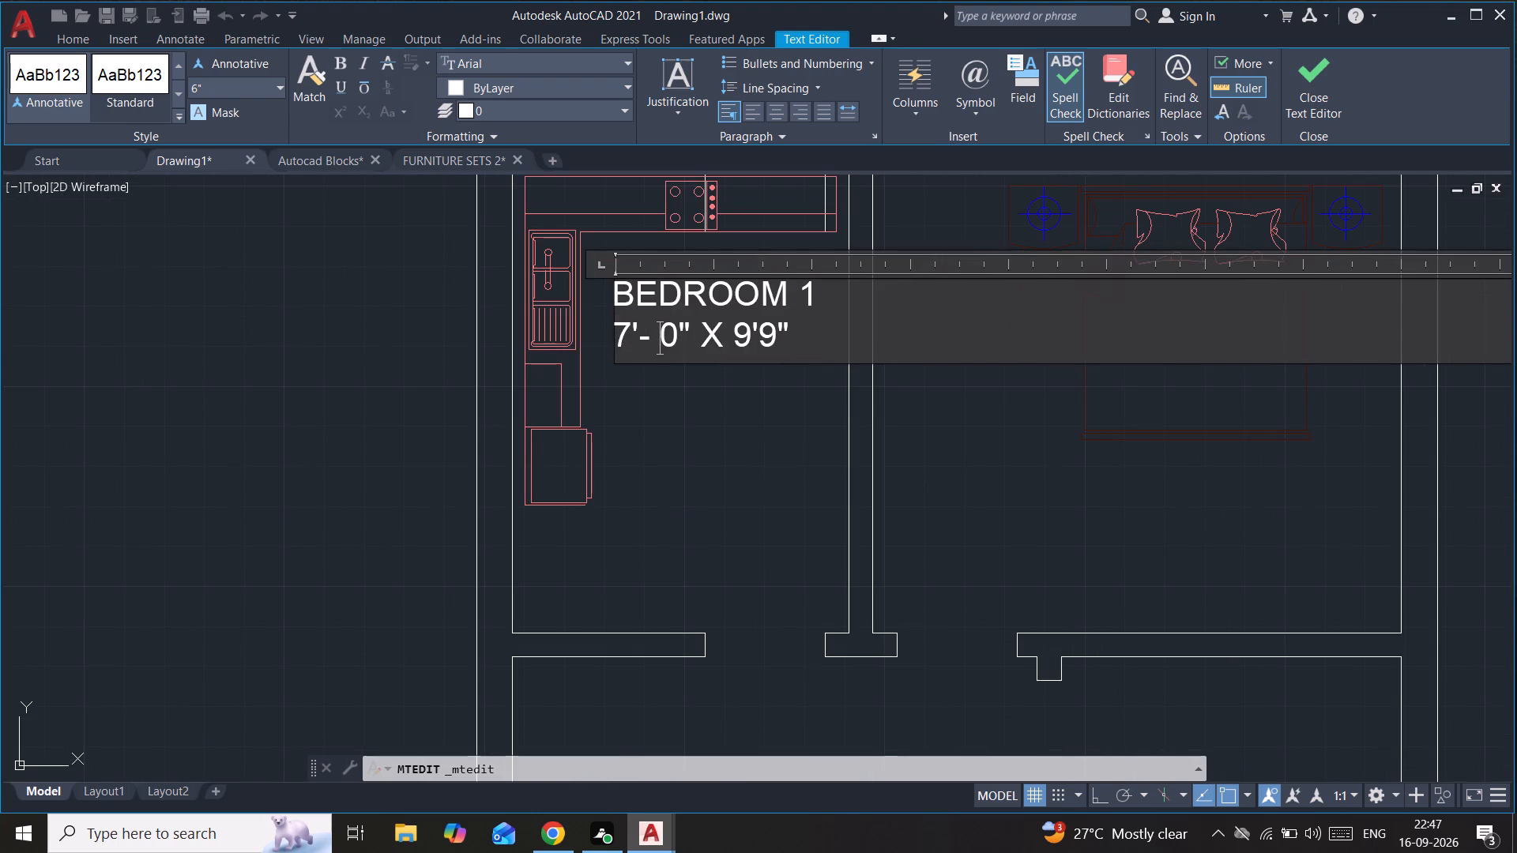
{"action": "left_click", "coordinate": [759, 330]}
{"action": "key", "text": "minus"}
{"action": "left_click", "coordinate": [636, 343]}
{"action": "key", "text": "BackSpace"}
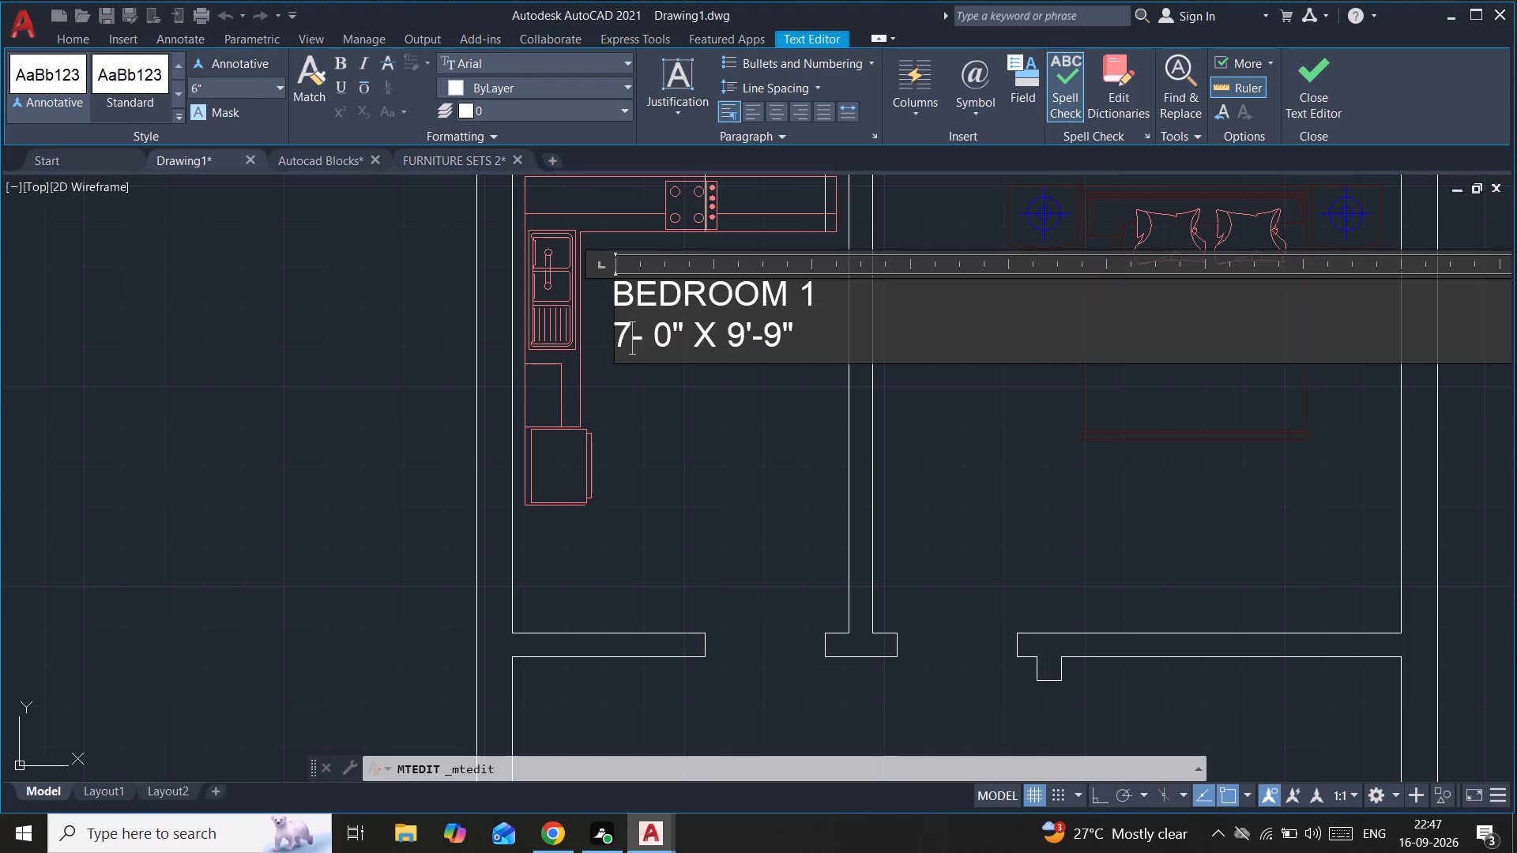
{"action": "key", "text": "apostrophe"}
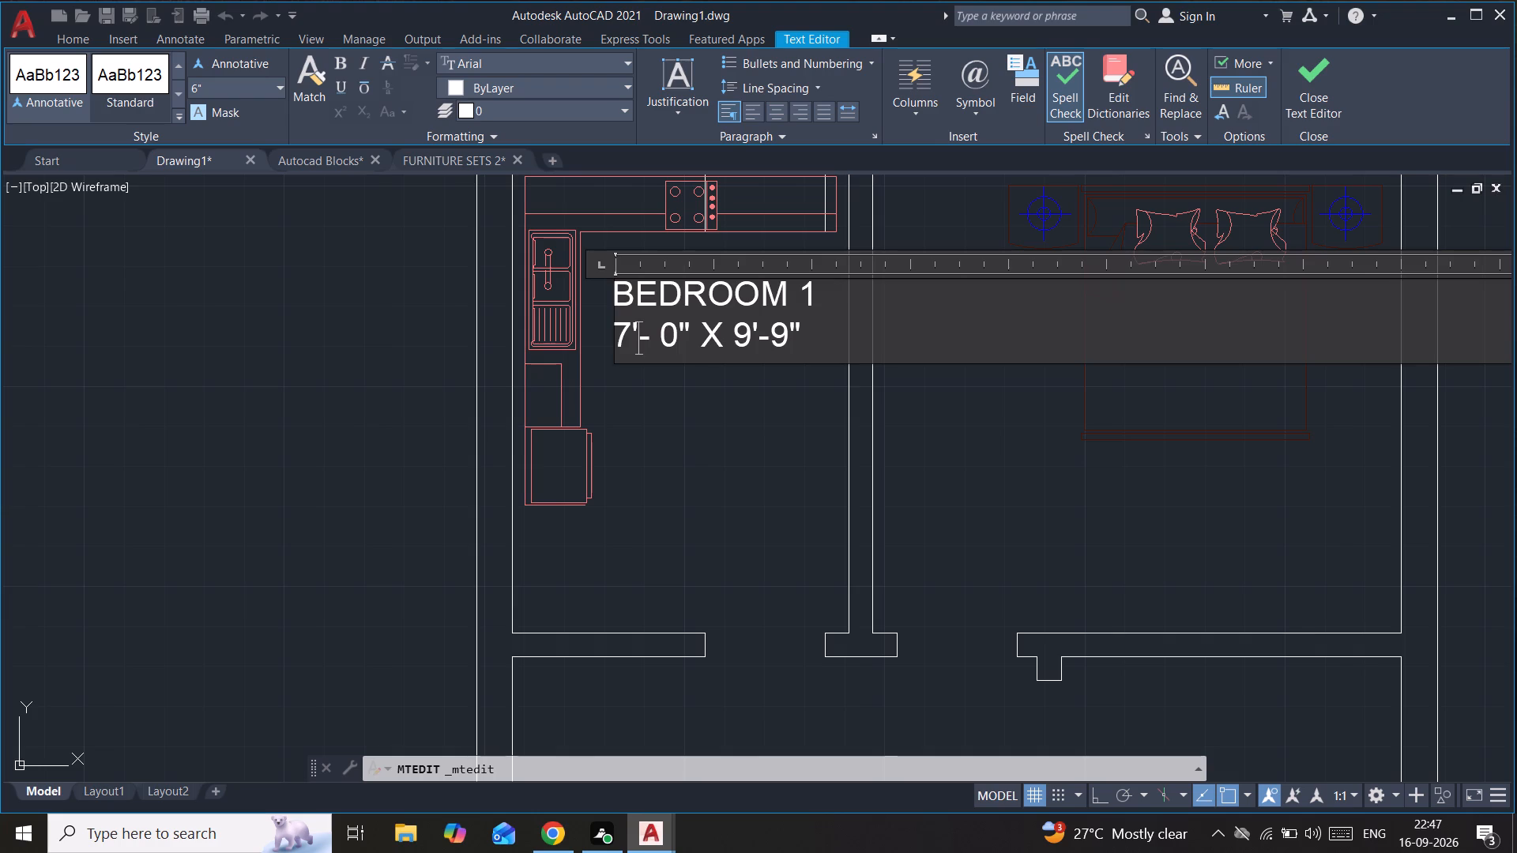
{"action": "left_click", "coordinate": [664, 336]}
{"action": "key", "text": "BackSpace"}
{"action": "left_click", "coordinate": [709, 434]}
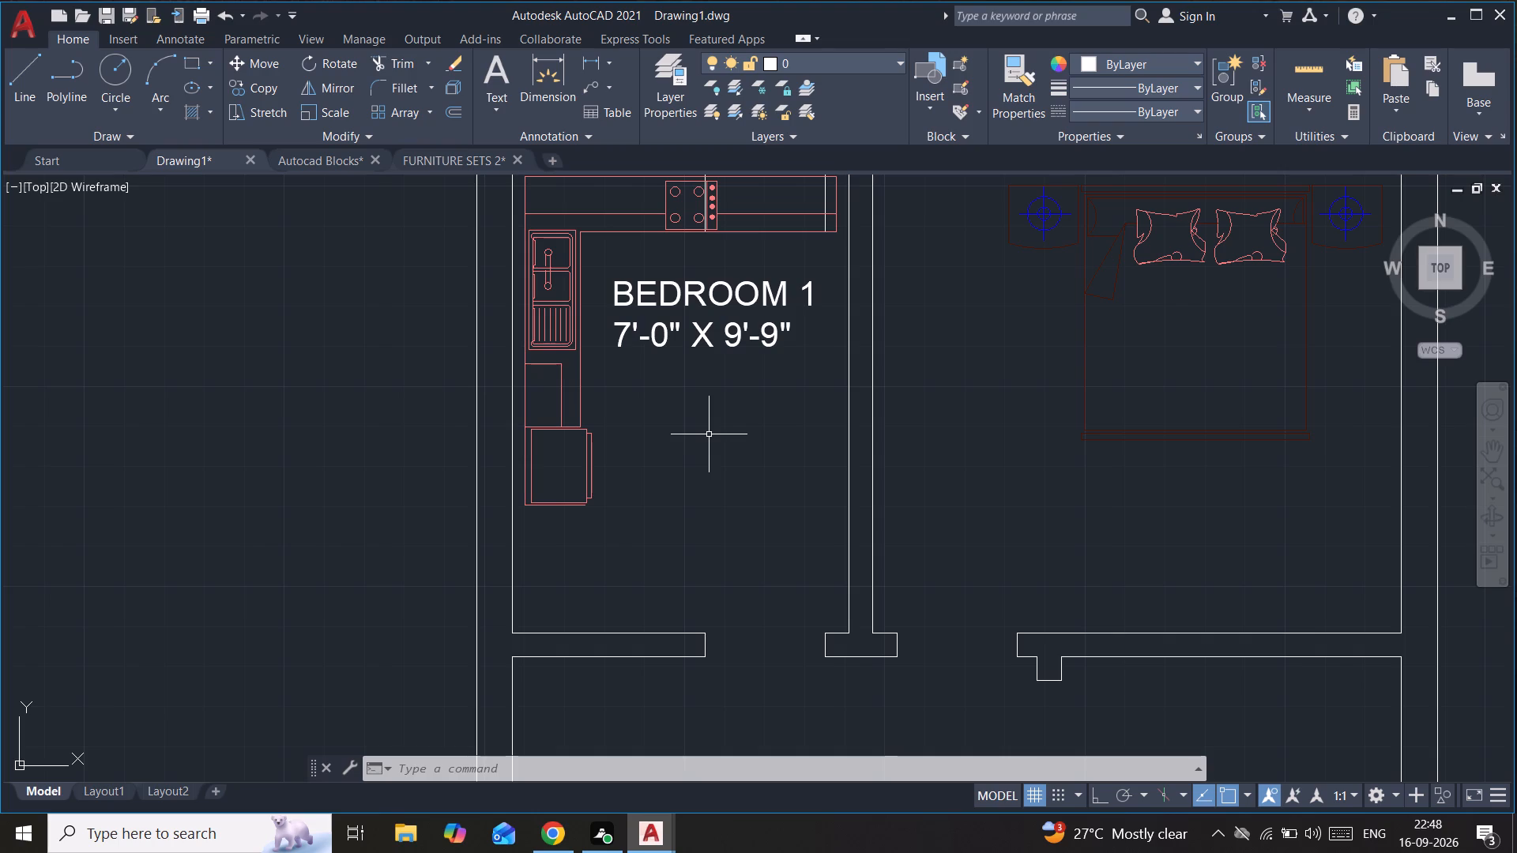
Copy the northwest room's label onto the bed in the northeast room and beside the curved sofa in the central living area.
{"action": "scroll", "coordinate": [709, 434], "scroll_direction": "down", "scroll_amount": 1}
{"action": "middle_click_drag", "start_coordinate": [709, 434], "coordinate": [650, 492]}
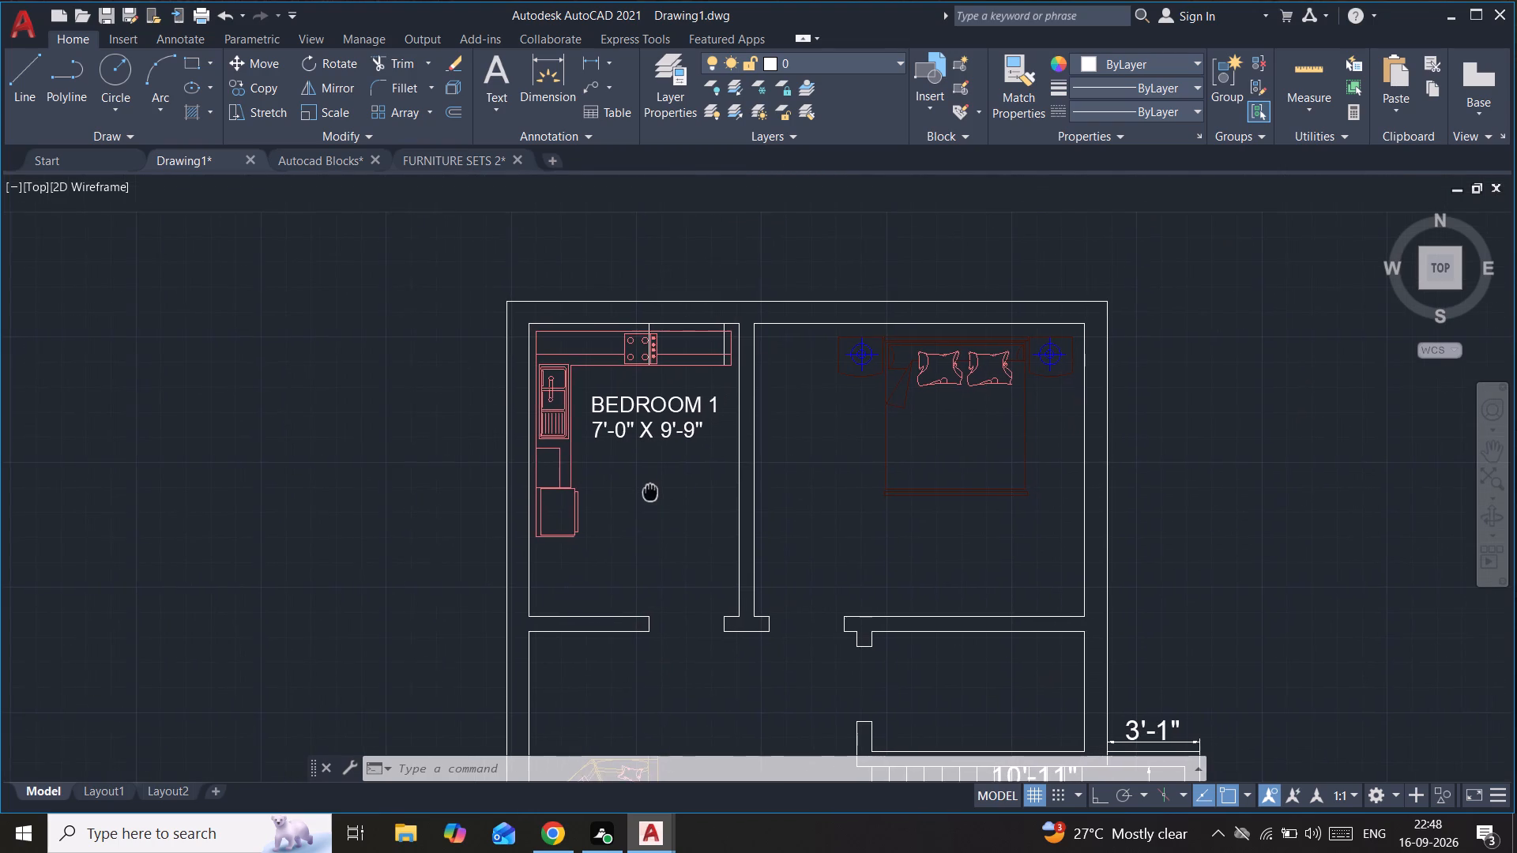
{"action": "left_click", "coordinate": [664, 405]}
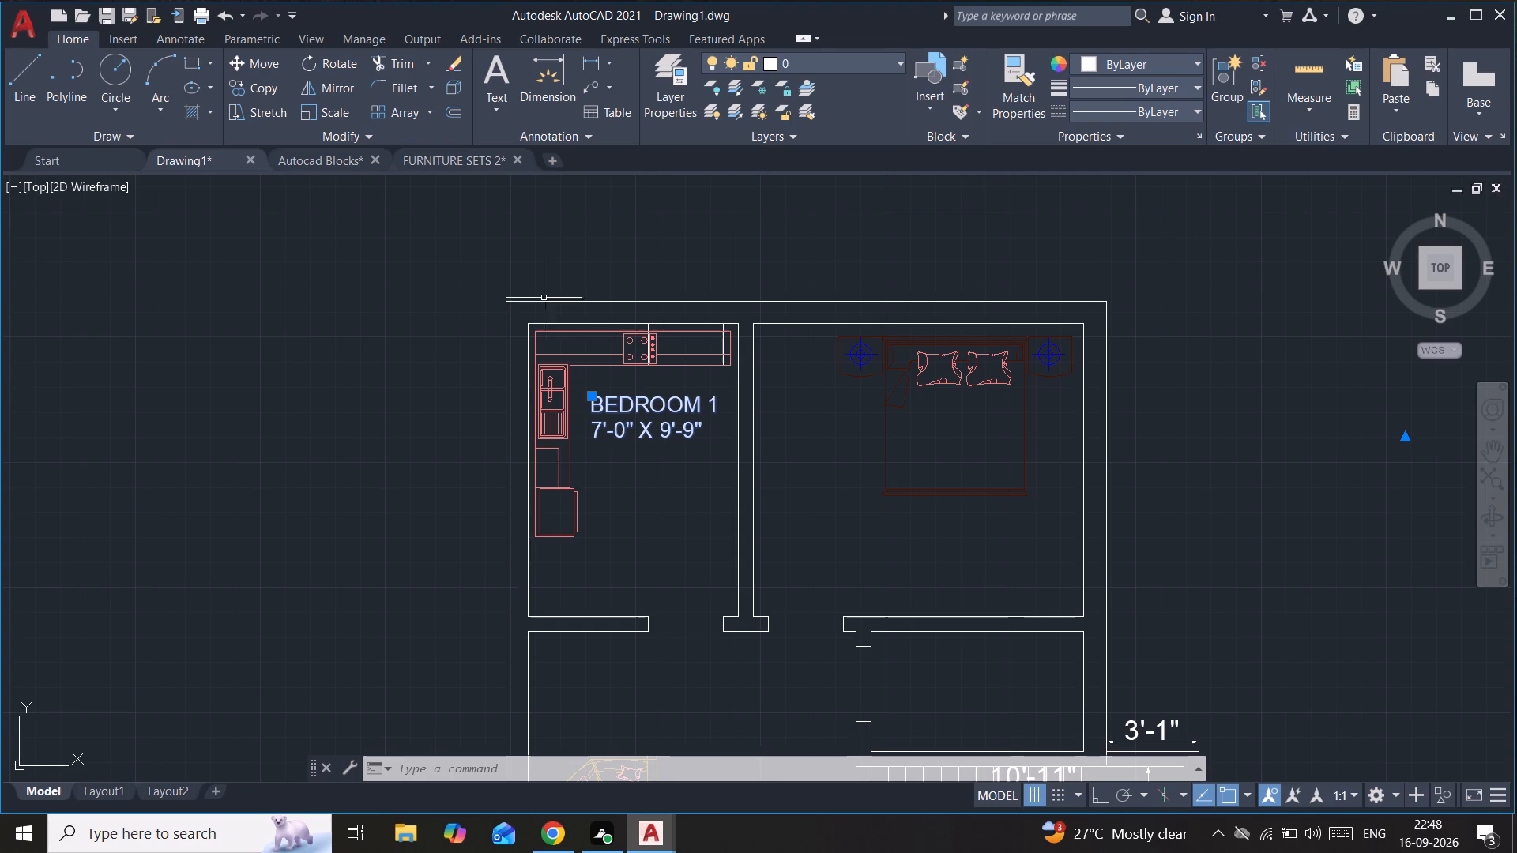
{"action": "left_click", "coordinate": [265, 88]}
{"action": "left_click", "coordinate": [636, 415]}
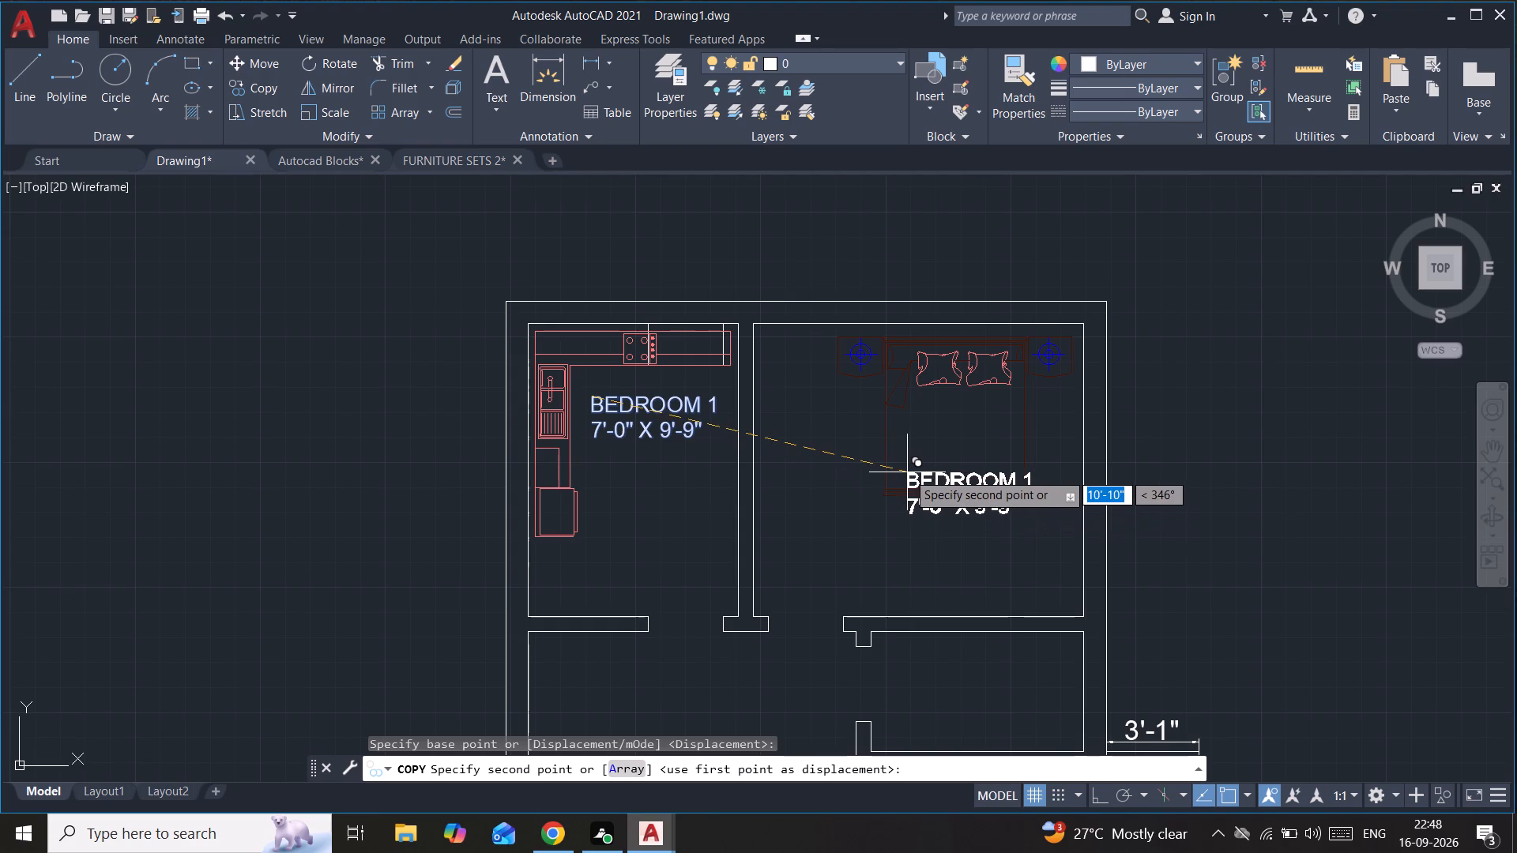
{"action": "left_click", "coordinate": [913, 453]}
{"action": "middle_click_drag", "start_coordinate": [872, 526], "coordinate": [872, 520]}
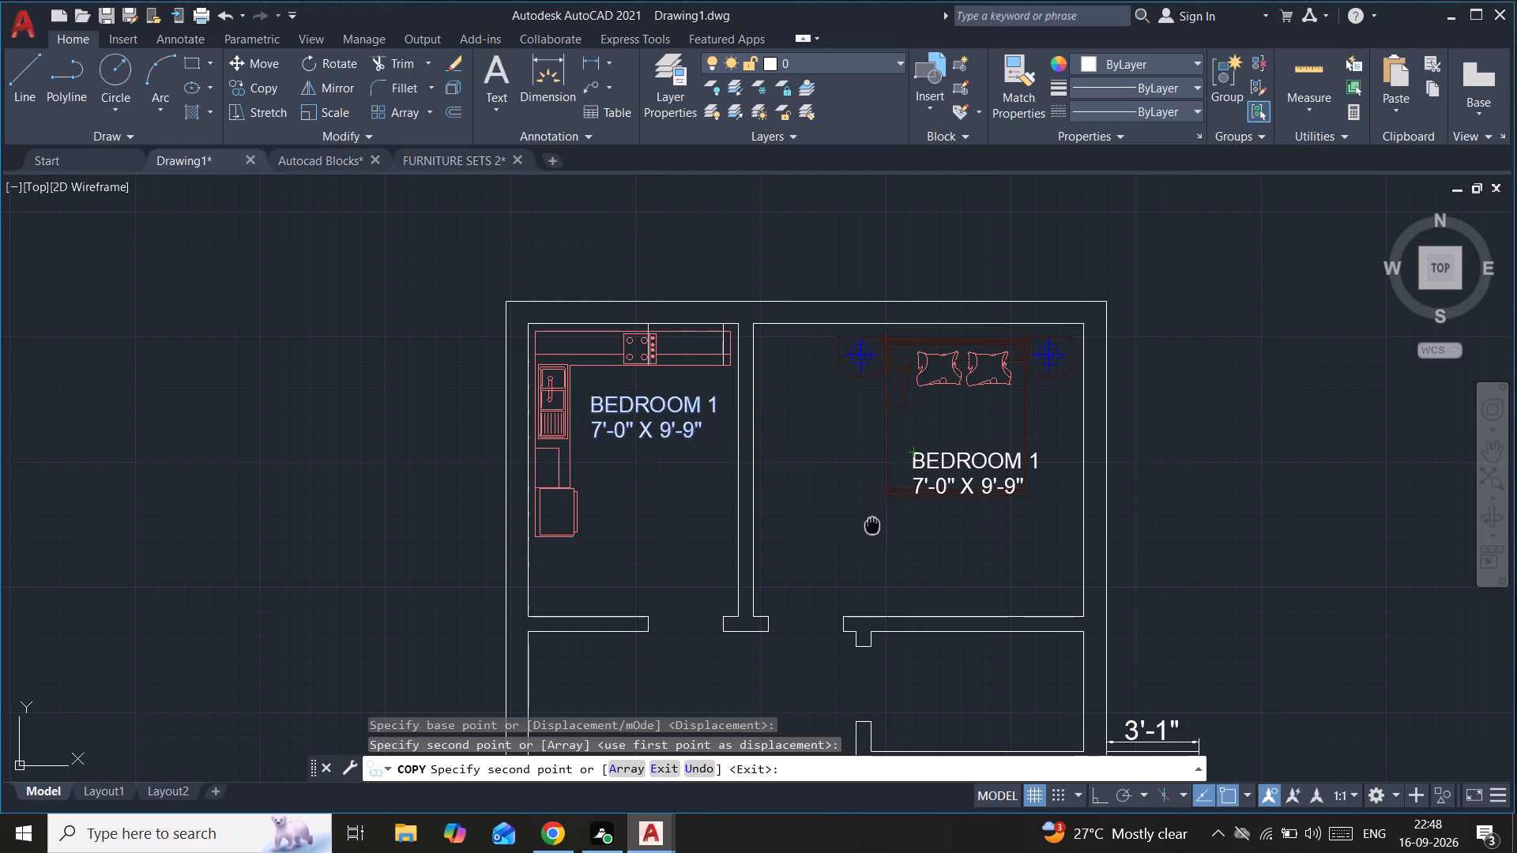
{"action": "middle_click_drag", "start_coordinate": [872, 520], "coordinate": [915, 357]}
{"action": "scroll", "coordinate": [679, 537], "scroll_direction": "down", "scroll_amount": 1}
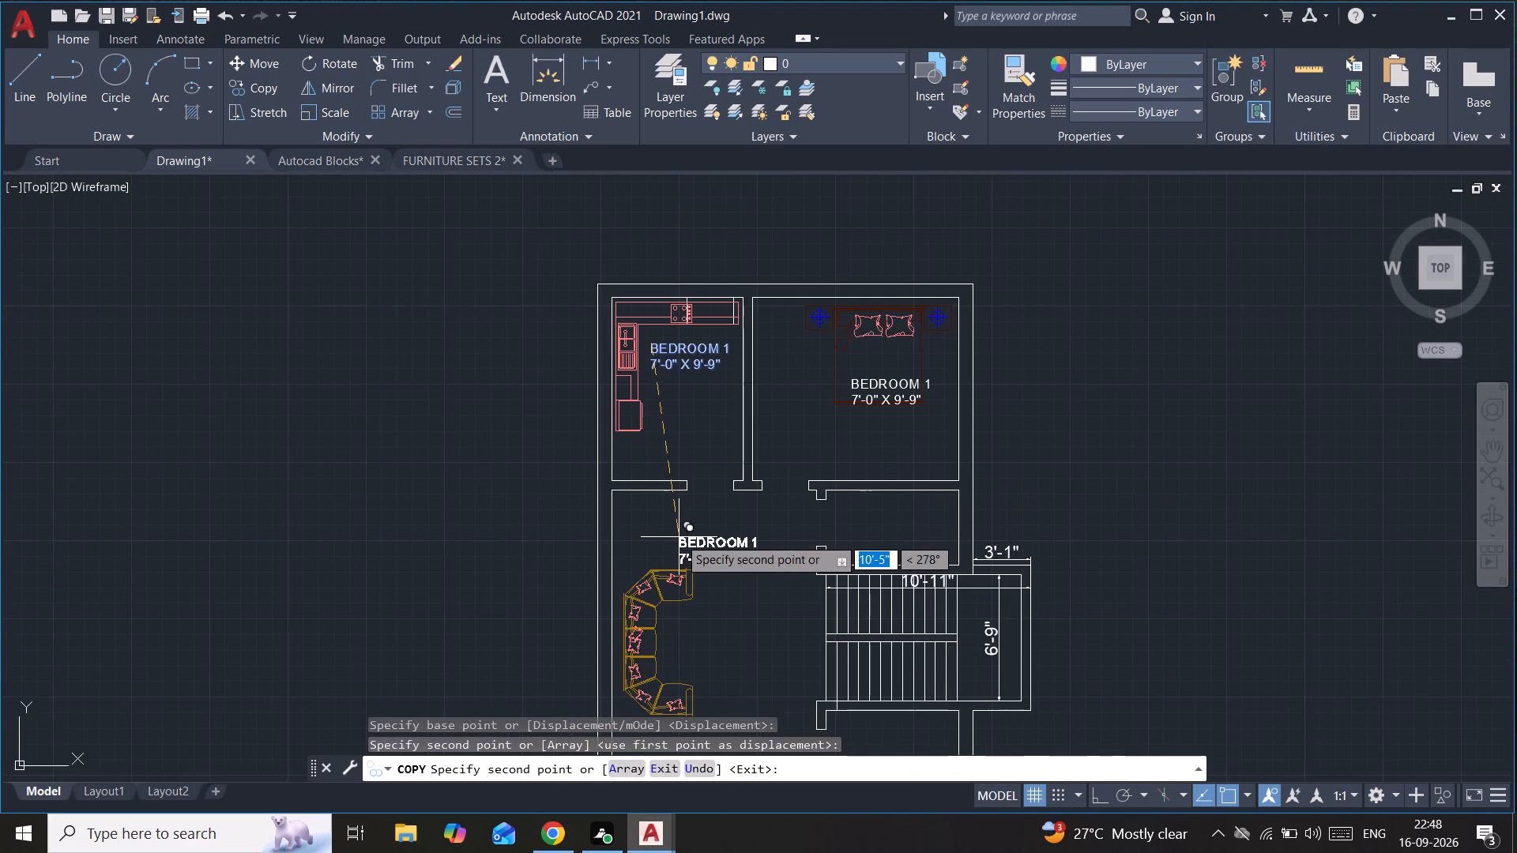
{"action": "middle_click_drag", "start_coordinate": [679, 537], "coordinate": [718, 358]}
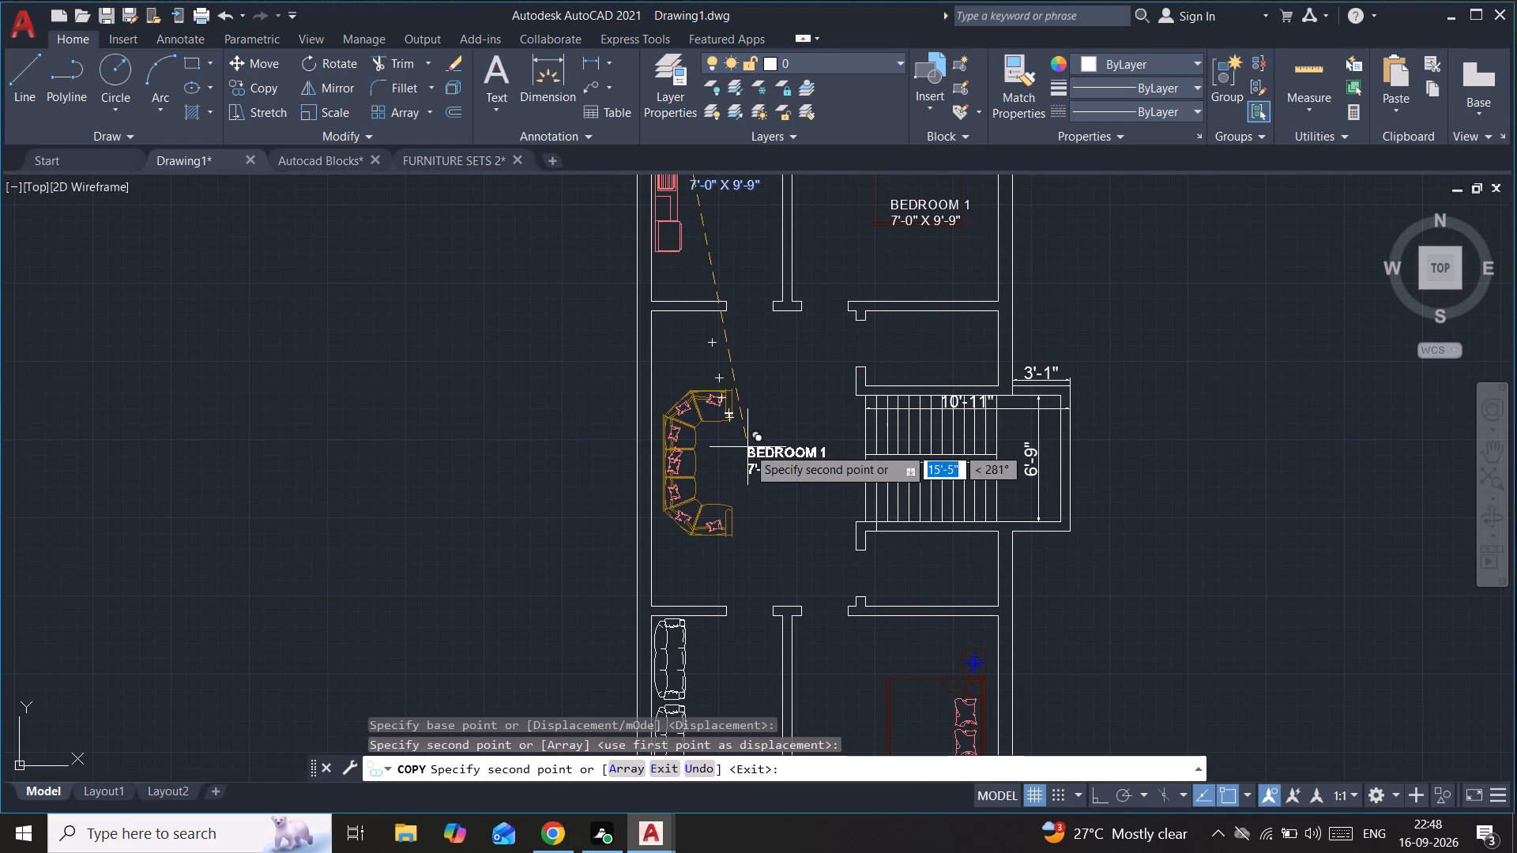
{"action": "left_click", "coordinate": [747, 447]}
Place further copies of the label beside the sofas in the southwest room and north of the bed in the southeast room.
{"action": "middle_click_drag", "start_coordinate": [750, 554], "coordinate": [755, 310]}
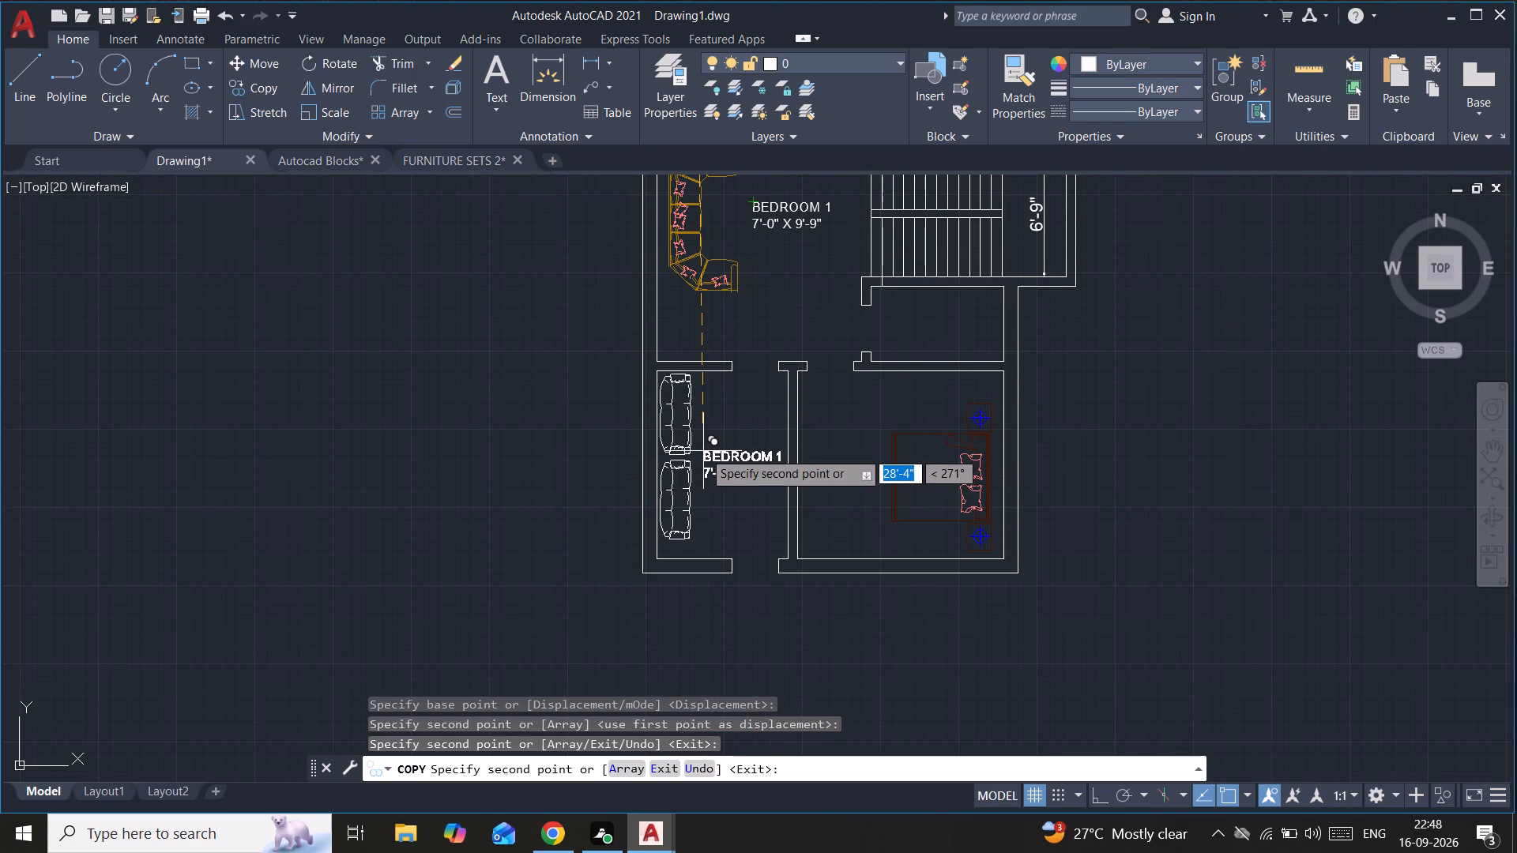
{"action": "left_click", "coordinate": [703, 451]}
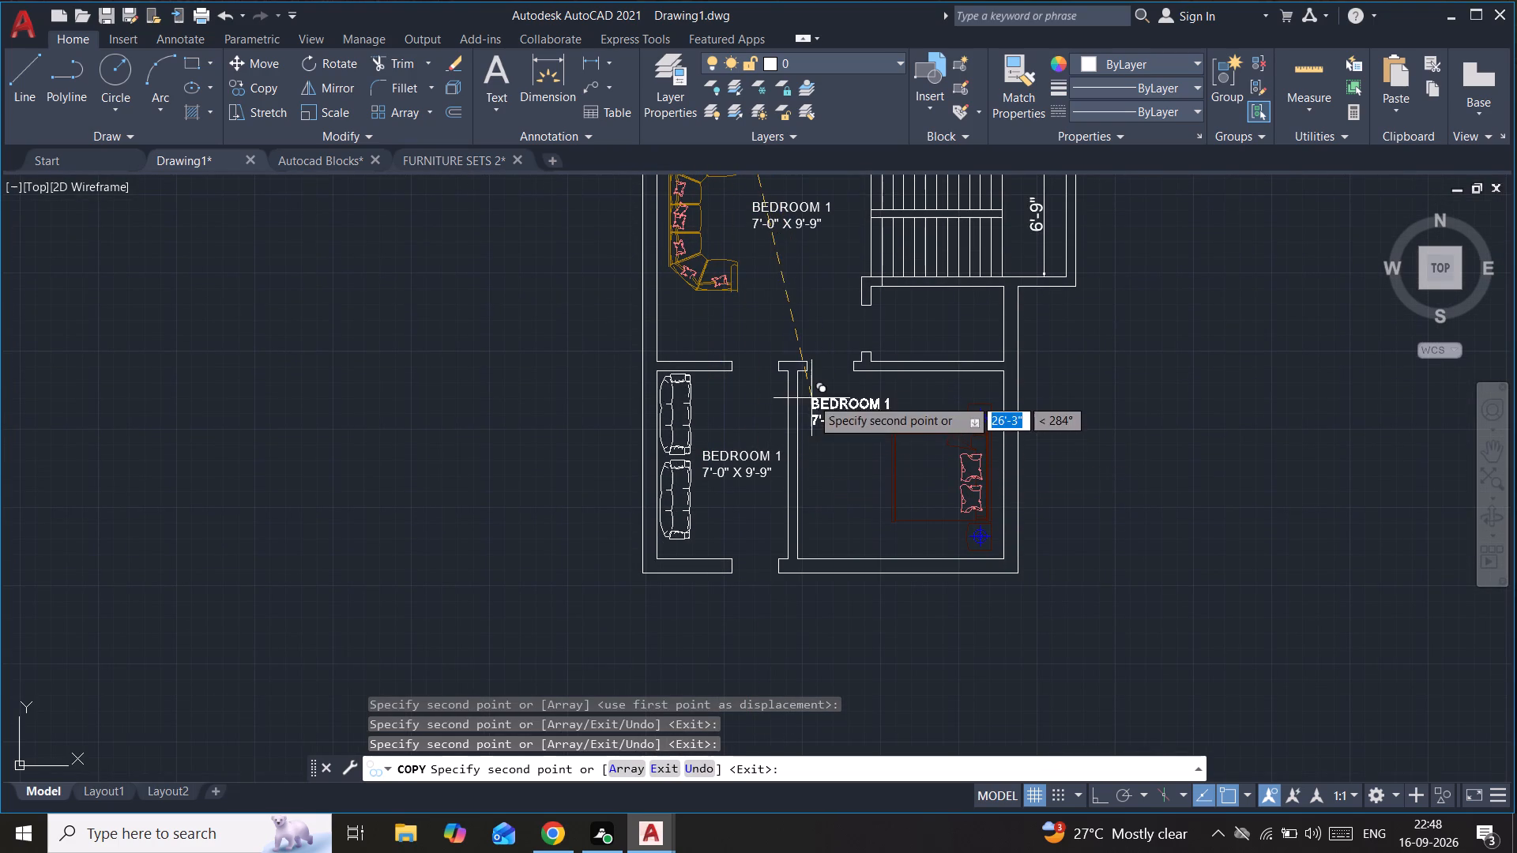
{"action": "middle_click_drag", "start_coordinate": [811, 398], "coordinate": [782, 745]}
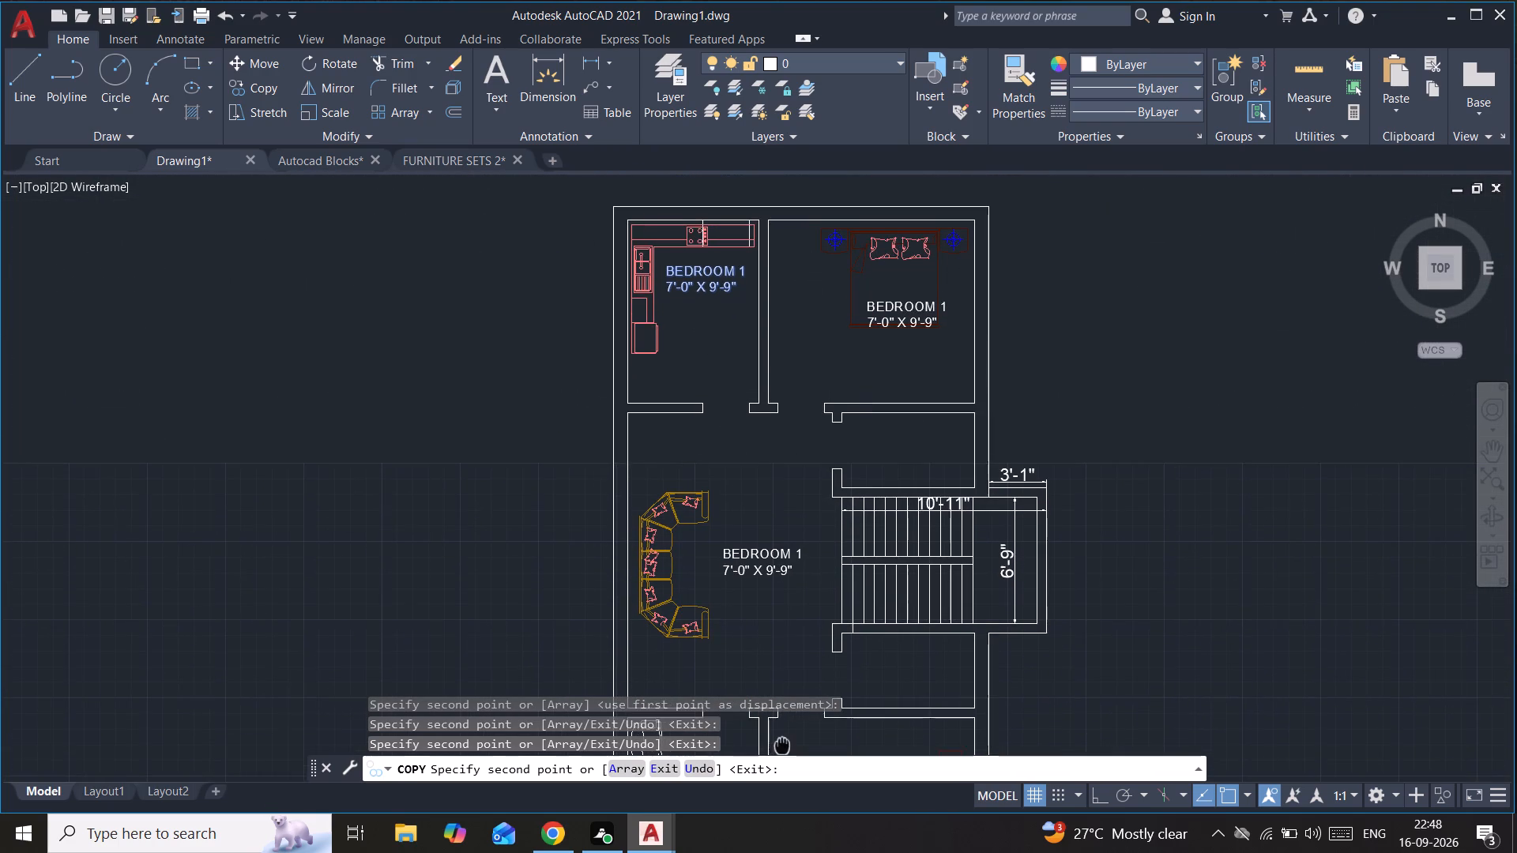
{"action": "middle_click_drag", "start_coordinate": [782, 745], "coordinate": [756, 464]}
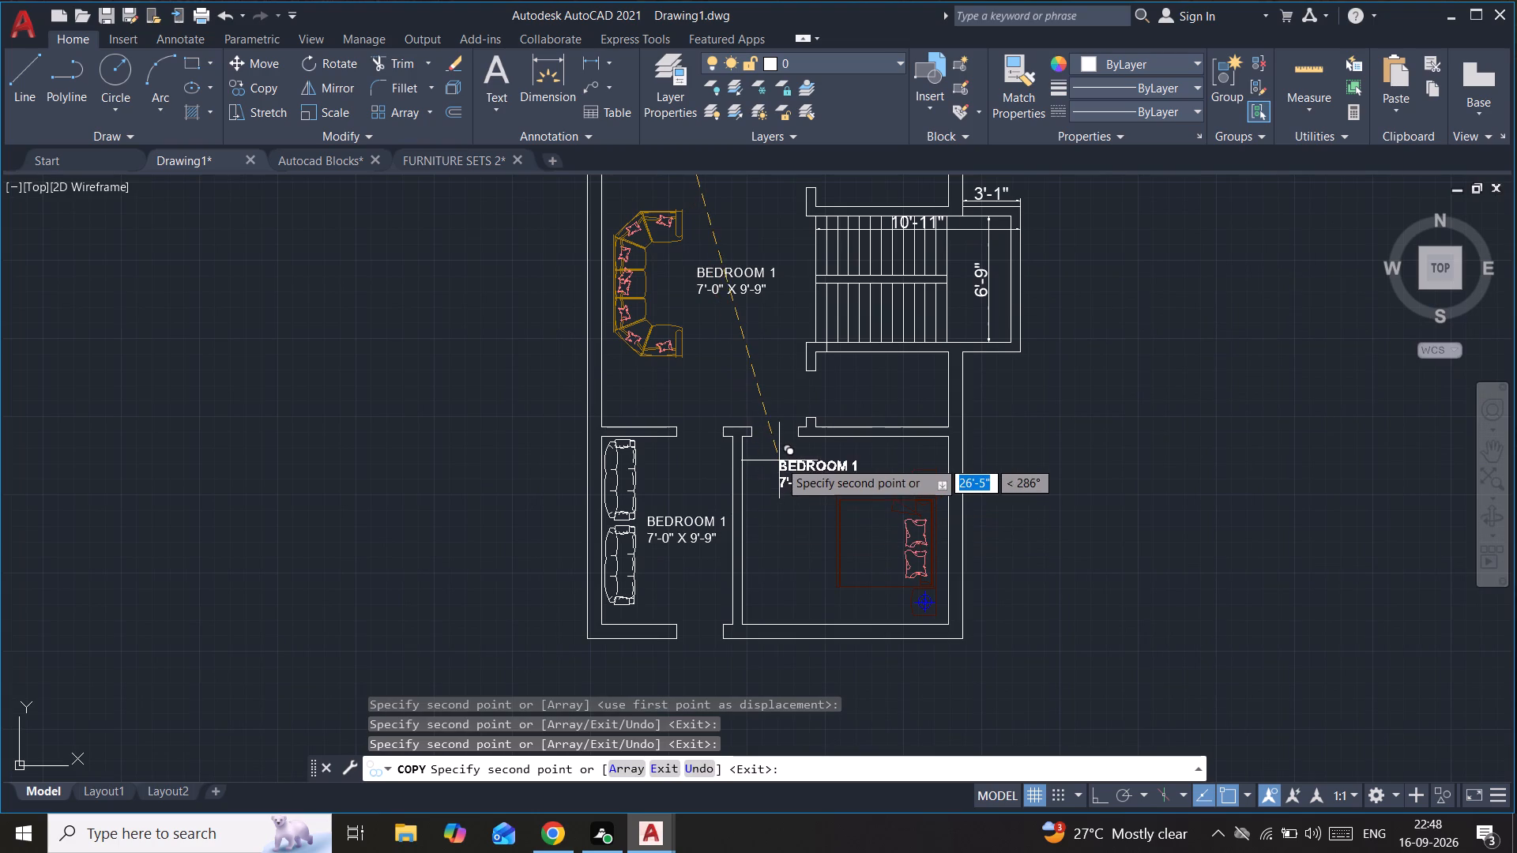
{"action": "scroll", "coordinate": [779, 460], "scroll_direction": "up", "scroll_amount": 2}
{"action": "left_click", "coordinate": [897, 439]}
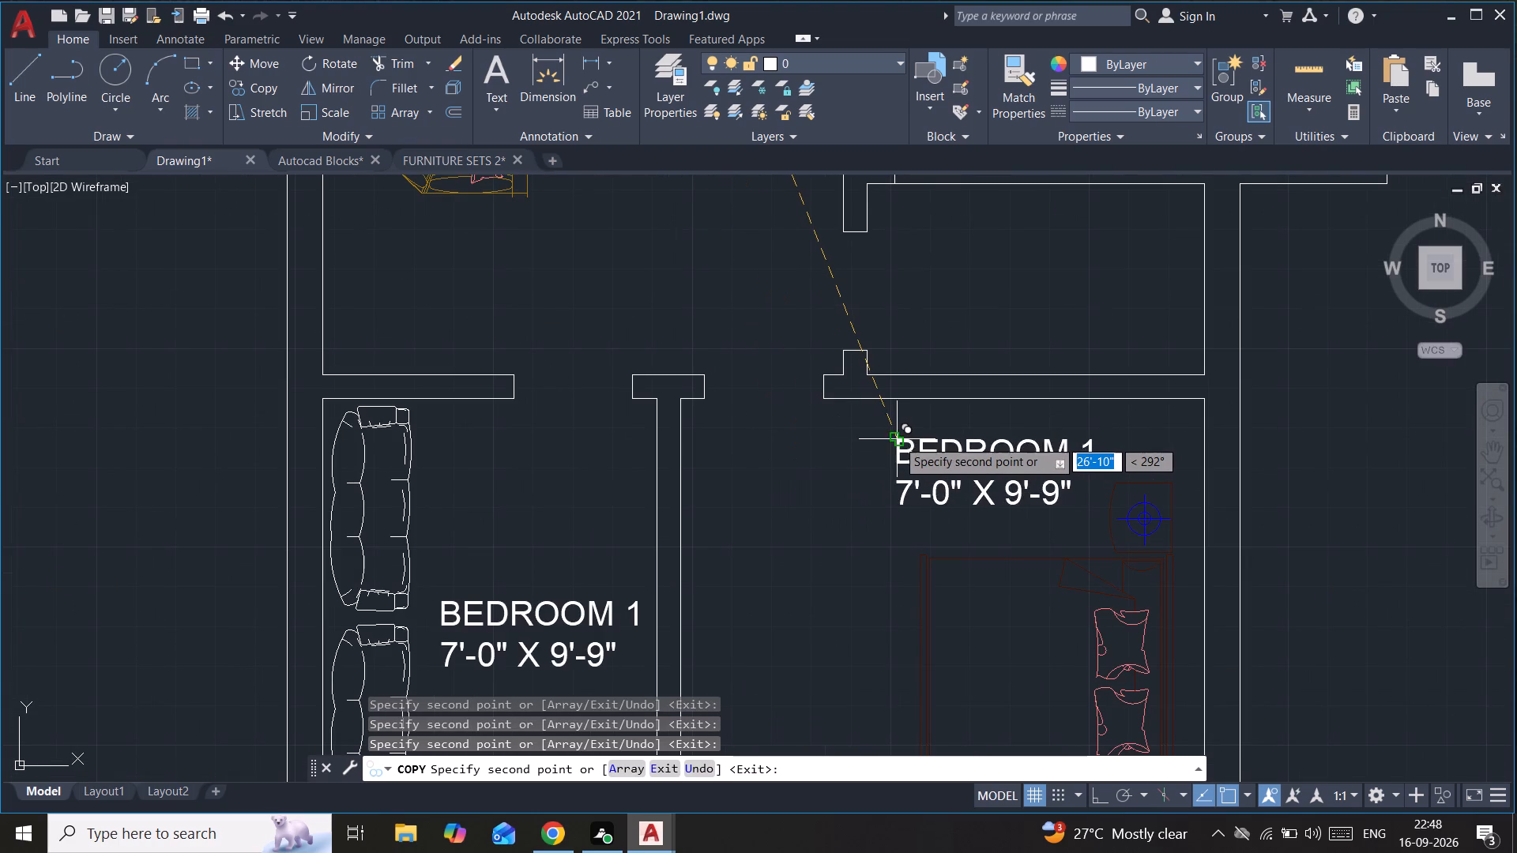
Place another label copy south of the bed in the northeast room and delete the copy overlapping that bed.
{"action": "scroll", "coordinate": [858, 320], "scroll_direction": "down", "scroll_amount": 2}
{"action": "middle_click_drag", "start_coordinate": [858, 320], "coordinate": [718, 823]}
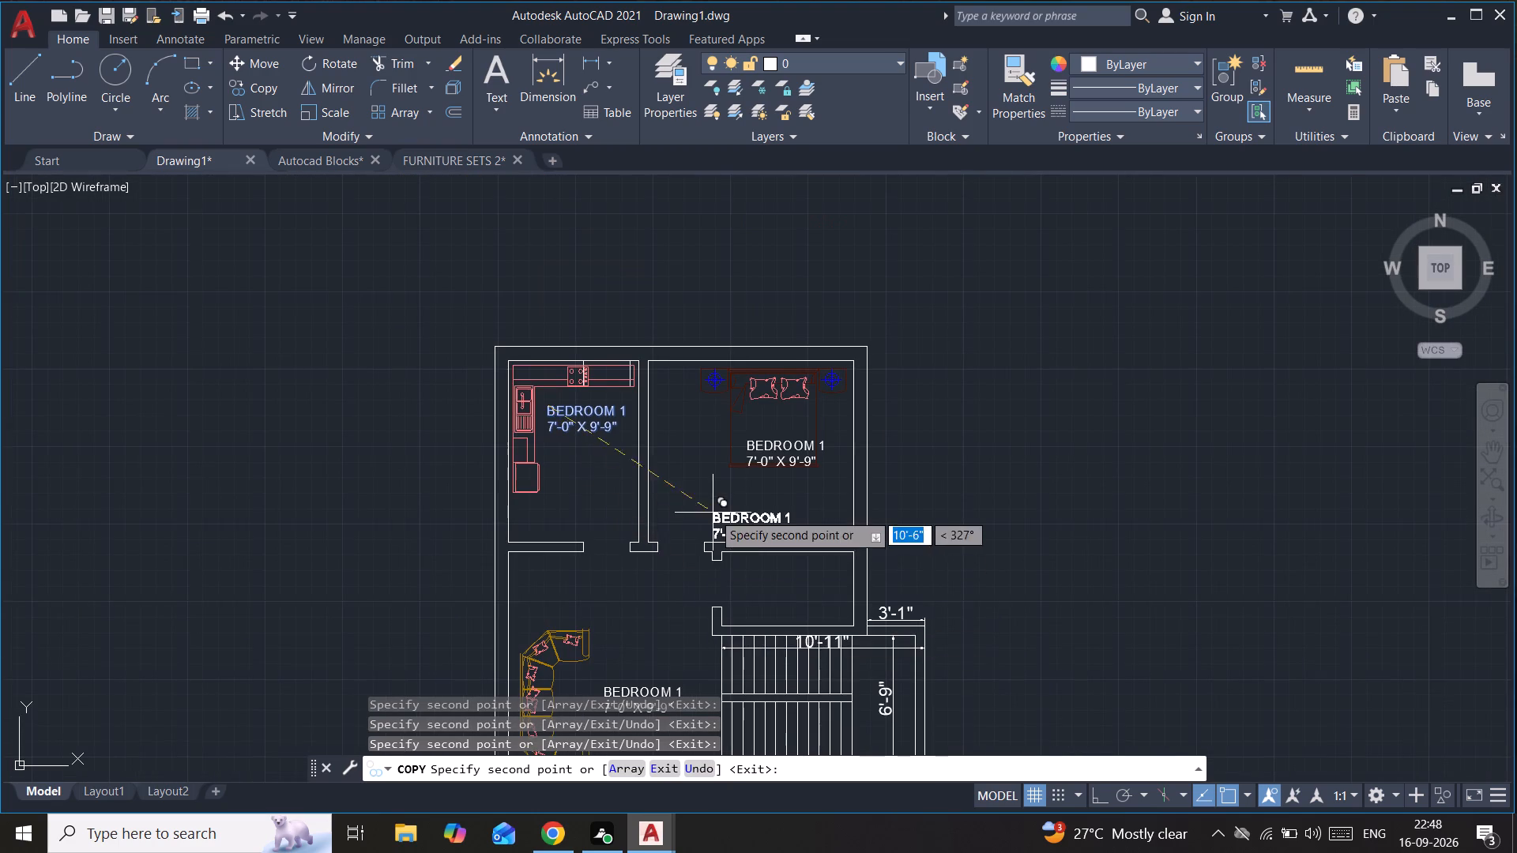
{"action": "scroll", "coordinate": [714, 498], "scroll_direction": "up", "scroll_amount": 2}
{"action": "left_click", "coordinate": [789, 499]}
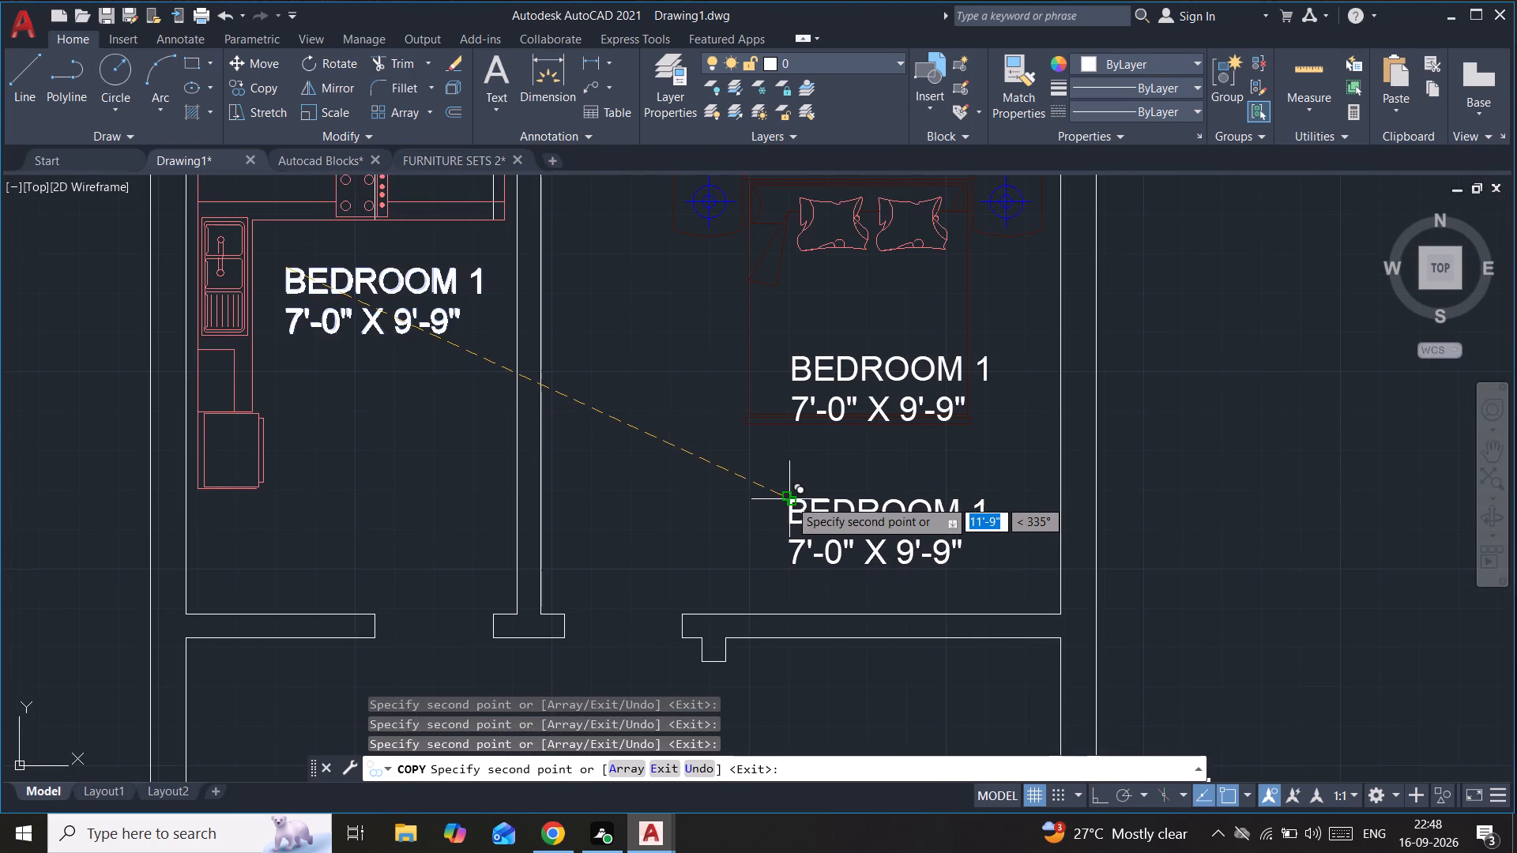
{"action": "key", "text": "Escape"}
{"action": "left_click", "coordinate": [822, 372]}
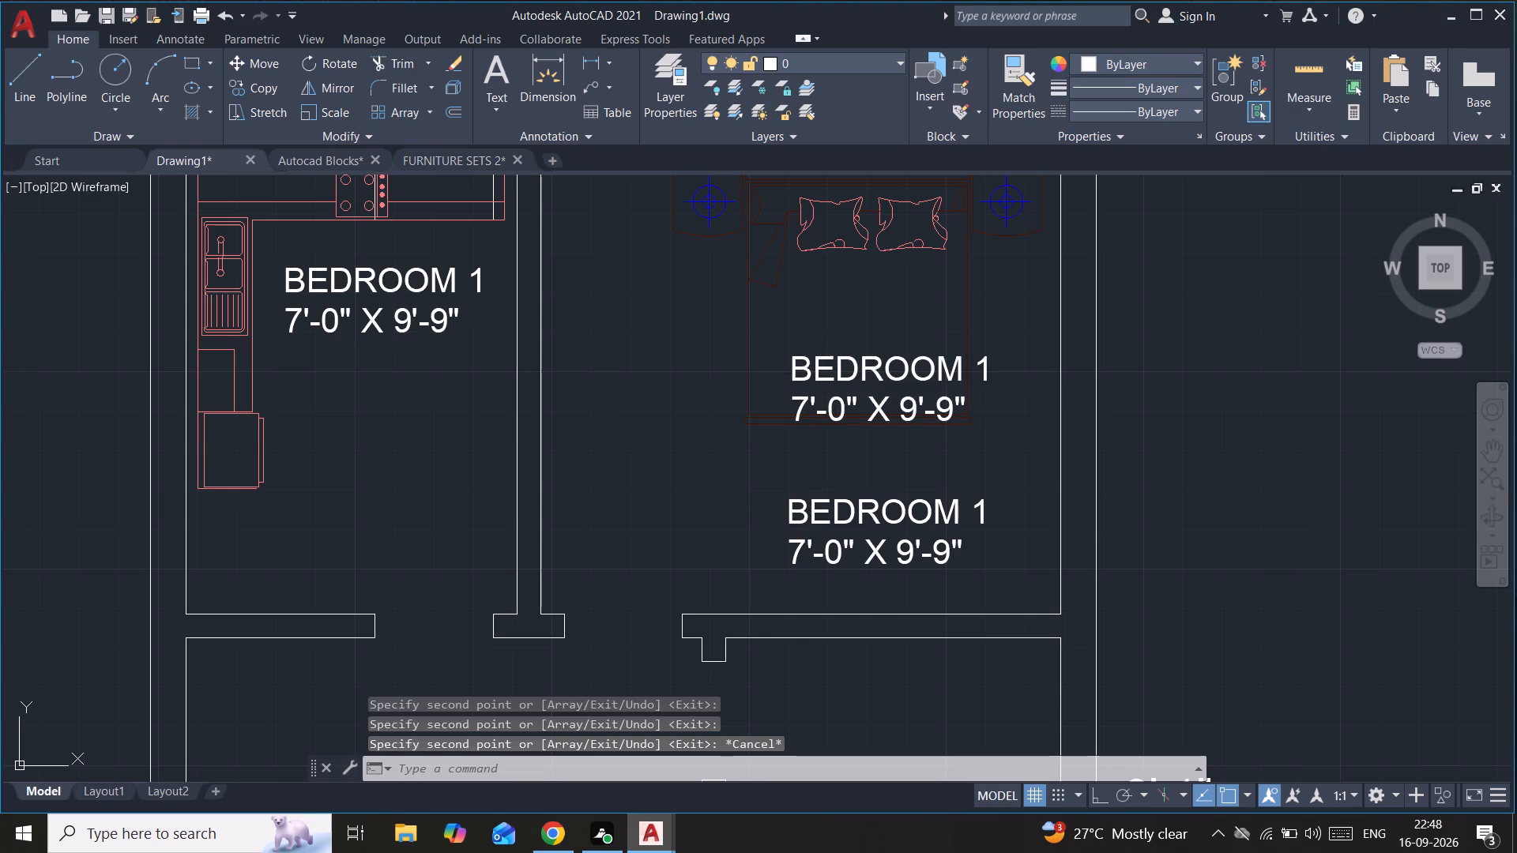
{"action": "key", "text": "Delete"}
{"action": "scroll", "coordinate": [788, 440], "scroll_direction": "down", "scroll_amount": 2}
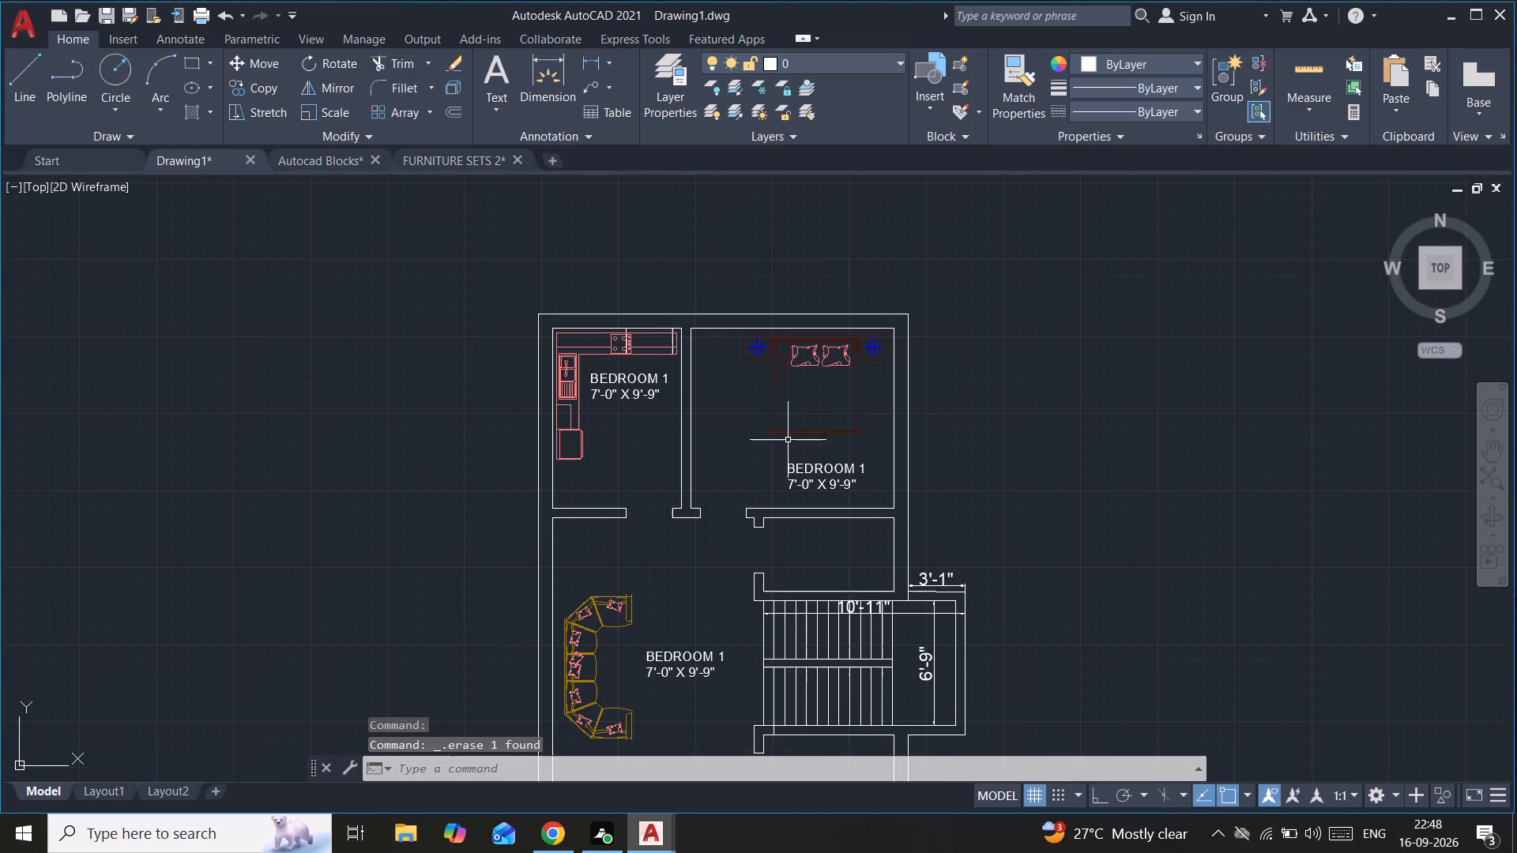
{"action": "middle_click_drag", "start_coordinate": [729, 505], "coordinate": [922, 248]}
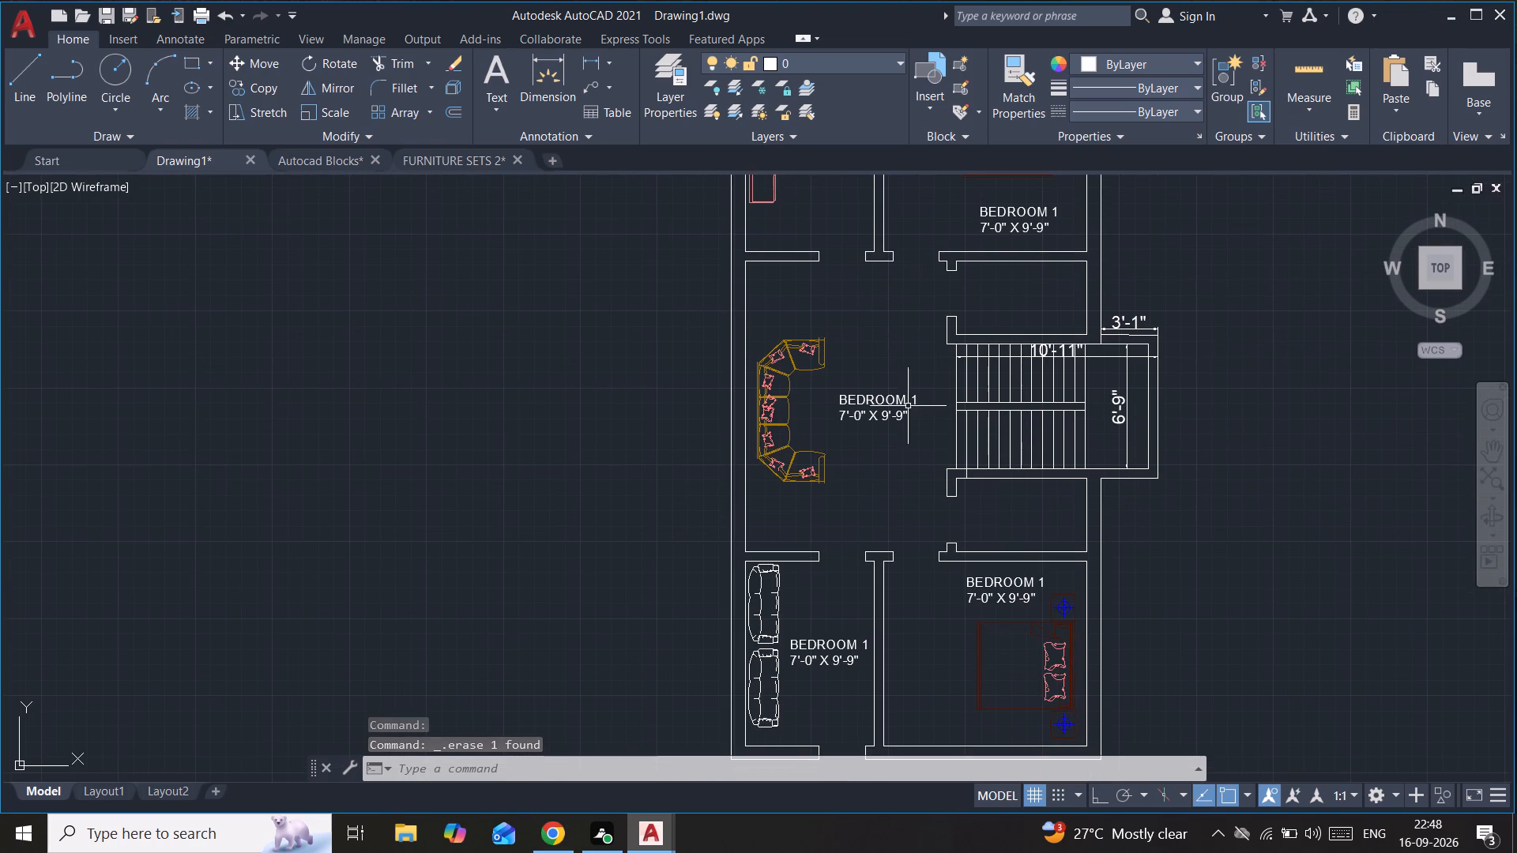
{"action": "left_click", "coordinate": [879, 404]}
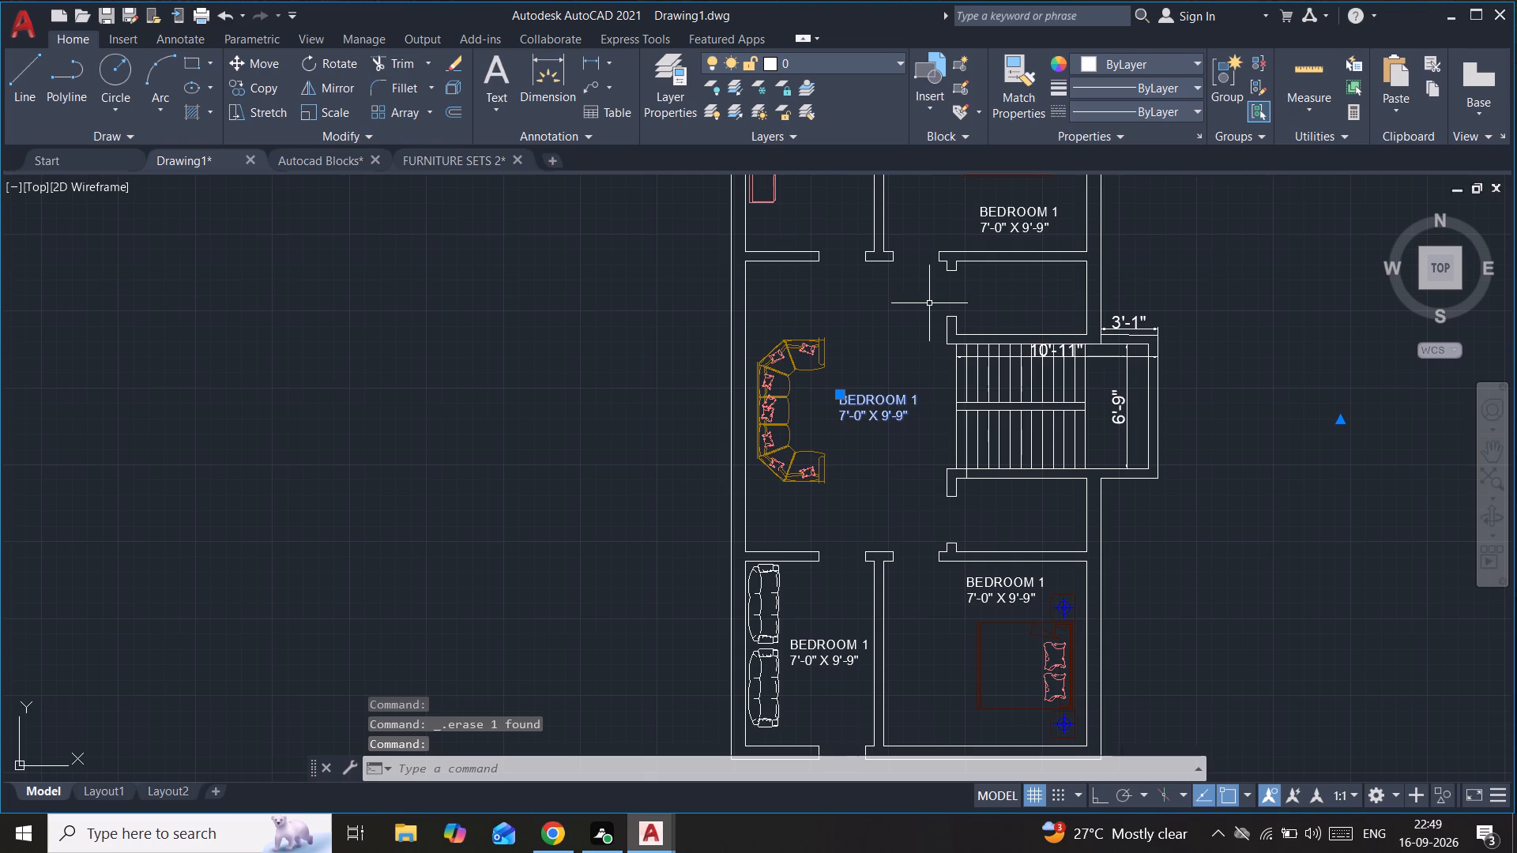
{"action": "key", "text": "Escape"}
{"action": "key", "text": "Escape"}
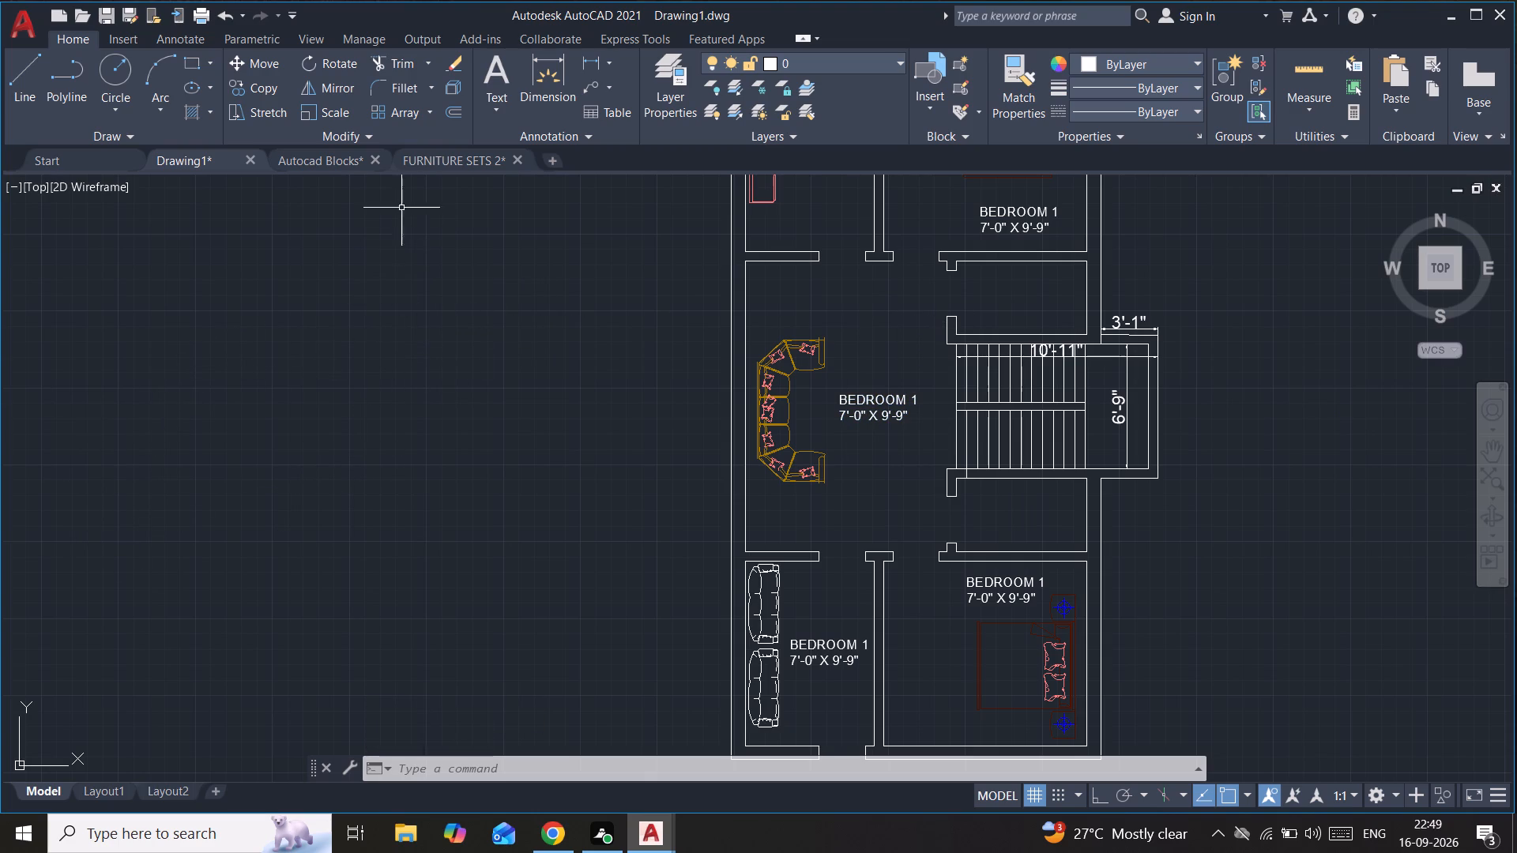
Look through the FURNITURE SETS 2 and Autocad Blocks drawings, examining the Kitchens & Baths section for a toilet fixture.
{"action": "left_click", "coordinate": [423, 162]}
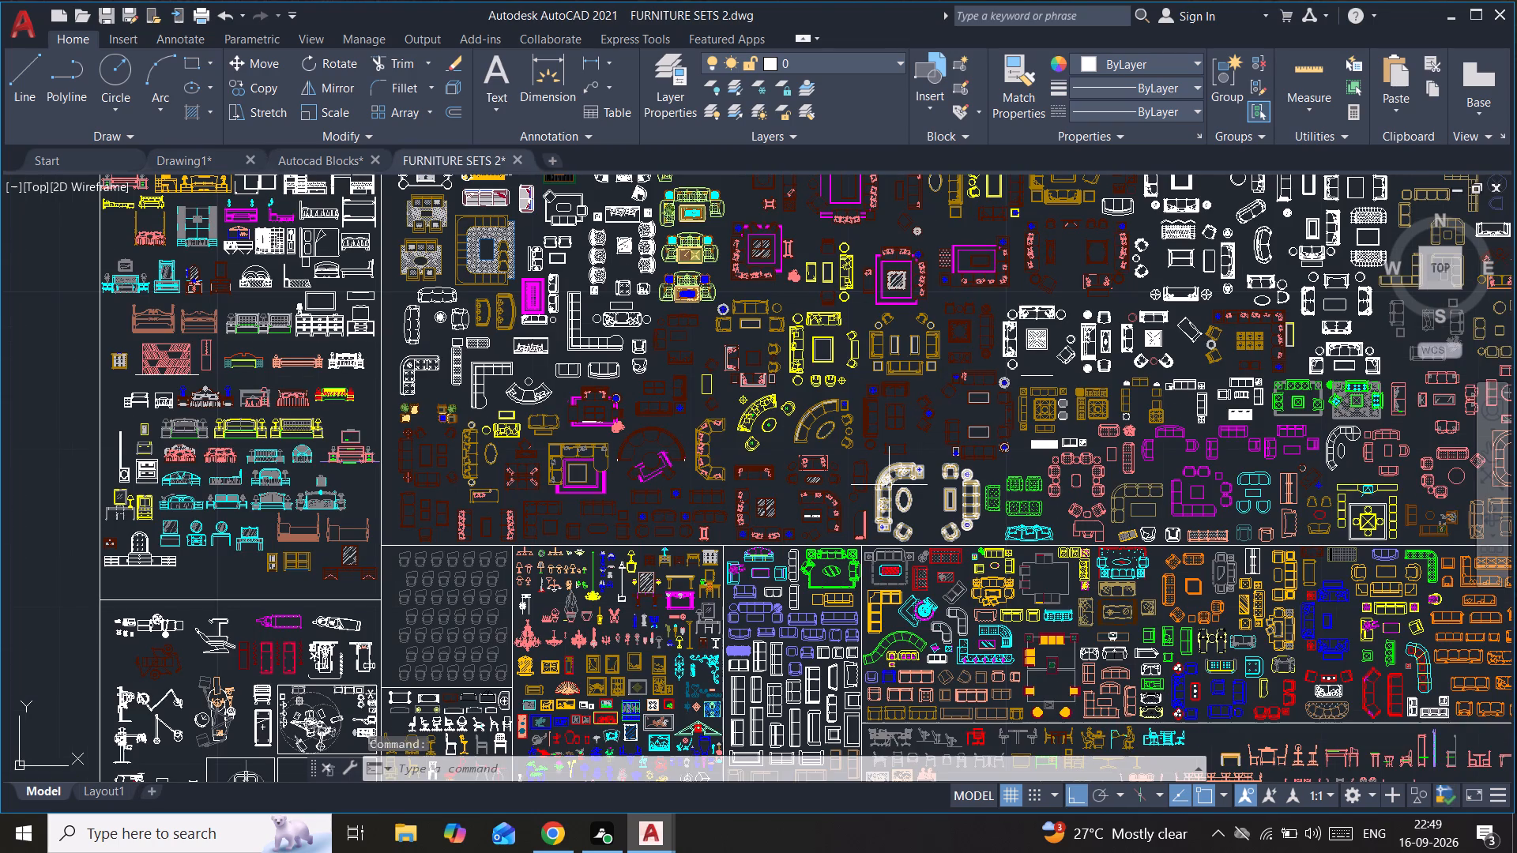
{"action": "scroll", "coordinate": [890, 481], "scroll_direction": "down", "scroll_amount": 5}
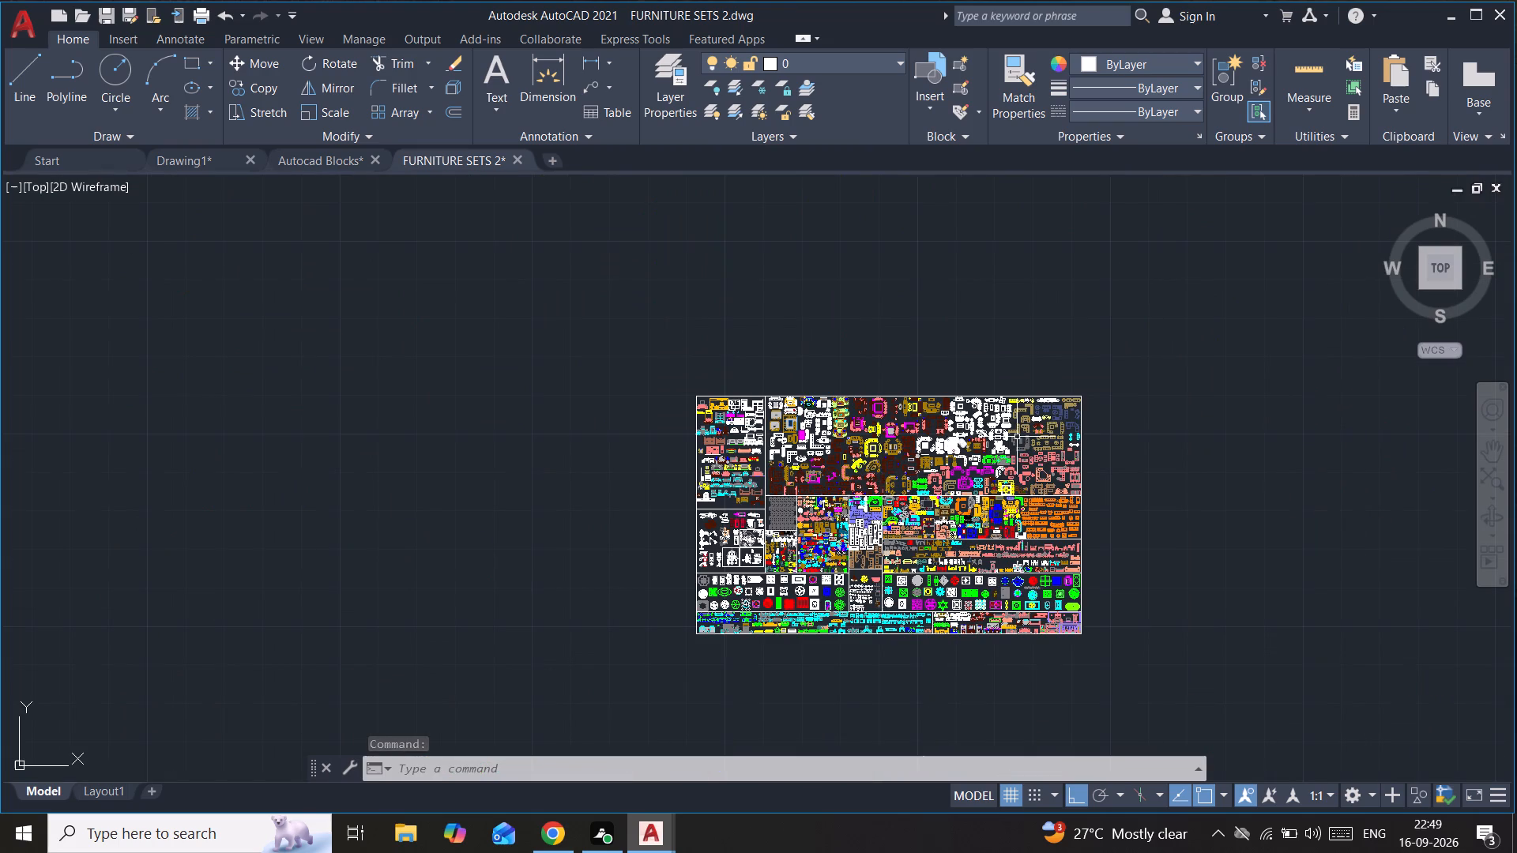
{"action": "scroll", "coordinate": [1023, 437], "scroll_direction": "up", "scroll_amount": 2}
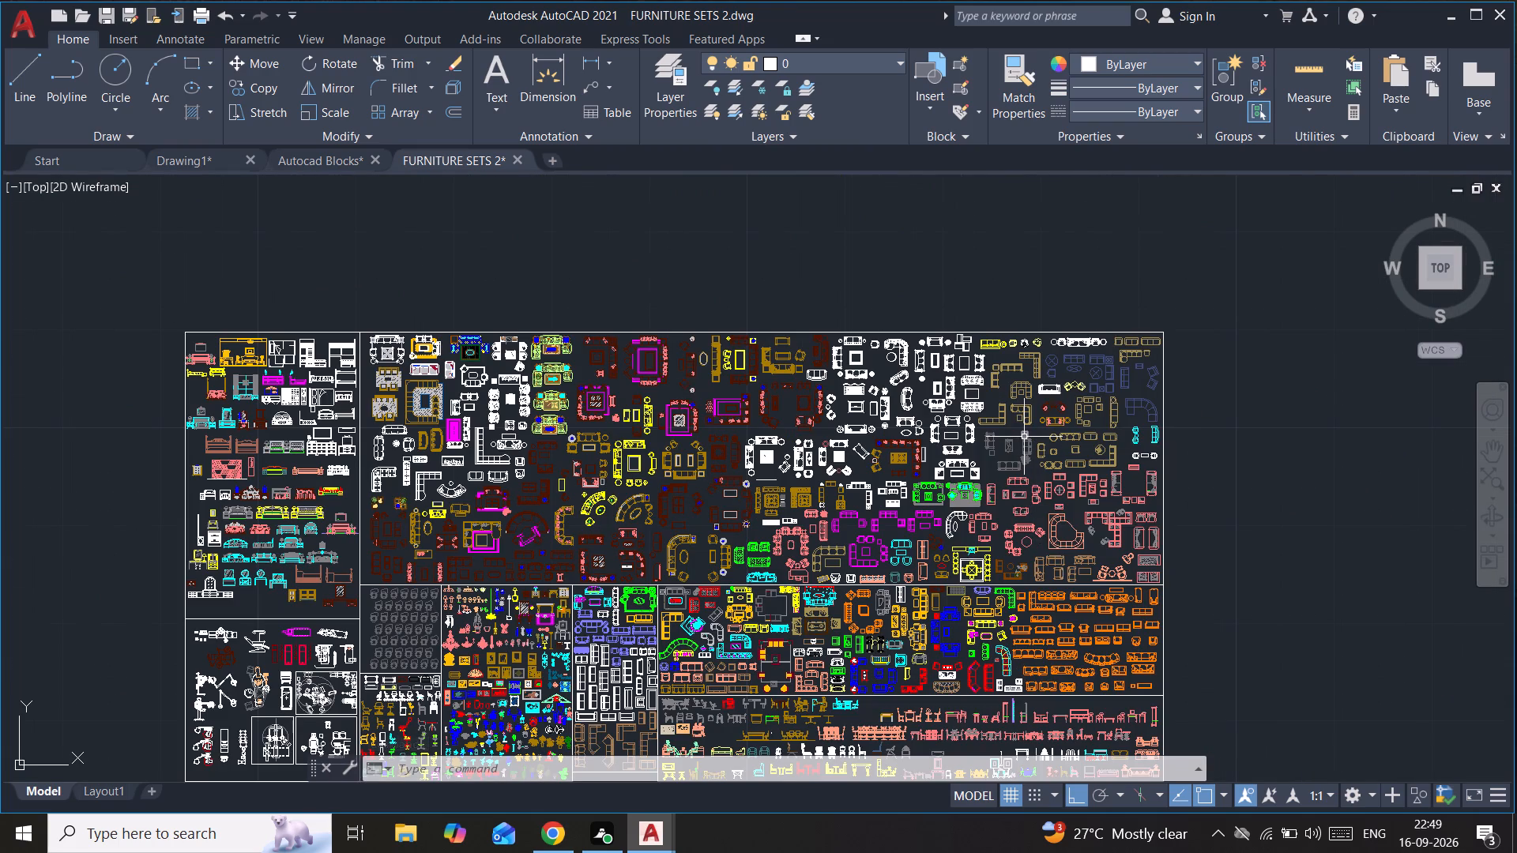
{"action": "left_click", "coordinate": [321, 156]}
{"action": "scroll", "coordinate": [1243, 477], "scroll_direction": "down", "scroll_amount": 2}
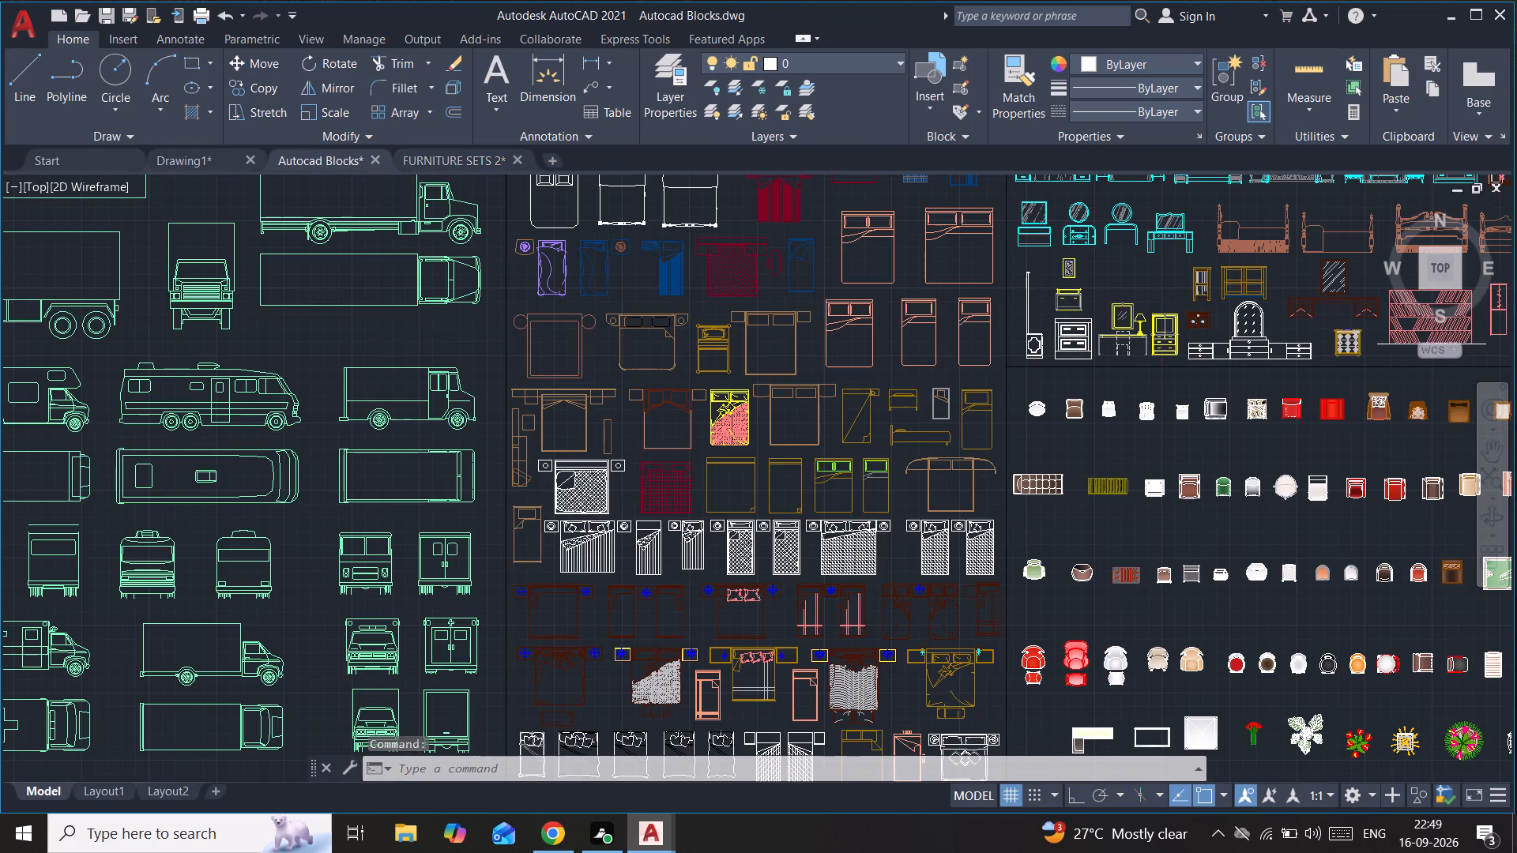
{"action": "scroll", "coordinate": [969, 570], "scroll_direction": "down", "scroll_amount": 3}
{"action": "scroll", "coordinate": [1080, 472], "scroll_direction": "down", "scroll_amount": 3}
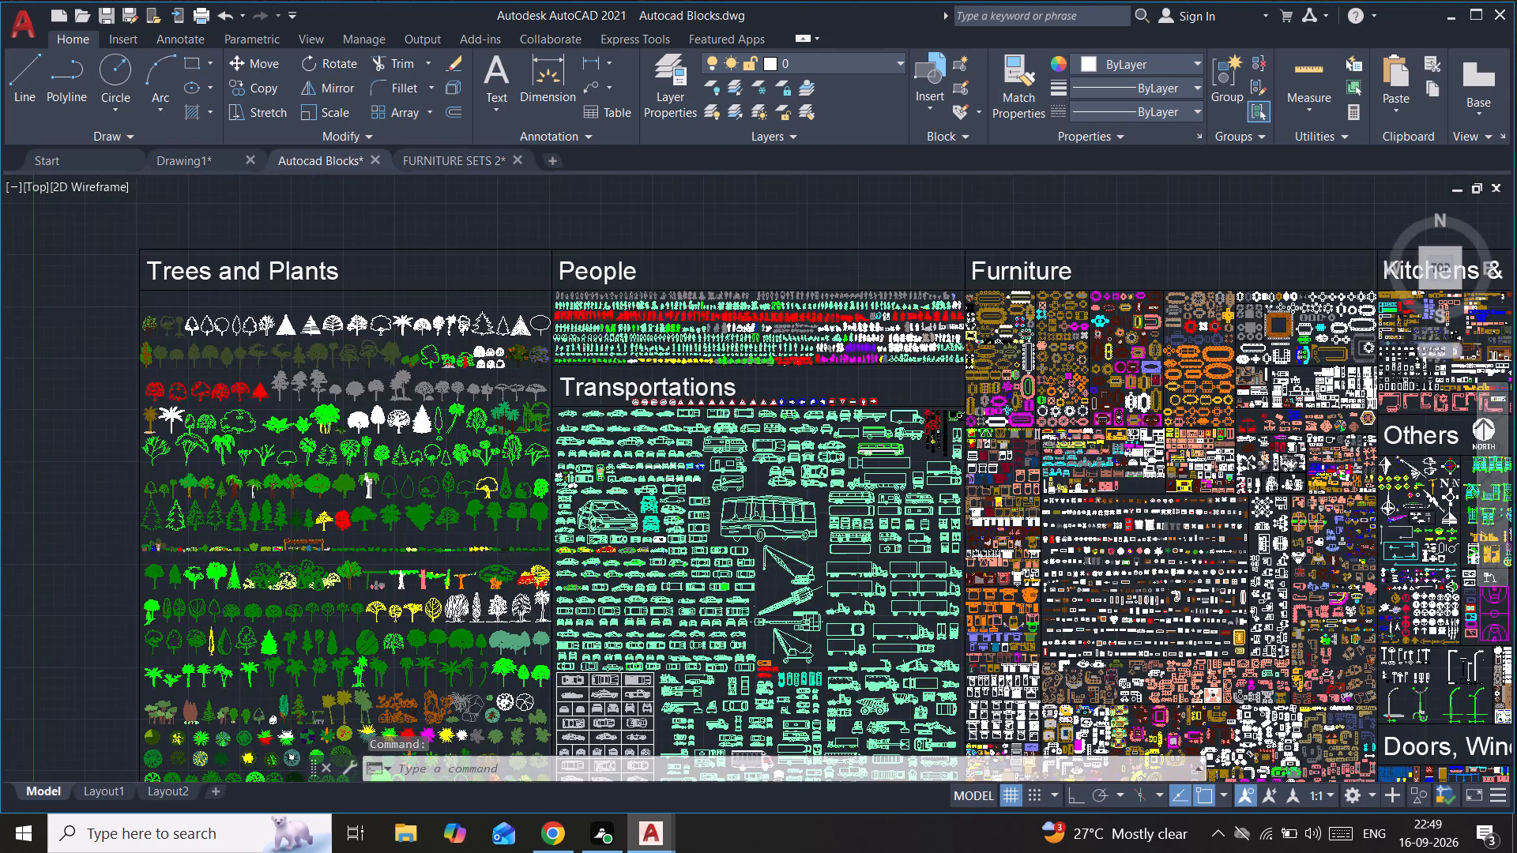
{"action": "middle_click_drag", "start_coordinate": [1141, 426], "coordinate": [602, 475]}
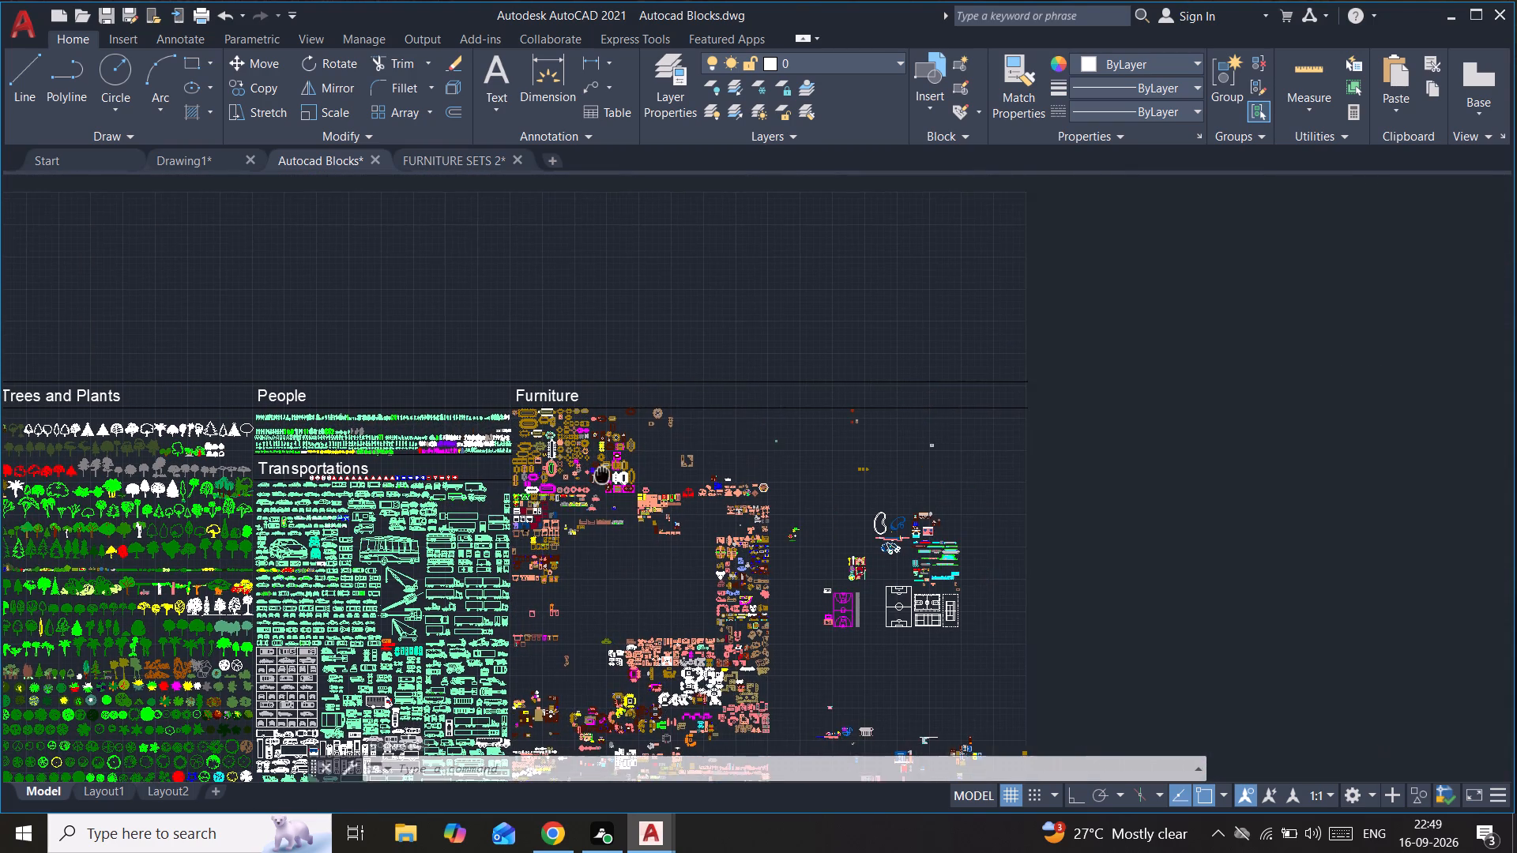
{"action": "scroll", "coordinate": [820, 460], "scroll_direction": "up", "scroll_amount": 1}
{"action": "scroll", "coordinate": [895, 450], "scroll_direction": "up", "scroll_amount": 2}
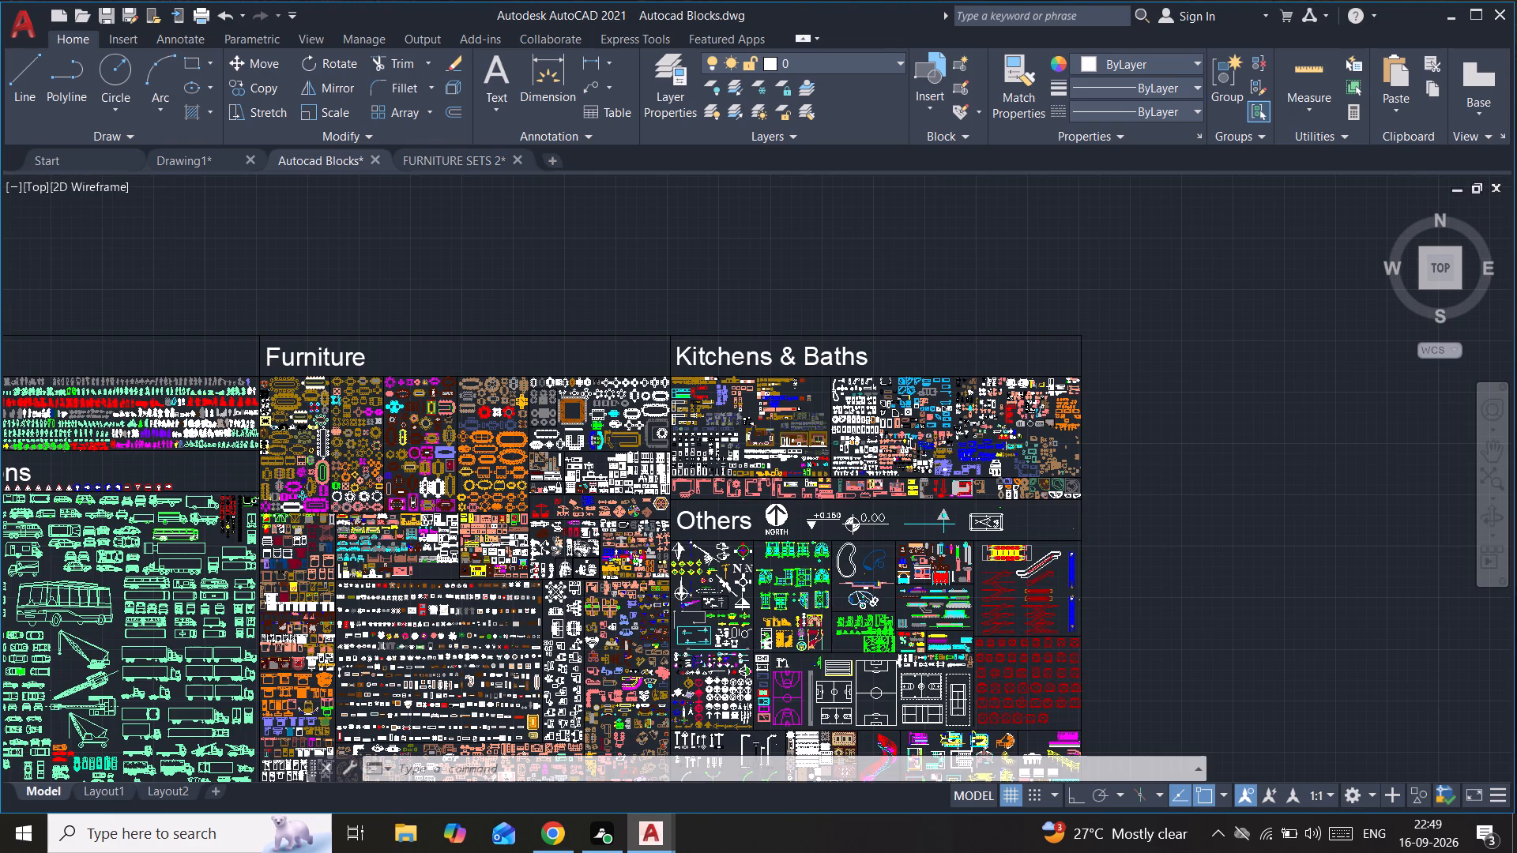
{"action": "scroll", "coordinate": [895, 450], "scroll_direction": "up", "scroll_amount": 3}
{"action": "middle_click_drag", "start_coordinate": [895, 450], "coordinate": [887, 563]}
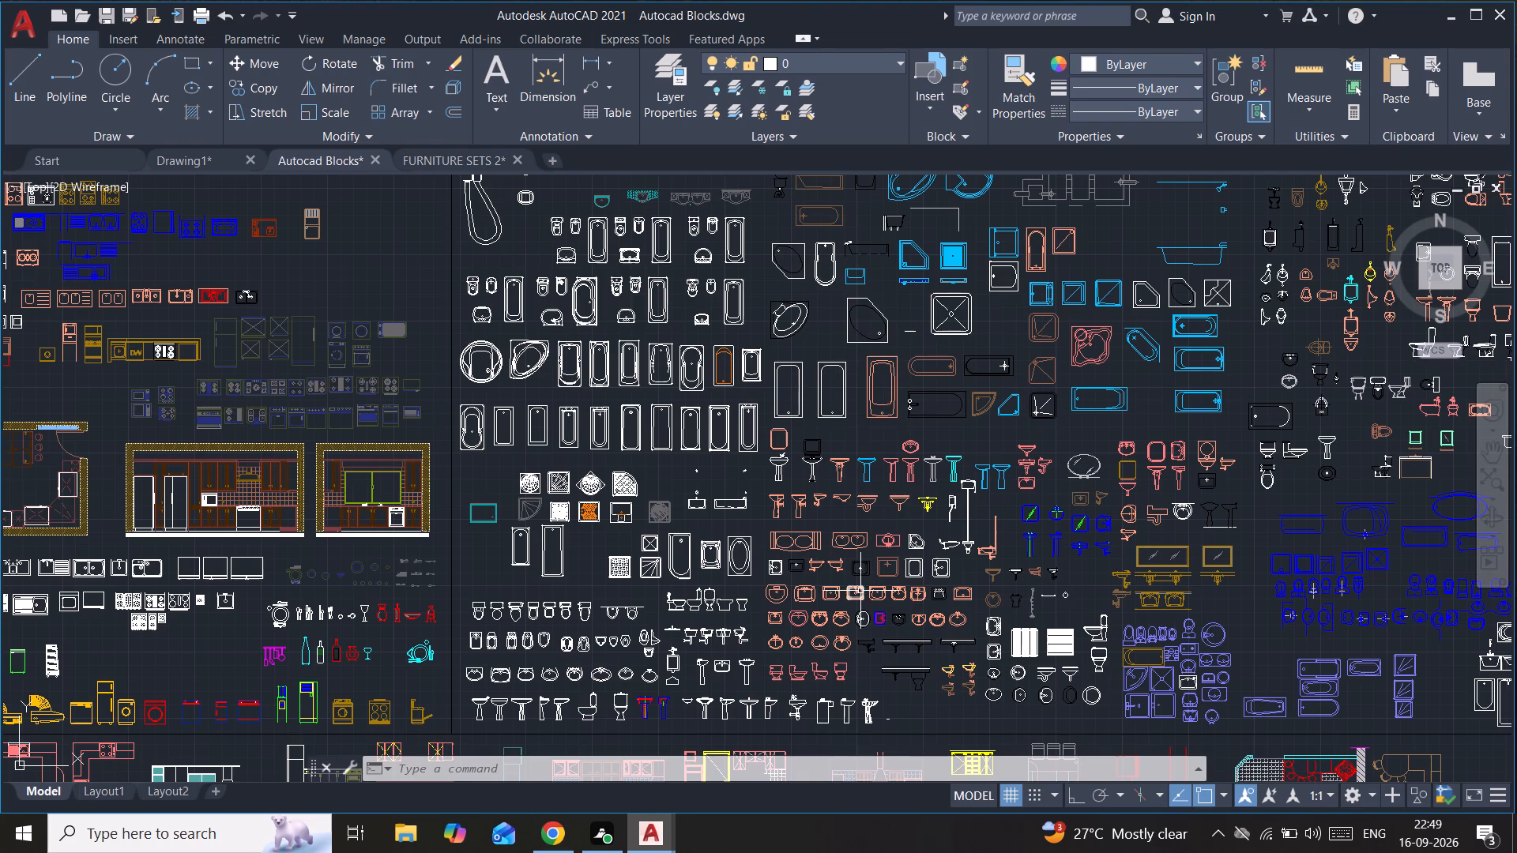
{"action": "middle_click_drag", "start_coordinate": [1140, 272], "coordinate": [1071, 454]}
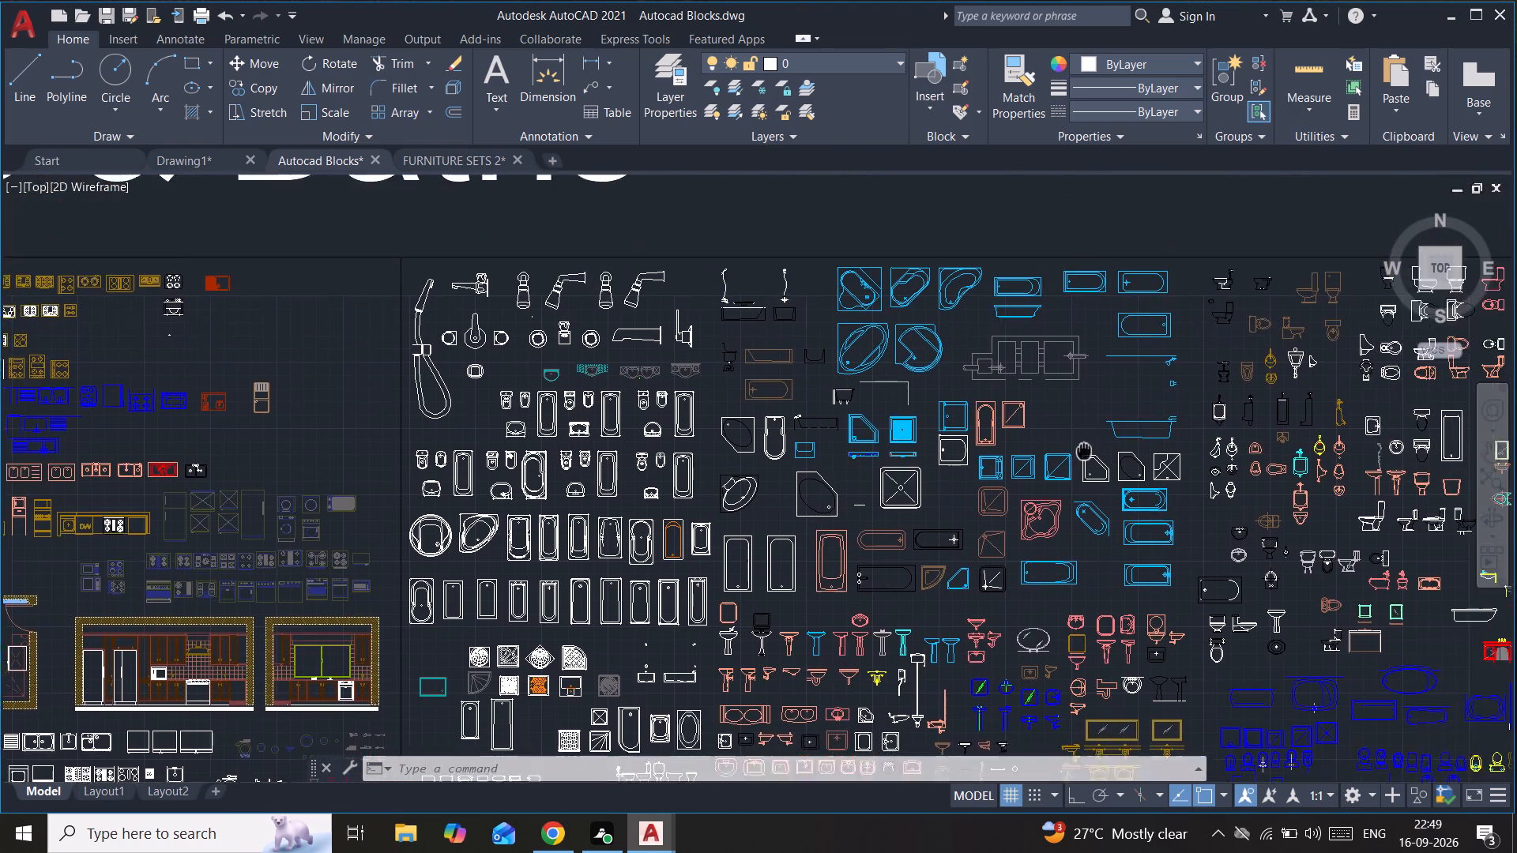
{"action": "middle_click_drag", "start_coordinate": [1071, 454], "coordinate": [742, 396]}
{"action": "scroll", "coordinate": [1234, 355], "scroll_direction": "up", "scroll_amount": 2}
Copy the orange plan-view toilet with a rectangular tank from the Autocad Blocks drawing and paste it west of the plan in Drawing1.
{"action": "left_click_drag", "start_coordinate": [1267, 302], "coordinate": [1233, 353]}
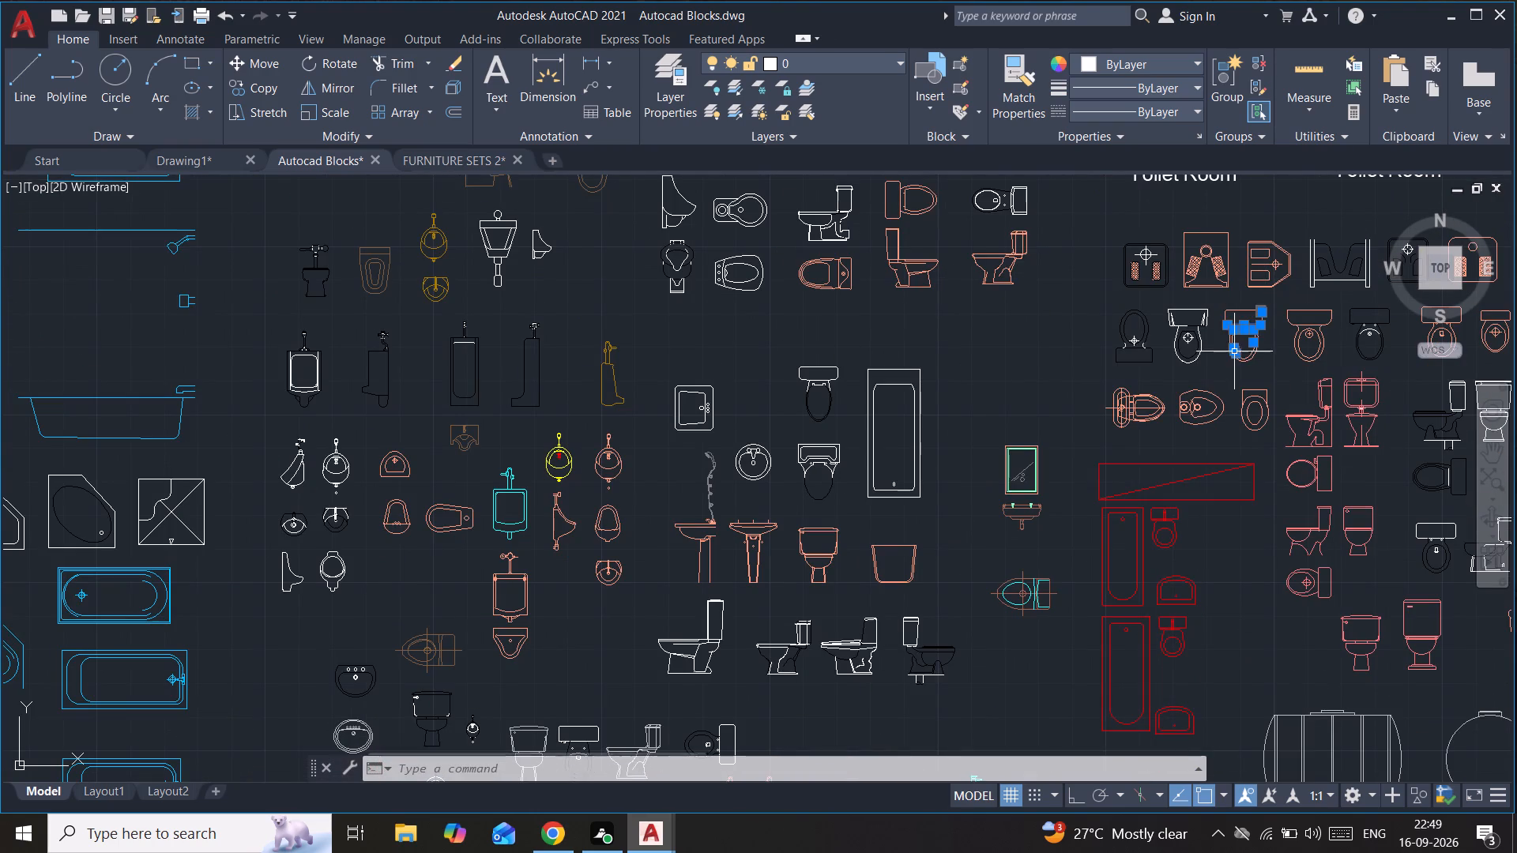
{"action": "scroll", "coordinate": [1238, 307], "scroll_direction": "up", "scroll_amount": 2}
{"action": "middle_click_drag", "start_coordinate": [1222, 310], "coordinate": [837, 325]}
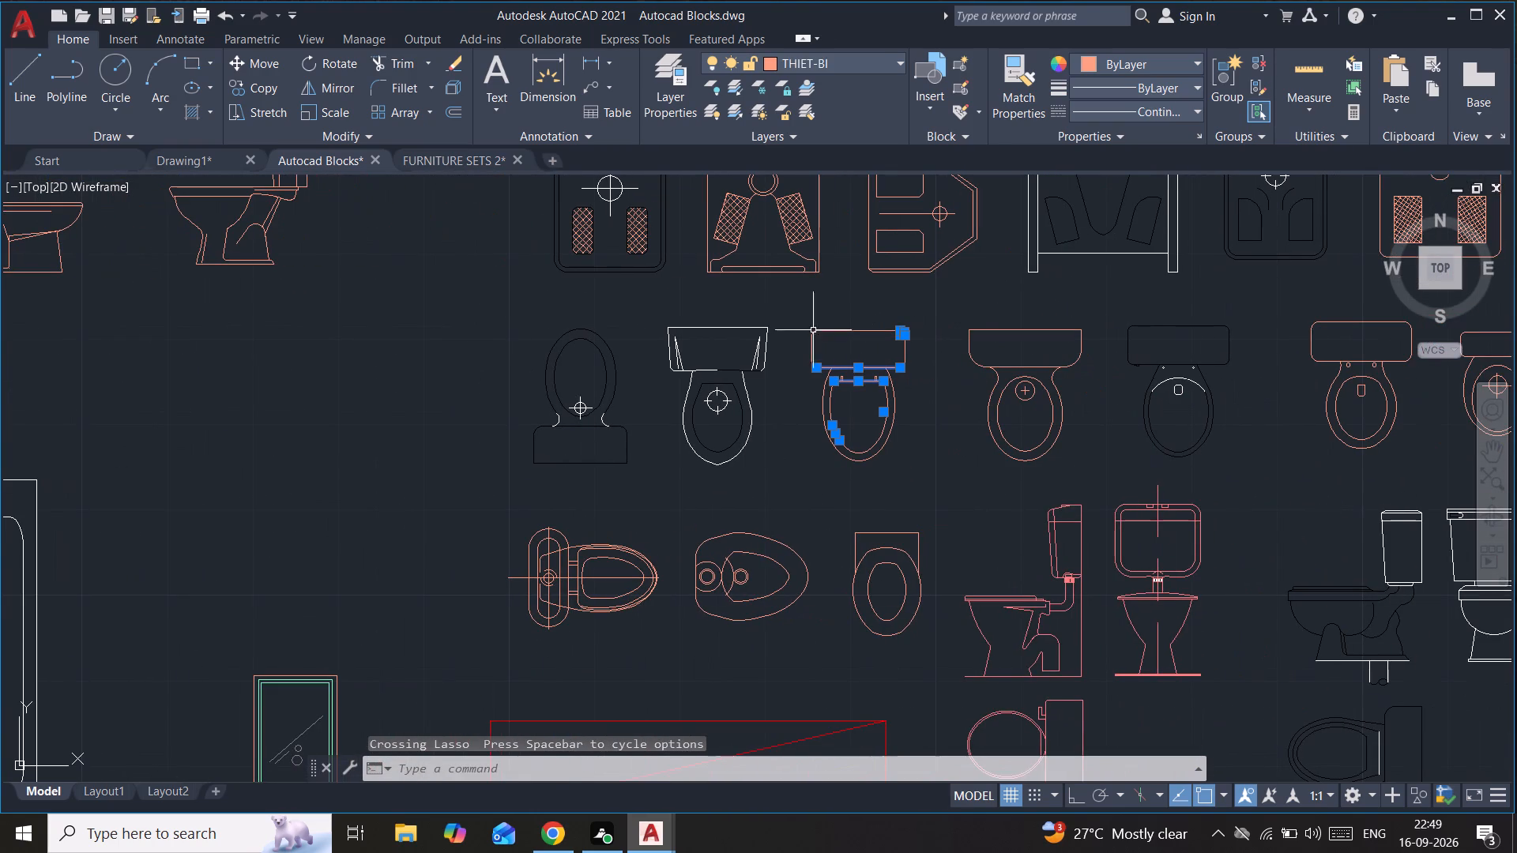
{"action": "left_click", "coordinate": [789, 307]}
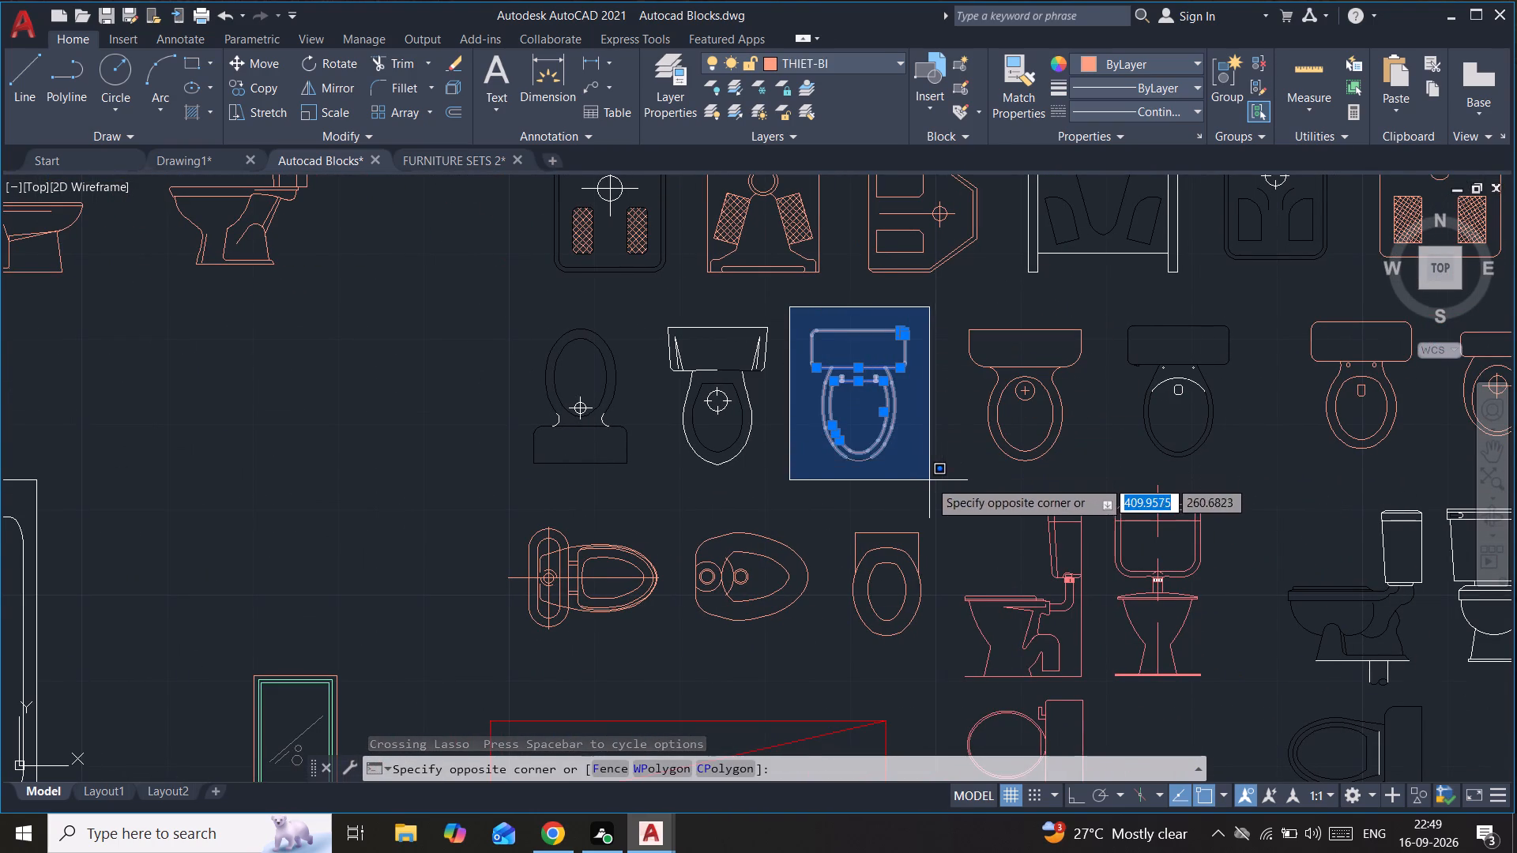
{"action": "left_click", "coordinate": [930, 482]}
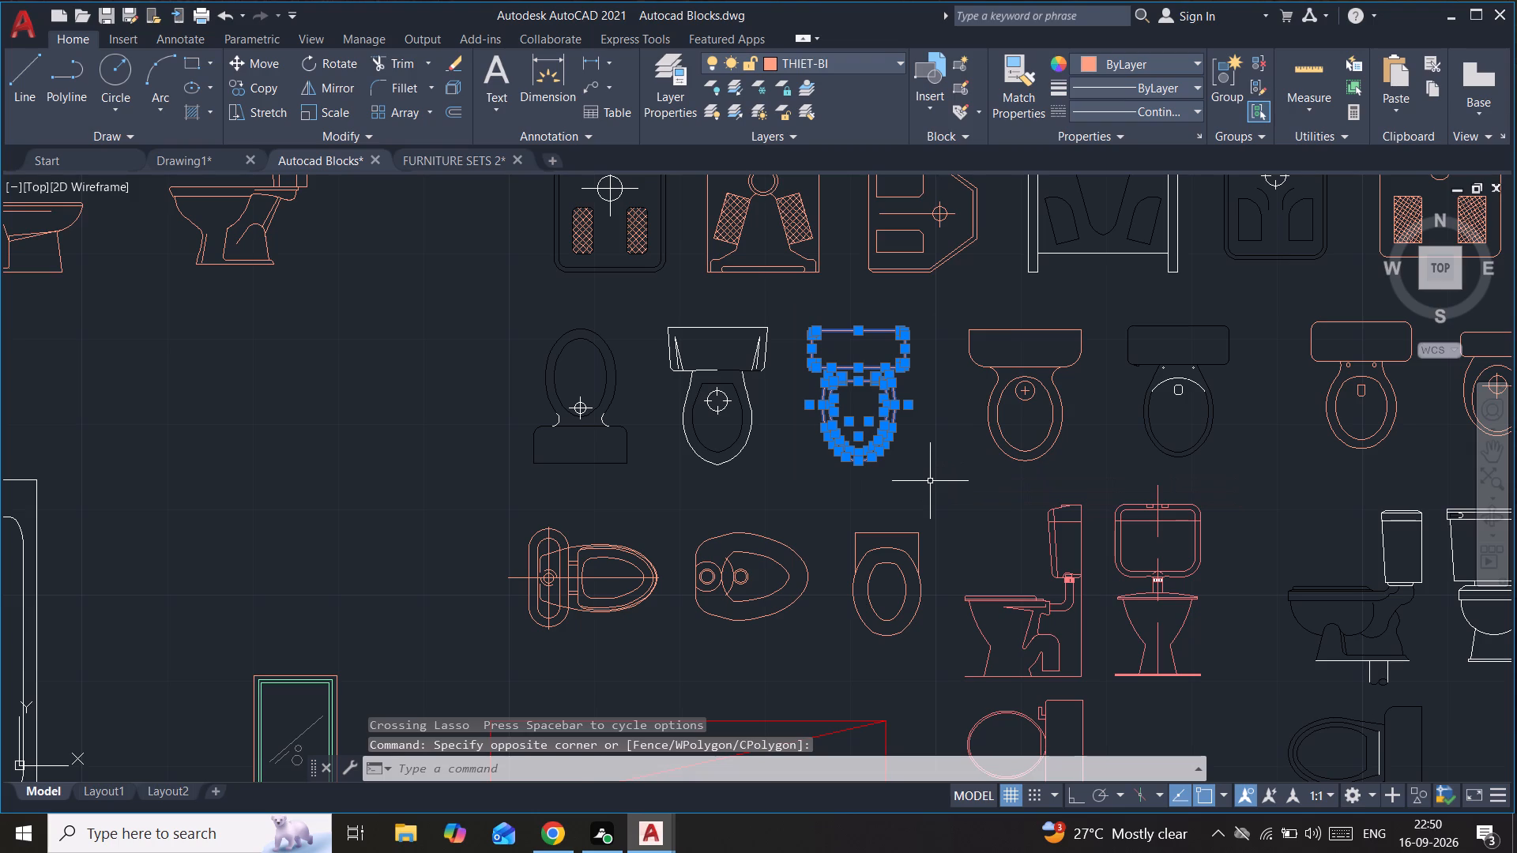
{"action": "key", "text": "ctrl+c"}
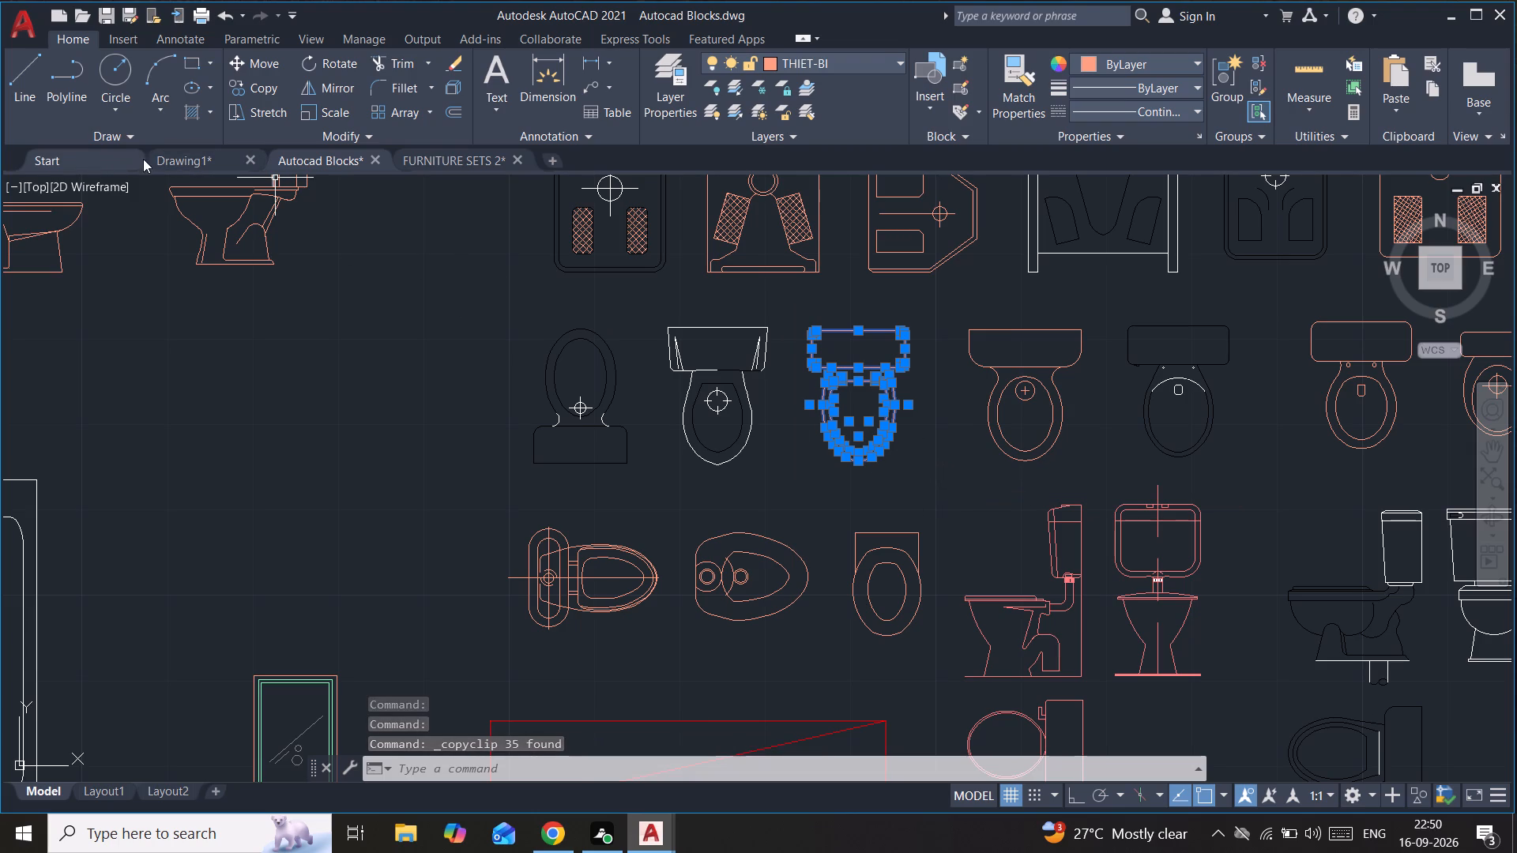
{"action": "left_click", "coordinate": [166, 157]}
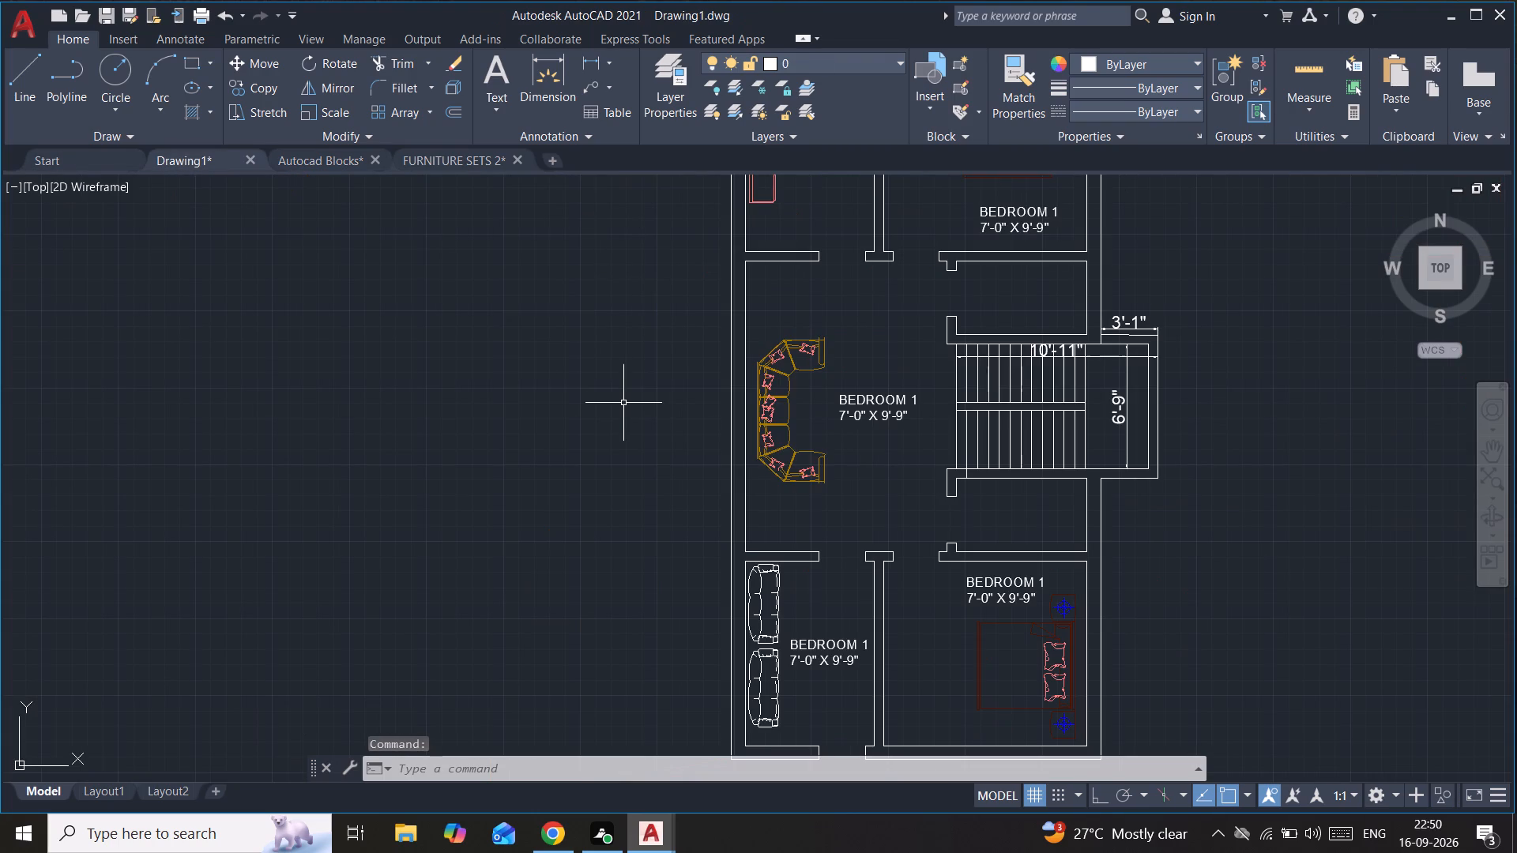
{"action": "key", "text": "ctrl+v"}
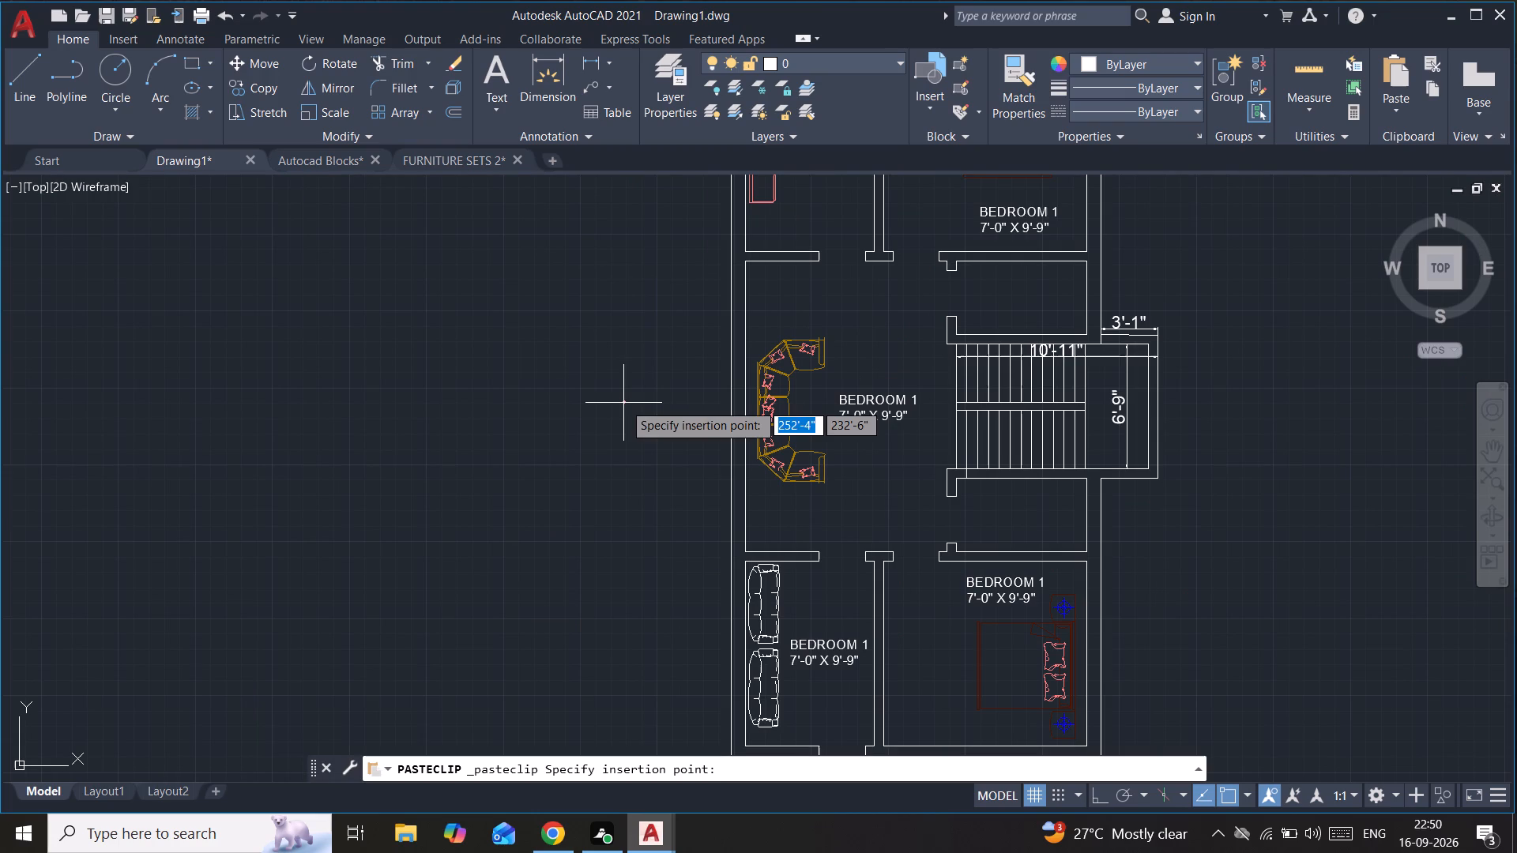
{"action": "left_click", "coordinate": [623, 404]}
Scale the pasted toilet up freehand about its insertion point to suit the plan's small rooms.
{"action": "left_click", "coordinate": [649, 383]}
{"action": "left_click", "coordinate": [559, 419]}
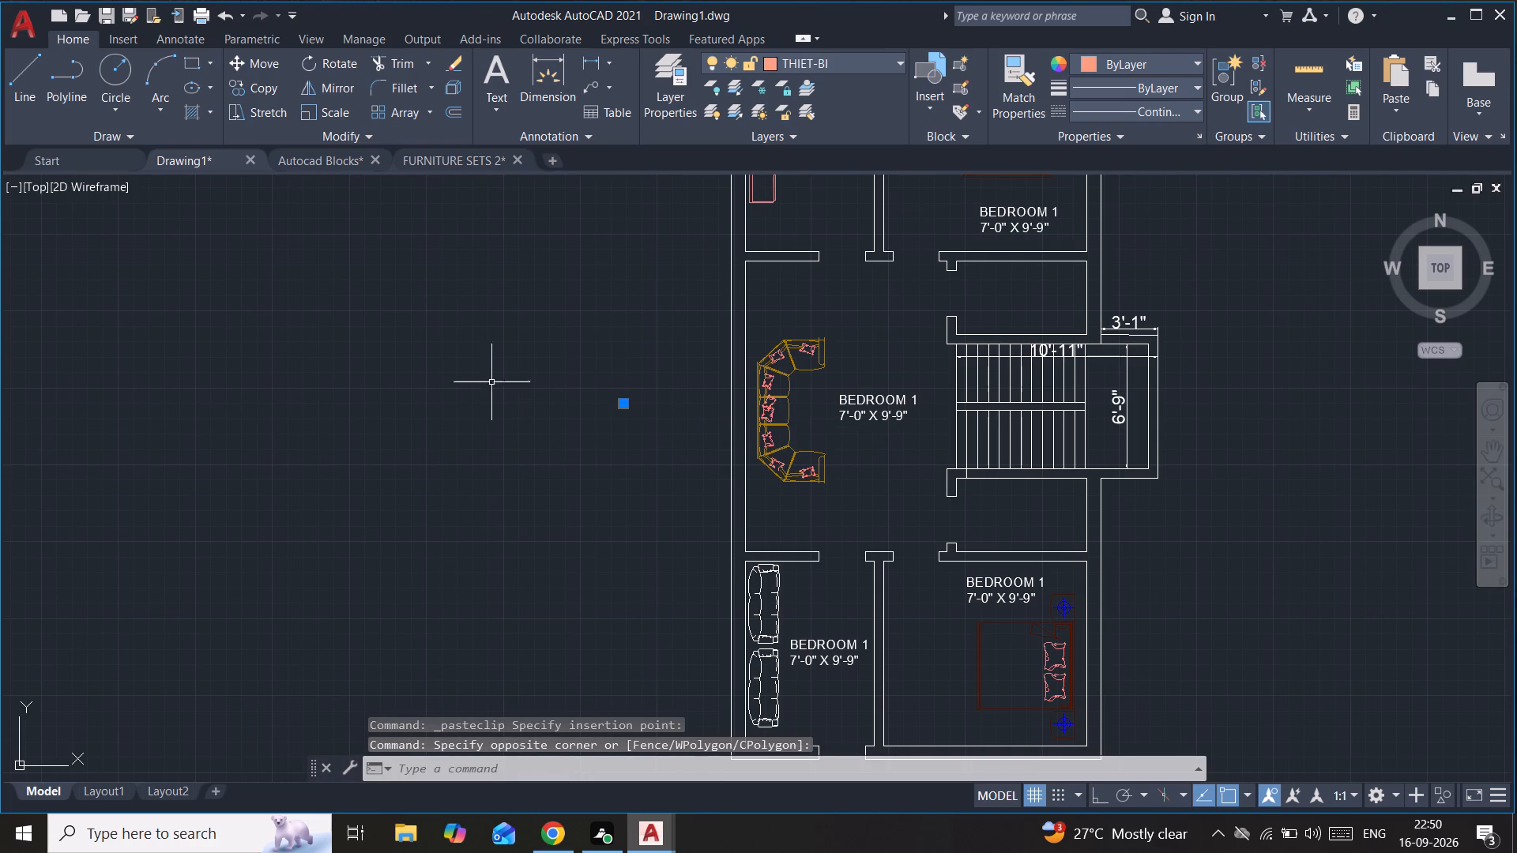
{"action": "left_click", "coordinate": [329, 100]}
{"action": "left_click", "coordinate": [326, 107]}
{"action": "left_click", "coordinate": [626, 404]}
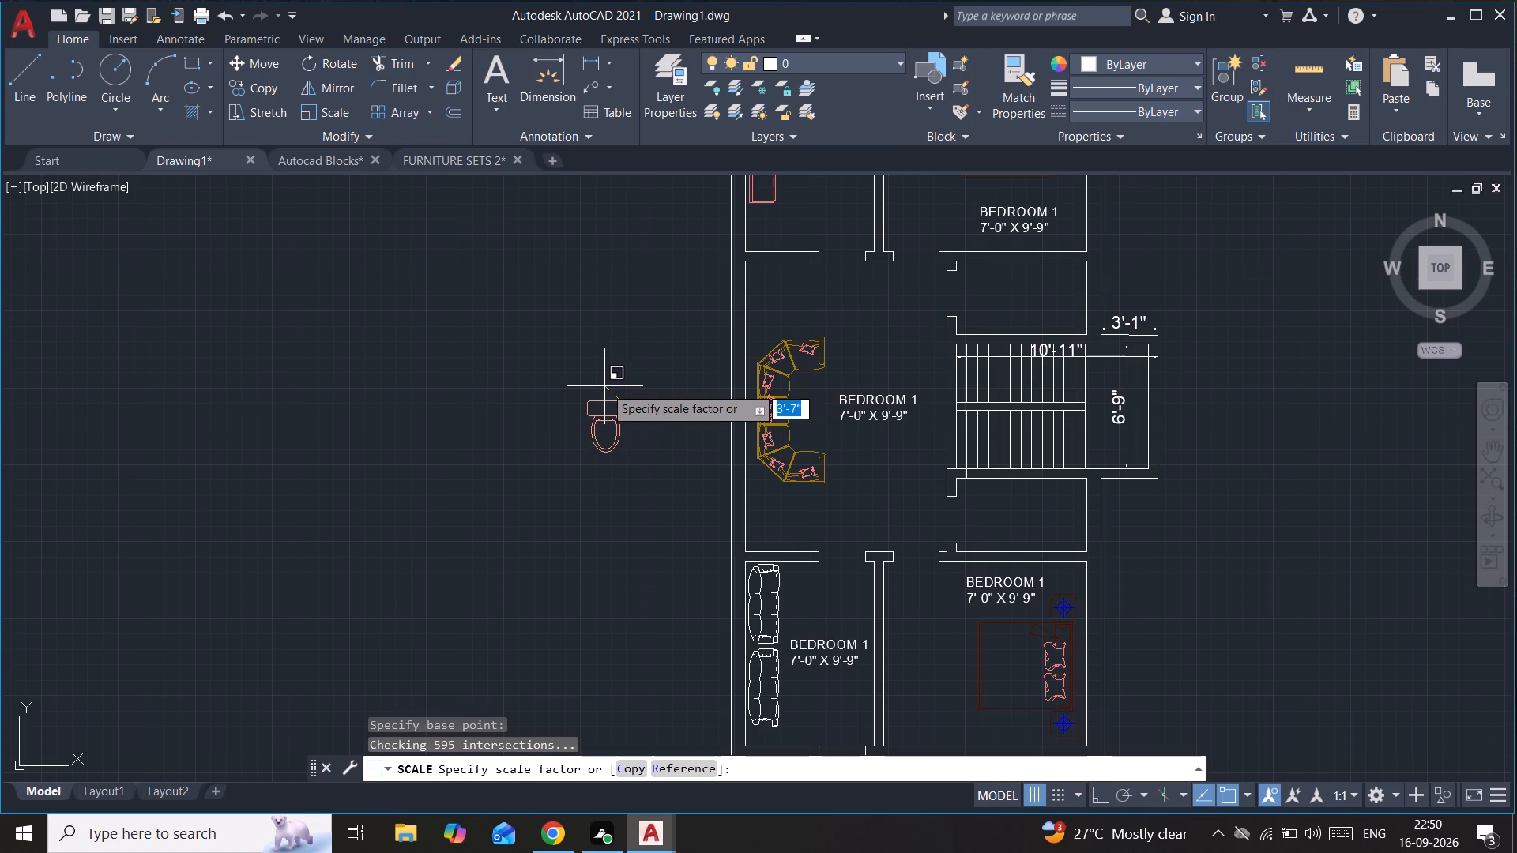
{"action": "left_click", "coordinate": [627, 386]}
Rotate the enlarged toilet 90° clockwise so its tank faces east.
{"action": "left_click", "coordinate": [635, 385]}
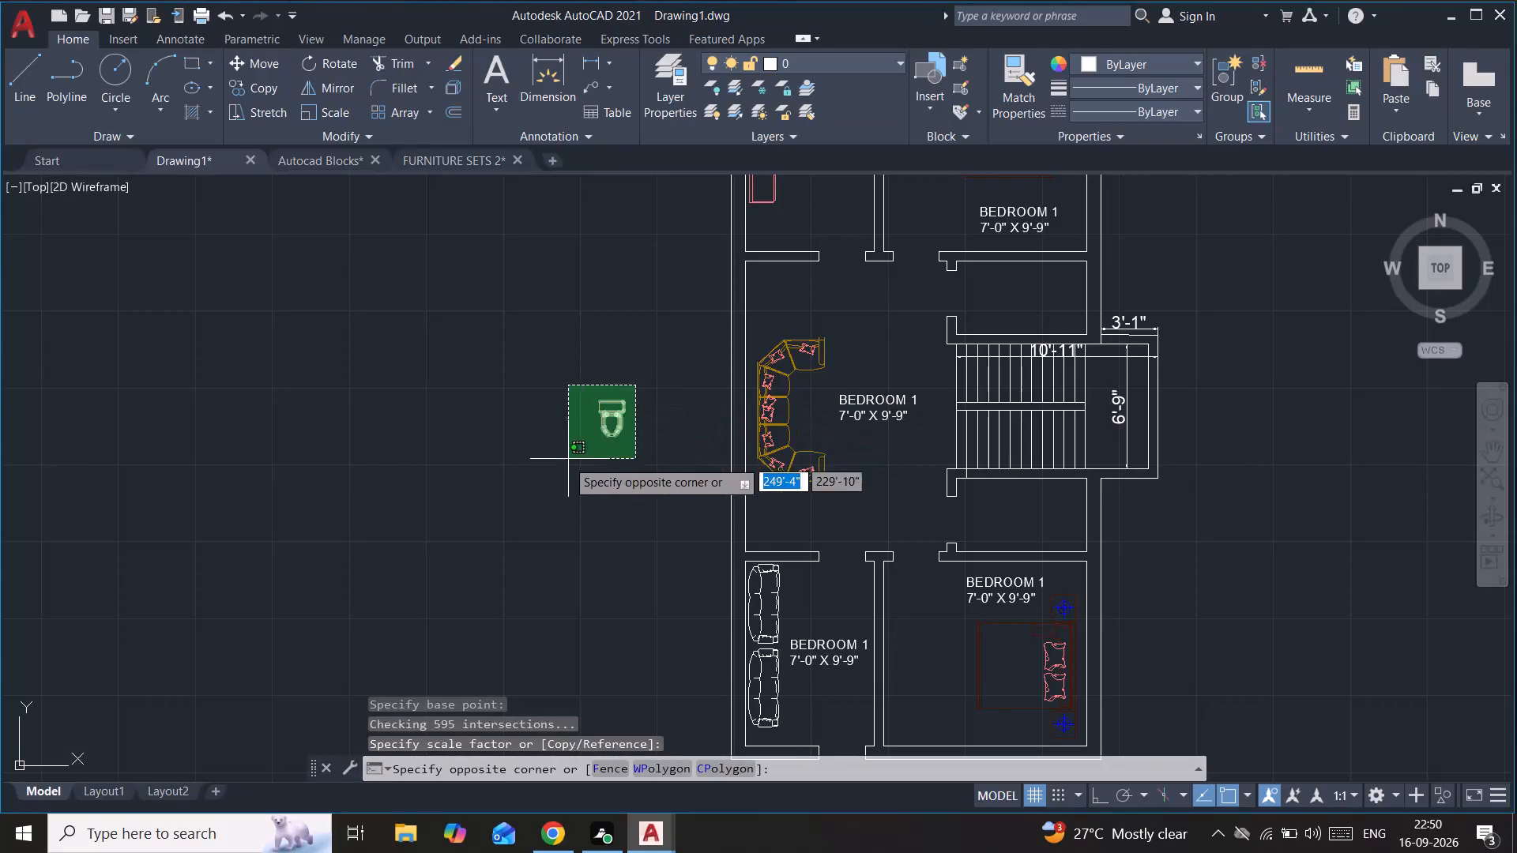
{"action": "left_click", "coordinate": [564, 463]}
{"action": "left_click", "coordinate": [341, 62]}
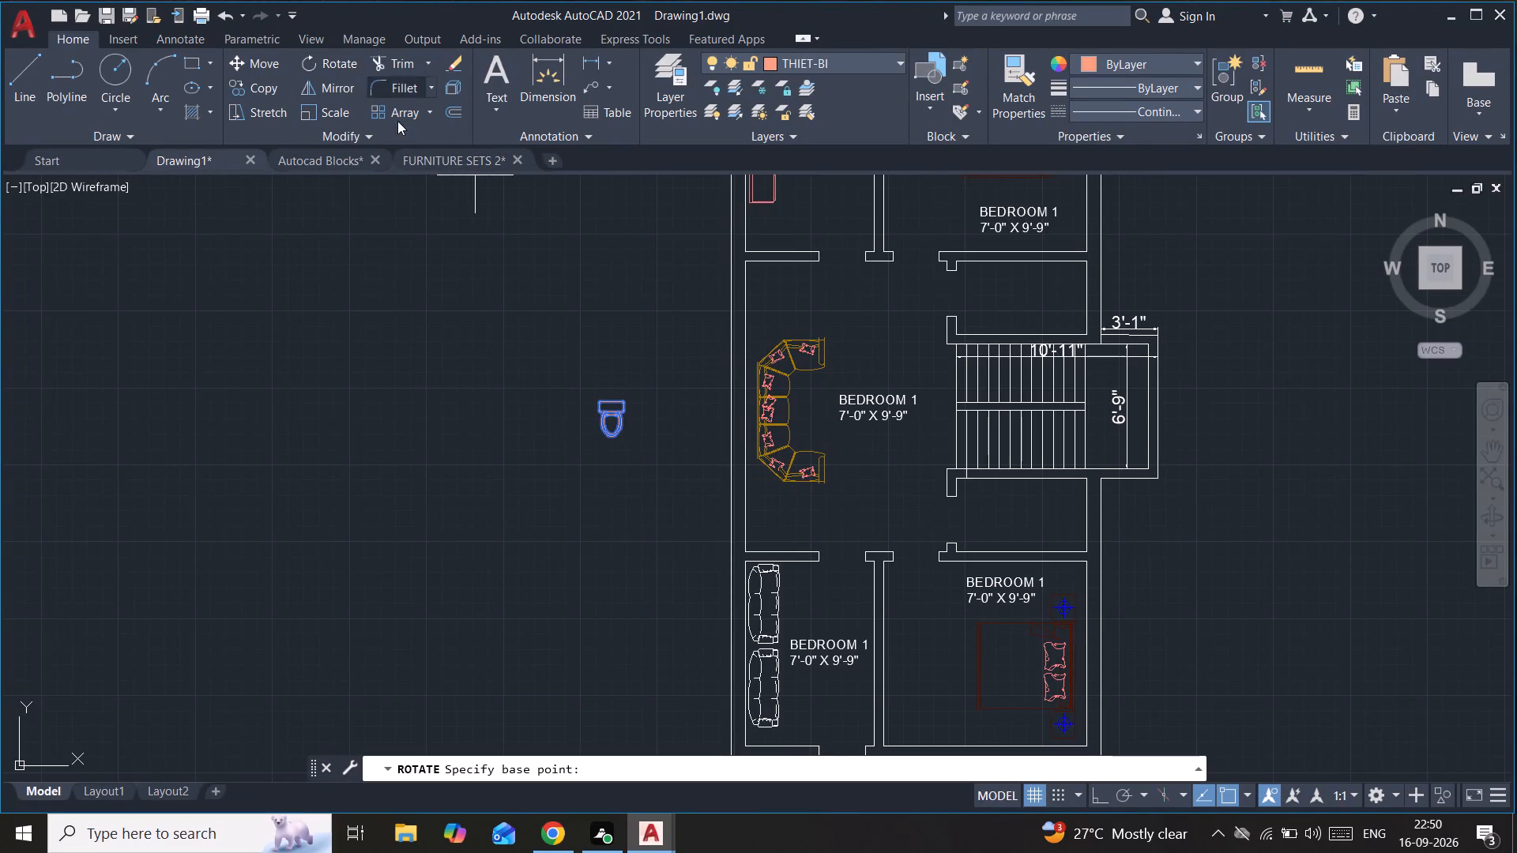
{"action": "left_click", "coordinate": [627, 406]}
{"action": "left_click", "coordinate": [627, 569]}
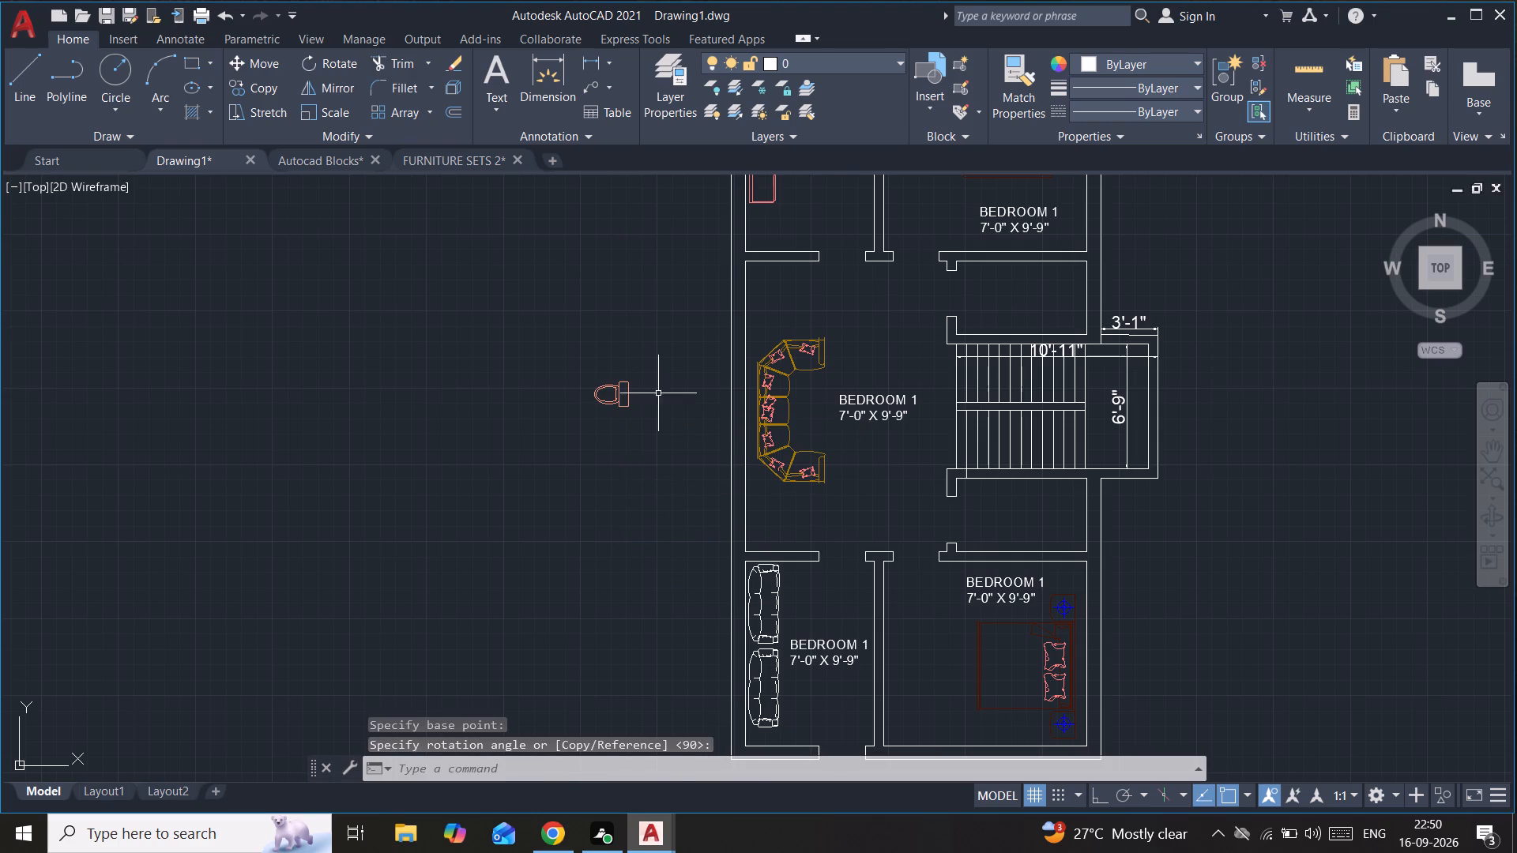
Copy the rotated toilet against the east walls of the small rooms north and south of the staircase.
{"action": "left_click", "coordinate": [657, 363]}
{"action": "left_click", "coordinate": [561, 493]}
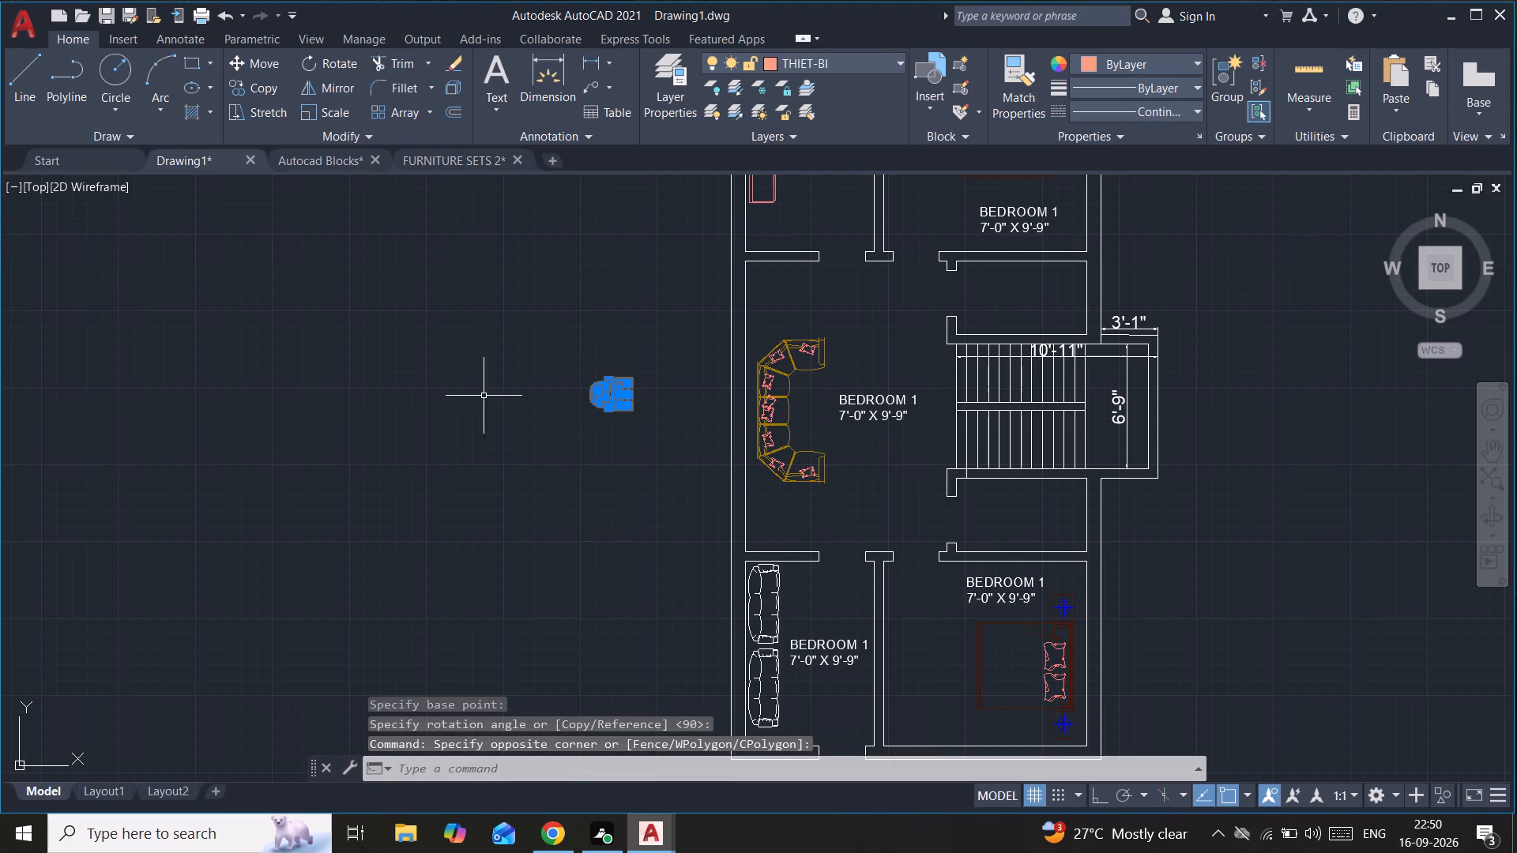
{"action": "left_click", "coordinate": [273, 81]}
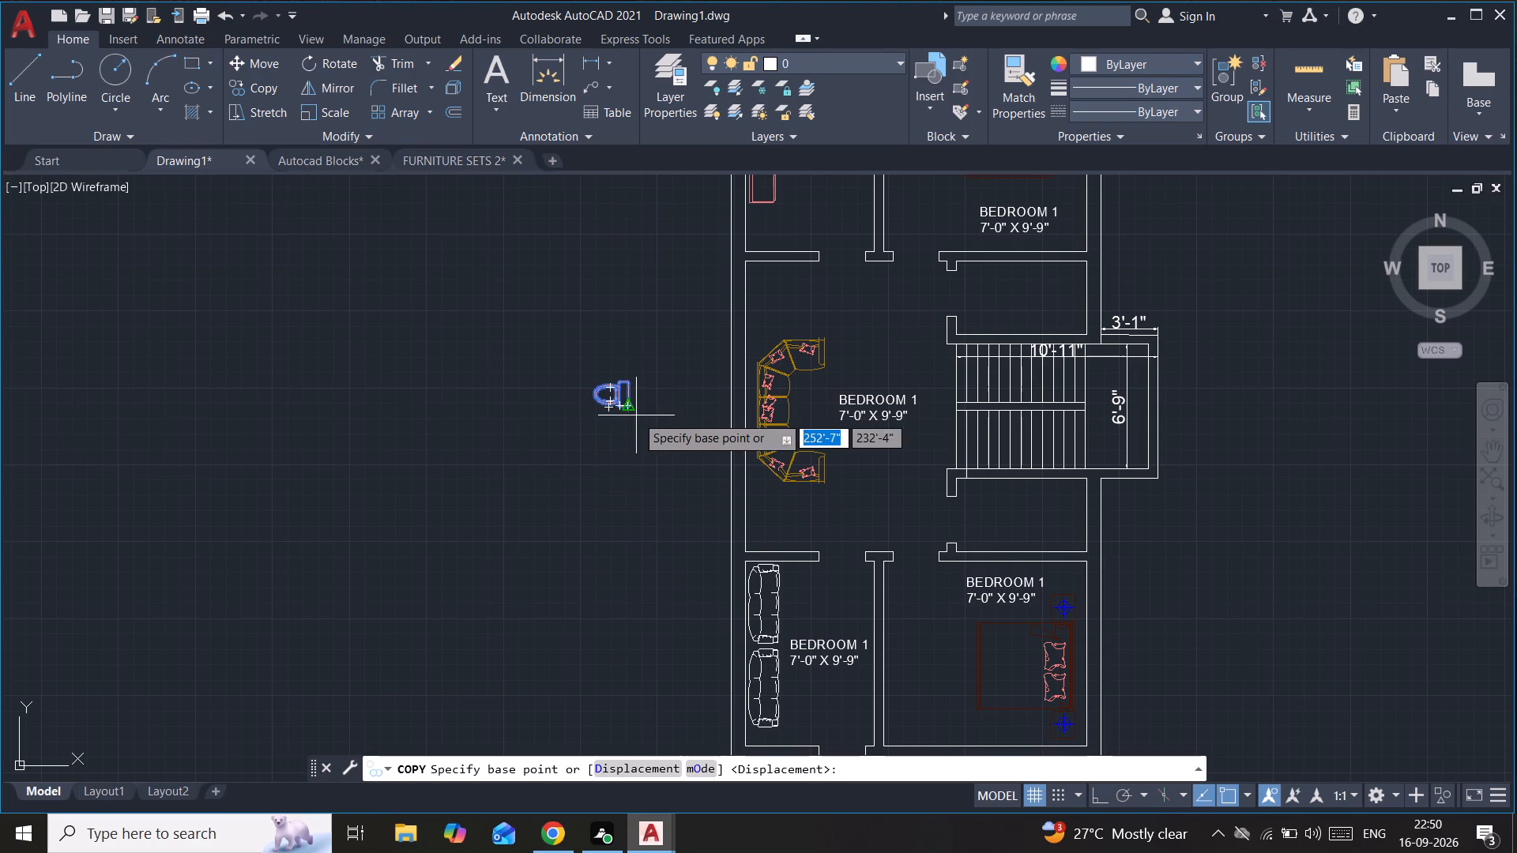
{"action": "left_click", "coordinate": [616, 393]}
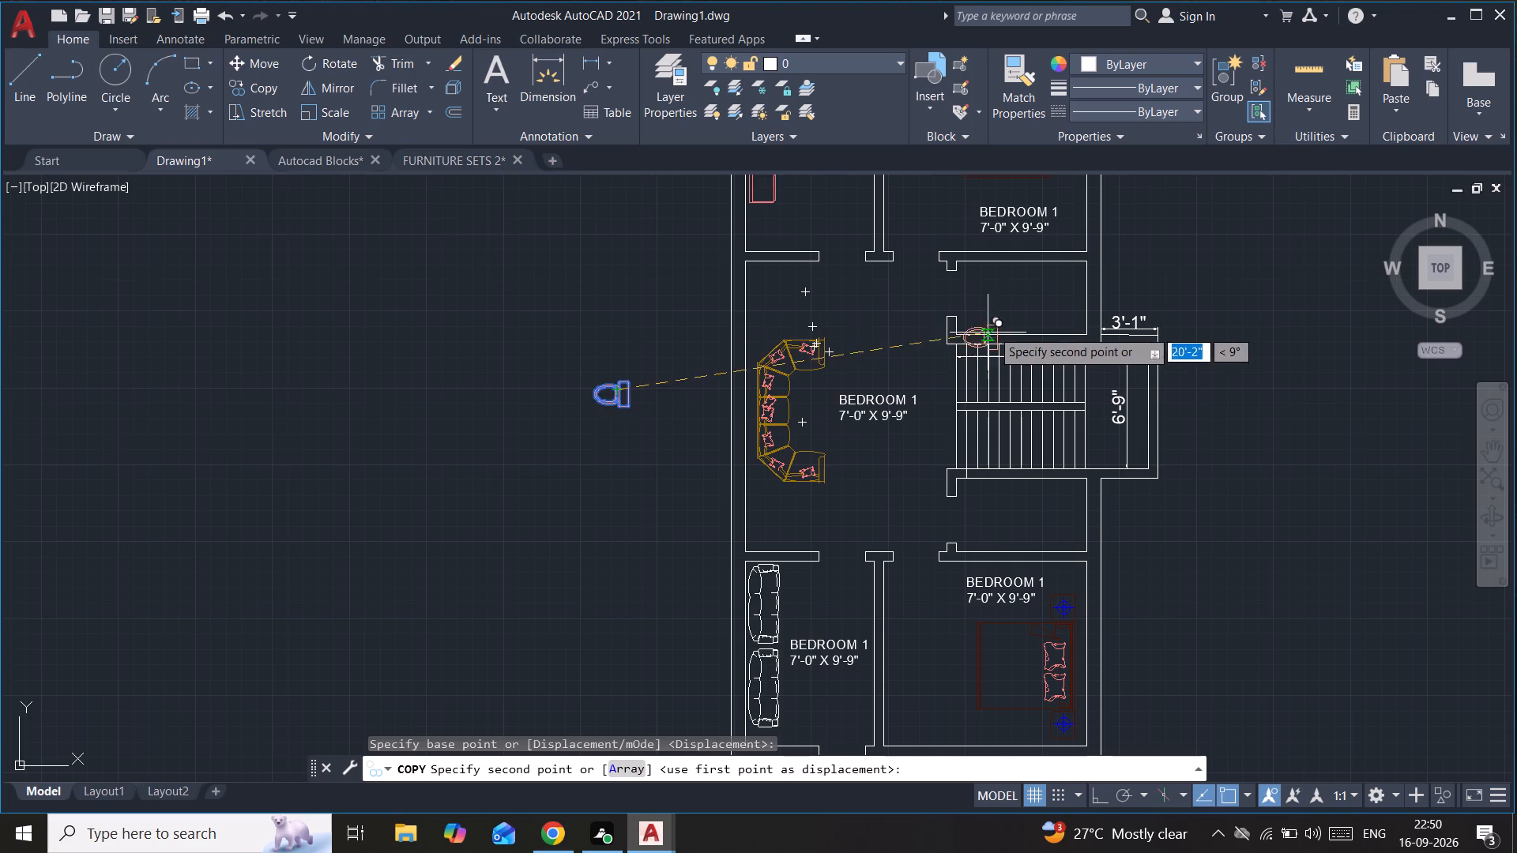
{"action": "scroll", "coordinate": [1042, 304], "scroll_direction": "up", "scroll_amount": 1}
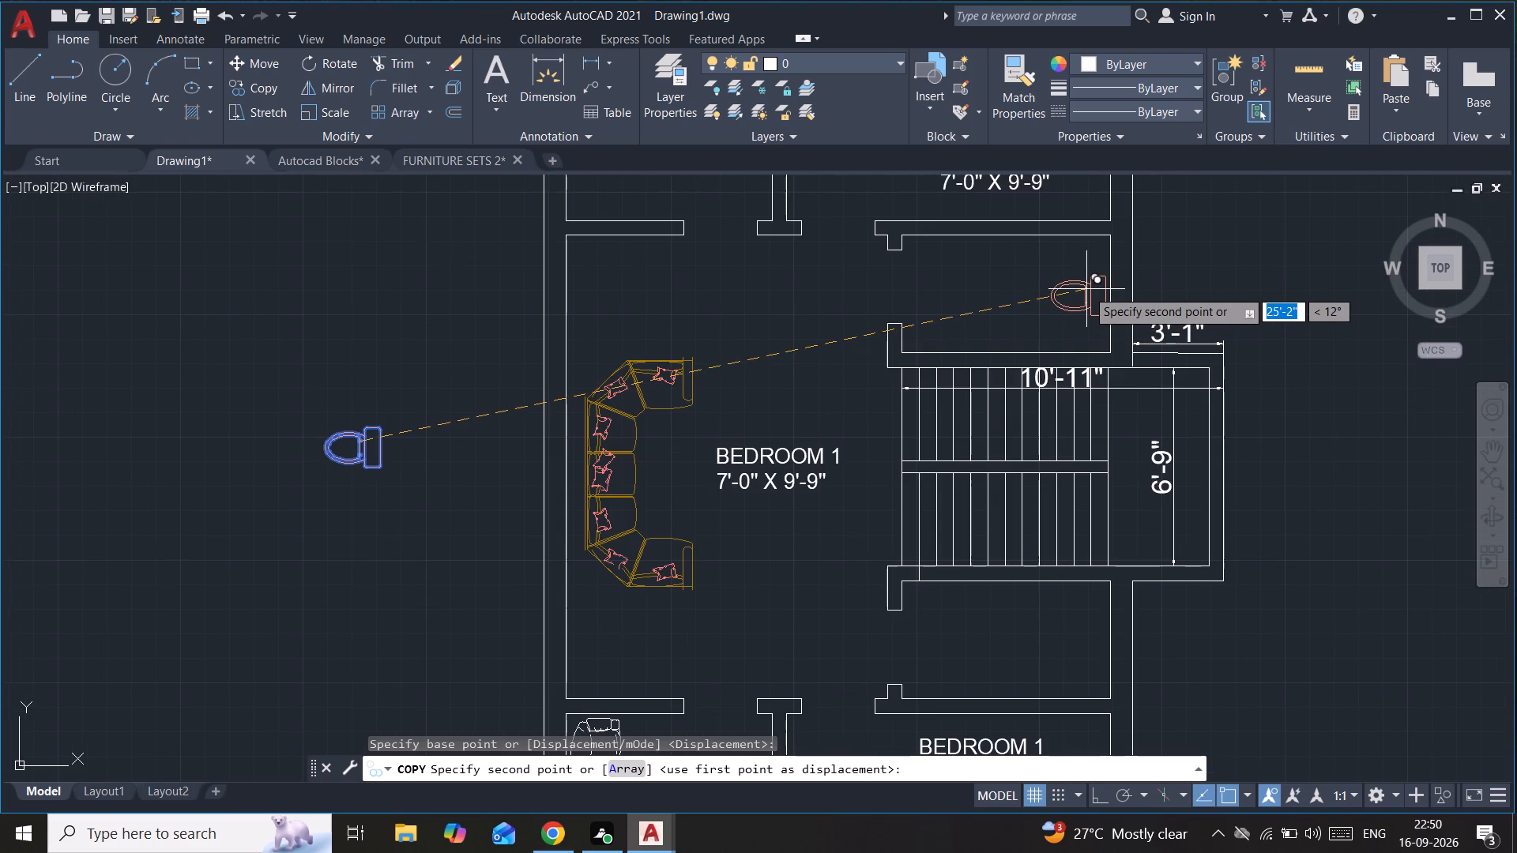
{"action": "left_click", "coordinate": [1086, 284]}
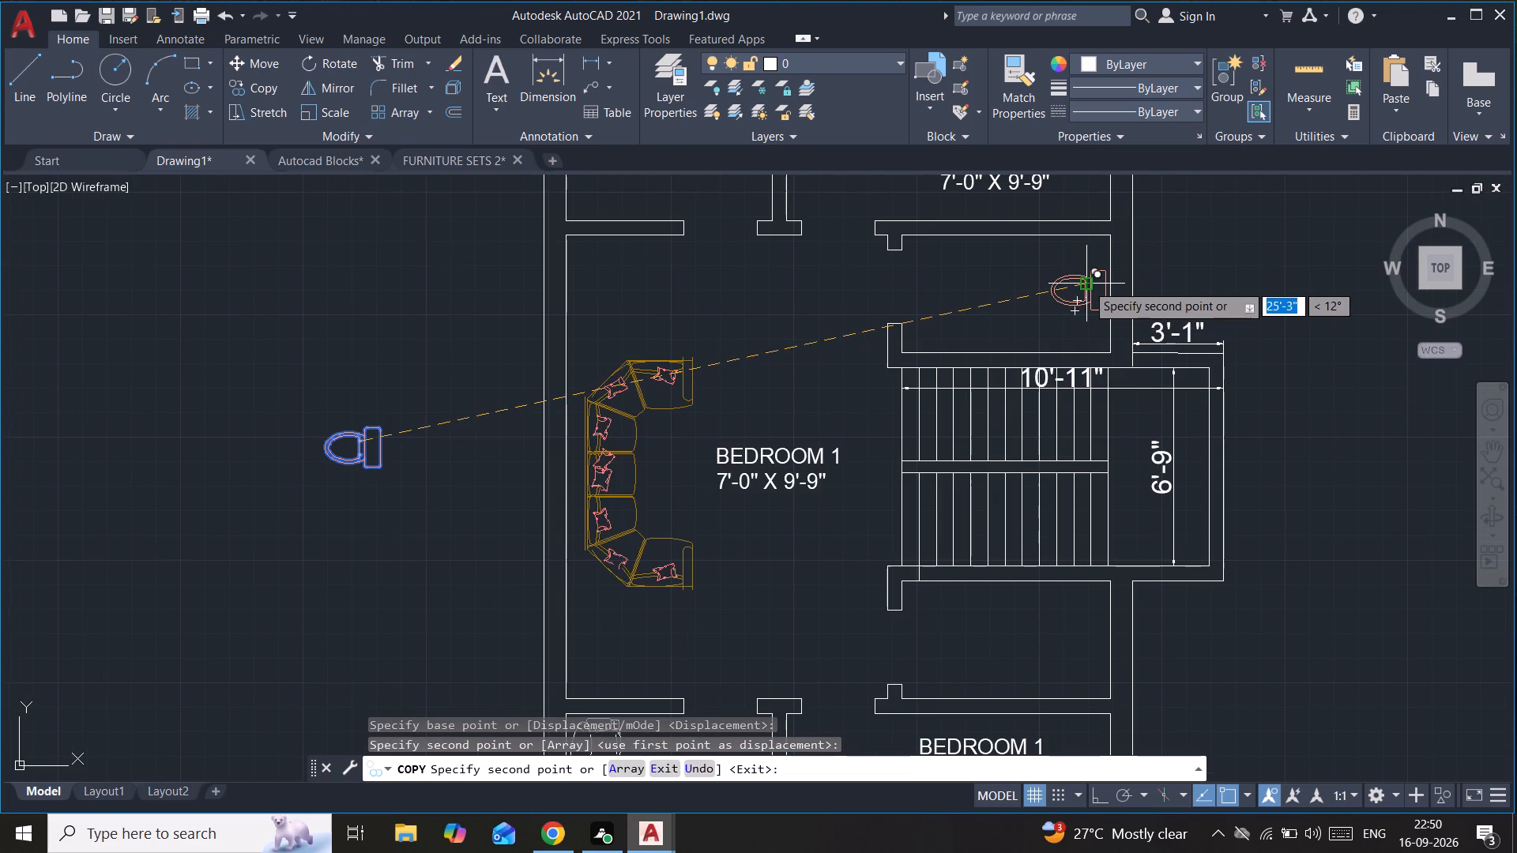
{"action": "left_click", "coordinate": [1082, 632]}
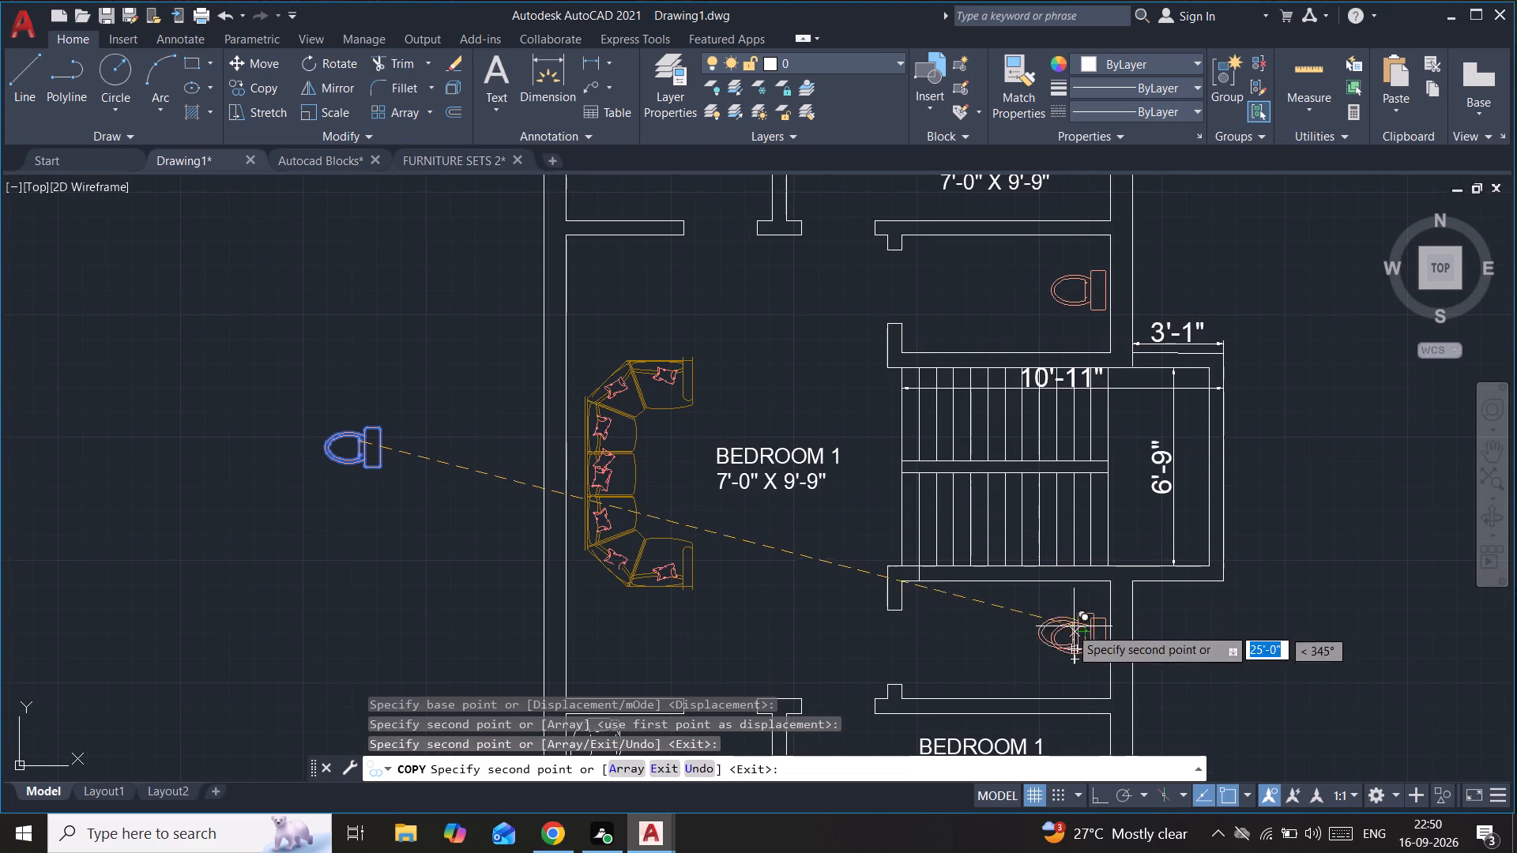
{"action": "key", "text": "Escape"}
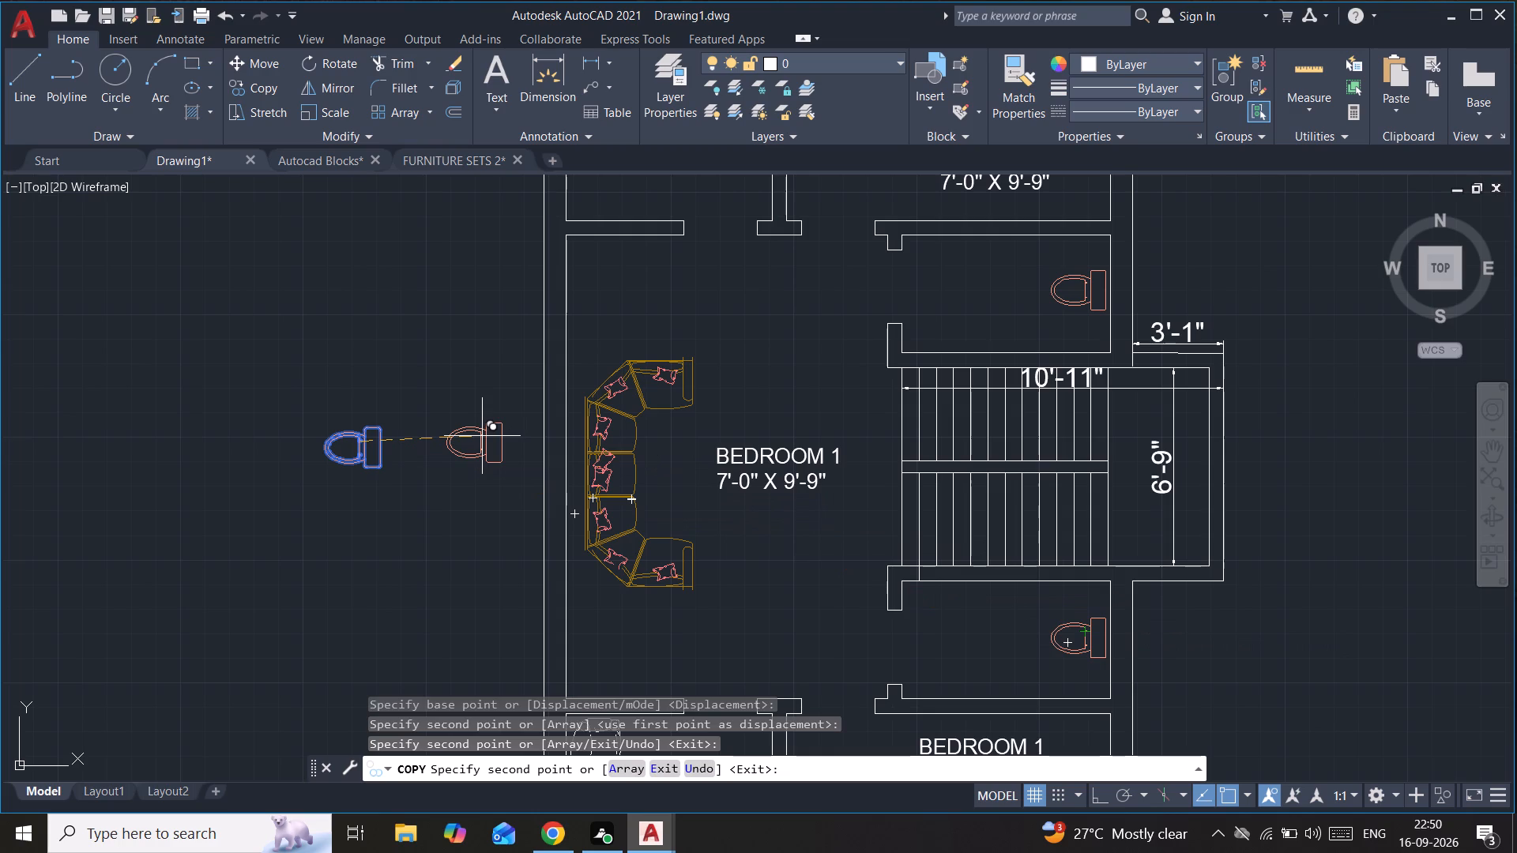
Delete the original toilet left outside the plan, west of the outer wall.
{"action": "left_click", "coordinate": [424, 402]}
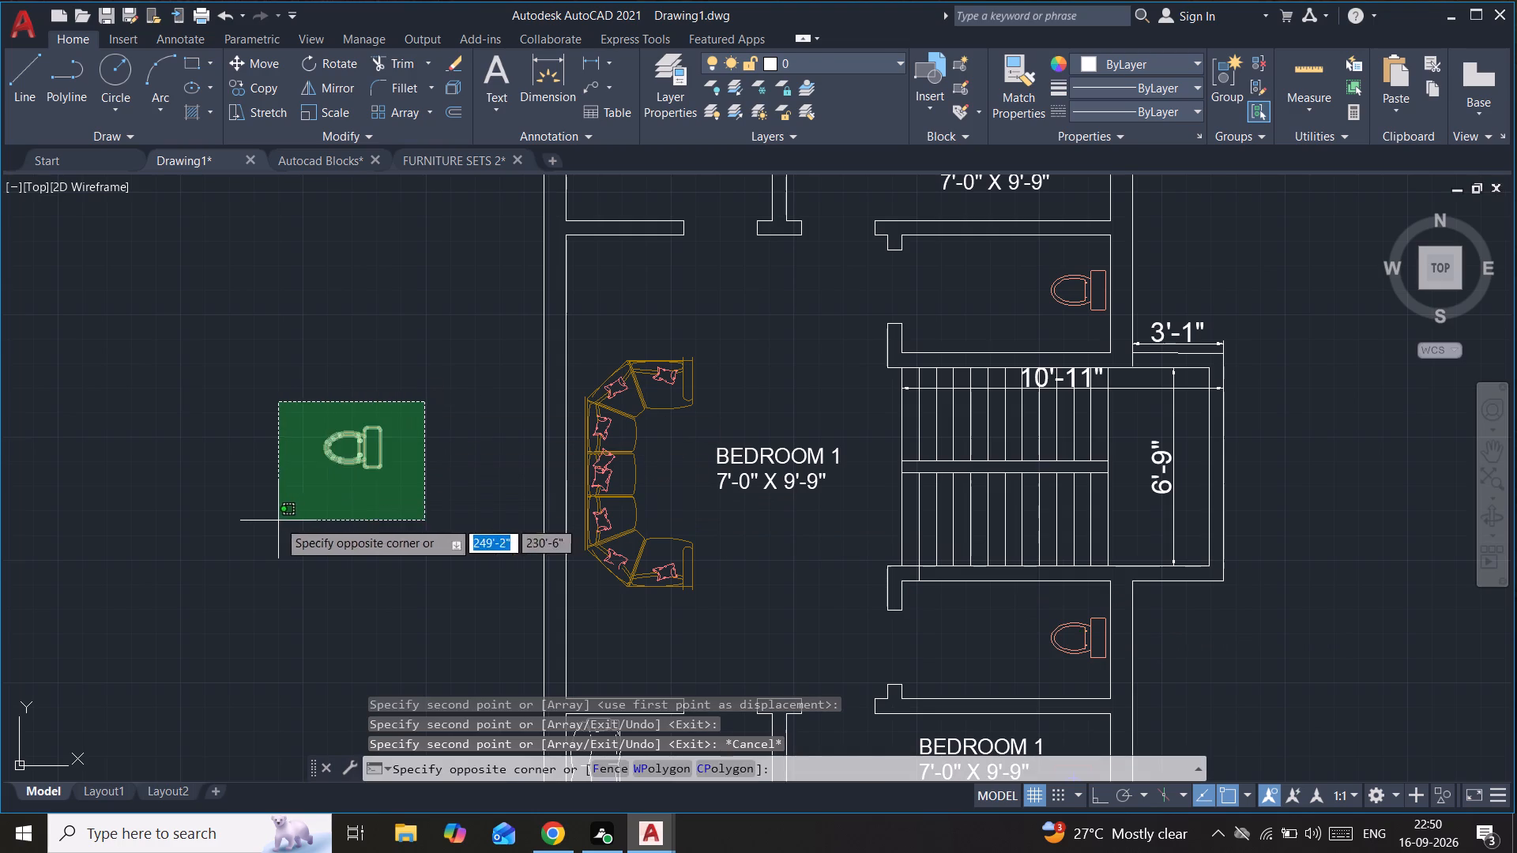
{"action": "left_click", "coordinate": [278, 520]}
{"action": "key", "text": "Delete"}
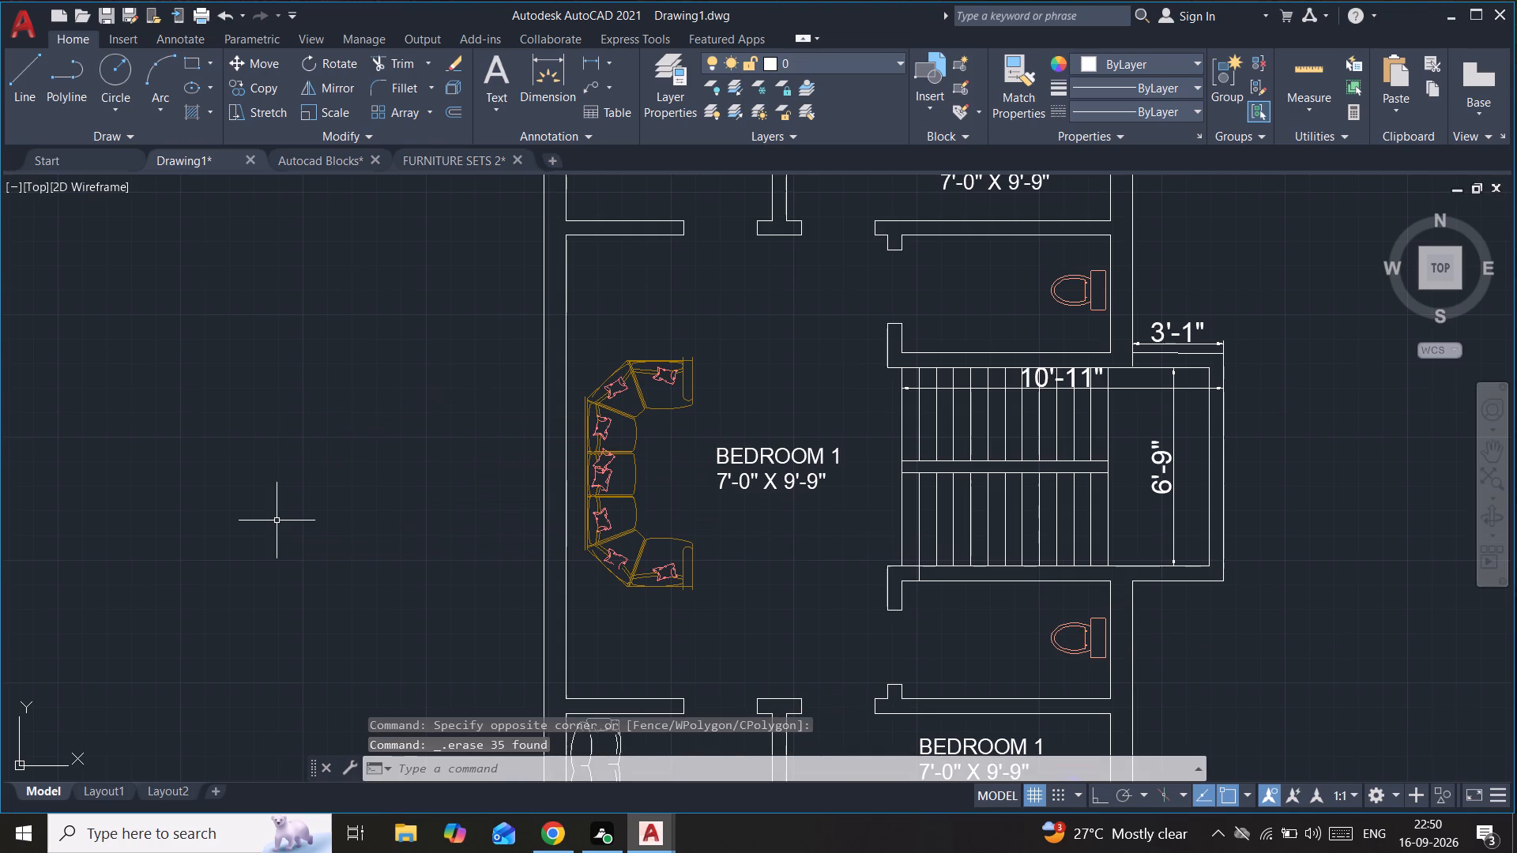
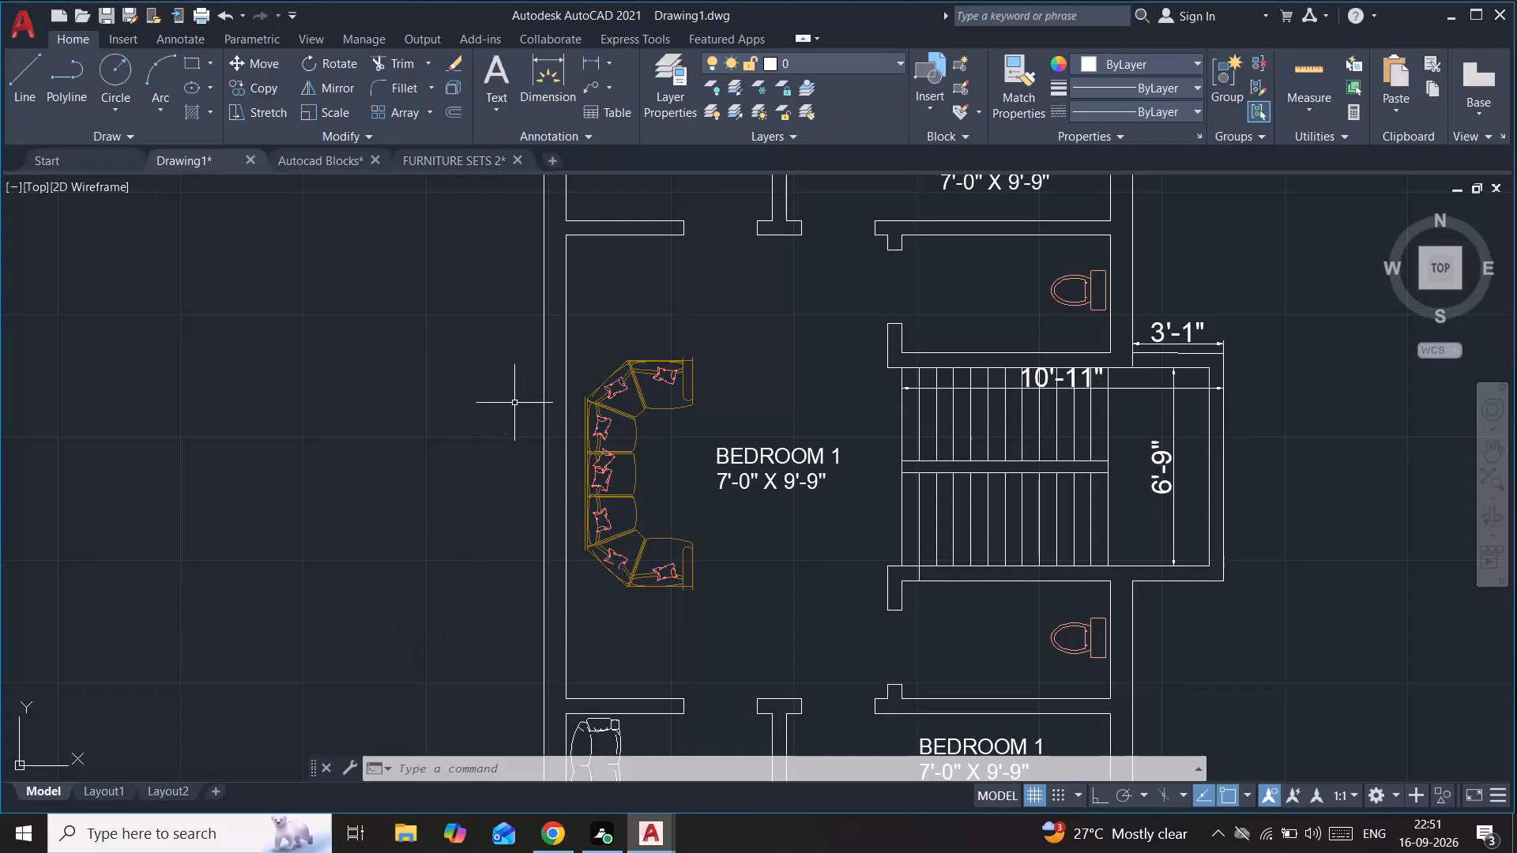
Insert the Door - Imperial sample block in the empty space west of the plan.
{"action": "key", "text": "ctrl+3"}
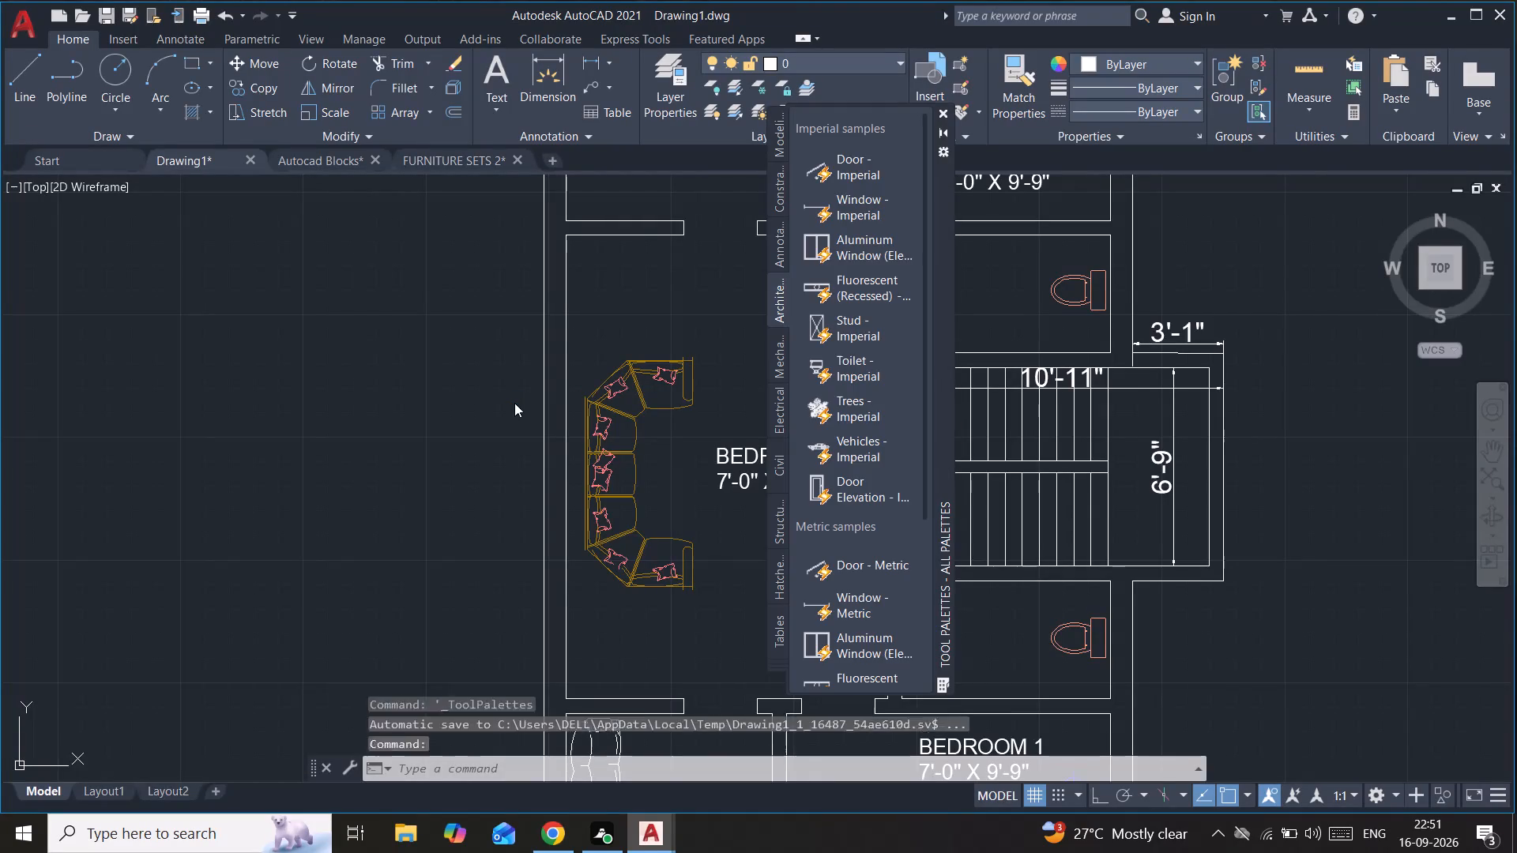
{"action": "left_click", "coordinate": [872, 175]}
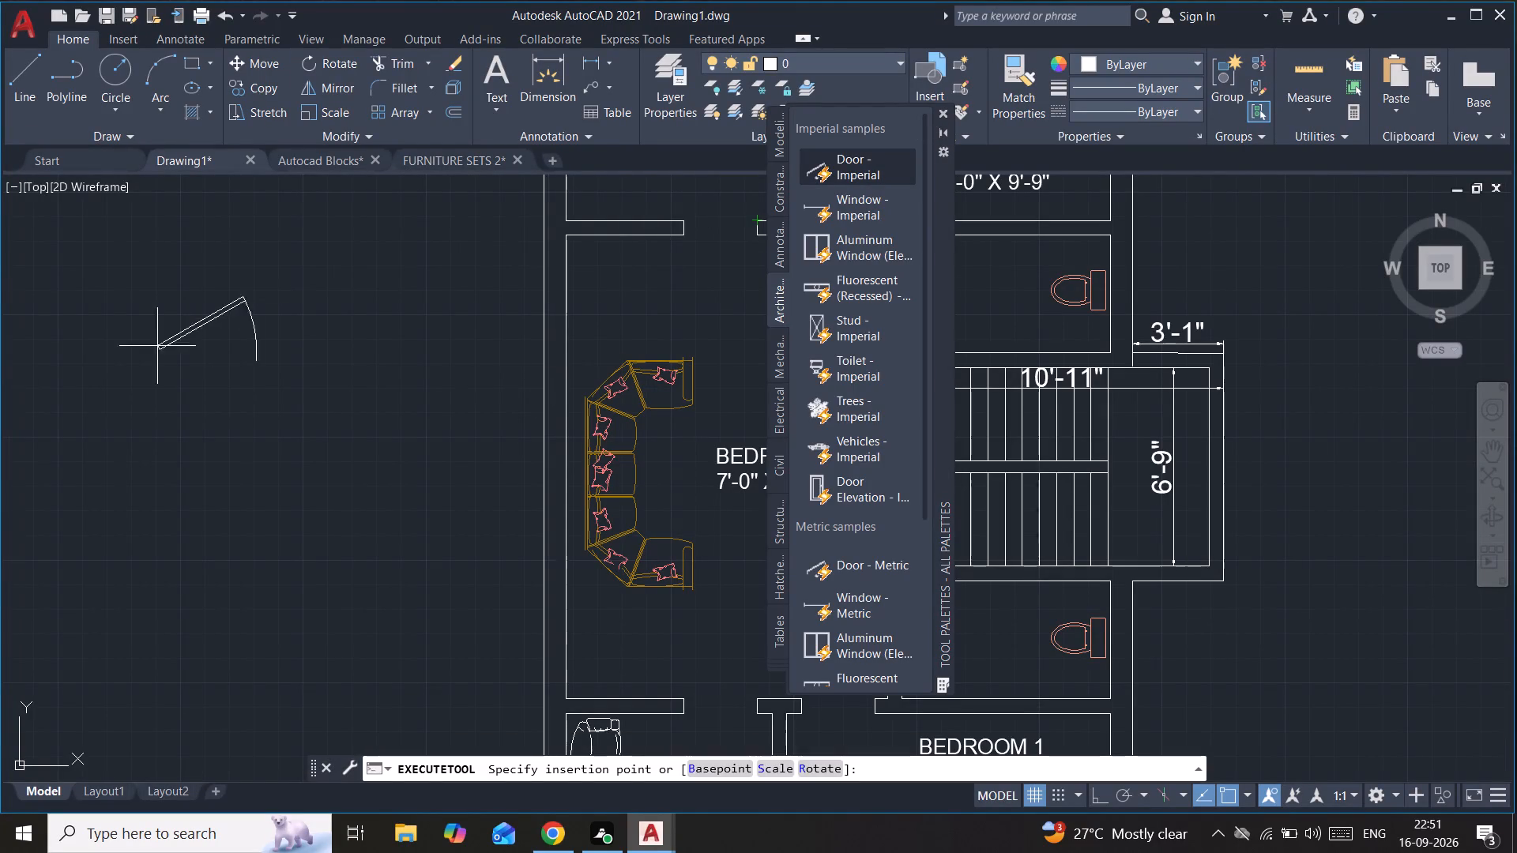
{"action": "left_click", "coordinate": [125, 359]}
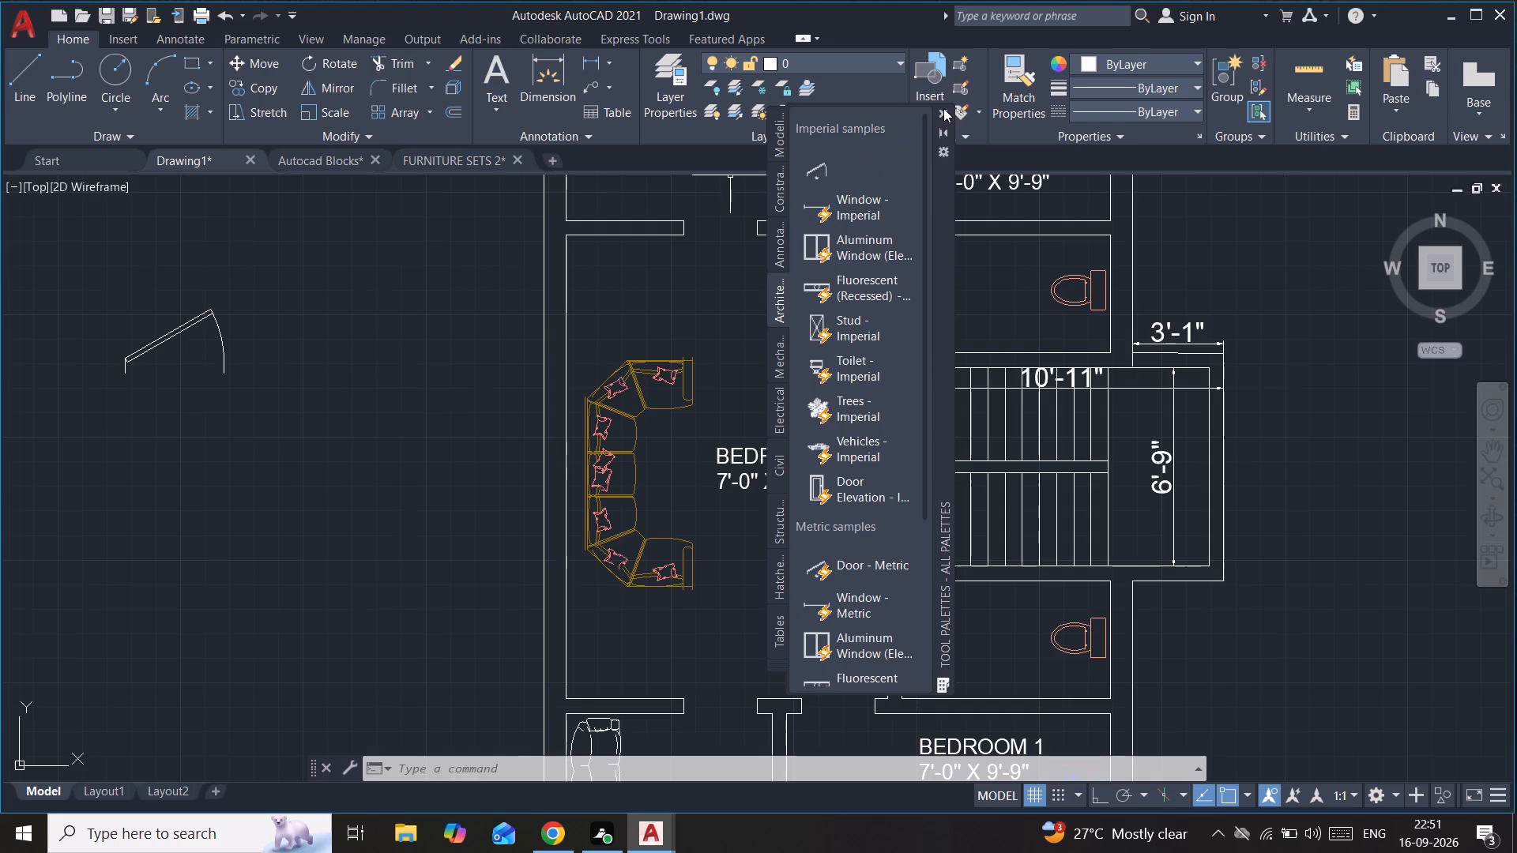
{"action": "left_click", "coordinate": [943, 108]}
Set the inserted door block's opening angle to Open 90º.
{"action": "scroll", "coordinate": [224, 299], "scroll_direction": "down", "scroll_amount": 1}
{"action": "middle_click_drag", "start_coordinate": [224, 299], "coordinate": [613, 291]}
{"action": "left_click", "coordinate": [598, 299]}
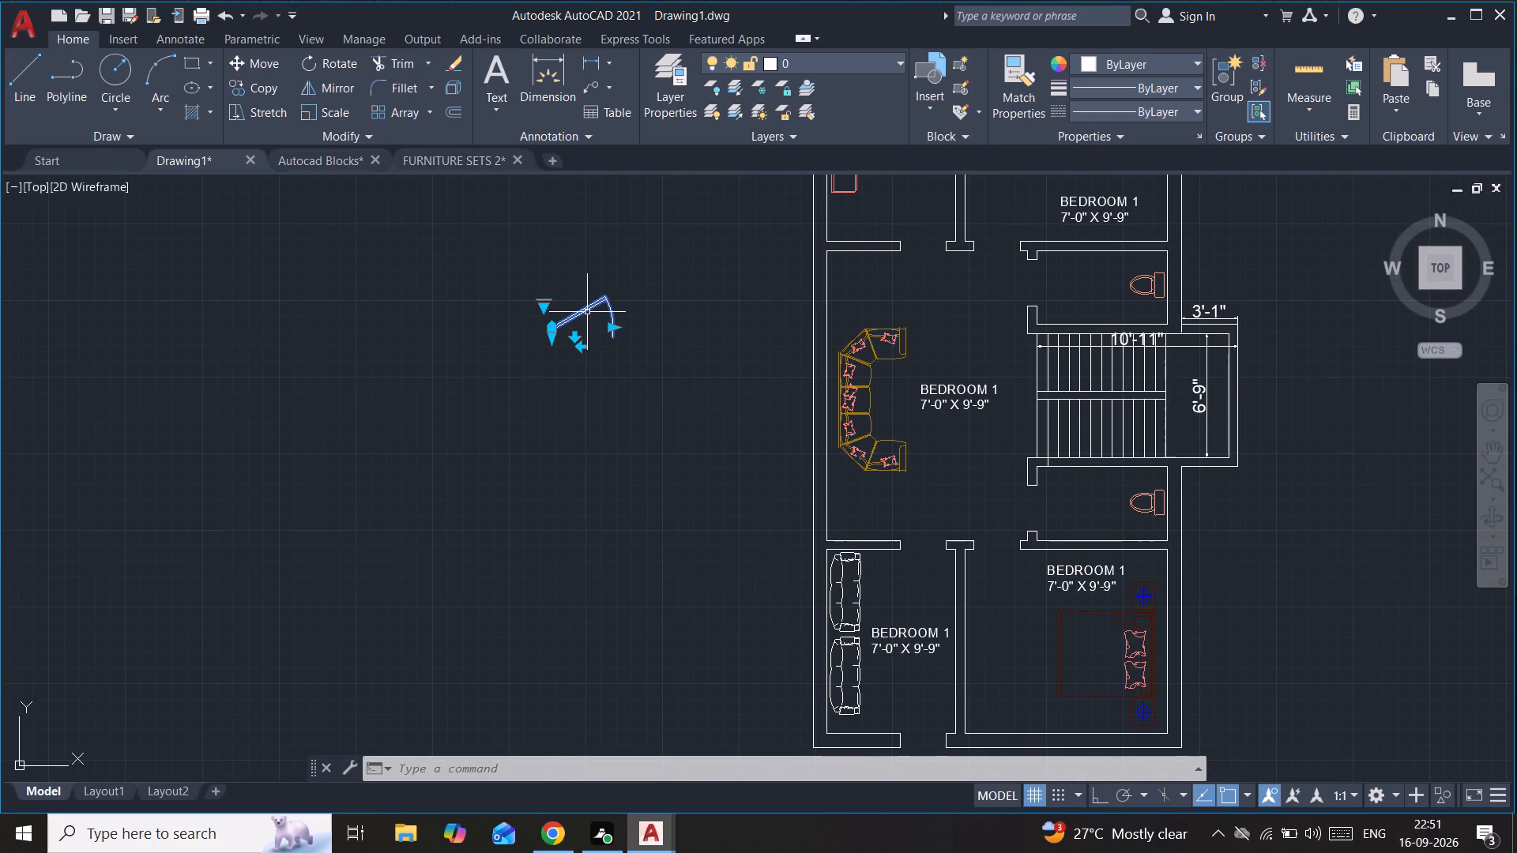
{"action": "scroll", "coordinate": [585, 312], "scroll_direction": "up", "scroll_amount": 2}
{"action": "left_click", "coordinate": [470, 295]}
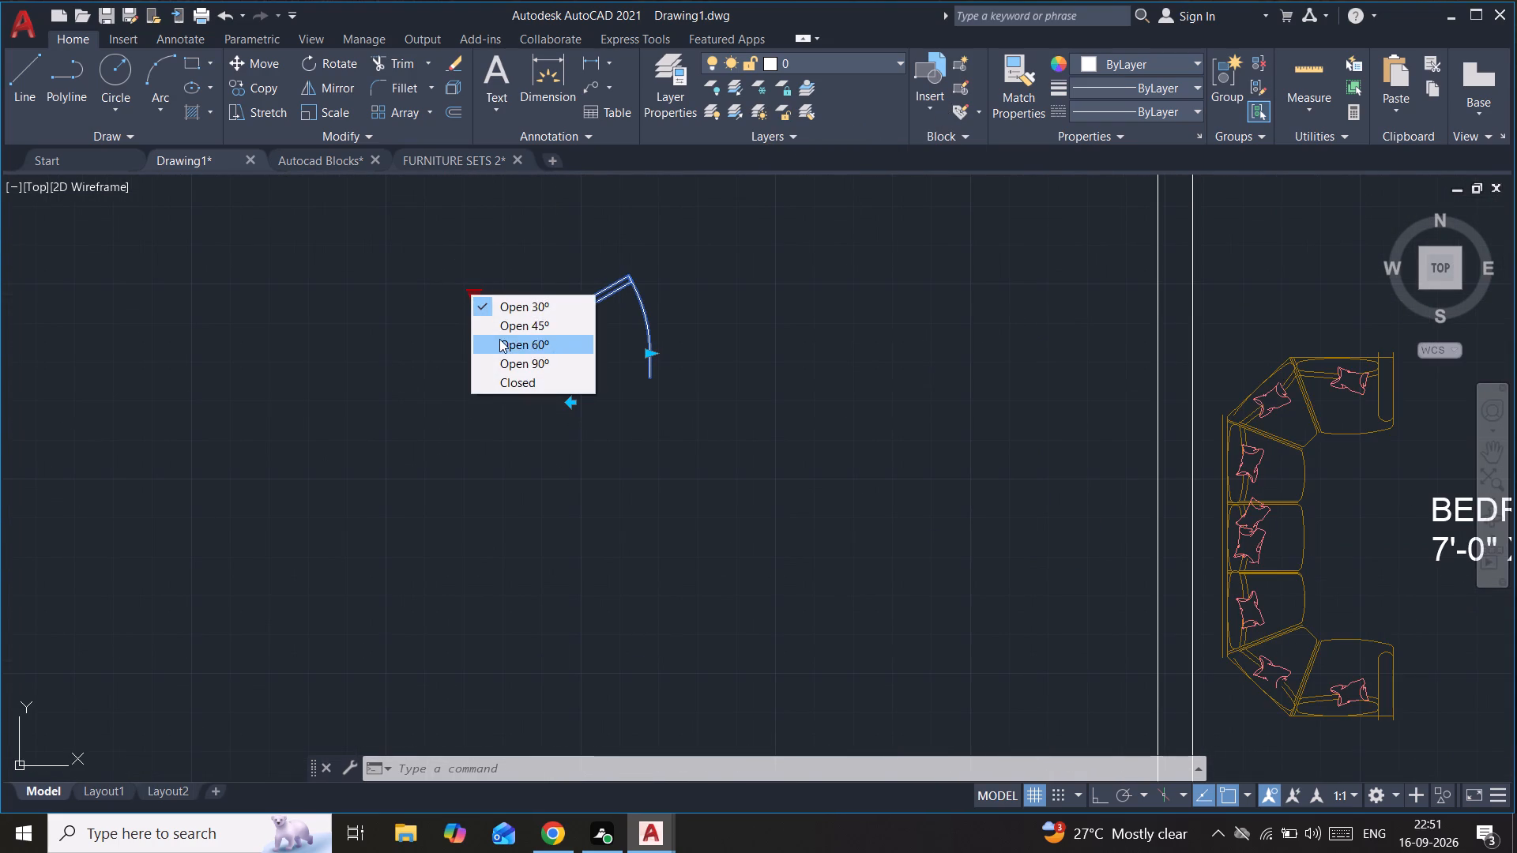
{"action": "left_click", "coordinate": [505, 359]}
Copy the door by its hinge-side base corner to the west jamb of the northeast bedroom's doorway.
{"action": "scroll", "coordinate": [529, 325], "scroll_direction": "down", "scroll_amount": 2}
{"action": "middle_click_drag", "start_coordinate": [529, 325], "coordinate": [487, 368]}
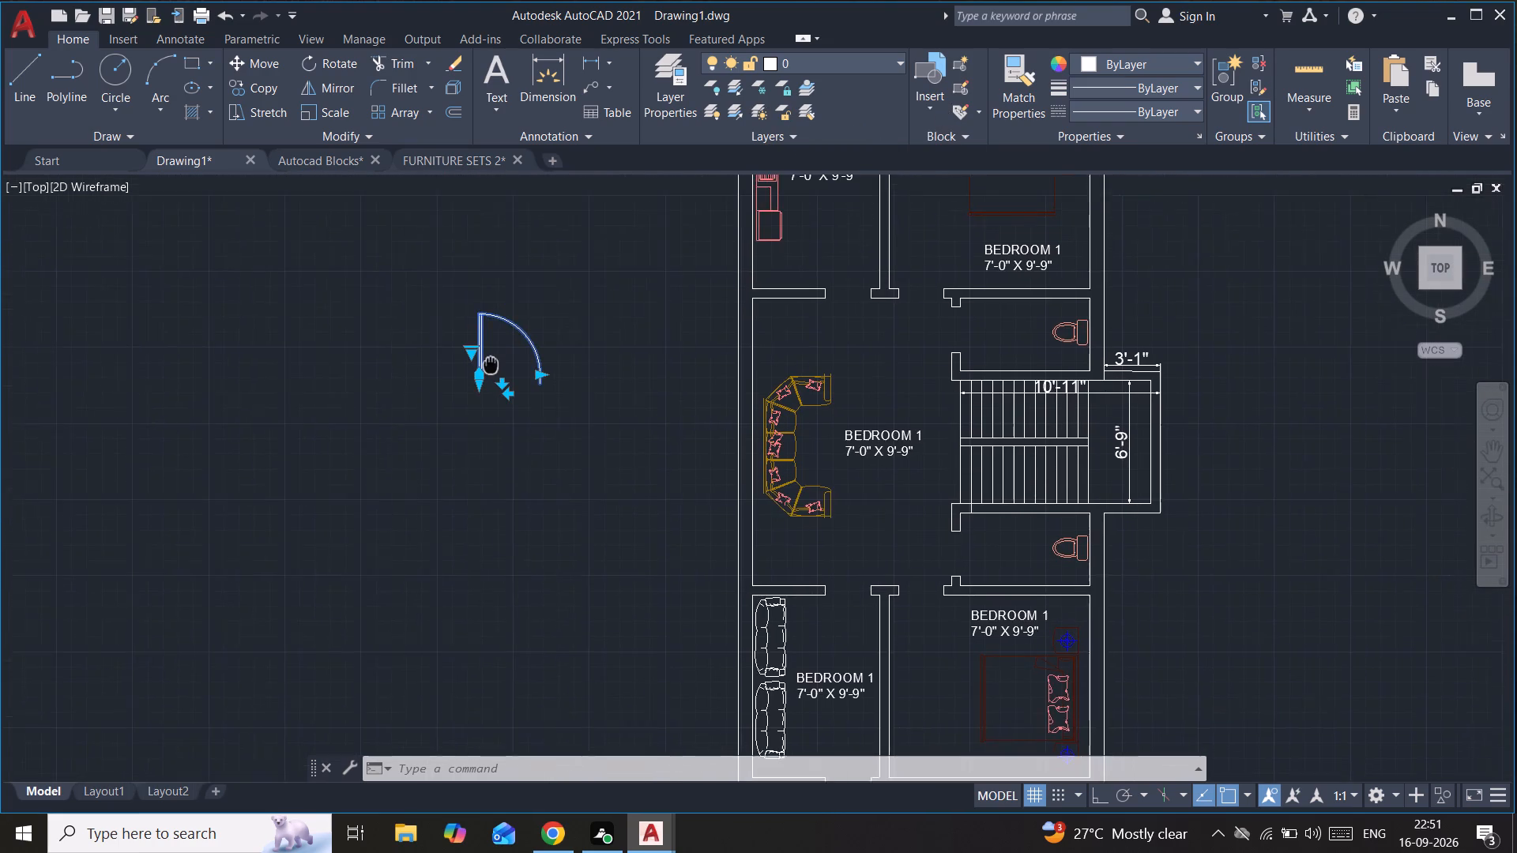
{"action": "middle_click_drag", "start_coordinate": [487, 368], "coordinate": [431, 462]}
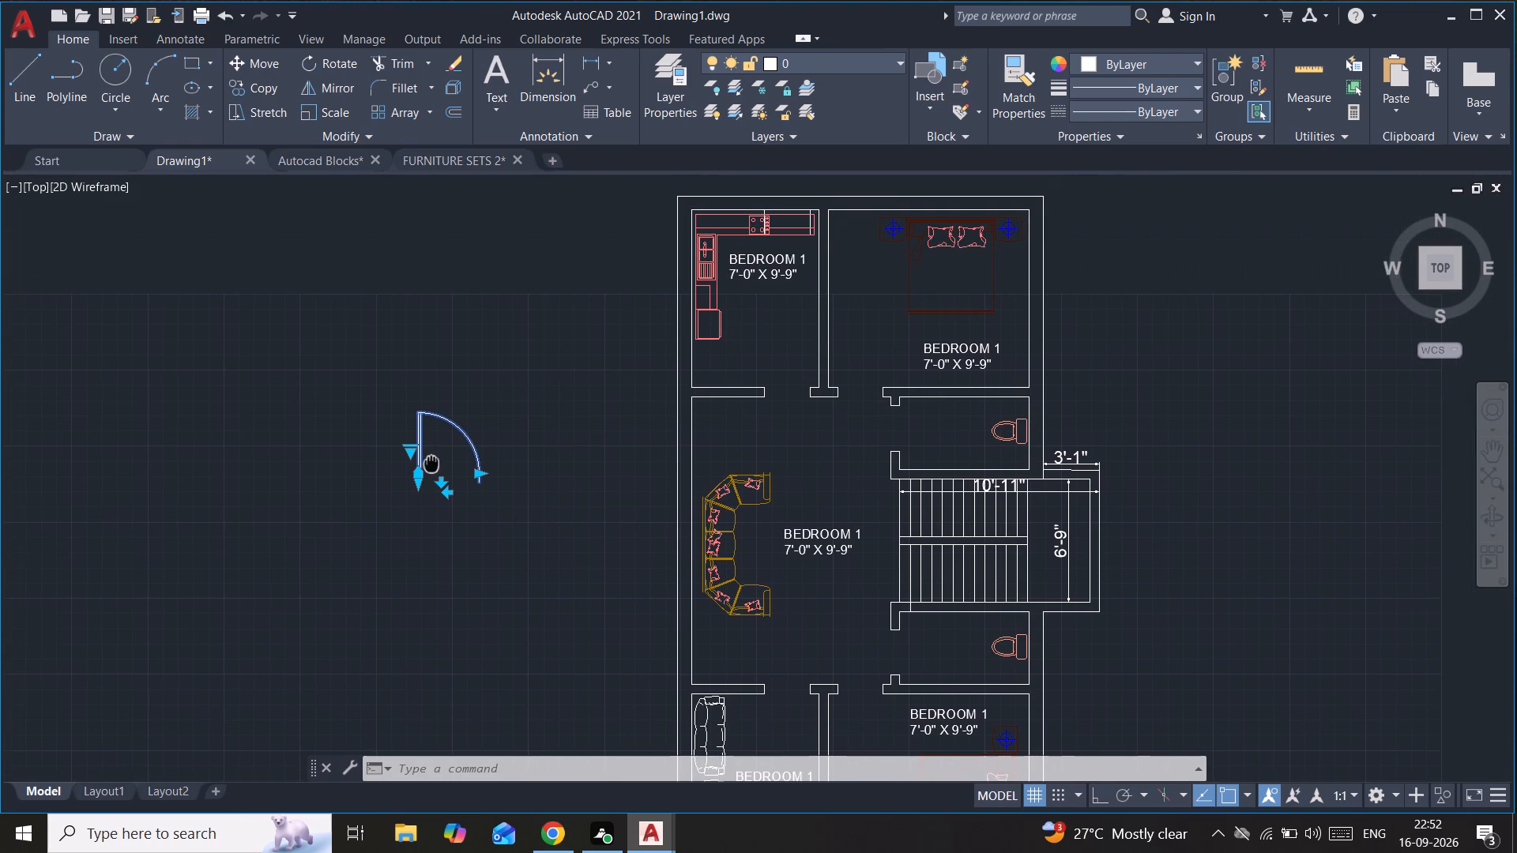
{"action": "middle_click_drag", "start_coordinate": [431, 462], "coordinate": [473, 409]}
{"action": "left_click", "coordinate": [271, 92]}
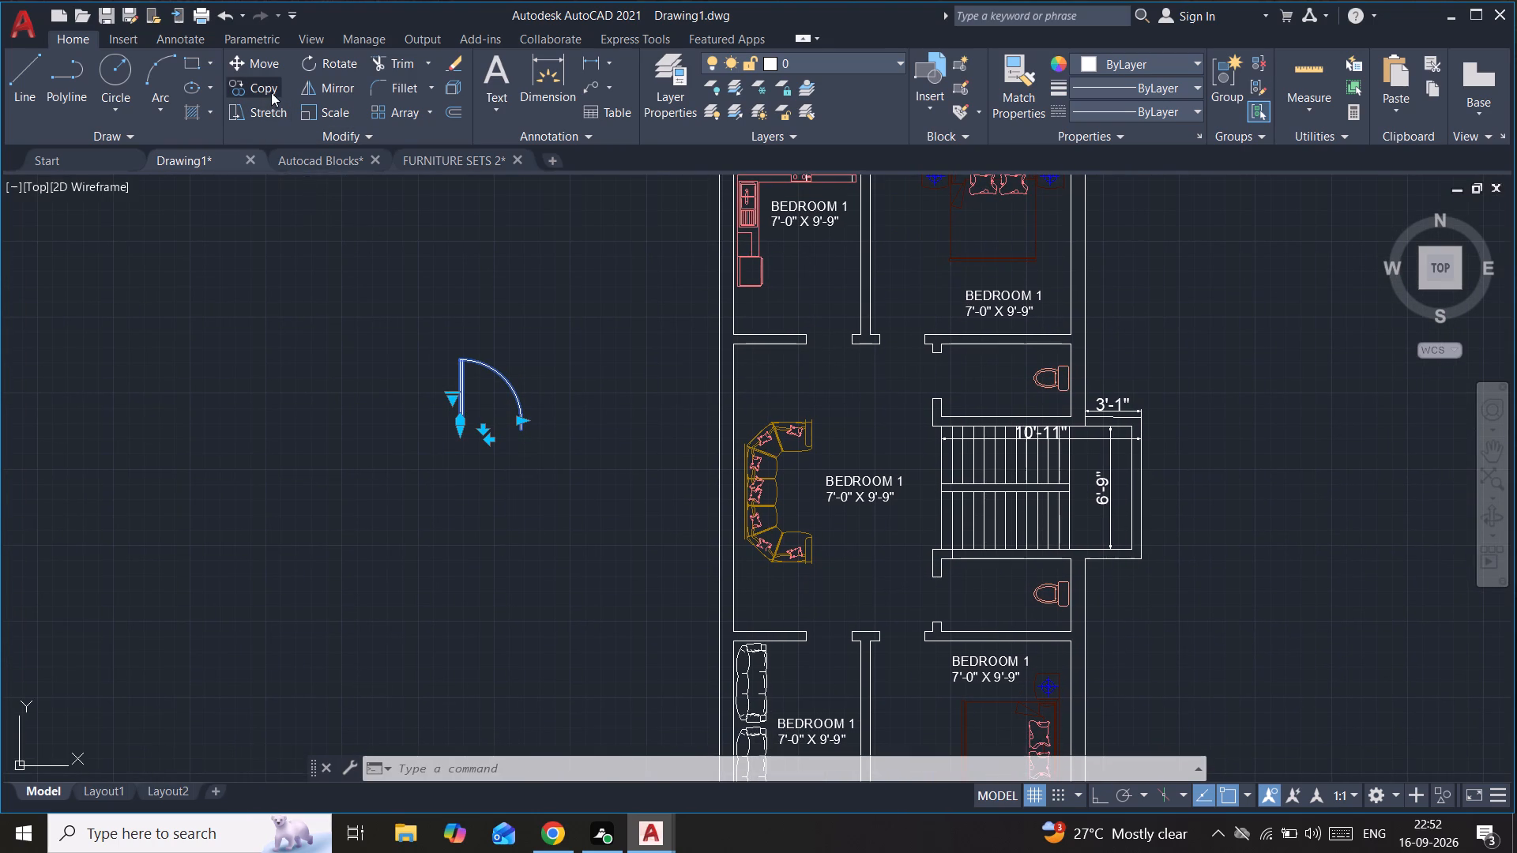
{"action": "left_click", "coordinate": [461, 432]}
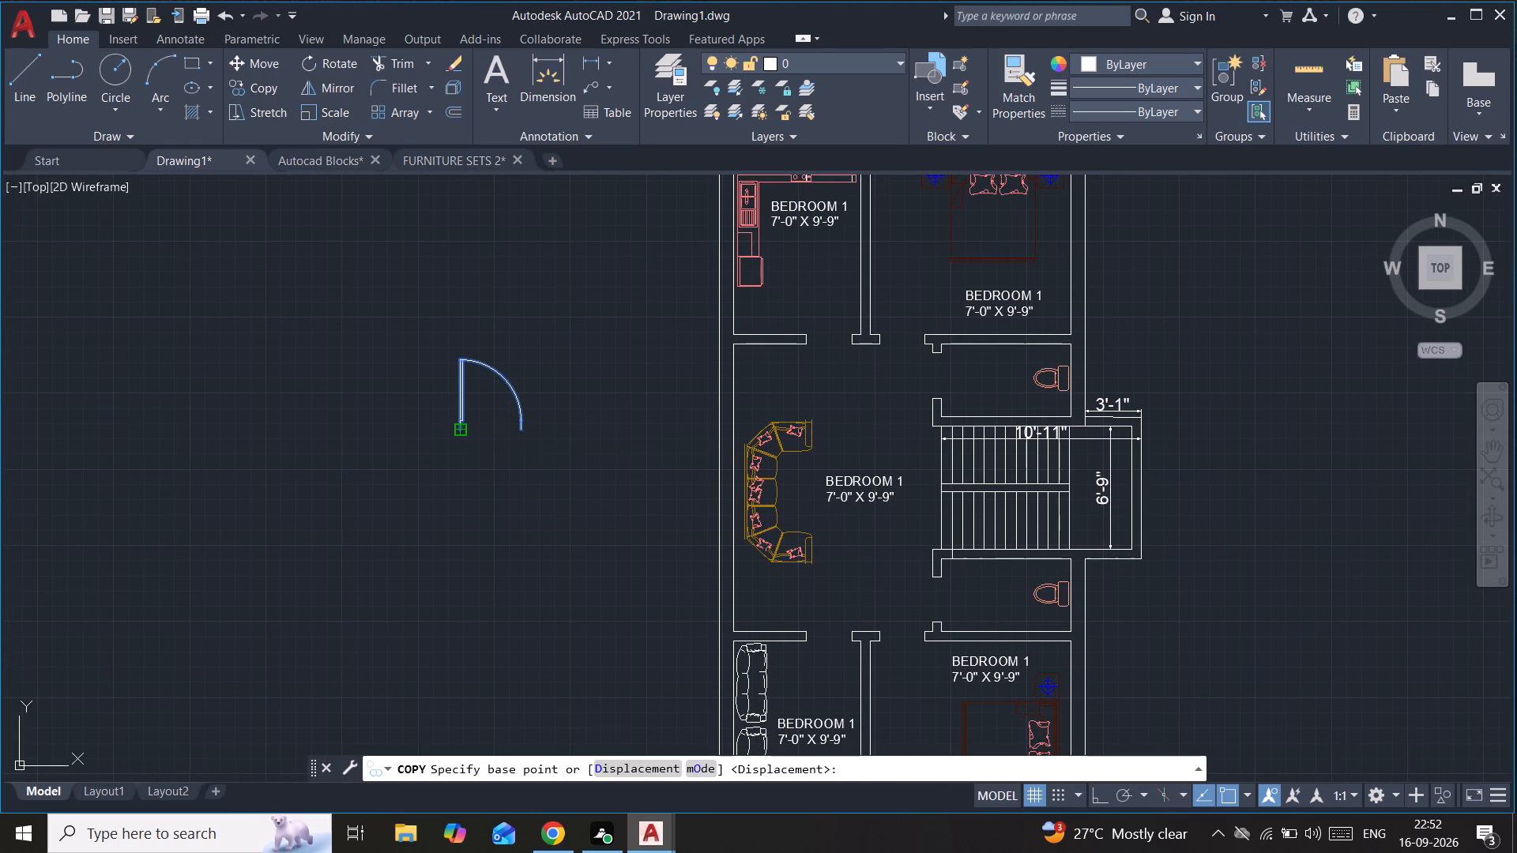
{"action": "left_click", "coordinate": [885, 342]}
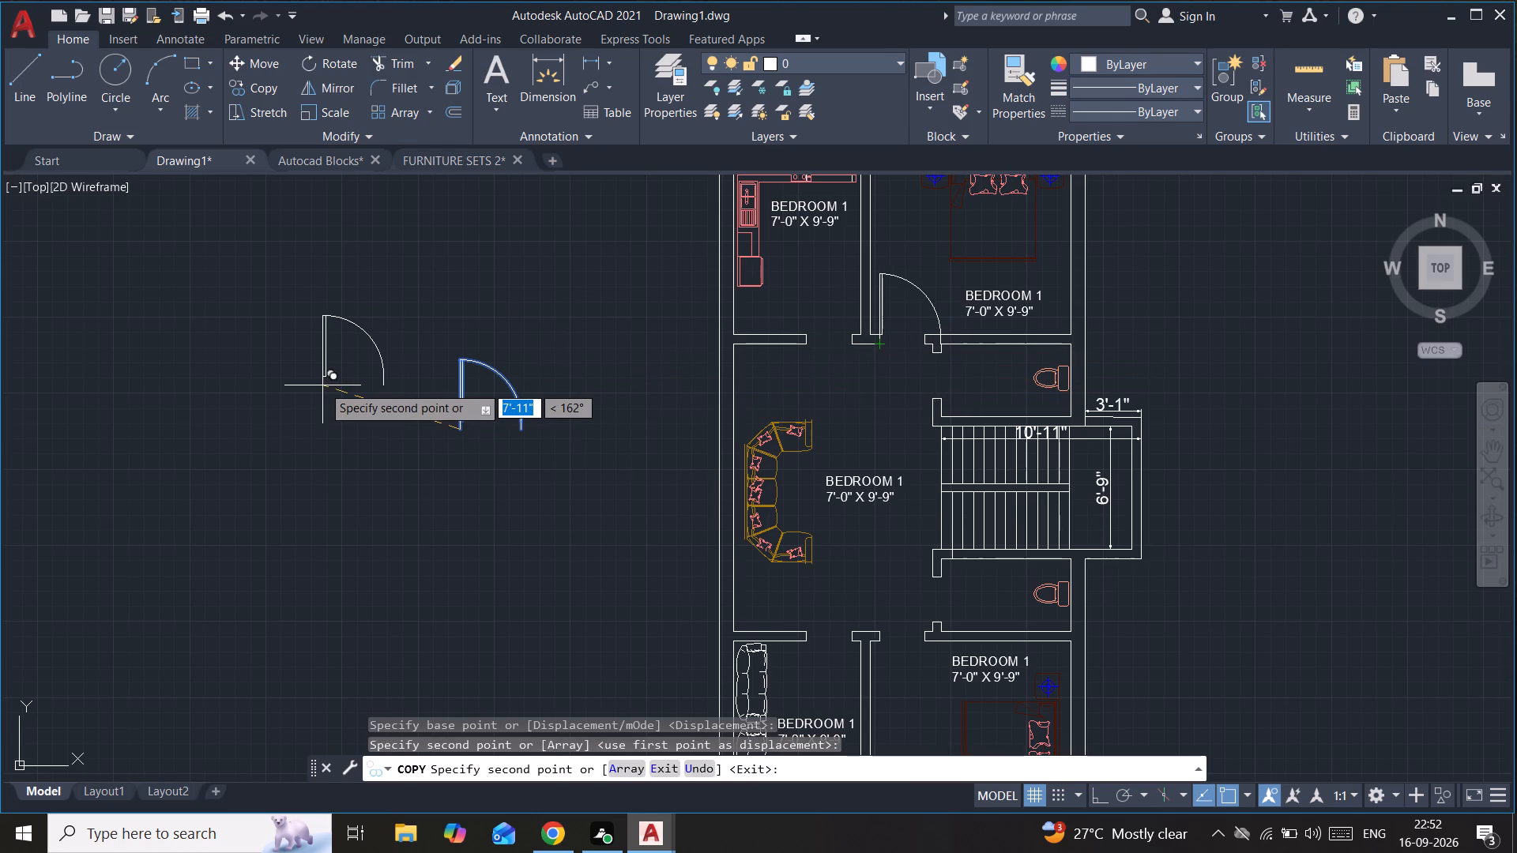
{"action": "key", "text": "Escape"}
Flip the source door east-west so its leaf hangs on the east side.
{"action": "left_click", "coordinate": [550, 357]}
{"action": "left_click", "coordinate": [348, 455]}
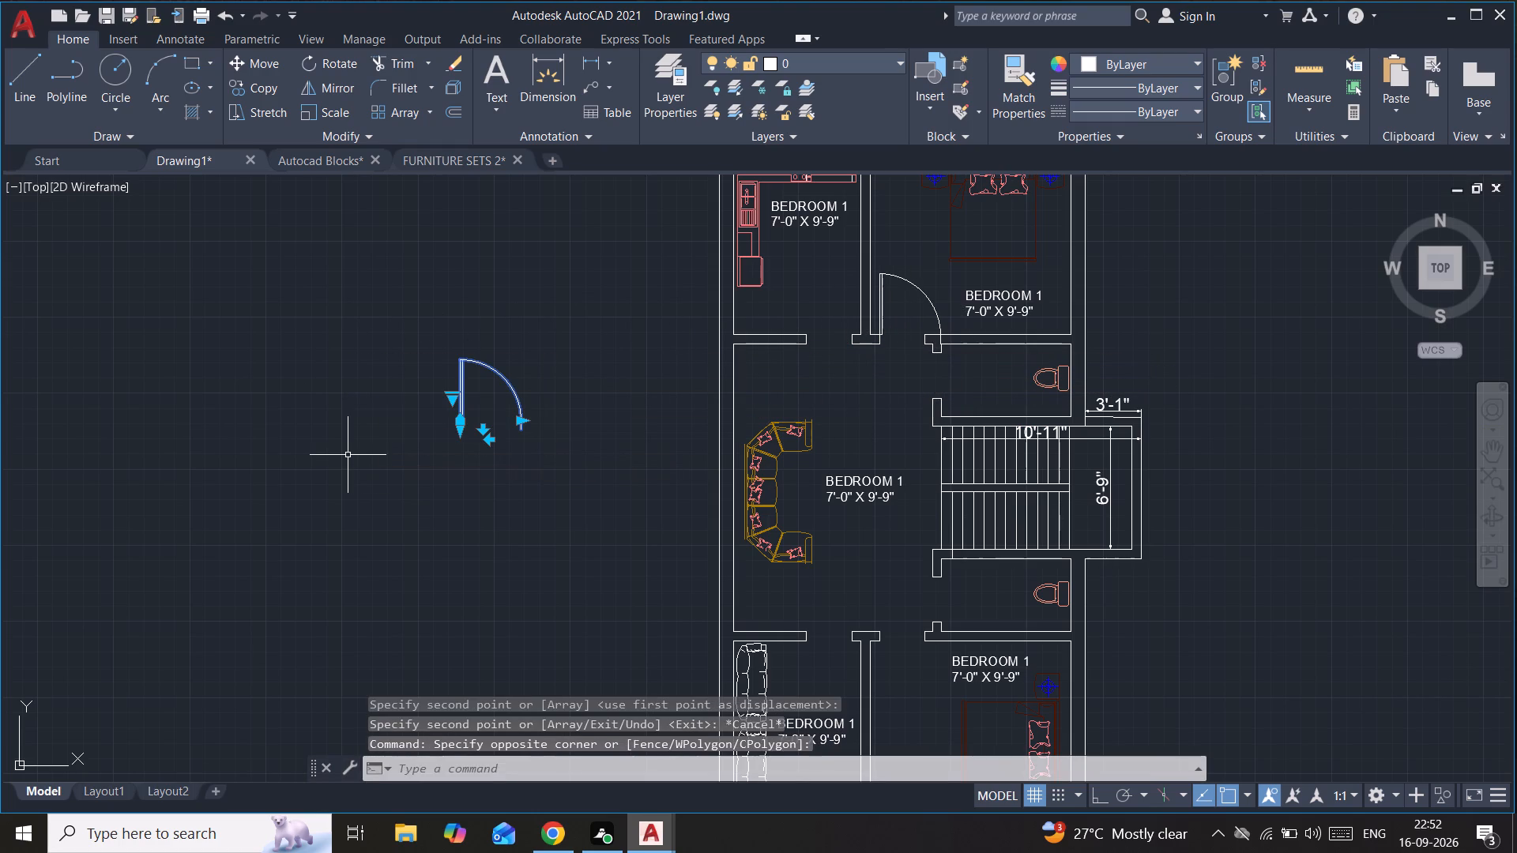
{"action": "scroll", "coordinate": [477, 434], "scroll_direction": "up", "scroll_amount": 1}
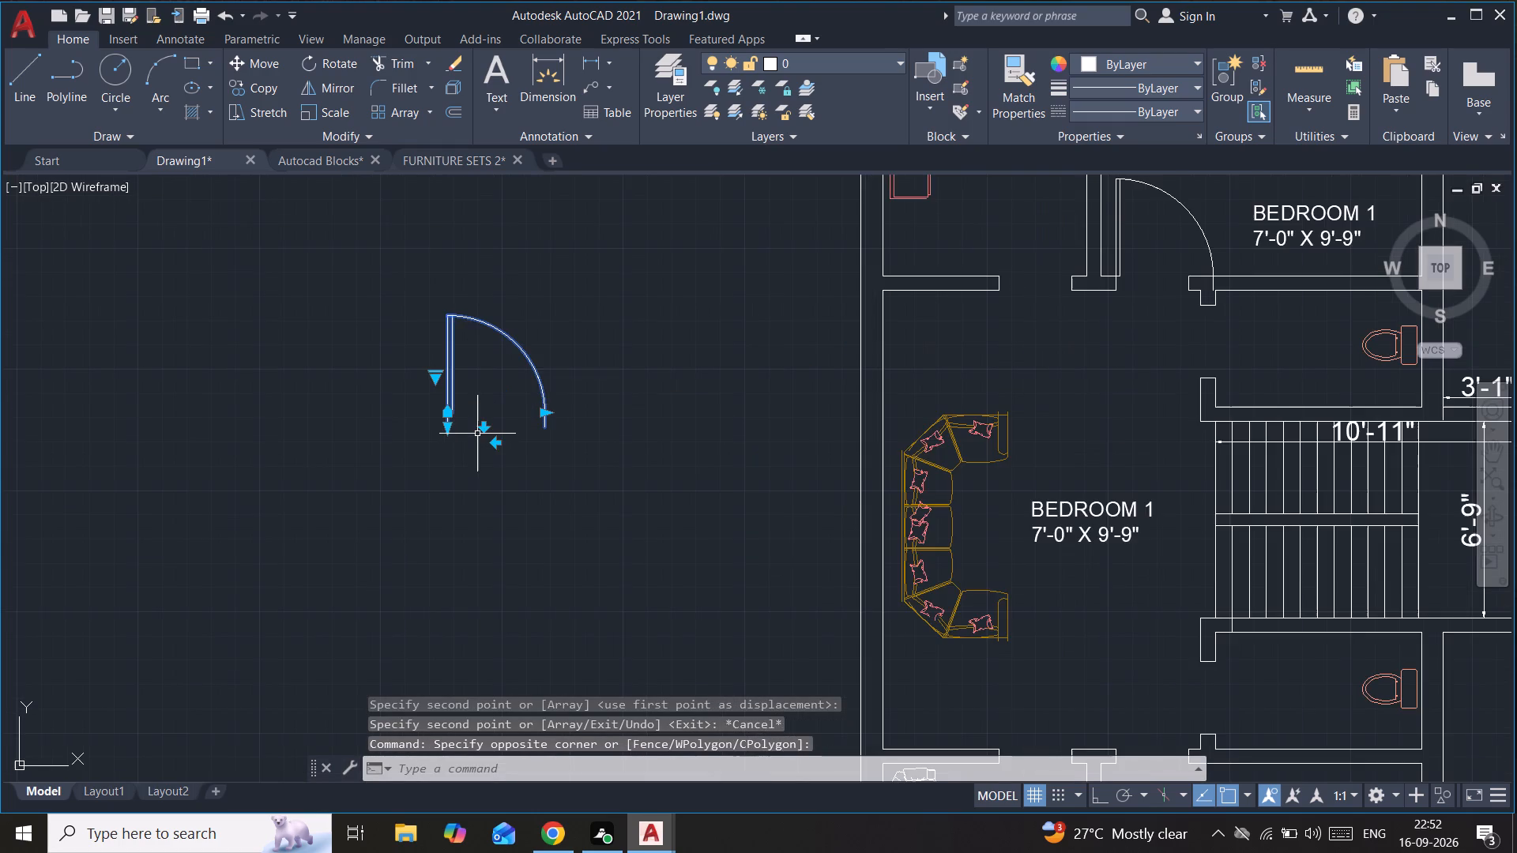
{"action": "scroll", "coordinate": [477, 434], "scroll_direction": "up", "scroll_amount": 1}
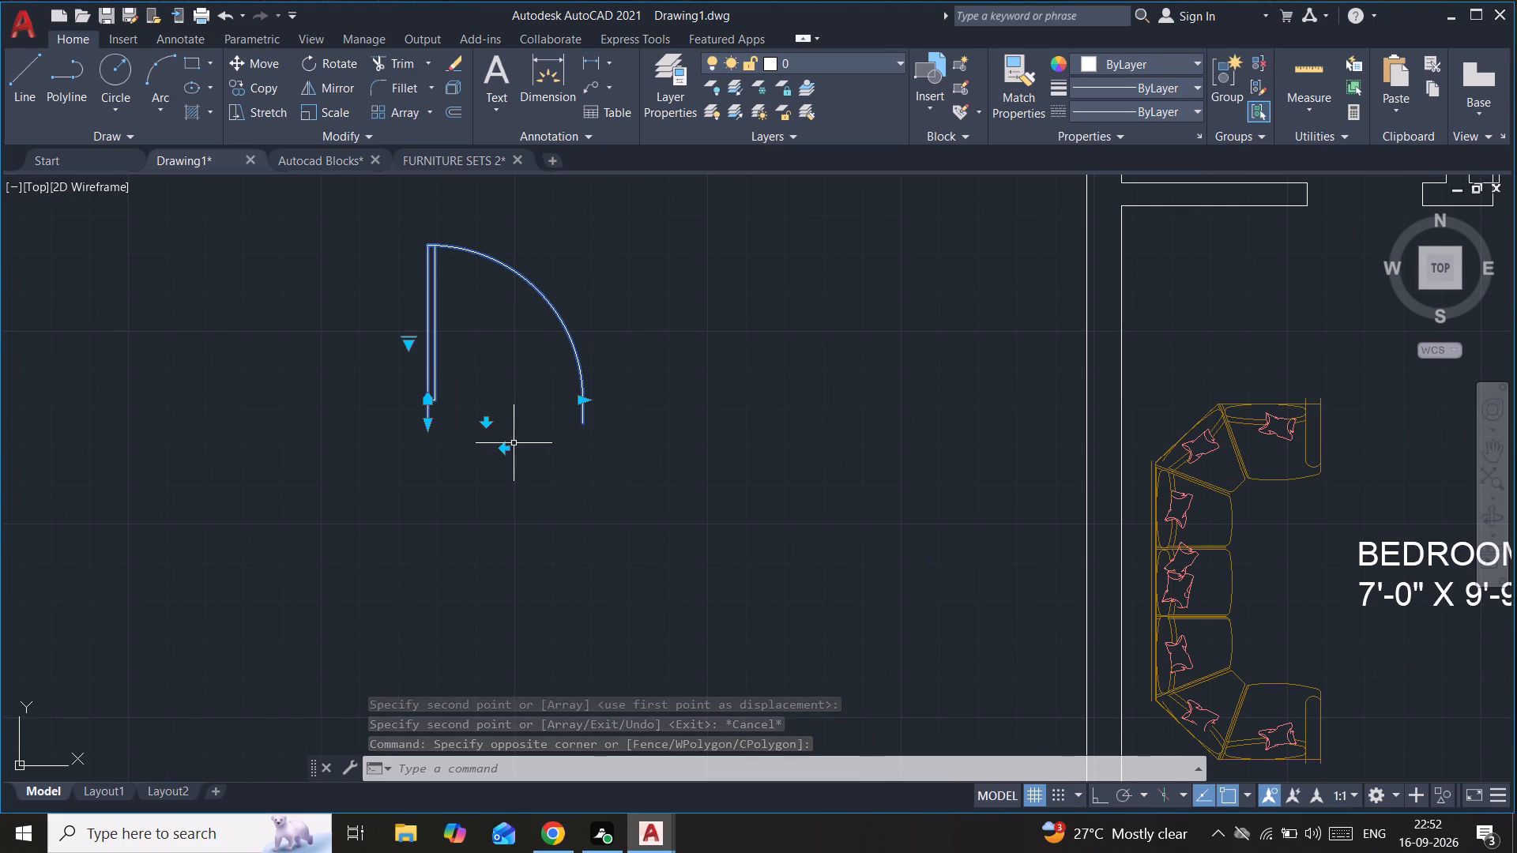
{"action": "left_click", "coordinate": [503, 453]}
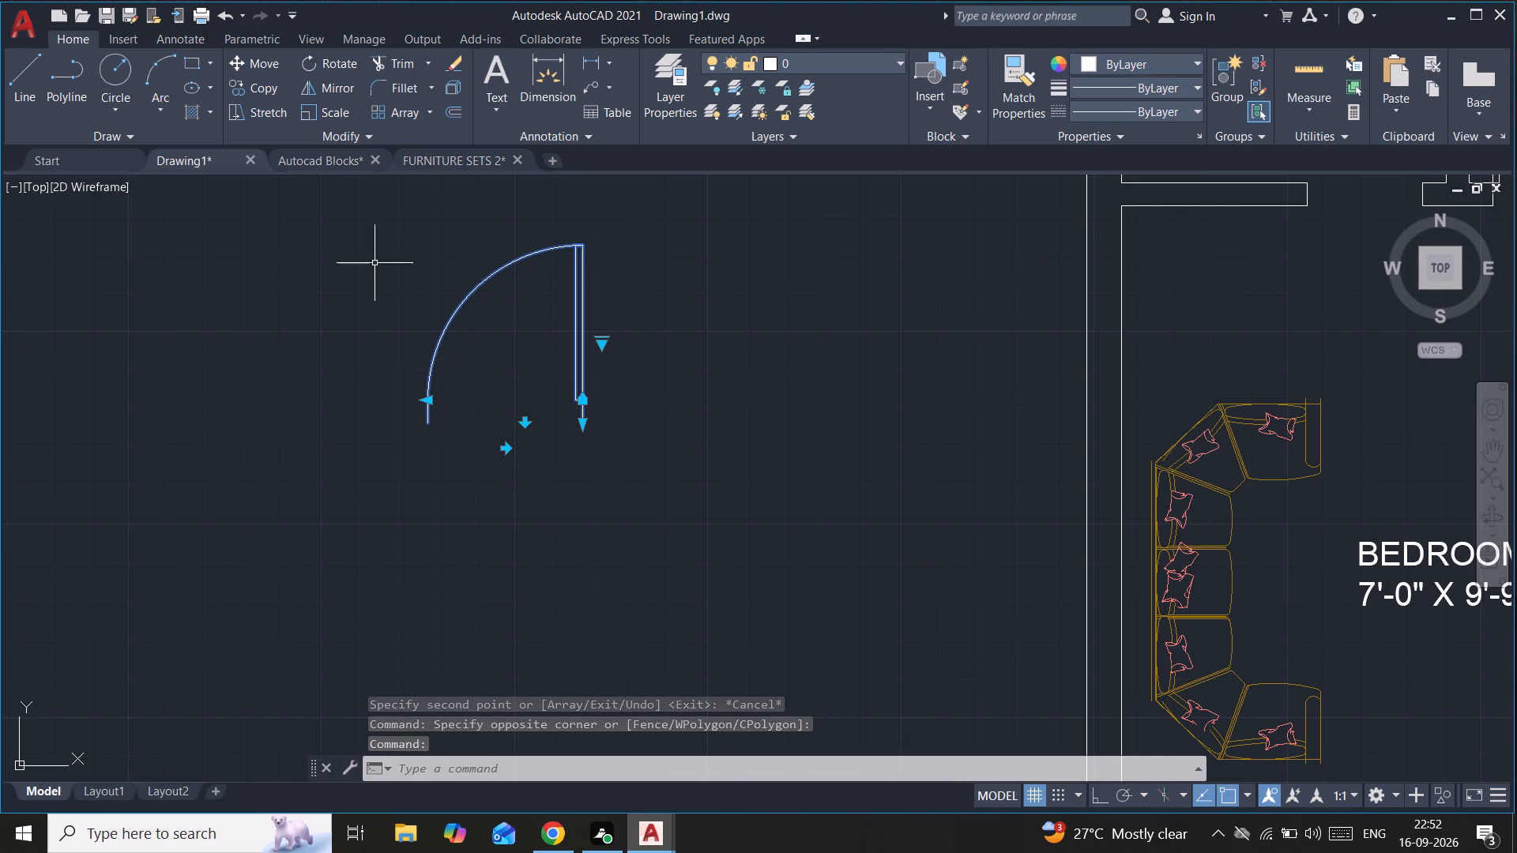
Copy the flipped door by its hinge-side base corner to the east jamb of the kitchen doorway, swinging north.
{"action": "left_click", "coordinate": [273, 90]}
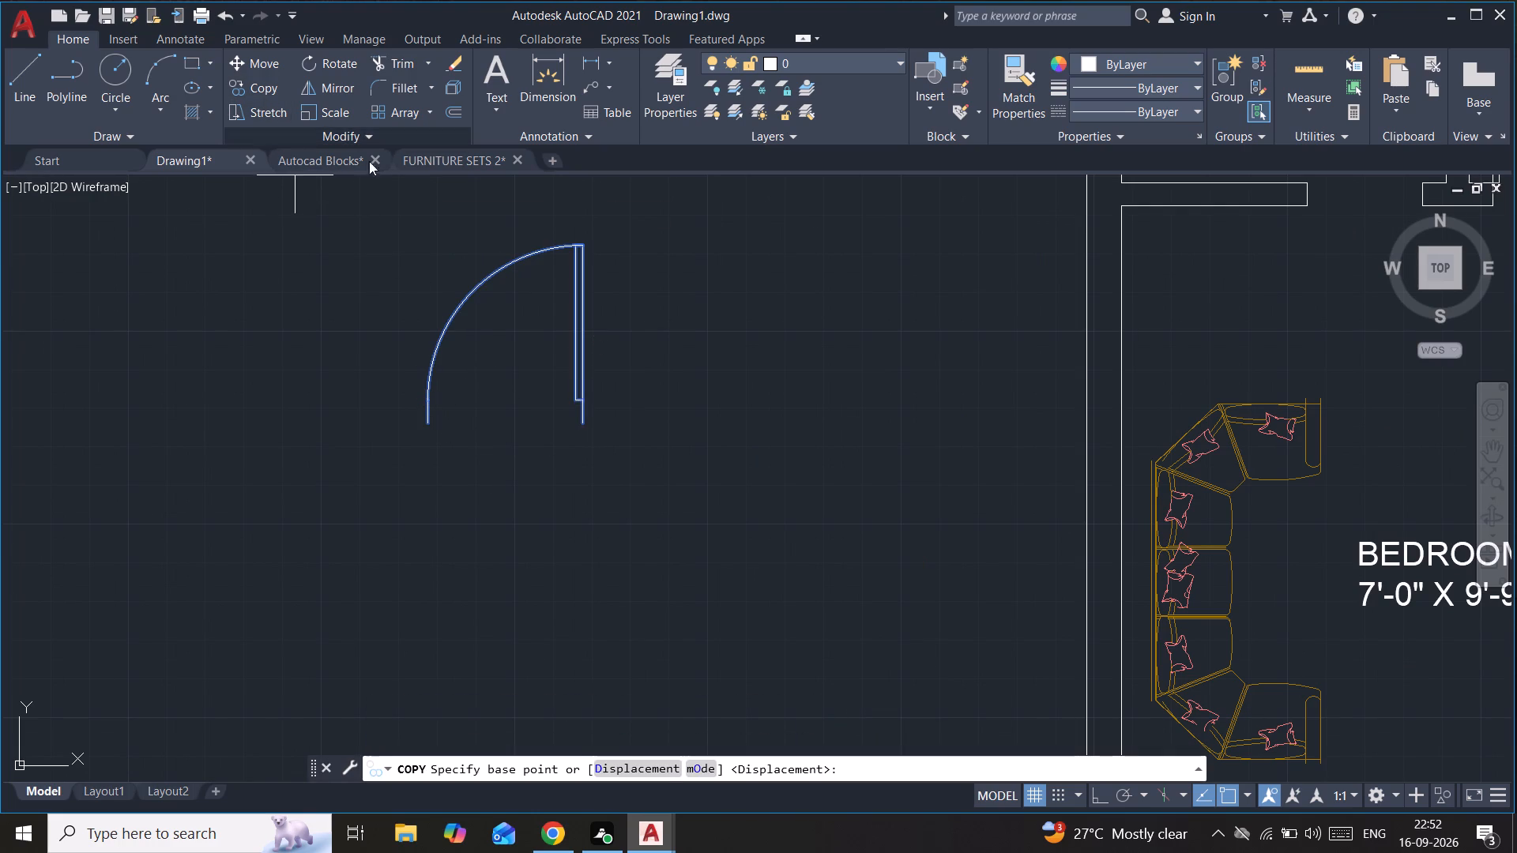
{"action": "left_click", "coordinate": [584, 429]}
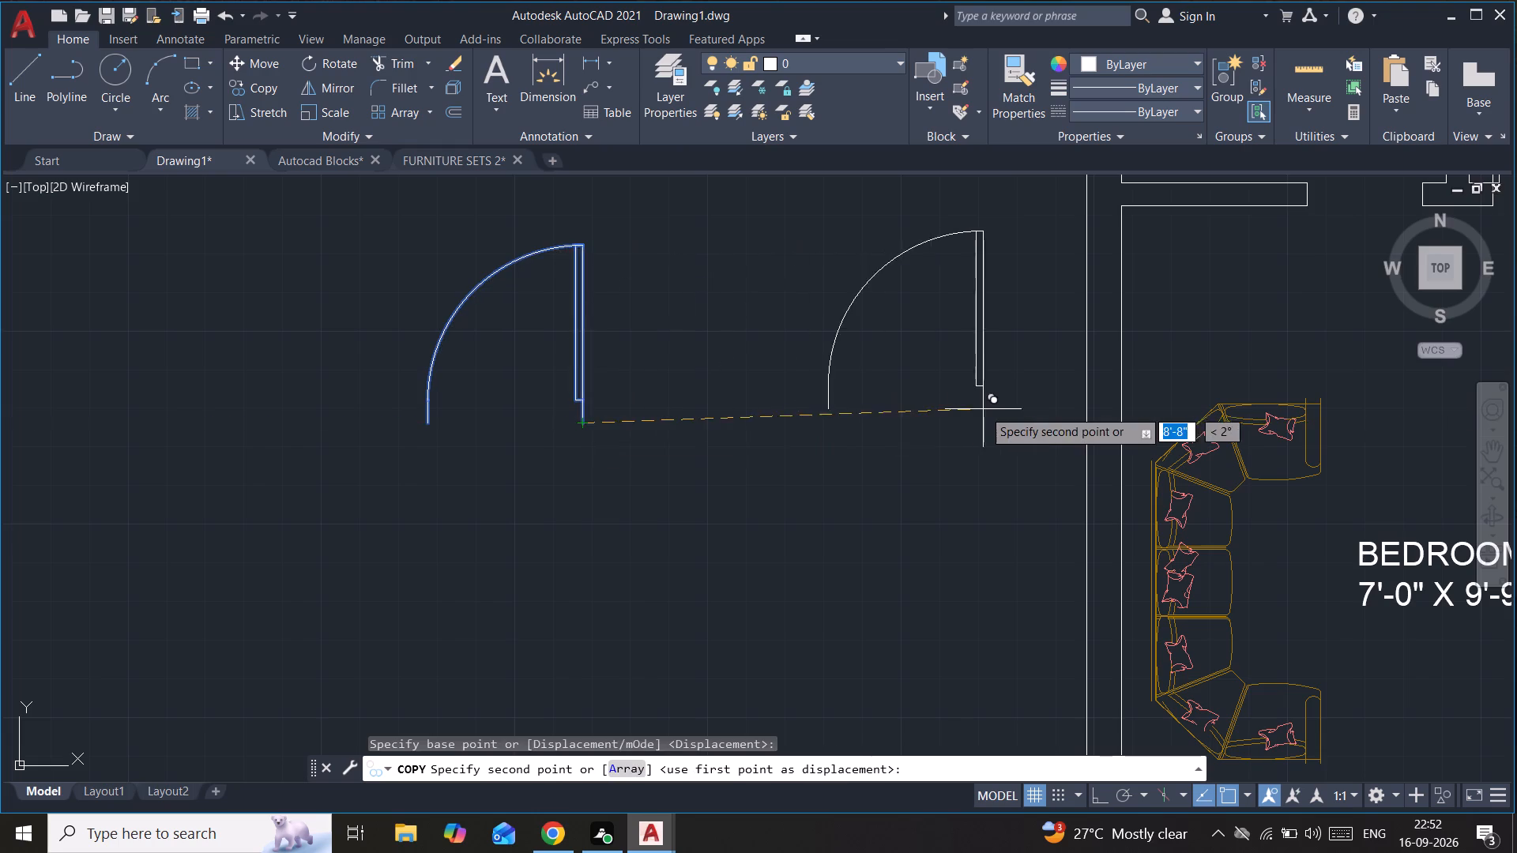
{"action": "scroll", "coordinate": [983, 409], "scroll_direction": "down", "scroll_amount": 2}
{"action": "middle_click_drag", "start_coordinate": [984, 410], "coordinate": [562, 475]}
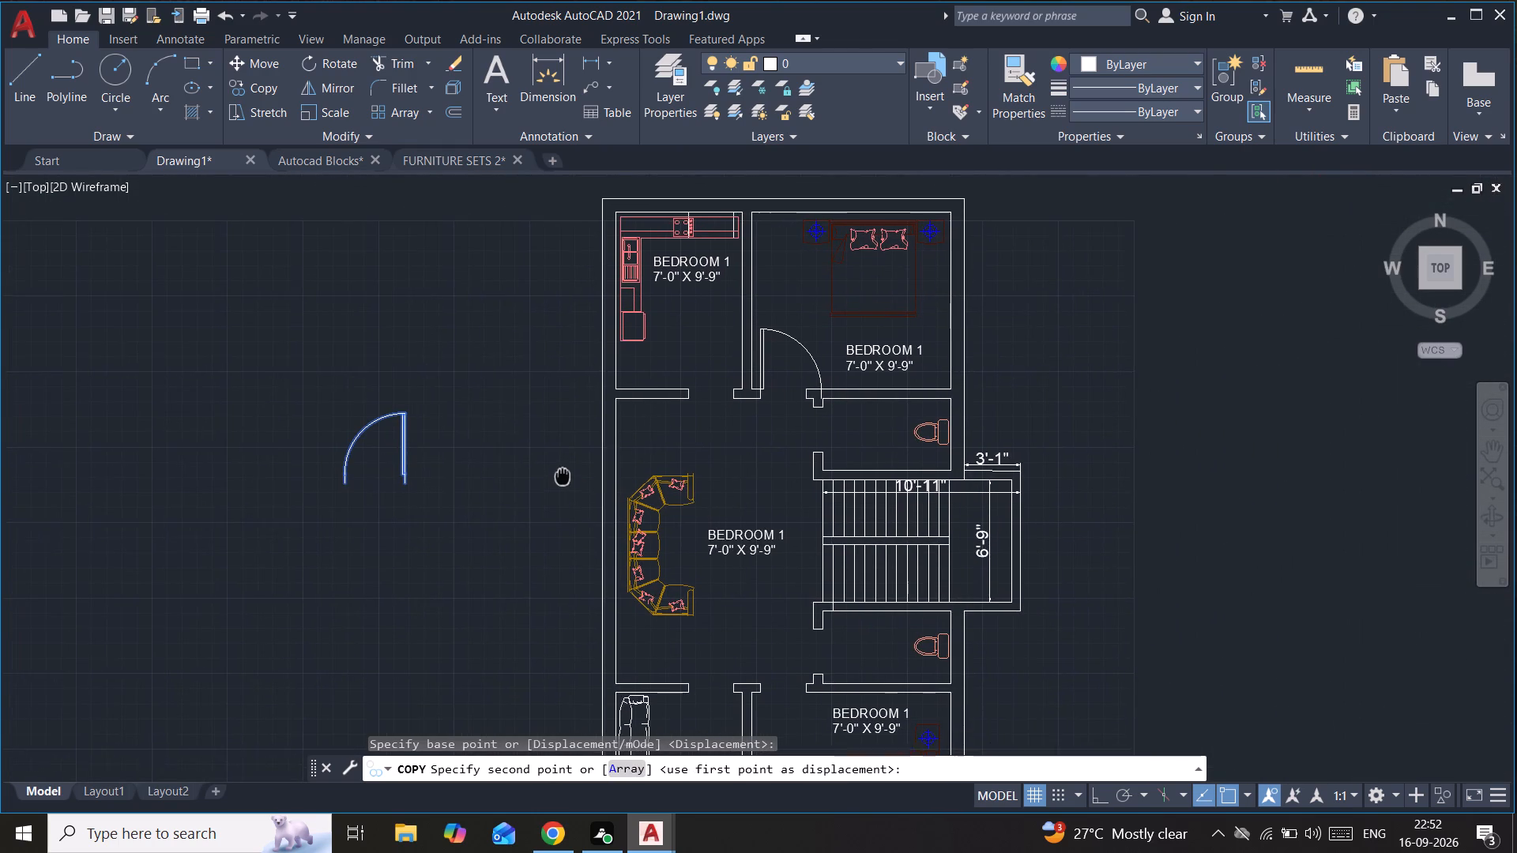
{"action": "middle_click_drag", "start_coordinate": [562, 475], "coordinate": [560, 466]}
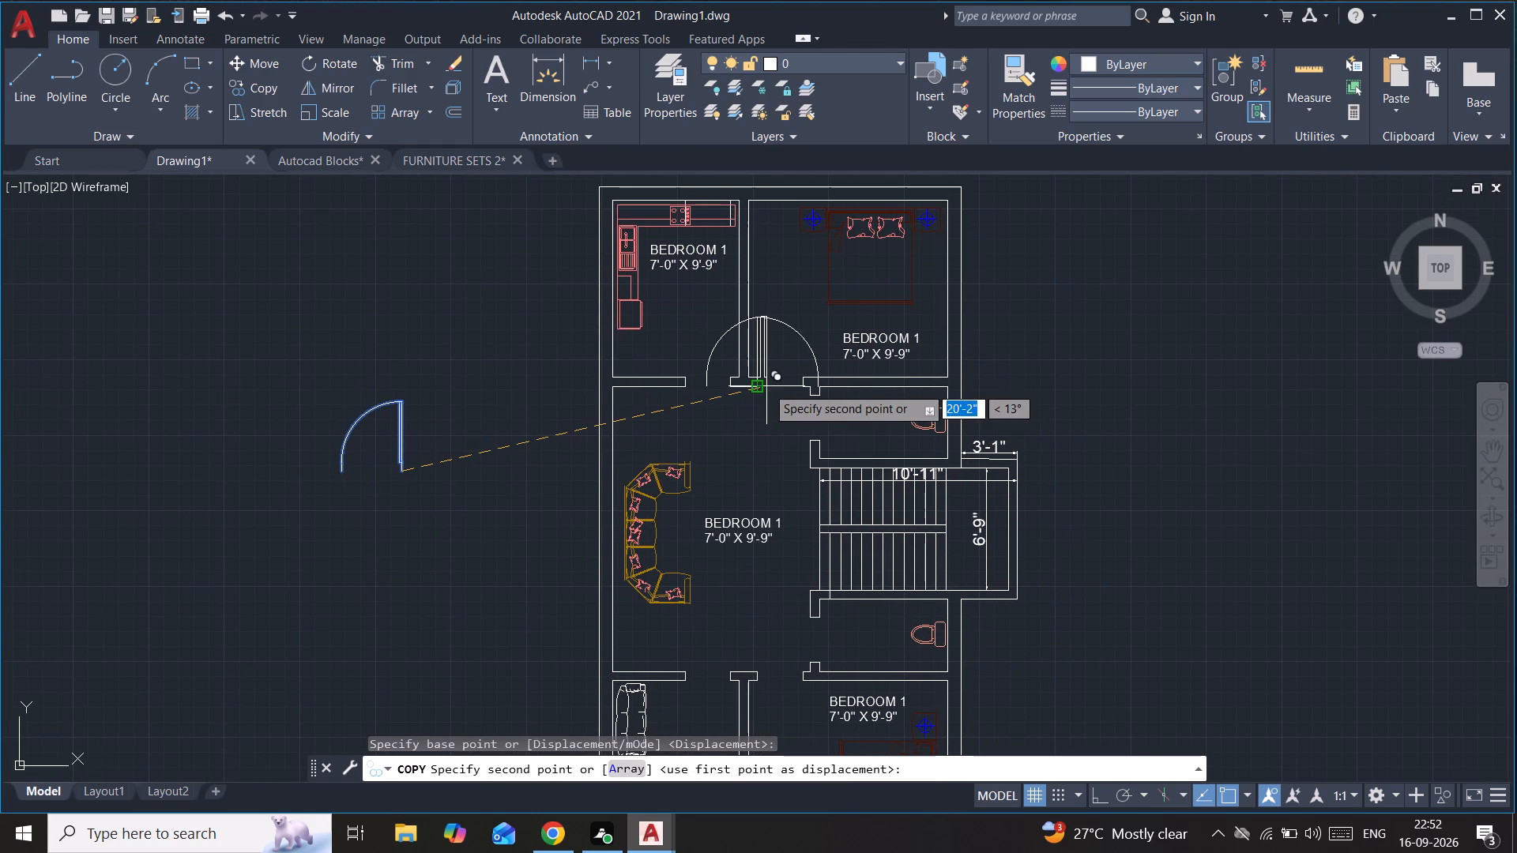
{"action": "scroll", "coordinate": [710, 390], "scroll_direction": "up", "scroll_amount": 1}
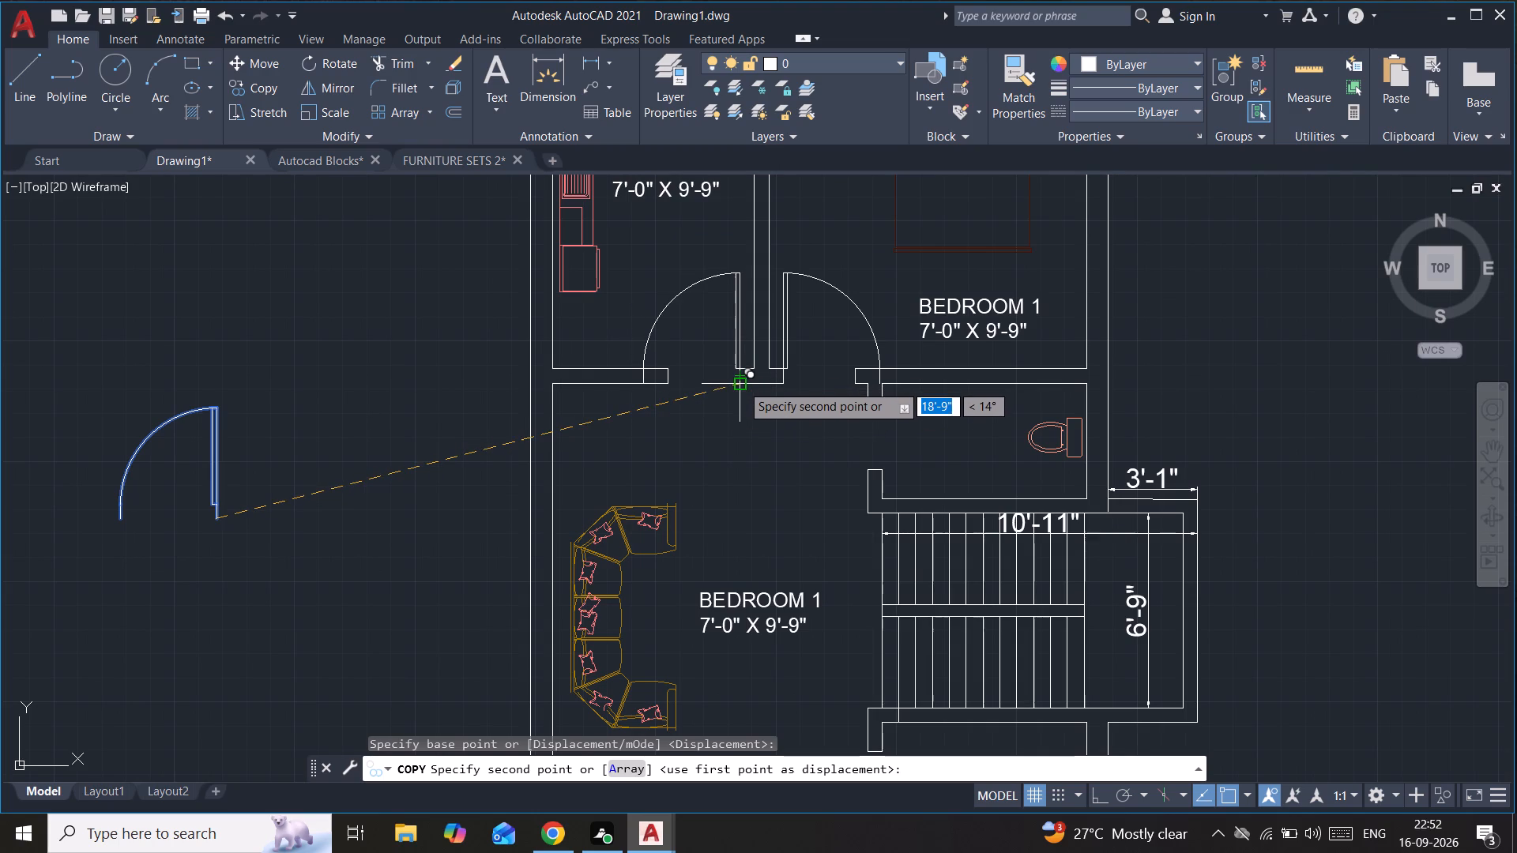
{"action": "left_click", "coordinate": [741, 385]}
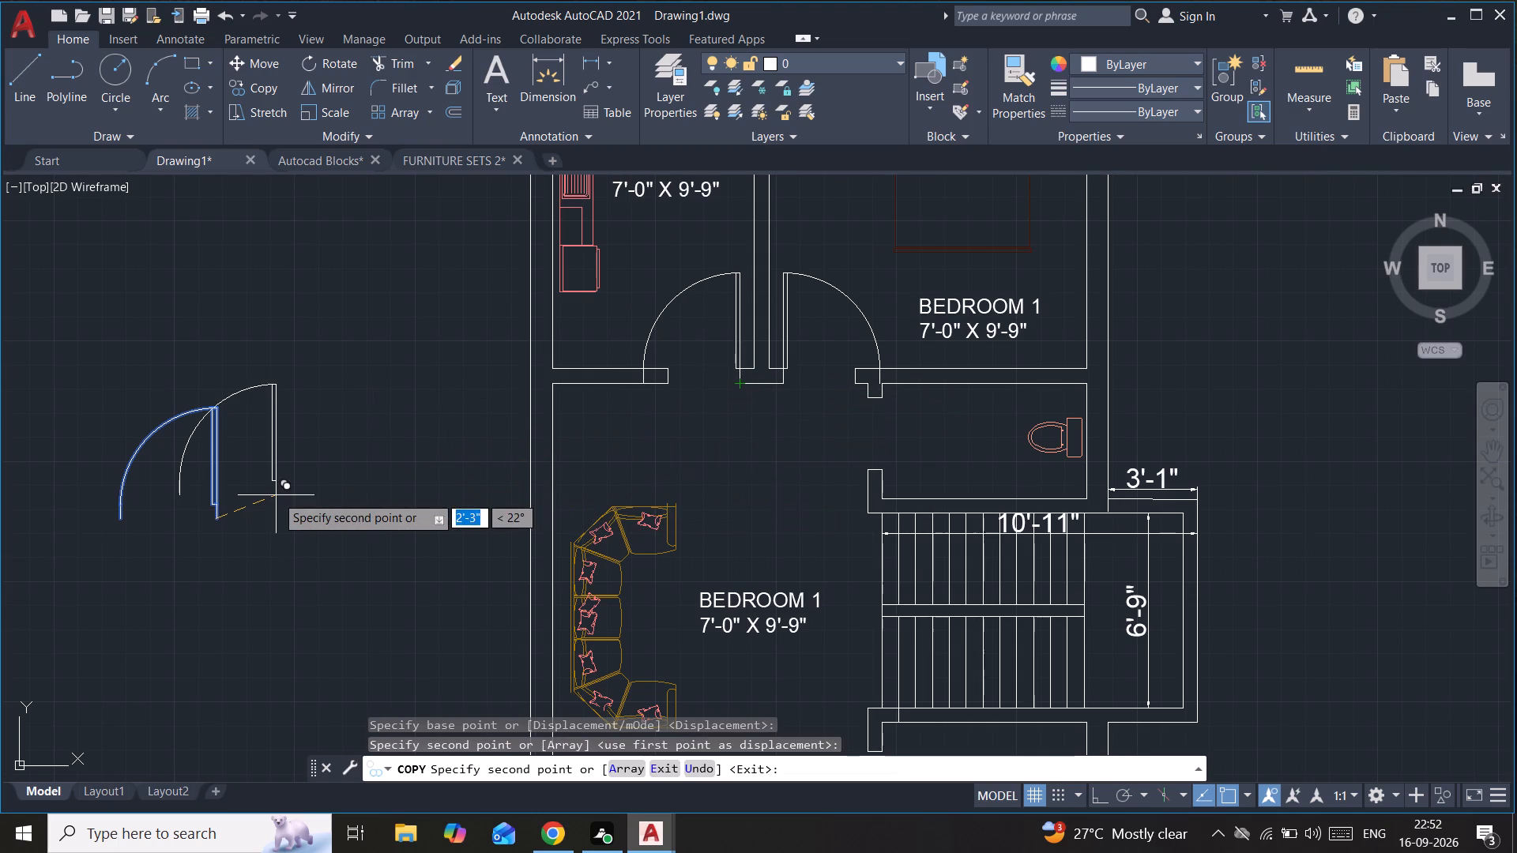
{"action": "scroll", "coordinate": [276, 495], "scroll_direction": "down", "scroll_amount": 2}
{"action": "middle_click_drag", "start_coordinate": [276, 495], "coordinate": [512, 400]}
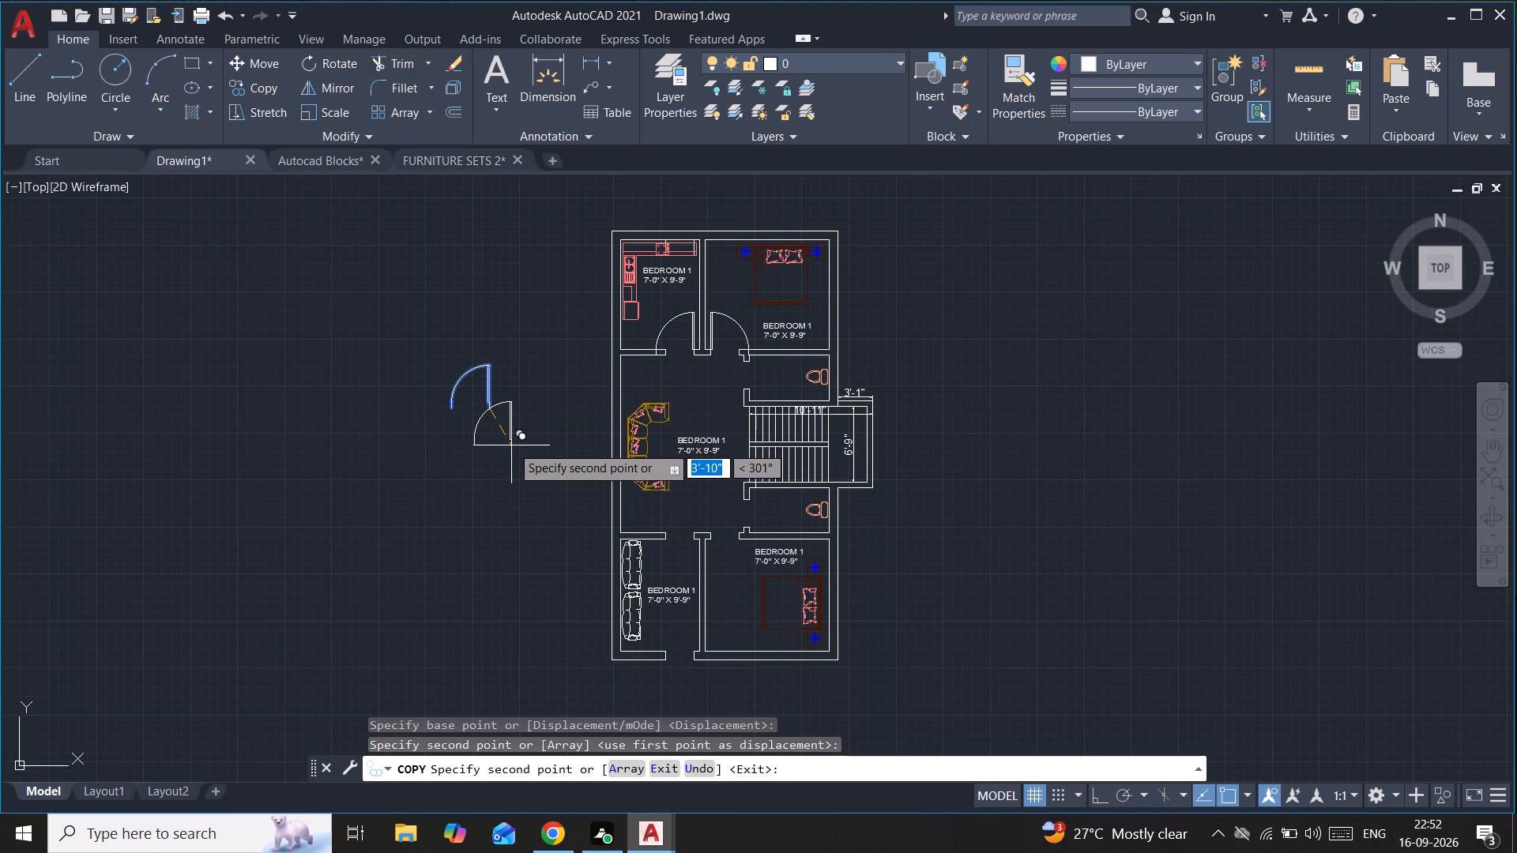
{"action": "key", "text": "Escape"}
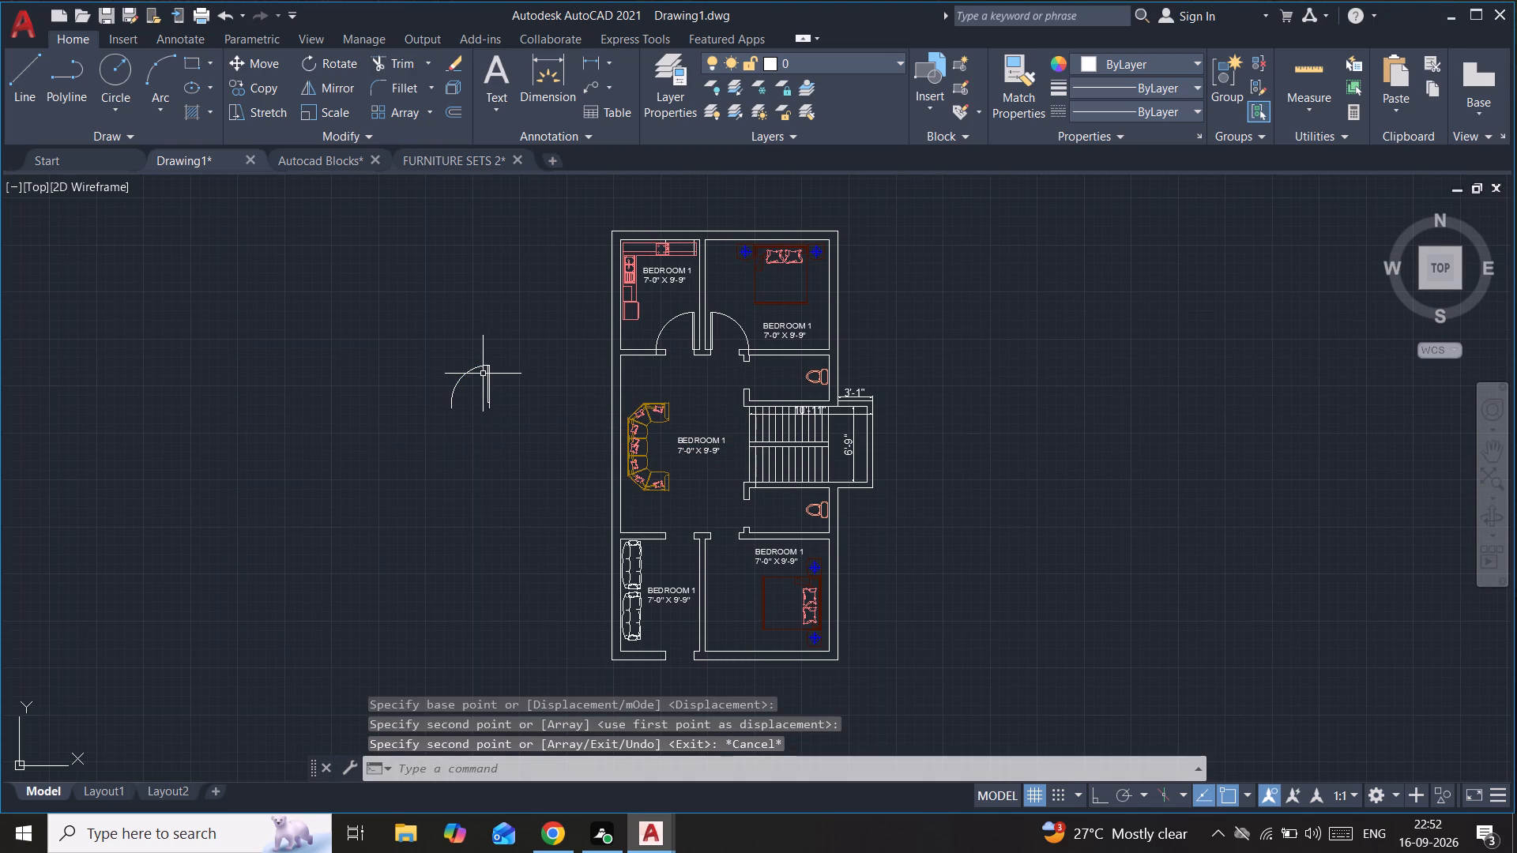
Flip the source door north-south so it swings south with its leaf on the east side.
{"action": "left_click", "coordinate": [491, 365]}
{"action": "scroll", "coordinate": [485, 438], "scroll_direction": "up", "scroll_amount": 1}
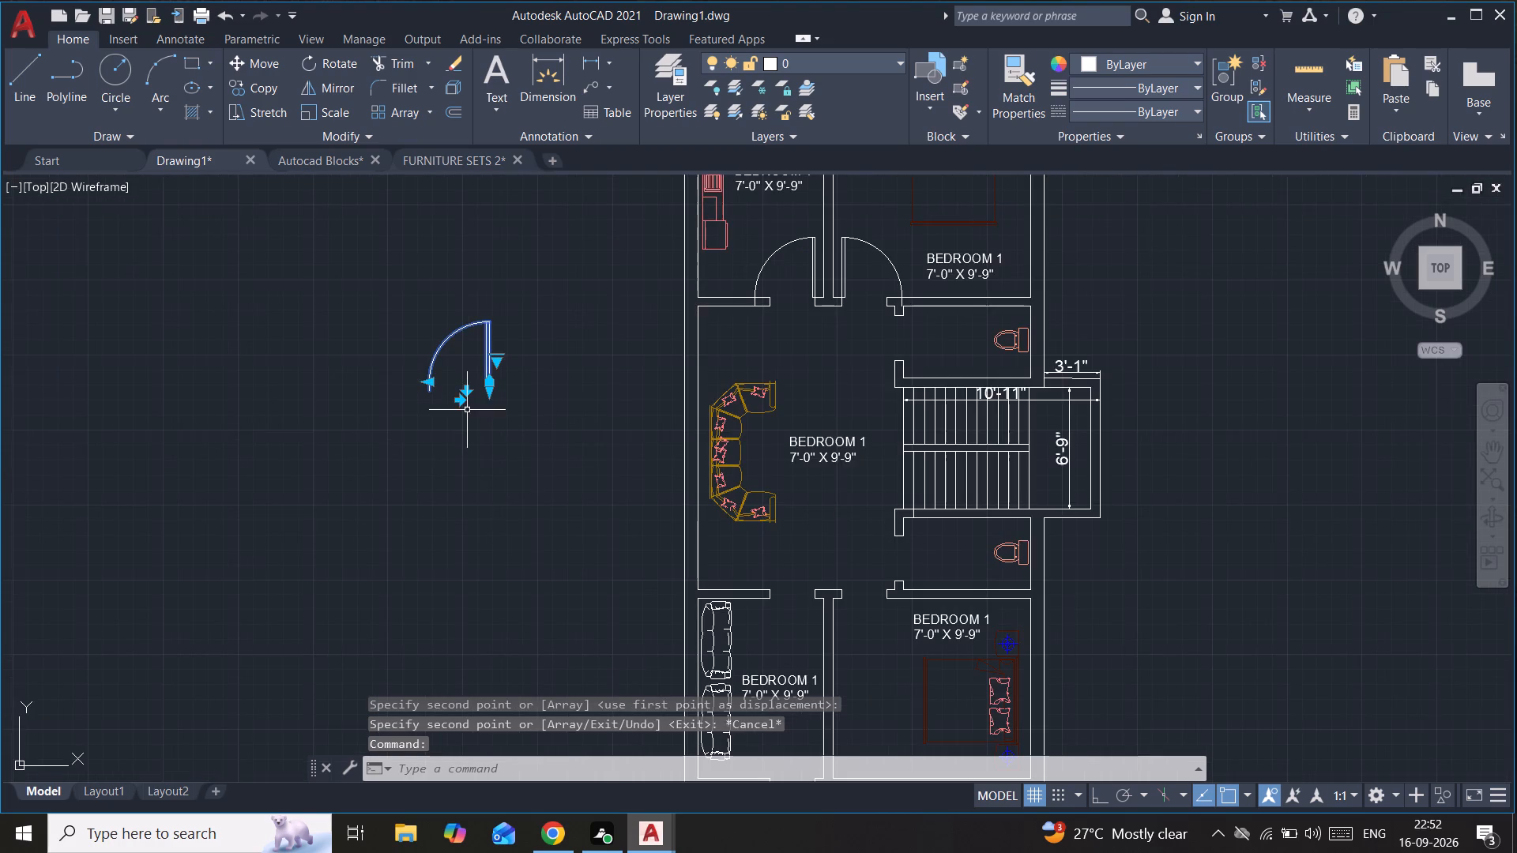
{"action": "scroll", "coordinate": [465, 408], "scroll_direction": "up", "scroll_amount": 2}
{"action": "left_click", "coordinate": [466, 366]}
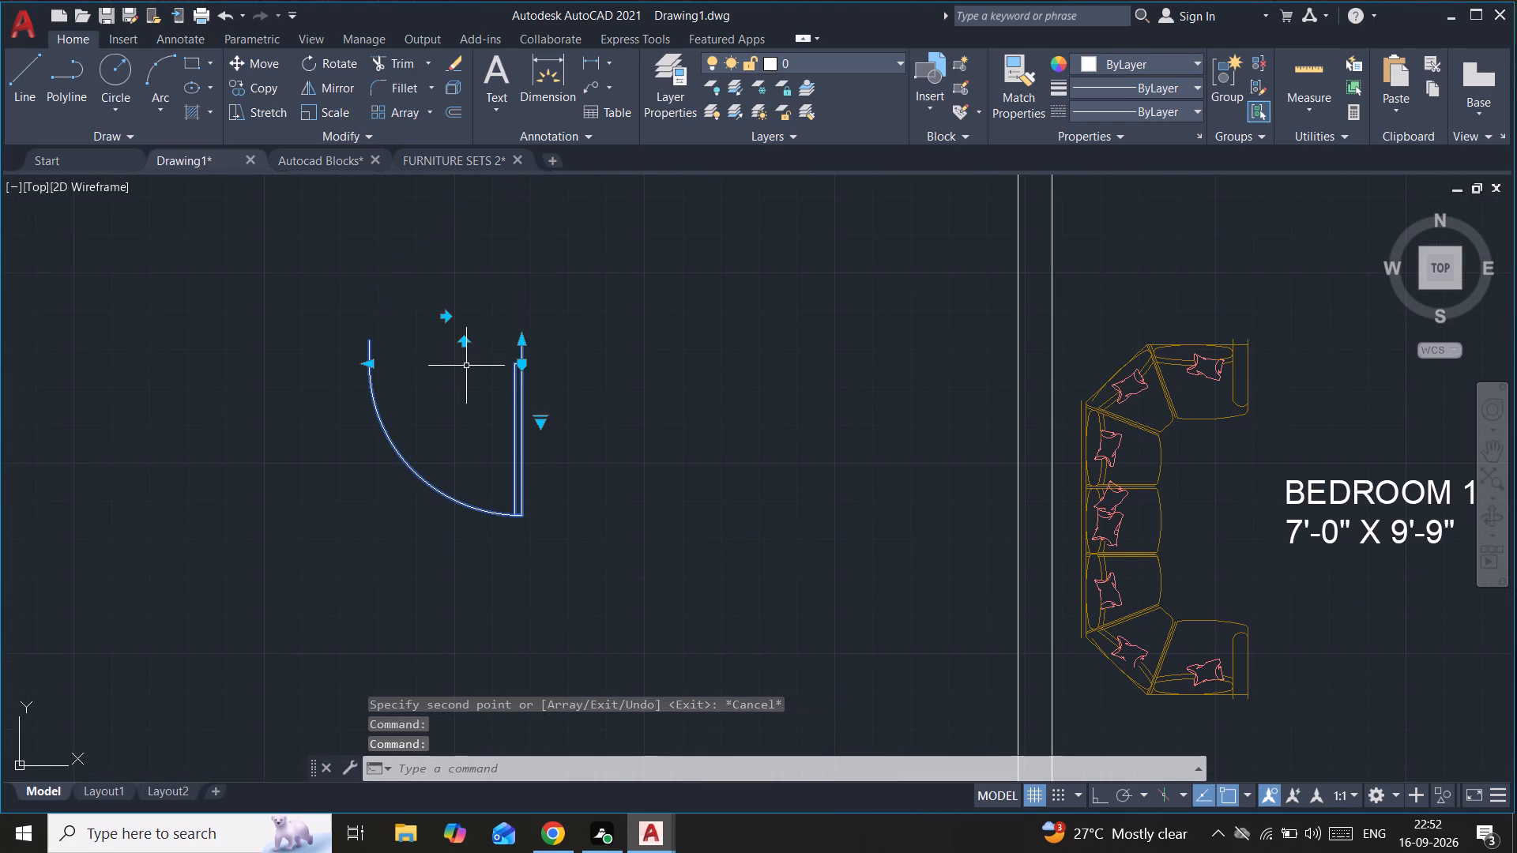
Copy the south-swinging door by its hinge-side corner to the east jamb of the southwest sofa room's north doorway.
{"action": "scroll", "coordinate": [561, 370], "scroll_direction": "down", "scroll_amount": 1}
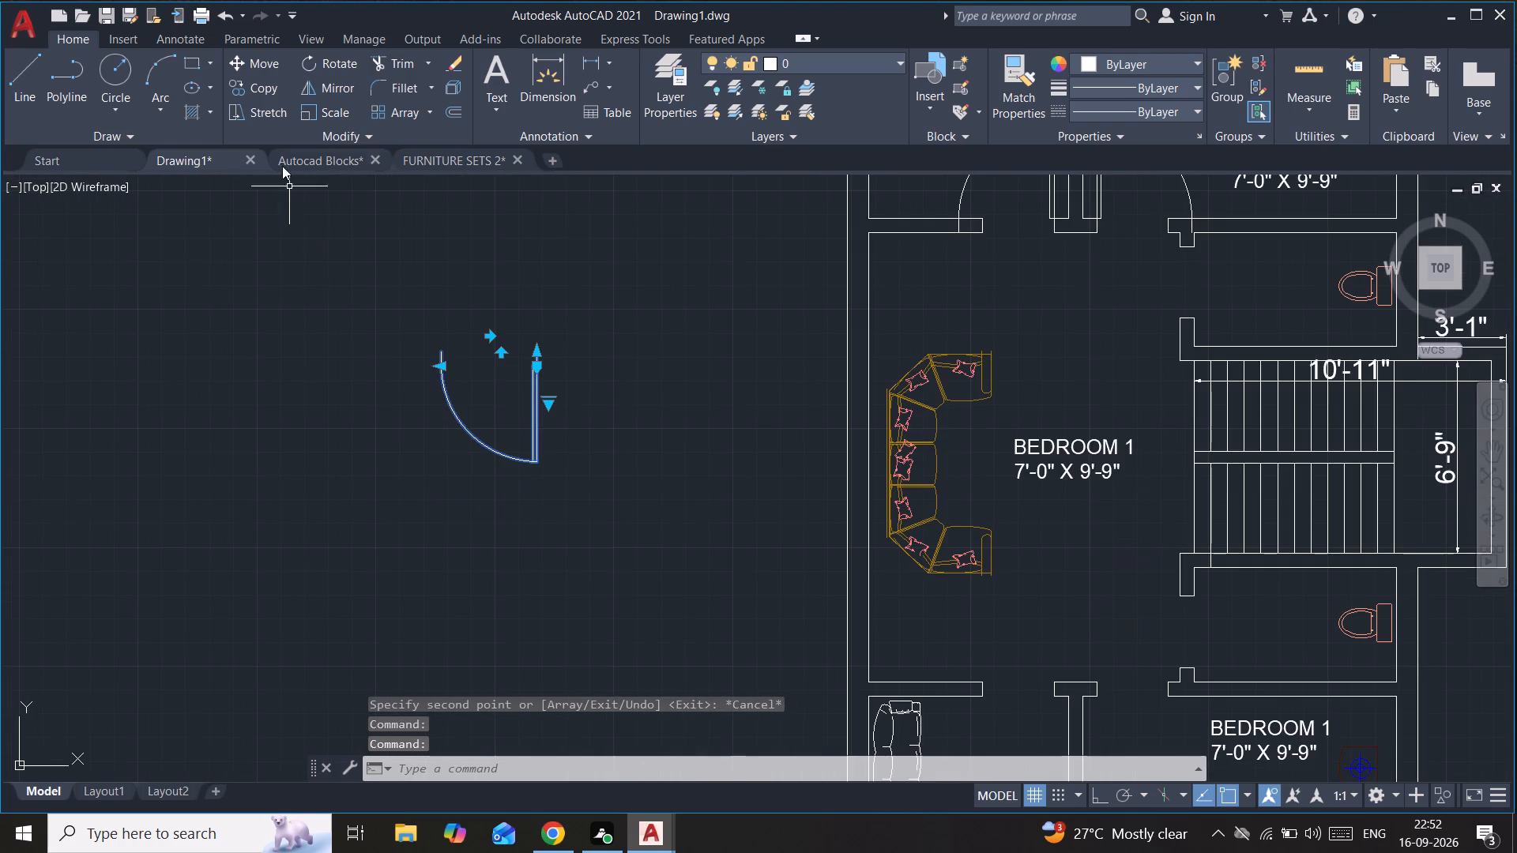
{"action": "left_click", "coordinate": [277, 91]}
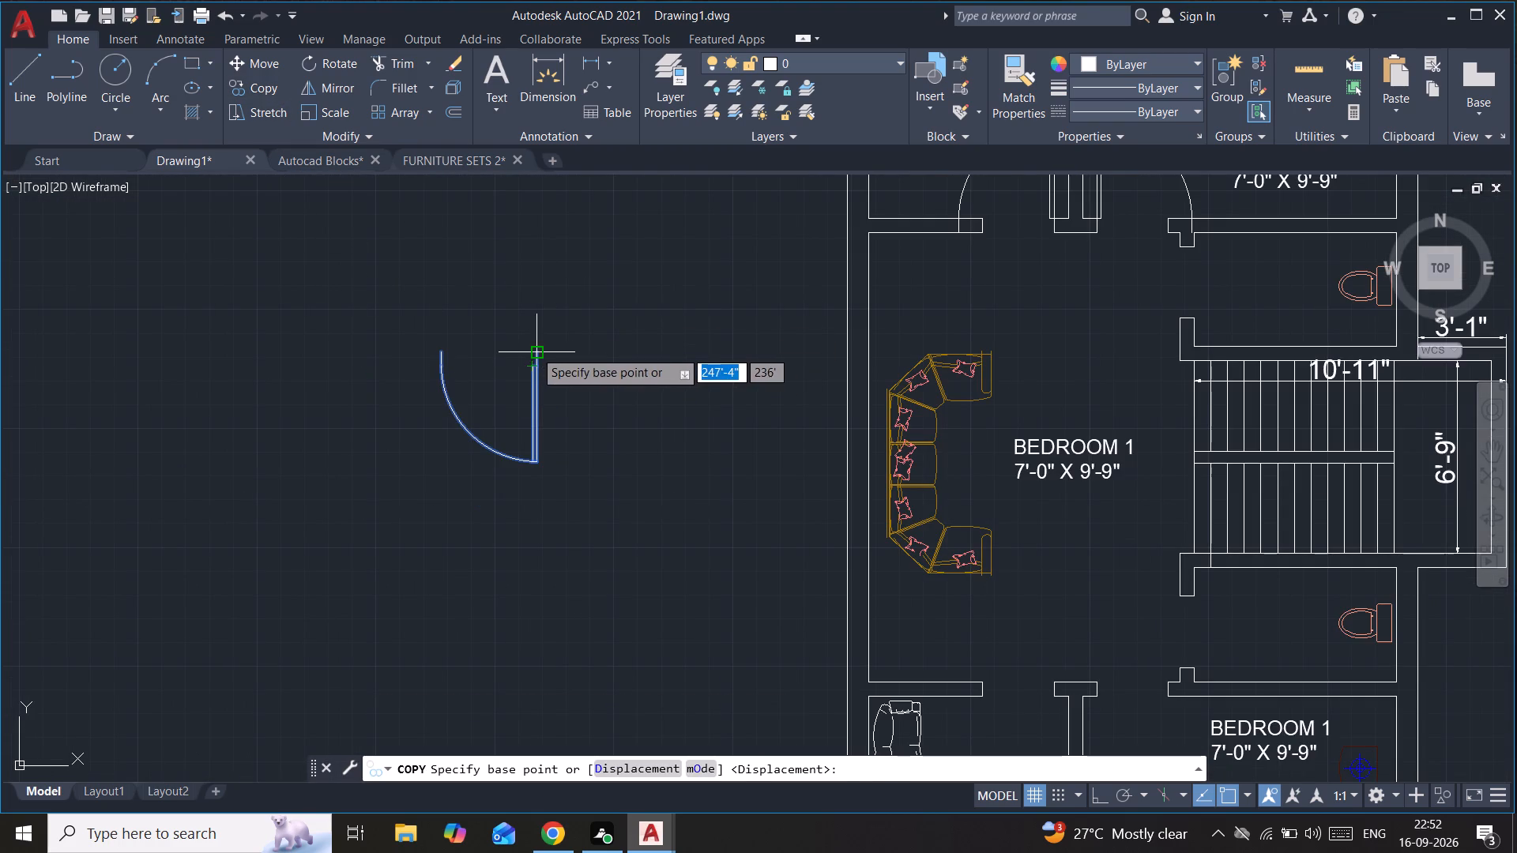
{"action": "left_click", "coordinate": [534, 350]}
{"action": "scroll", "coordinate": [1109, 550], "scroll_direction": "down", "scroll_amount": 2}
{"action": "middle_click_drag", "start_coordinate": [1108, 548], "coordinate": [943, 398]}
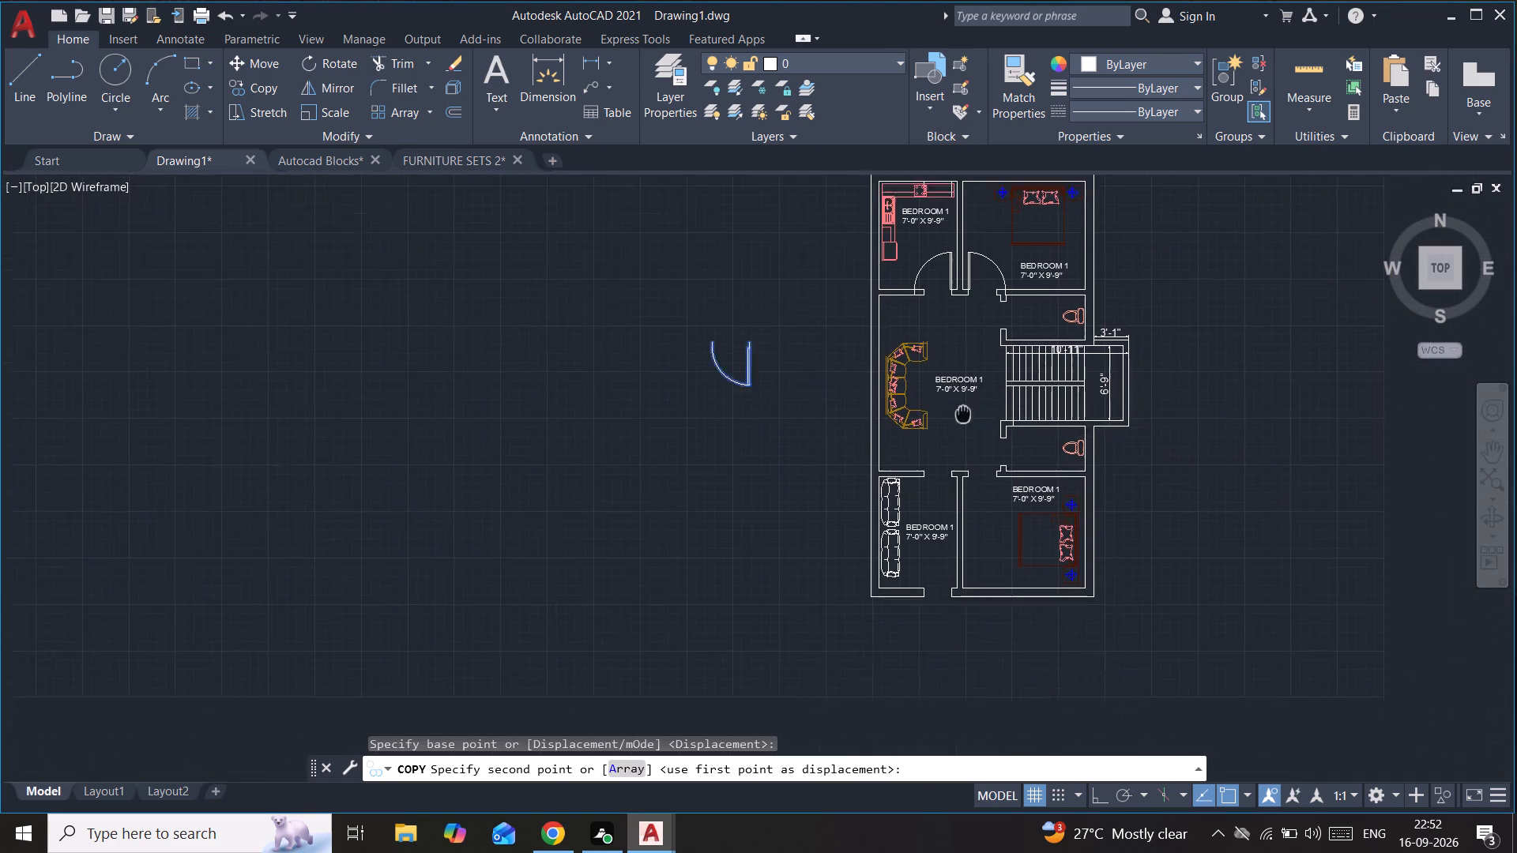
{"action": "middle_click_drag", "start_coordinate": [943, 398], "coordinate": [904, 372]}
{"action": "scroll", "coordinate": [886, 467], "scroll_direction": "up", "scroll_amount": 2}
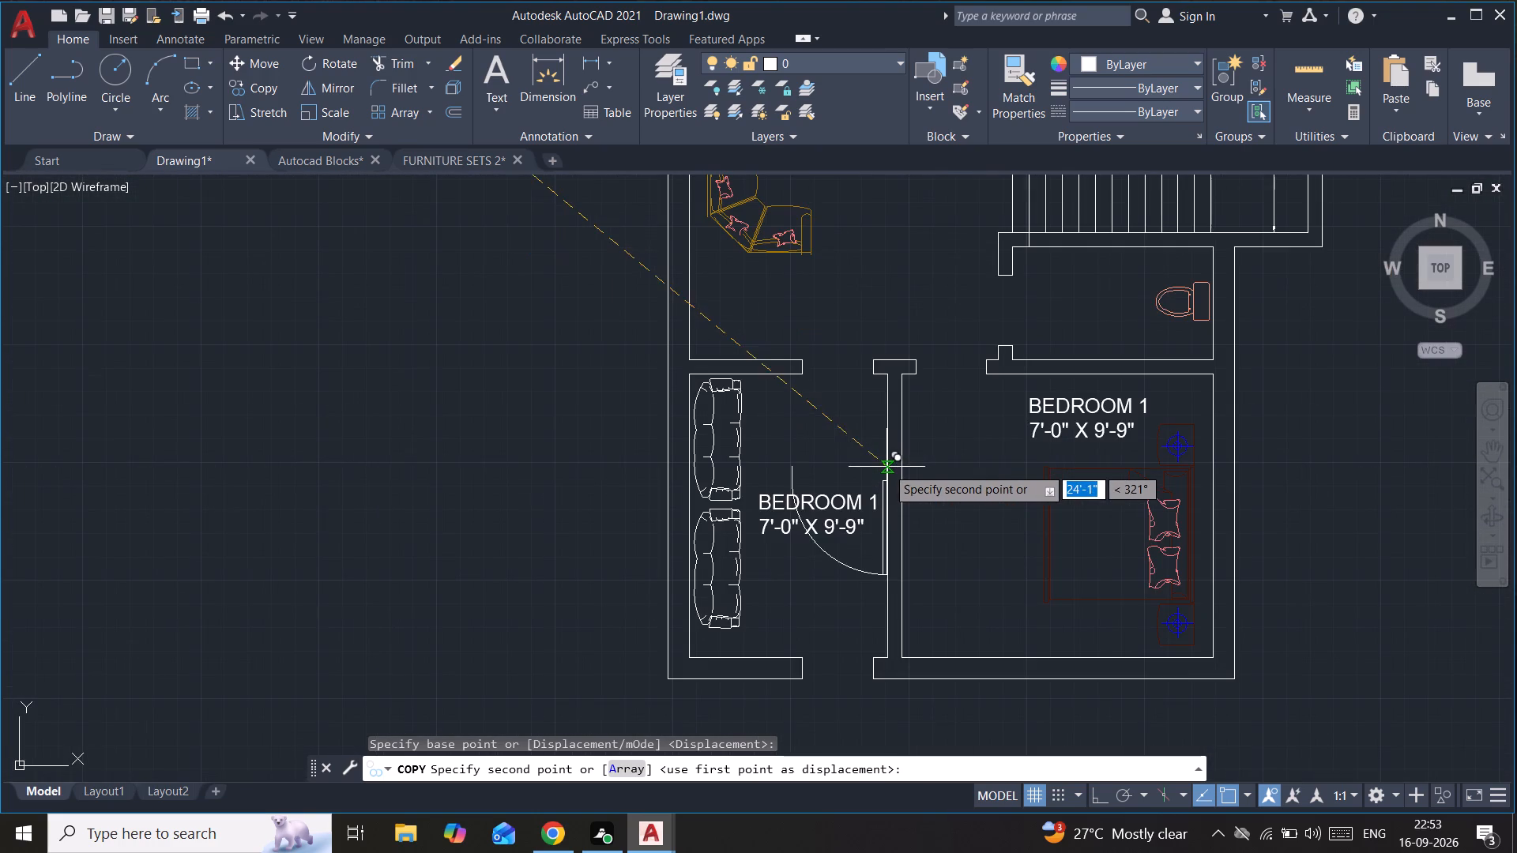
{"action": "scroll", "coordinate": [871, 402], "scroll_direction": "up", "scroll_amount": 1}
{"action": "middle_click_drag", "start_coordinate": [871, 402], "coordinate": [864, 464]}
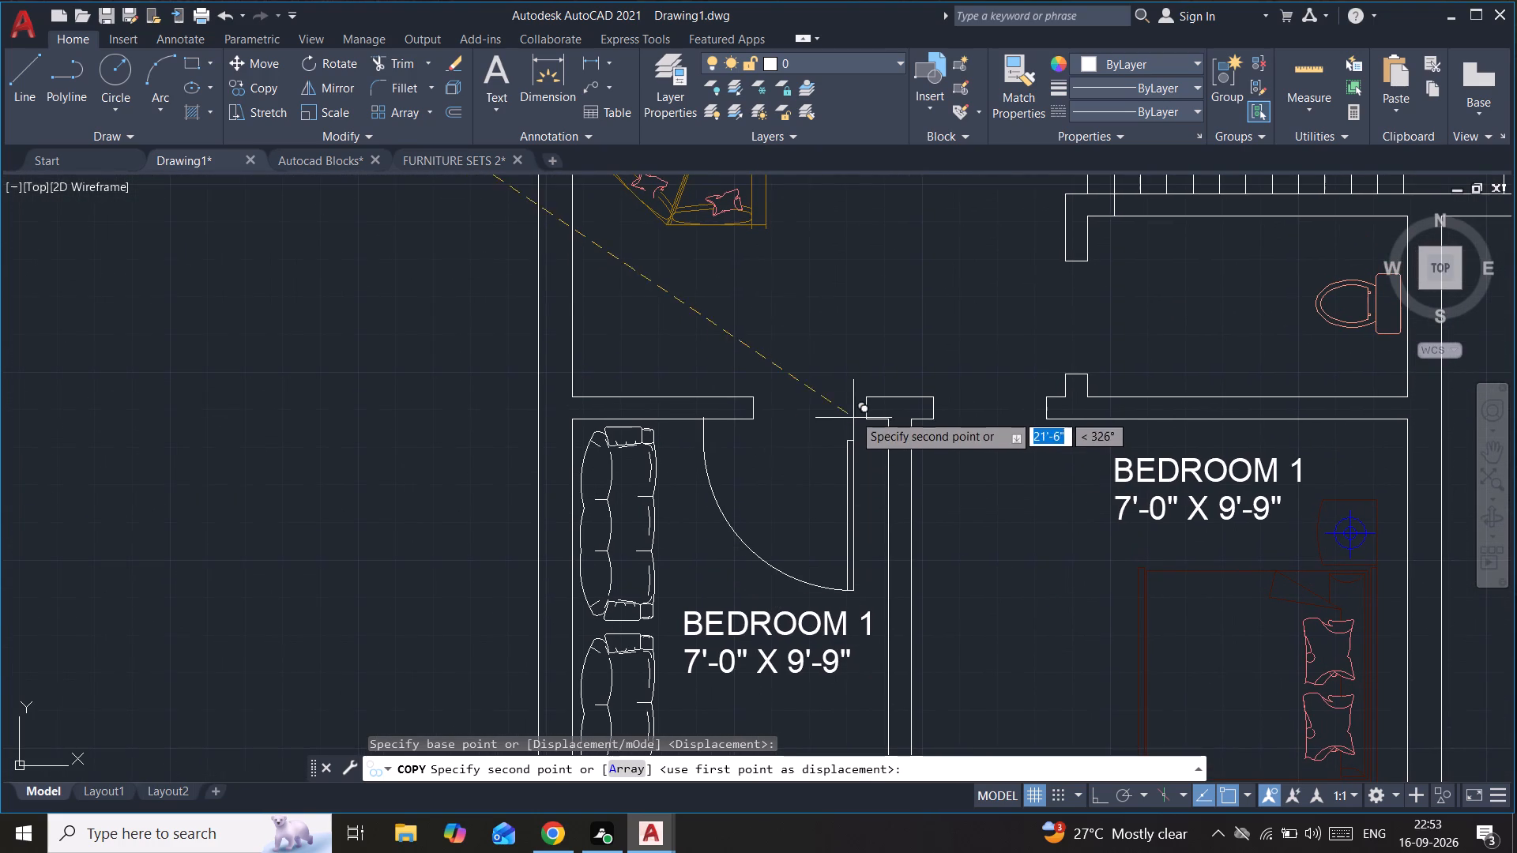
{"action": "left_click", "coordinate": [863, 399]}
{"action": "scroll", "coordinate": [518, 359], "scroll_direction": "down", "scroll_amount": 5}
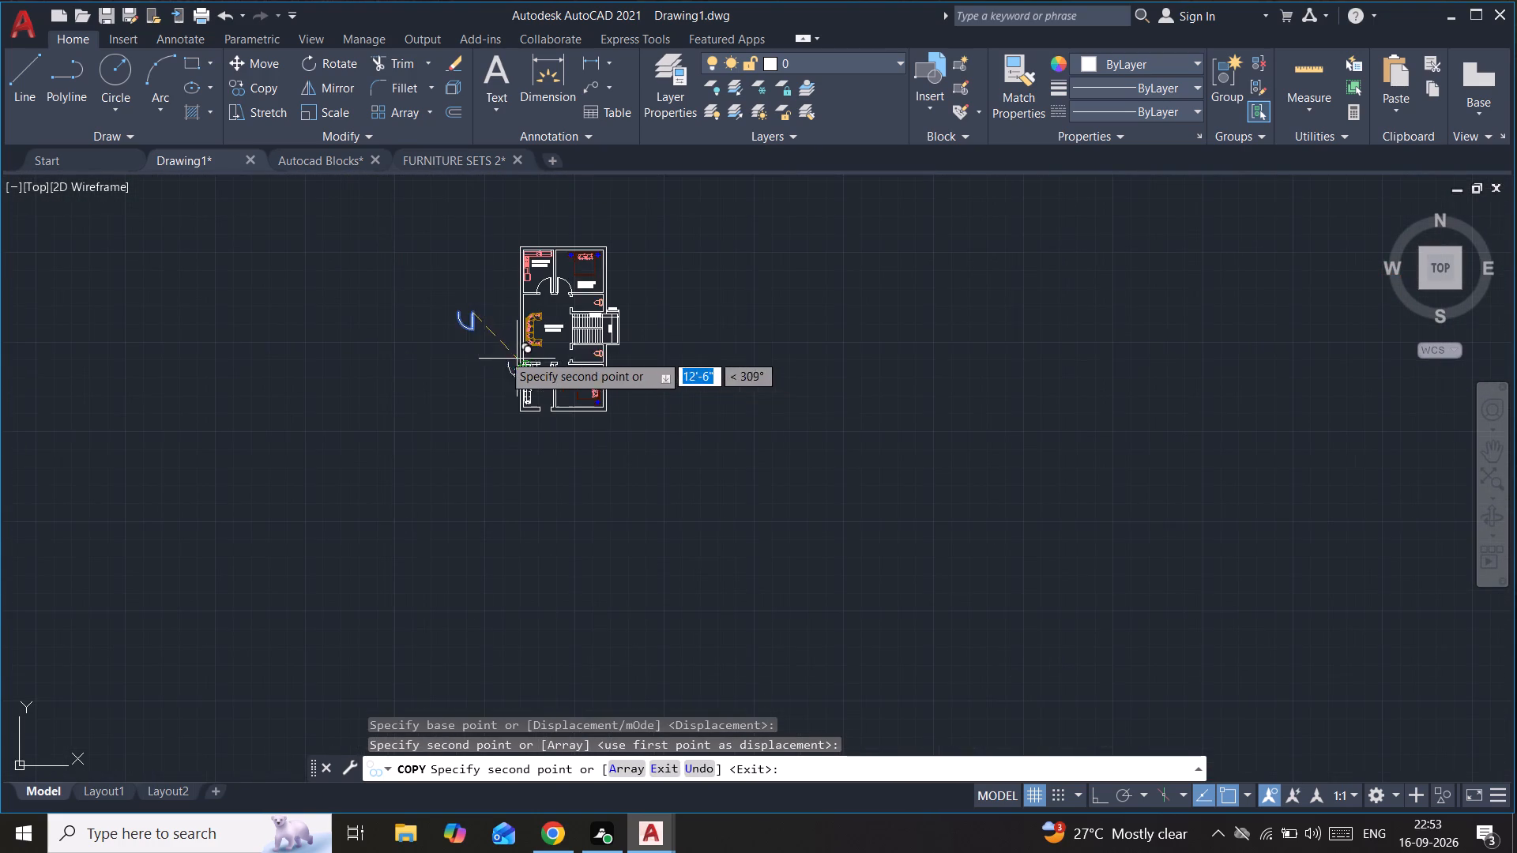
{"action": "middle_click_drag", "start_coordinate": [459, 326], "coordinate": [530, 472]}
{"action": "scroll", "coordinate": [530, 472], "scroll_direction": "up", "scroll_amount": 1}
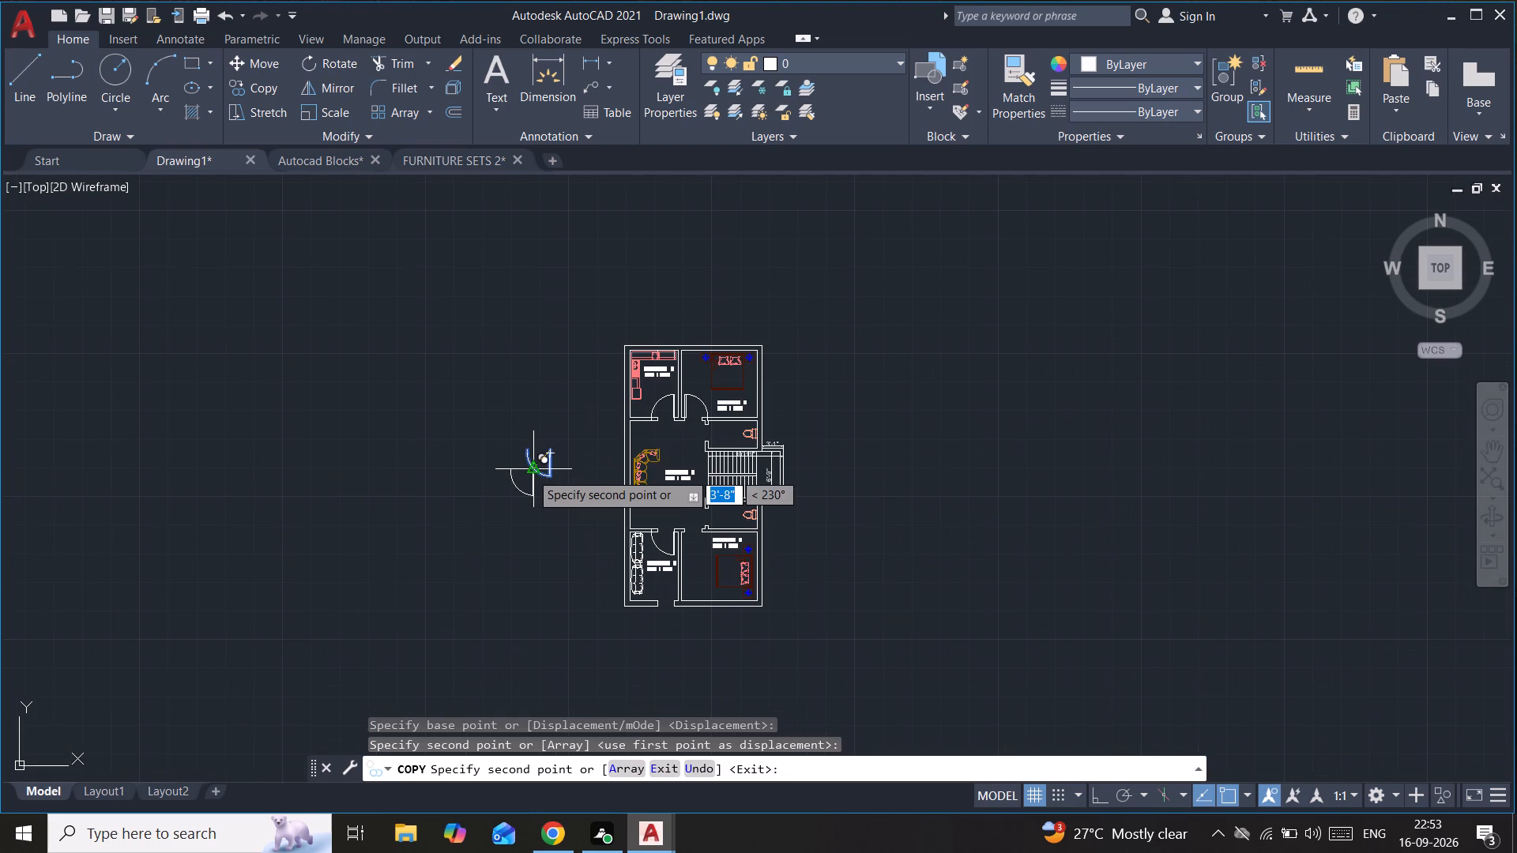
{"action": "key", "text": "Escape"}
Flip the source door east-west so its leaf hangs on the west side, still swinging south.
{"action": "scroll", "coordinate": [544, 446], "scroll_direction": "up", "scroll_amount": 3}
{"action": "middle_click_drag", "start_coordinate": [547, 445], "coordinate": [642, 291]}
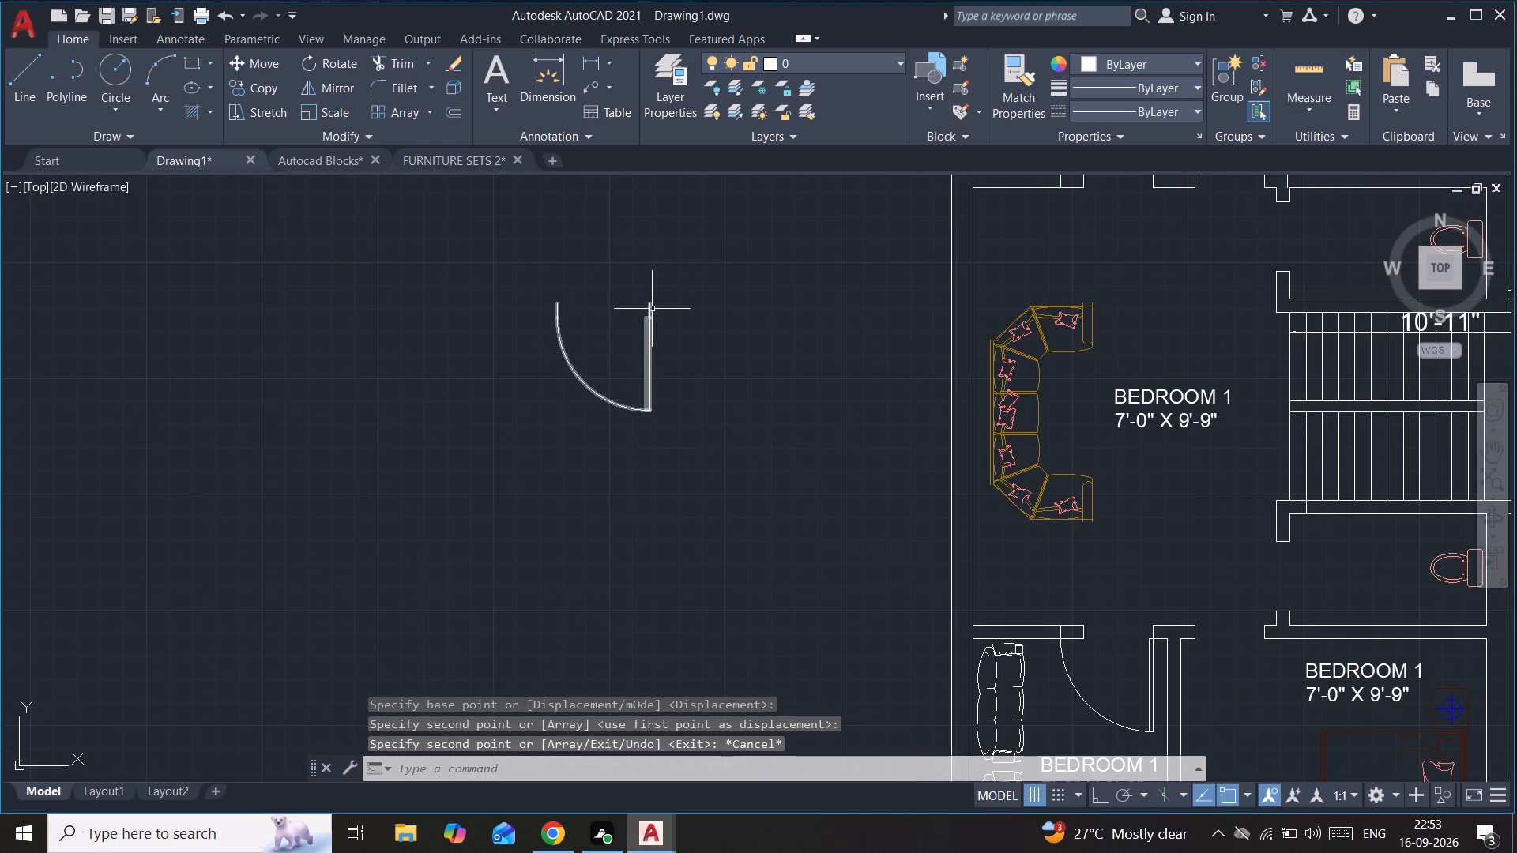
{"action": "left_click", "coordinate": [652, 309]}
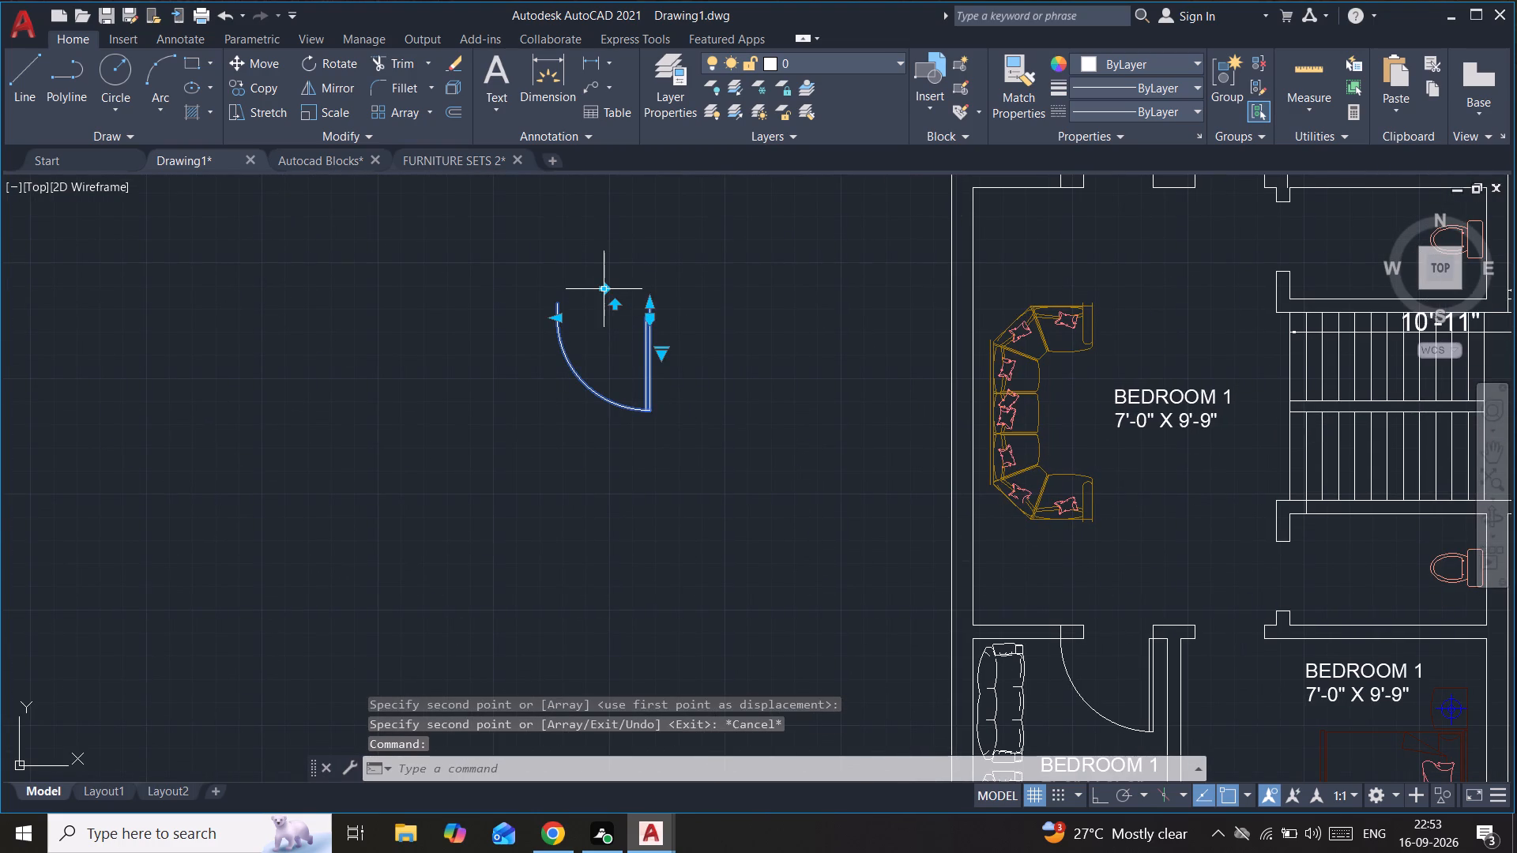
{"action": "left_click", "coordinate": [608, 288]}
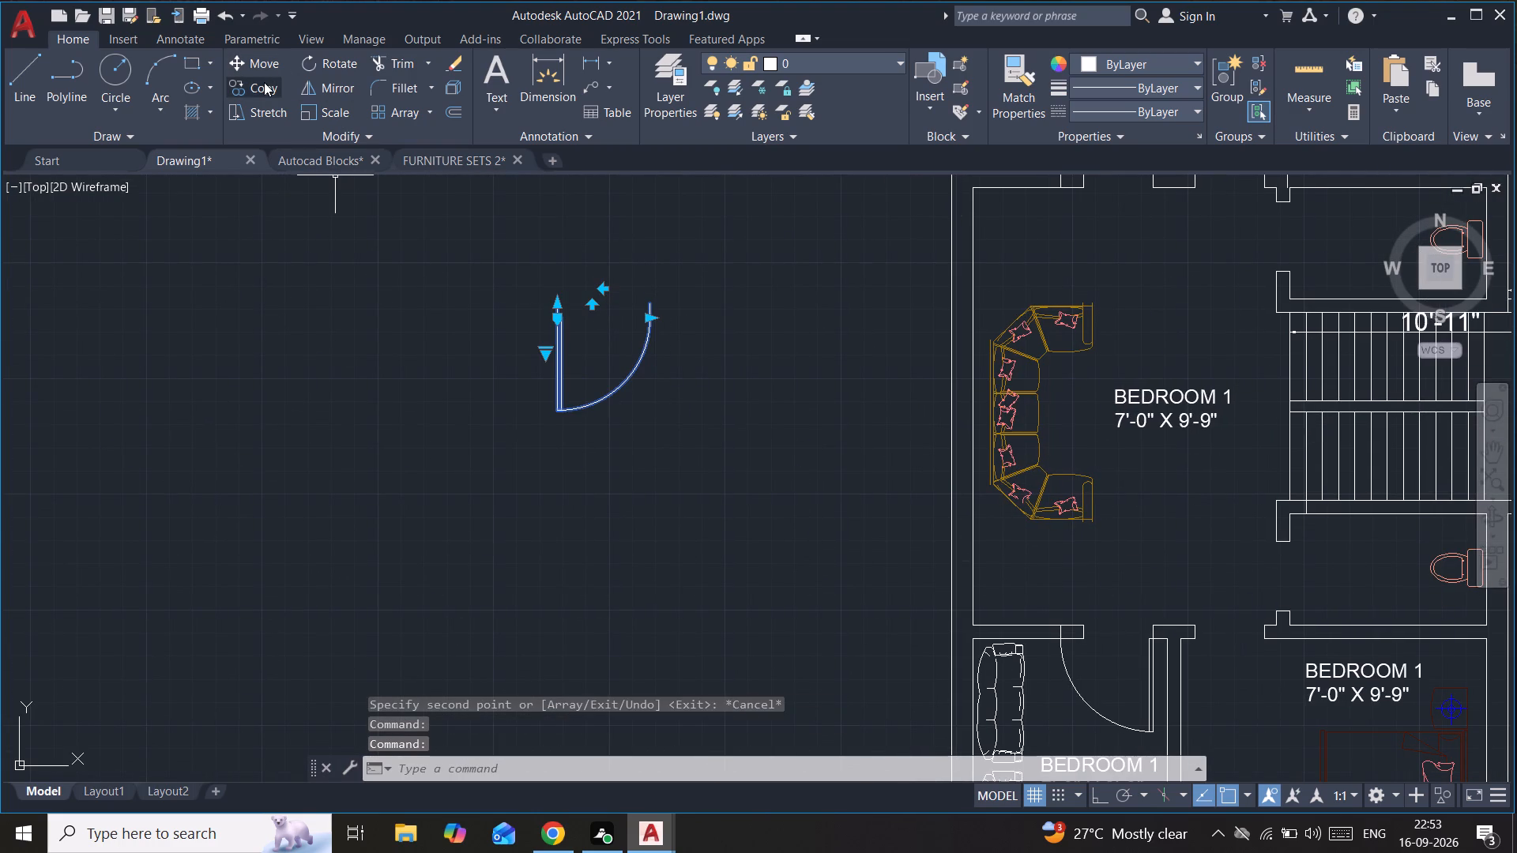
Copy the flipped door by its hinge-side corner to the west jamb of the southeast bedroom's north doorway.
{"action": "left_click", "coordinate": [264, 82]}
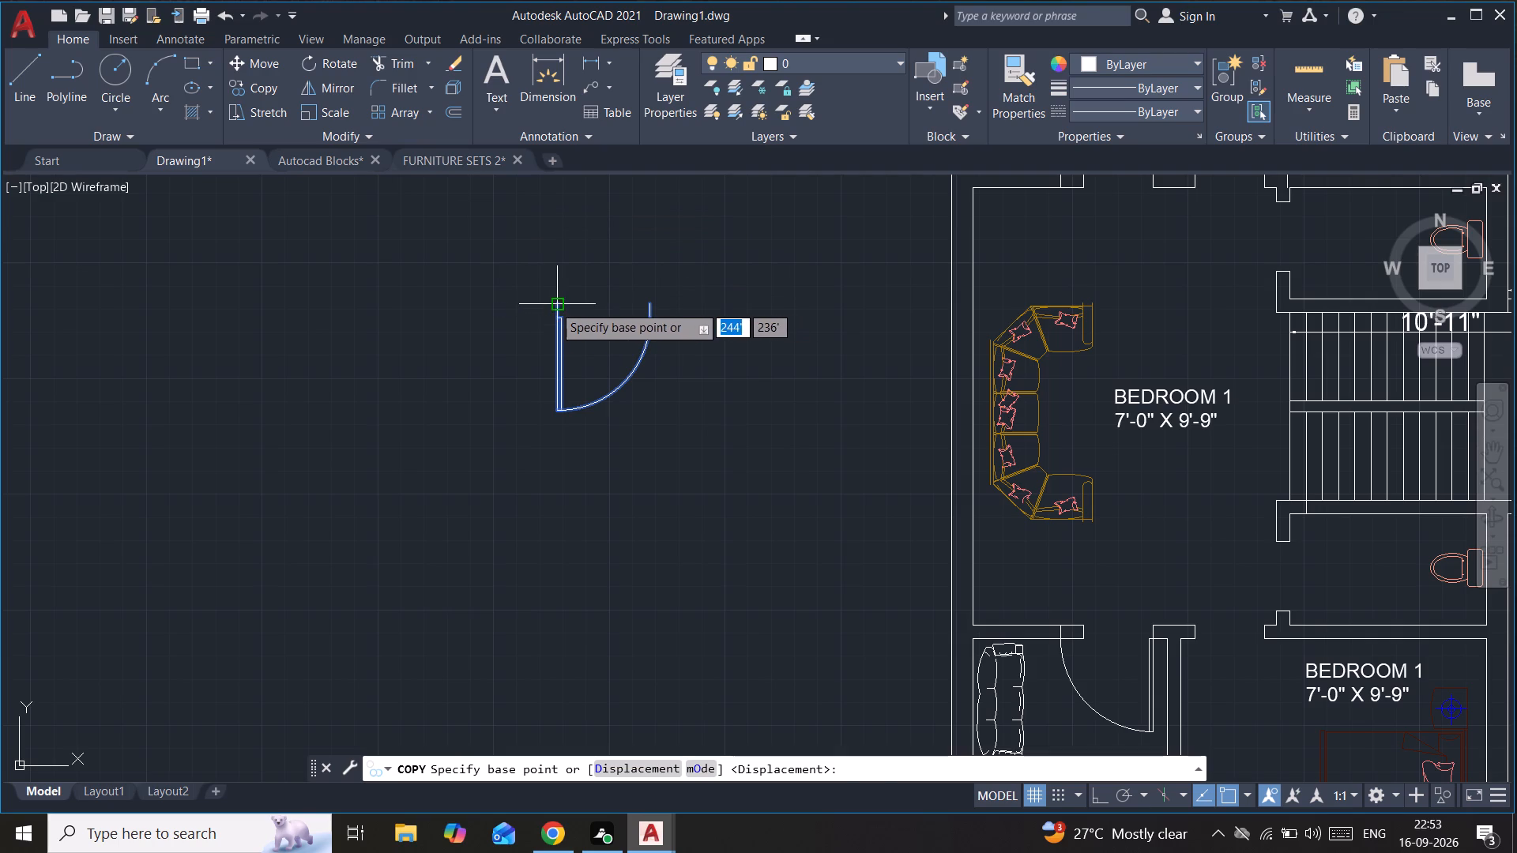
{"action": "left_click", "coordinate": [555, 305]}
{"action": "scroll", "coordinate": [913, 388], "scroll_direction": "down", "scroll_amount": 1}
{"action": "middle_click_drag", "start_coordinate": [913, 388], "coordinate": [668, 271]}
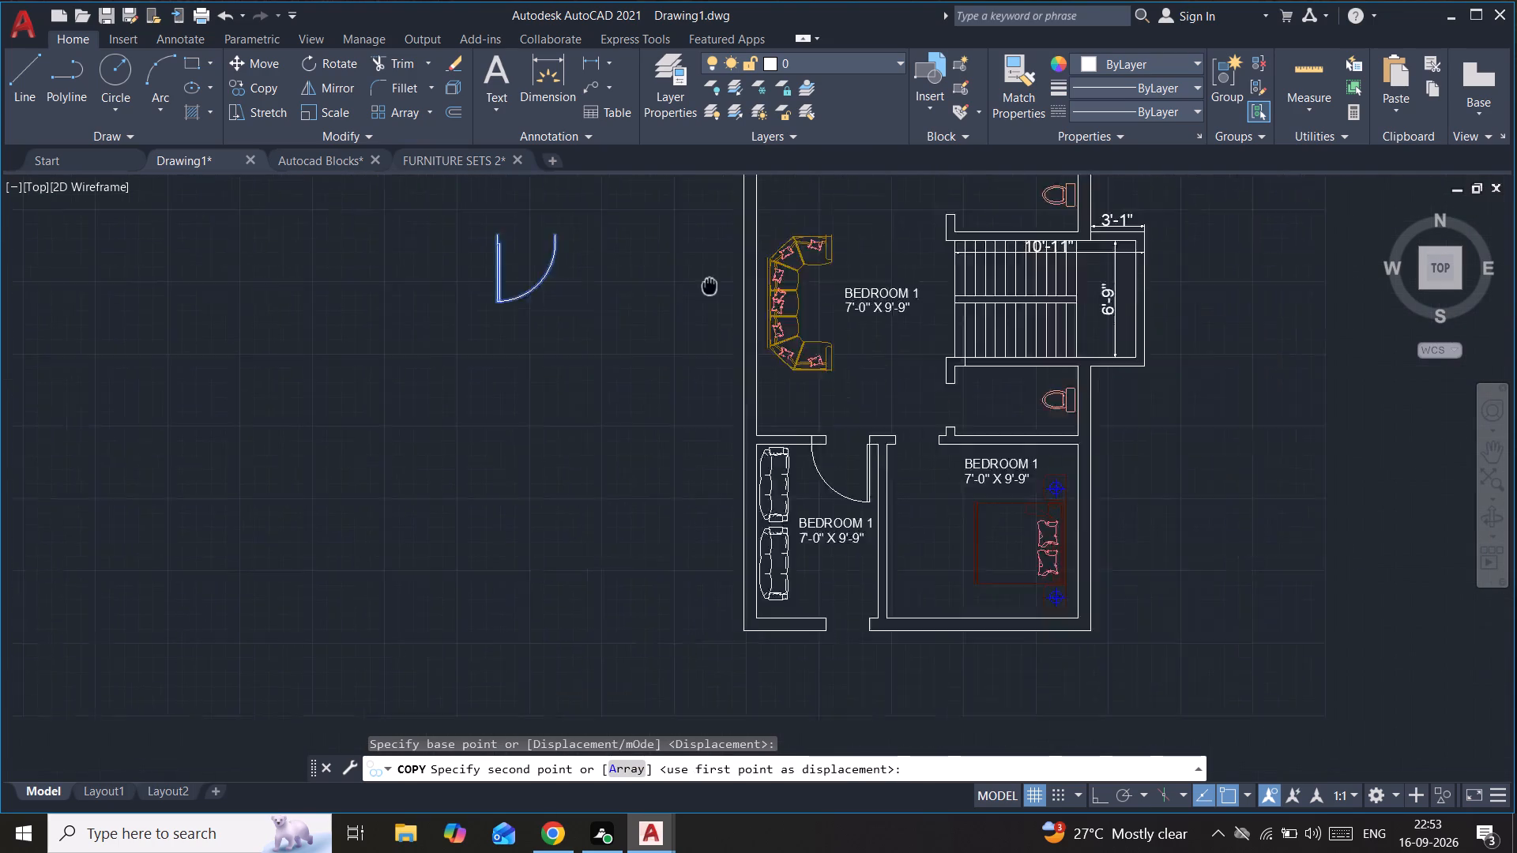
{"action": "middle_click_drag", "start_coordinate": [668, 271], "coordinate": [459, 257]}
{"action": "scroll", "coordinate": [638, 397], "scroll_direction": "up", "scroll_amount": 1}
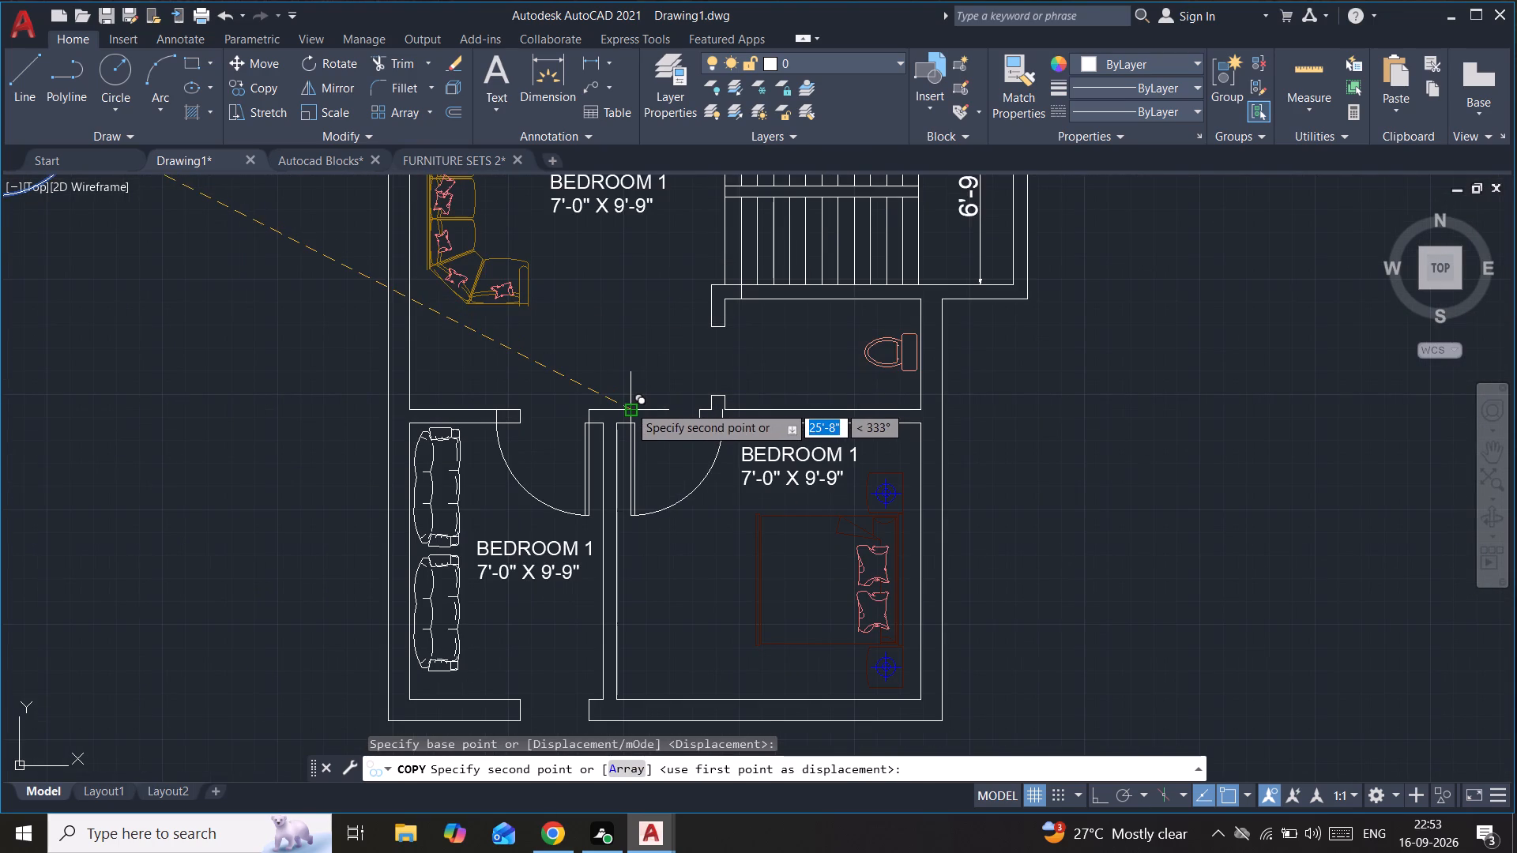
{"action": "left_click", "coordinate": [629, 405]}
{"action": "scroll", "coordinate": [669, 412], "scroll_direction": "down", "scroll_amount": 2}
{"action": "middle_click_drag", "start_coordinate": [672, 406], "coordinate": [782, 492]}
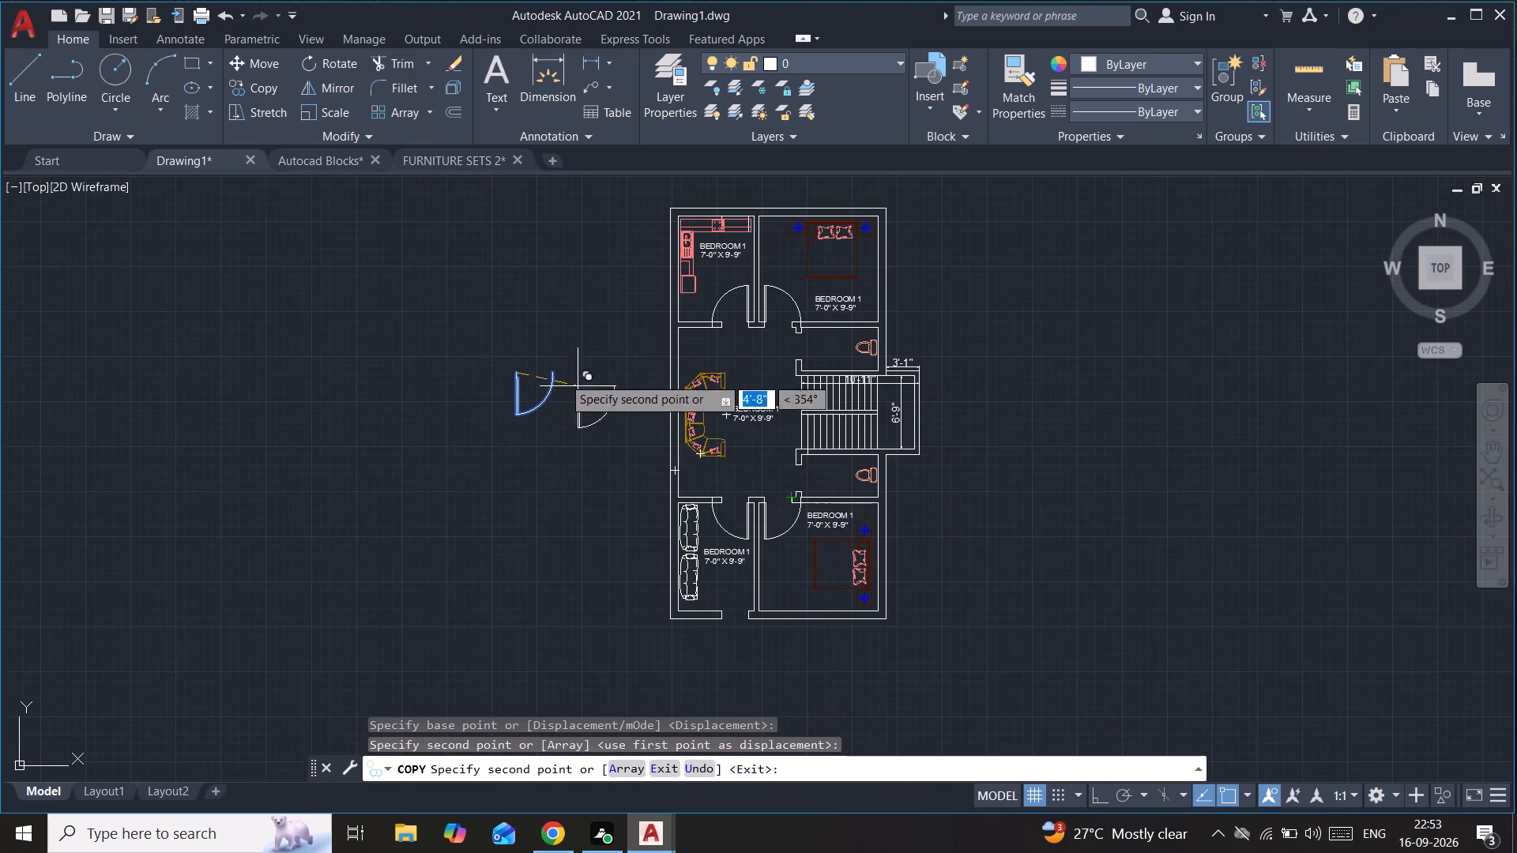
{"action": "key", "text": "Escape"}
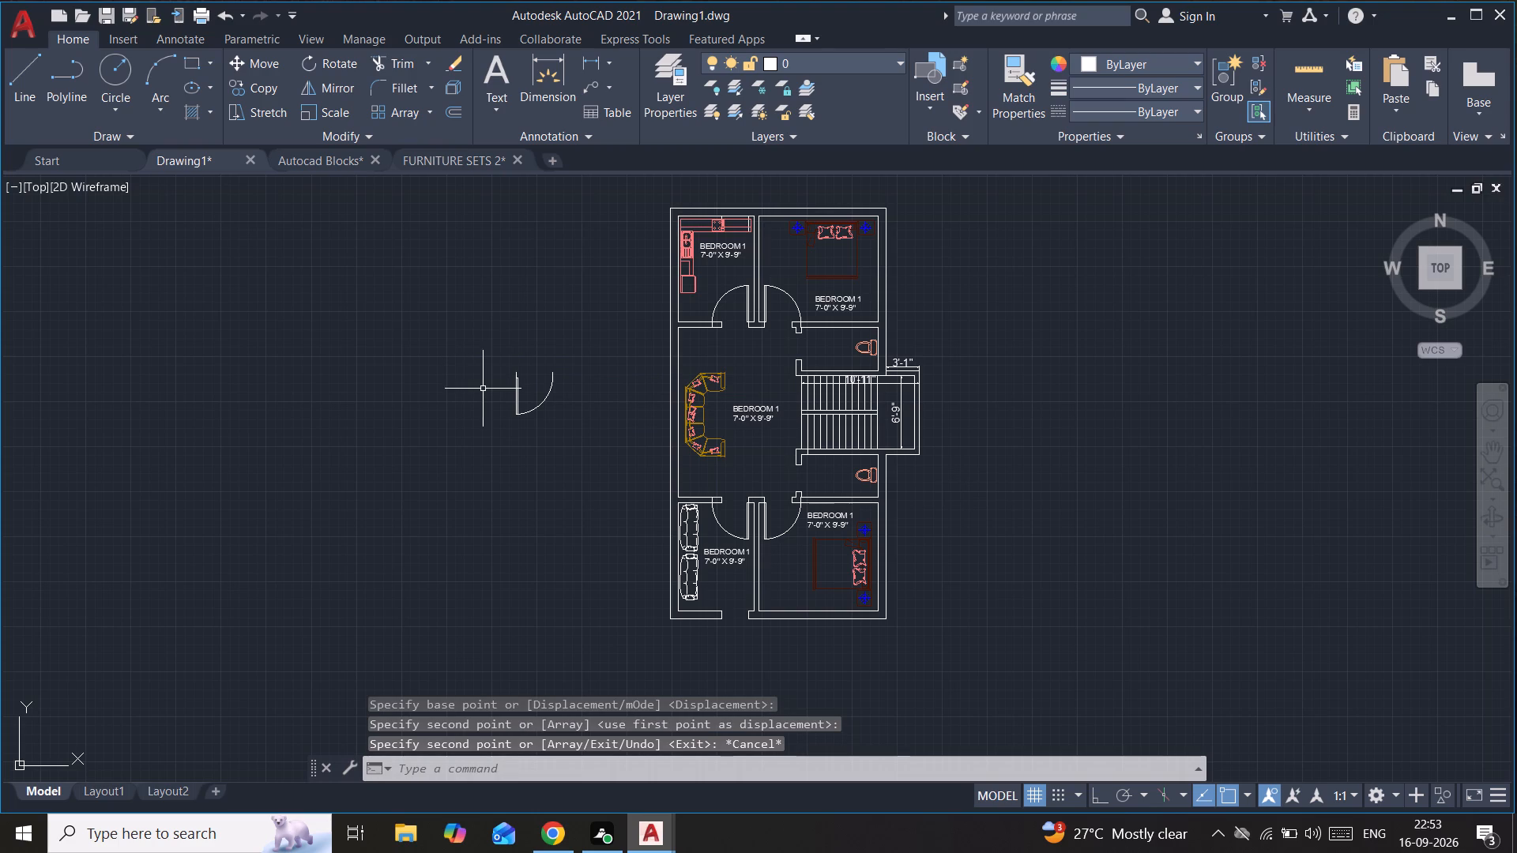
Rotate the source door 90° counterclockwise about the south end of its leaf so the leaf lies east-west.
{"action": "scroll", "coordinate": [510, 399], "scroll_direction": "up", "scroll_amount": 1}
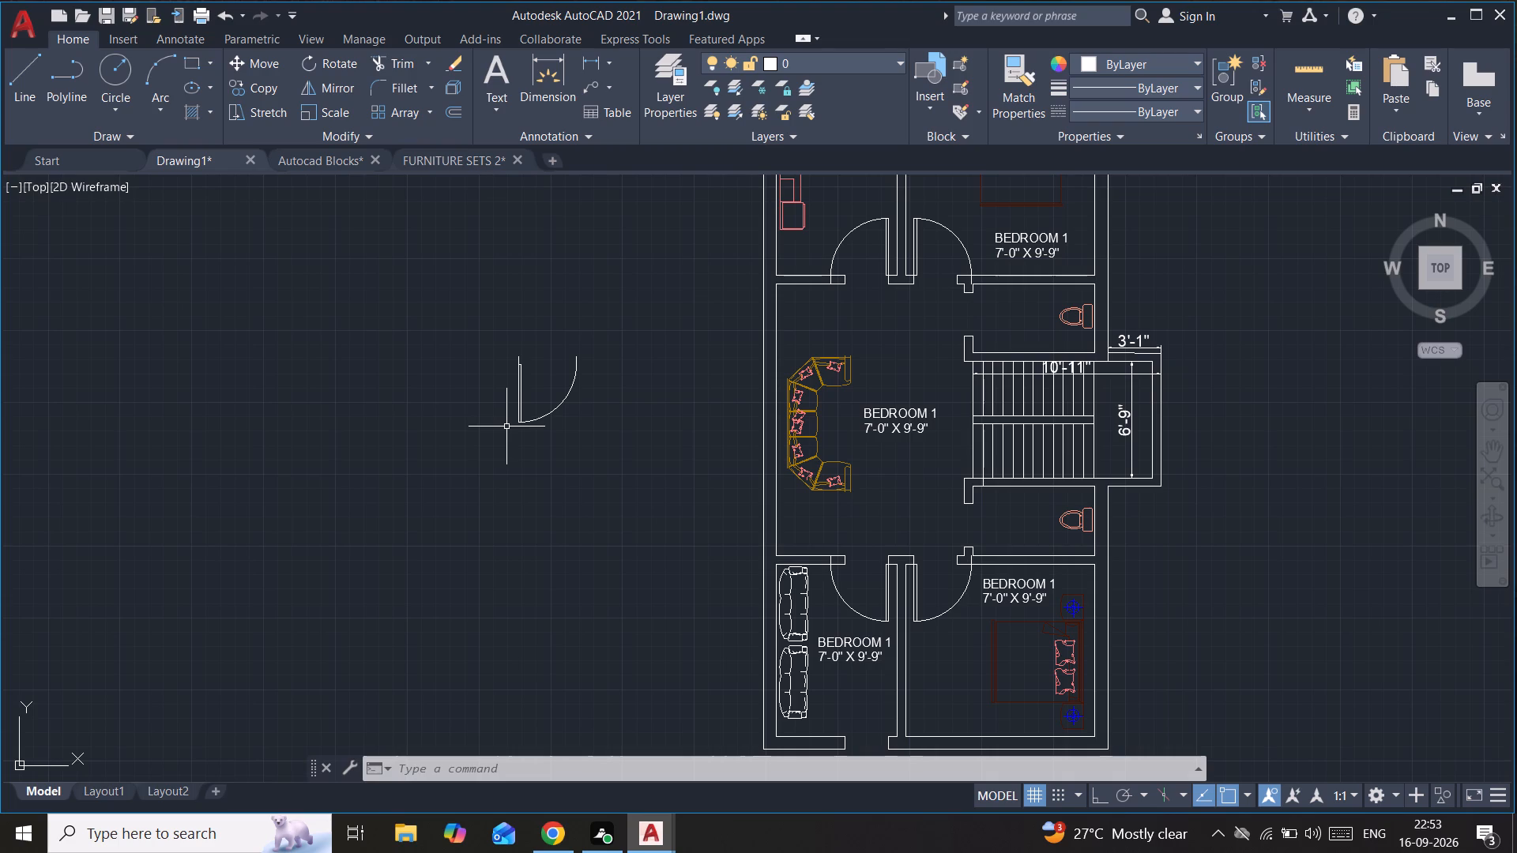
{"action": "middle_click_drag", "start_coordinate": [804, 328], "coordinate": [824, 584]}
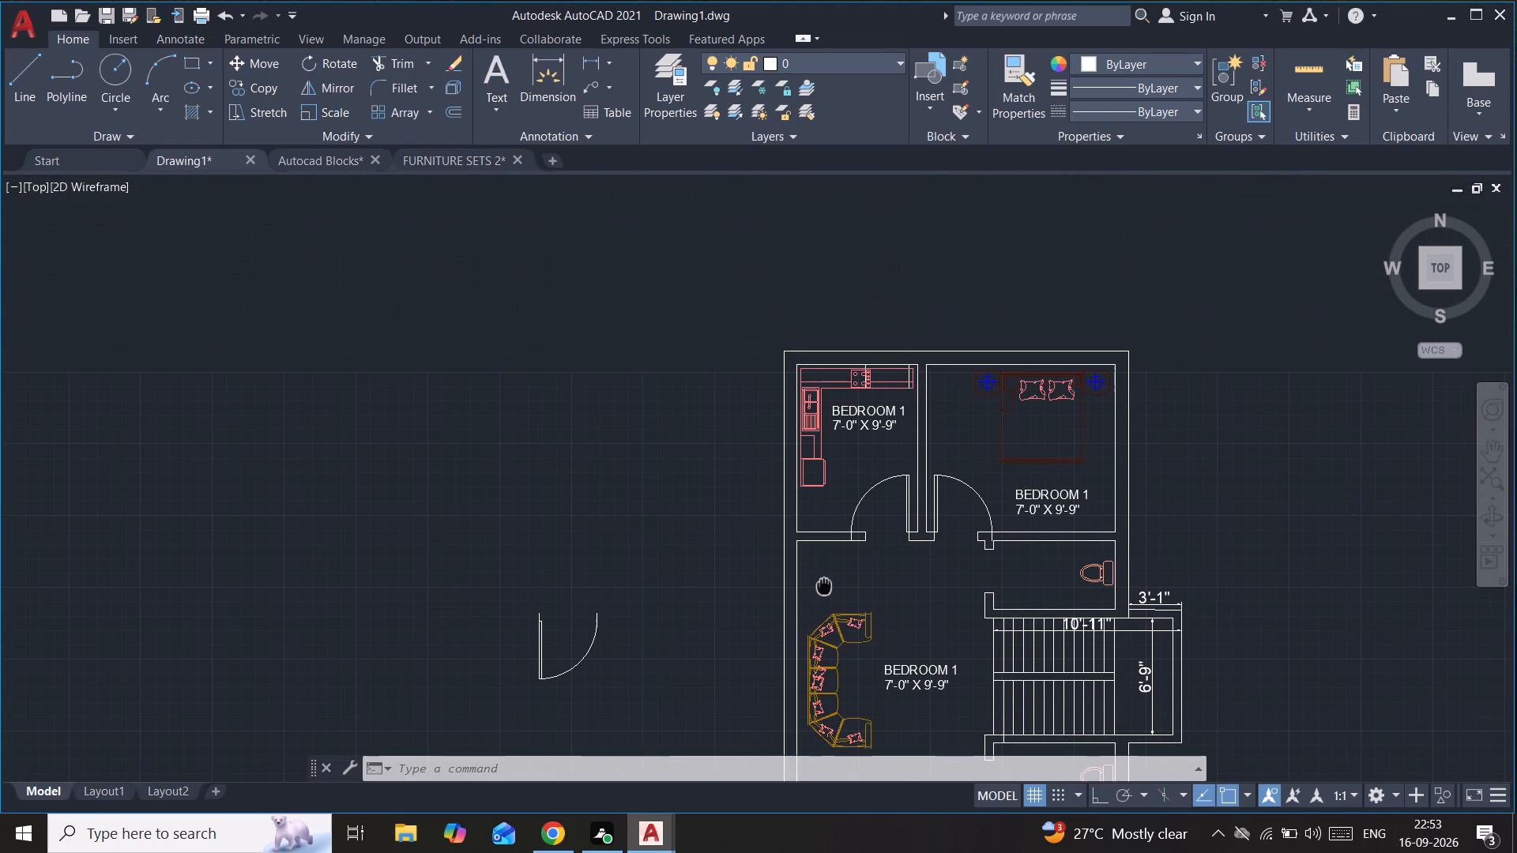
{"action": "middle_click_drag", "start_coordinate": [824, 584], "coordinate": [796, 513]}
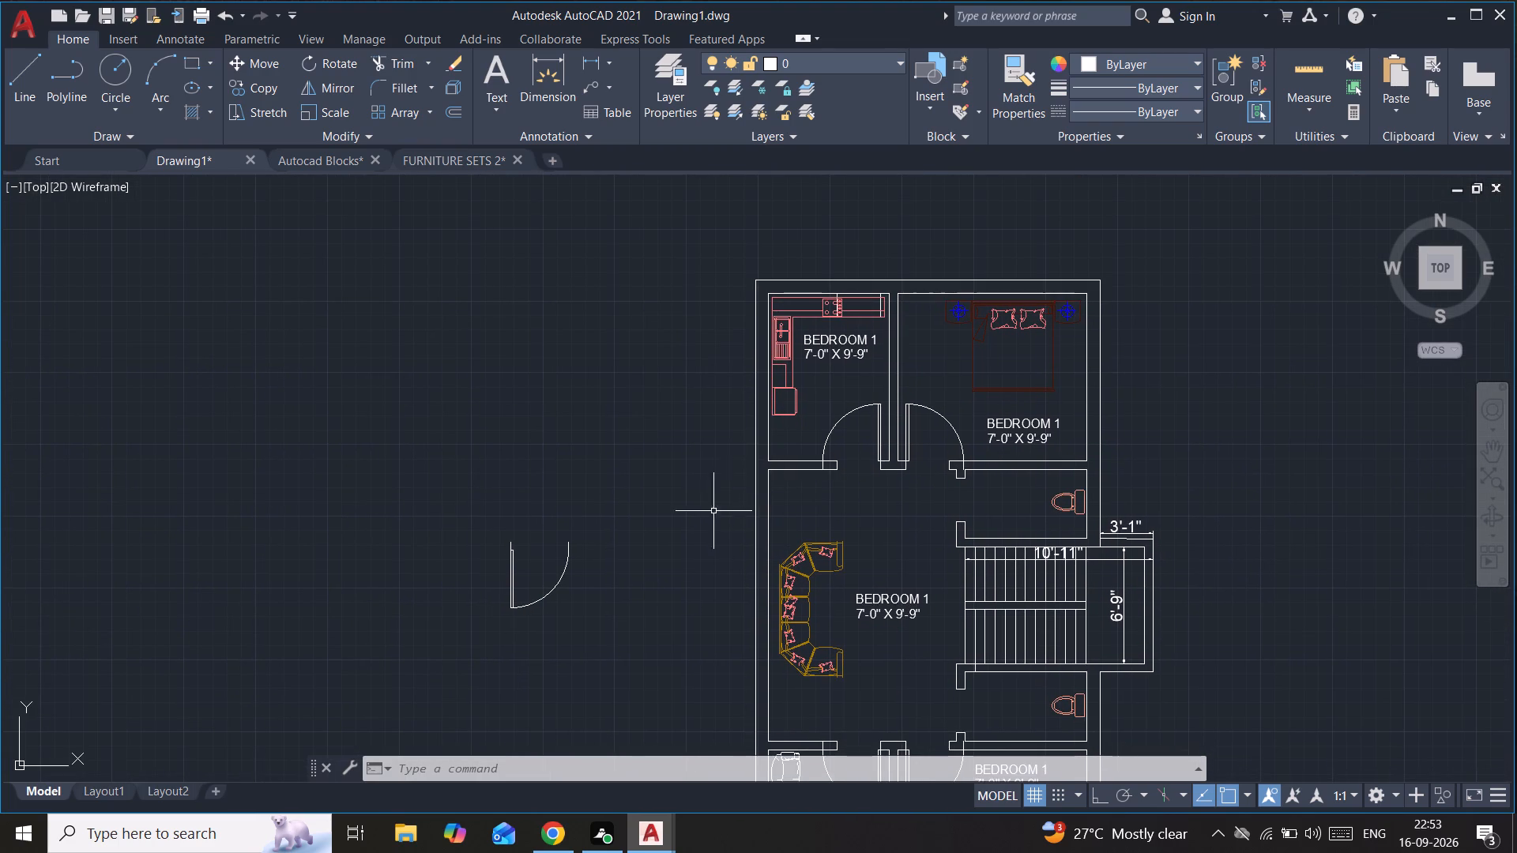
{"action": "middle_click_drag", "start_coordinate": [660, 569], "coordinate": [672, 439]}
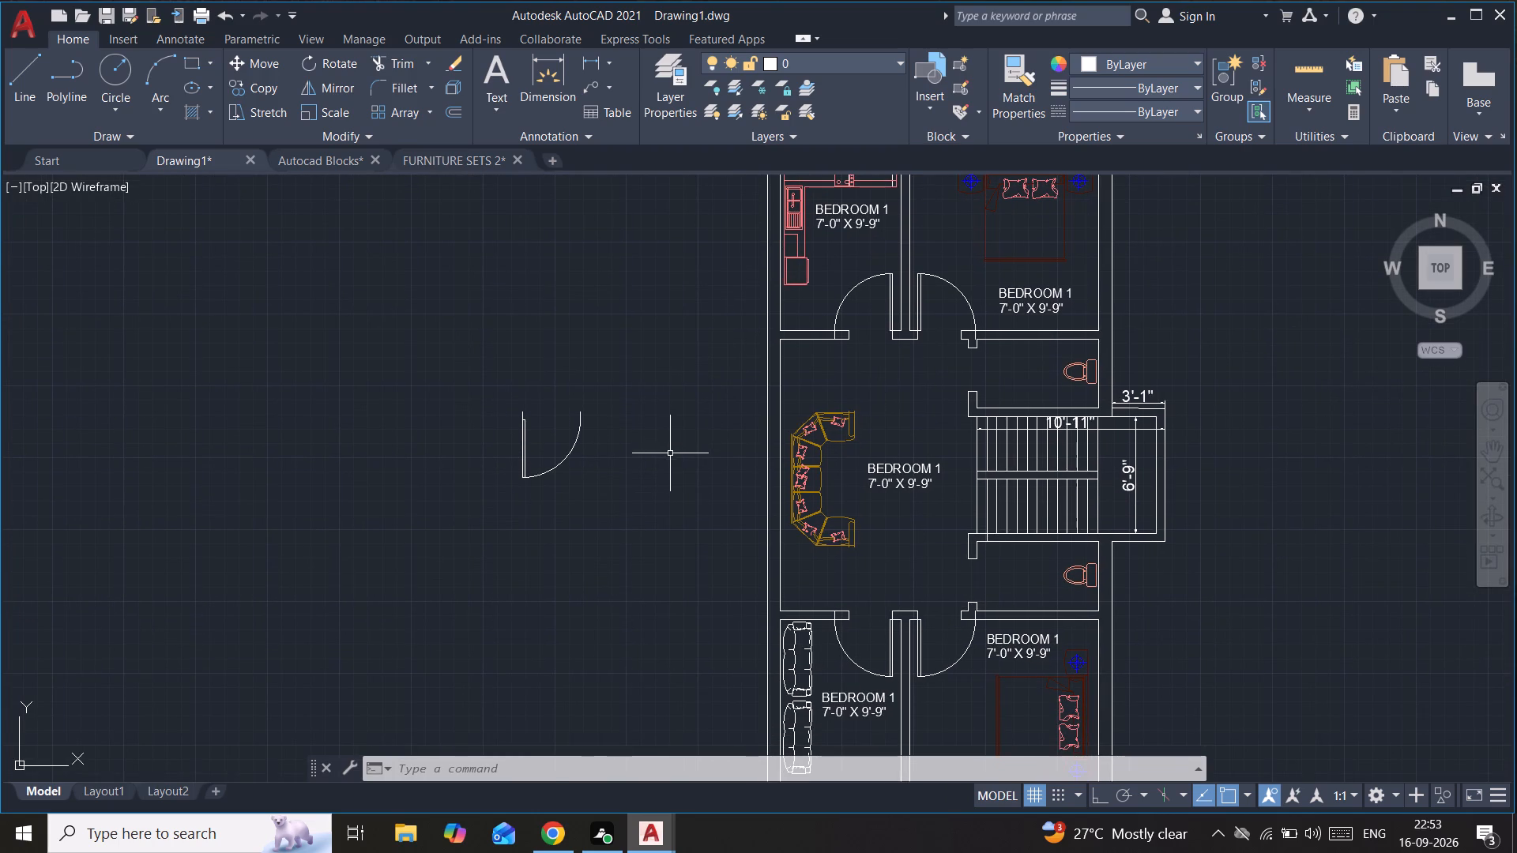
{"action": "left_click", "coordinate": [524, 471]}
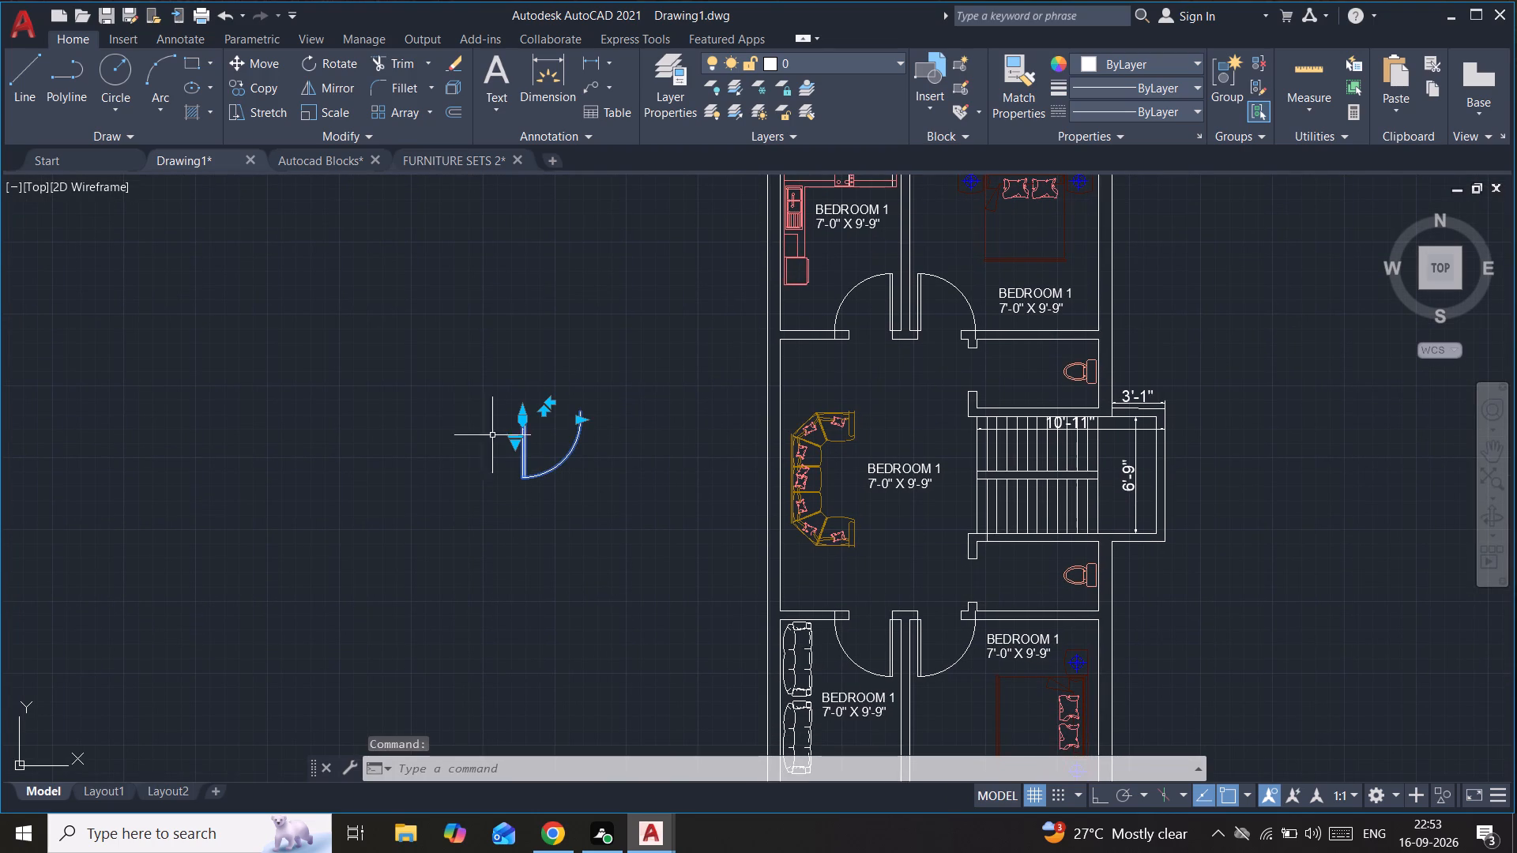
{"action": "left_click", "coordinate": [319, 58]}
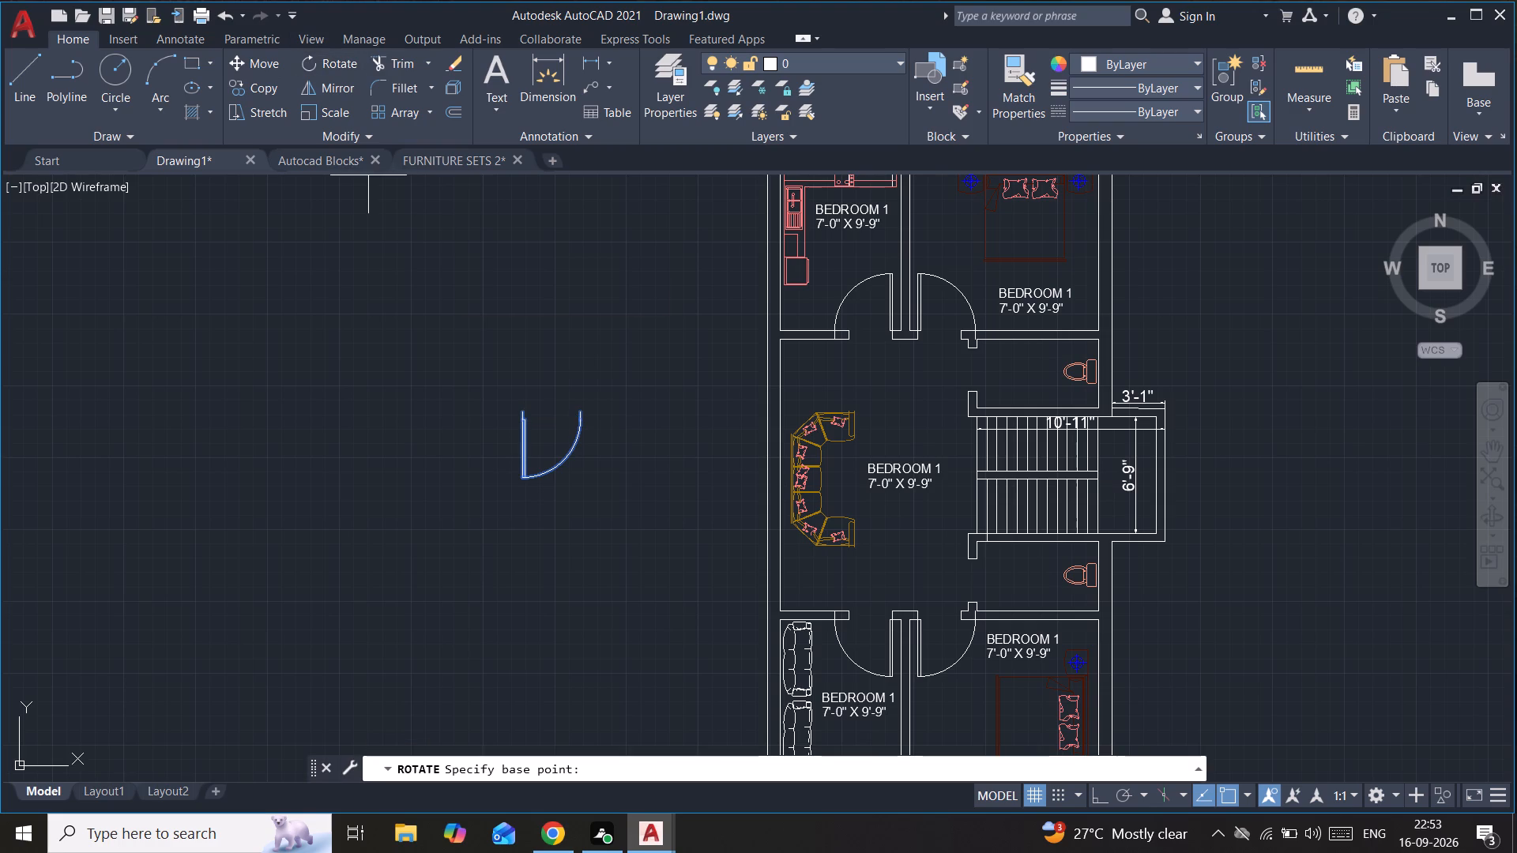
{"action": "left_click", "coordinate": [517, 479]}
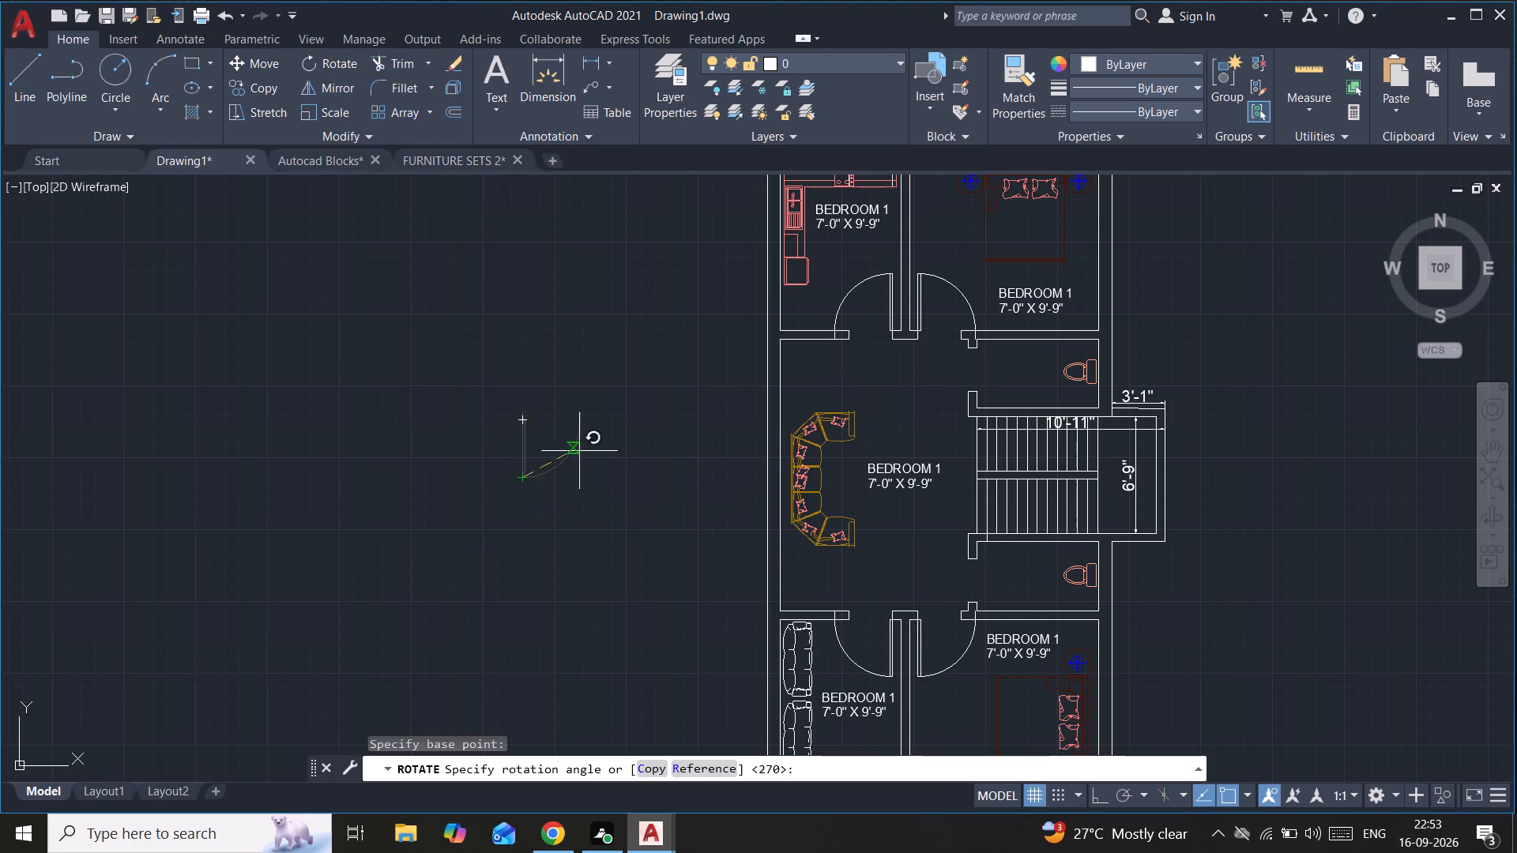
{"action": "left_click", "coordinate": [530, 284]}
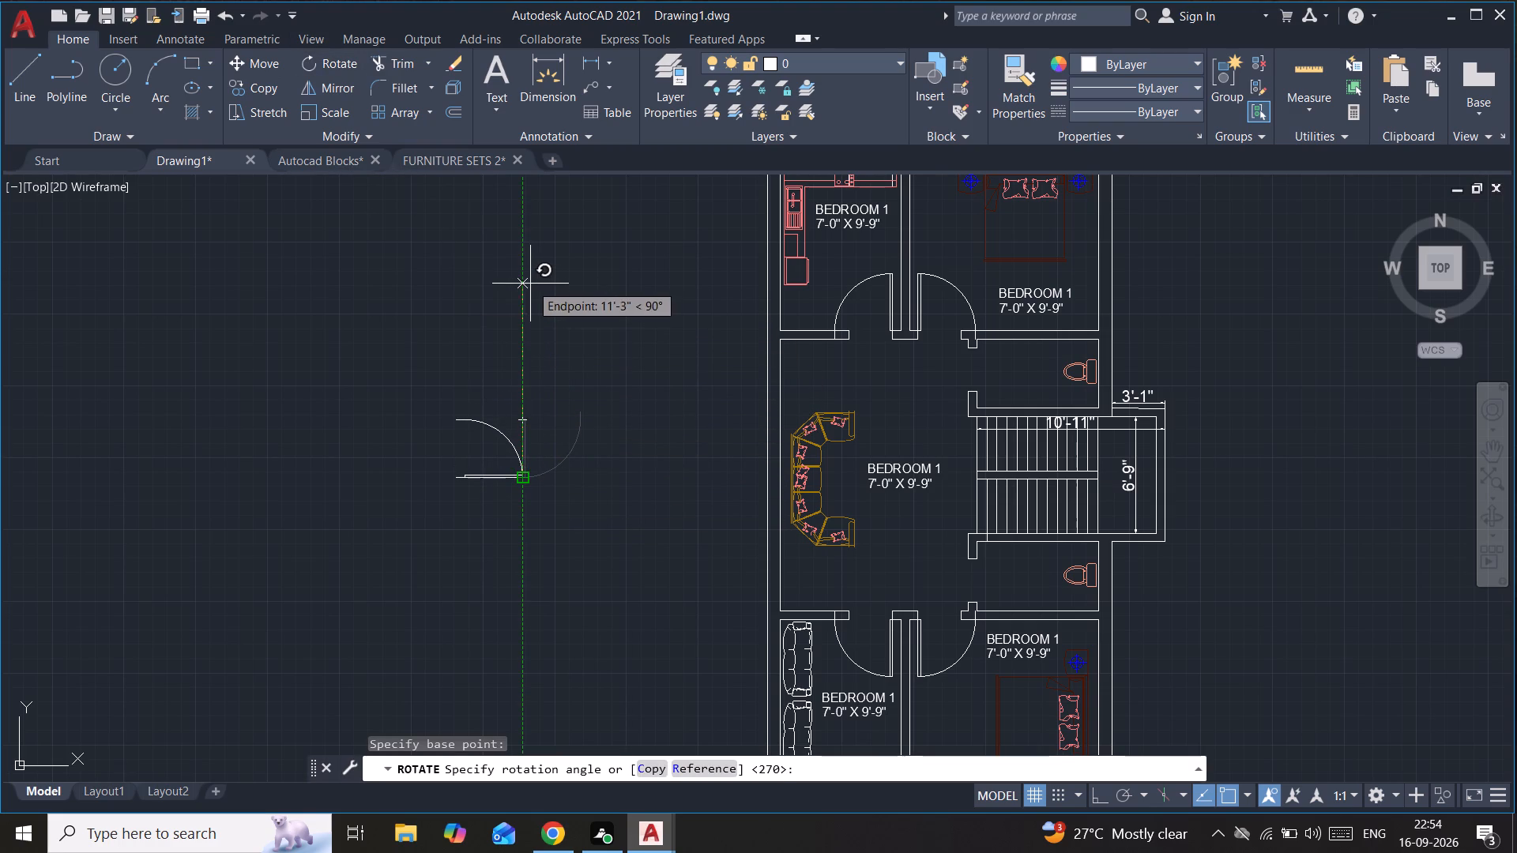
Copy the rotated door by its hinge-side west corner to the south jamb of the south toilet's doorway, swinging into the toilet.
{"action": "left_click", "coordinate": [521, 475]}
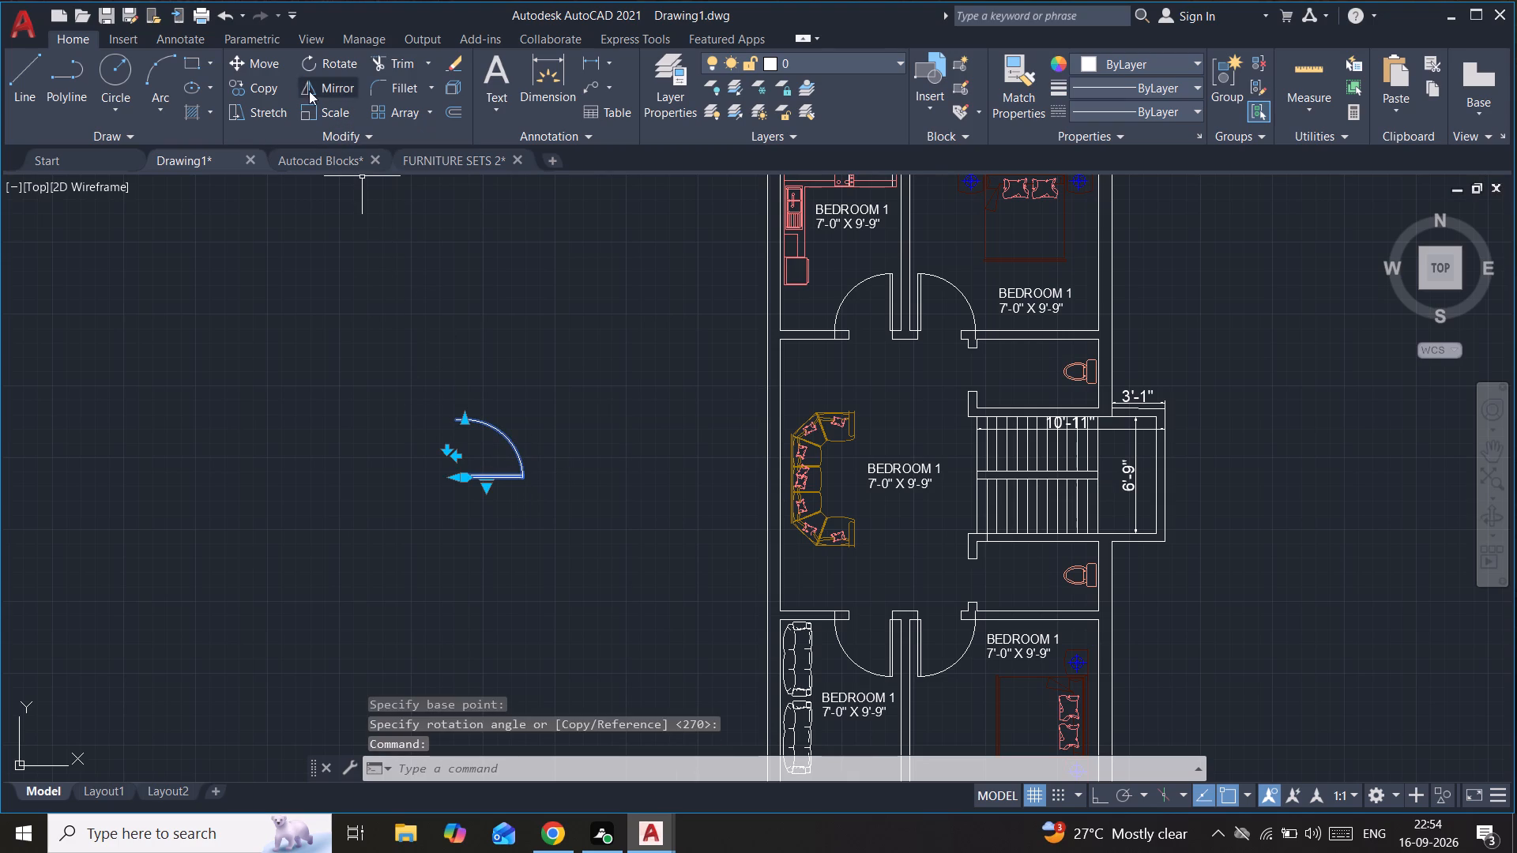
{"action": "left_click", "coordinate": [258, 81]}
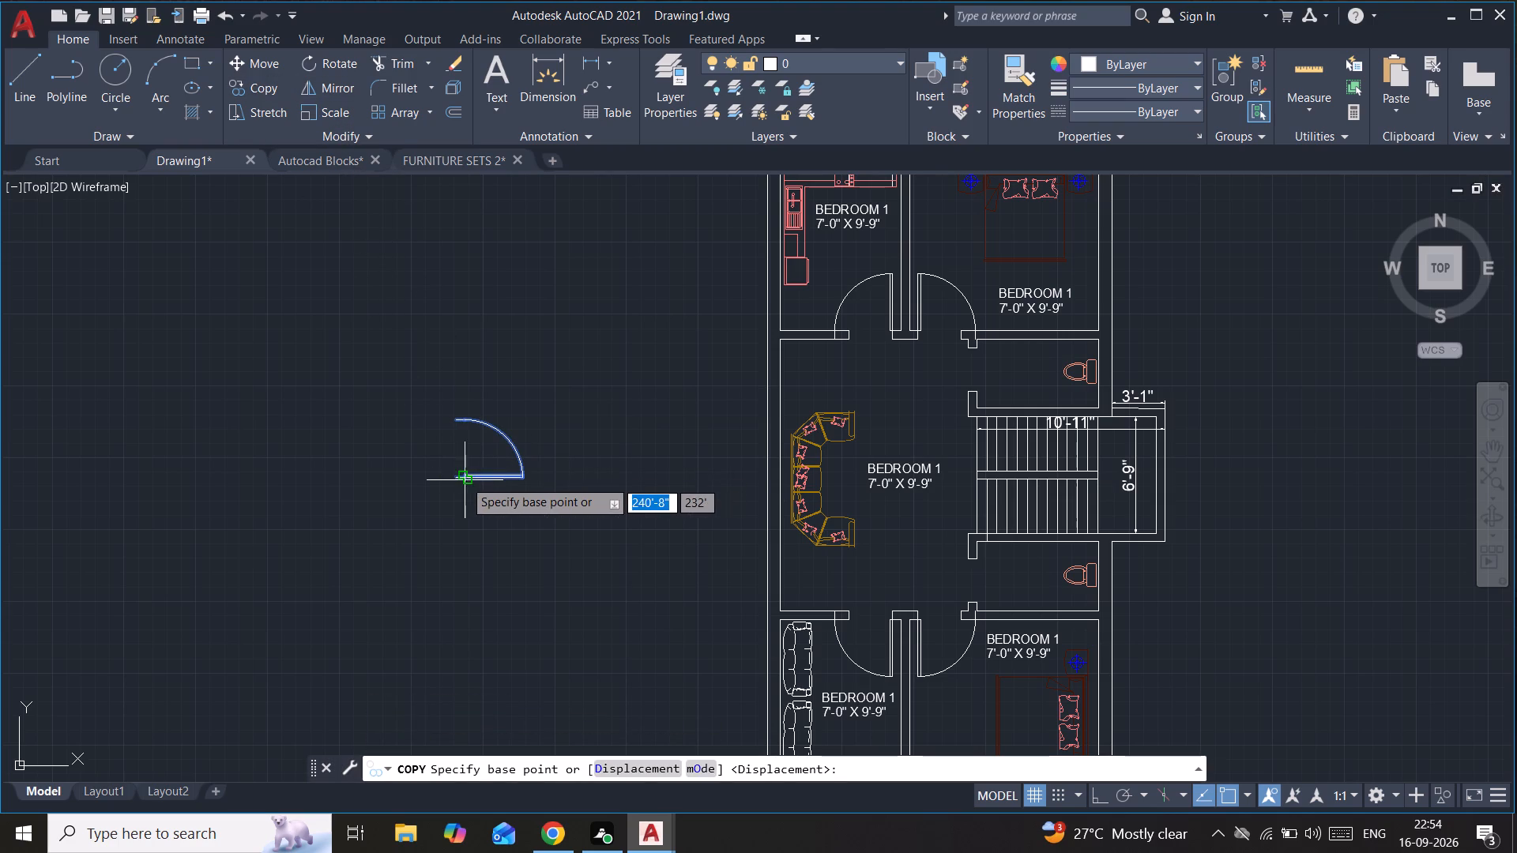
{"action": "left_click", "coordinate": [453, 478]}
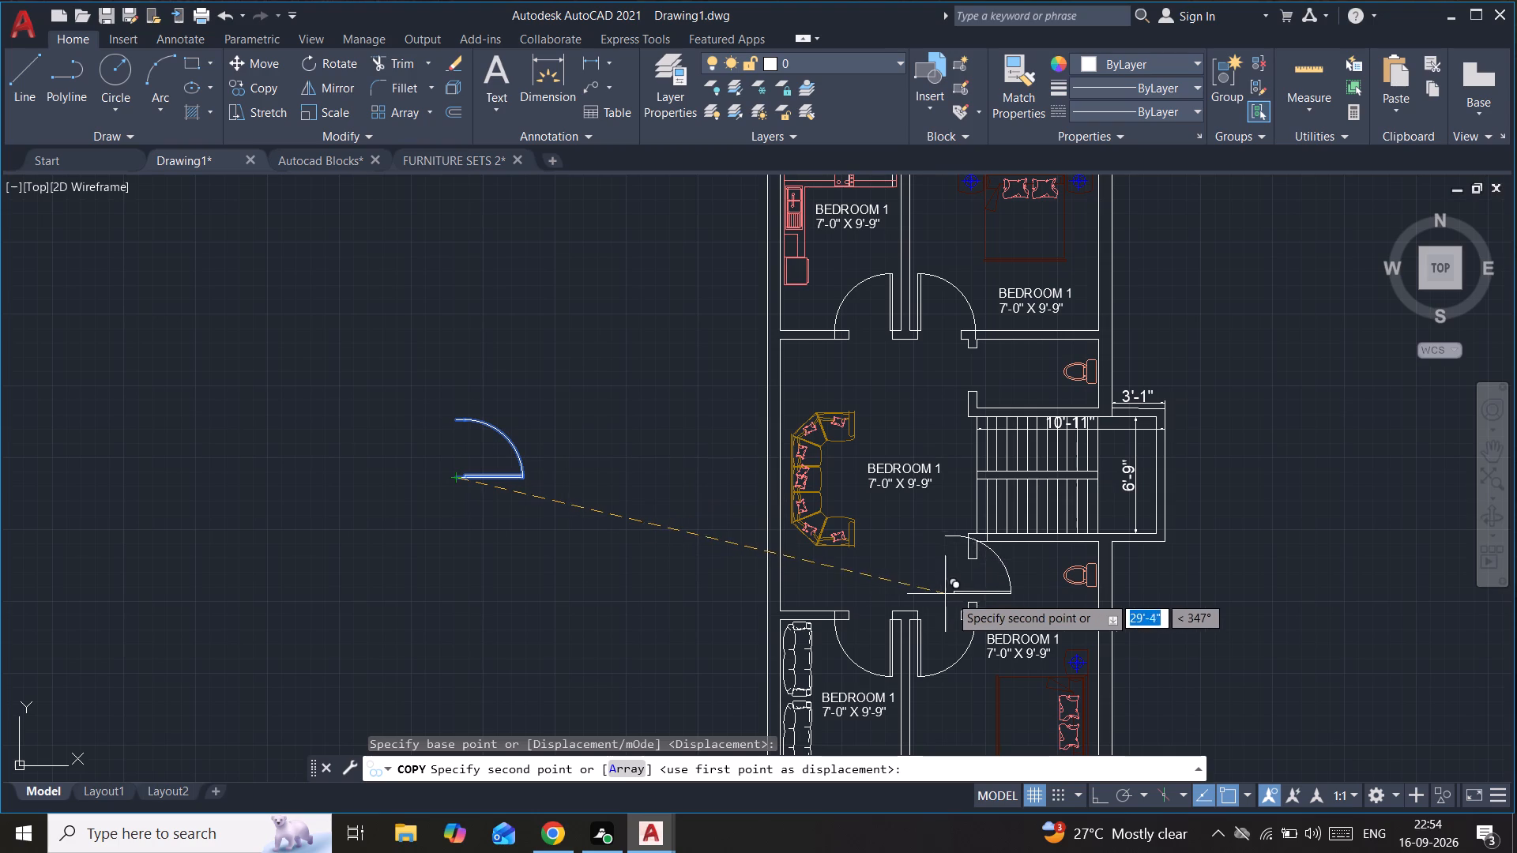
{"action": "left_click", "coordinate": [963, 602]}
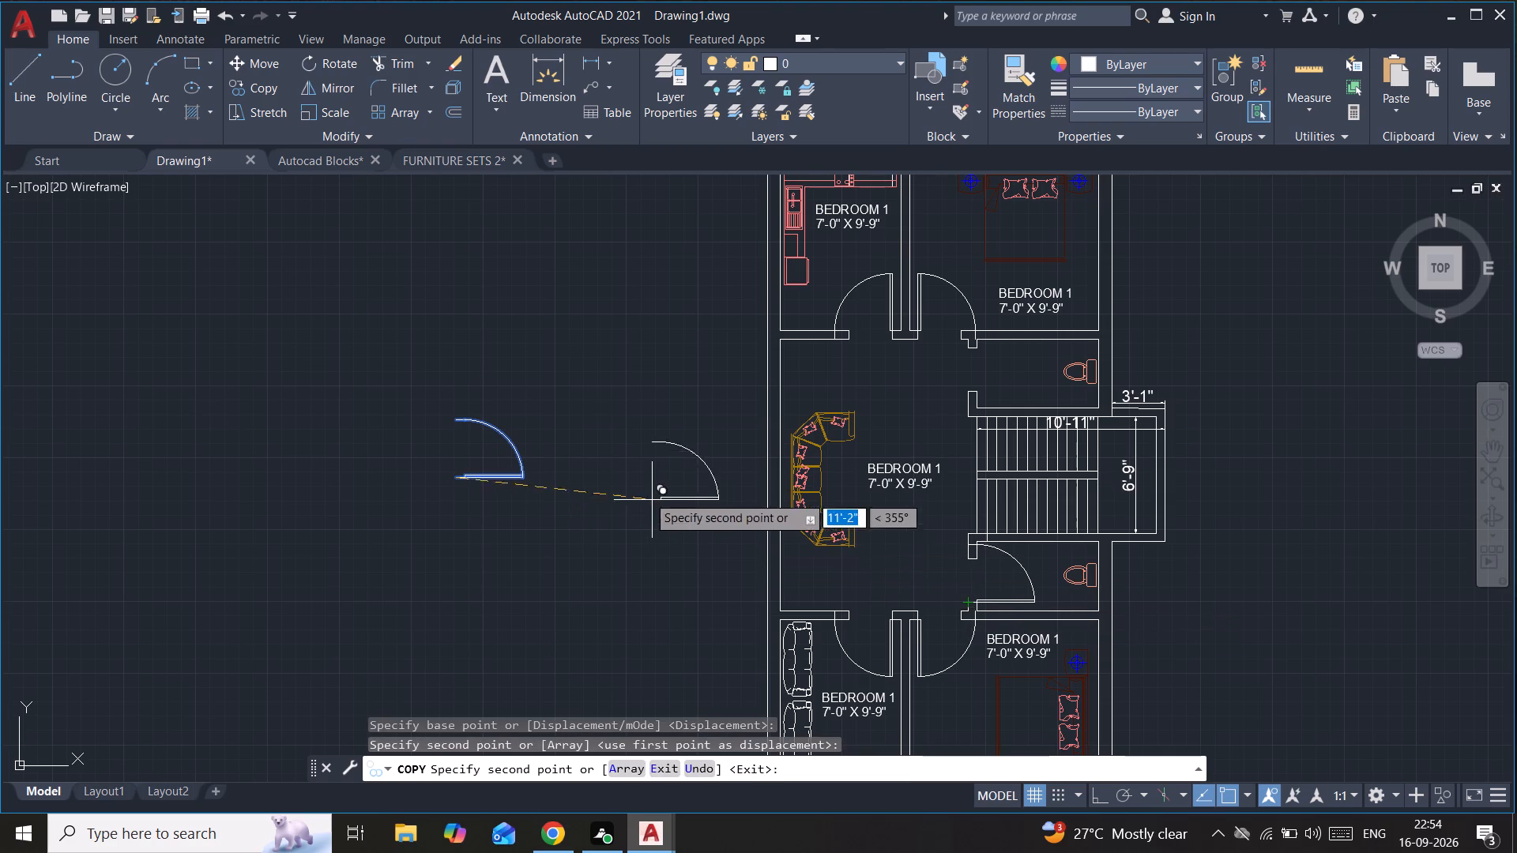
{"action": "key", "text": "Escape"}
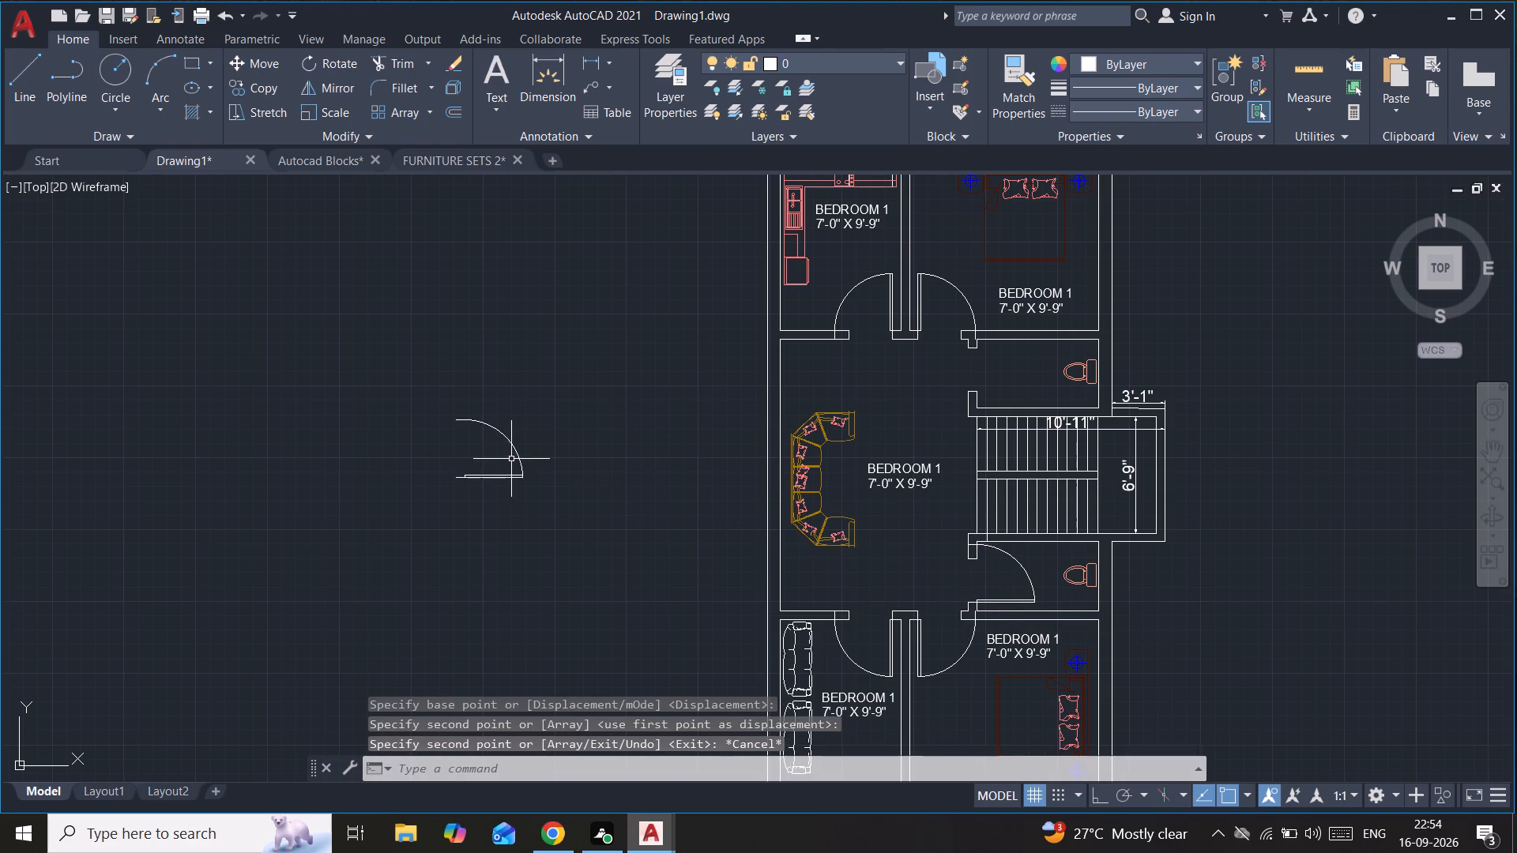
Flip the source door north-south so its horizontal leaf sits on the north side.
{"action": "left_click", "coordinate": [520, 453]}
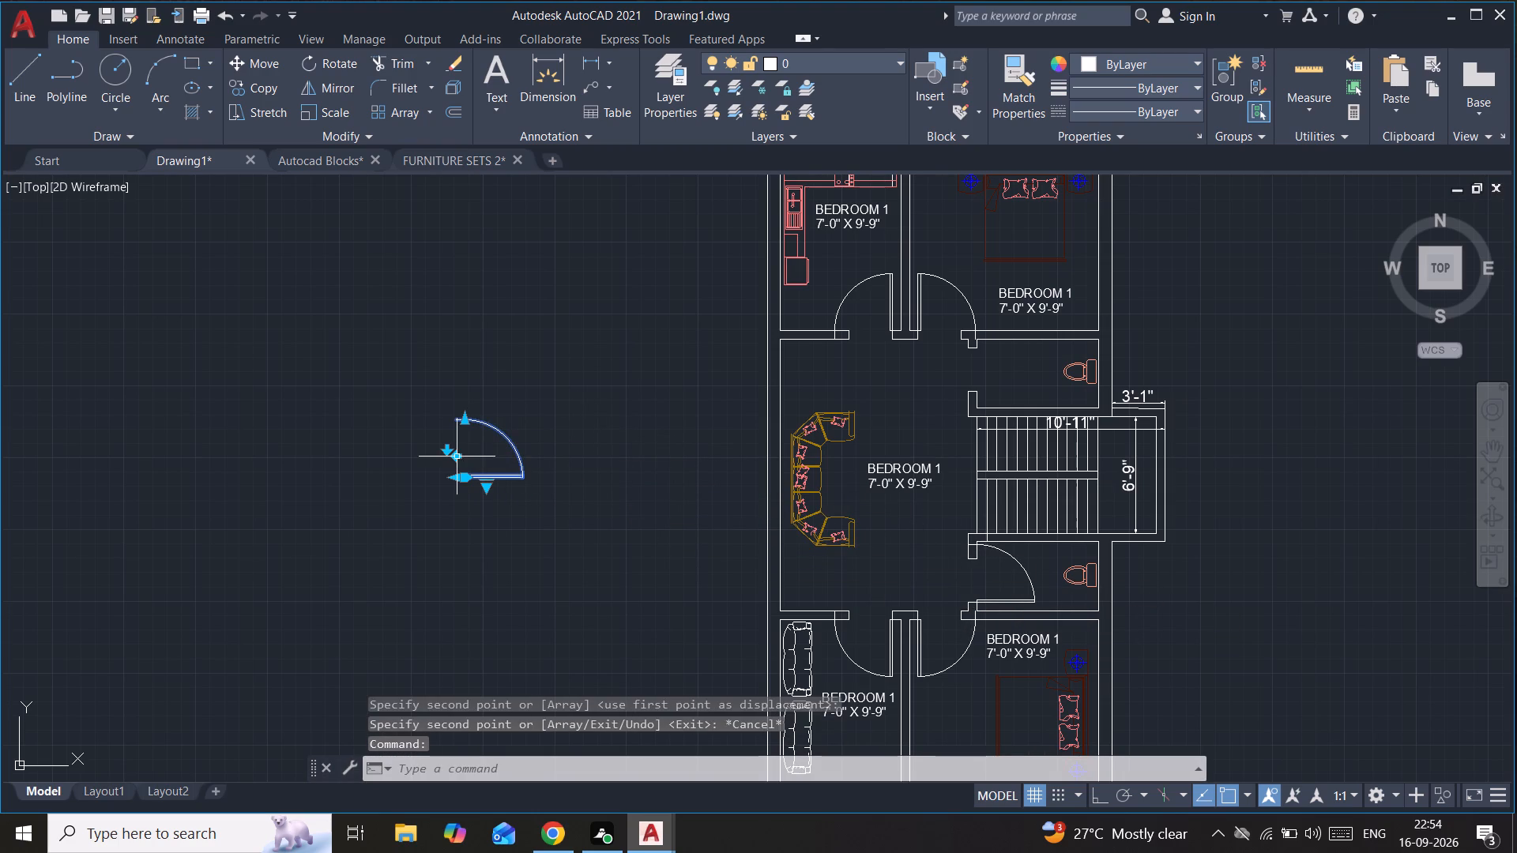
{"action": "left_click", "coordinate": [449, 446]}
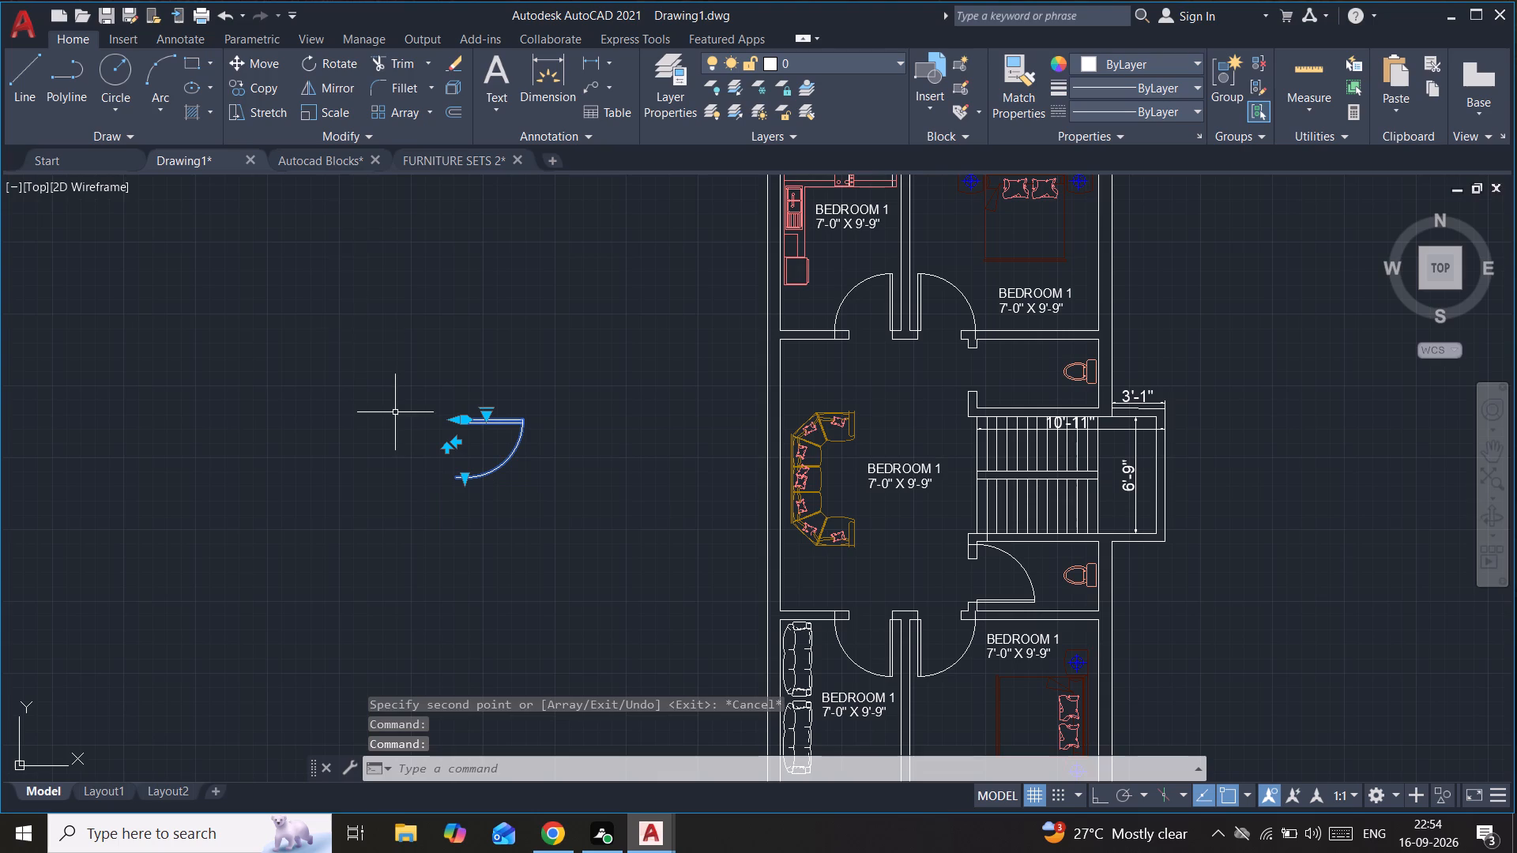
Copy the flipped door by its hinge-side west corner to the north jamb of the north toilet's doorway.
{"action": "left_click", "coordinate": [263, 85]}
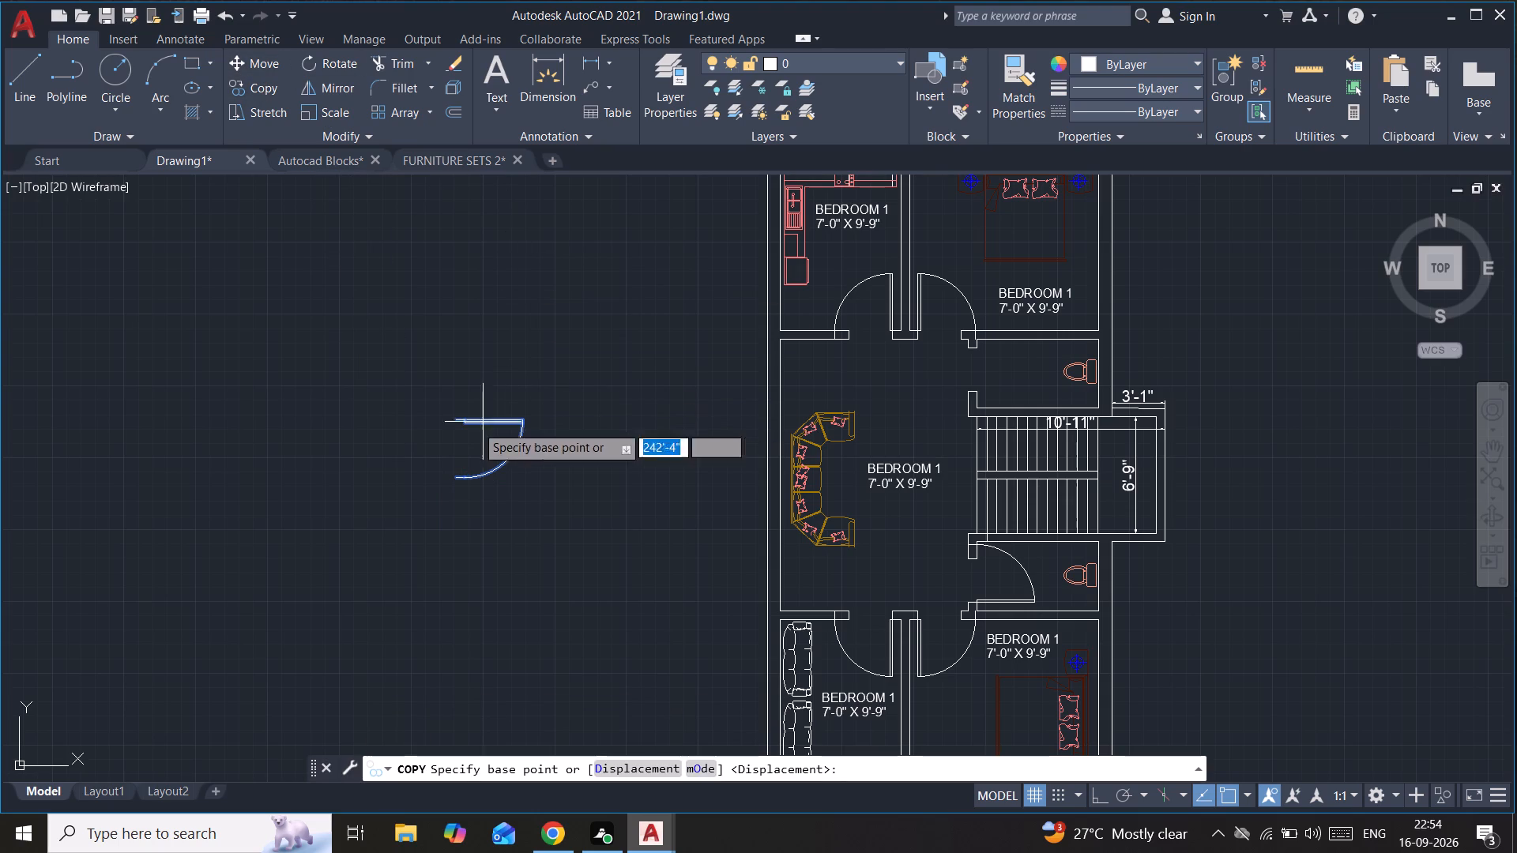
{"action": "left_click", "coordinate": [456, 418]}
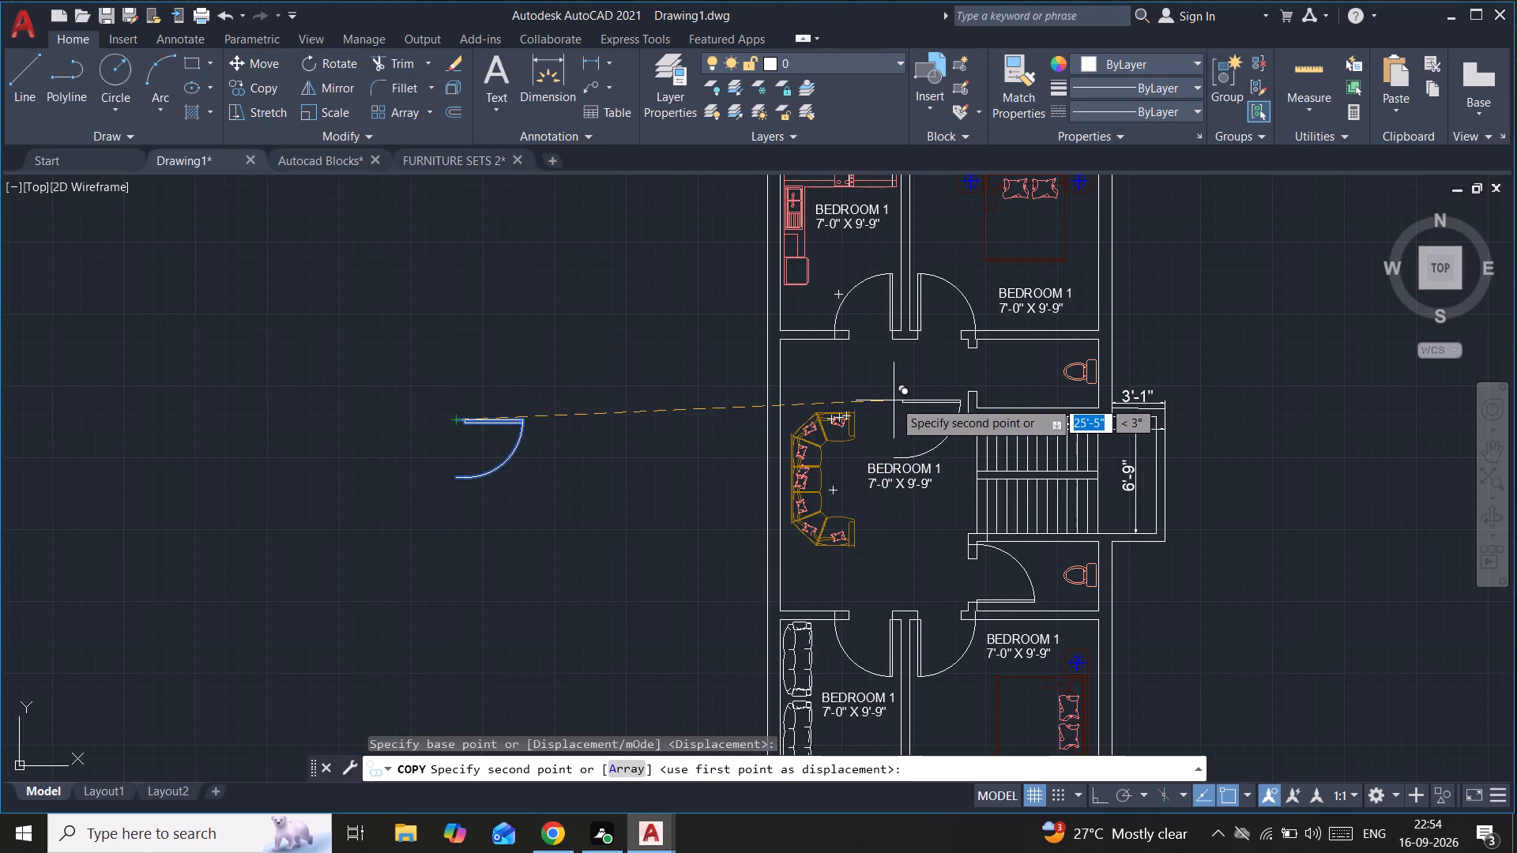
{"action": "left_click", "coordinate": [966, 348]}
{"action": "key", "text": "Escape"}
Delete the leftover source door standing west of the plan.
{"action": "left_click", "coordinate": [599, 378]}
{"action": "left_click", "coordinate": [480, 457]}
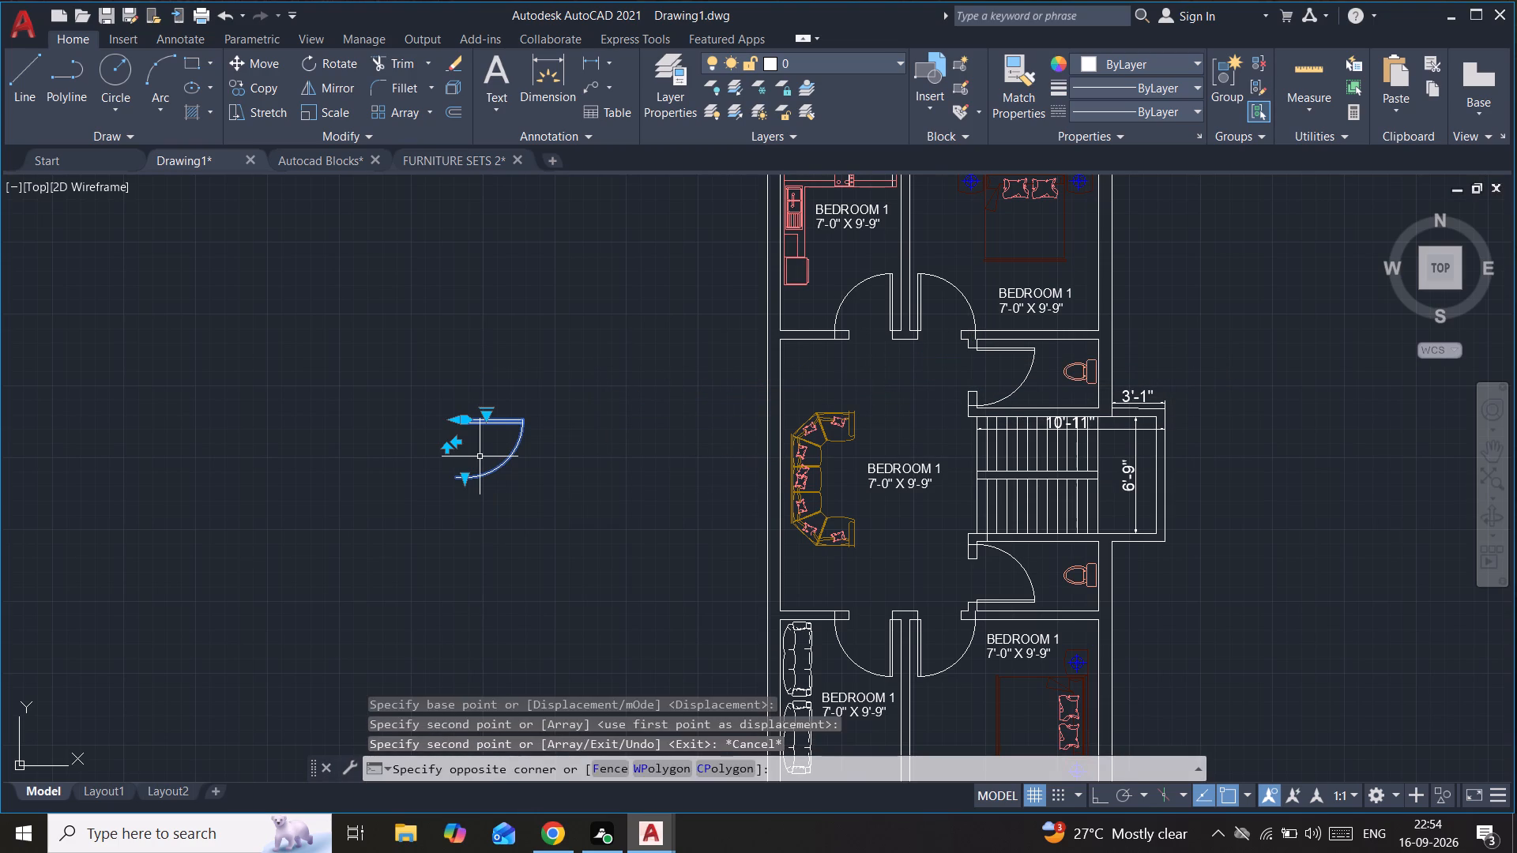
{"action": "scroll", "coordinate": [530, 462], "scroll_direction": "down", "scroll_amount": 1}
{"action": "middle_click_drag", "start_coordinate": [531, 462], "coordinate": [581, 381]}
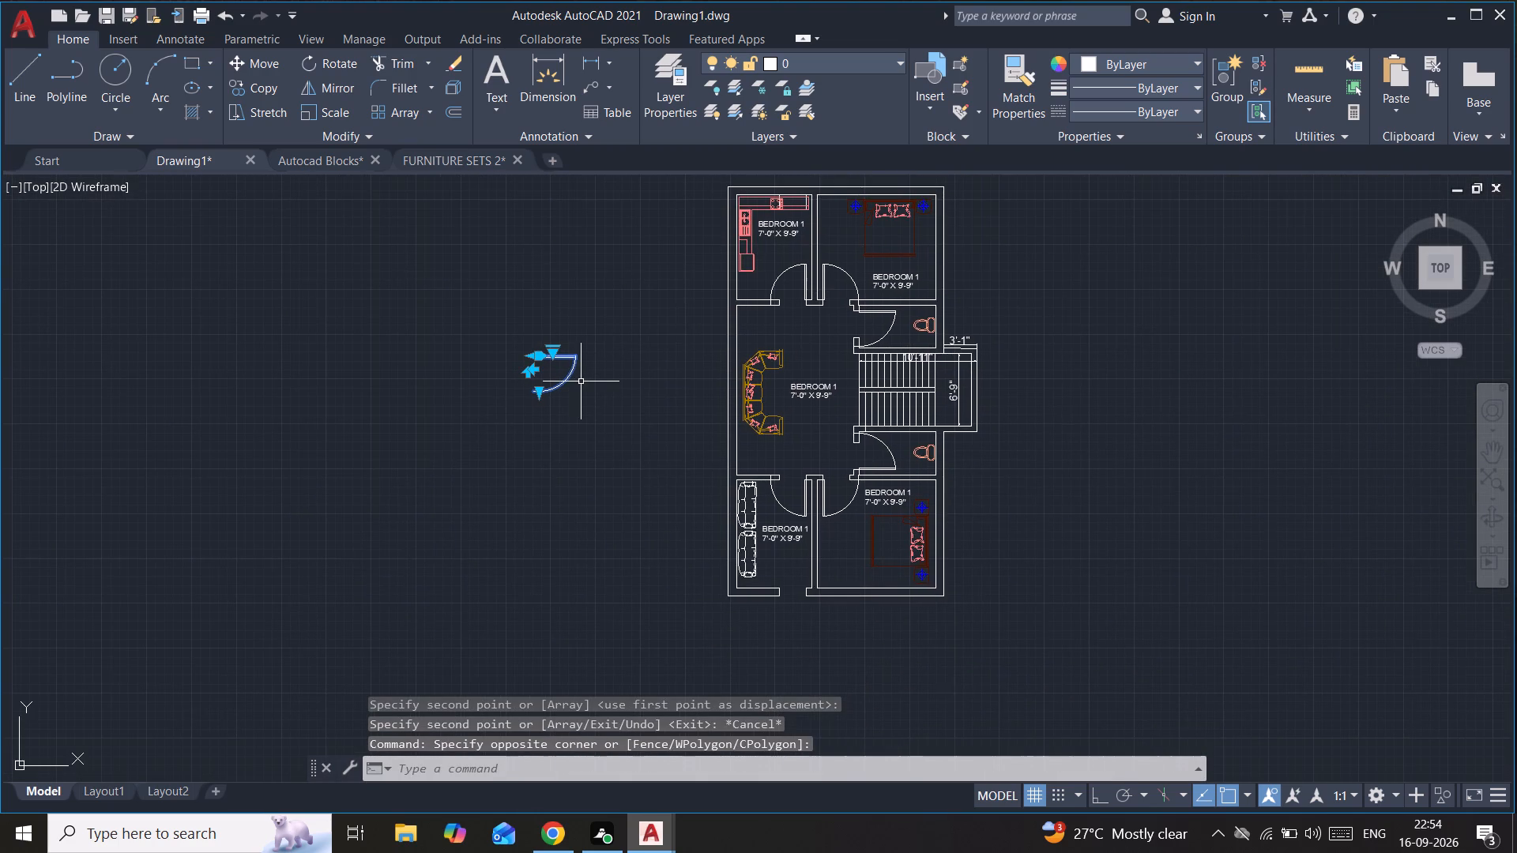
{"action": "left_click", "coordinate": [578, 396]}
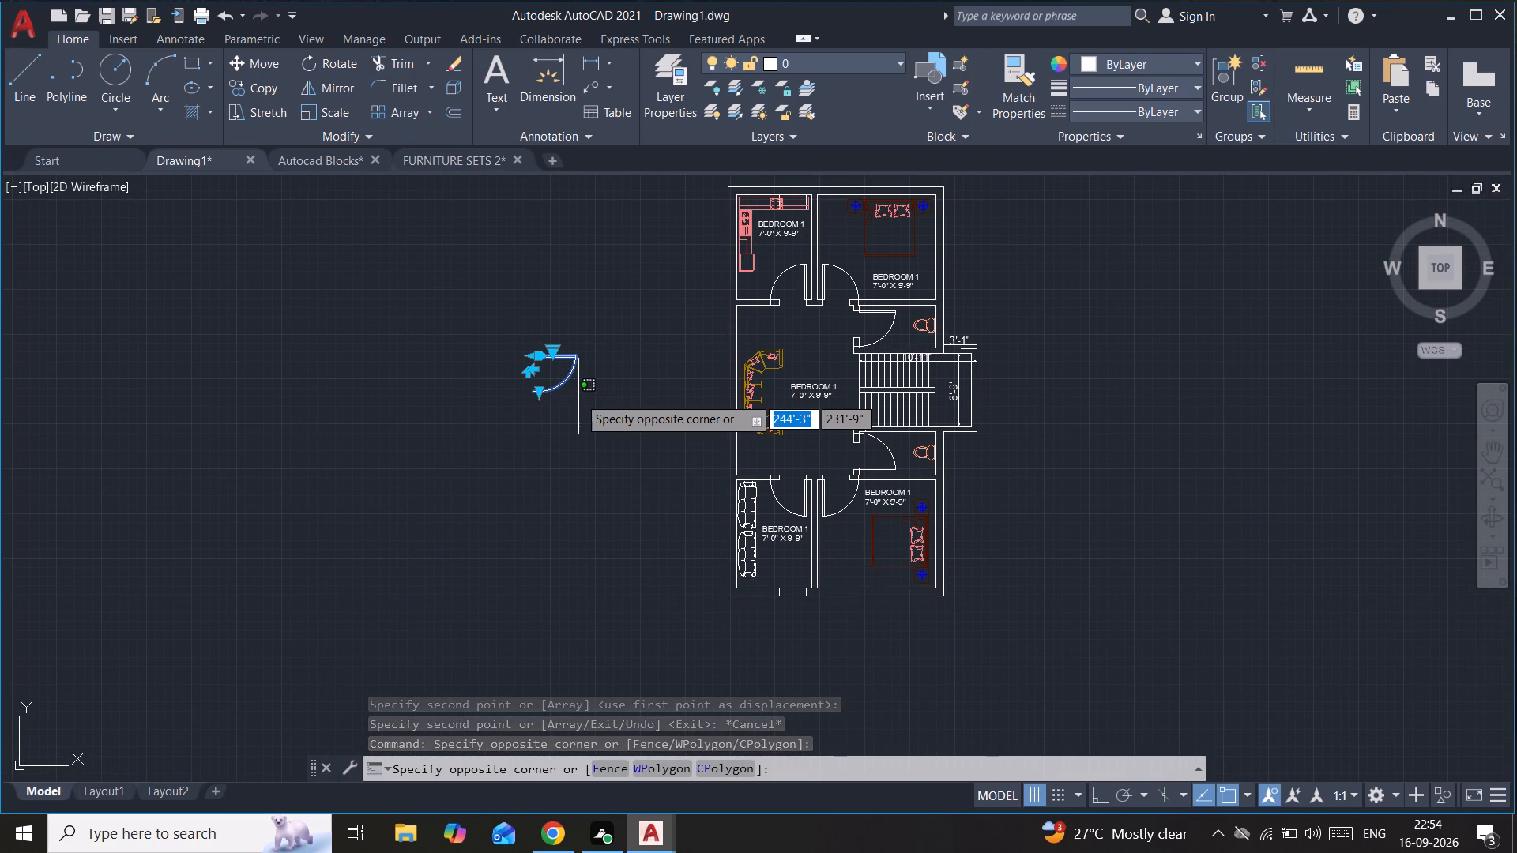
{"action": "key", "text": "Delete"}
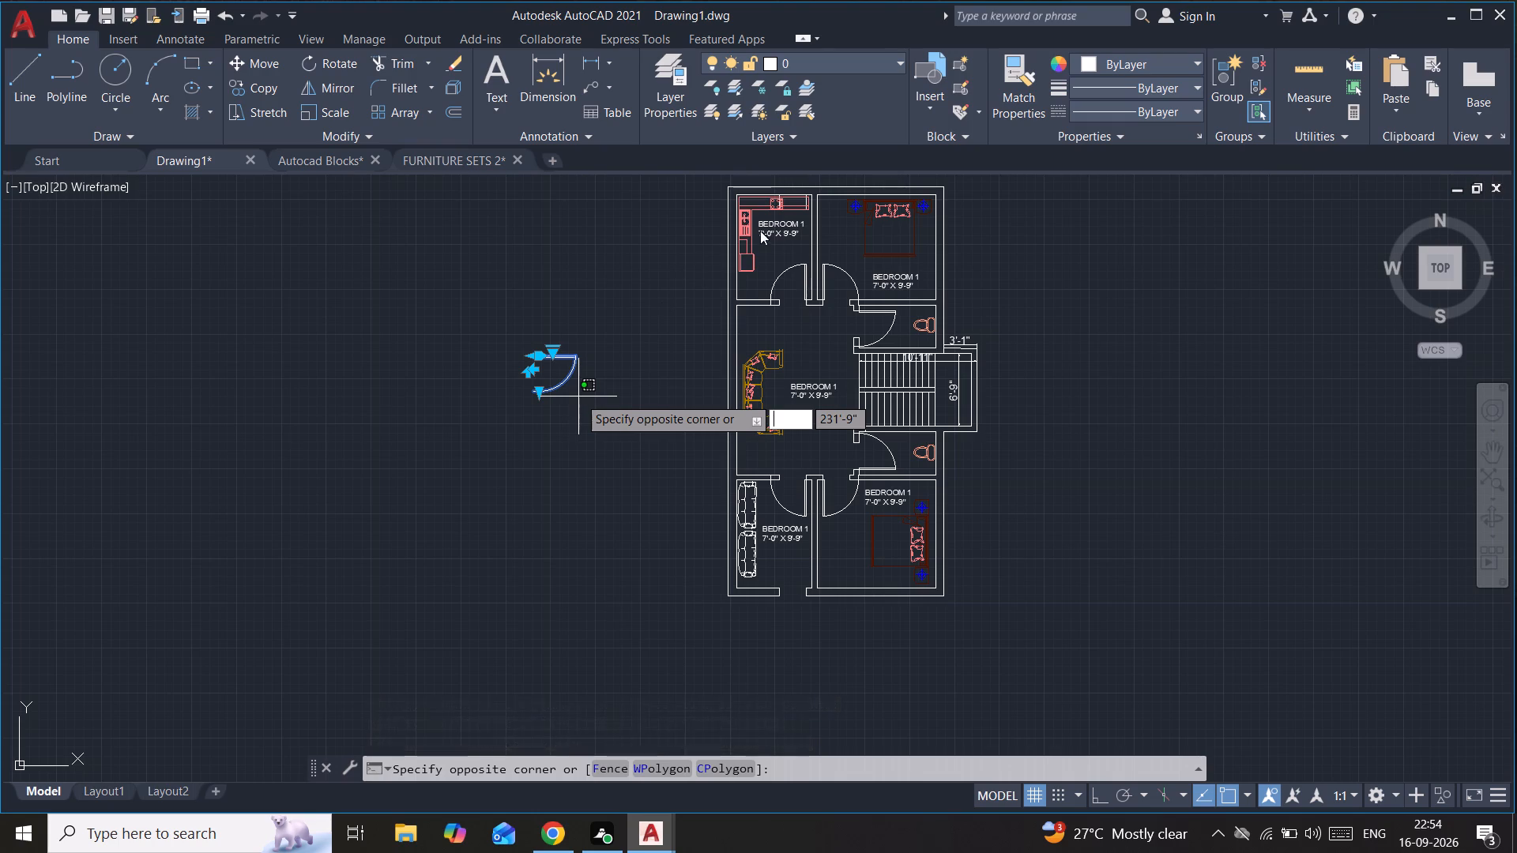
{"action": "key", "text": "Delete"}
{"action": "left_click", "coordinate": [615, 330]}
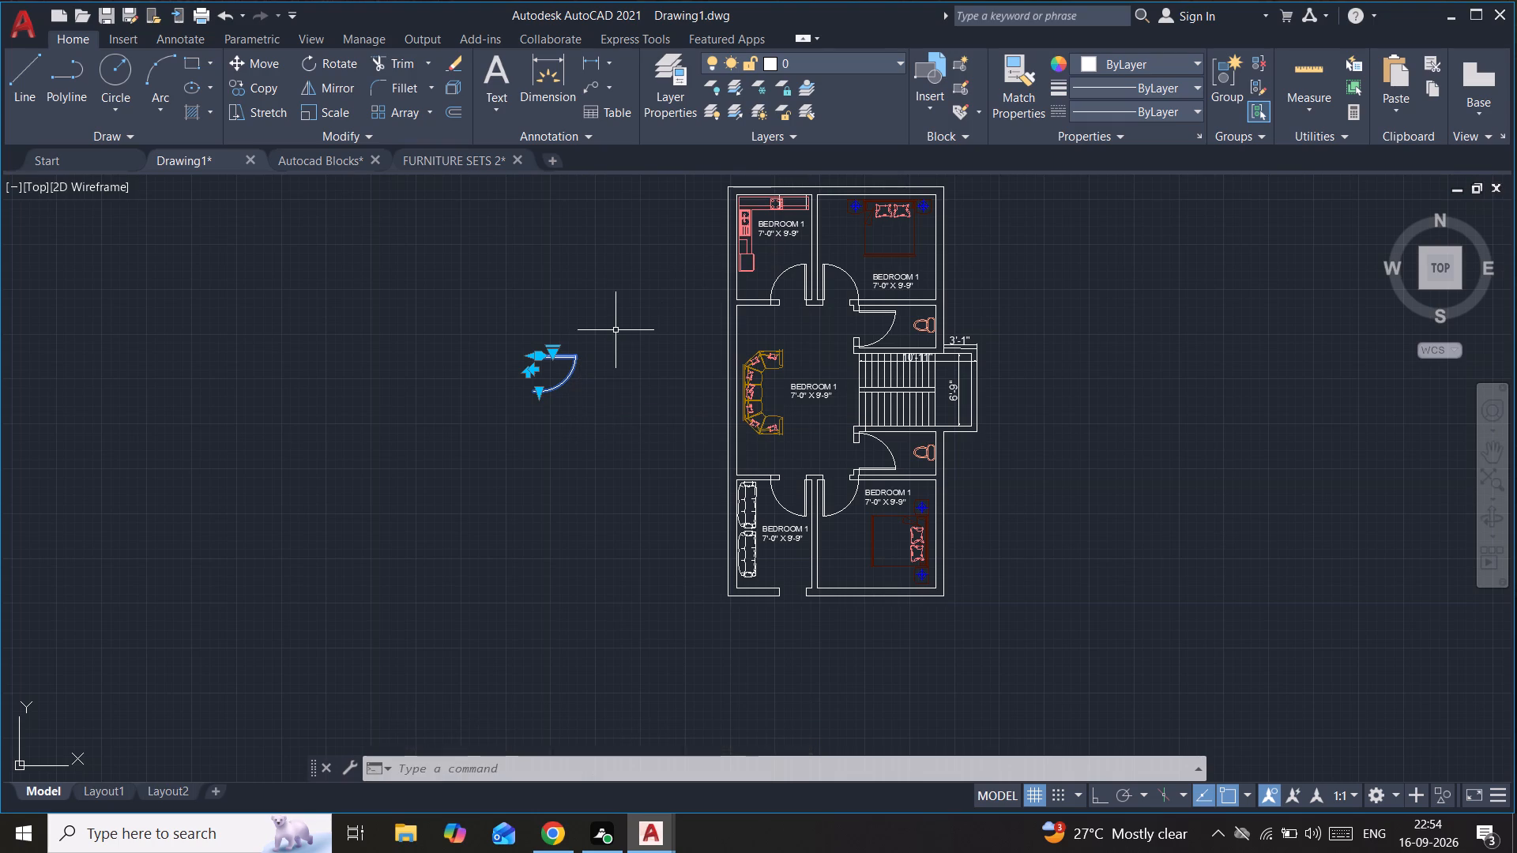
{"action": "key", "text": "Delete"}
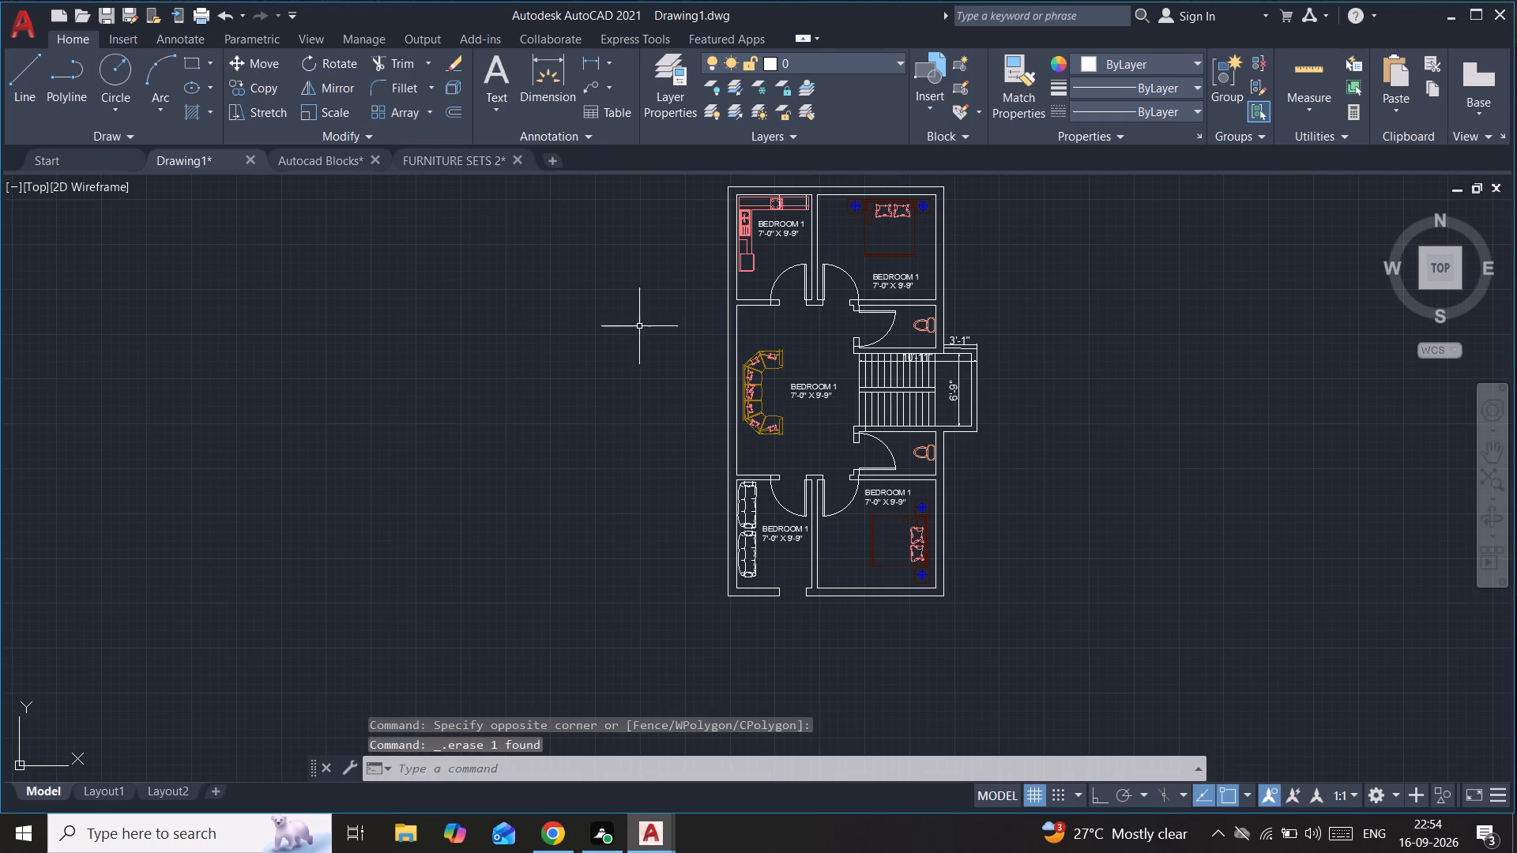
Copy the northwest kitchen's door by its hinge-side south corner to the outer east jamb corner of the southwest room's entrance opening.
{"action": "scroll", "coordinate": [802, 292], "scroll_direction": "up", "scroll_amount": 2}
{"action": "left_click", "coordinate": [805, 286]}
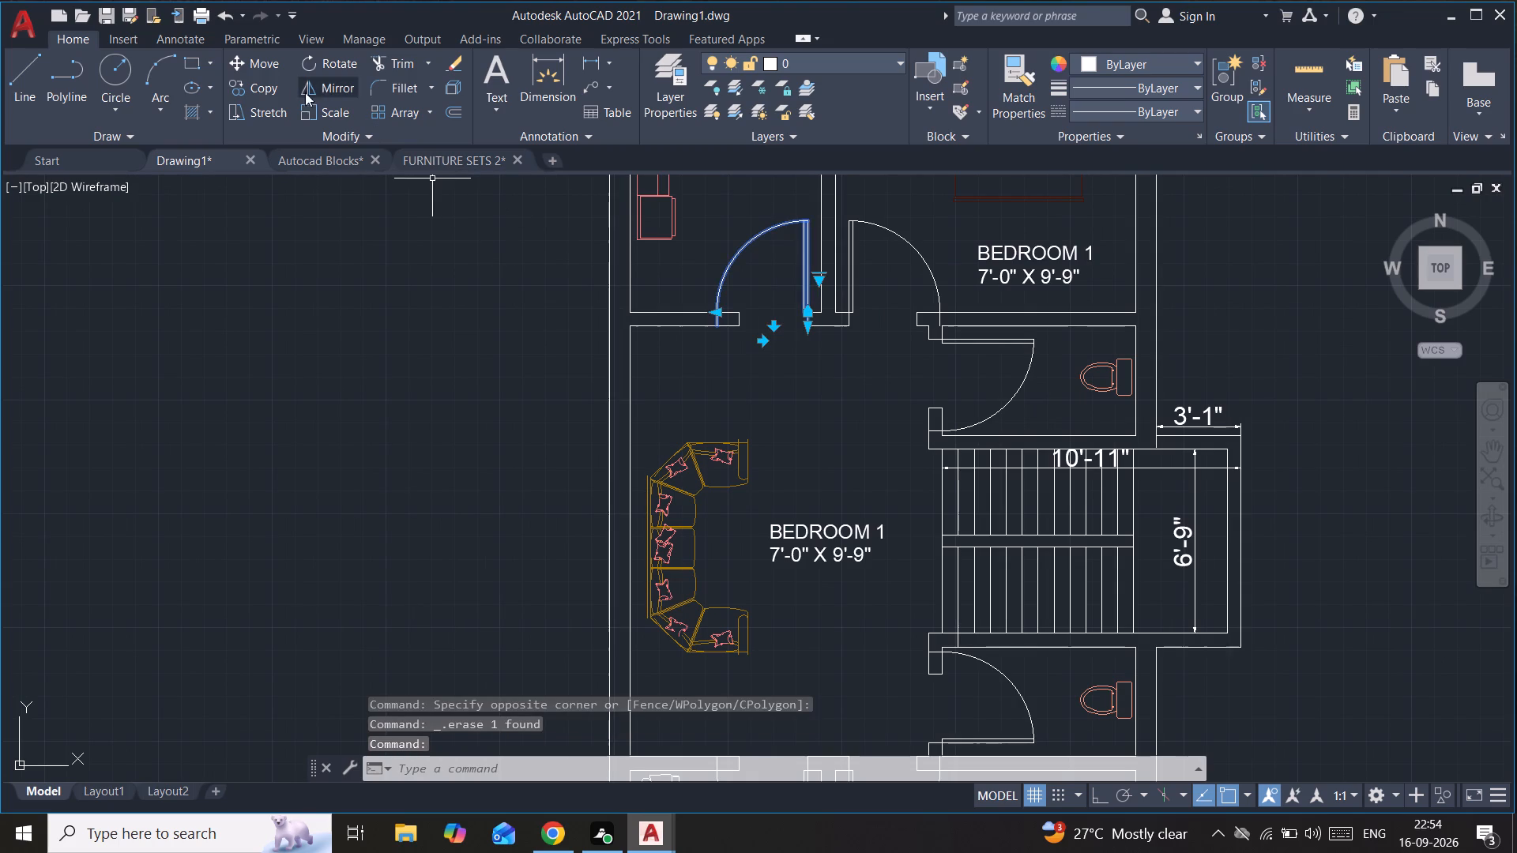
{"action": "left_click", "coordinate": [273, 93]}
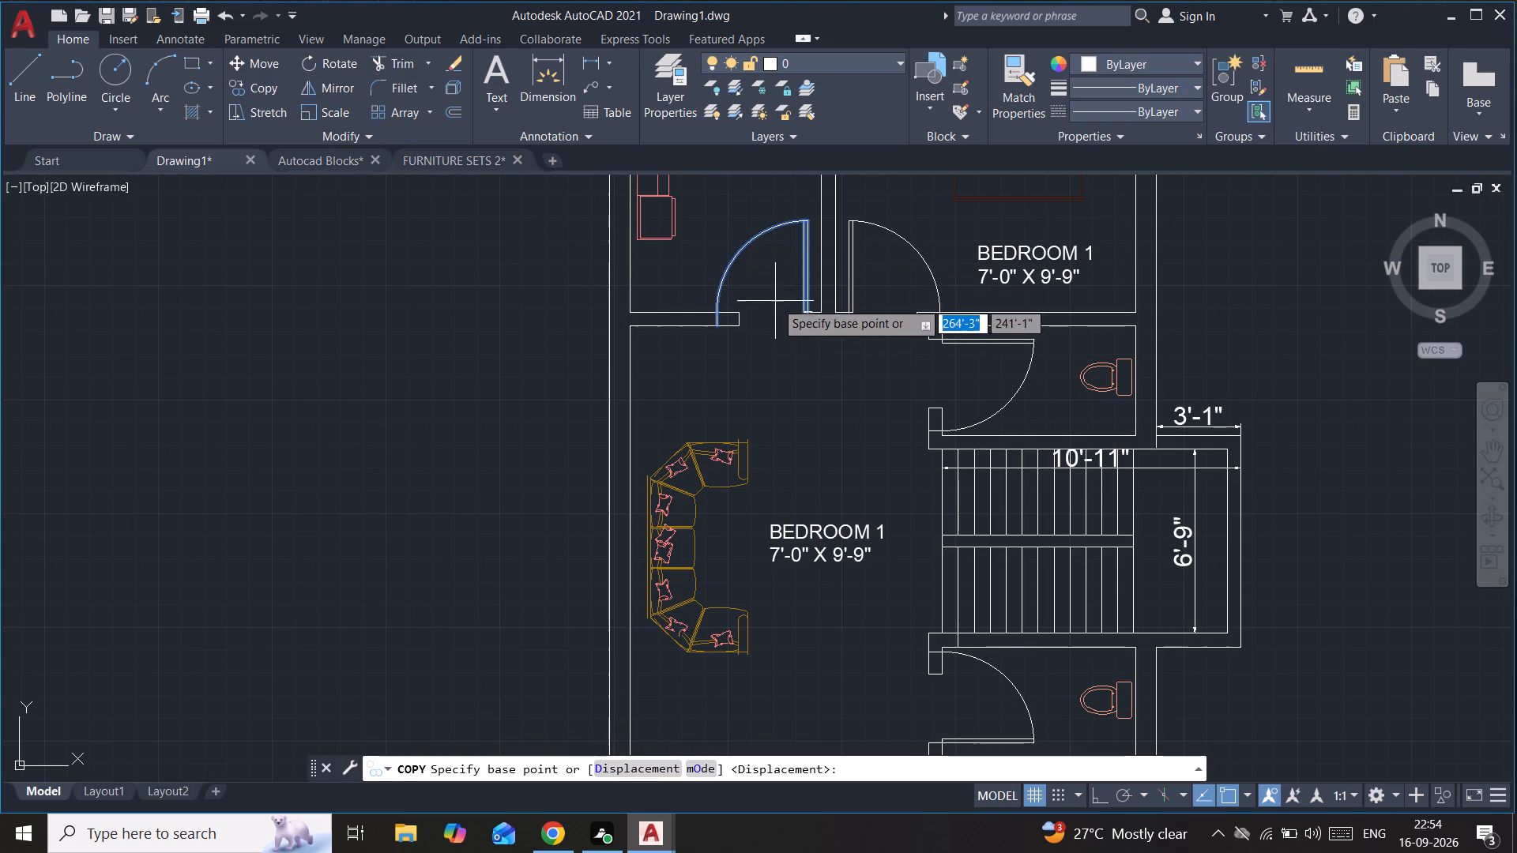
{"action": "left_click", "coordinate": [805, 329]}
{"action": "scroll", "coordinate": [835, 458], "scroll_direction": "down", "scroll_amount": 1}
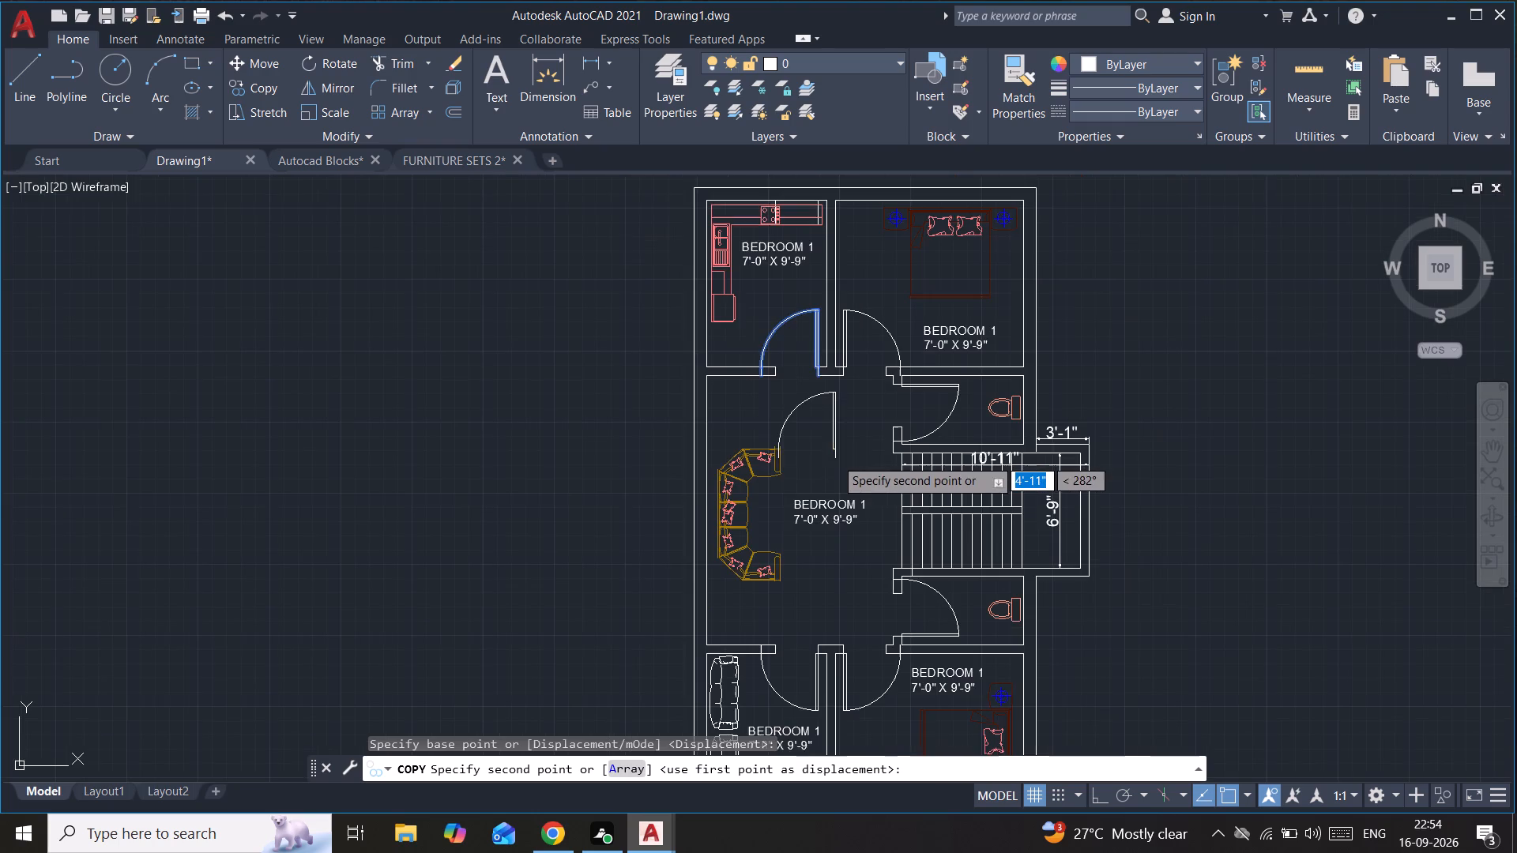
{"action": "middle_click_drag", "start_coordinate": [835, 458], "coordinate": [827, 204]}
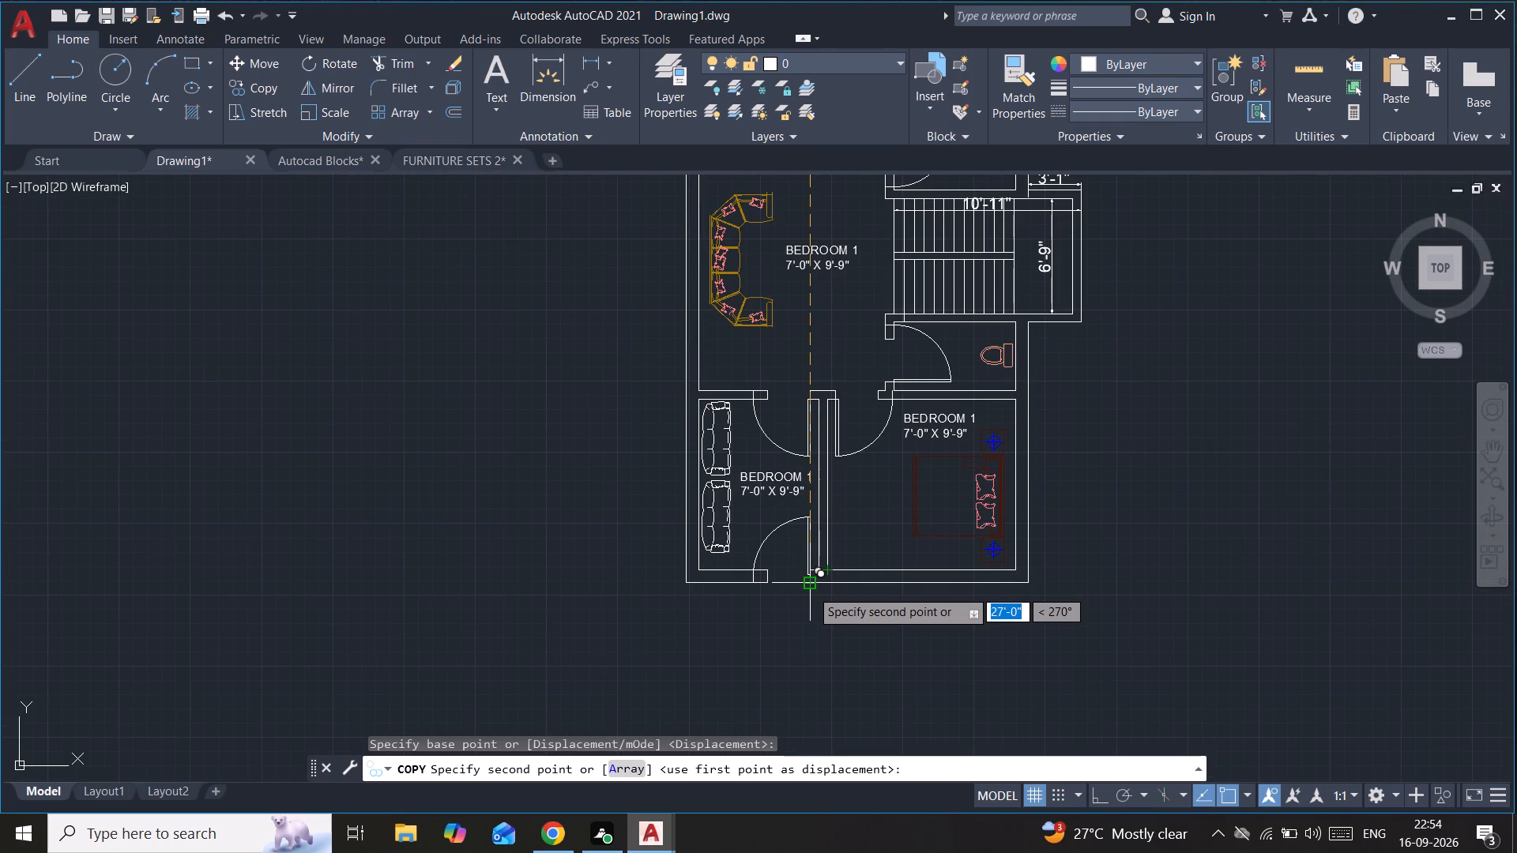
{"action": "left_click", "coordinate": [813, 586]}
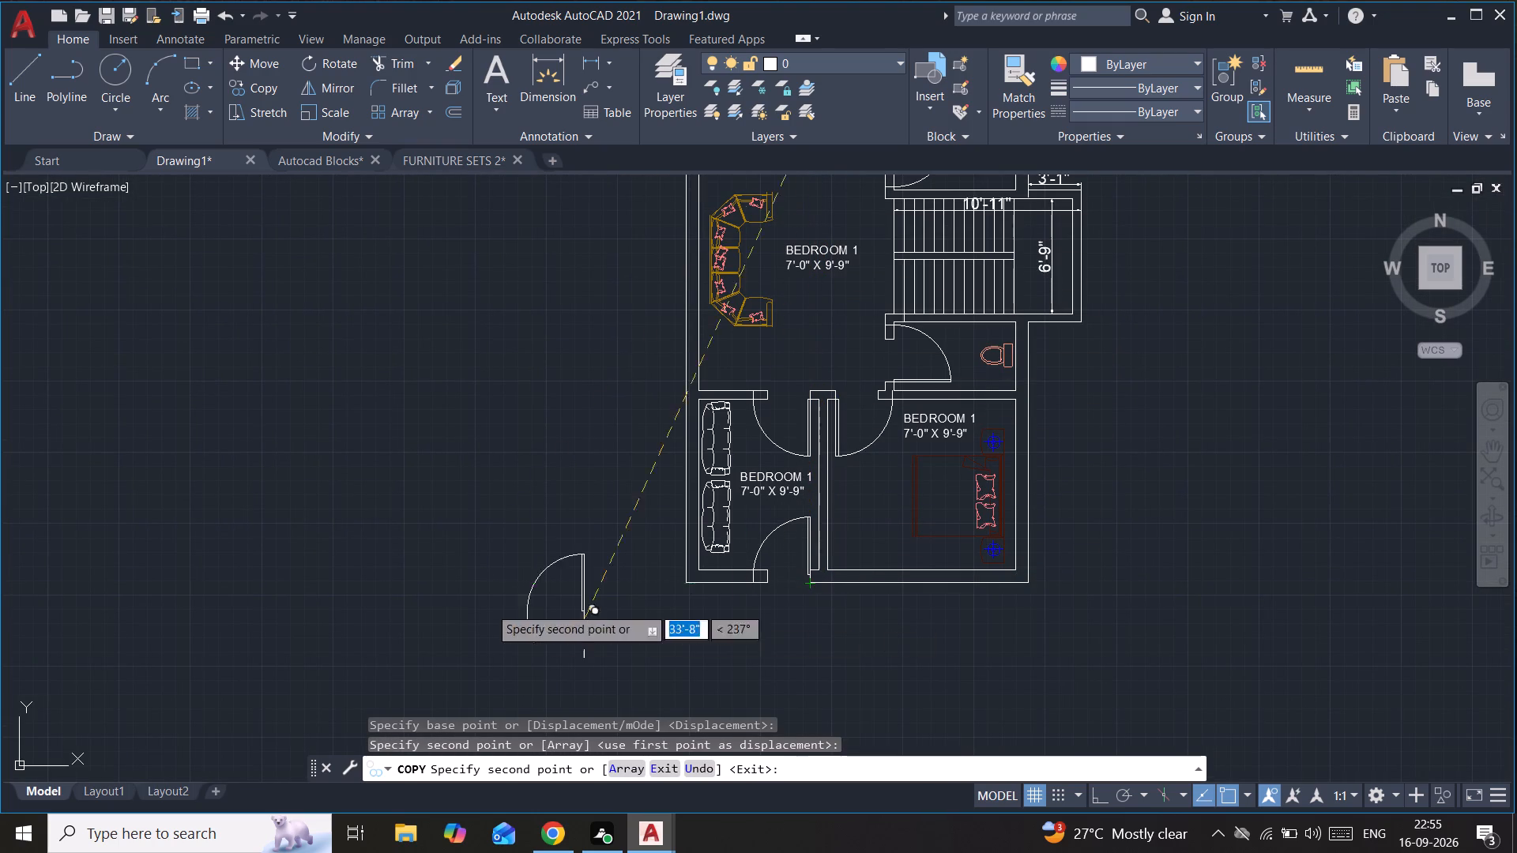
{"action": "key", "text": "Escape"}
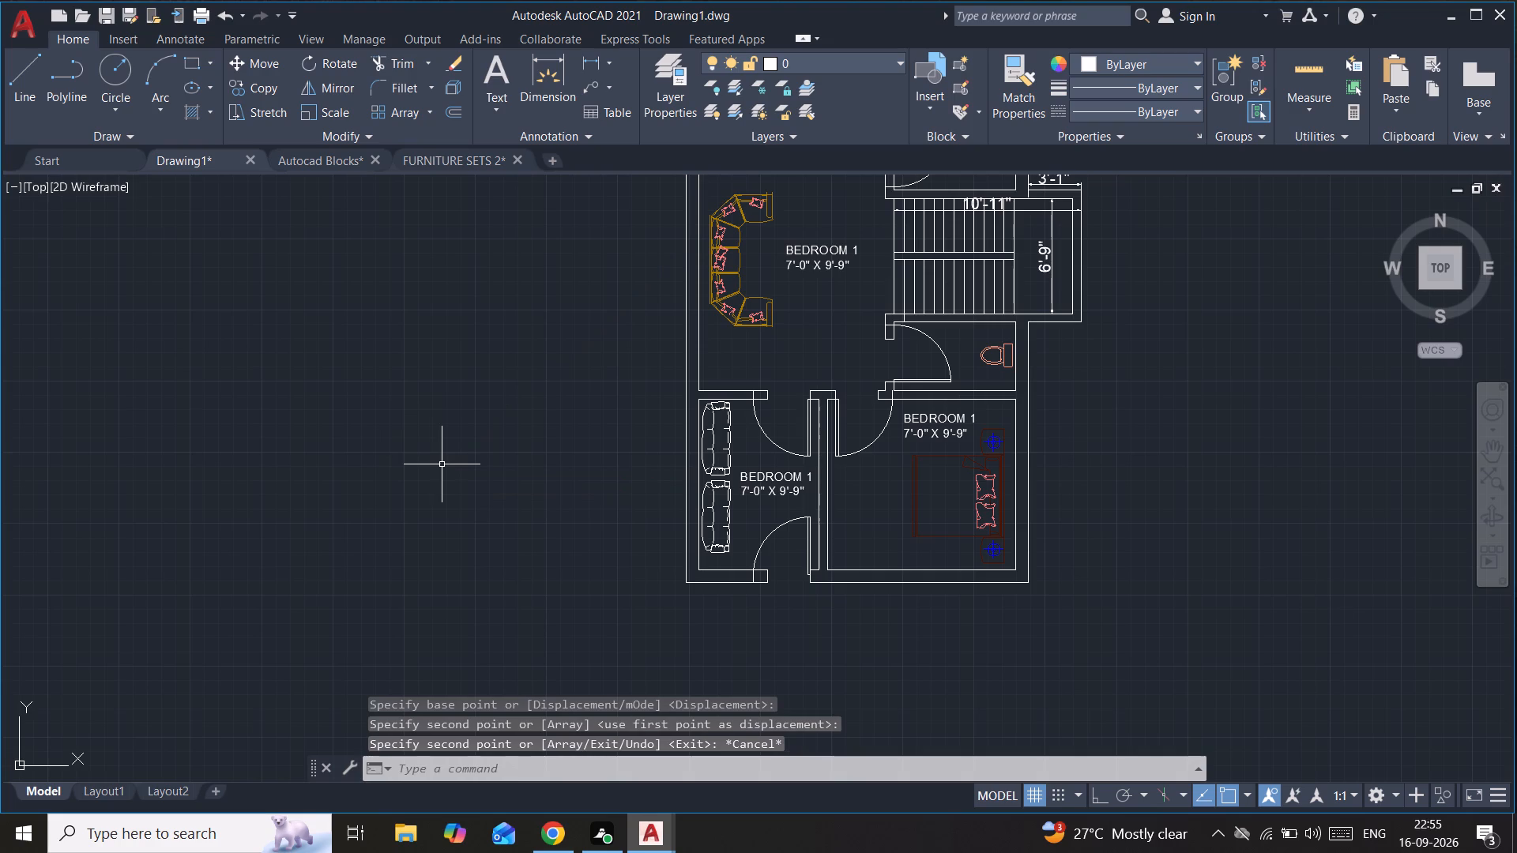
Scale the entrance door down about its hinge-side outer corner until it fits the south outer wall opening.
{"action": "middle_click_drag", "start_coordinate": [442, 464], "coordinate": [405, 417]}
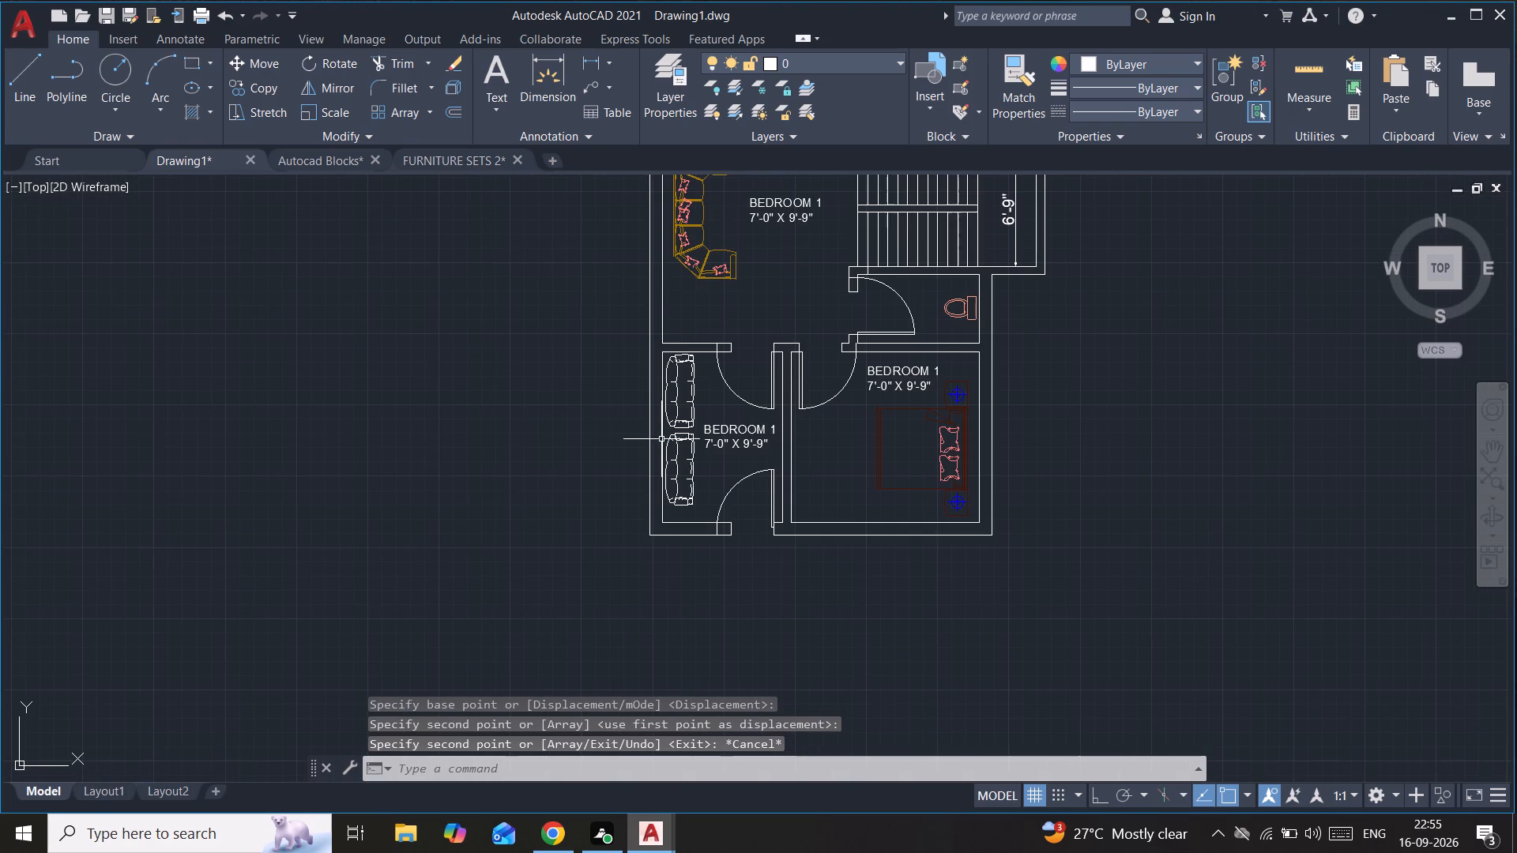
{"action": "scroll", "coordinate": [772, 473], "scroll_direction": "up", "scroll_amount": 1}
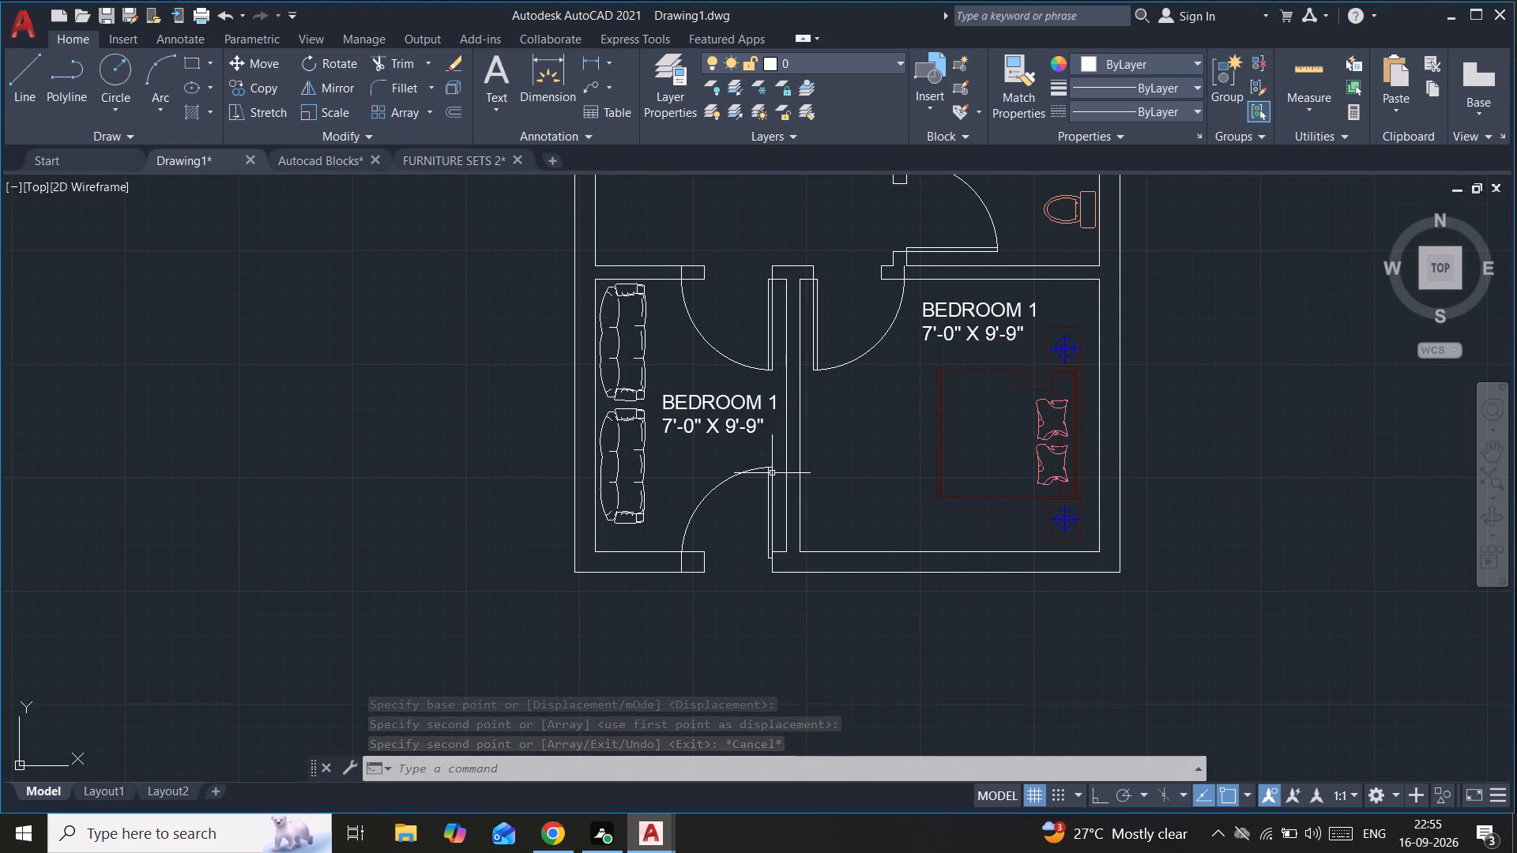
{"action": "scroll", "coordinate": [772, 473], "scroll_direction": "up", "scroll_amount": 1}
{"action": "middle_click_drag", "start_coordinate": [772, 473], "coordinate": [820, 373]}
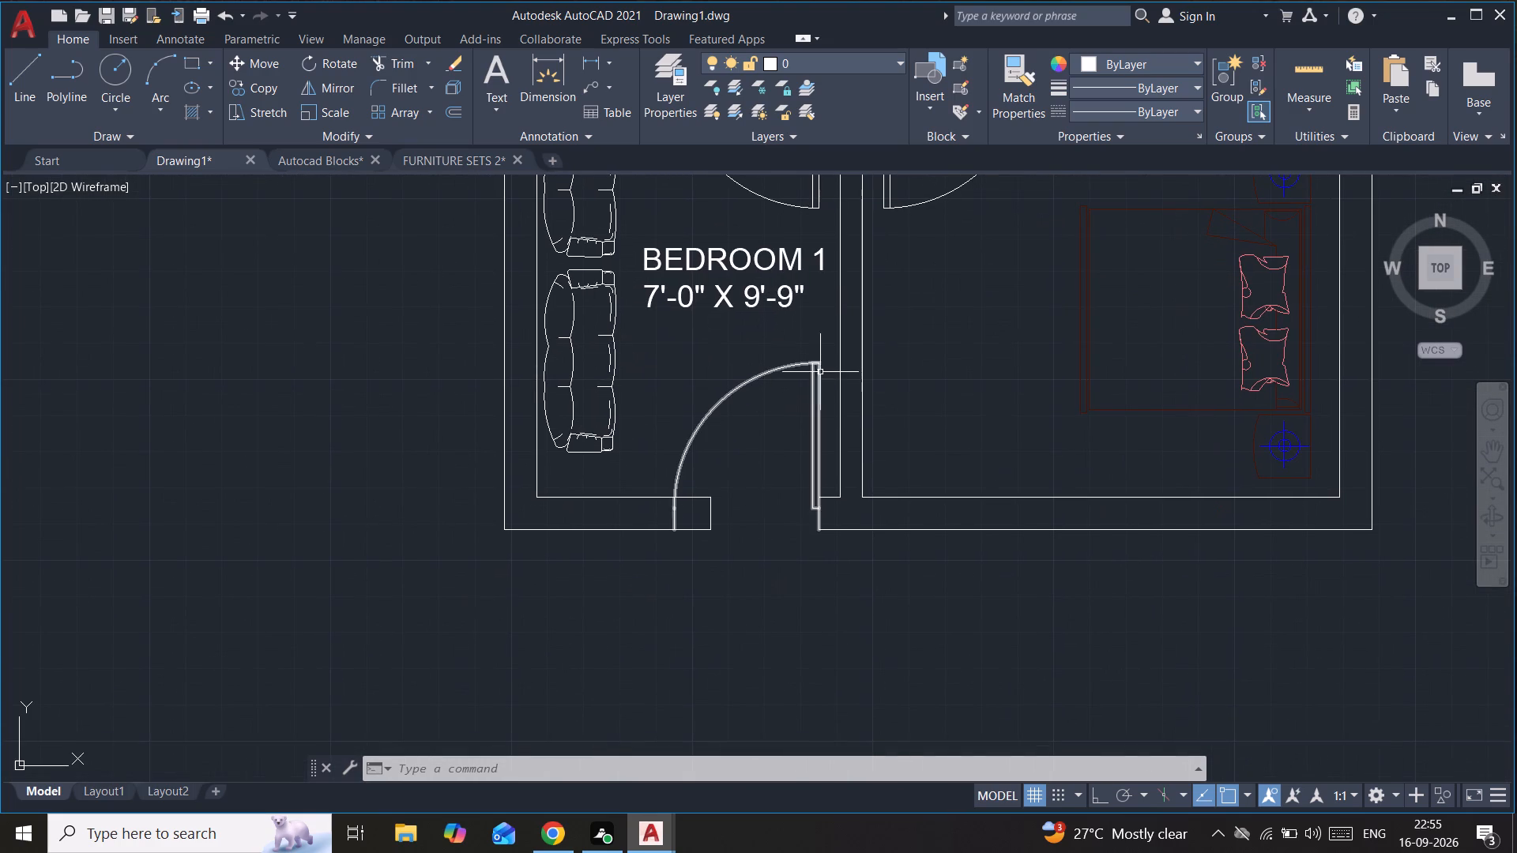
{"action": "left_click", "coordinate": [817, 367]}
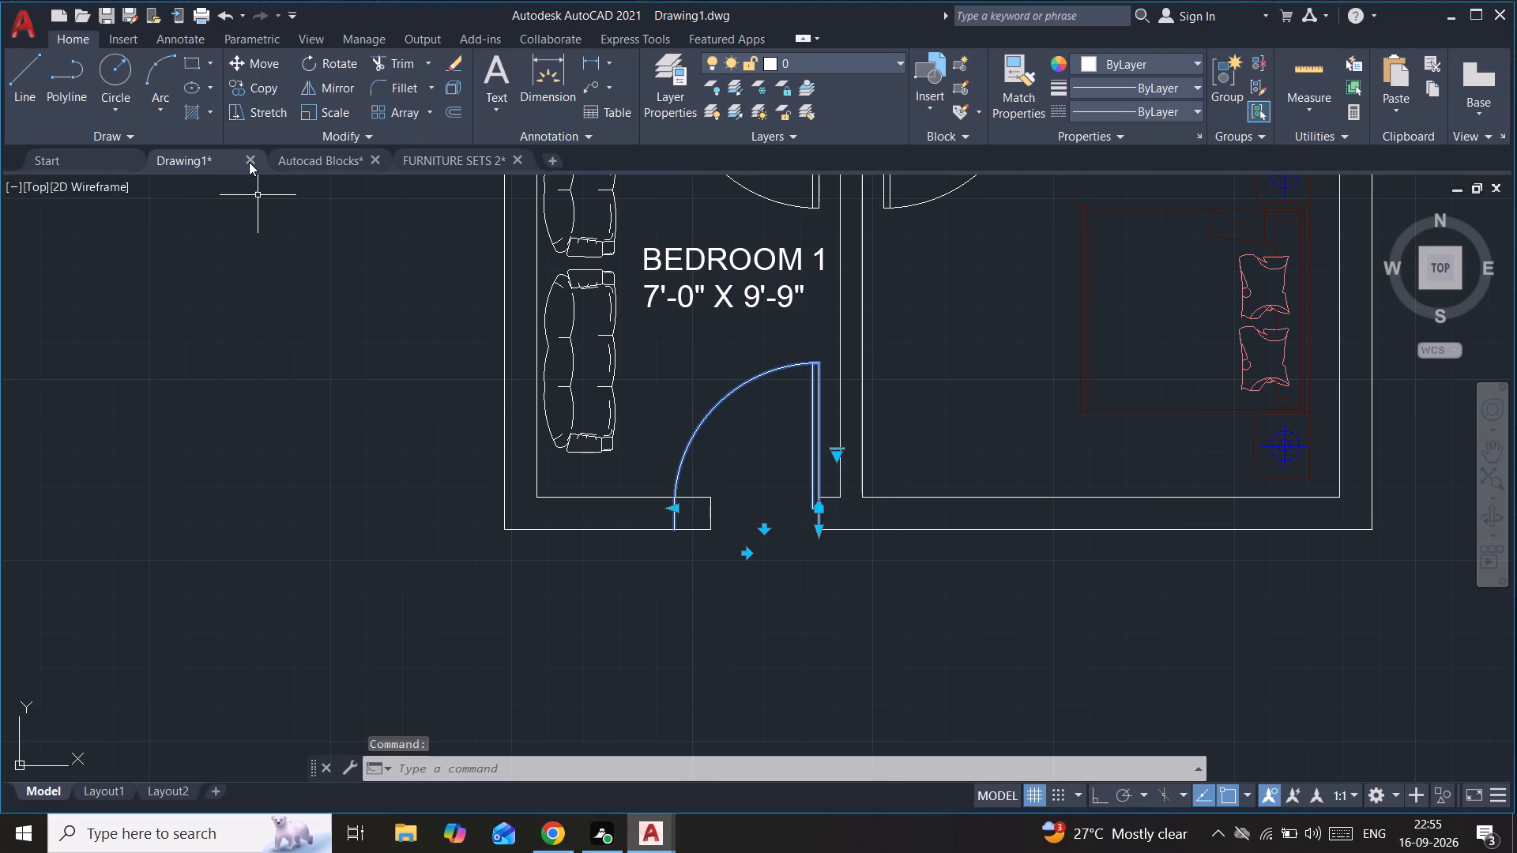
{"action": "left_click", "coordinate": [321, 105]}
{"action": "left_click", "coordinate": [821, 533]}
{"action": "left_click", "coordinate": [802, 471]}
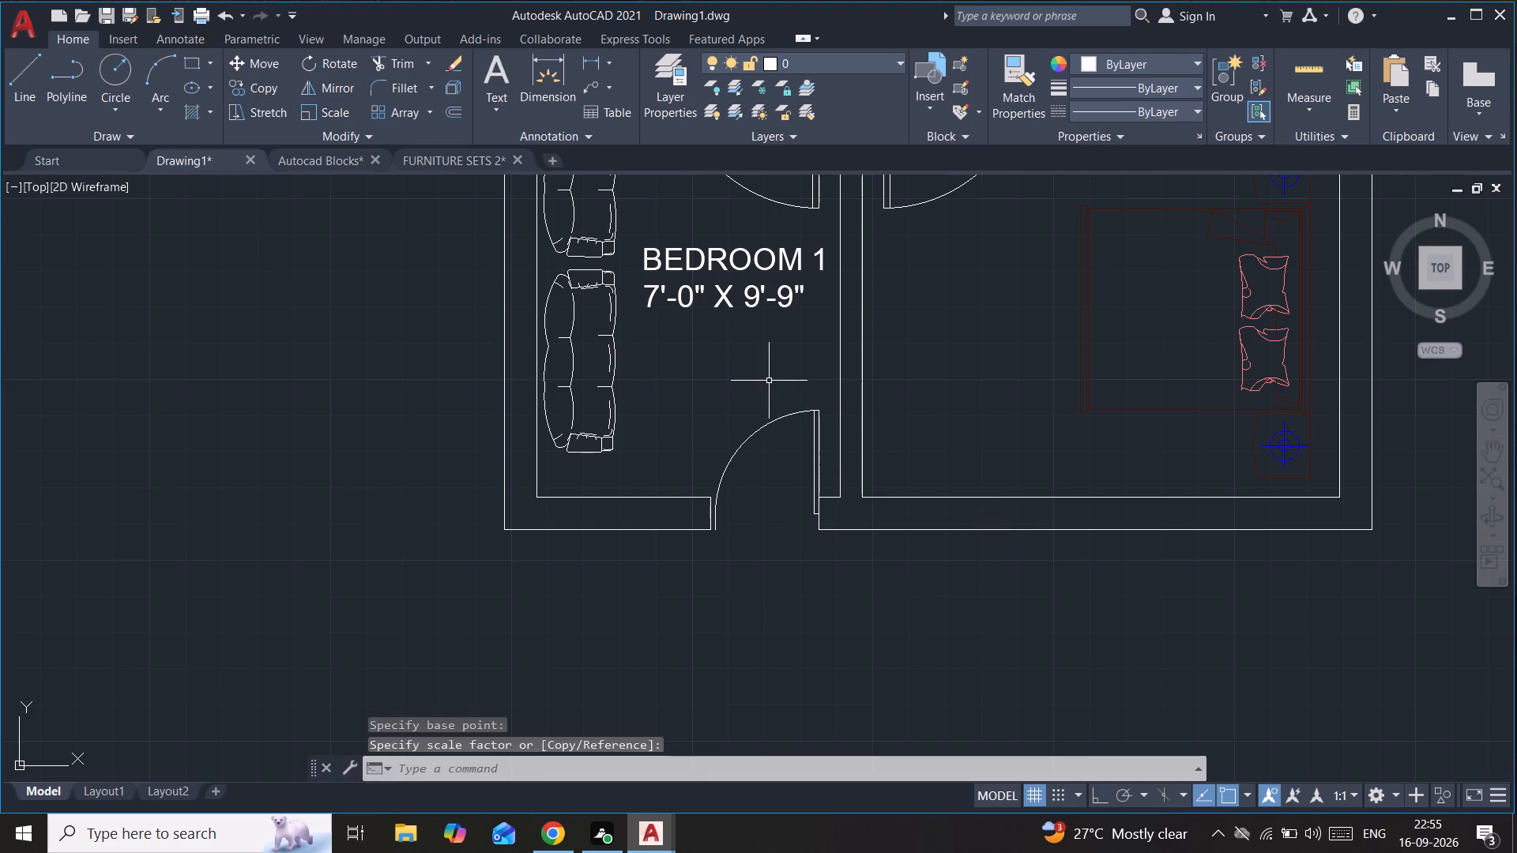
{"action": "left_click", "coordinate": [804, 411]}
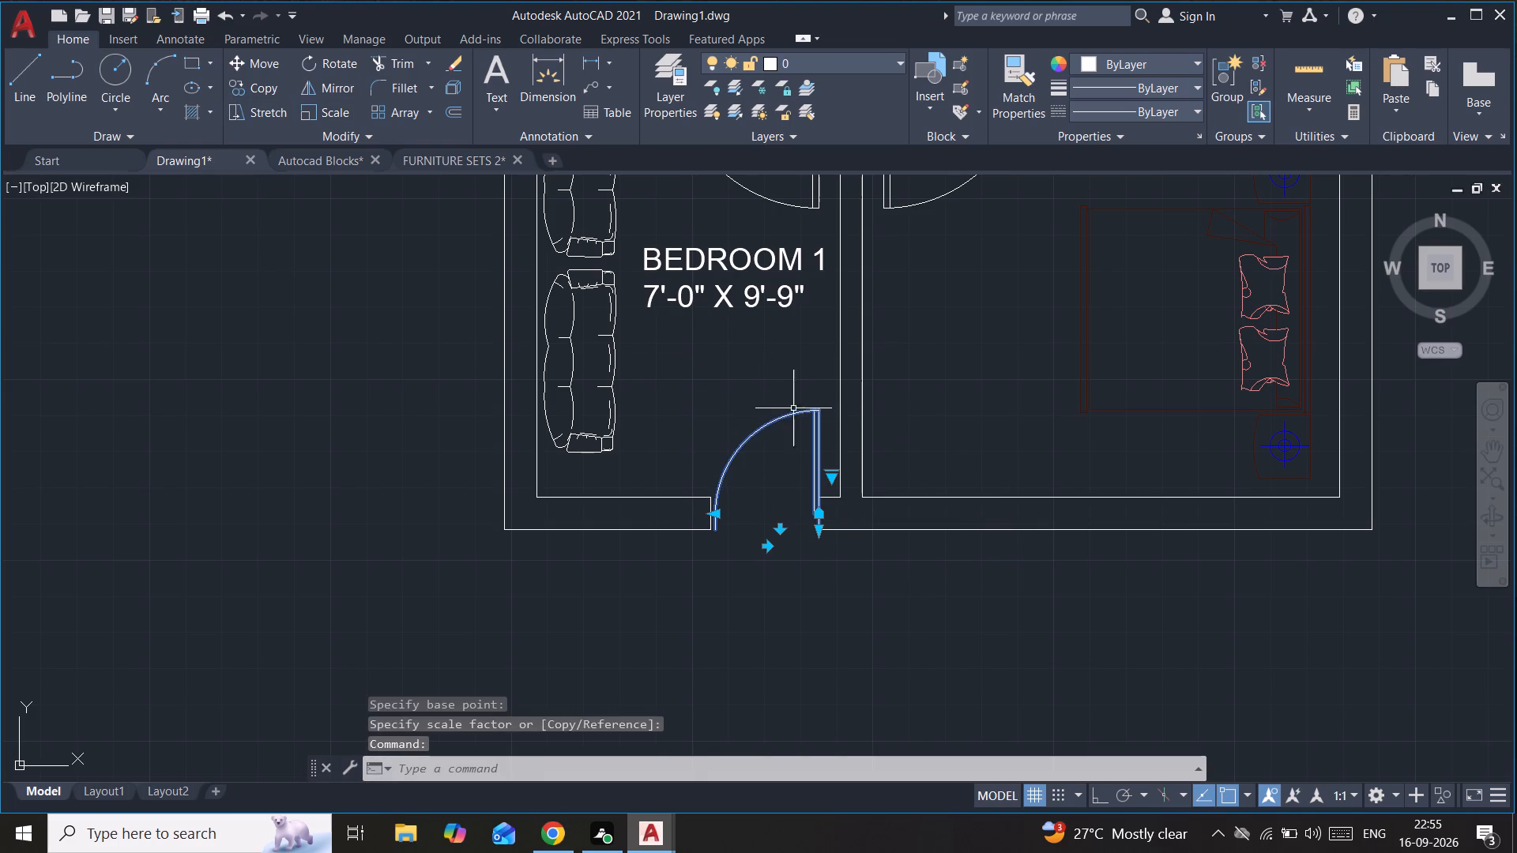
{"action": "left_click", "coordinate": [313, 103]}
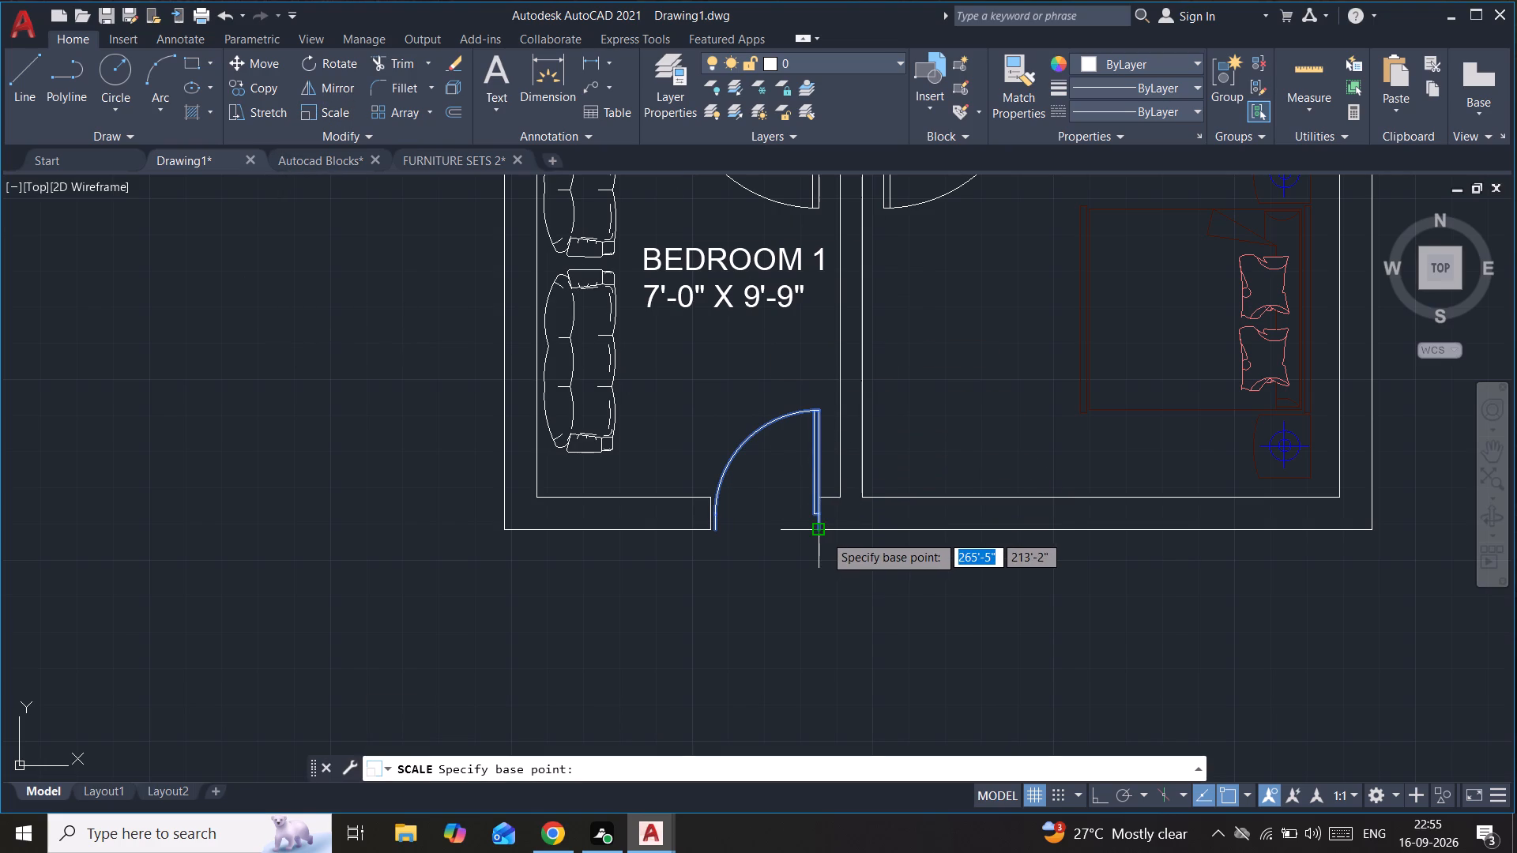
{"action": "scroll", "coordinate": [824, 535], "scroll_direction": "up", "scroll_amount": 1}
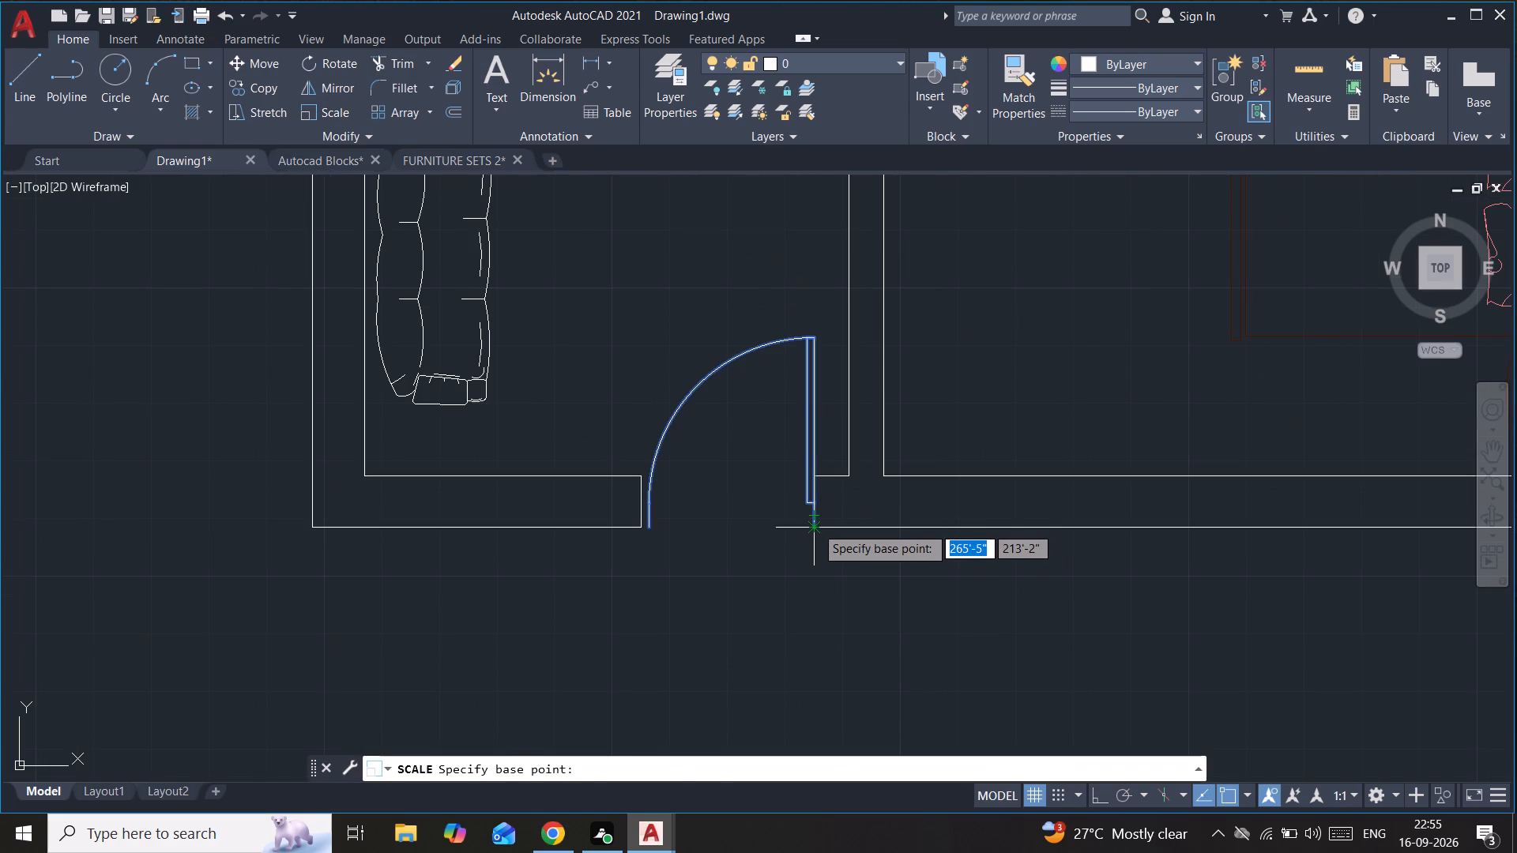
{"action": "left_click", "coordinate": [815, 526]}
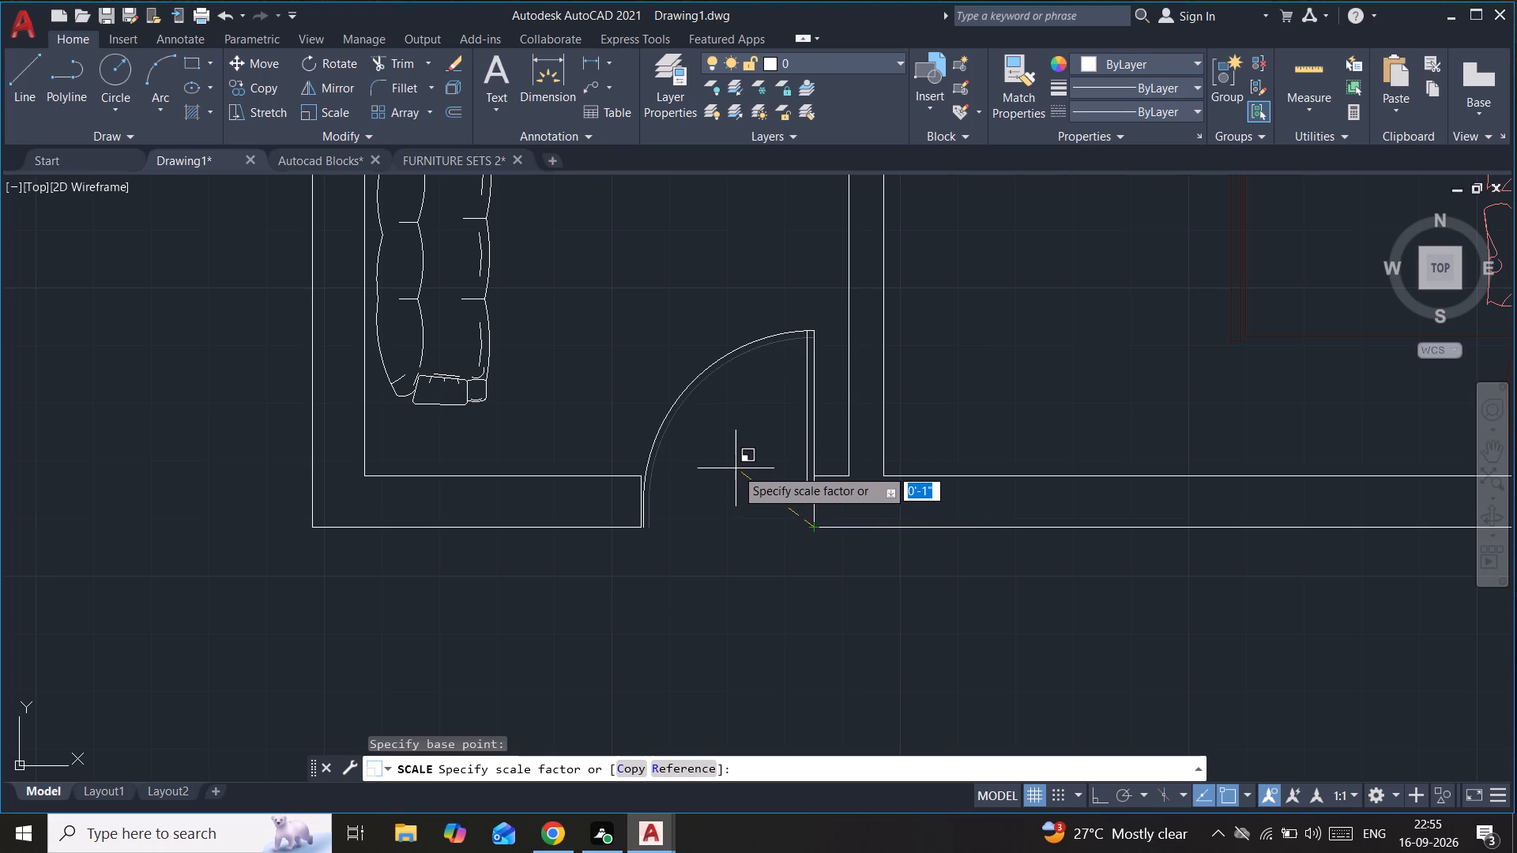
{"action": "left_click", "coordinate": [734, 468]}
{"action": "scroll", "coordinate": [739, 308], "scroll_direction": "down", "scroll_amount": 1}
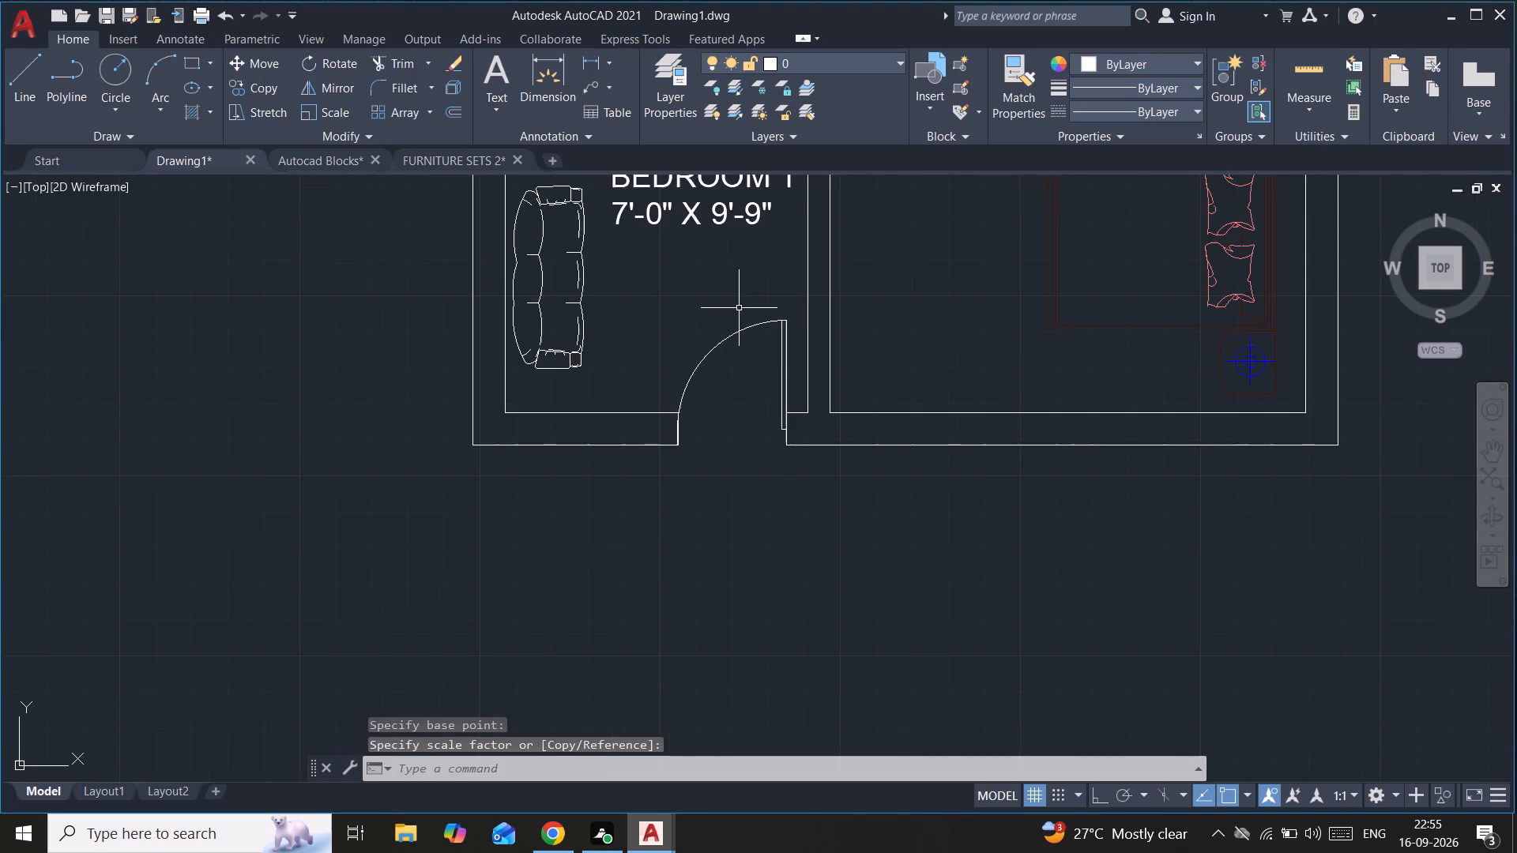
Scale the southwest room's north door down about its hinge-side north corner to fit its opening.
{"action": "middle_click_drag", "start_coordinate": [742, 308], "coordinate": [729, 663]}
{"action": "left_click", "coordinate": [766, 468]}
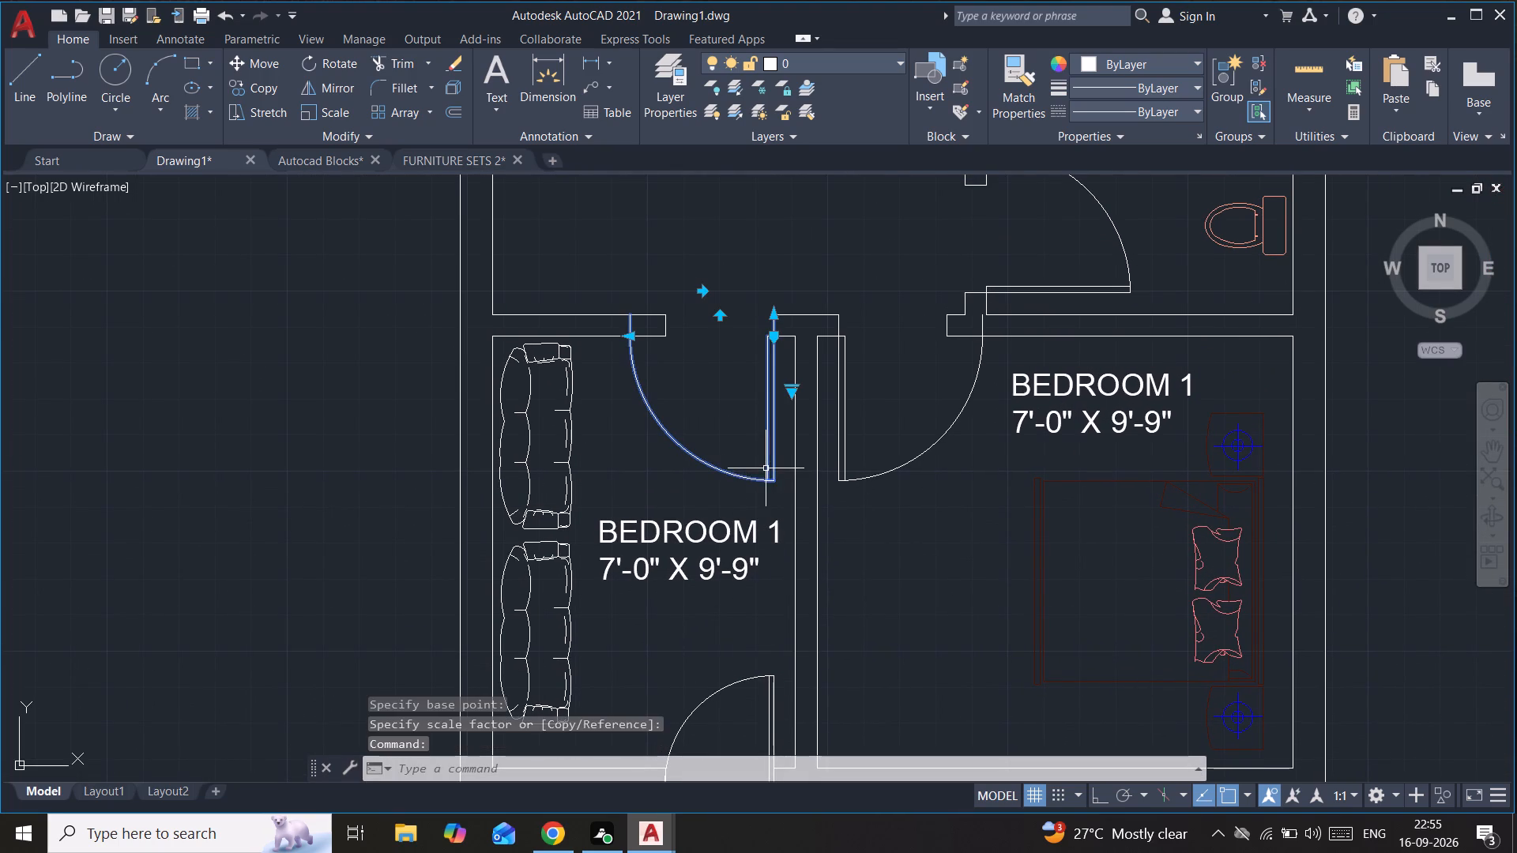
{"action": "left_click", "coordinate": [348, 116]}
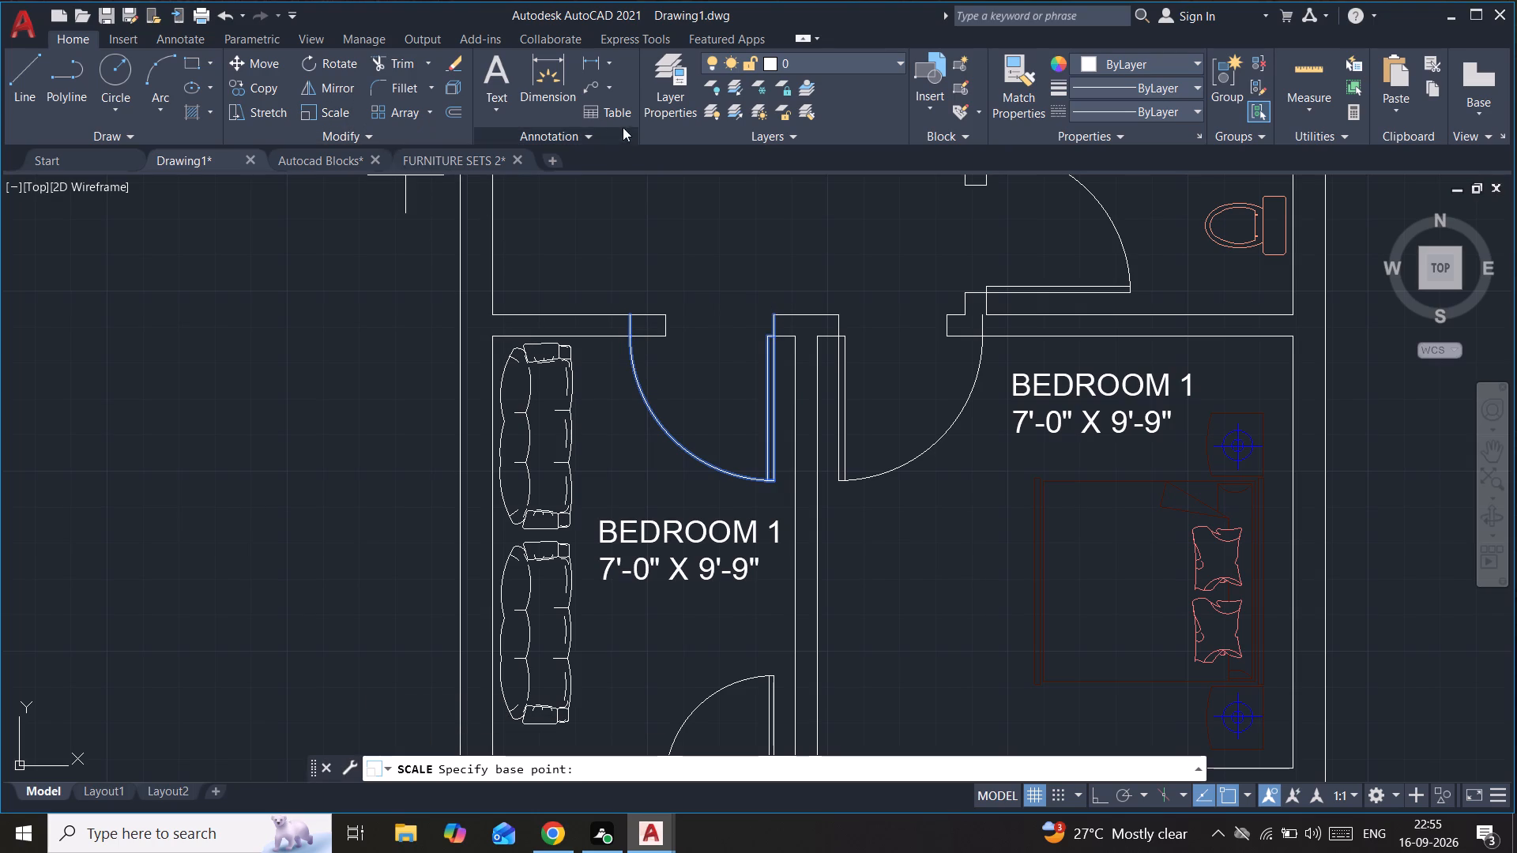
{"action": "left_click", "coordinate": [776, 319]}
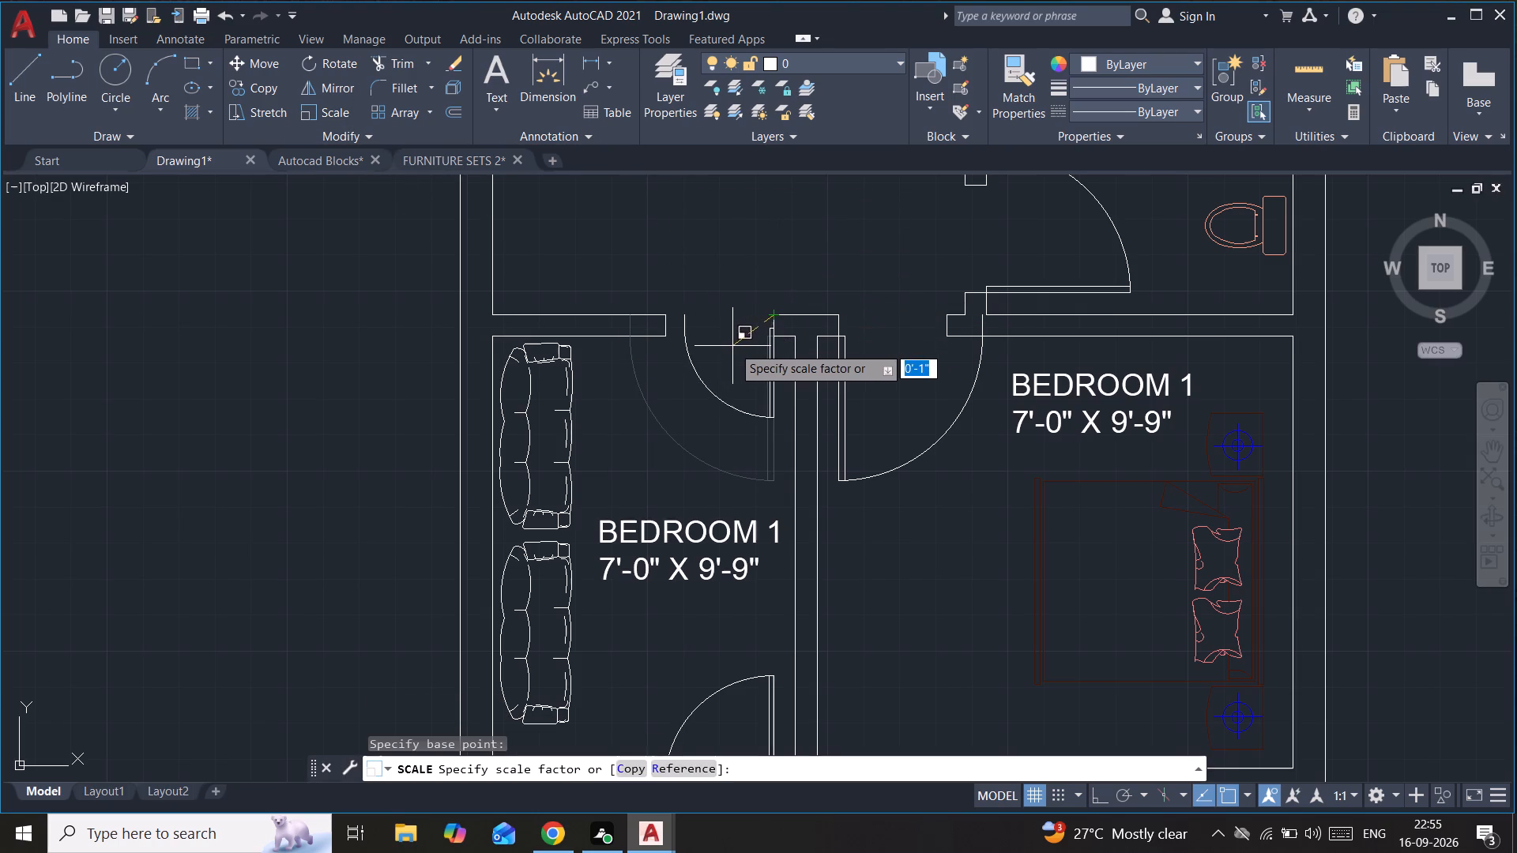
{"action": "left_click", "coordinate": [723, 351]}
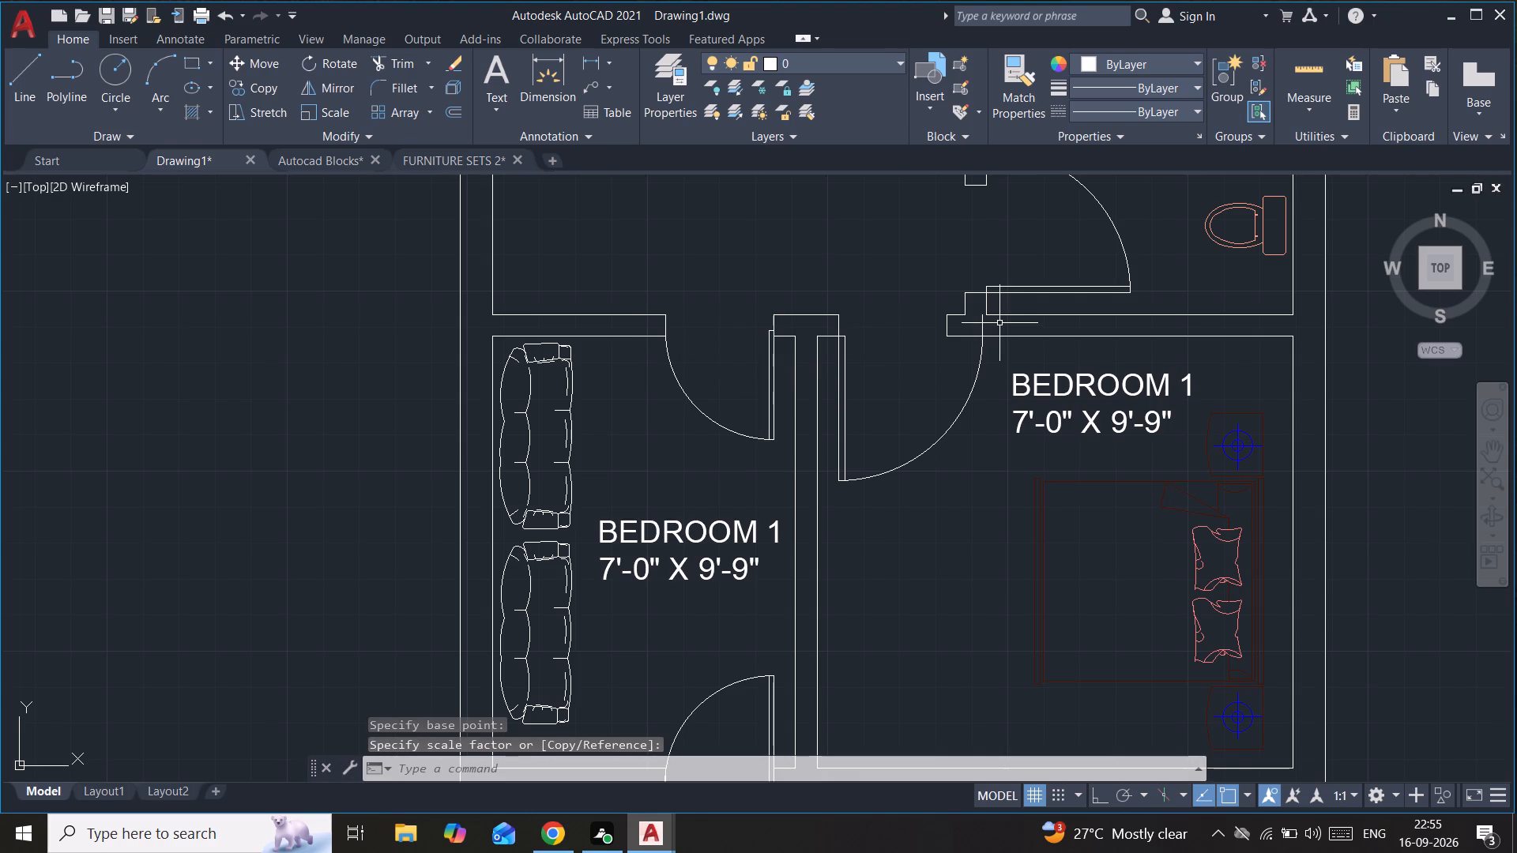
Scale the southeast bedroom's door down about its hinge-side north corner to fit its opening.
{"action": "middle_click_drag", "start_coordinate": [1003, 323], "coordinate": [813, 286]}
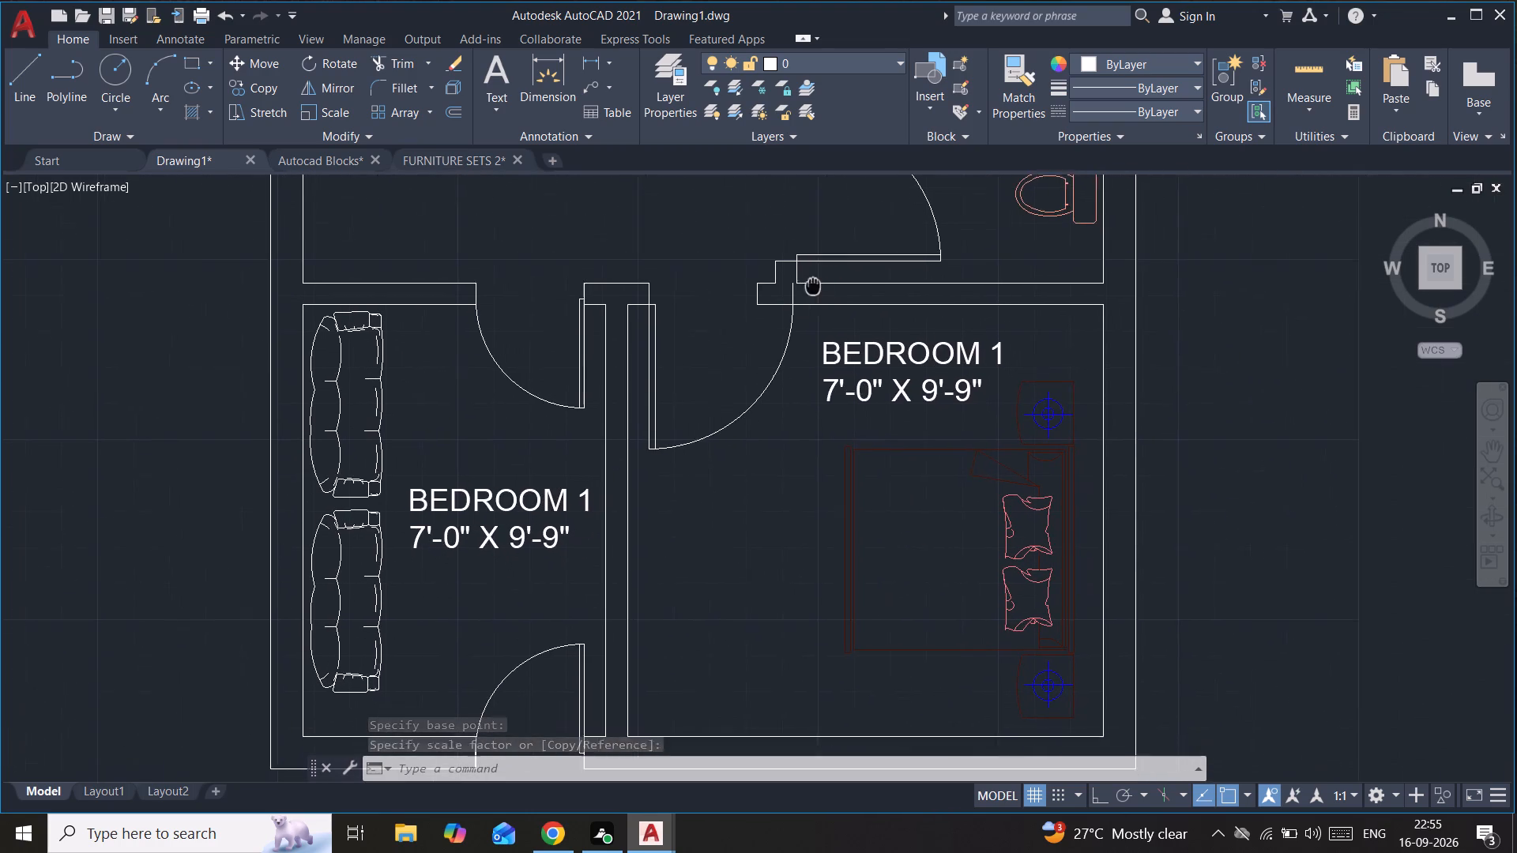
{"action": "middle_click_drag", "start_coordinate": [813, 286], "coordinate": [810, 276]}
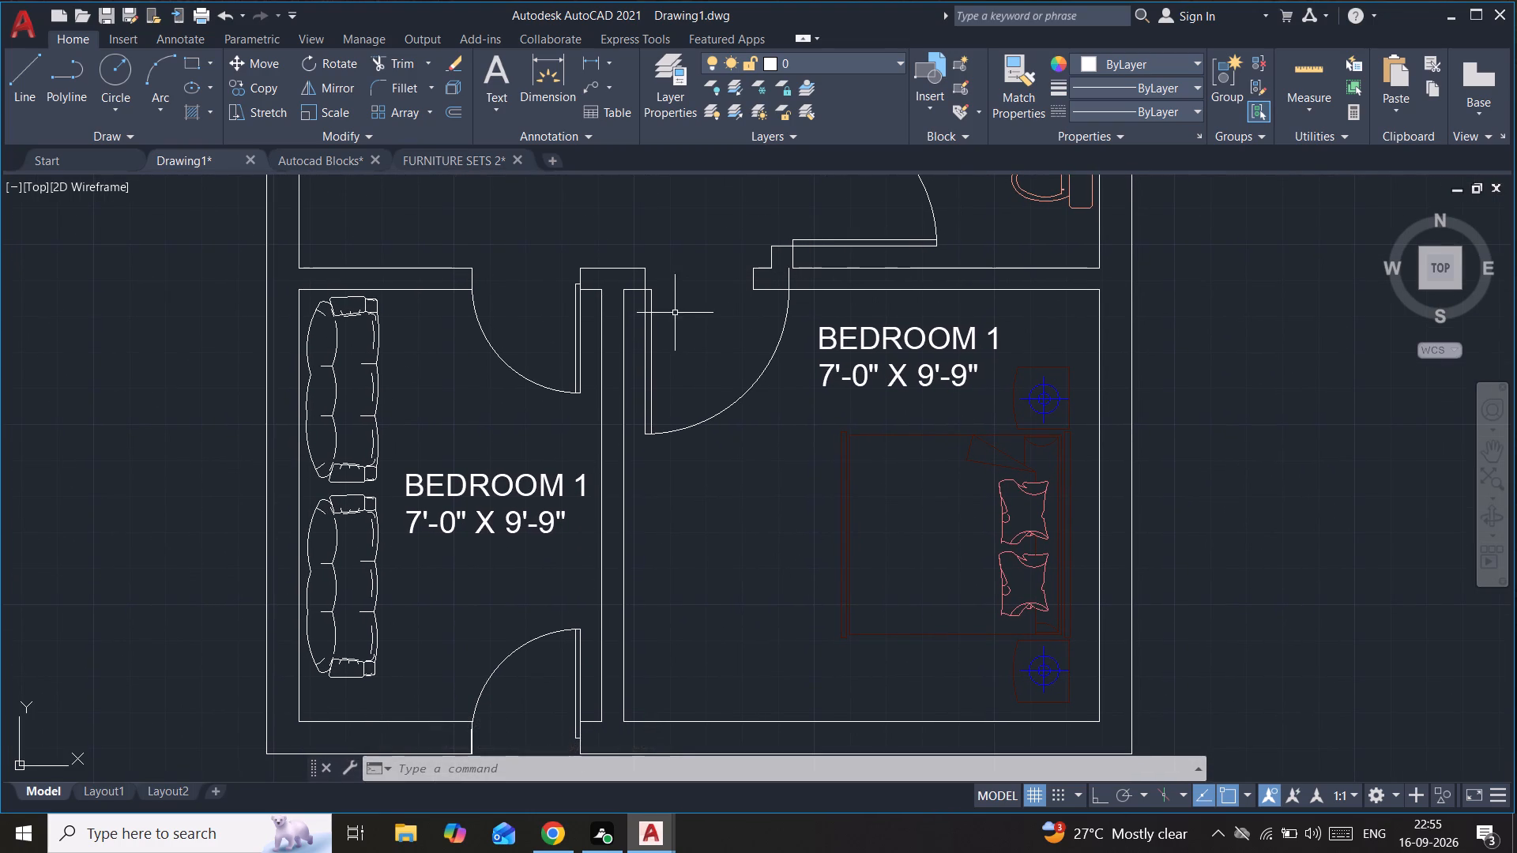
{"action": "left_click", "coordinate": [653, 347]}
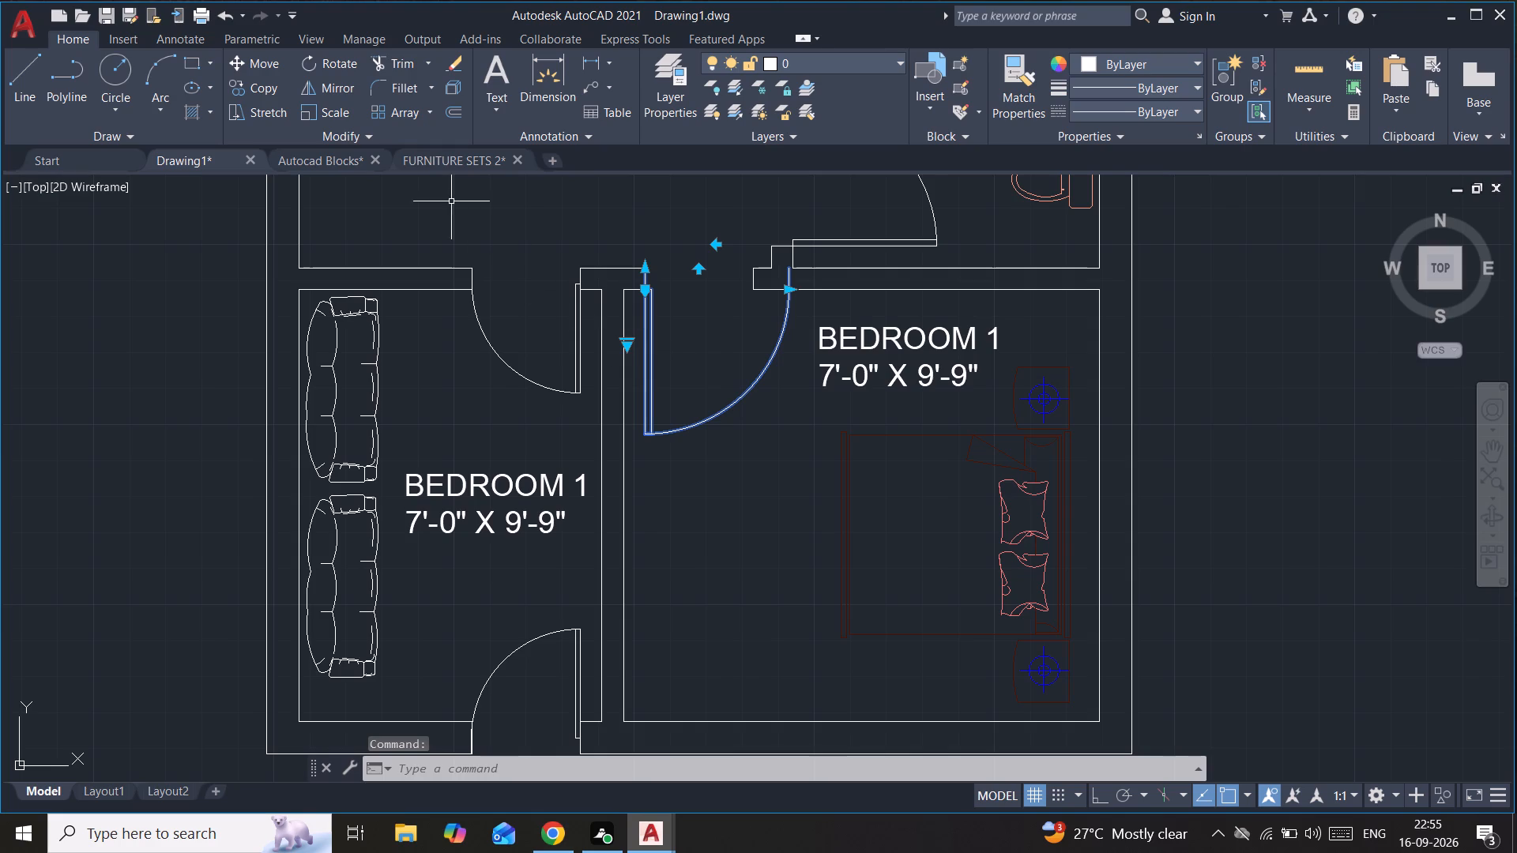
{"action": "left_click", "coordinate": [326, 117]}
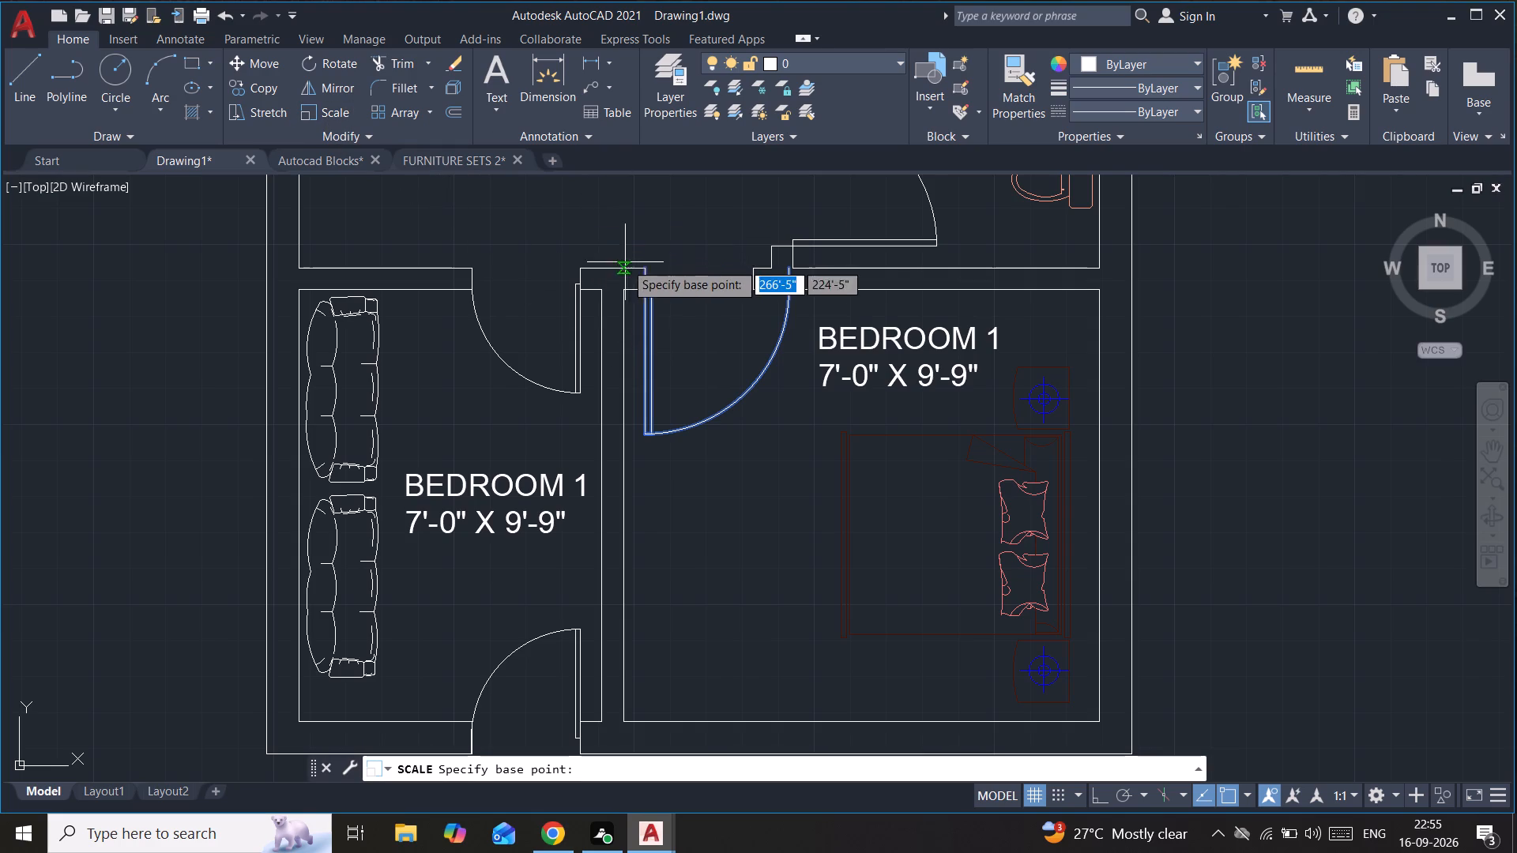
{"action": "left_click", "coordinate": [642, 263]}
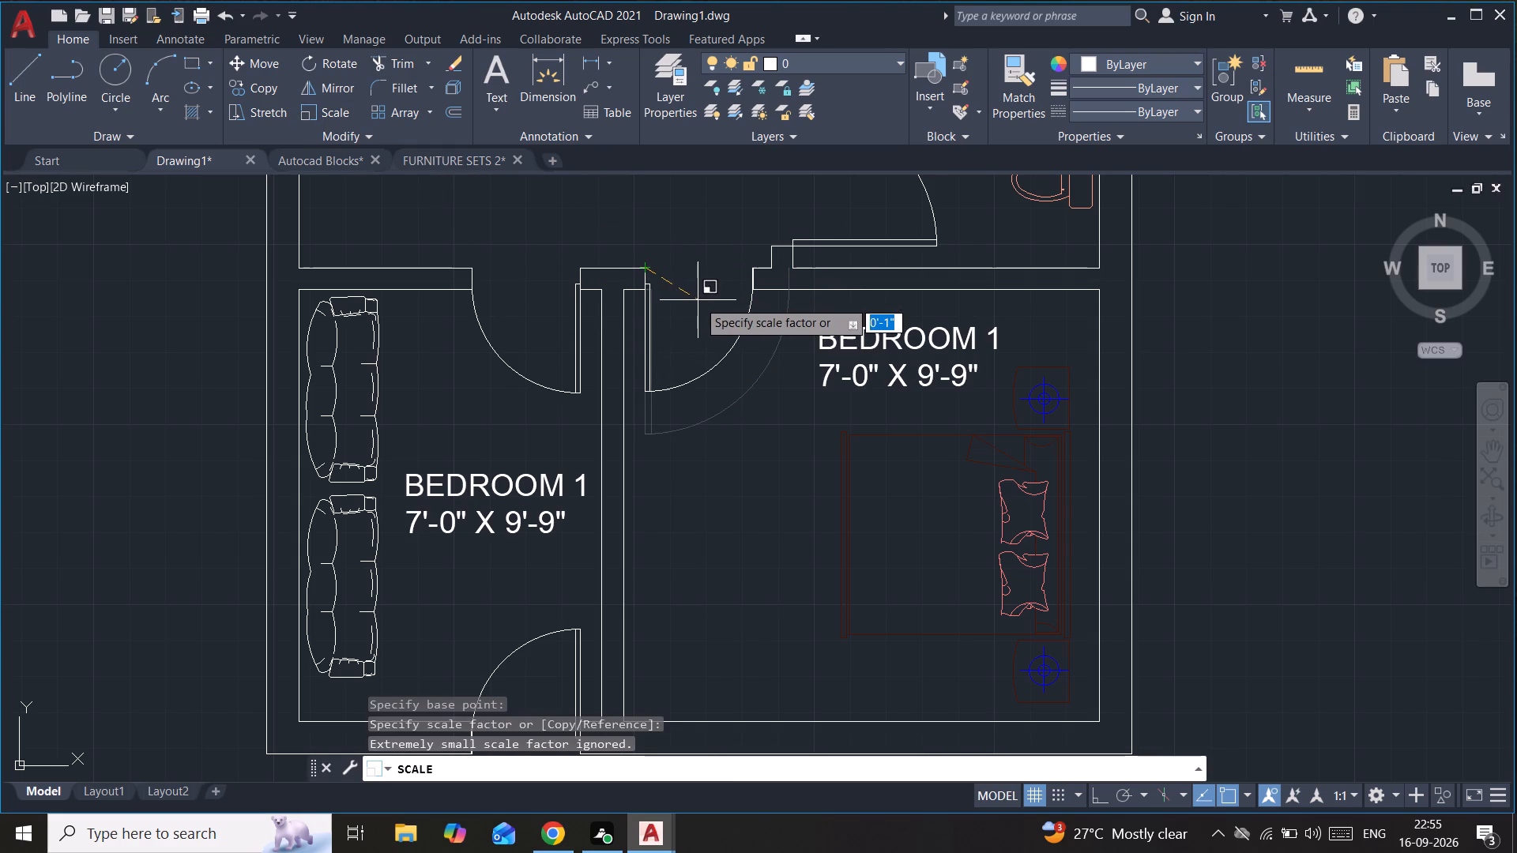
{"action": "left_click", "coordinate": [698, 300]}
Scale the south toilet's door down about its hinge-side west corner to fit its doorway.
{"action": "middle_click_drag", "start_coordinate": [701, 264], "coordinate": [646, 404]}
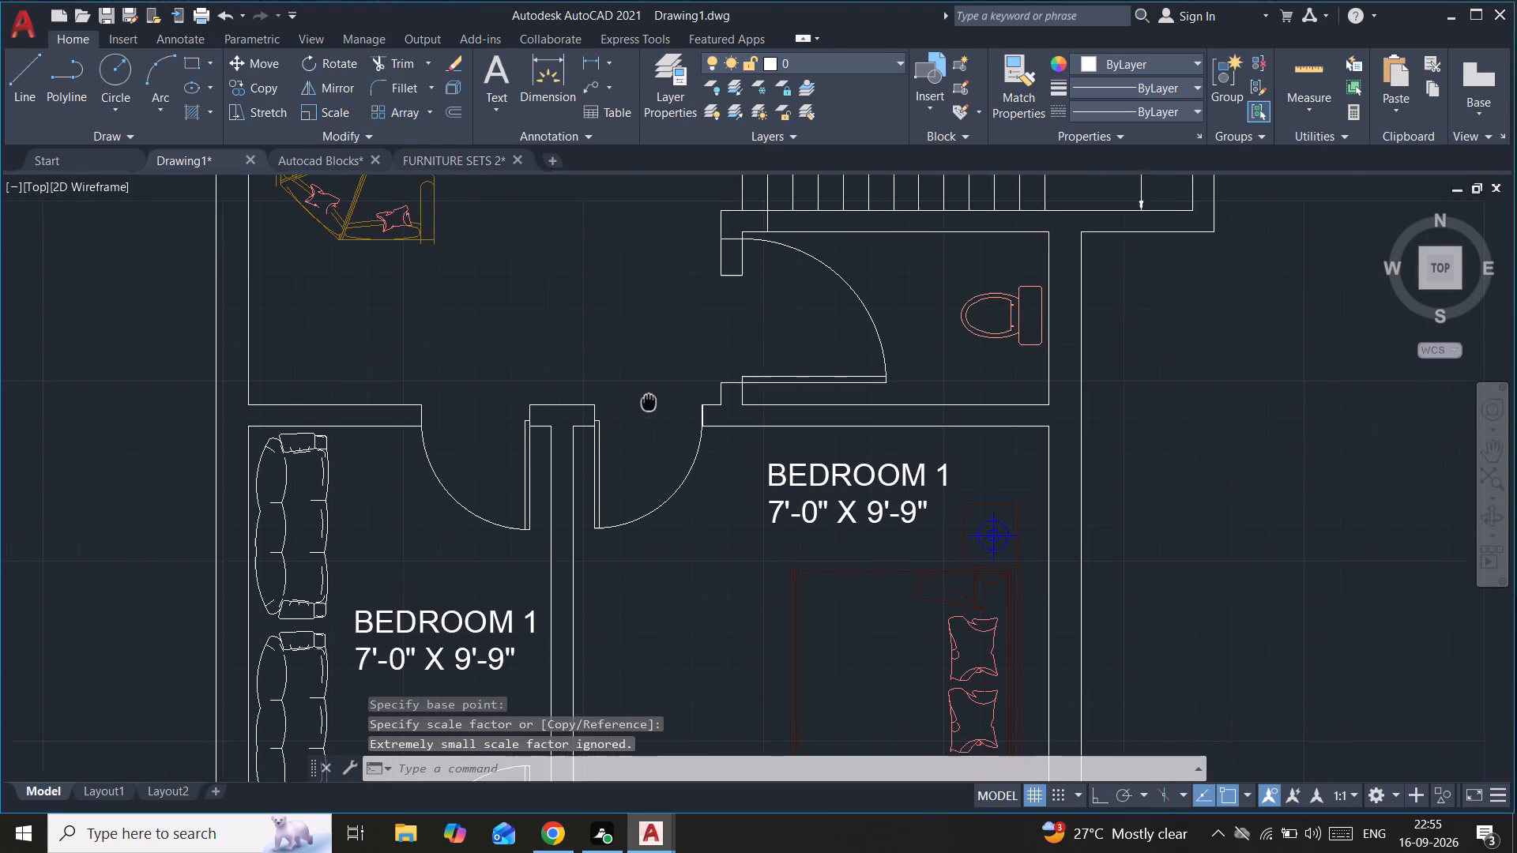
{"action": "middle_click_drag", "start_coordinate": [646, 404], "coordinate": [642, 405]}
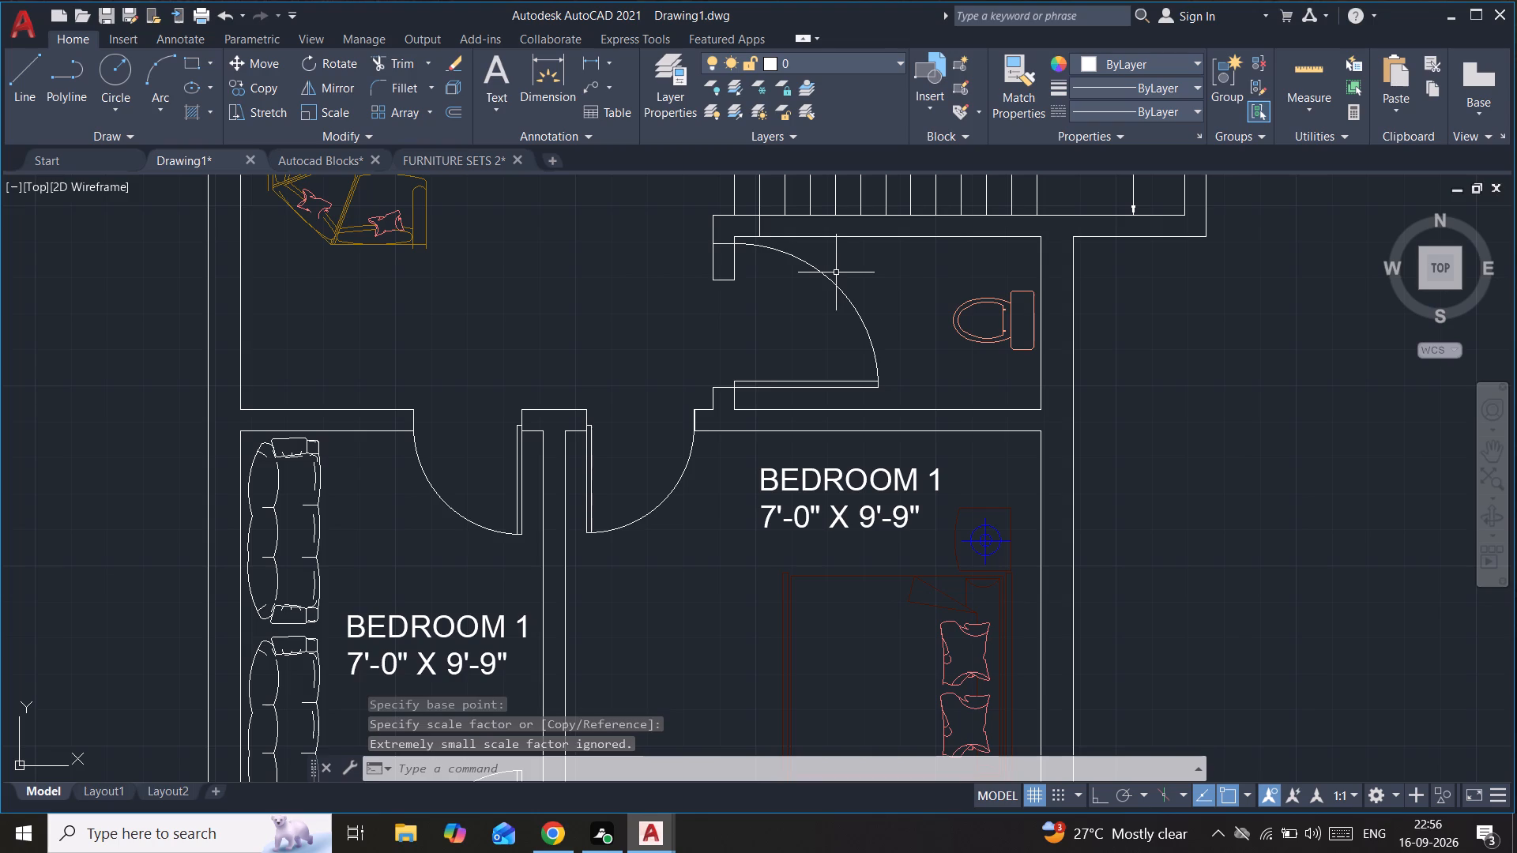
{"action": "left_click", "coordinate": [832, 280]}
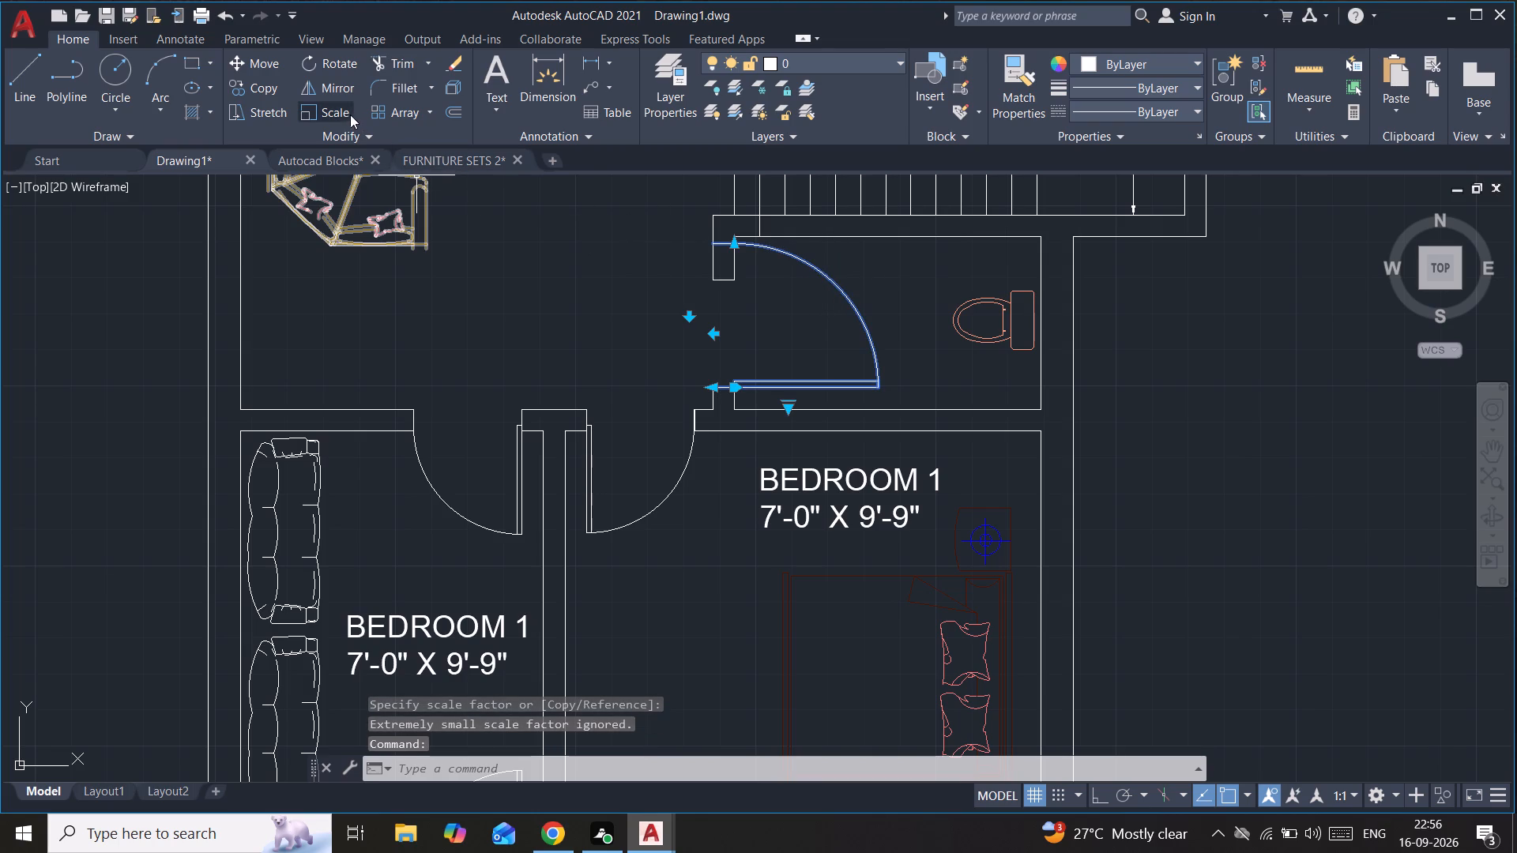
{"action": "left_click", "coordinate": [344, 114]}
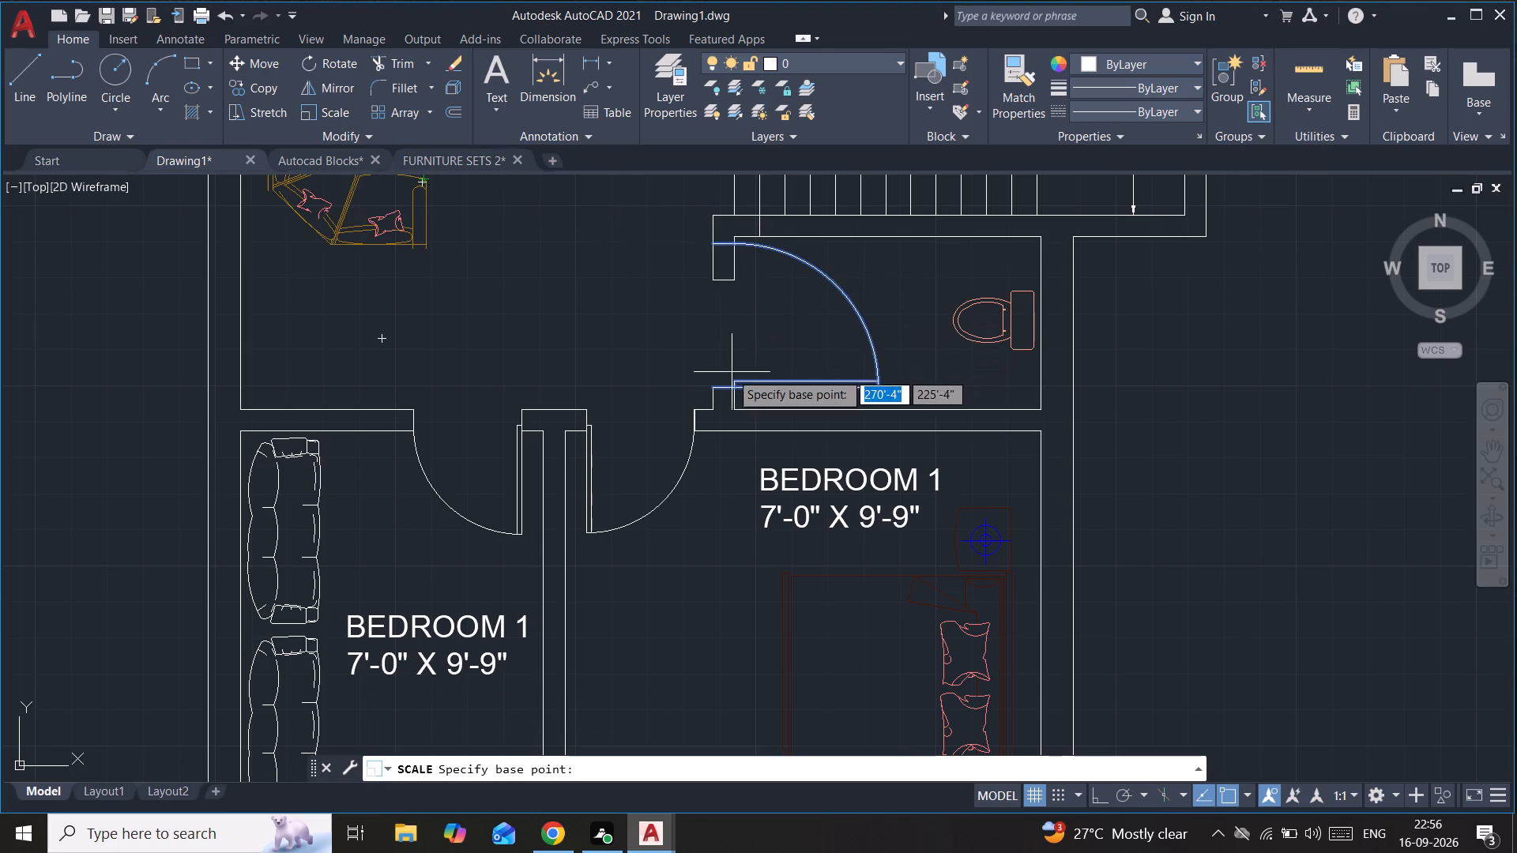
{"action": "left_click", "coordinate": [708, 389]}
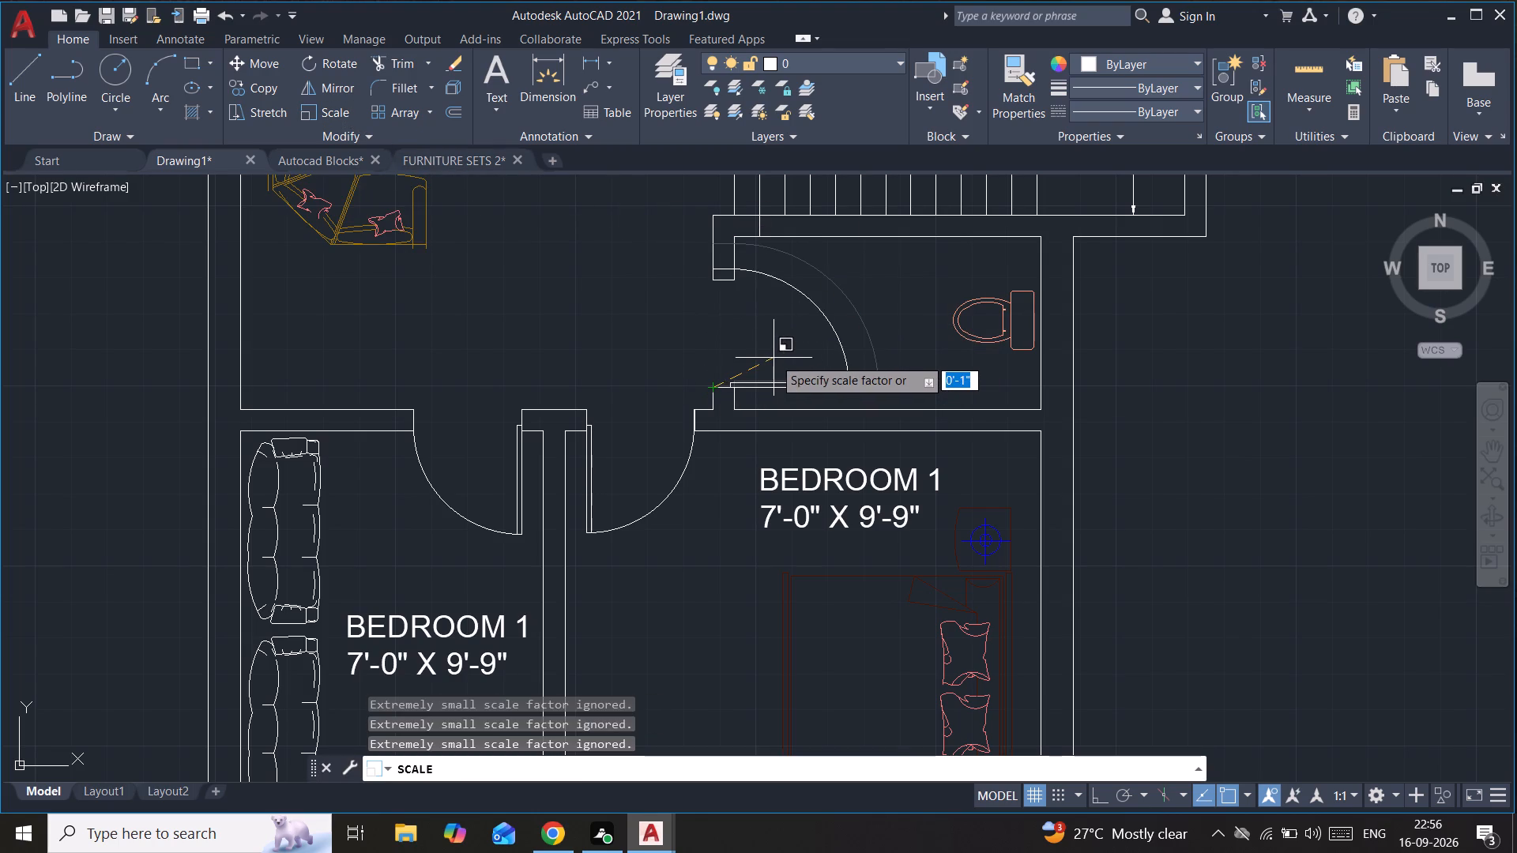
{"action": "left_click", "coordinate": [770, 365]}
Scale the north toilet's door down about its hinge-side west corner to fit its doorway.
{"action": "middle_click_drag", "start_coordinate": [765, 315], "coordinate": [782, 463]}
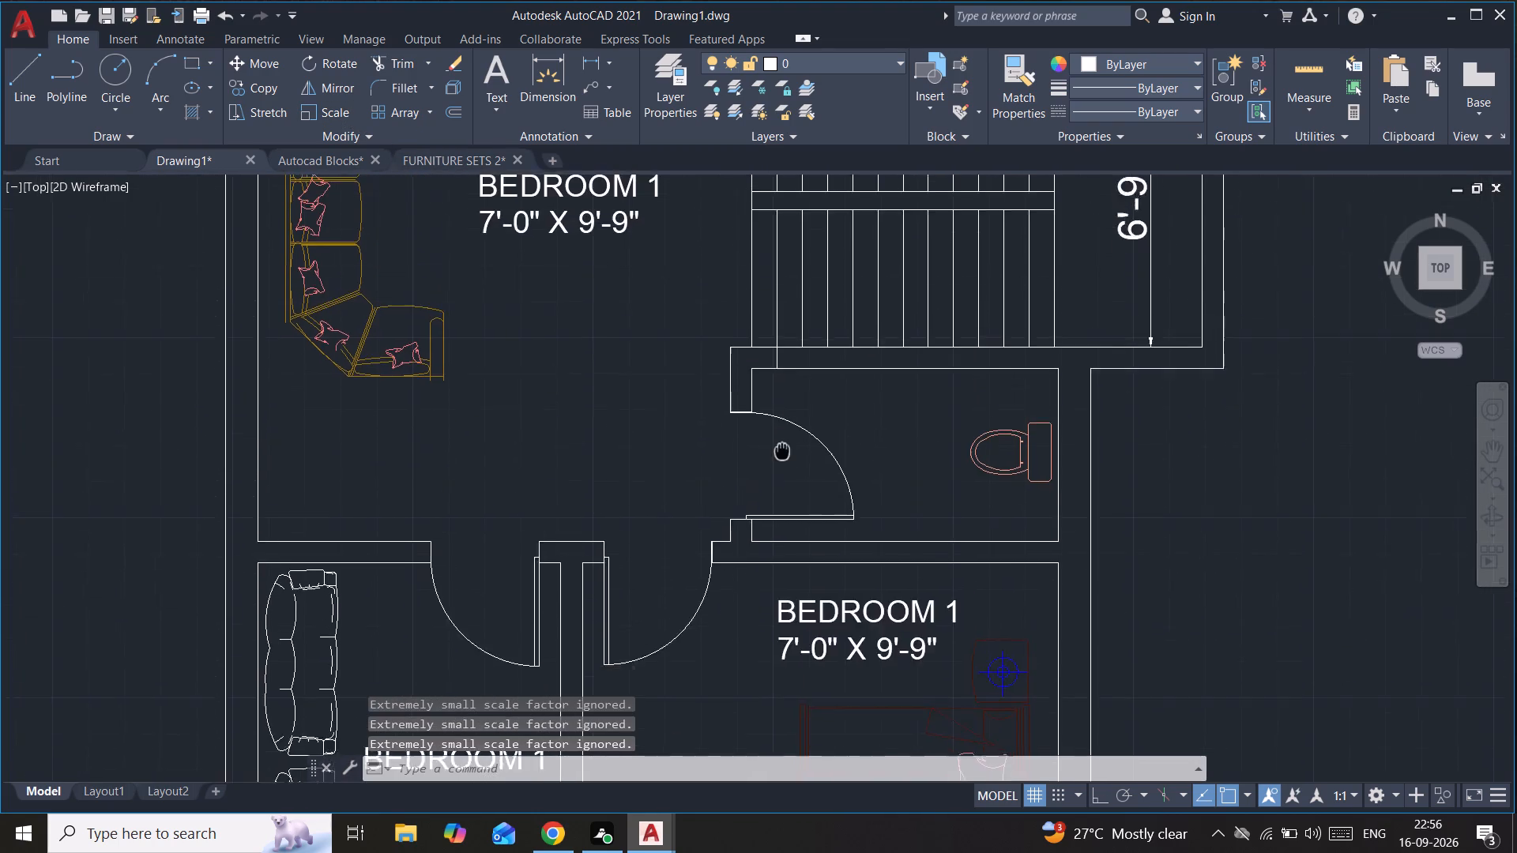
{"action": "middle_click_drag", "start_coordinate": [782, 463], "coordinate": [830, 575]}
{"action": "scroll", "coordinate": [830, 573], "scroll_direction": "down", "scroll_amount": 1}
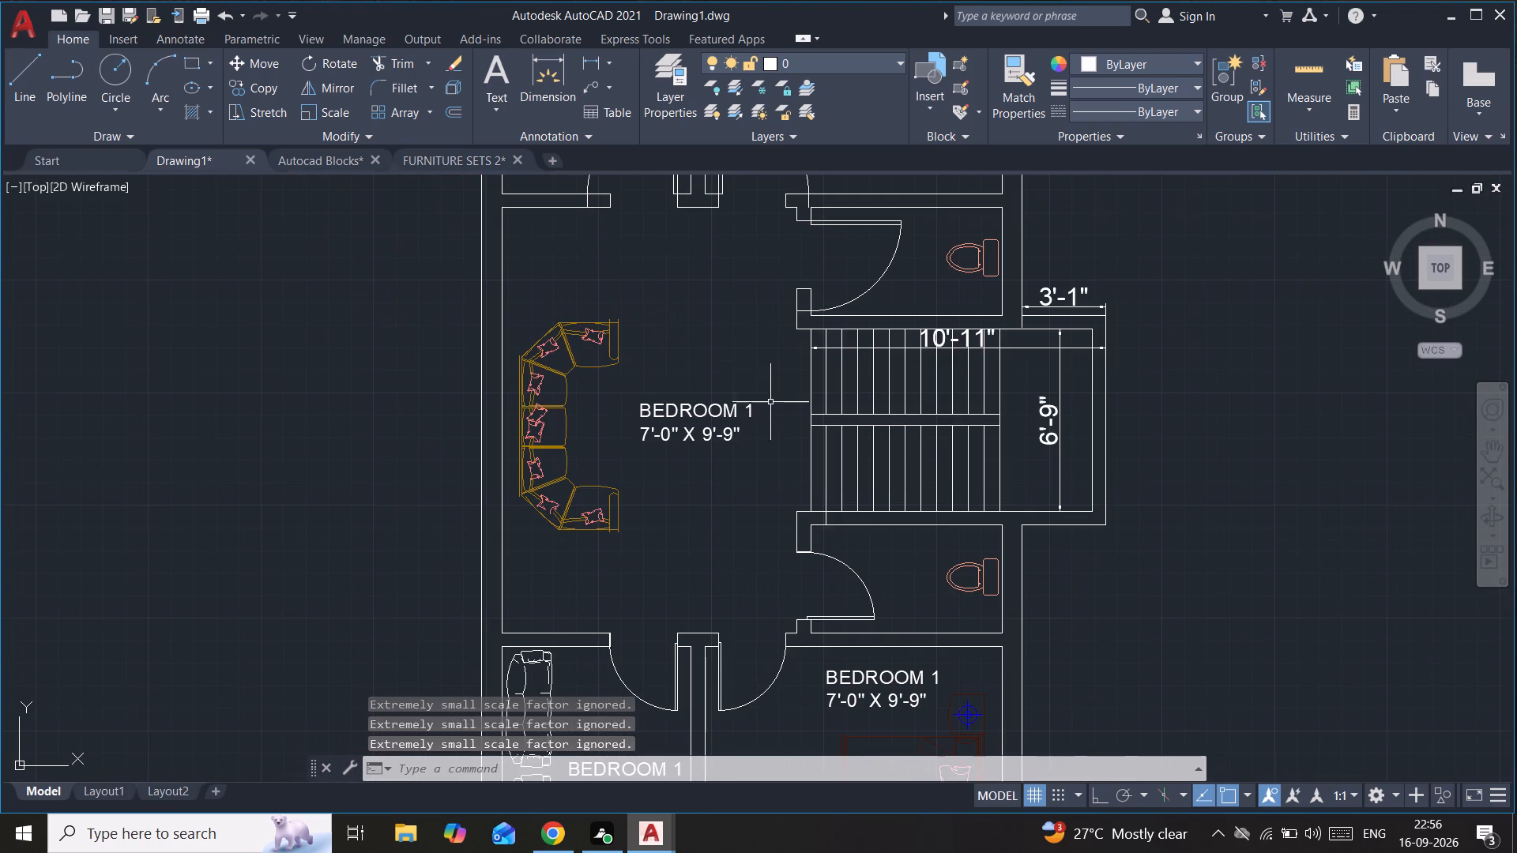
{"action": "left_click", "coordinate": [862, 227]}
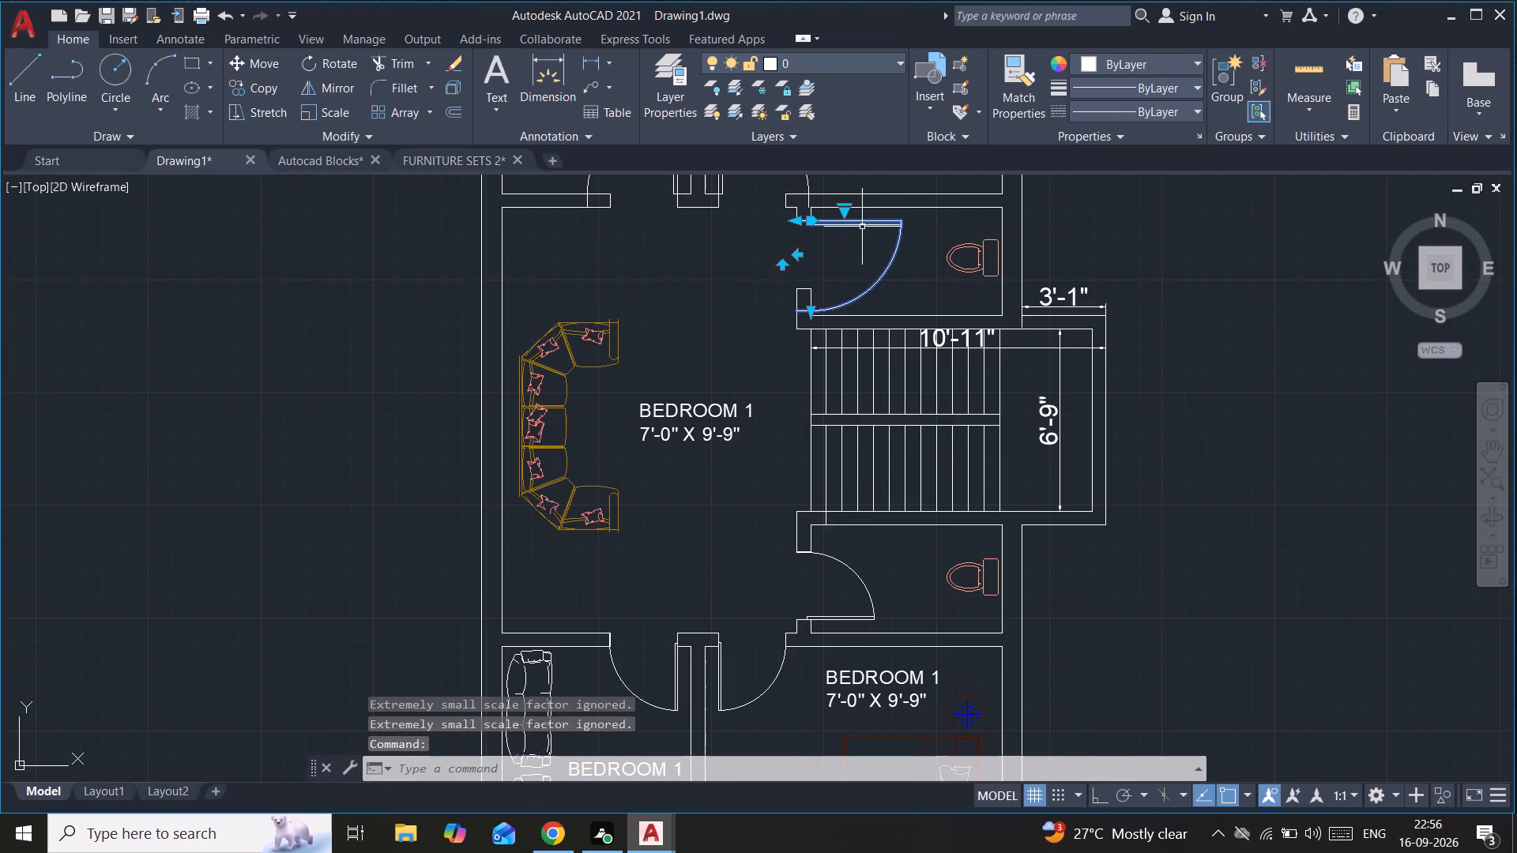
{"action": "scroll", "coordinate": [861, 227], "scroll_direction": "up", "scroll_amount": 1}
{"action": "middle_click_drag", "start_coordinate": [844, 264], "coordinate": [796, 381]}
{"action": "scroll", "coordinate": [785, 381], "scroll_direction": "up", "scroll_amount": 1}
{"action": "left_click", "coordinate": [335, 102]}
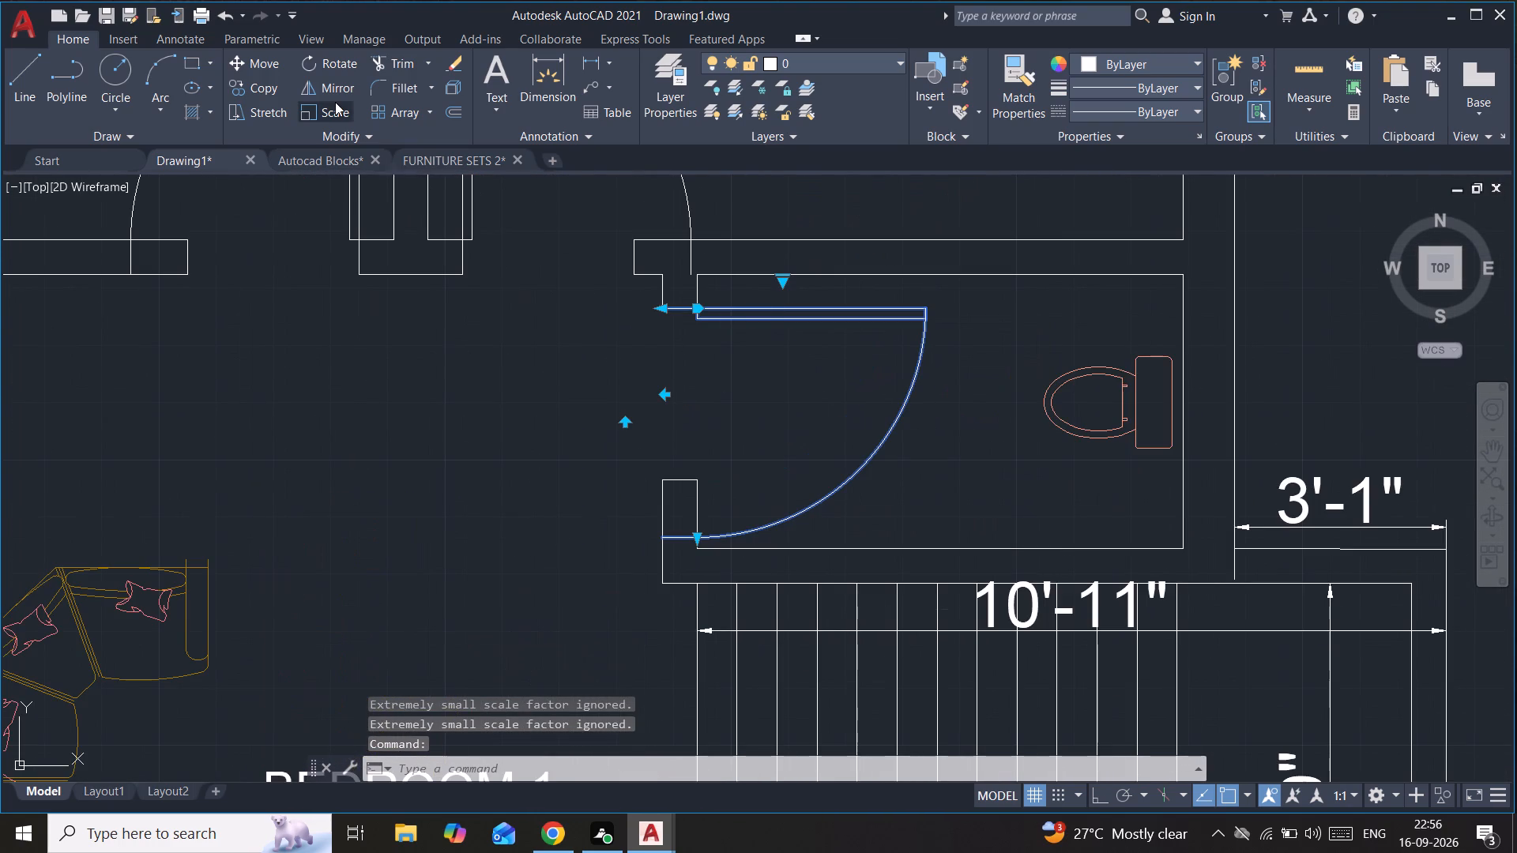
{"action": "left_click", "coordinate": [660, 309]}
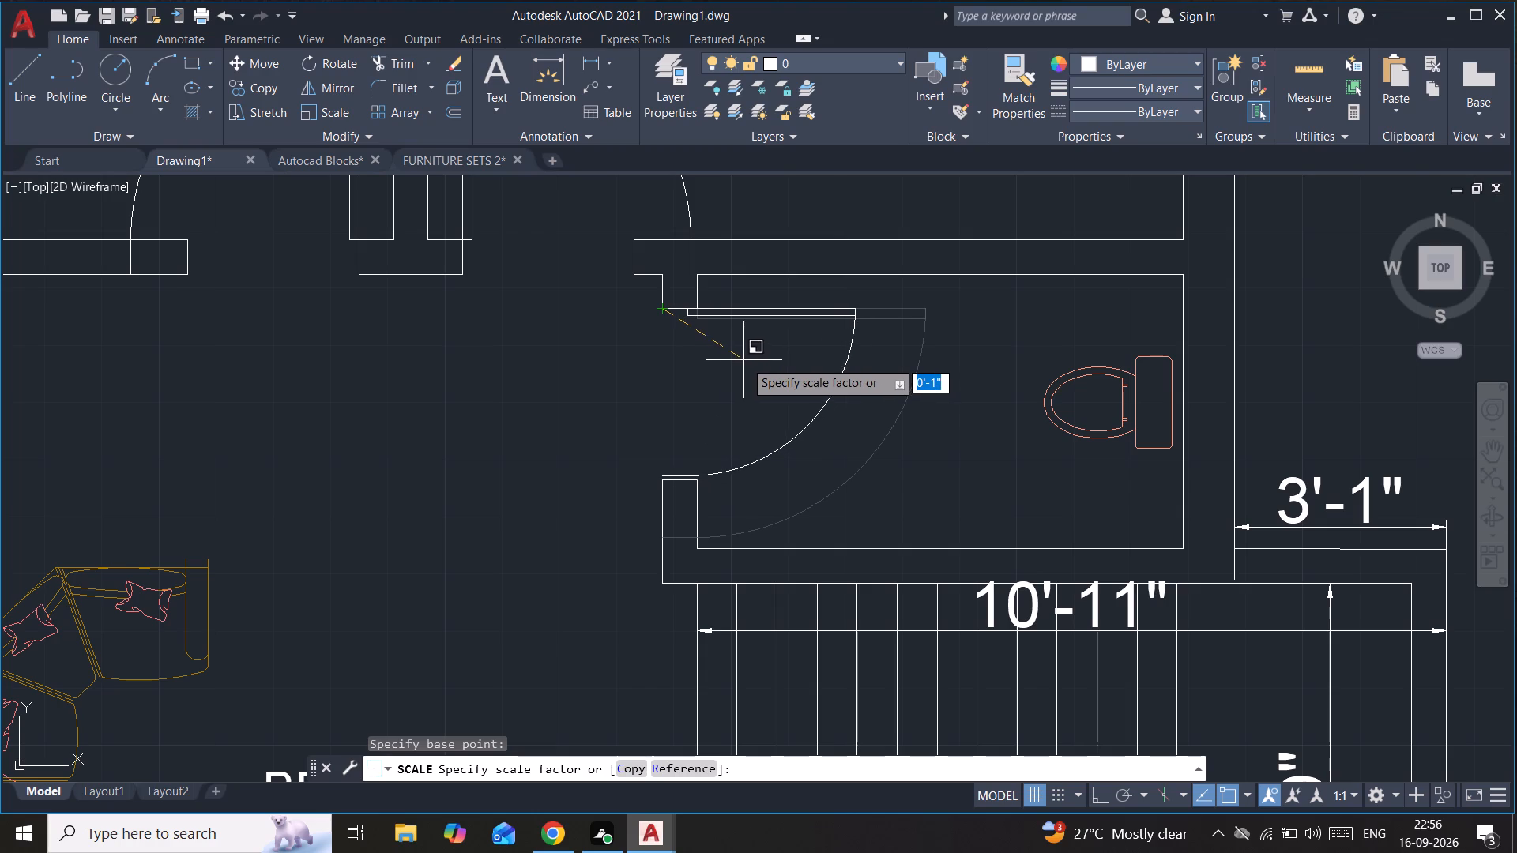
{"action": "left_click", "coordinate": [746, 360]}
{"action": "middle_click_drag", "start_coordinate": [744, 362], "coordinate": [745, 363]}
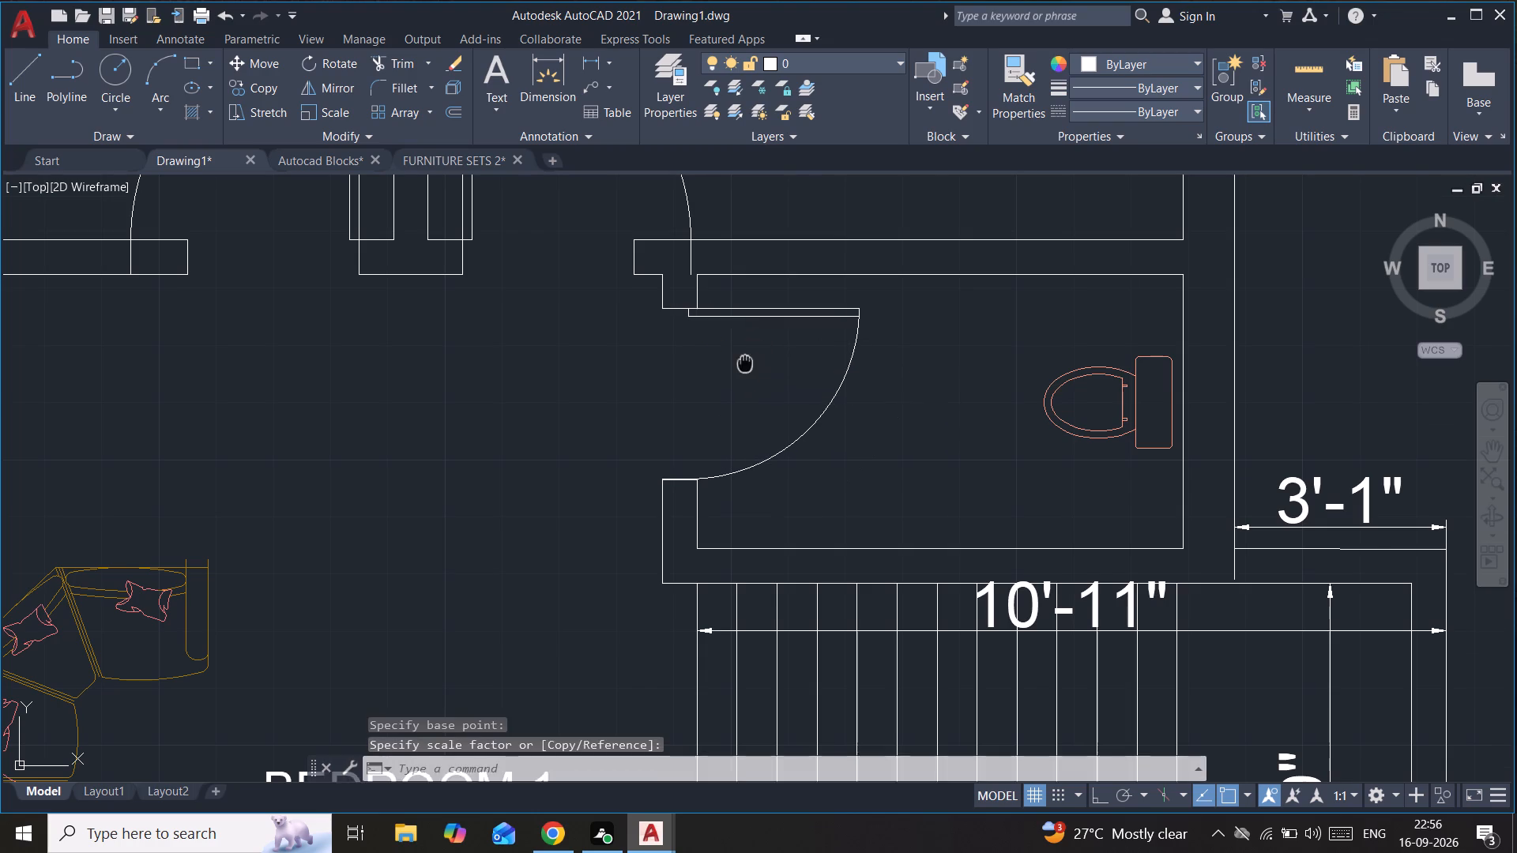
Scale the northeast bedroom's door down about its hinge-side south corner to fit its opening.
{"action": "middle_click_drag", "start_coordinate": [745, 363], "coordinate": [982, 614]}
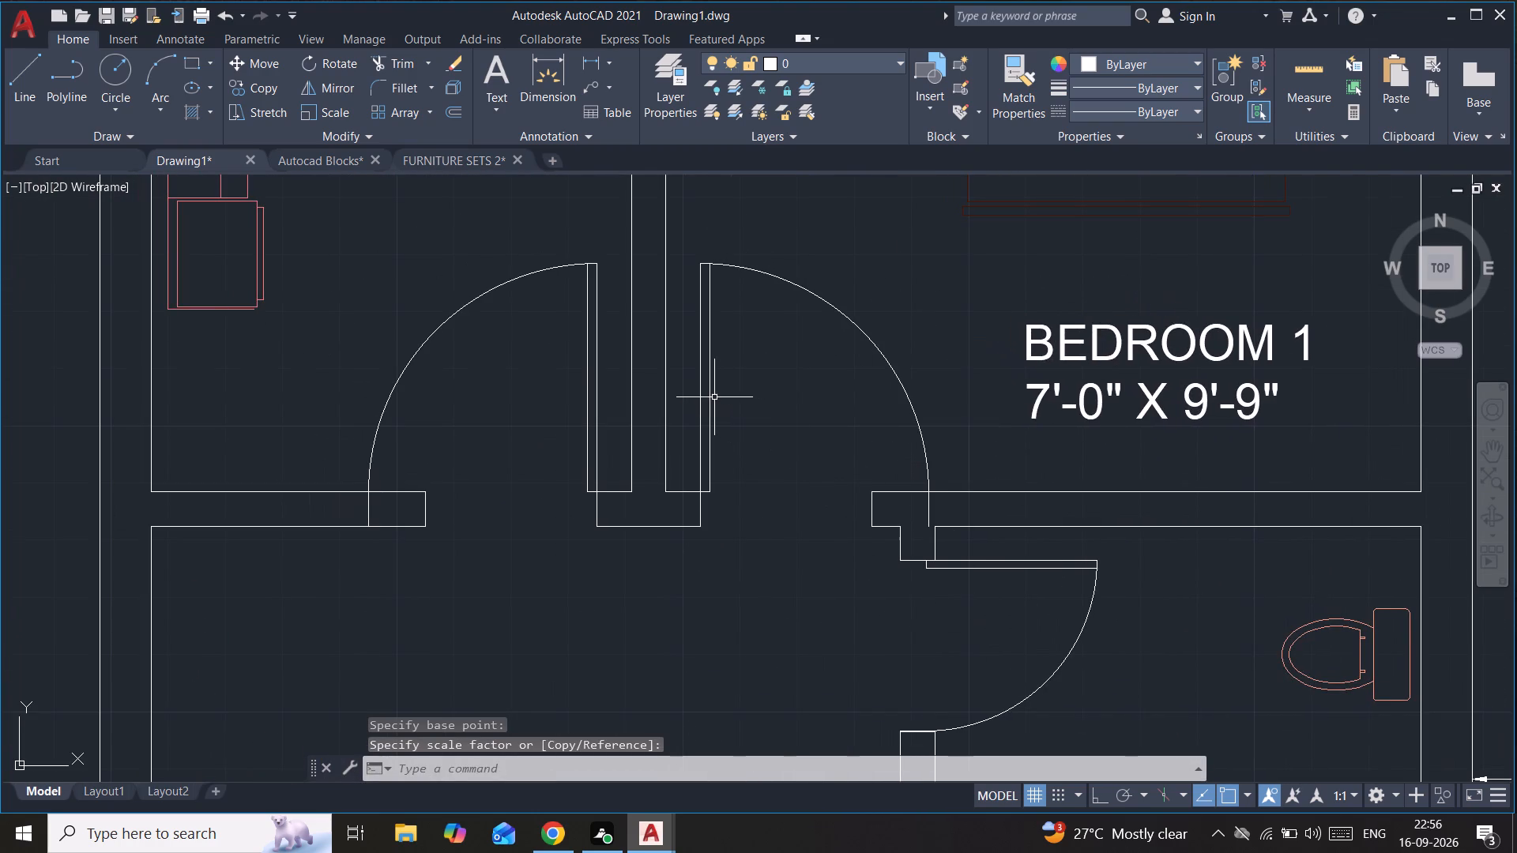
{"action": "left_click", "coordinate": [706, 396]}
{"action": "double_click", "coordinate": [728, 374]}
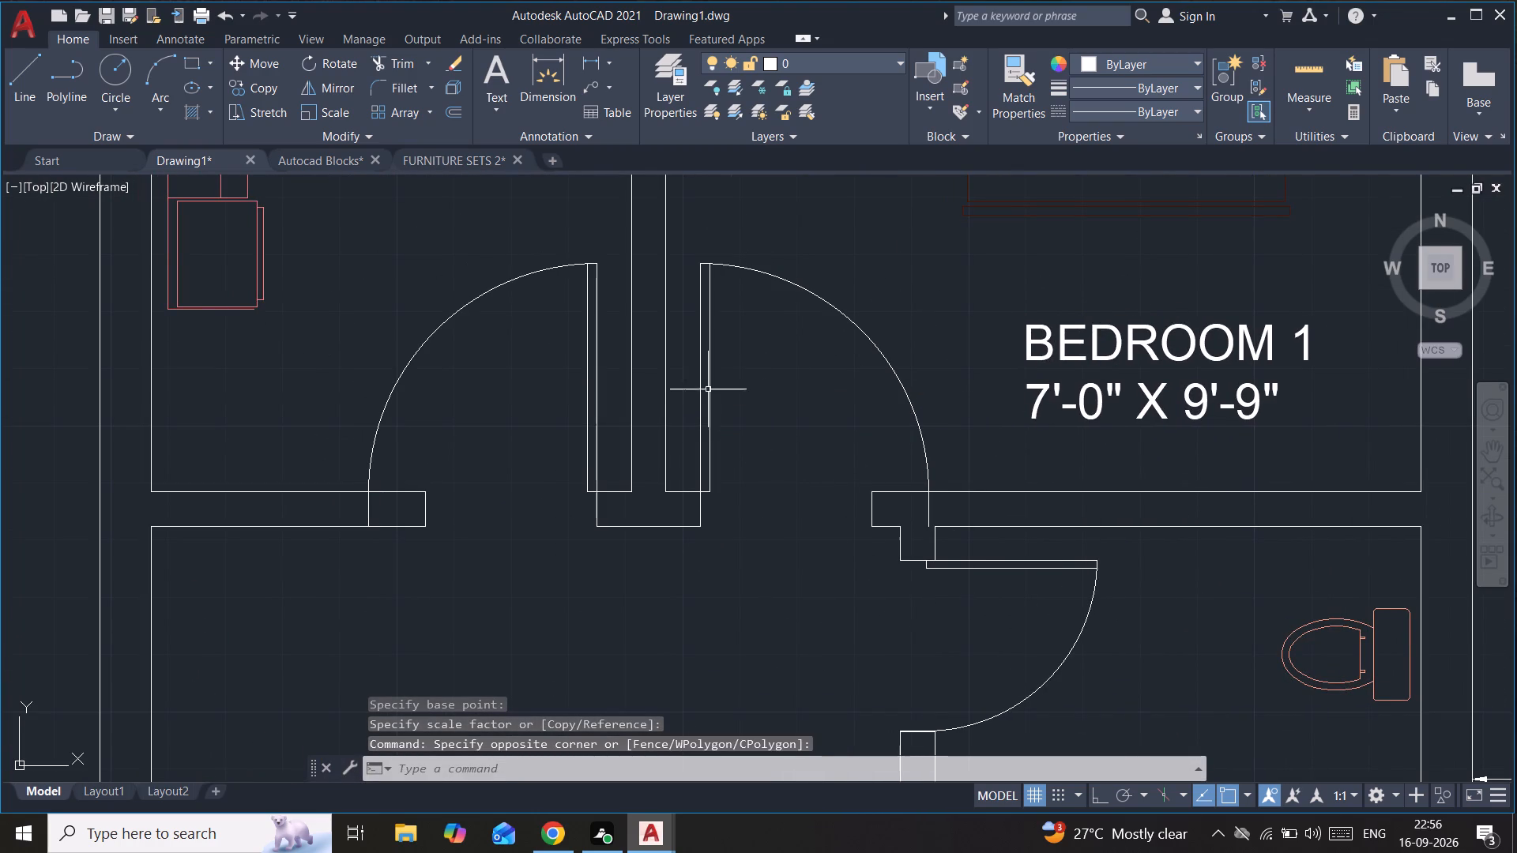
{"action": "left_click", "coordinate": [704, 393]}
{"action": "double_click", "coordinate": [760, 363]}
{"action": "left_click", "coordinate": [743, 386]}
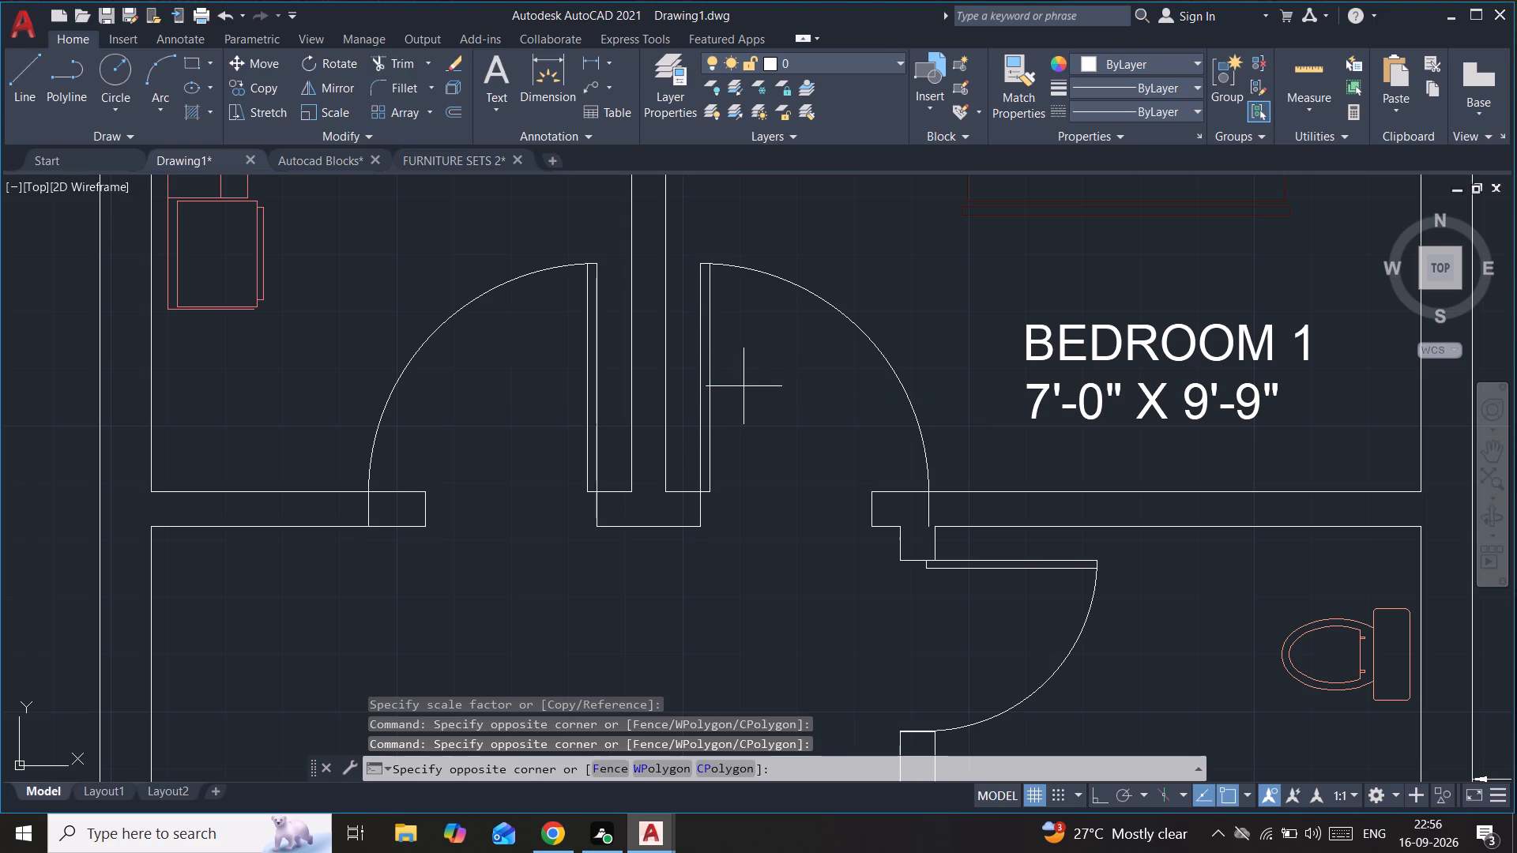
{"action": "left_click", "coordinate": [696, 404]}
{"action": "left_click", "coordinate": [311, 102]}
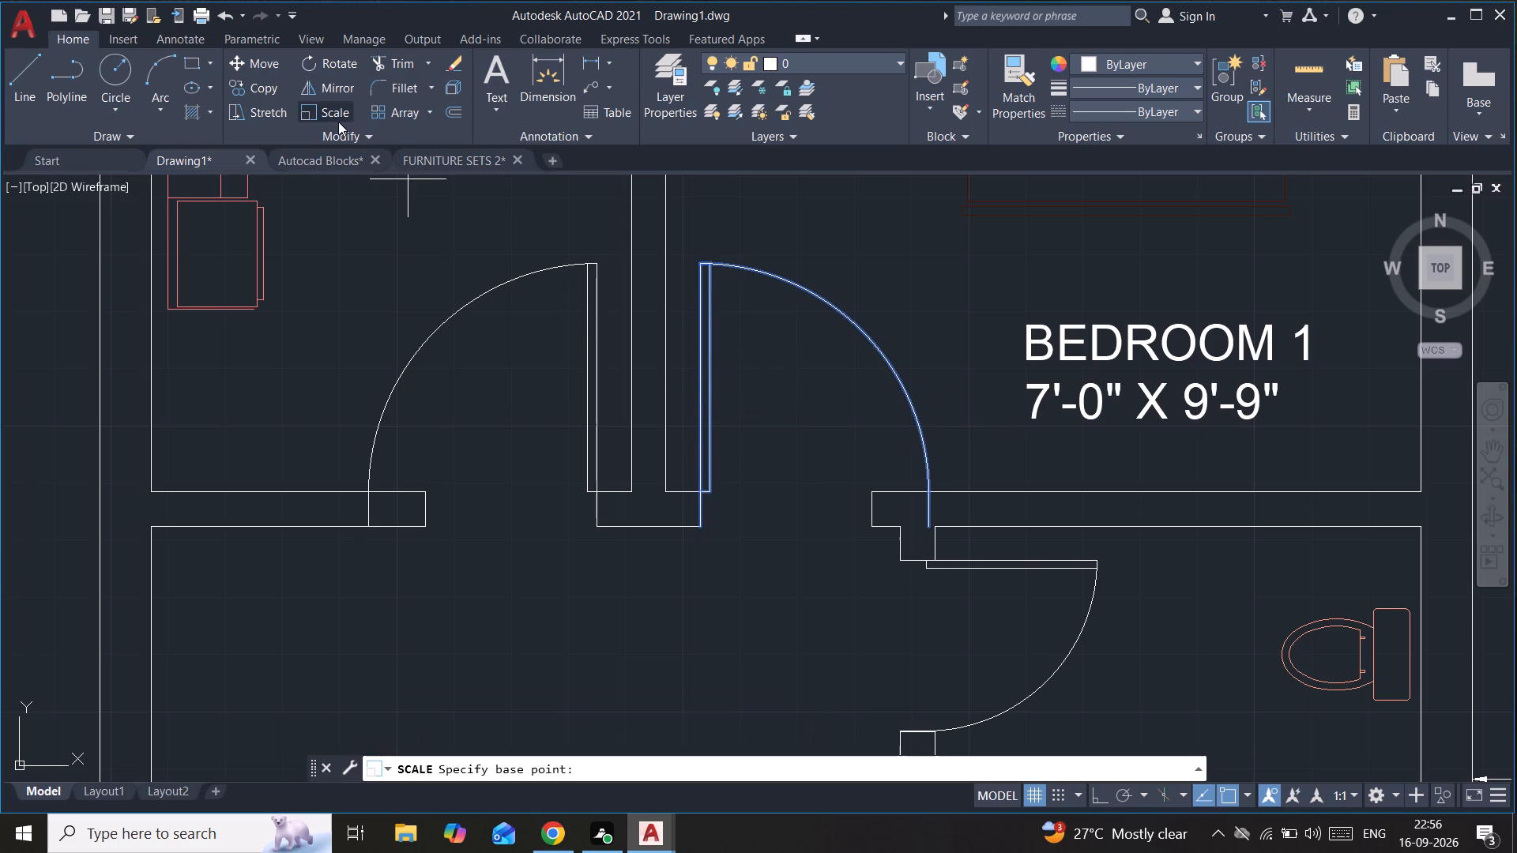
{"action": "left_click", "coordinate": [700, 526]}
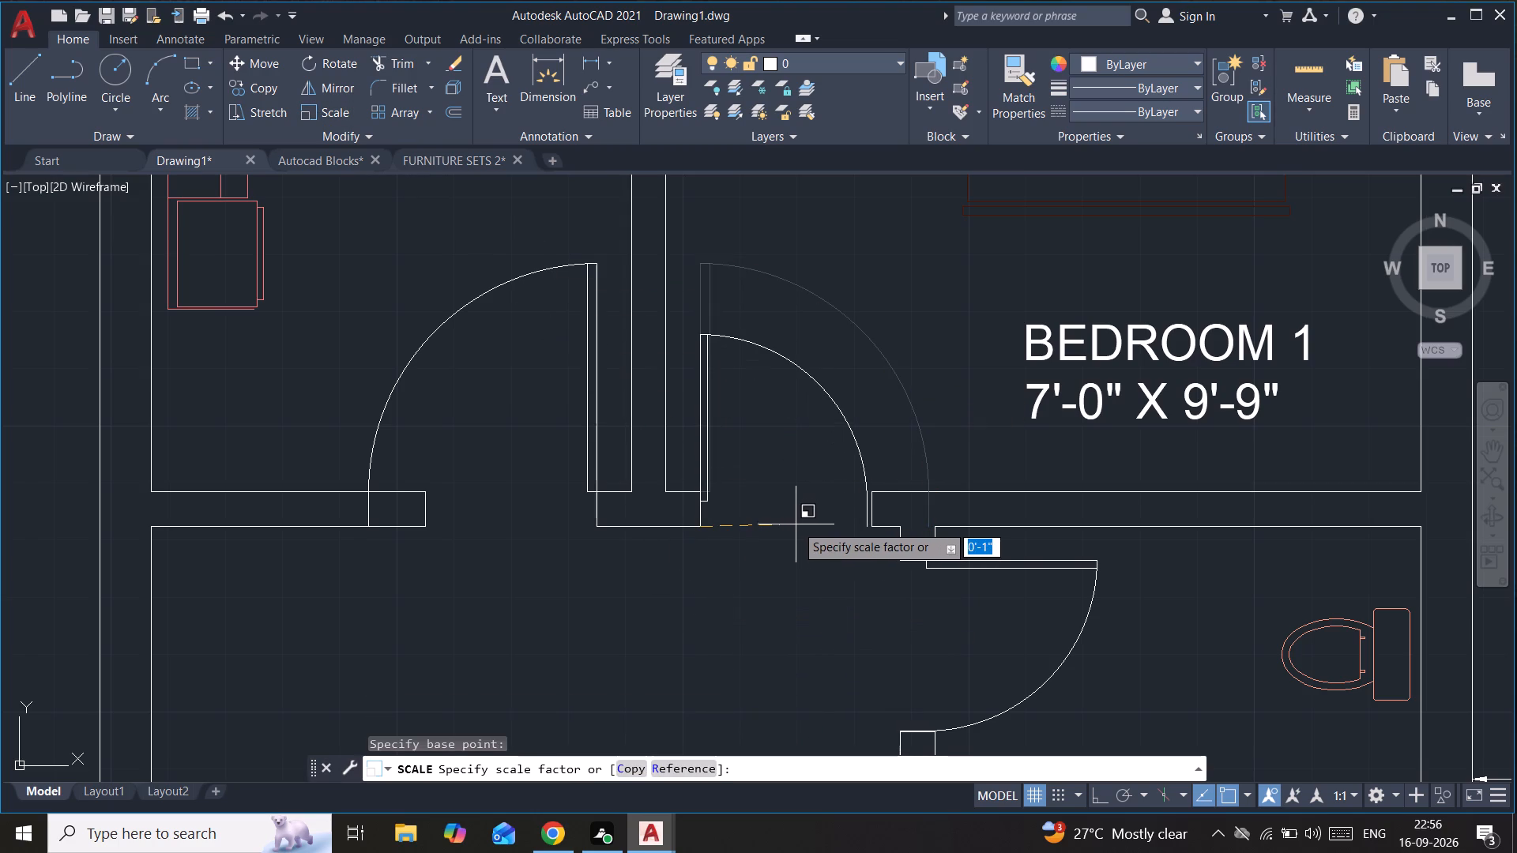
{"action": "left_click", "coordinate": [798, 524]}
Scale the northwest kitchen's door down about its hinge-side south corner to fit its opening.
{"action": "scroll", "coordinate": [800, 525], "scroll_direction": "down", "scroll_amount": 2}
{"action": "middle_click_drag", "start_coordinate": [804, 525], "coordinate": [815, 521]}
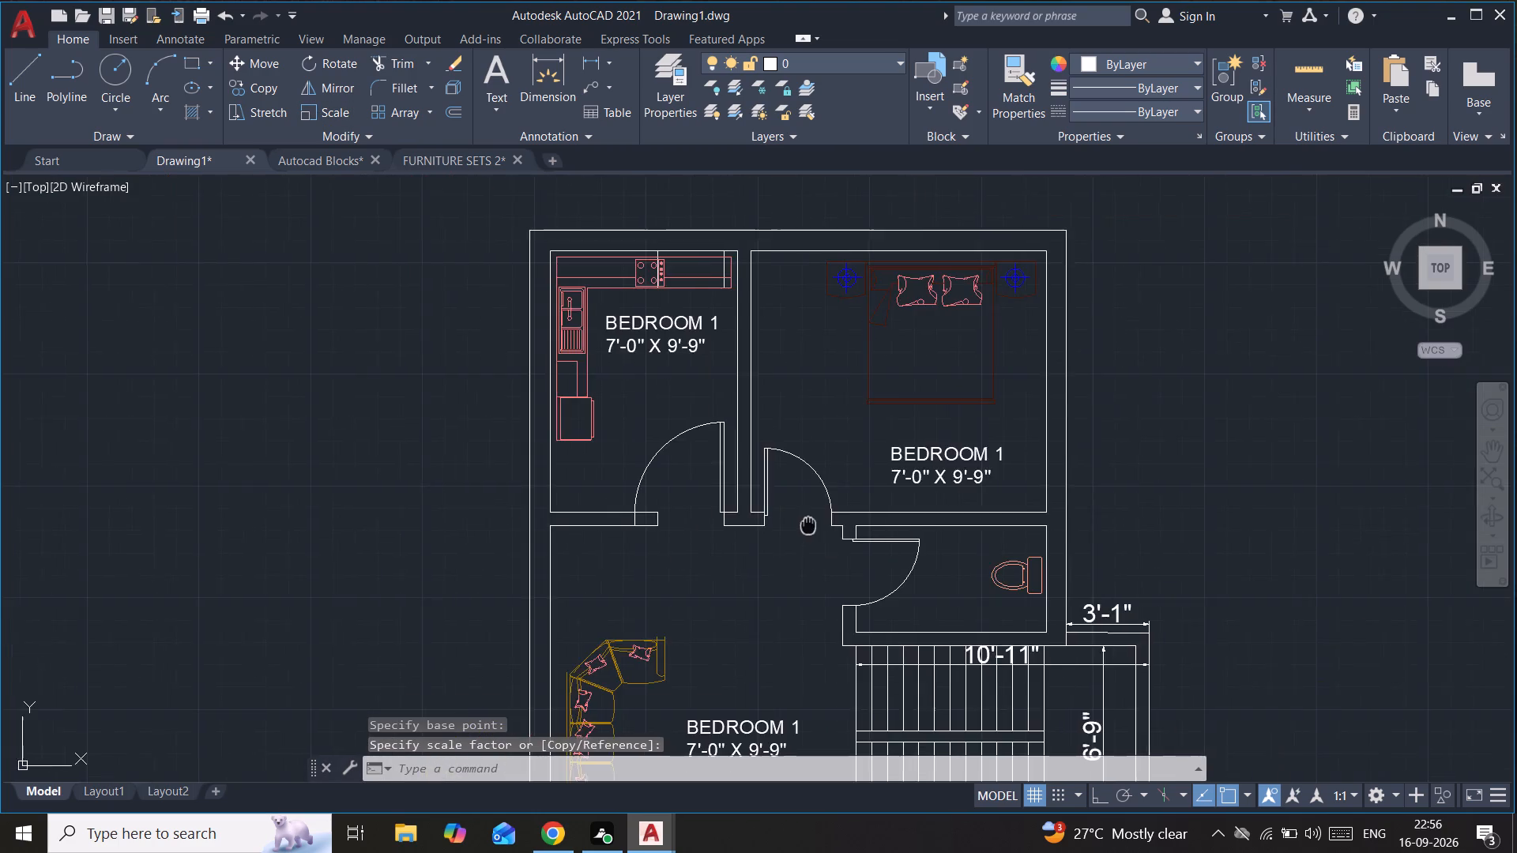
{"action": "middle_click_drag", "start_coordinate": [815, 521], "coordinate": [883, 472]}
{"action": "scroll", "coordinate": [704, 416], "scroll_direction": "up", "scroll_amount": 1}
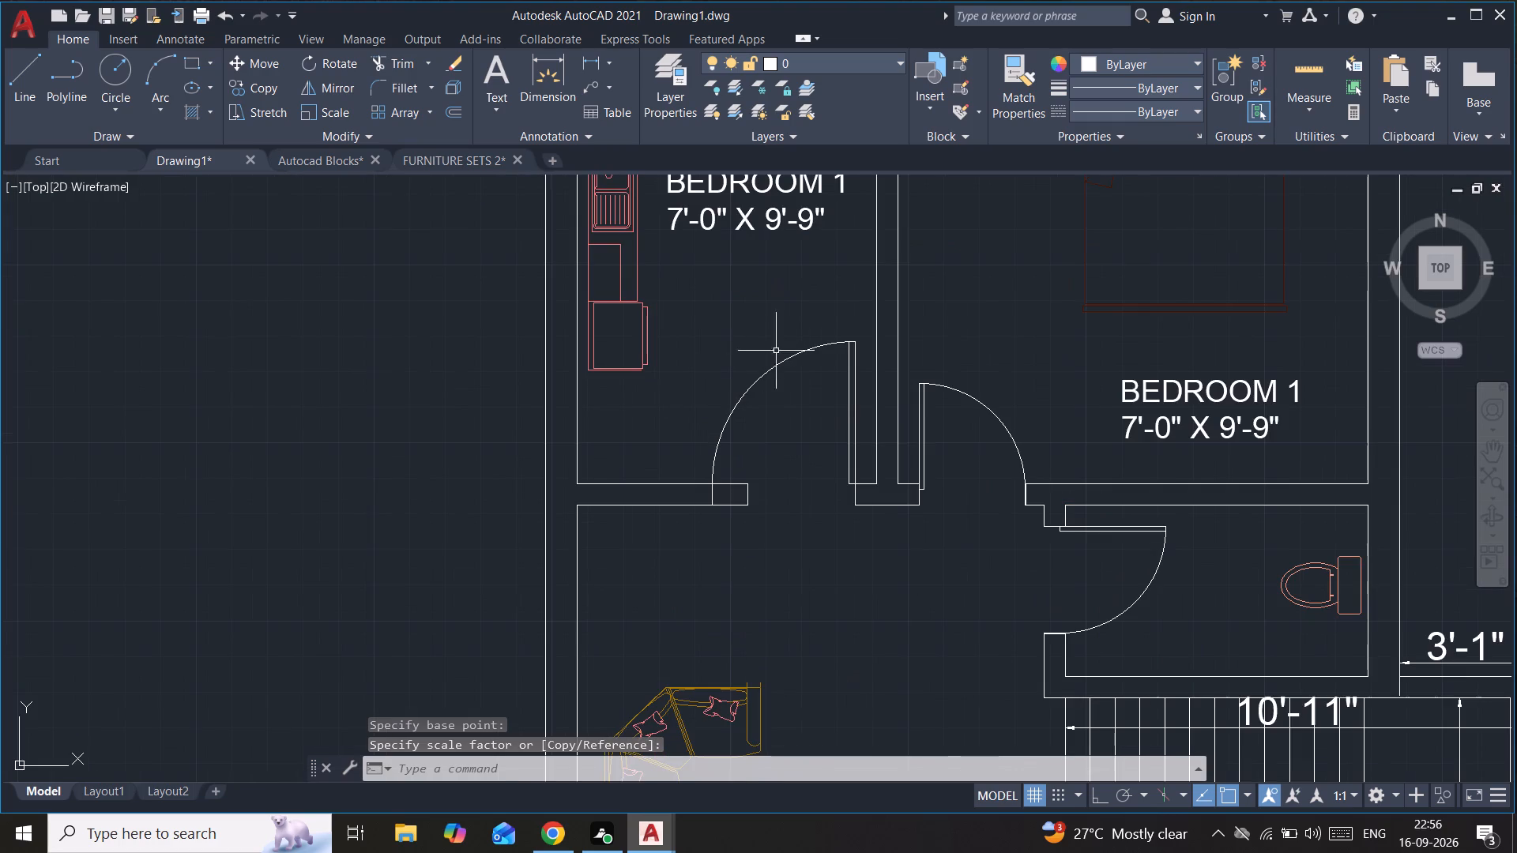
{"action": "left_click", "coordinate": [798, 348]}
{"action": "left_click", "coordinate": [759, 392]}
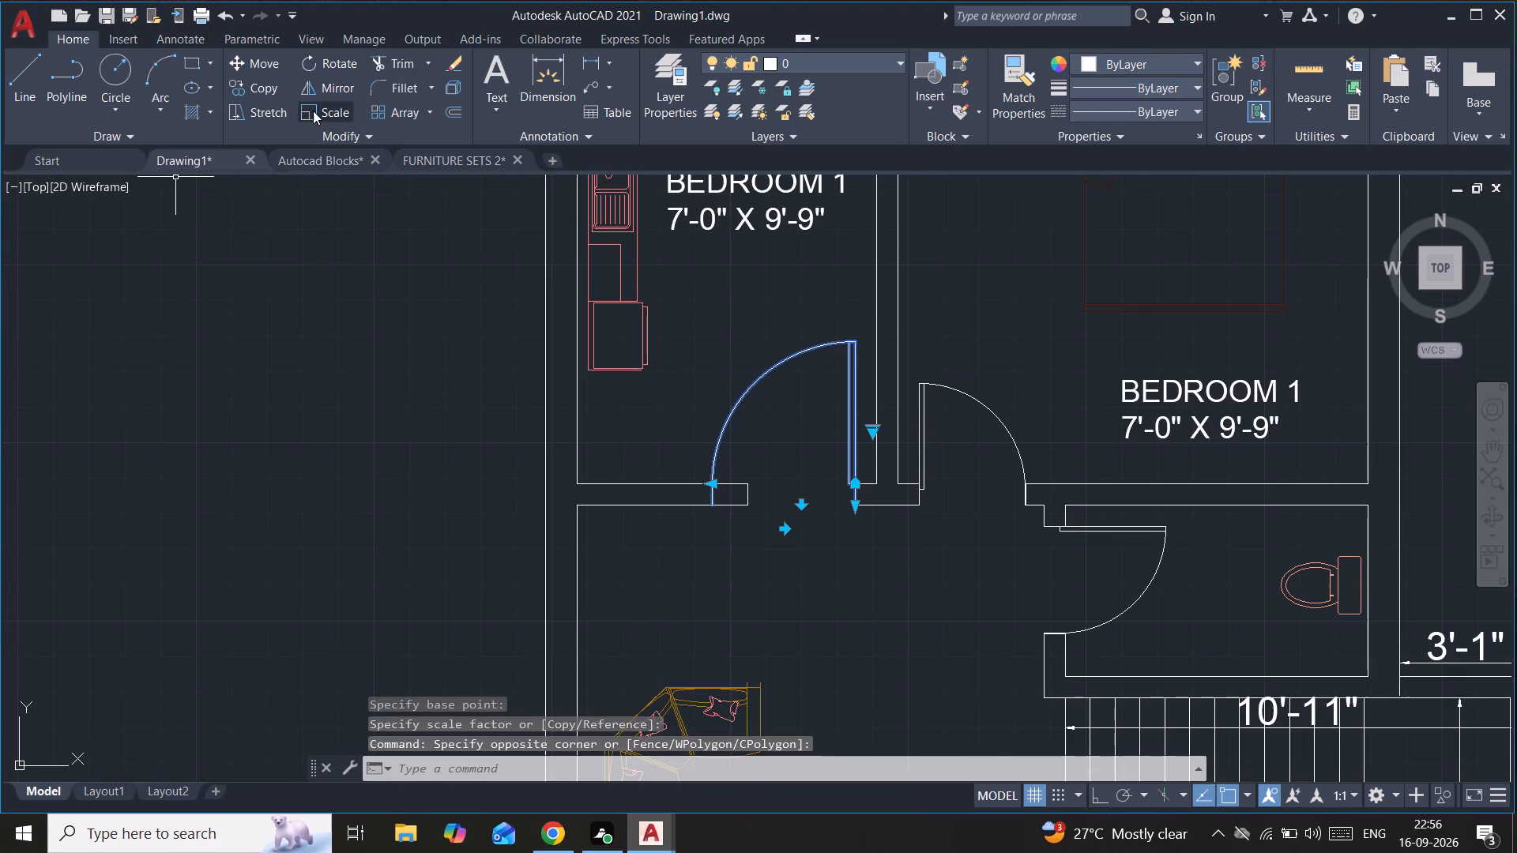
{"action": "left_click", "coordinate": [313, 111]}
{"action": "left_click", "coordinate": [853, 508]}
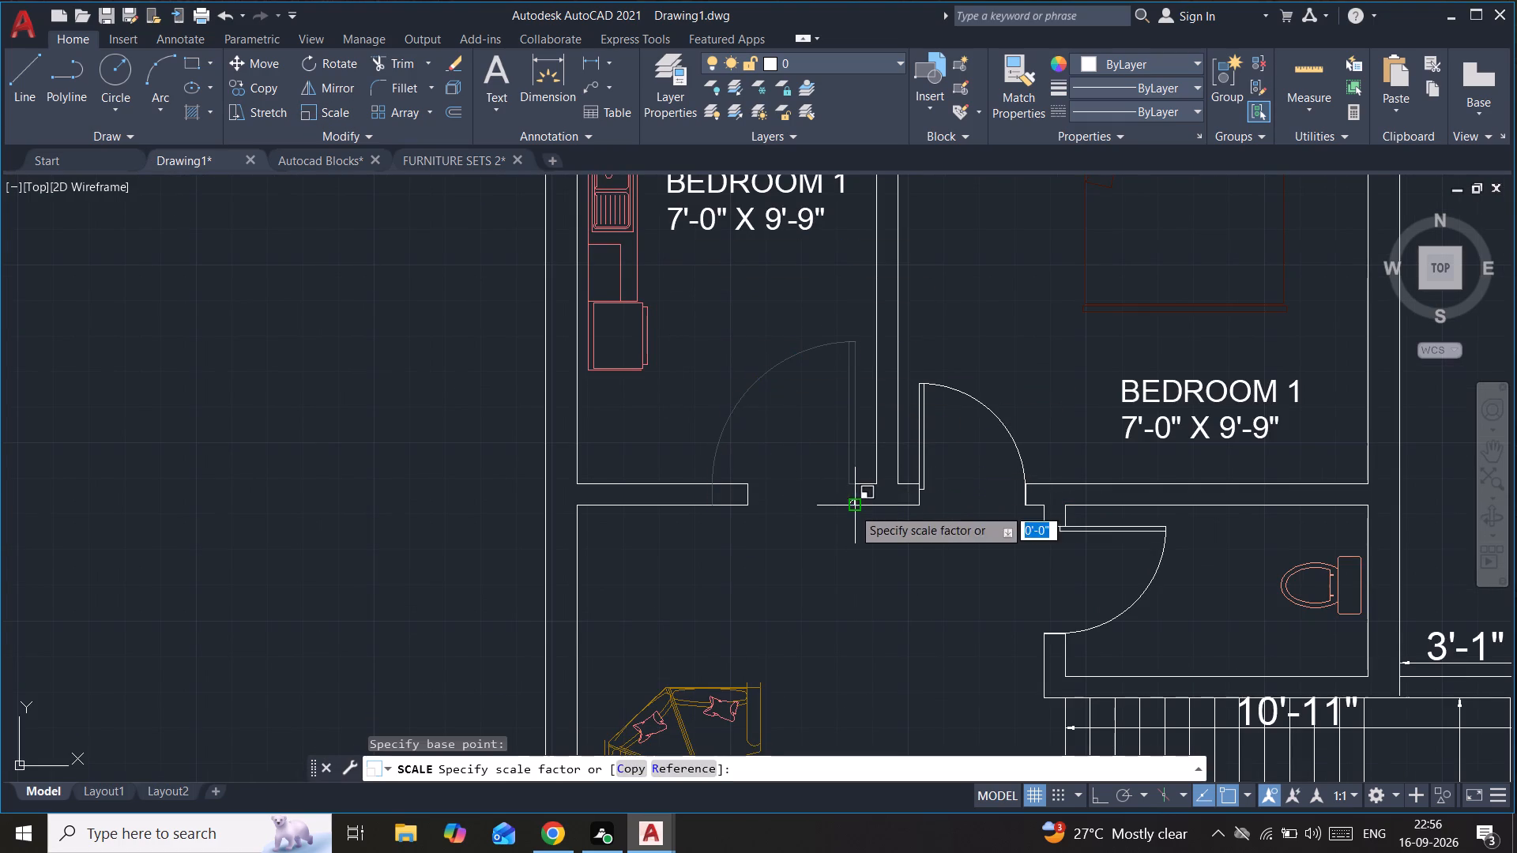
{"action": "left_click", "coordinate": [815, 458]}
{"action": "scroll", "coordinate": [817, 461], "scroll_direction": "down", "scroll_amount": 4}
{"action": "middle_click_drag", "start_coordinate": [831, 471], "coordinate": [844, 292]}
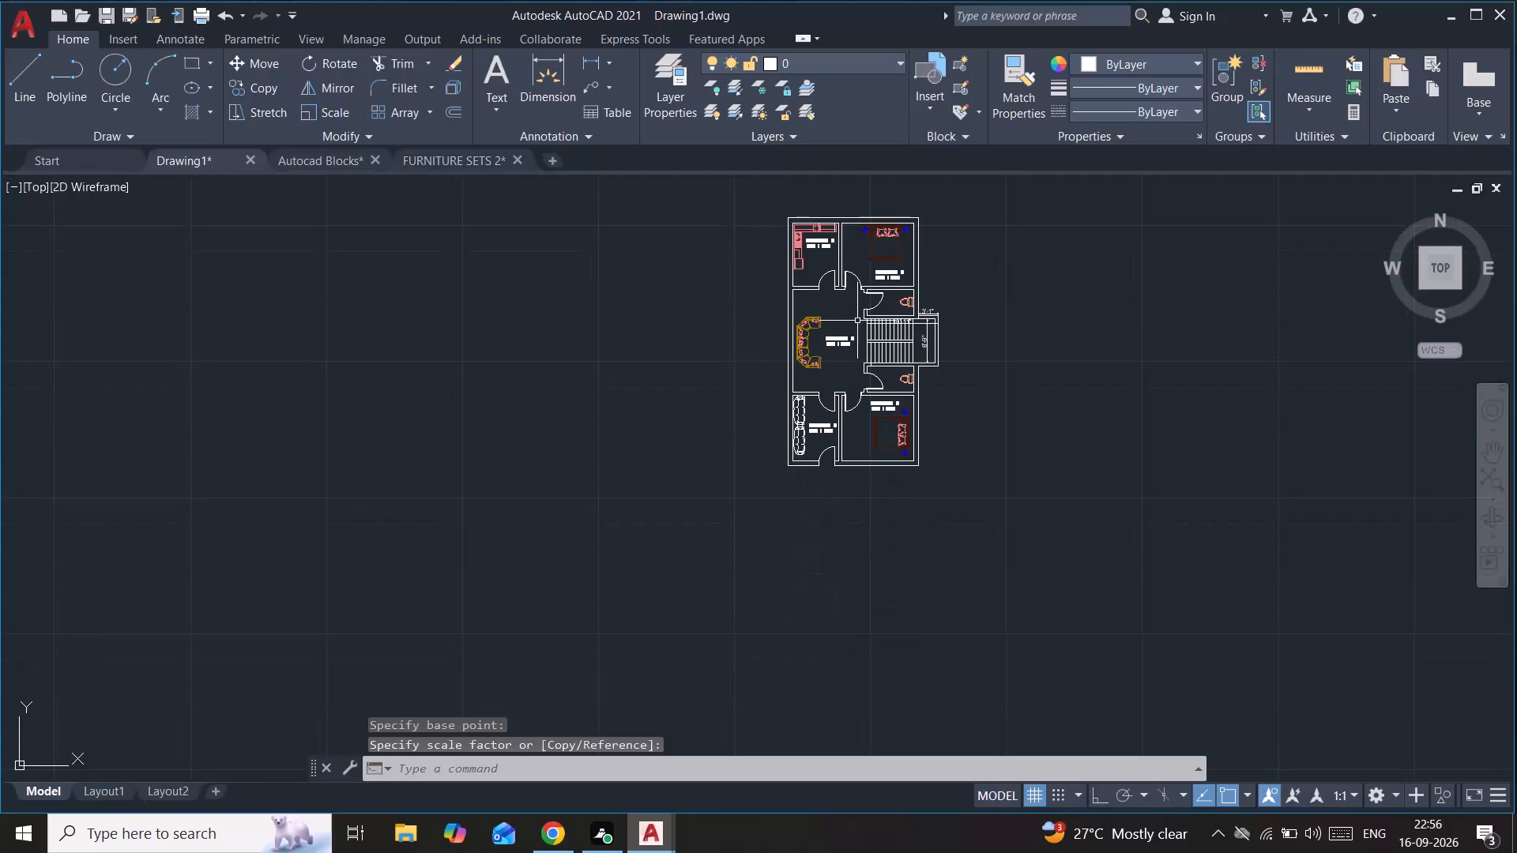
{"action": "scroll", "coordinate": [857, 323], "scroll_direction": "up", "scroll_amount": 2}
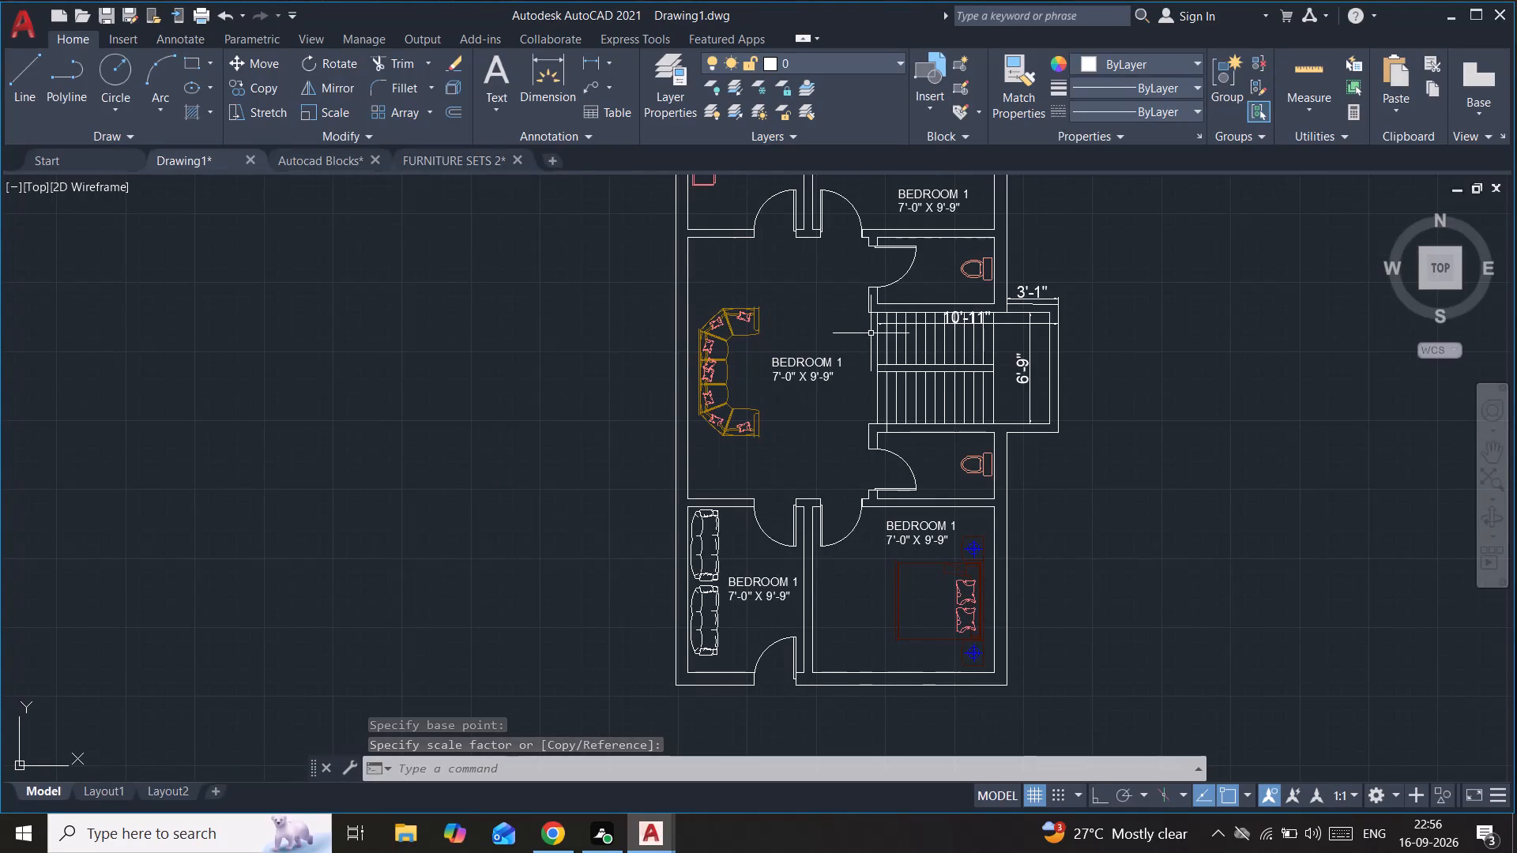
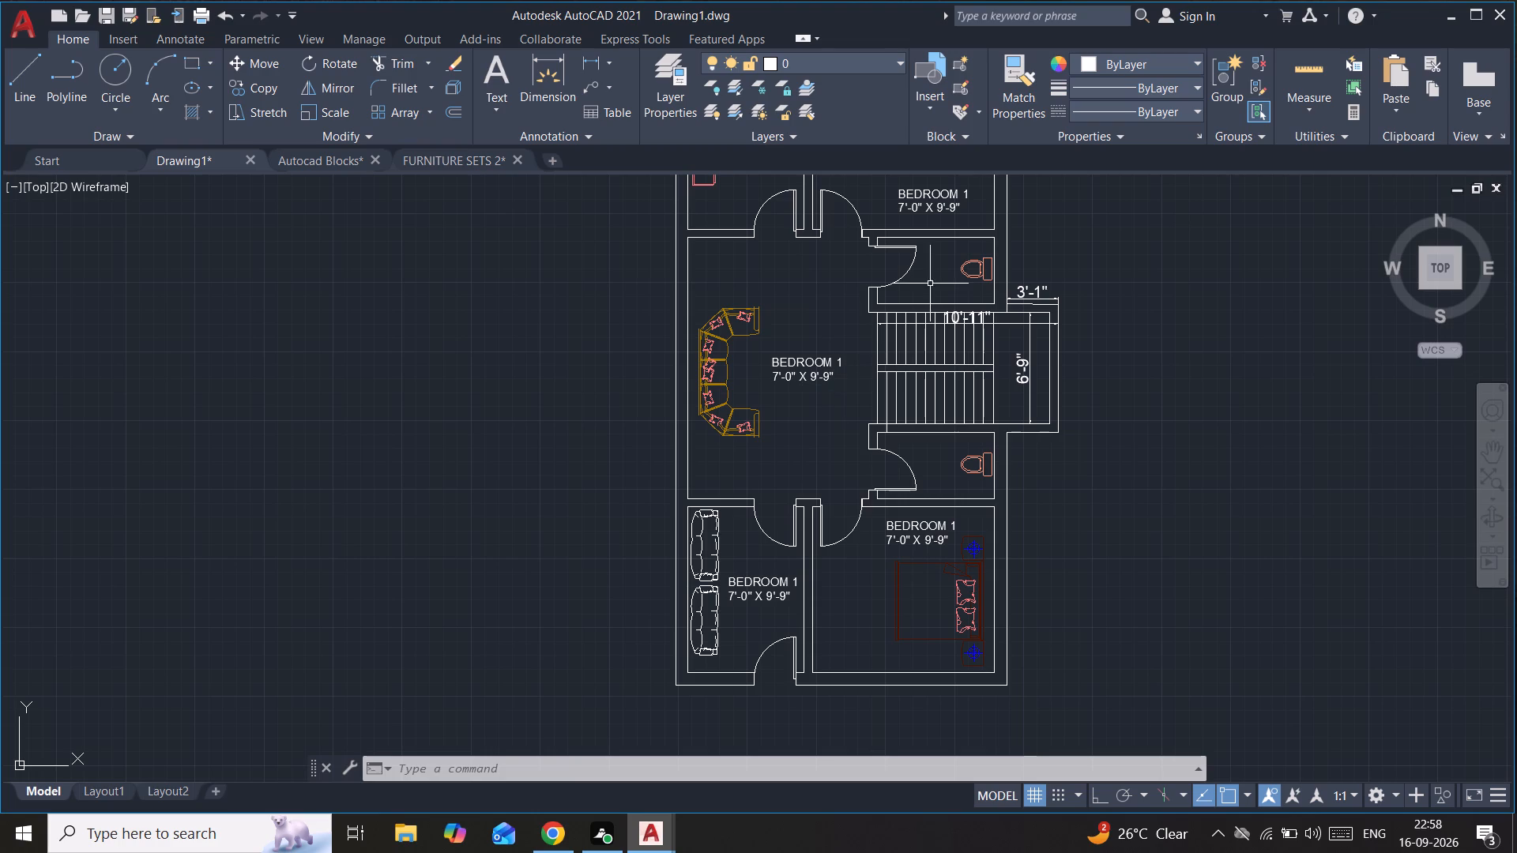
Change the size line of the label in the bedroom beside the kitchen to 11'0" X 9'9".
{"action": "middle_click_drag", "start_coordinate": [908, 289], "coordinate": [820, 498]}
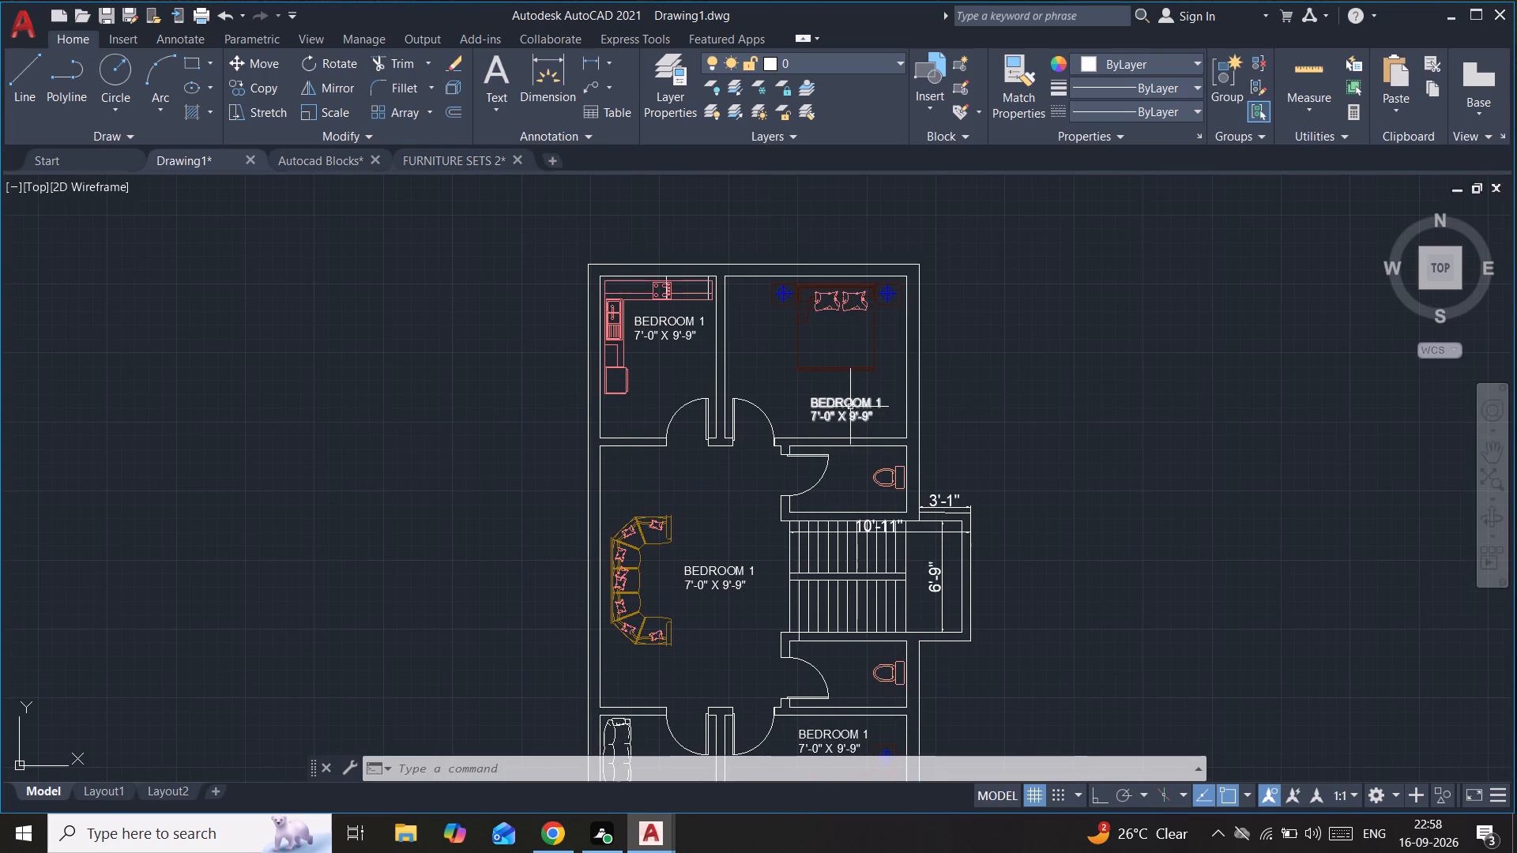
{"action": "double_click", "coordinate": [850, 407]}
{"action": "left_click", "coordinate": [888, 415]}
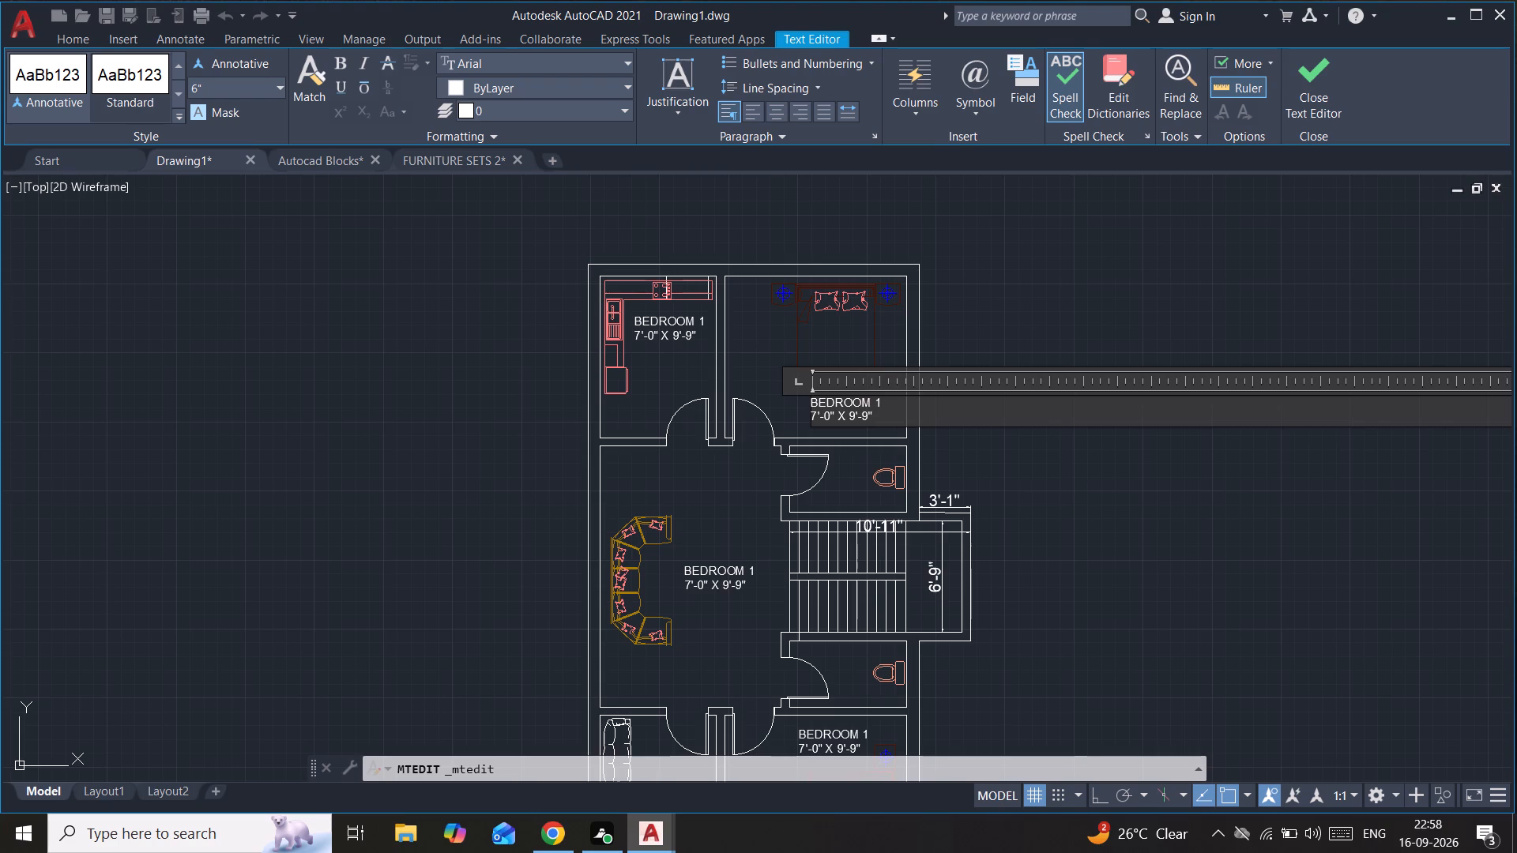
{"action": "key", "text": "BackSpace"}
{"action": "key", "text": "BackSpace"}
{"action": "key", "text": "BackSpace"}
{"action": "key", "text": "BackSpace"}
{"action": "key", "text": "BackSpace"}
{"action": "key", "text": "BackSpace"}
{"action": "key", "text": "BackSpace"}
{"action": "key", "text": "BackSpace"}
{"action": "key", "text": "BackSpace"}
{"action": "key", "text": "BackSpace"}
{"action": "key", "text": "BackSpace"}
{"action": "key", "text": "BackSpace"}
{"action": "key", "text": "BackSpace"}
{"action": "type", "text": "11'0\" X"}
{"action": "key", "text": "space"}
{"action": "type", "text": "9'9\""}
{"action": "left_click", "coordinate": [1059, 325]}
Rename the label in the room with the kitchen counter as KITCHEN, keeping its size line.
{"action": "double_click", "coordinate": [679, 333]}
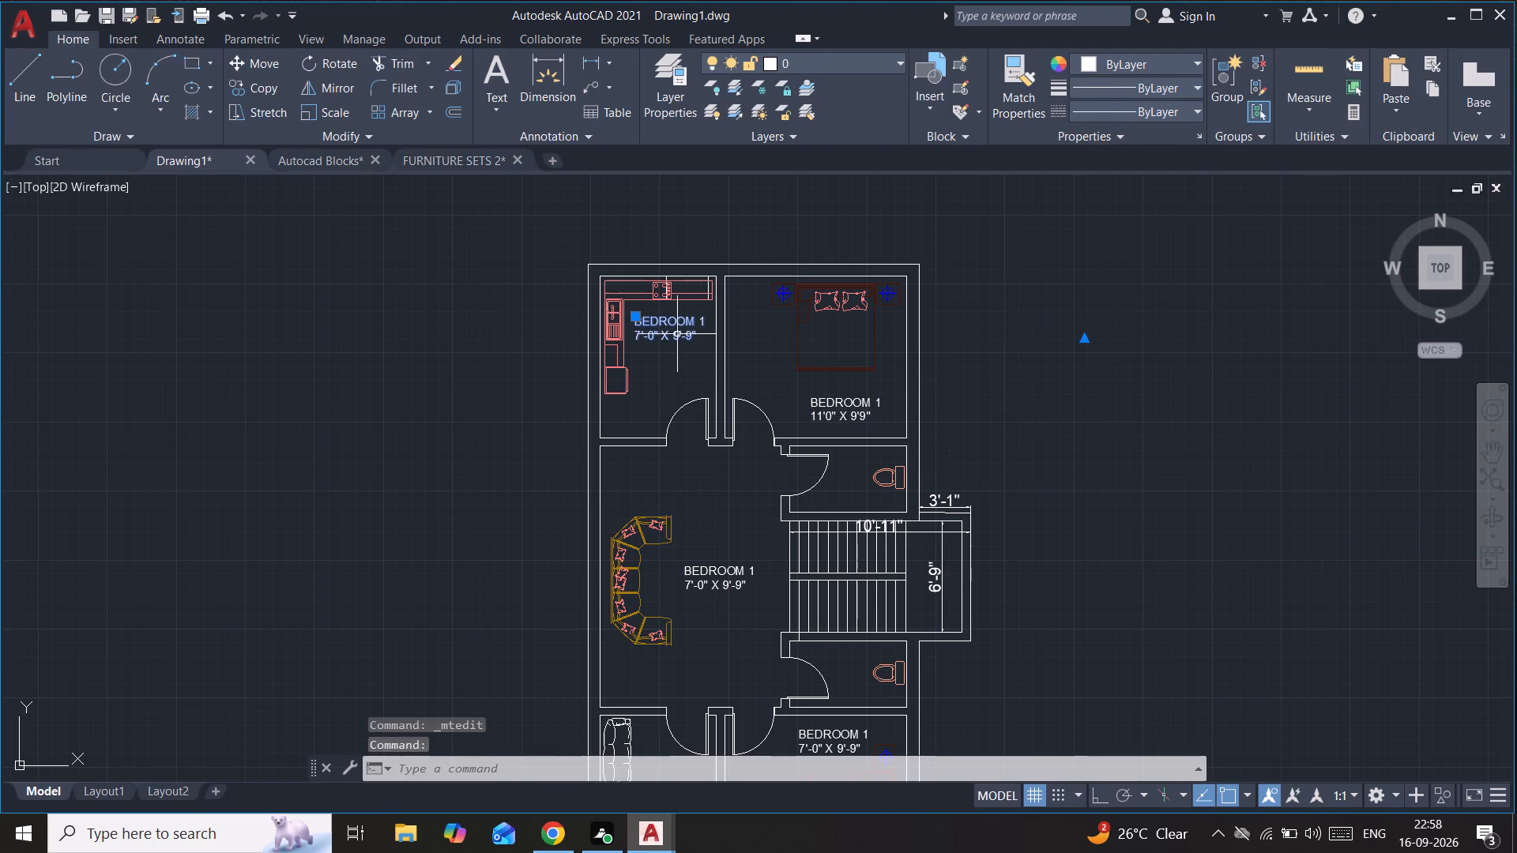
{"action": "left_click", "coordinate": [720, 321]}
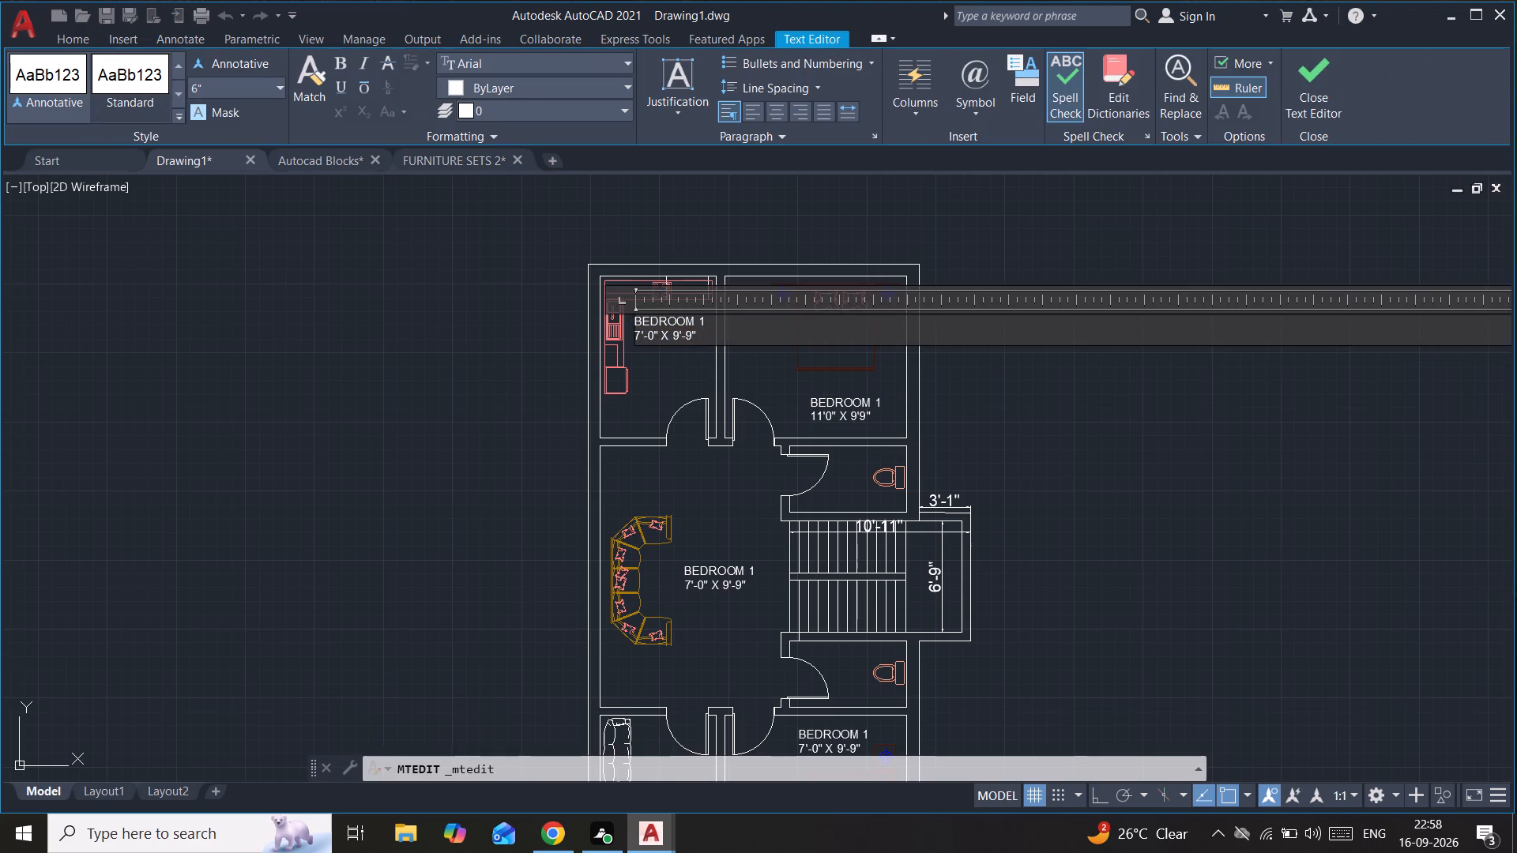
{"action": "key", "text": "BackSpace"}
{"action": "key", "text": "BackSpace"}
{"action": "key", "text": "BackSpace"}
{"action": "key", "text": "BackSpace"}
{"action": "key", "text": "BackSpace"}
{"action": "key", "text": "BackSpace"}
{"action": "key", "text": "BackSpace"}
{"action": "key", "text": "BackSpace"}
{"action": "key", "text": "BackSpace"}
{"action": "key", "text": "BackSpace"}
{"action": "key", "text": "BackSpace"}
{"action": "key", "text": "BackSpace"}
{"action": "key", "text": "BackSpace"}
{"action": "key", "text": "BackSpace"}
{"action": "key", "text": "BackSpace"}
{"action": "type", "text": "KITCHEN"}
{"action": "key", "text": "space"}
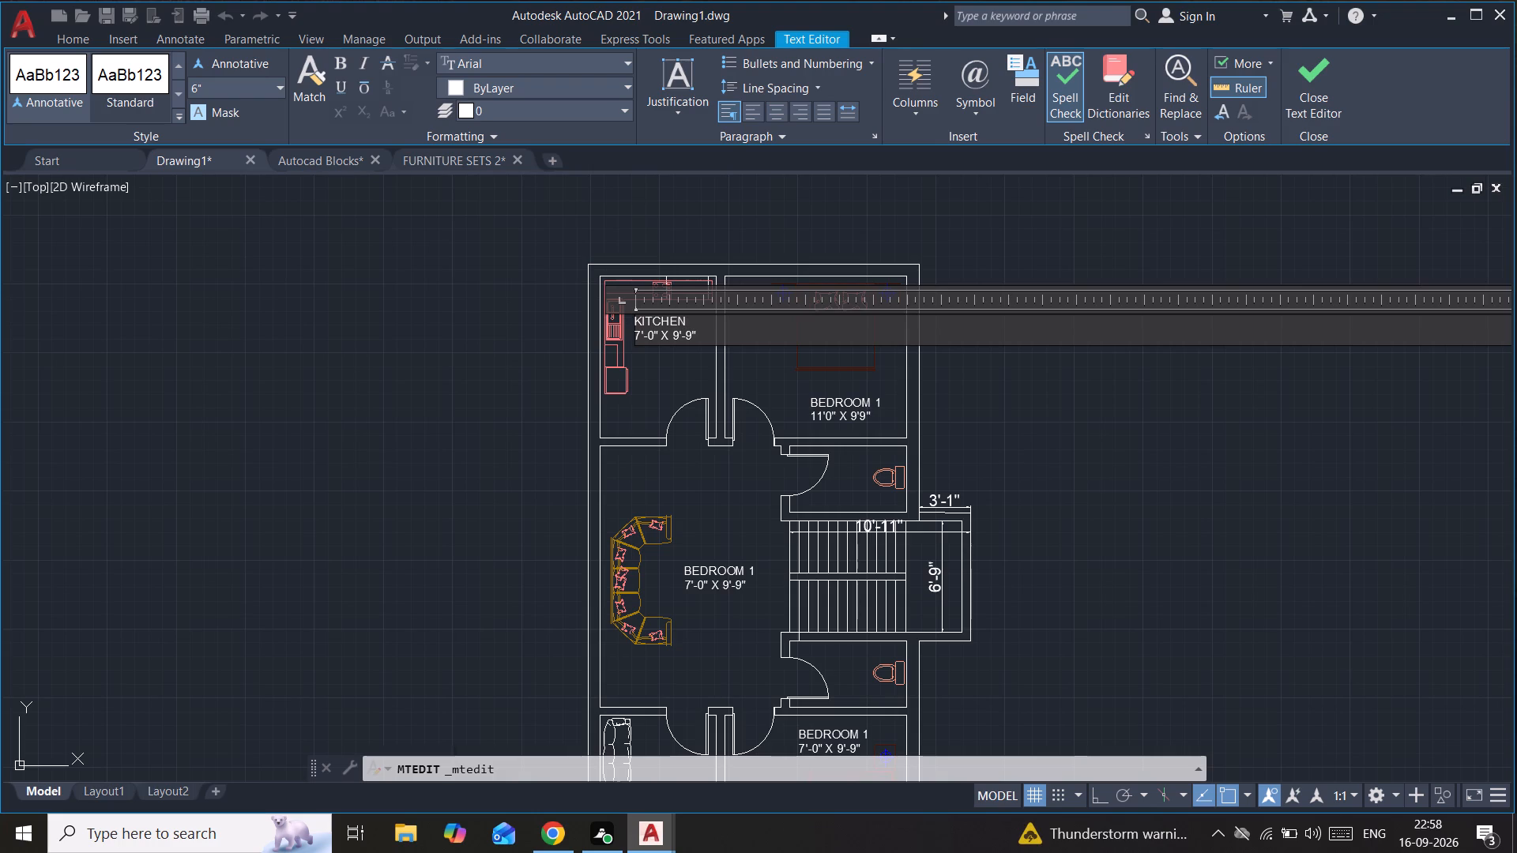
{"action": "left_click", "coordinate": [1002, 220]}
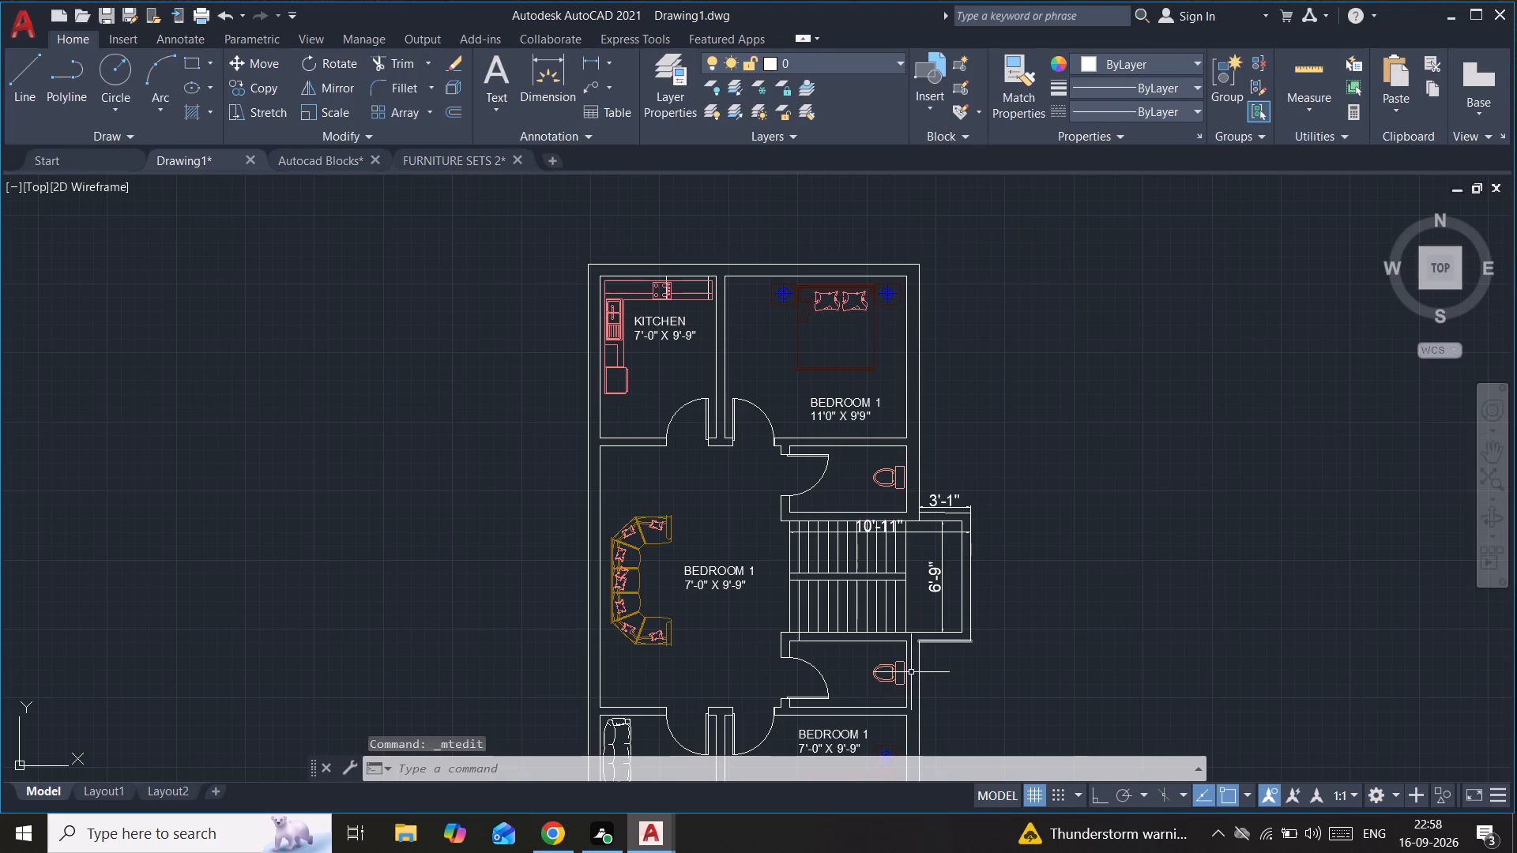
Replace the label text in the central room with HALL and a second line reading 10'11" X 15'9".
{"action": "middle_click_drag", "start_coordinate": [732, 641], "coordinate": [777, 454]}
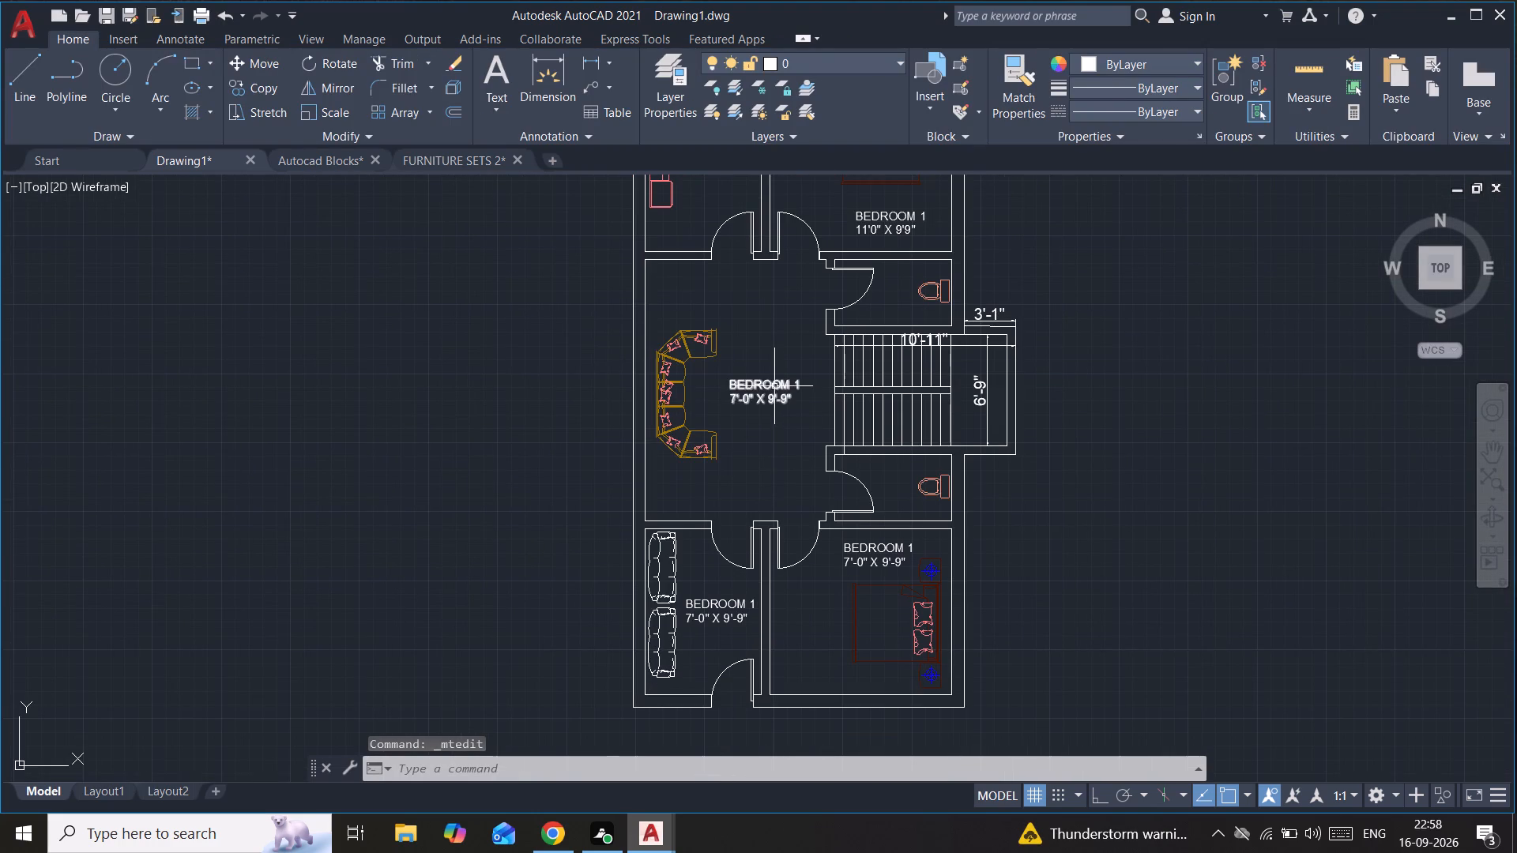
{"action": "double_click", "coordinate": [774, 386]}
{"action": "left_click", "coordinate": [804, 389]}
{"action": "left_click", "coordinate": [800, 404]}
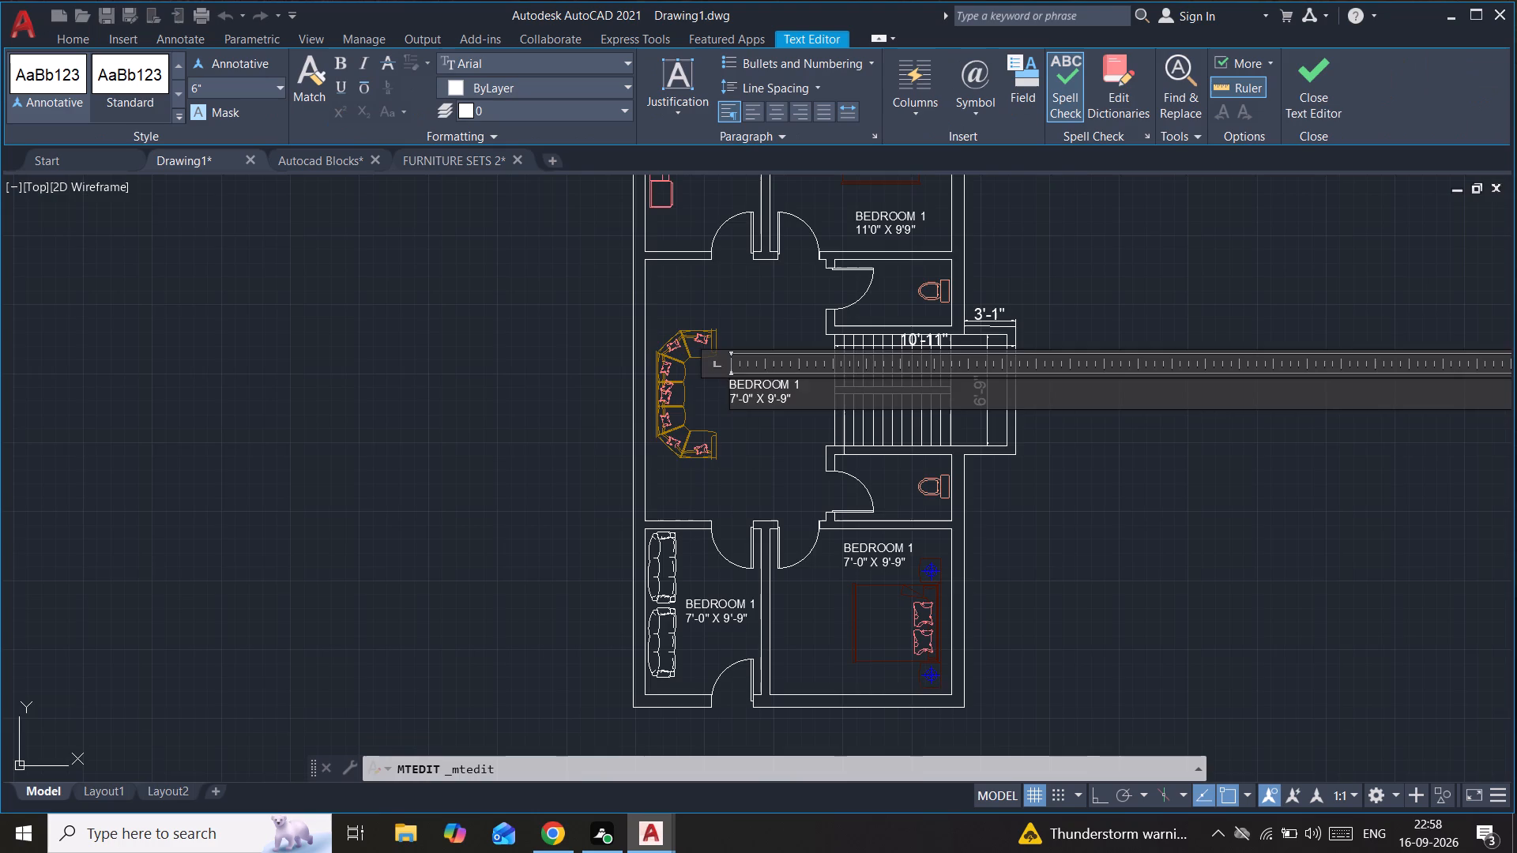
{"action": "scroll", "coordinate": [800, 404], "scroll_direction": "up", "scroll_amount": 2}
{"action": "key", "text": "BackSpace"}
{"action": "key", "text": "BackSpace"}
{"action": "key", "text": "BackSpace"}
{"action": "key", "text": "BackSpace"}
{"action": "key", "text": "BackSpace"}
{"action": "key", "text": "BackSpace"}
{"action": "key", "text": "BackSpace"}
{"action": "key", "text": "BackSpace"}
{"action": "key", "text": "BackSpace"}
{"action": "key", "text": "BackSpace"}
{"action": "key", "text": "BackSpace"}
{"action": "key", "text": "BackSpace"}
{"action": "key", "text": "BackSpace"}
{"action": "key", "text": "BackSpace"}
{"action": "key", "text": "BackSpace"}
{"action": "key", "text": "BackSpace"}
{"action": "key", "text": "BackSpace"}
{"action": "key", "text": "BackSpace"}
{"action": "key", "text": "BackSpace"}
{"action": "key", "text": "BackSpace"}
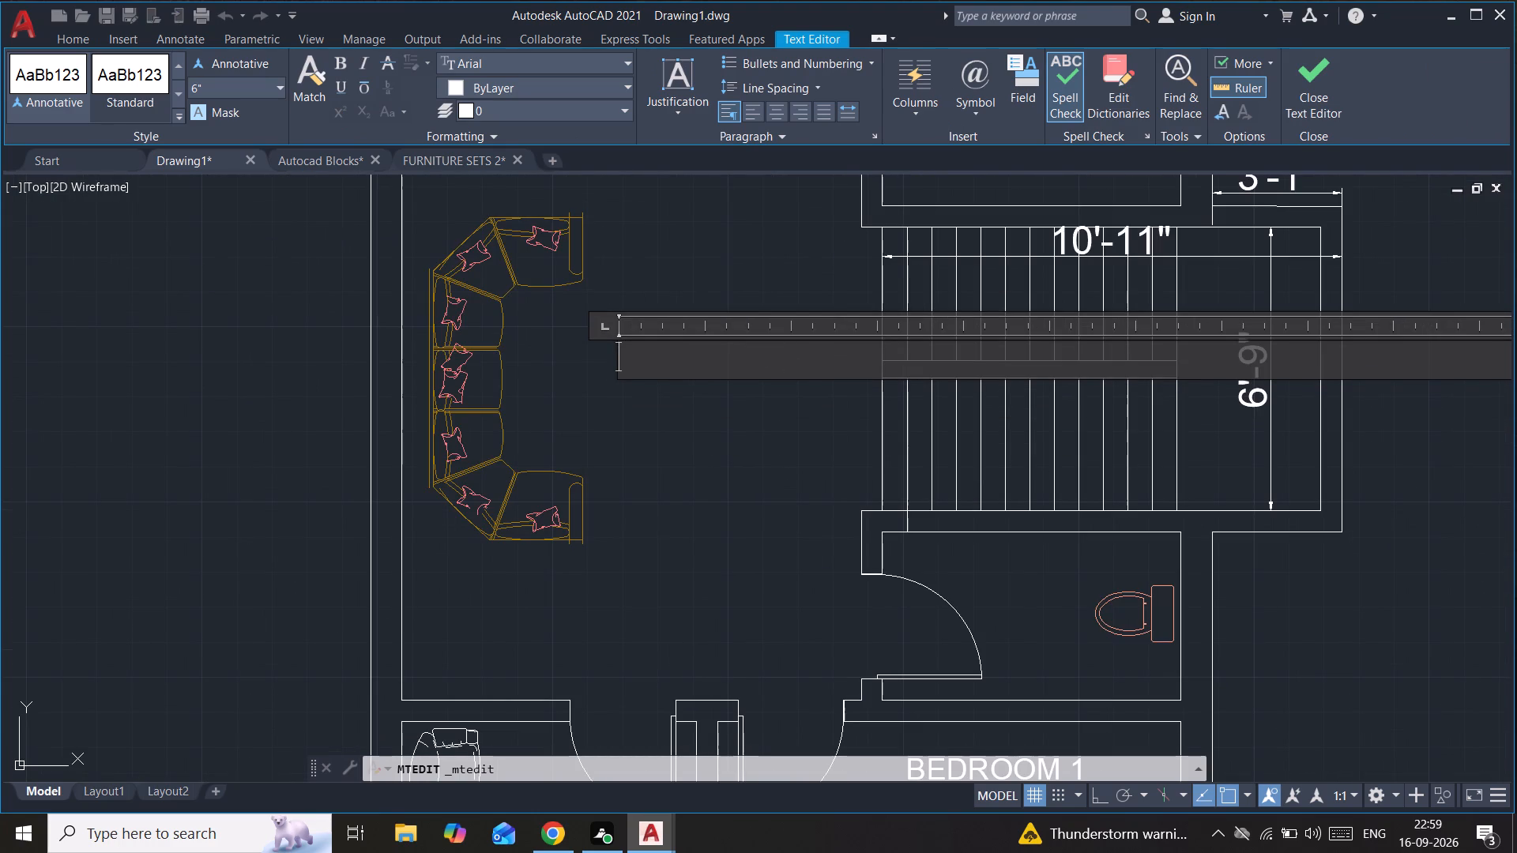
{"action": "type", "text": "HALL"}
{"action": "key", "text": "Return"}
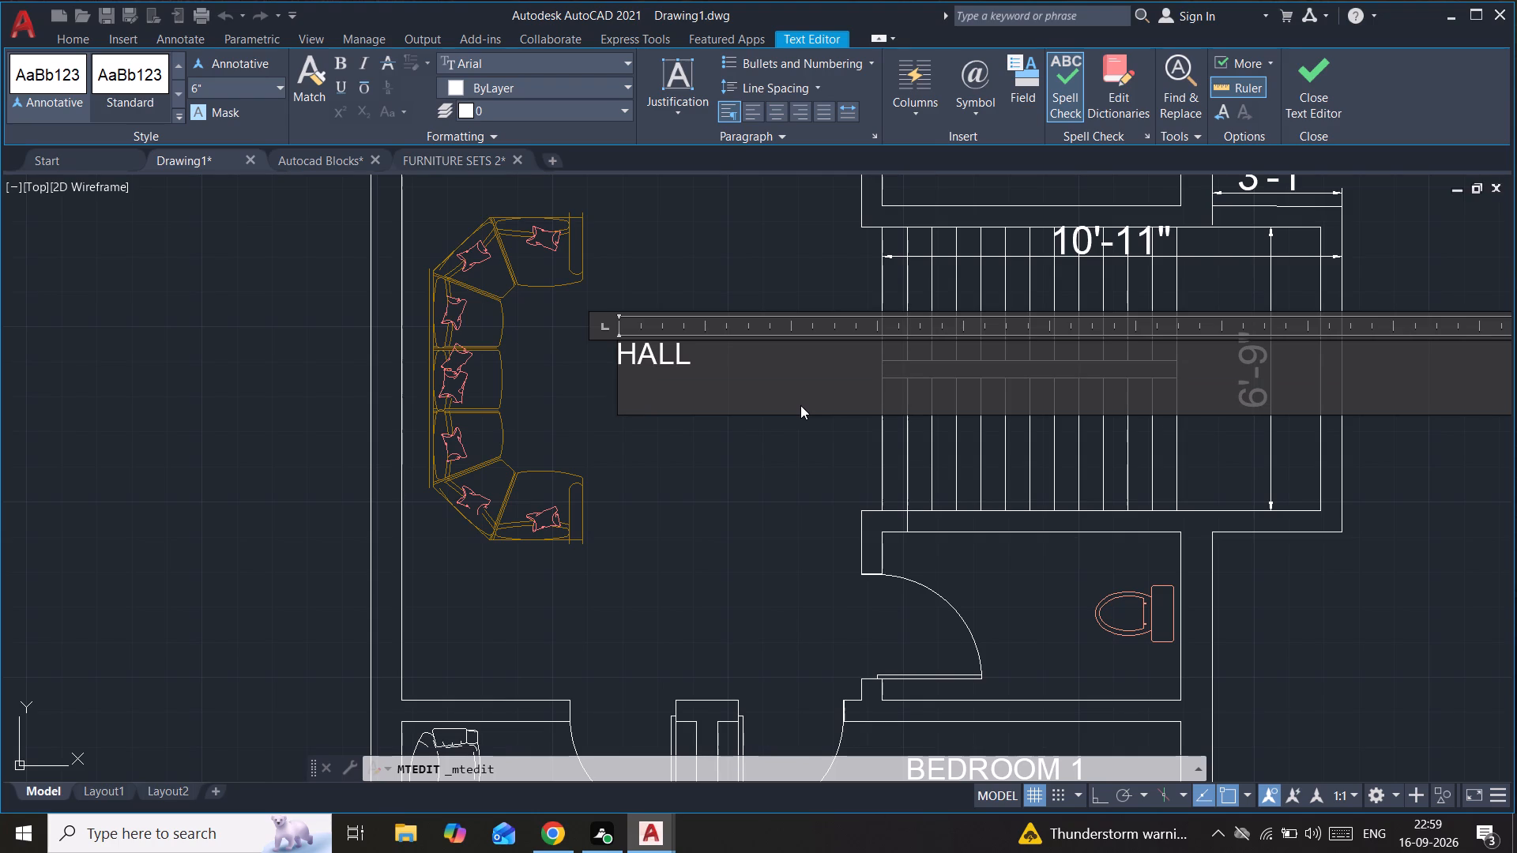
{"action": "type", "text": "10"}
{"action": "type", "text": "'11\" X"}
{"action": "key", "text": "space"}
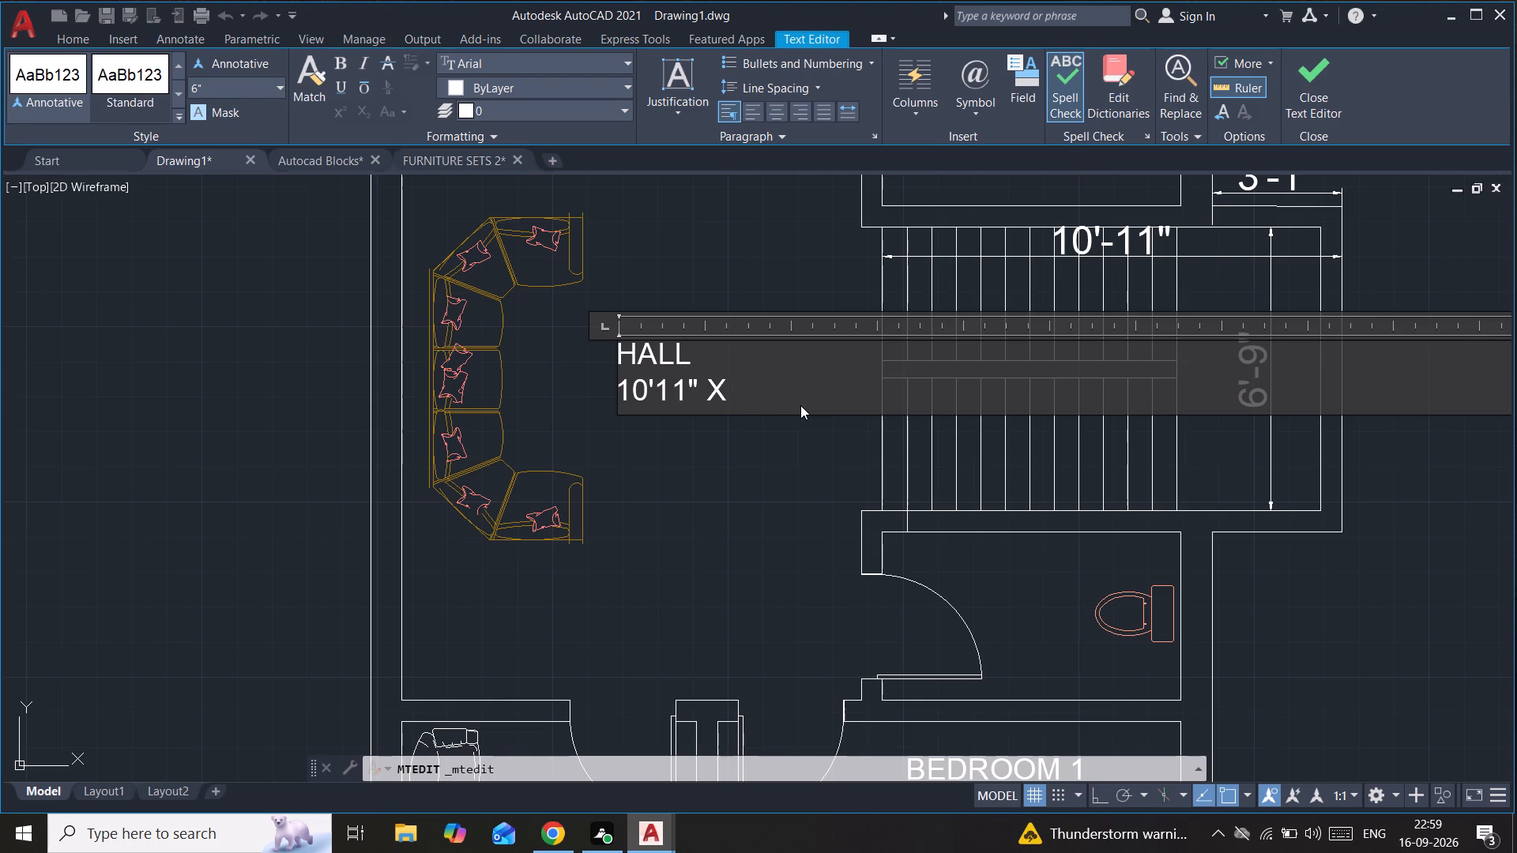
{"action": "key", "text": "1"}
{"action": "type", "text": "5'9\""}
{"action": "left_click", "coordinate": [784, 252]}
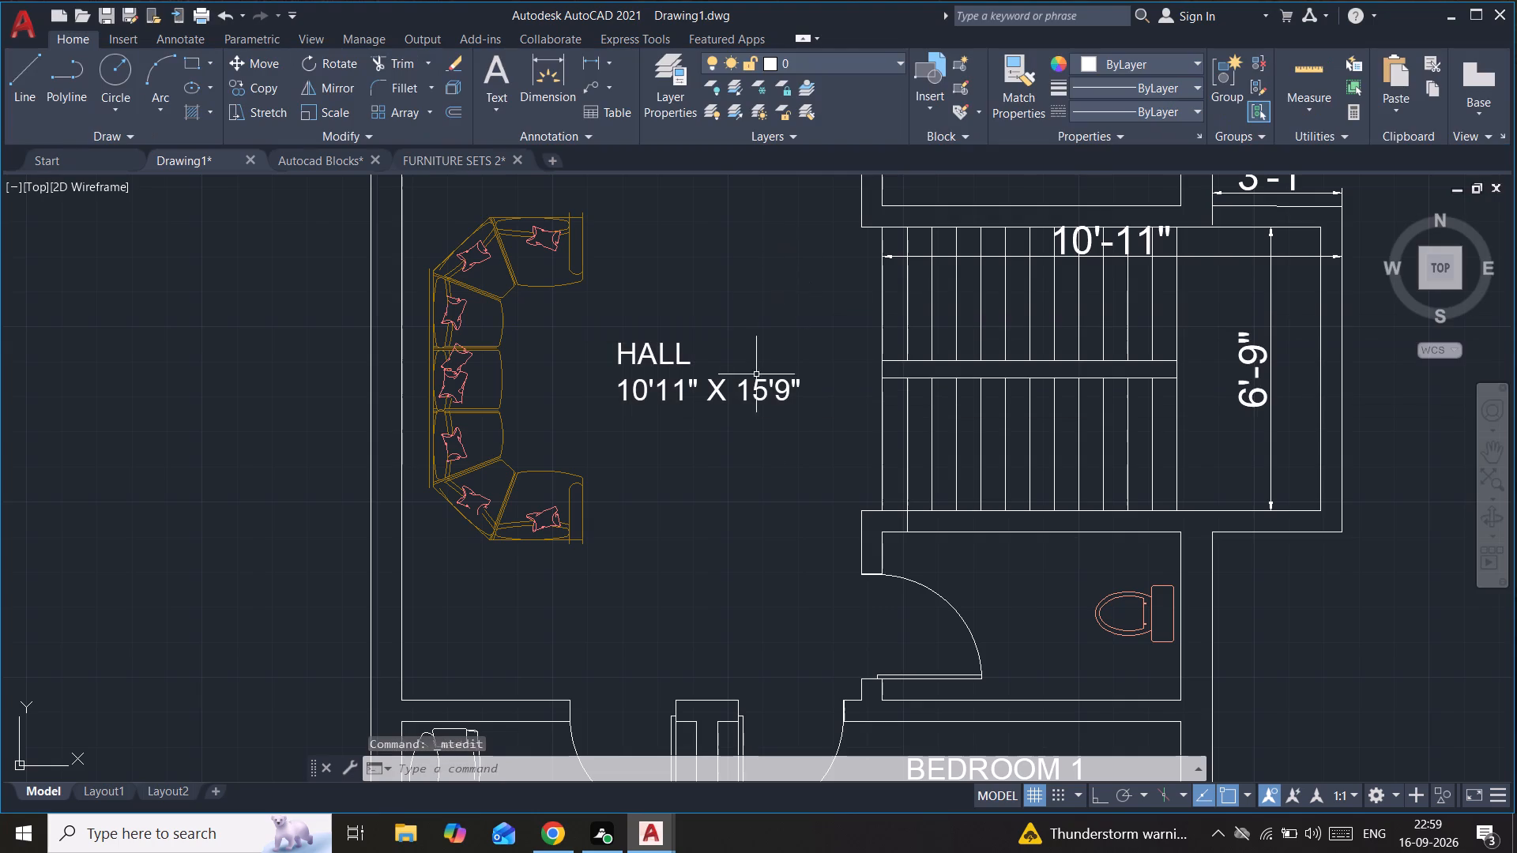
Indent the word HALL with spaces so it sits centred above its size line.
{"action": "double_click", "coordinate": [634, 351]}
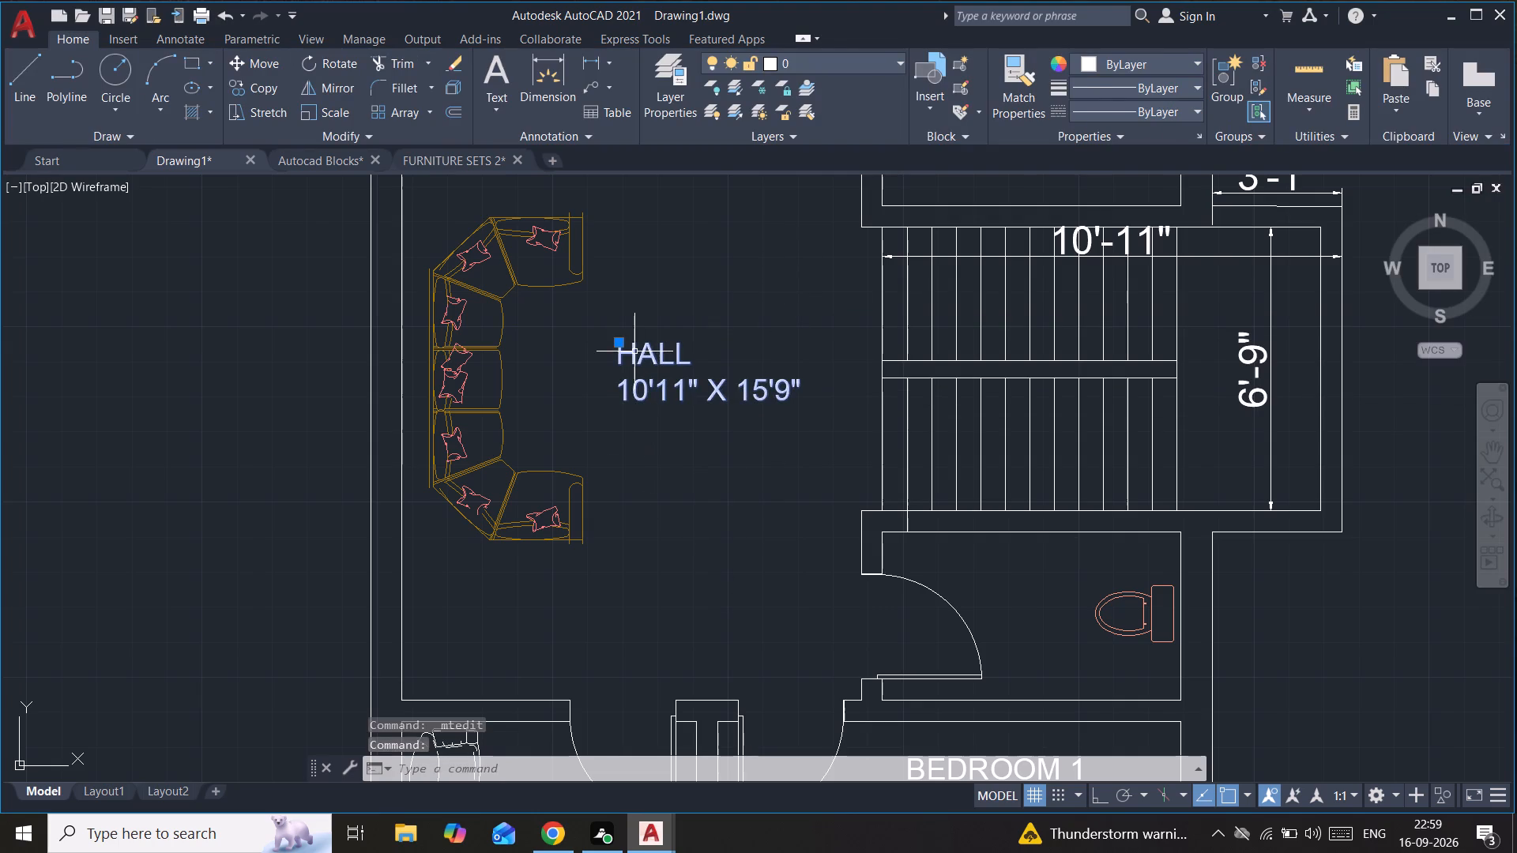
{"action": "left_click", "coordinate": [617, 357]}
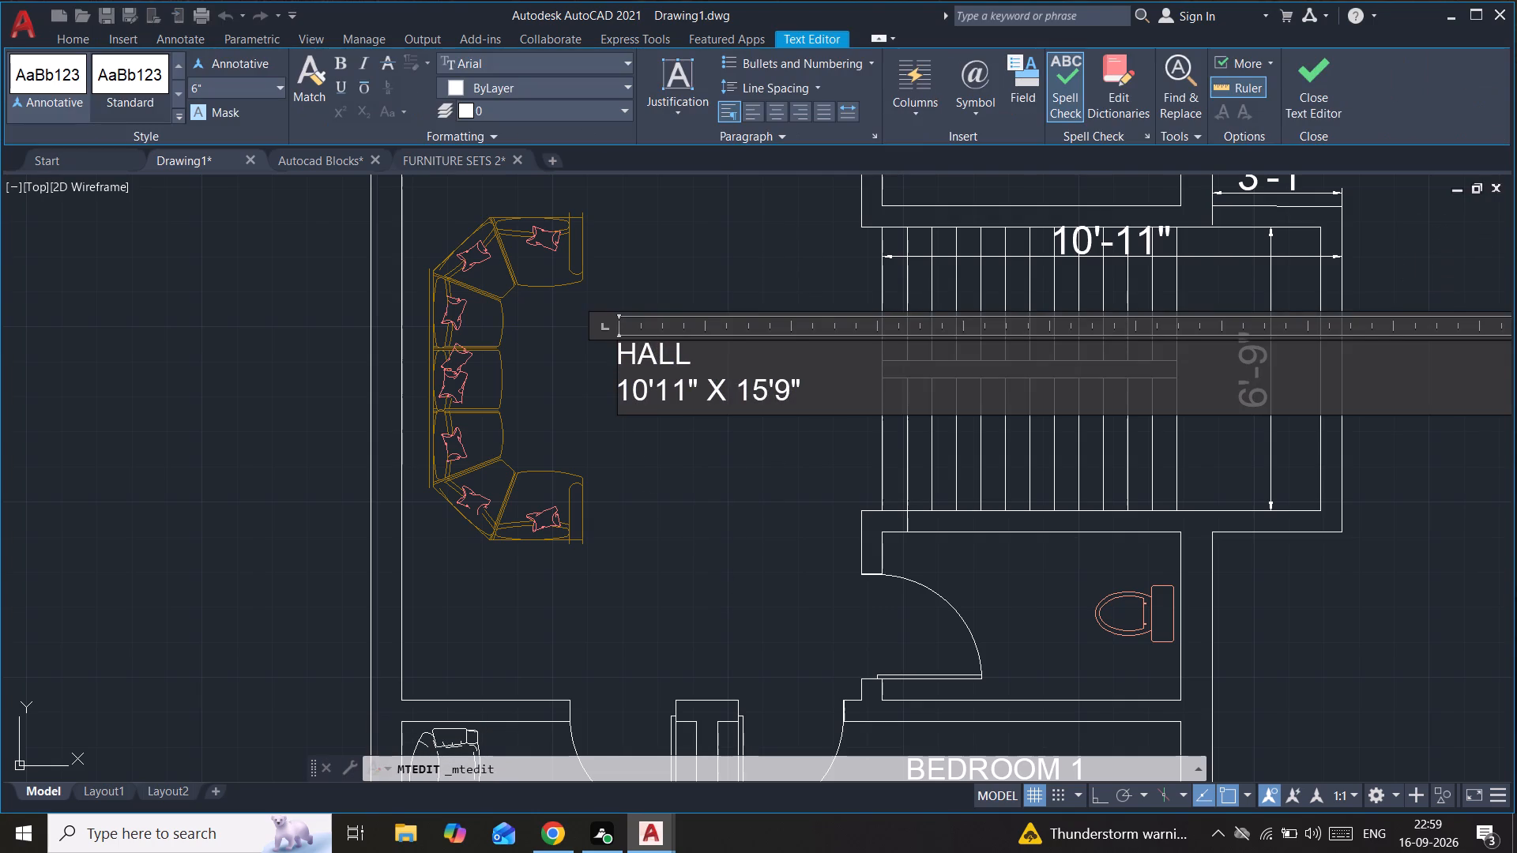
{"action": "key", "text": "space"}
{"action": "key", "text": "space"}
{"action": "key", "text": "space"}
{"action": "key", "text": "space"}
{"action": "key", "text": "space"}
{"action": "key", "text": "space"}
{"action": "key", "text": "space"}
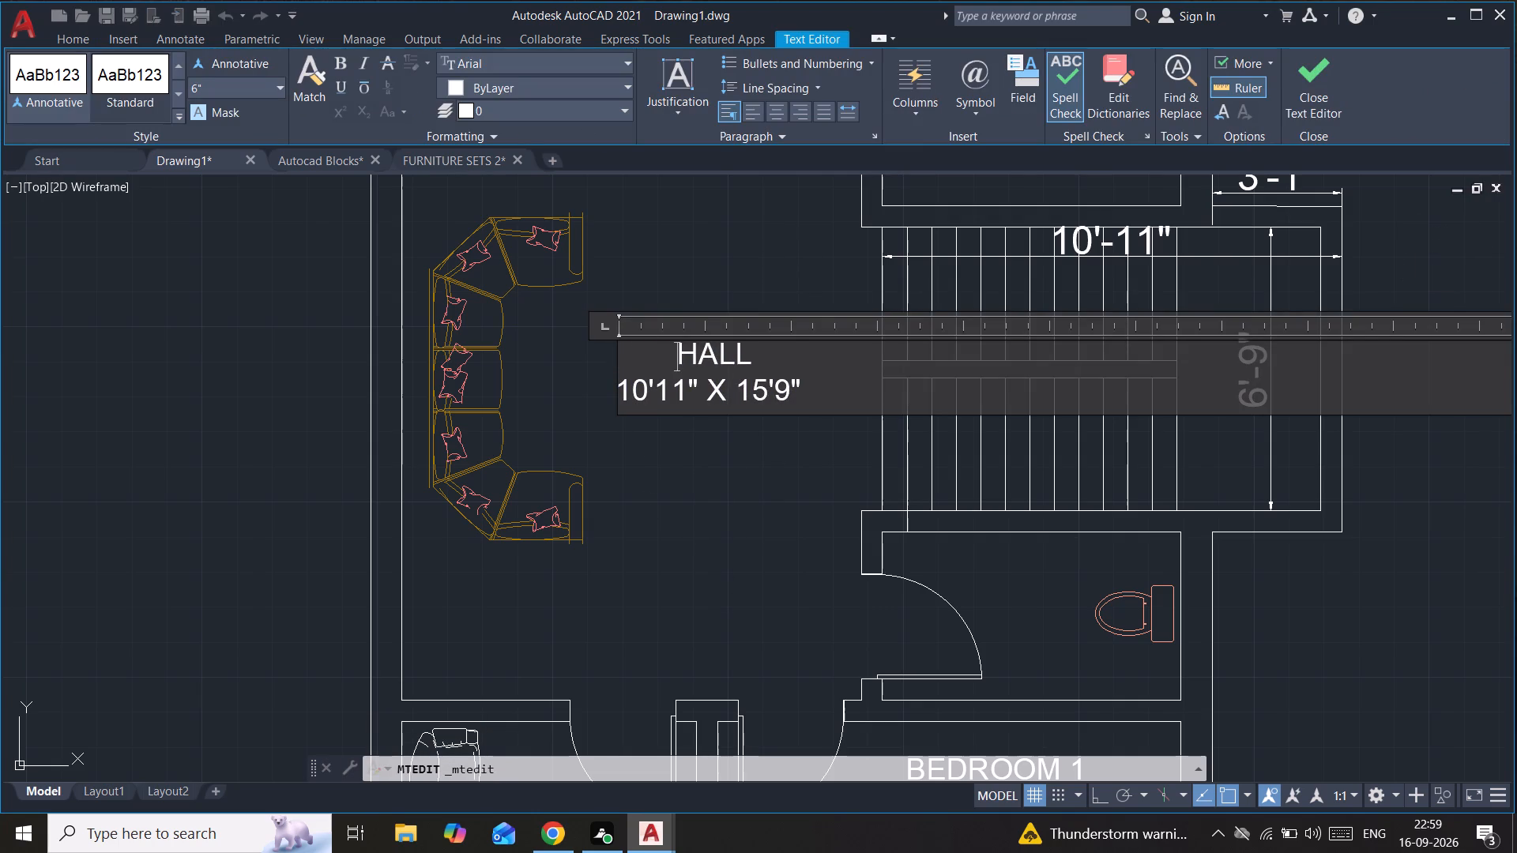
{"action": "key", "text": "space"}
{"action": "key", "text": "BackSpace"}
{"action": "key", "text": "BackSpace"}
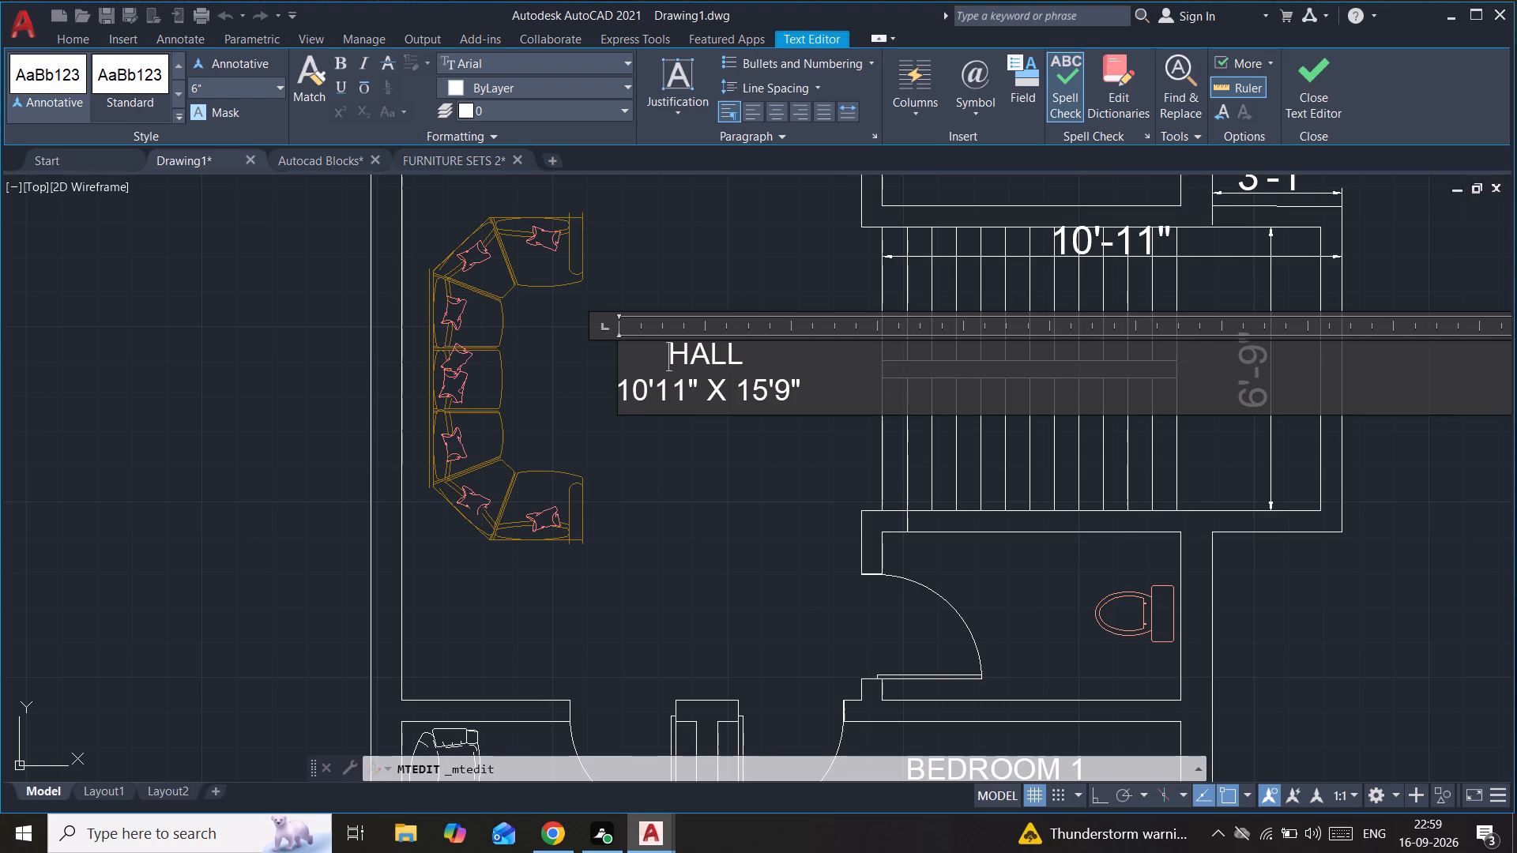
{"action": "left_click", "coordinate": [687, 218]}
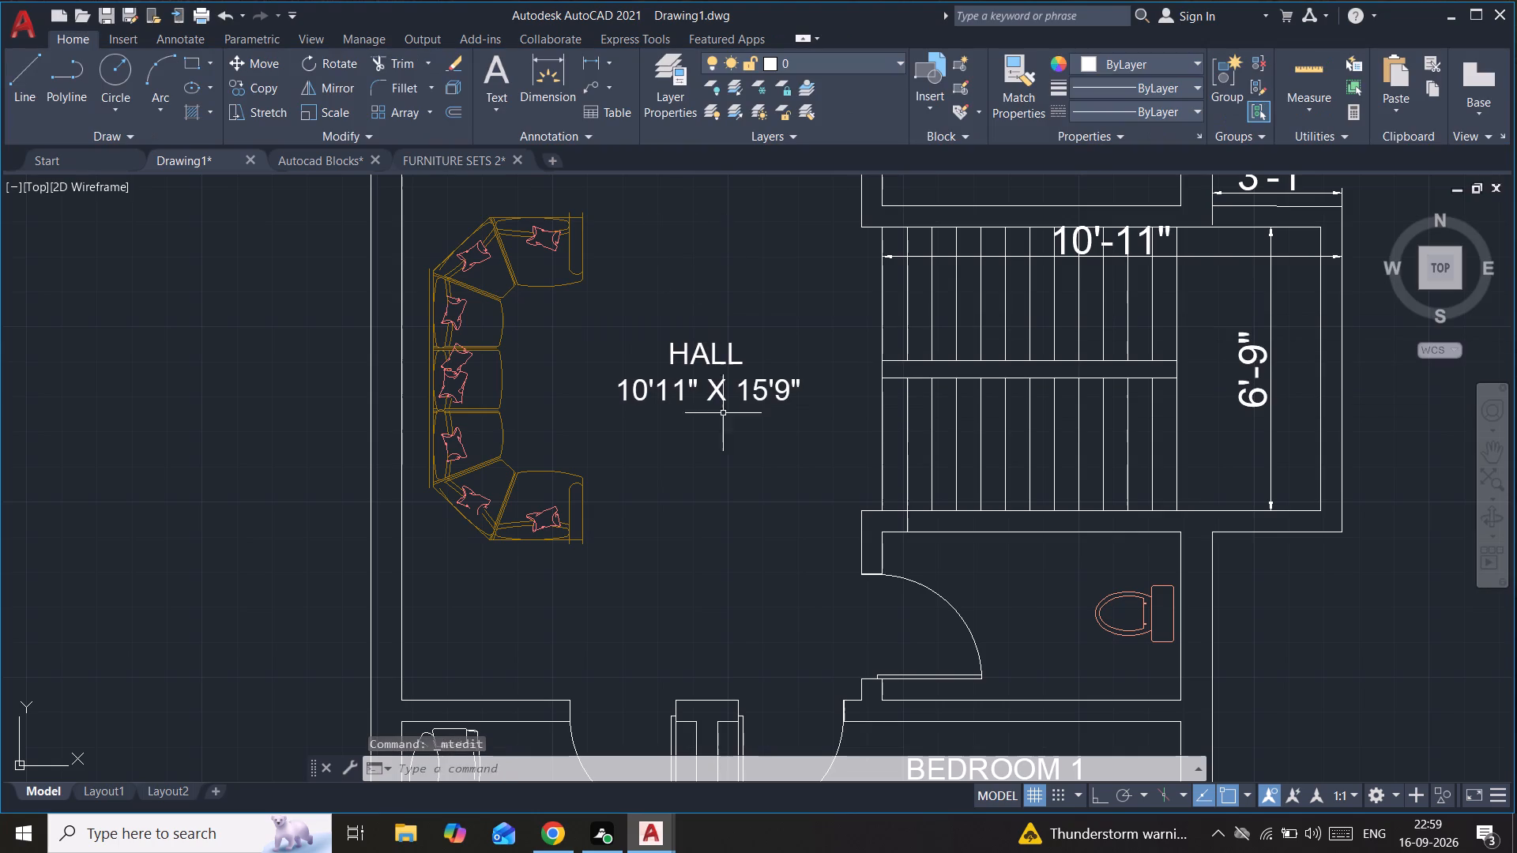
Replace the label text in the room with the two sofas with DRAWING, an indented second line AREA, and a third line 7'0" X 8'4".
{"action": "scroll", "coordinate": [728, 536], "scroll_direction": "down", "scroll_amount": 2}
{"action": "middle_click_drag", "start_coordinate": [728, 536], "coordinate": [743, 325]}
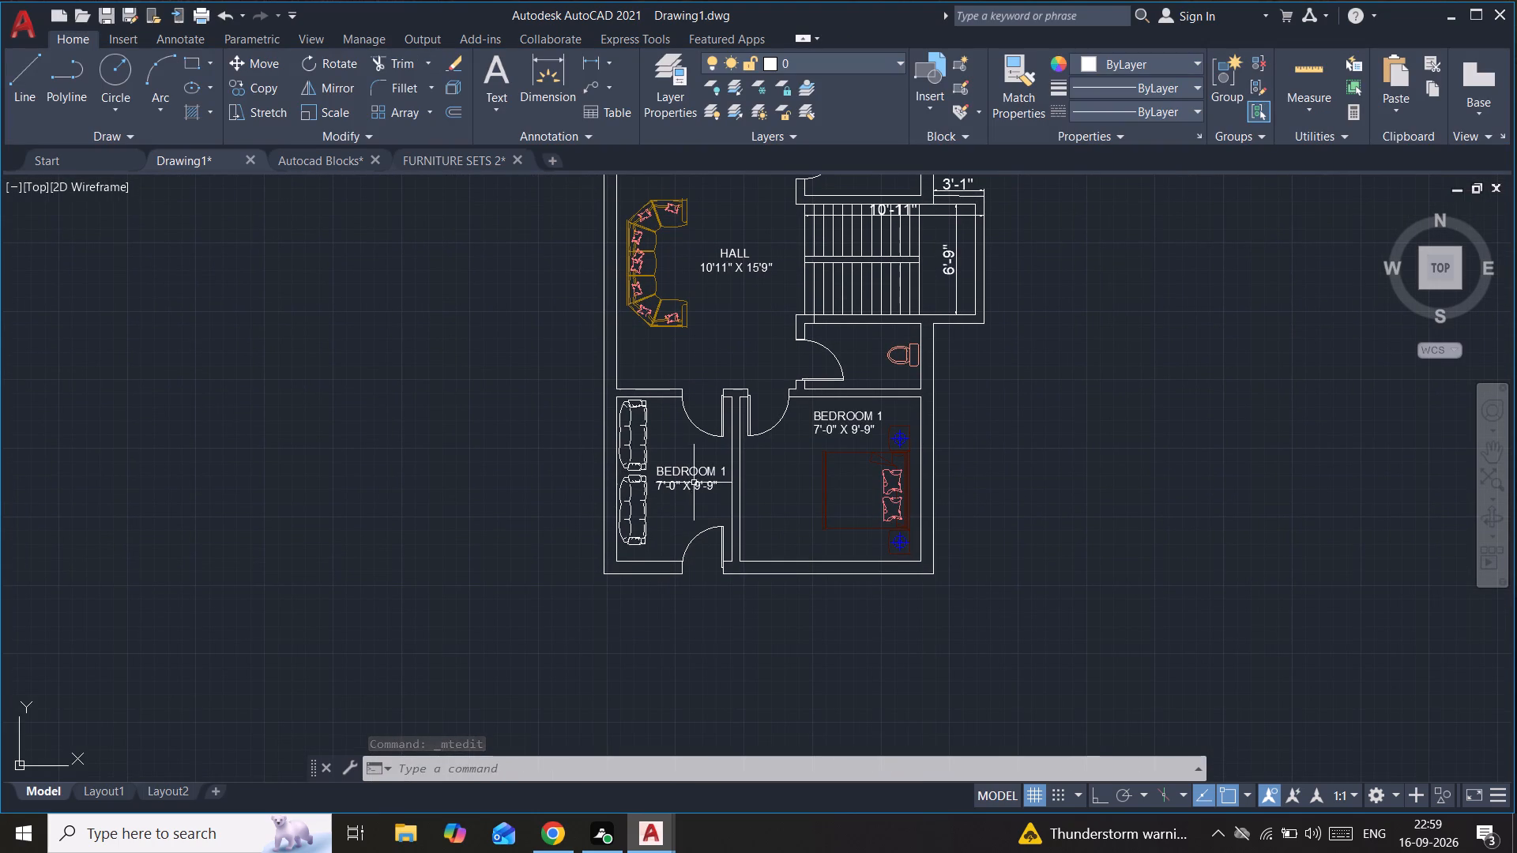
{"action": "double_click", "coordinate": [696, 474]}
{"action": "left_click", "coordinate": [730, 484]}
{"action": "scroll", "coordinate": [730, 484], "scroll_direction": "up", "scroll_amount": 2}
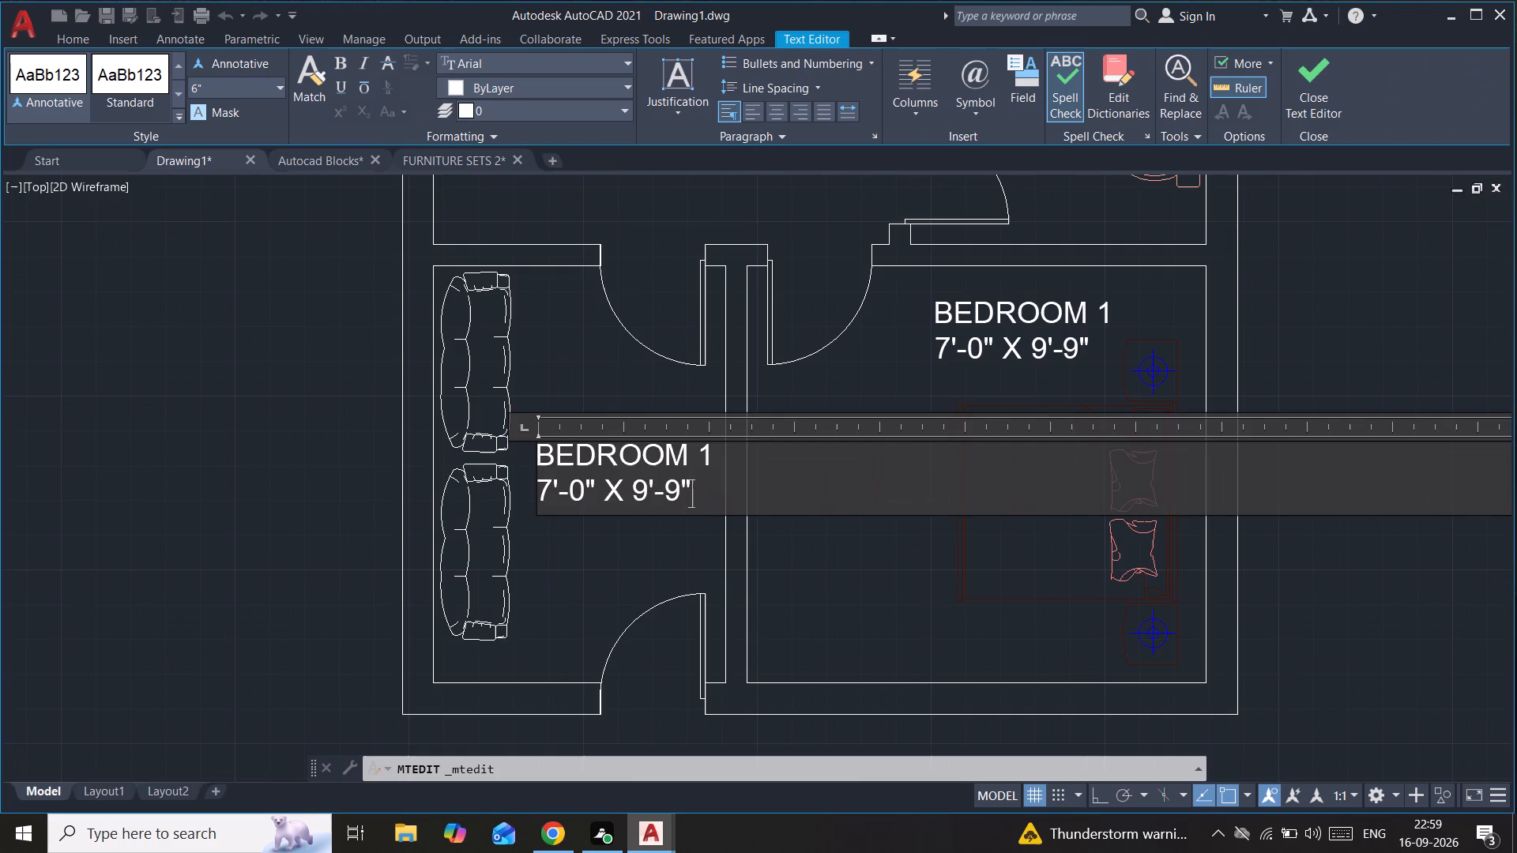
{"action": "middle_click_drag", "start_coordinate": [730, 484], "coordinate": [964, 438]}
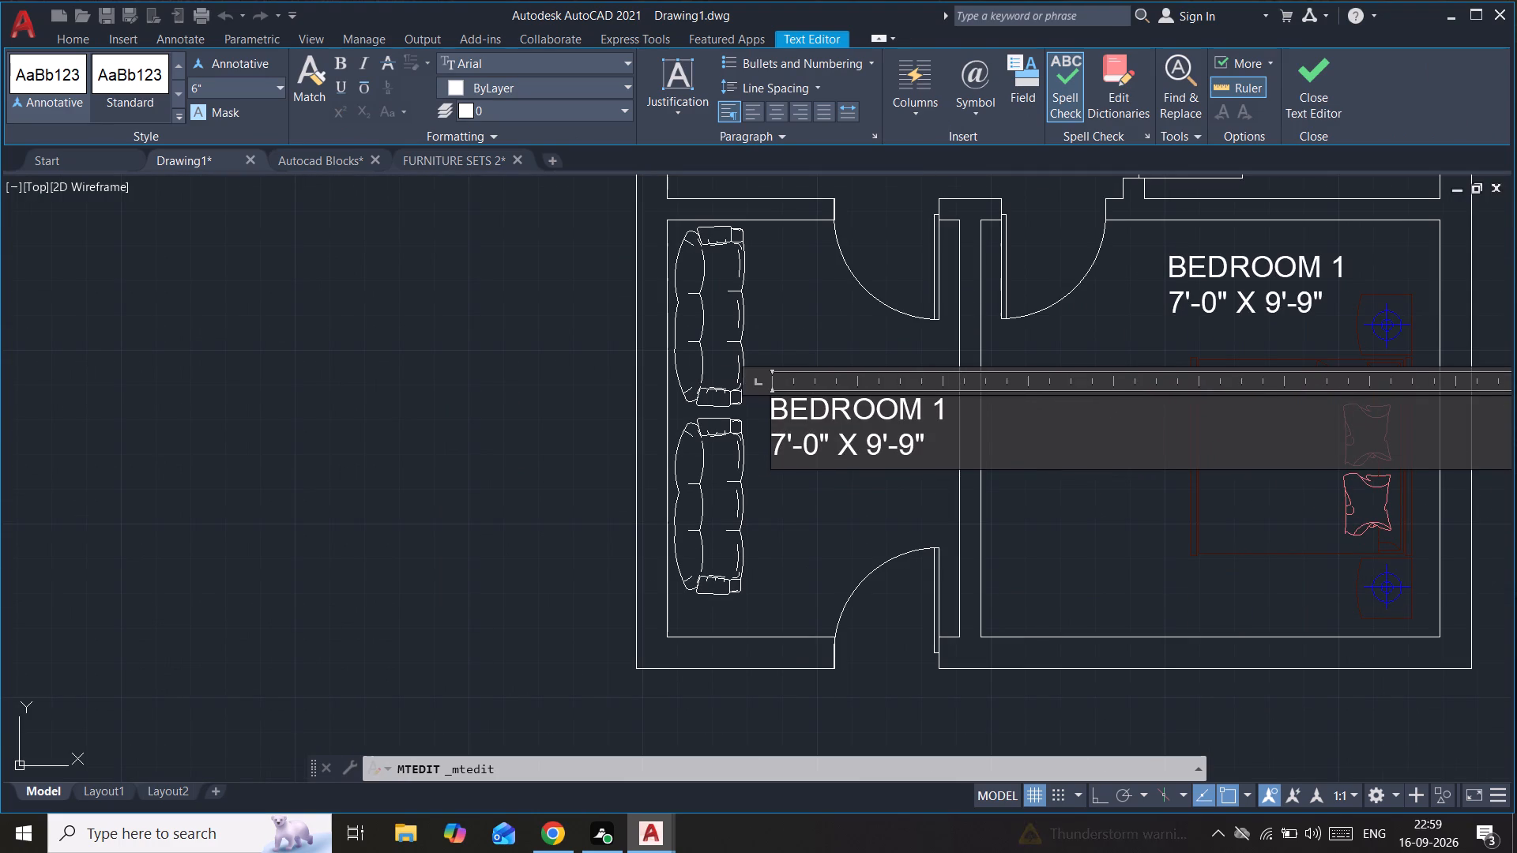
{"action": "key", "text": "BackSpace"}
{"action": "key", "text": "BackSpace"}
{"action": "key", "text": "BackSpace"}
{"action": "key", "text": "BackSpace"}
{"action": "key", "text": "BackSpace"}
{"action": "key", "text": "BackSpace"}
{"action": "key", "text": "BackSpace"}
{"action": "key", "text": "BackSpace"}
{"action": "key", "text": "BackSpace"}
{"action": "key", "text": "BackSpace"}
{"action": "key", "text": "BackSpace"}
{"action": "key", "text": "BackSpace"}
{"action": "key", "text": "BackSpace"}
{"action": "key", "text": "BackSpace"}
{"action": "key", "text": "BackSpace"}
{"action": "key", "text": "BackSpace"}
{"action": "key", "text": "BackSpace"}
{"action": "key", "text": "BackSpace"}
{"action": "key", "text": "BackSpace"}
{"action": "key", "text": "BackSpace"}
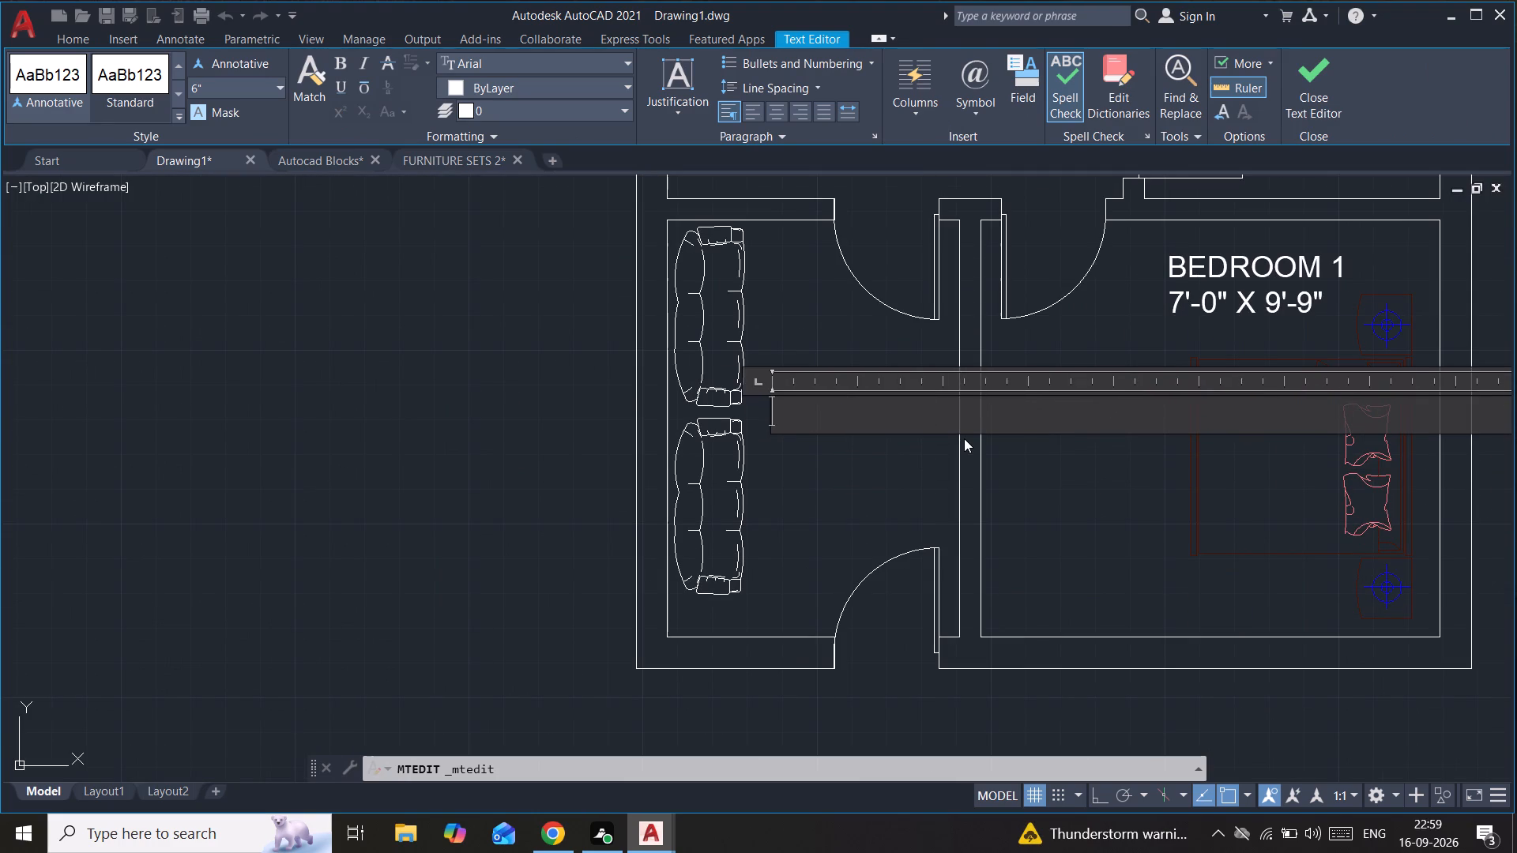
{"action": "type", "text": "DRA"}
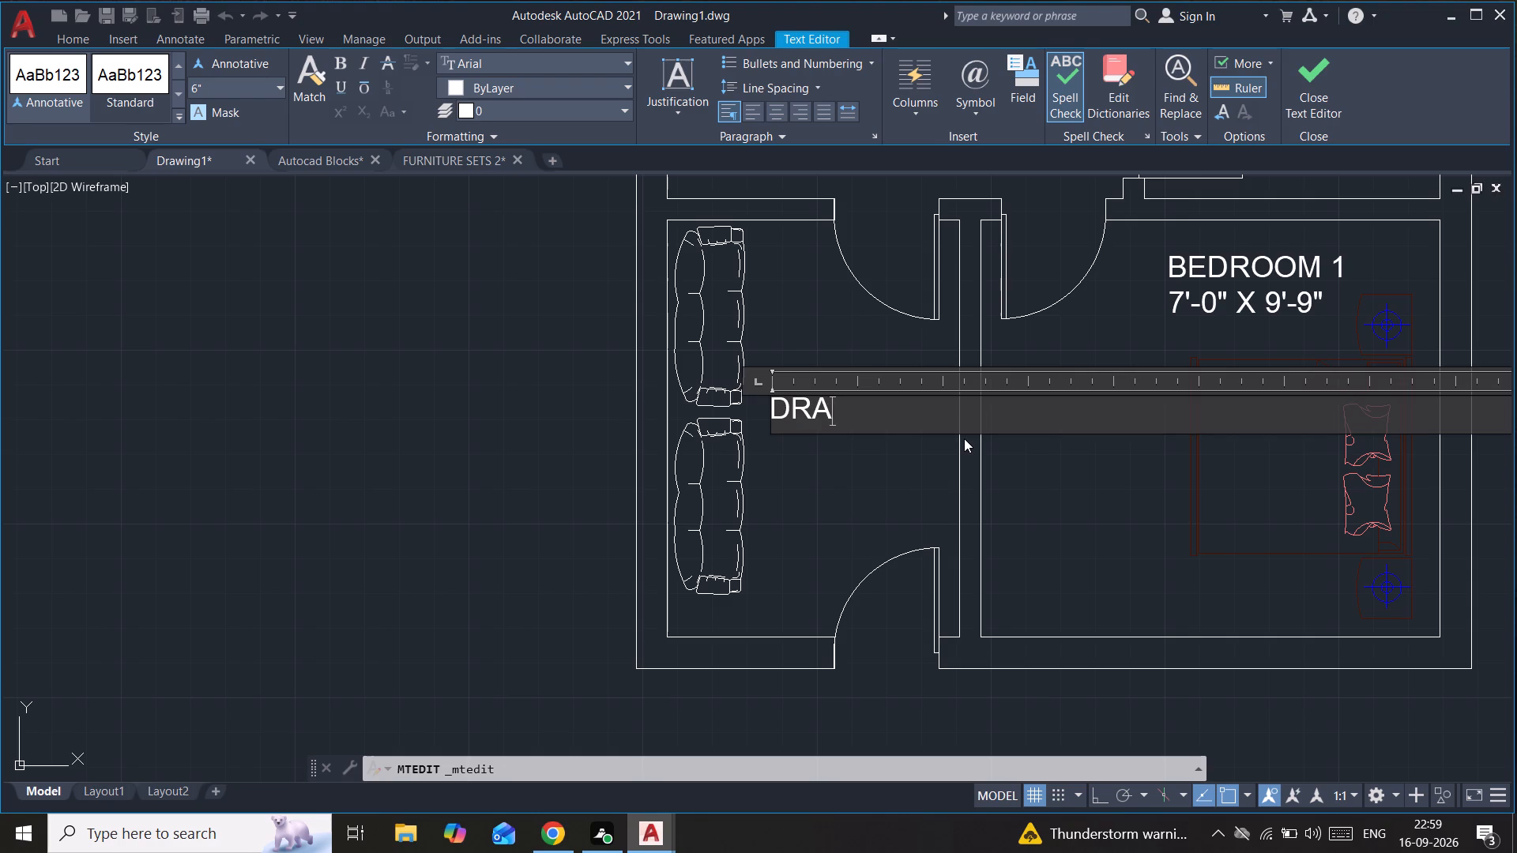
{"action": "type", "text": "WING"}
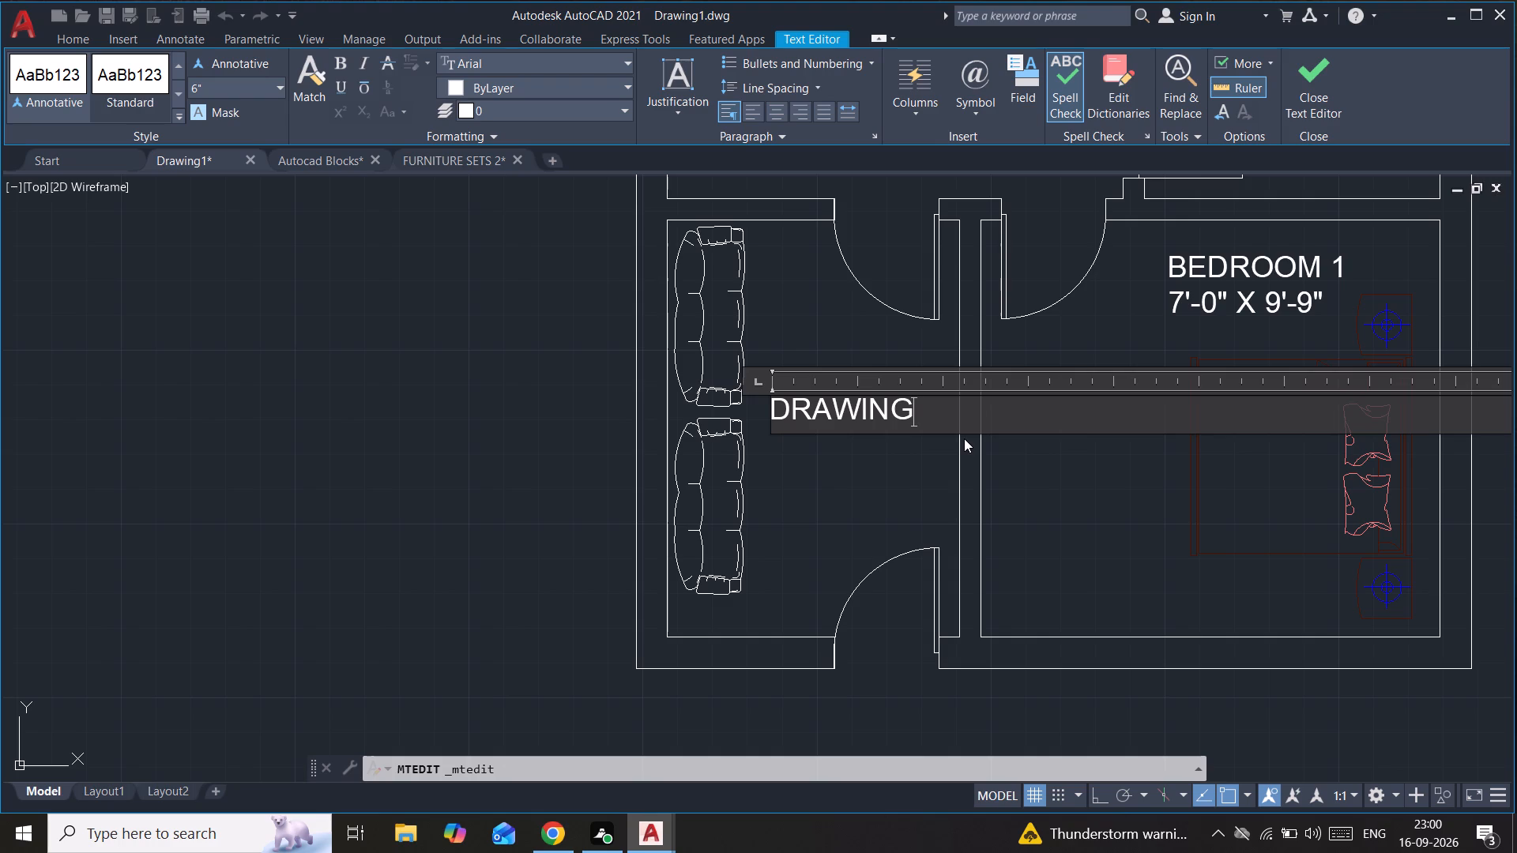
{"action": "key", "text": "Return"}
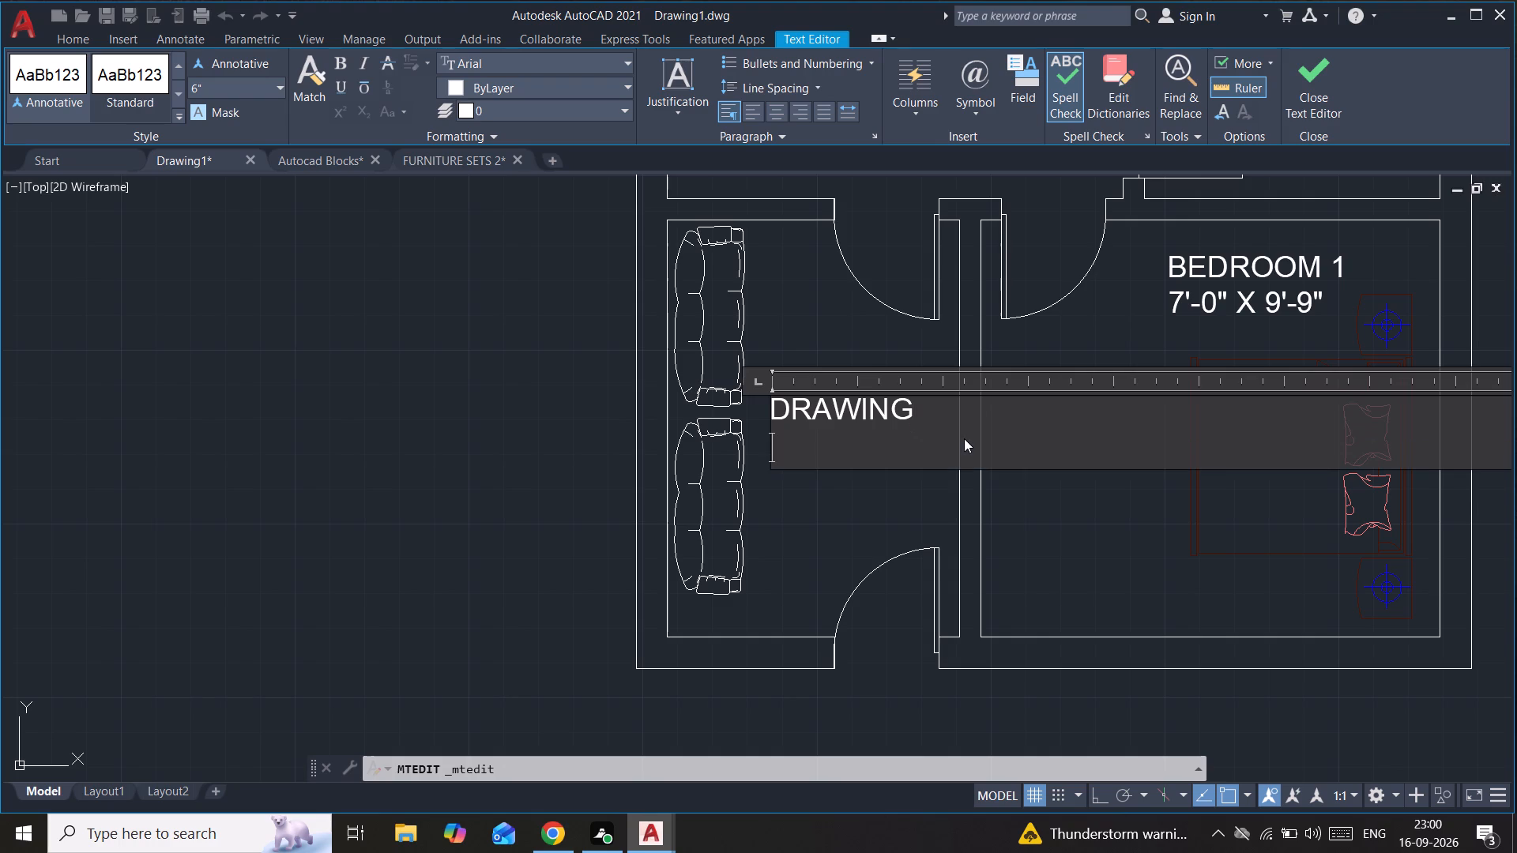
{"action": "key", "text": "space"}
{"action": "key", "text": "space"}
{"action": "key", "text": "space"}
{"action": "type", "text": "AREA"}
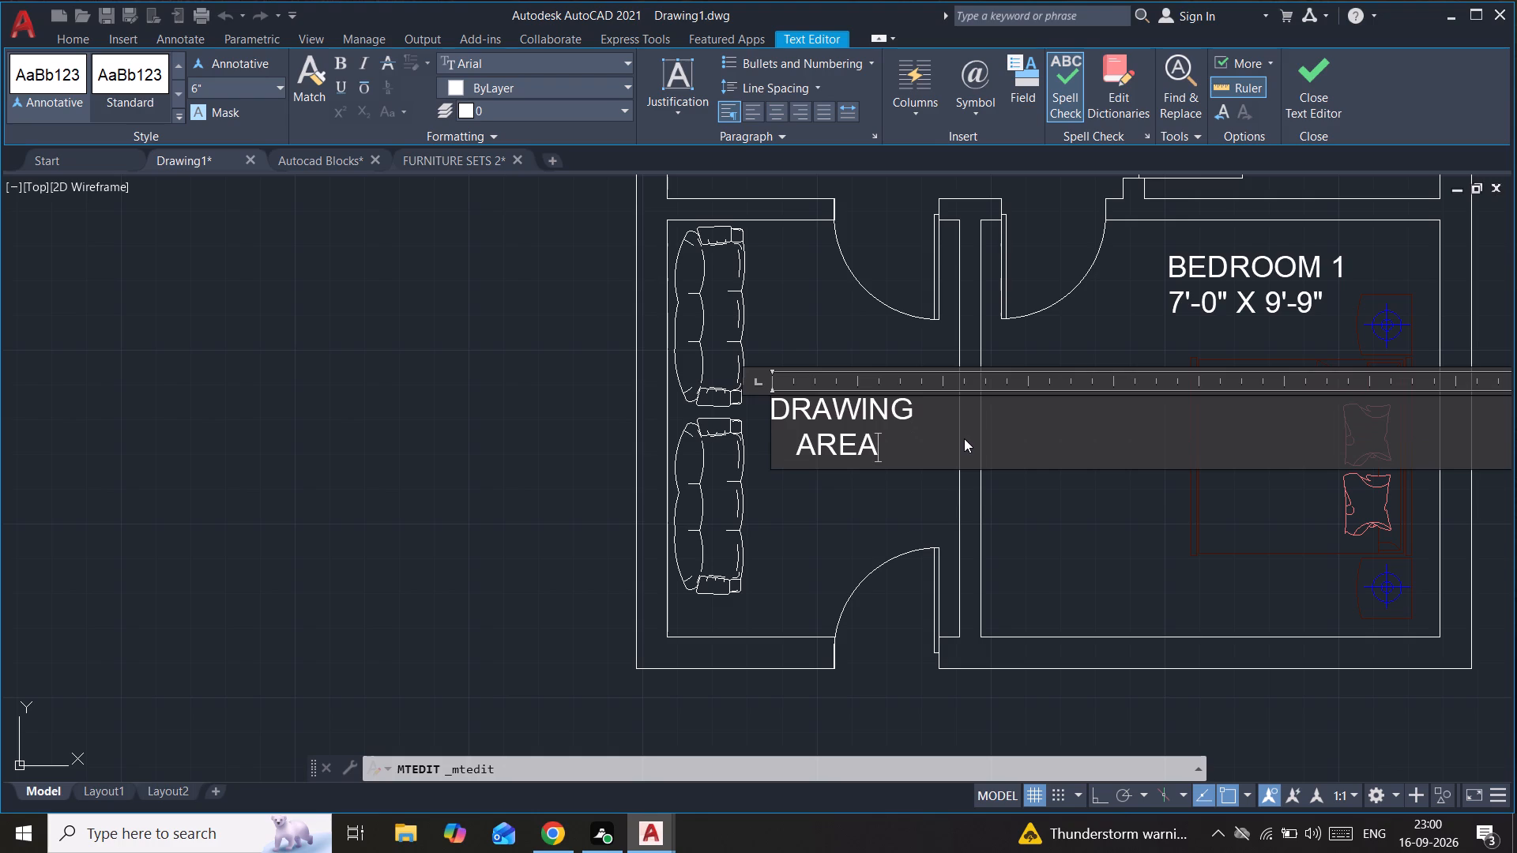
{"action": "key", "text": "Return"}
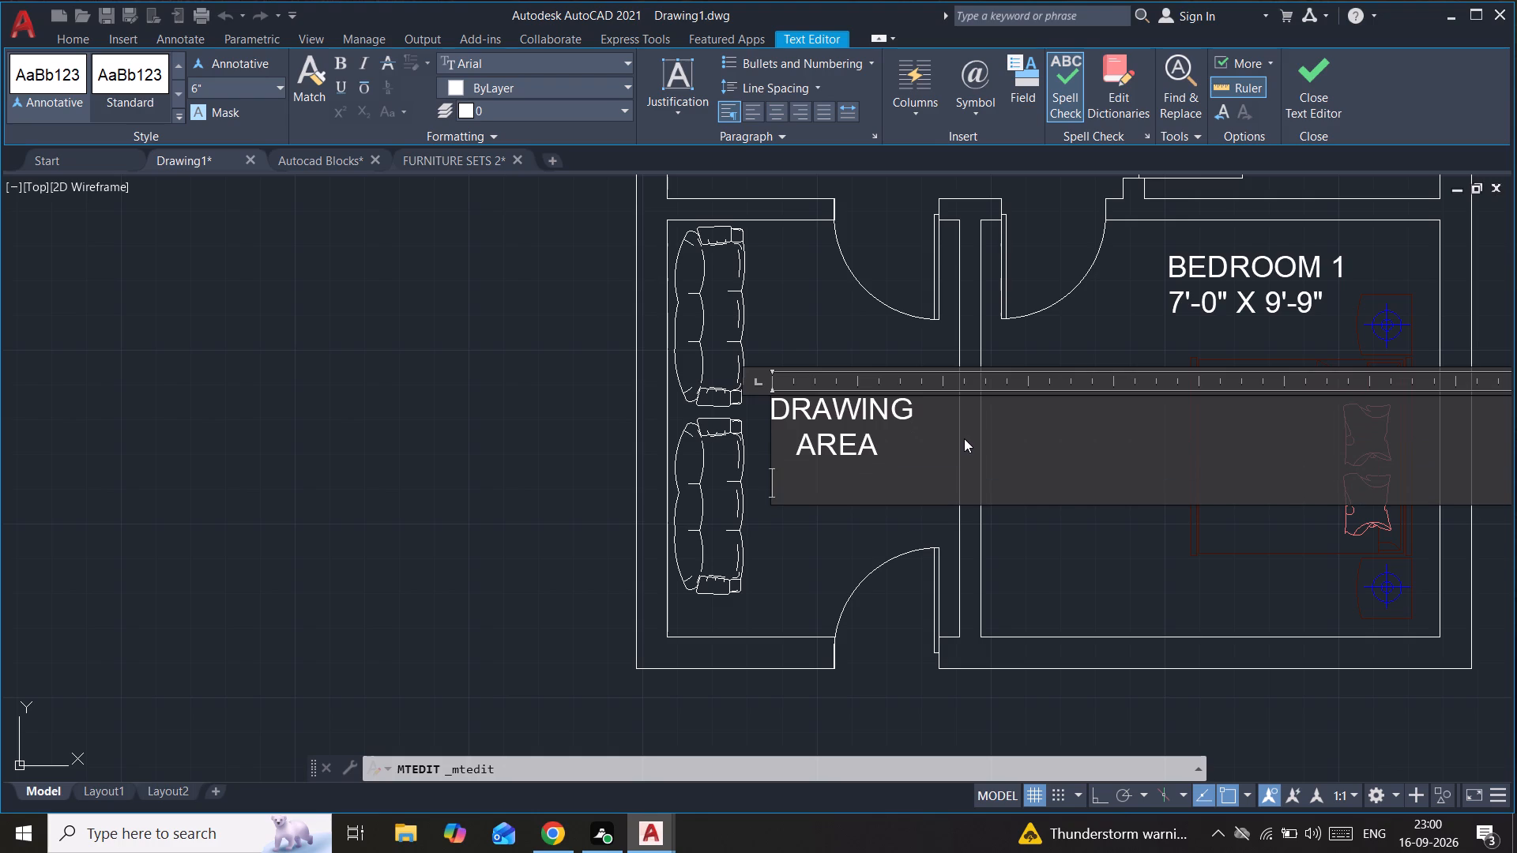
{"action": "type", "text": "7'0"}
{"action": "type", "text": "\" X"}
{"action": "key", "text": "space"}
{"action": "type", "text": "8'"}
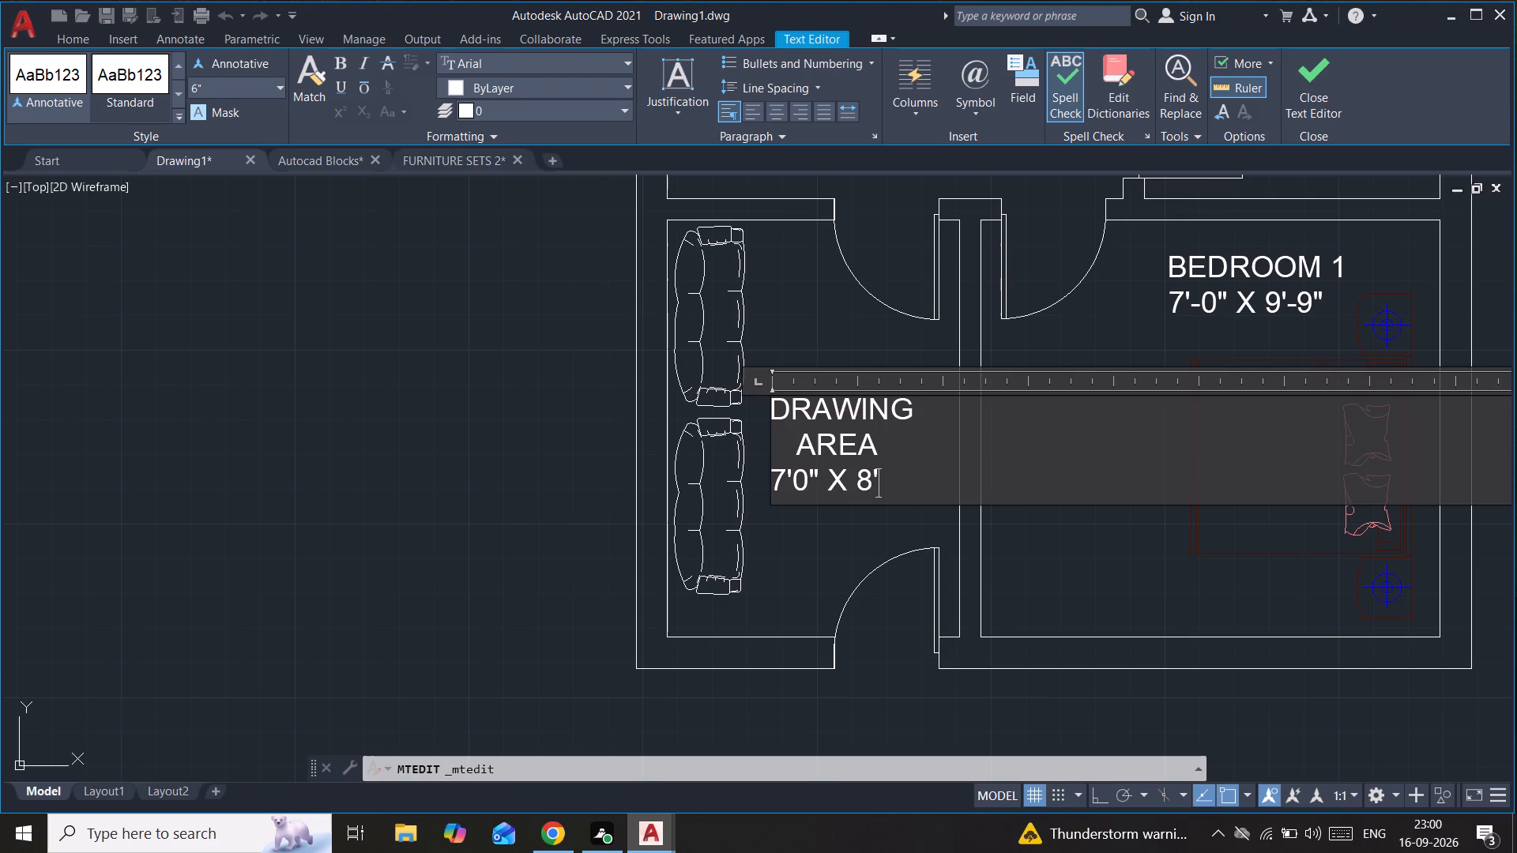
{"action": "type", "text": "4\""}
{"action": "left_click", "coordinate": [814, 551]}
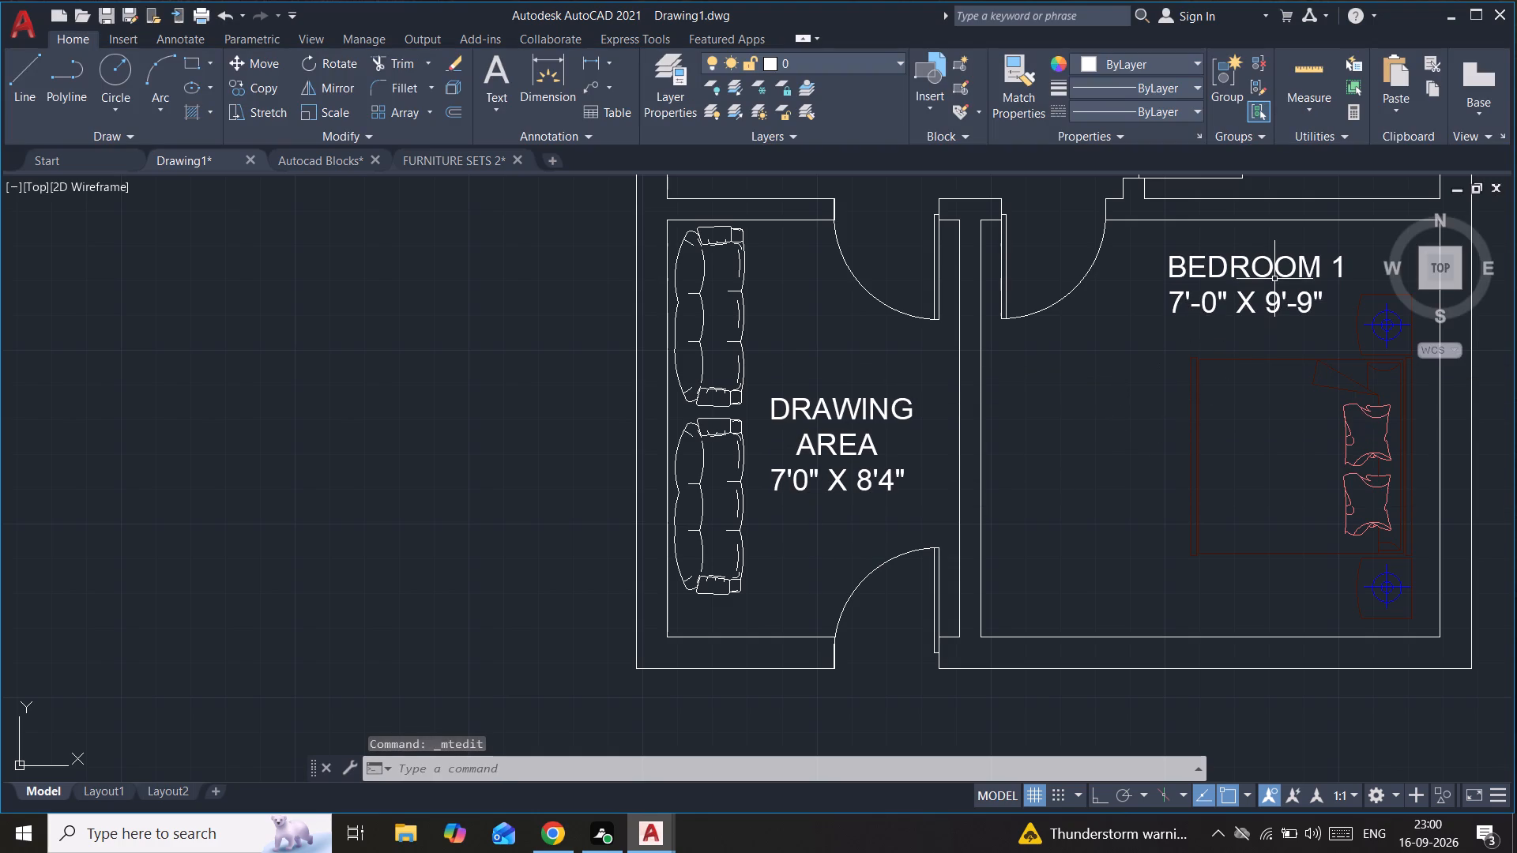
Replace the label text in the bedroom beside the drawing area with BED ROOM 2 and a second line reading 11'0" X 10'0".
{"action": "double_click", "coordinate": [1277, 268]}
{"action": "left_click", "coordinate": [1367, 298]}
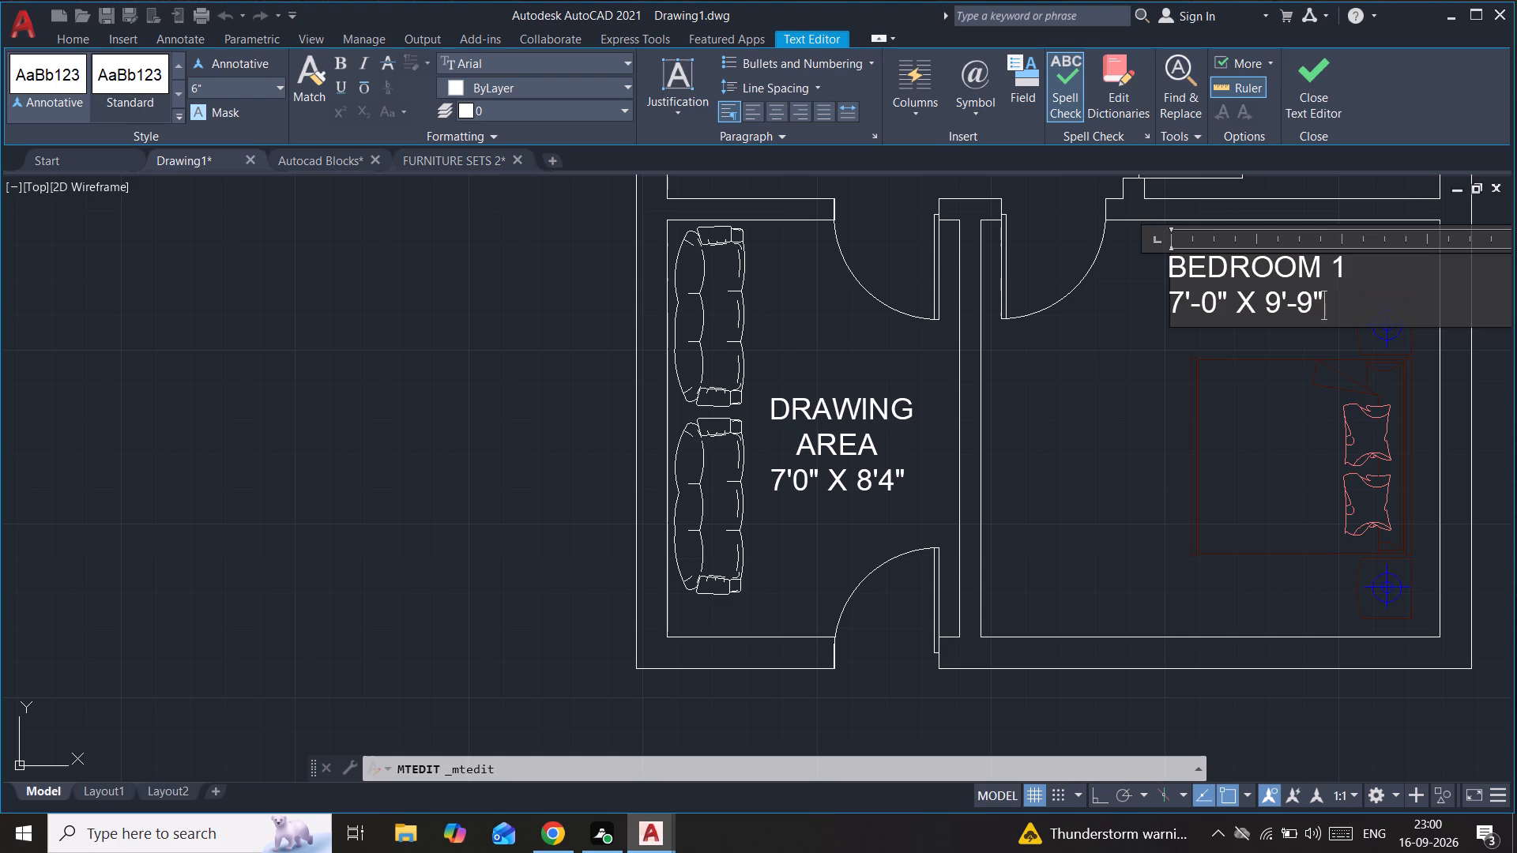
{"action": "key", "text": "BackSpace"}
{"action": "key", "text": "BackSpace"}
{"action": "key", "text": "BackSpace"}
{"action": "key", "text": "BackSpace"}
{"action": "key", "text": "BackSpace"}
{"action": "key", "text": "BackSpace"}
{"action": "key", "text": "BackSpace"}
{"action": "key", "text": "BackSpace"}
{"action": "key", "text": "BackSpace"}
{"action": "key", "text": "BackSpace"}
{"action": "key", "text": "BackSpace"}
{"action": "key", "text": "BackSpace"}
{"action": "key", "text": "BackSpace"}
{"action": "key", "text": "BackSpace"}
{"action": "key", "text": "BackSpace"}
{"action": "key", "text": "BackSpace"}
{"action": "key", "text": "BackSpace"}
{"action": "key", "text": "BackSpace"}
{"action": "key", "text": "BackSpace"}
{"action": "key", "text": "BackSpace"}
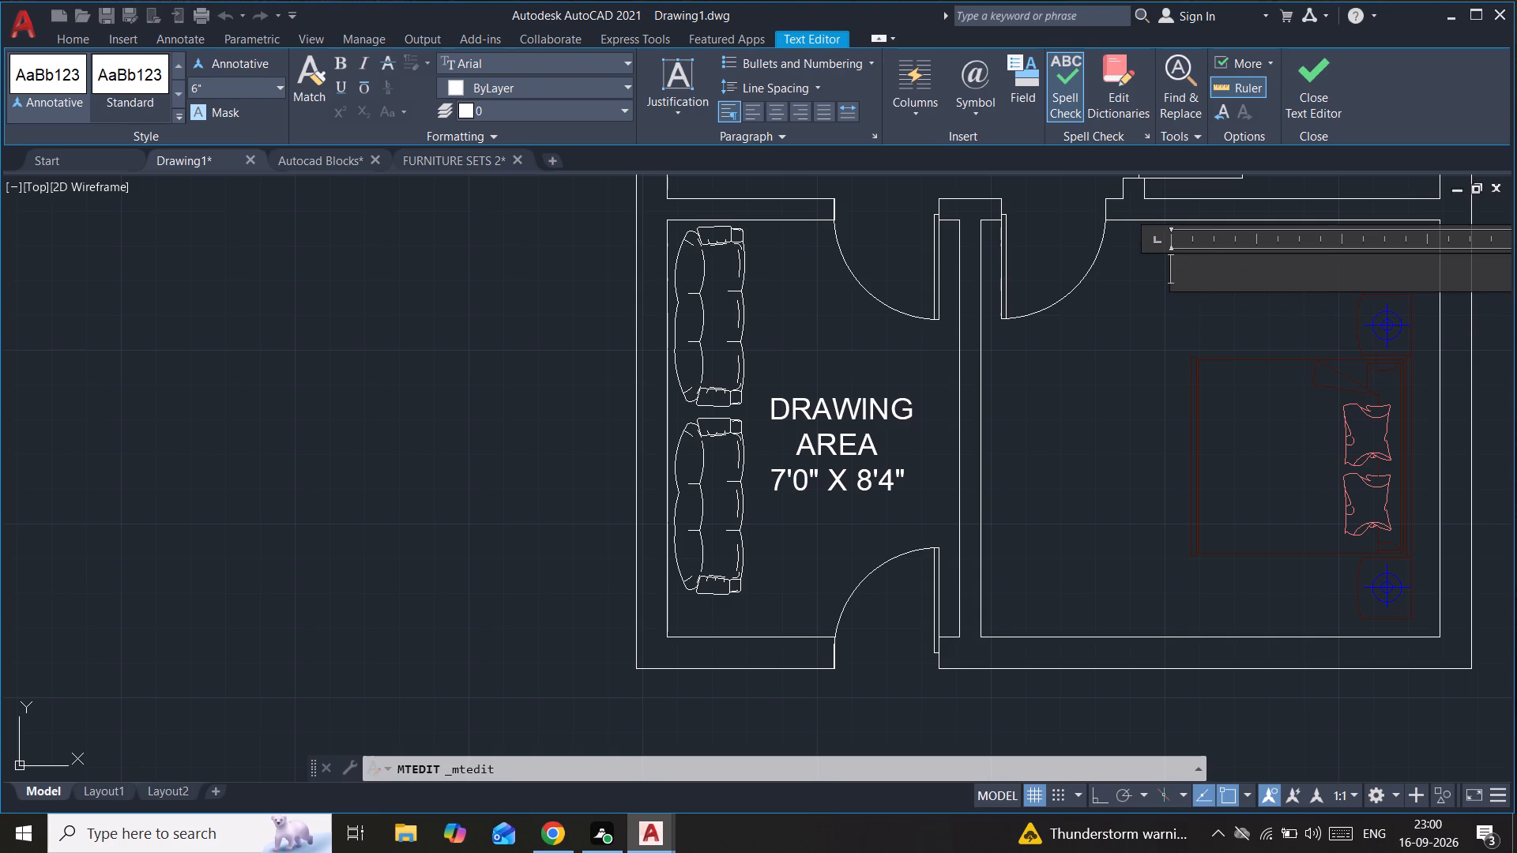
{"action": "type", "text": "BED ROOM"}
{"action": "key", "text": "space"}
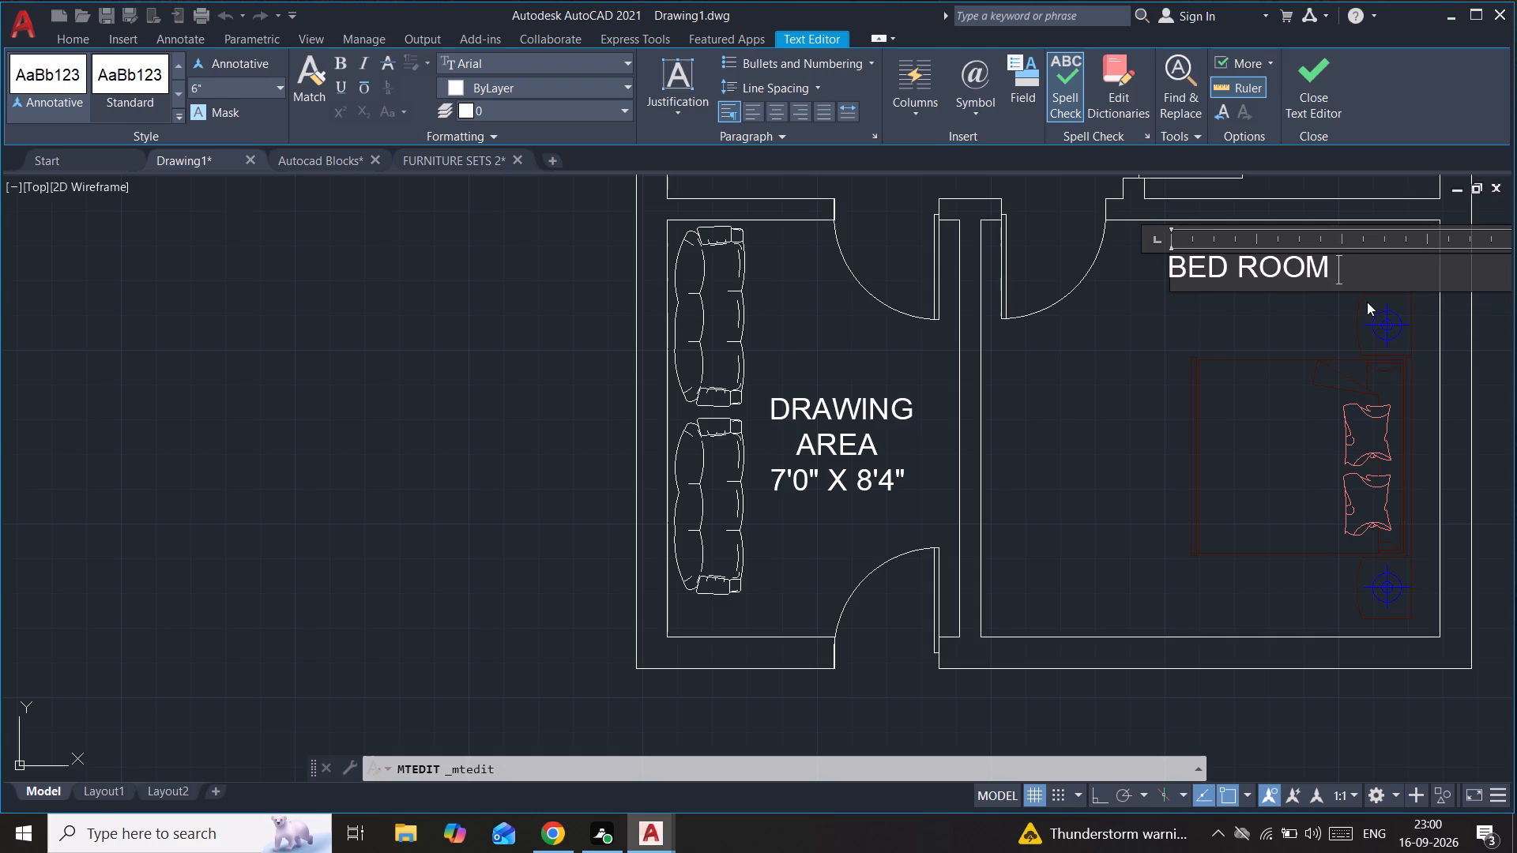
{"action": "key", "text": "2"}
{"action": "key", "text": "Return"}
{"action": "type", "text": "11'"}
{"action": "key", "text": "0"}
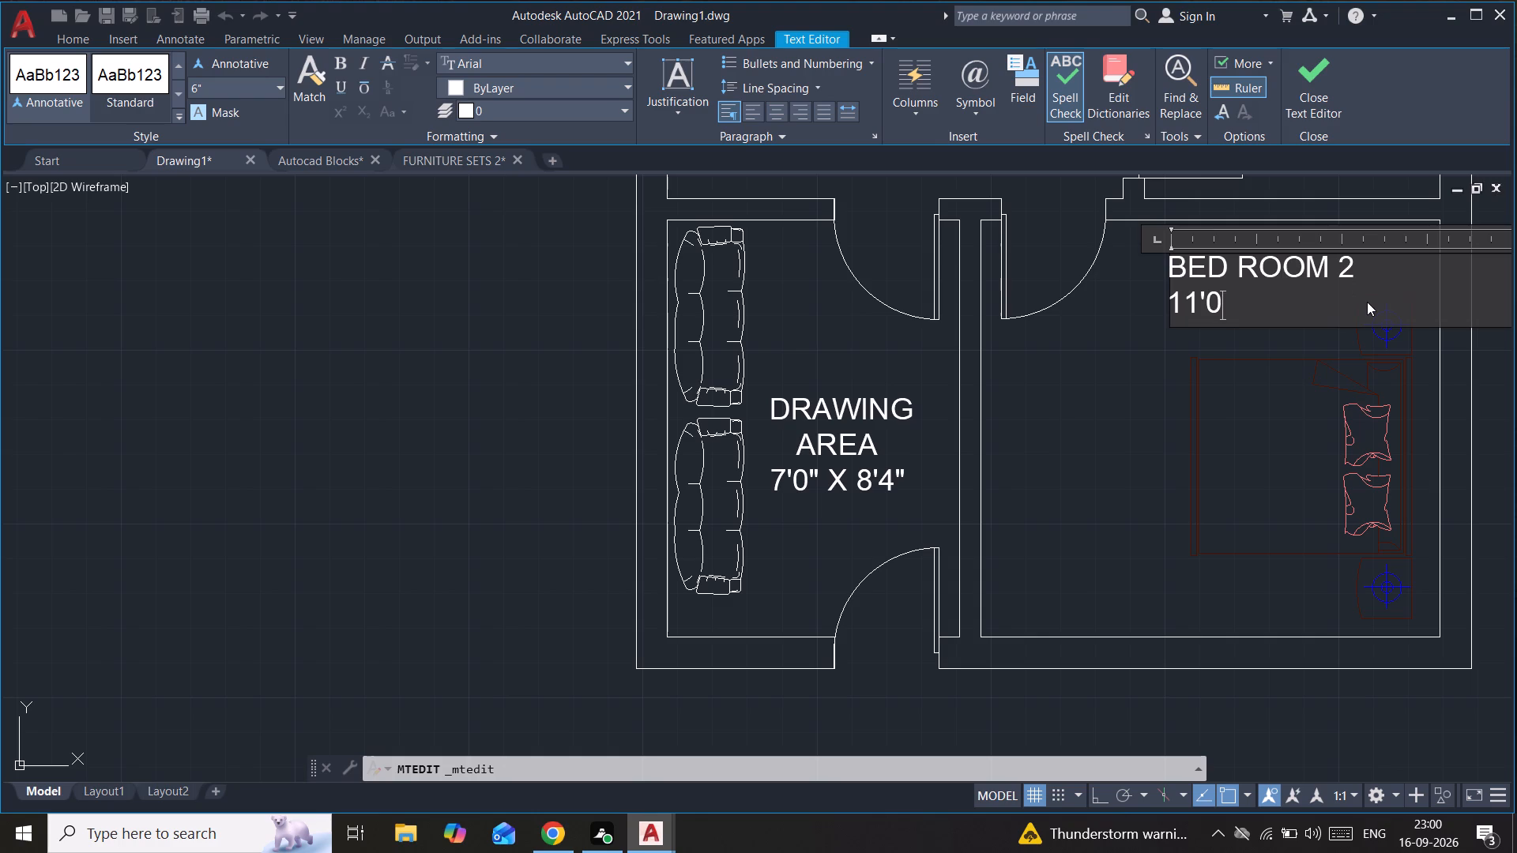
{"action": "type", "text": "\" X"}
{"action": "key", "text": "space"}
{"action": "type", "text": "10'0"}
{"action": "key", "text": "shift+quotedbl"}
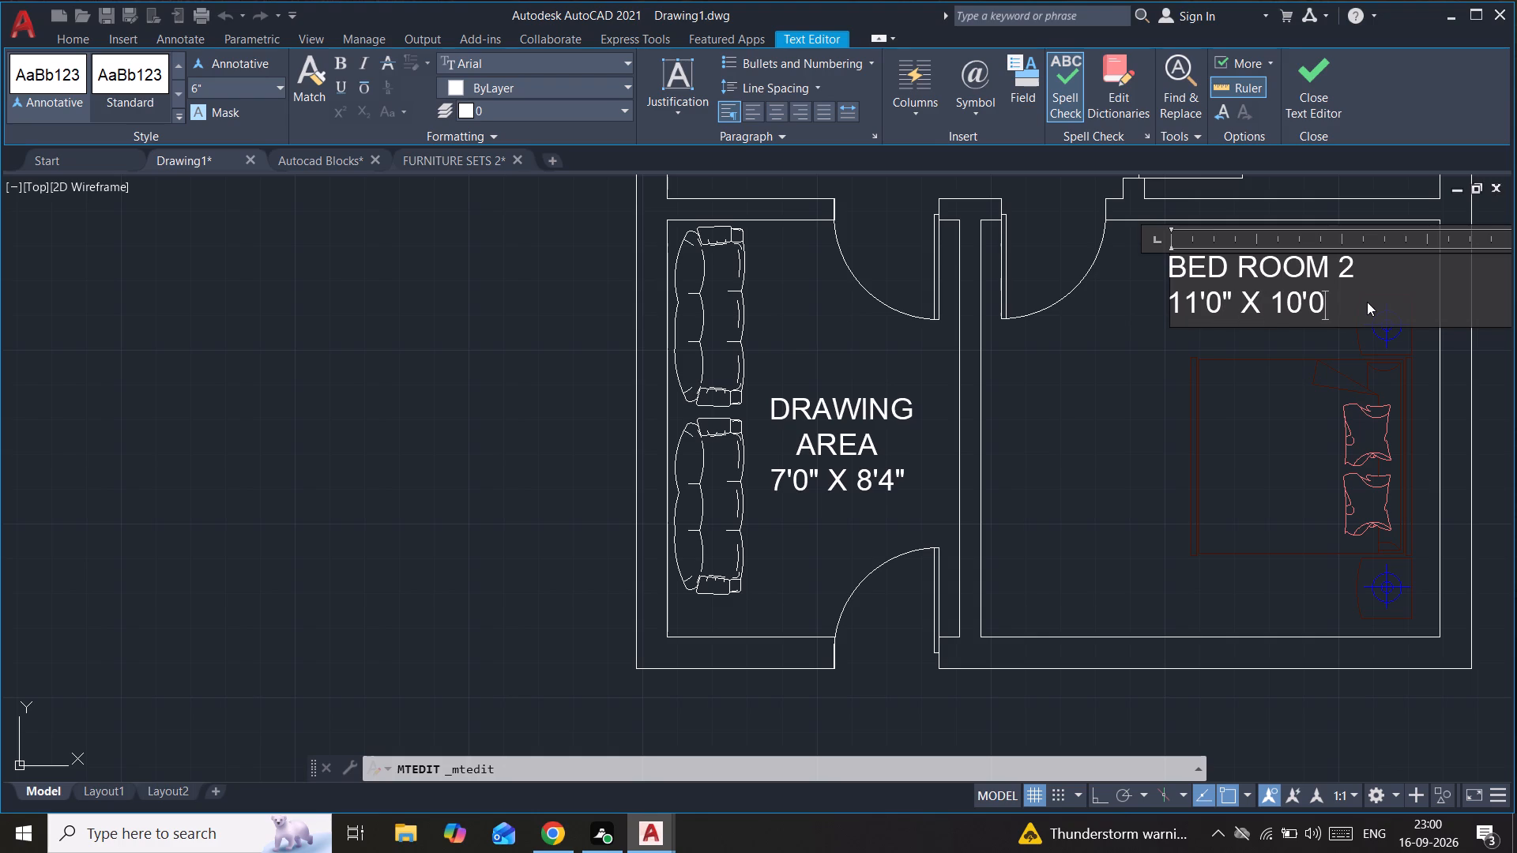
{"action": "left_click", "coordinate": [1106, 359]}
Copy the BEDROOM 1 label into both toilet rooms, one on each side of the staircase.
{"action": "middle_click_drag", "start_coordinate": [1101, 322], "coordinate": [1101, 339]}
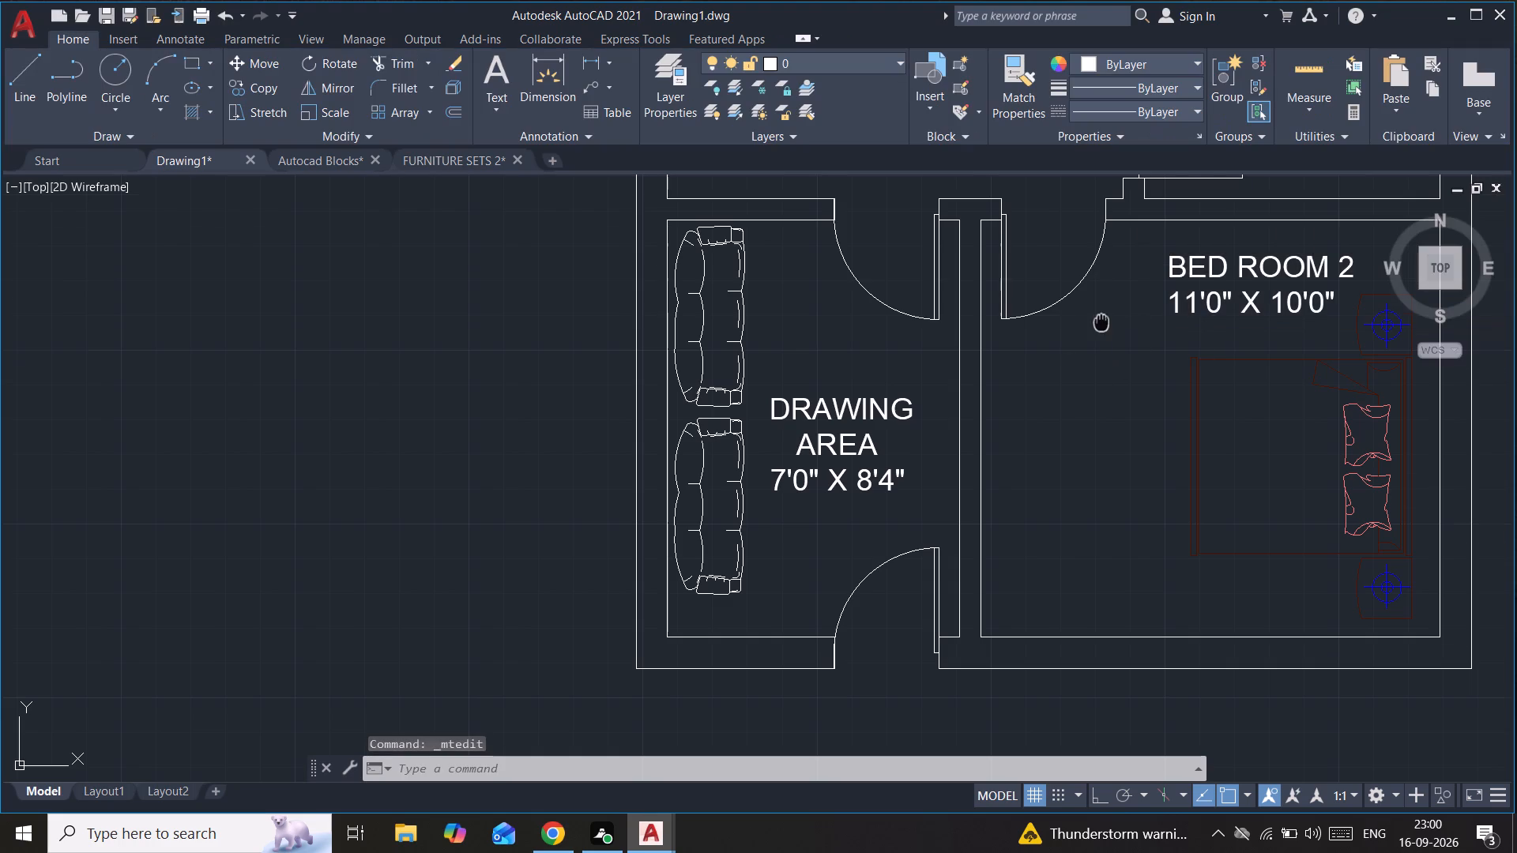
{"action": "middle_click_drag", "start_coordinate": [1101, 339], "coordinate": [997, 721]}
{"action": "scroll", "coordinate": [867, 545], "scroll_direction": "down", "scroll_amount": 1}
{"action": "middle_click_drag", "start_coordinate": [858, 515], "coordinate": [864, 584]}
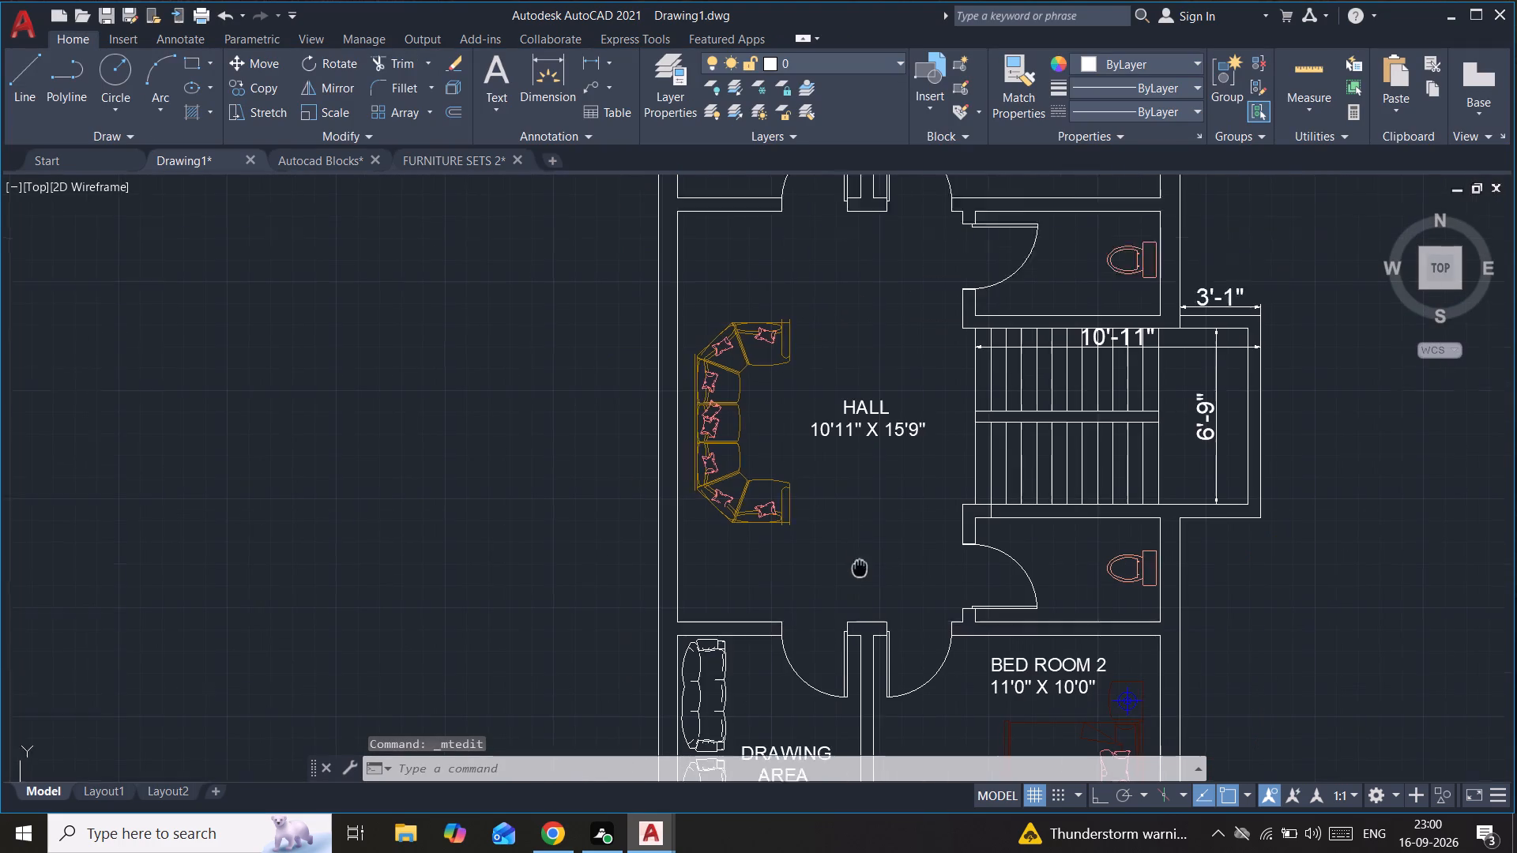
{"action": "middle_click_drag", "start_coordinate": [864, 584], "coordinate": [886, 783]}
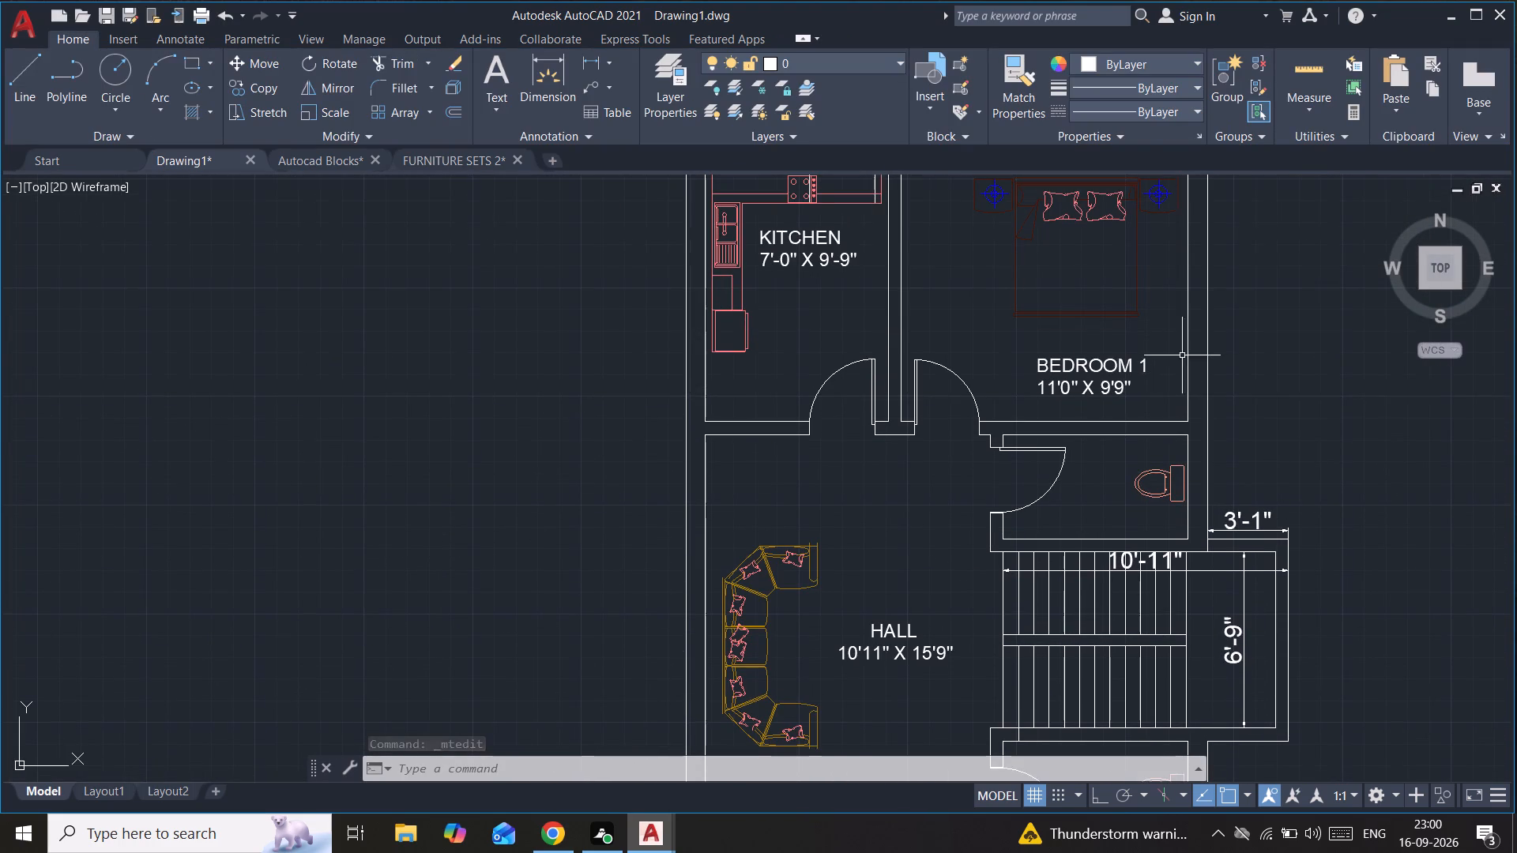
{"action": "scroll", "coordinate": [1038, 506], "scroll_direction": "down", "scroll_amount": 1}
{"action": "middle_click_drag", "start_coordinate": [1038, 506], "coordinate": [886, 336]}
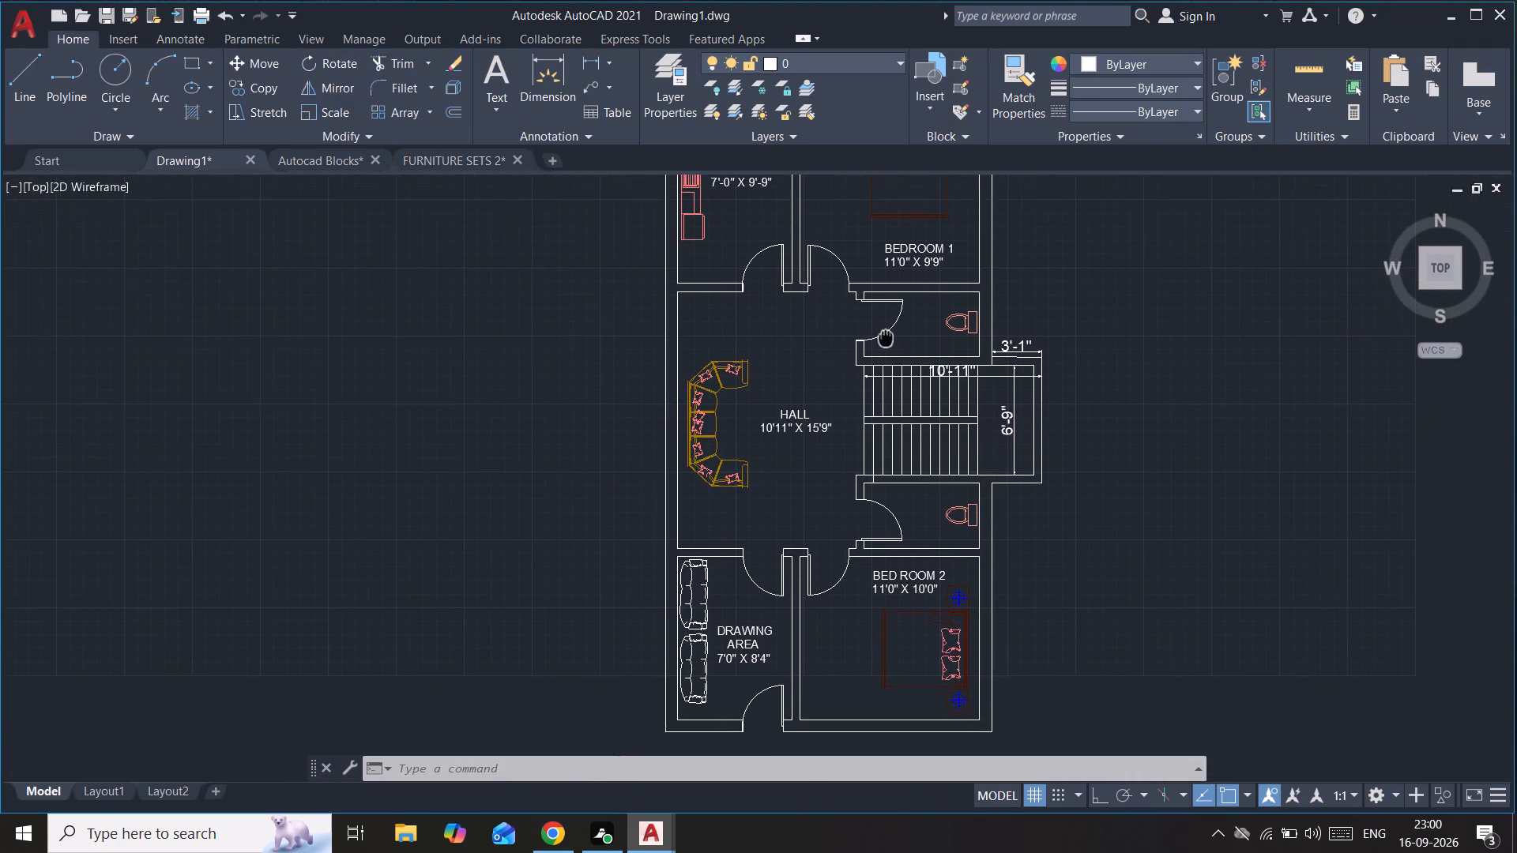
{"action": "middle_click_drag", "start_coordinate": [886, 336], "coordinate": [845, 420]}
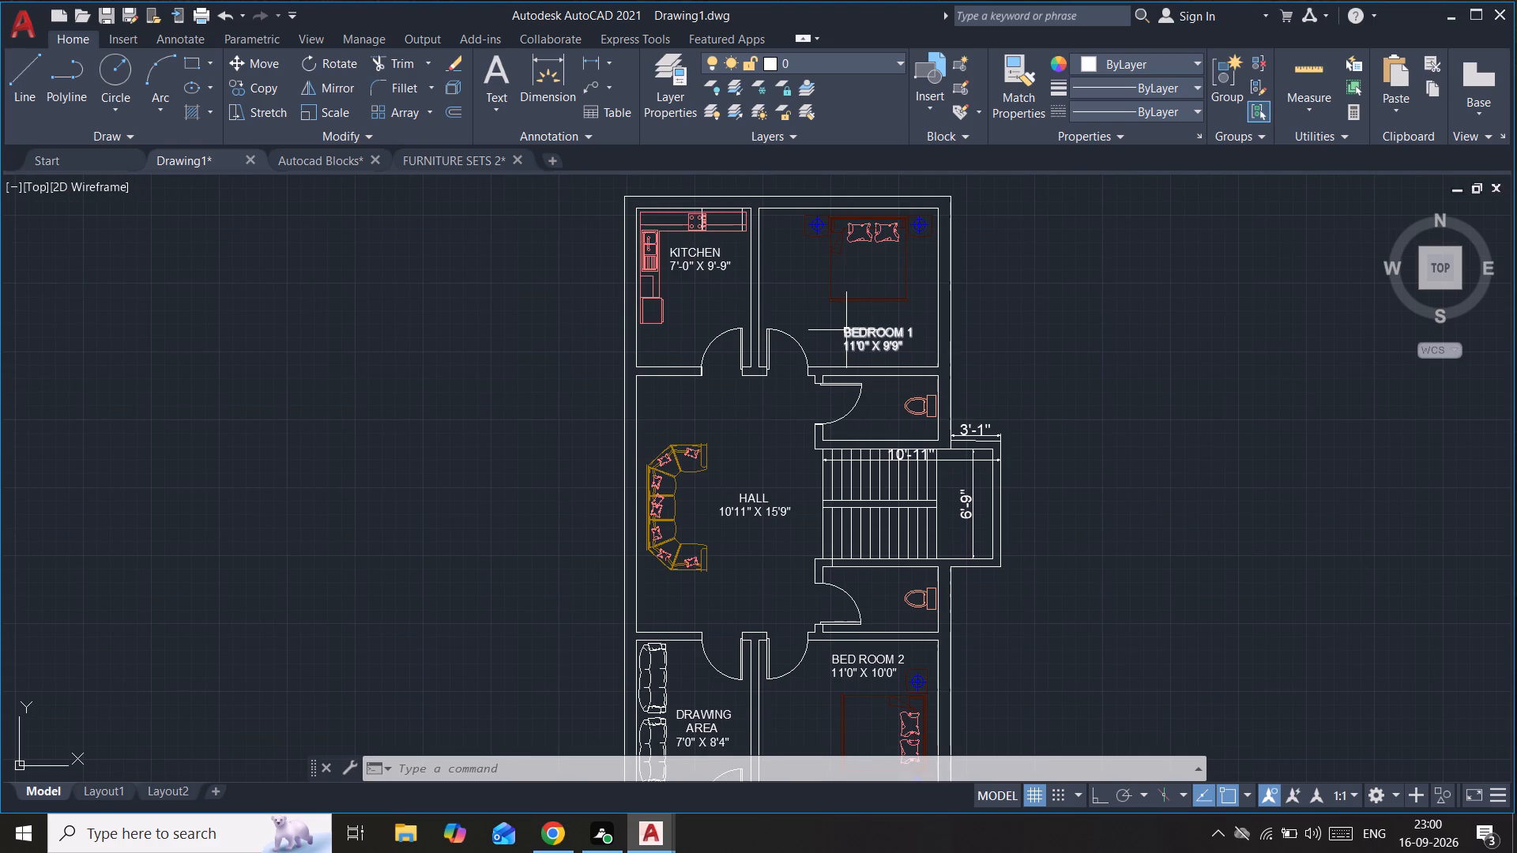
{"action": "left_click", "coordinate": [851, 333]}
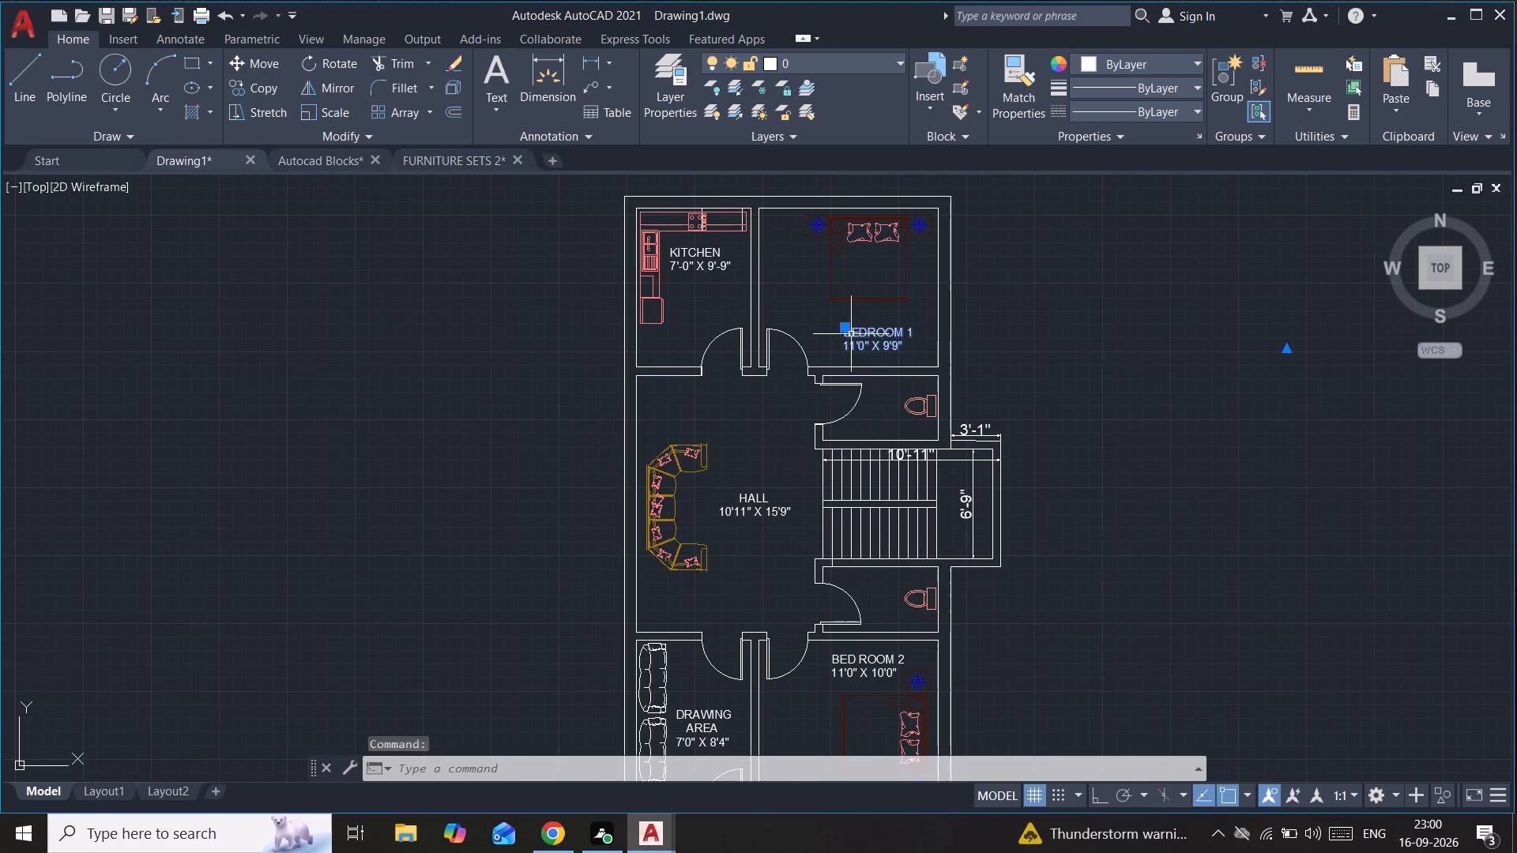
{"action": "left_click", "coordinate": [265, 86]}
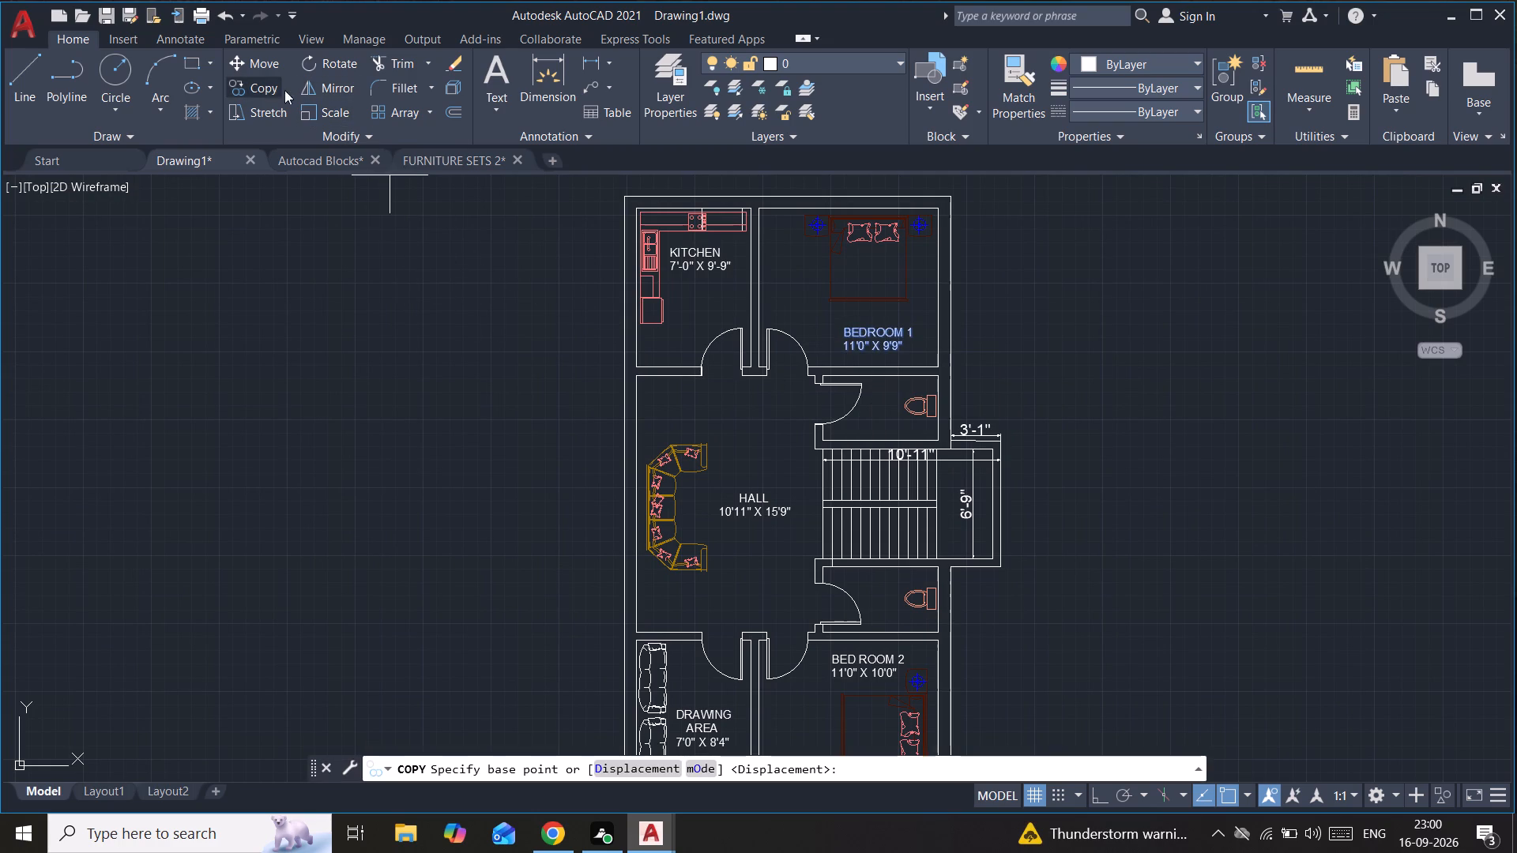
{"action": "left_click", "coordinate": [871, 335]}
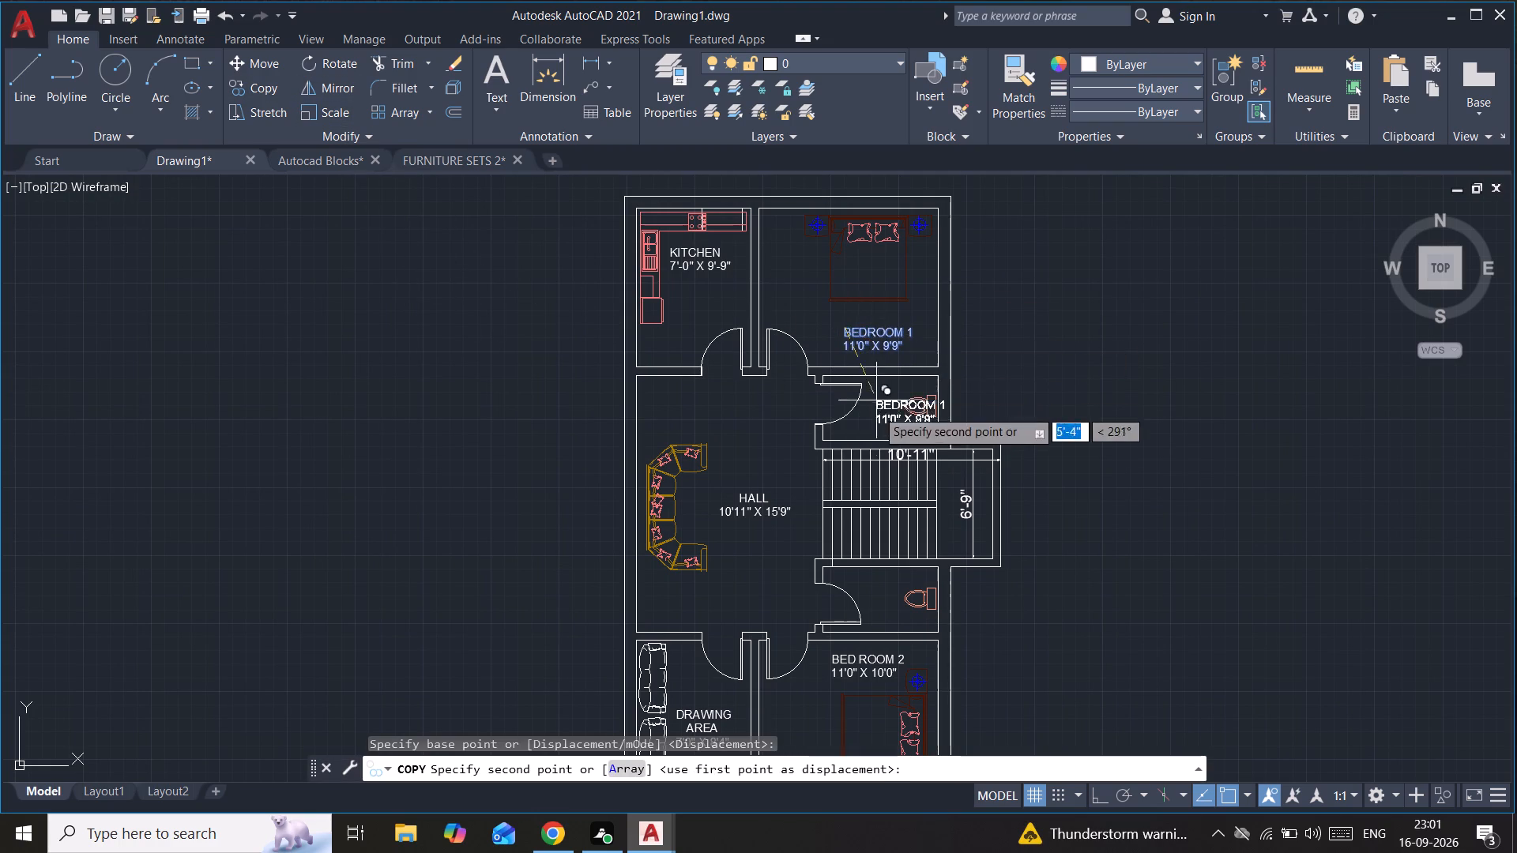
{"action": "scroll", "coordinate": [860, 435], "scroll_direction": "up", "scroll_amount": 3}
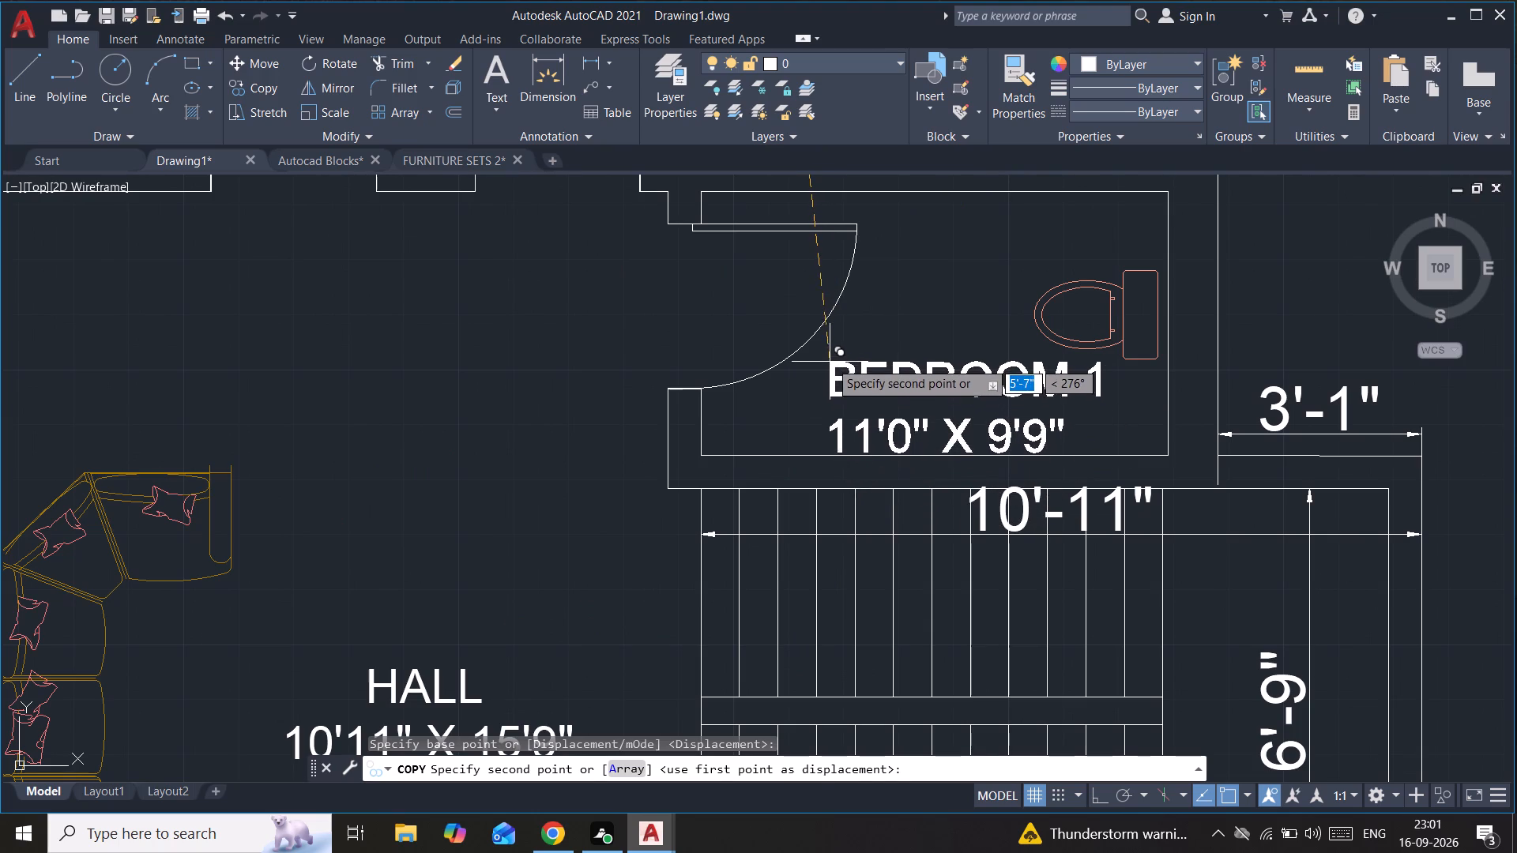
{"action": "left_click", "coordinate": [827, 357]}
{"action": "scroll", "coordinate": [917, 519], "scroll_direction": "down", "scroll_amount": 1}
{"action": "middle_click_drag", "start_coordinate": [908, 520], "coordinate": [860, 141]}
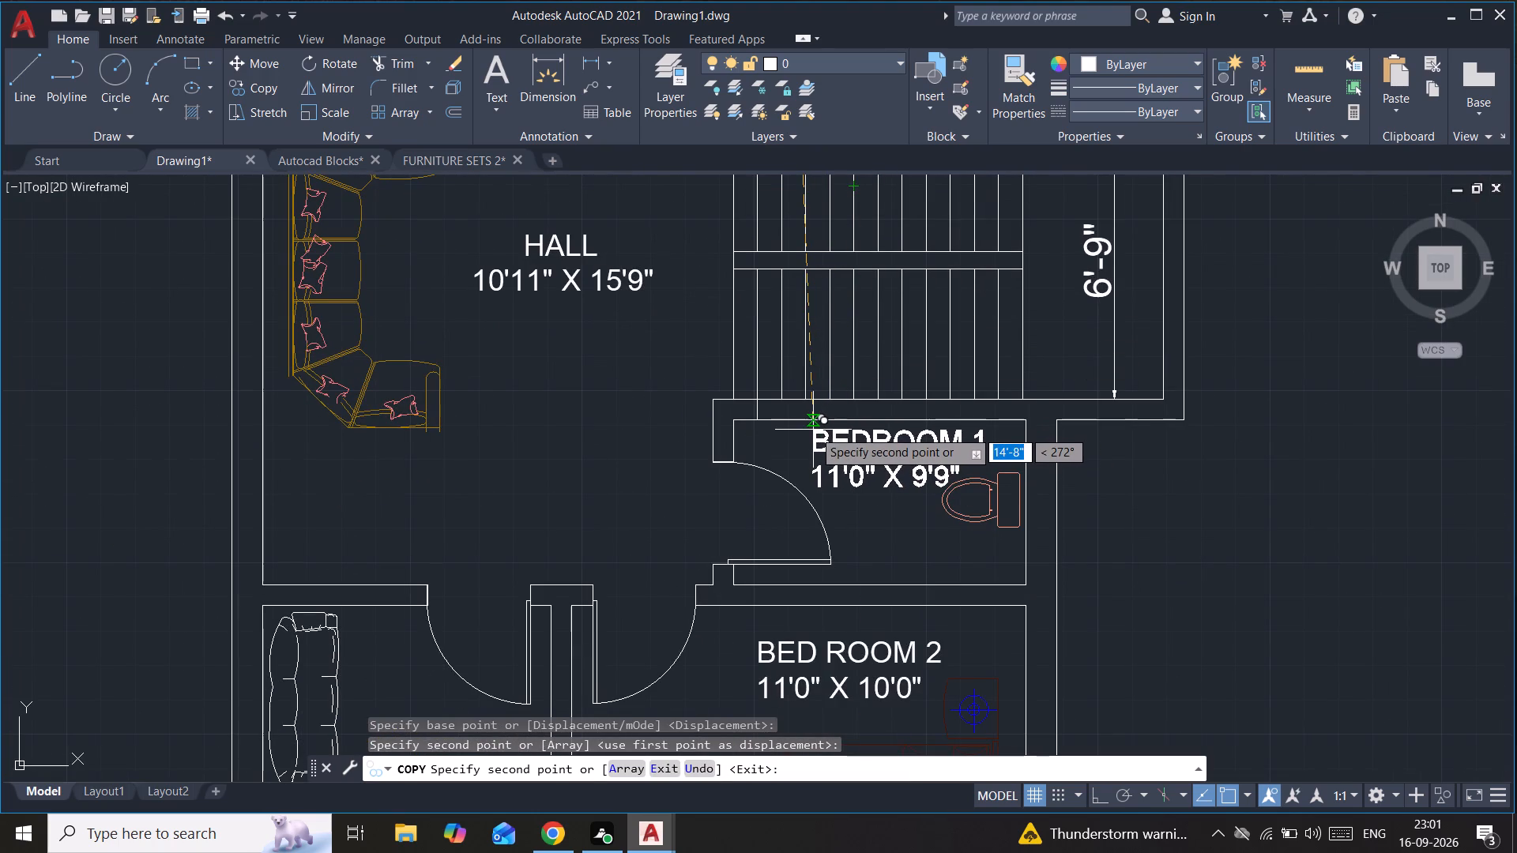
{"action": "left_click", "coordinate": [806, 430]}
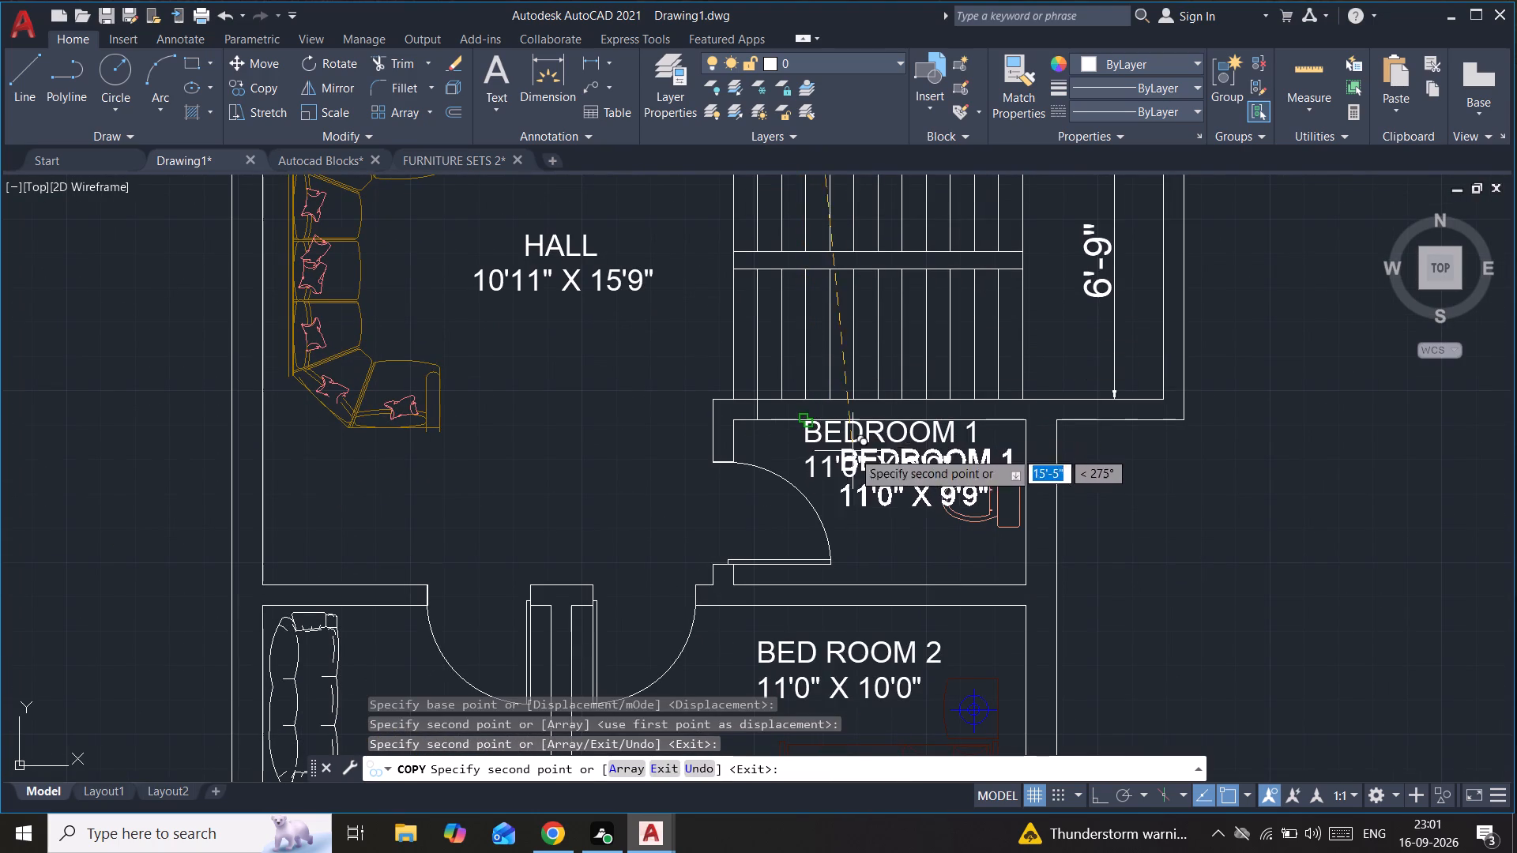
{"action": "key", "text": "Escape"}
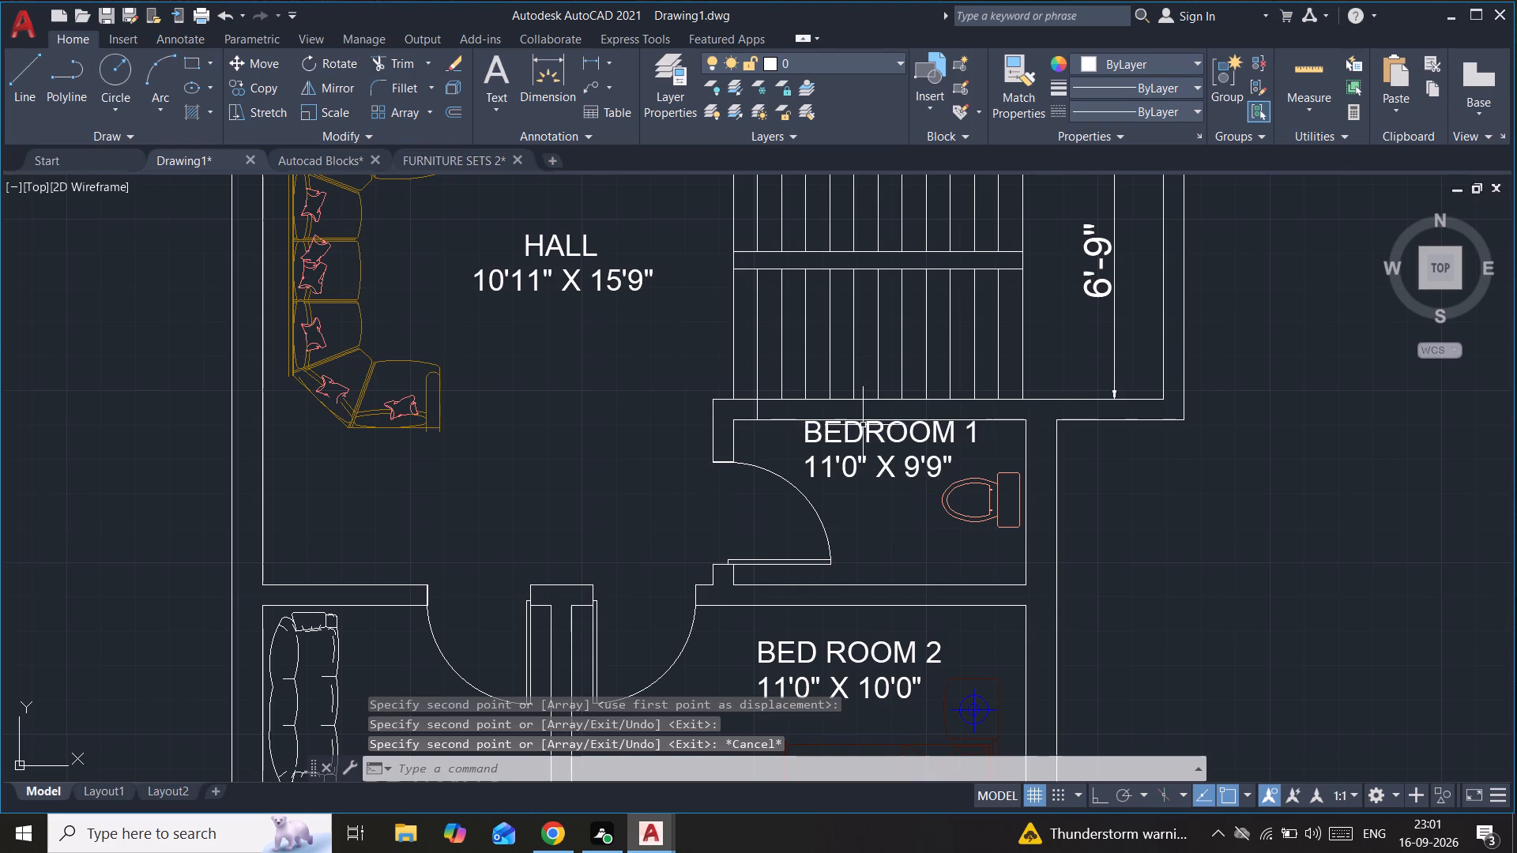
Move the copied BEDROOM 1 label within the toilet room between the staircase and BED ROOM 2.
{"action": "left_click", "coordinate": [863, 425]}
{"action": "scroll", "coordinate": [855, 442], "scroll_direction": "up", "scroll_amount": 1}
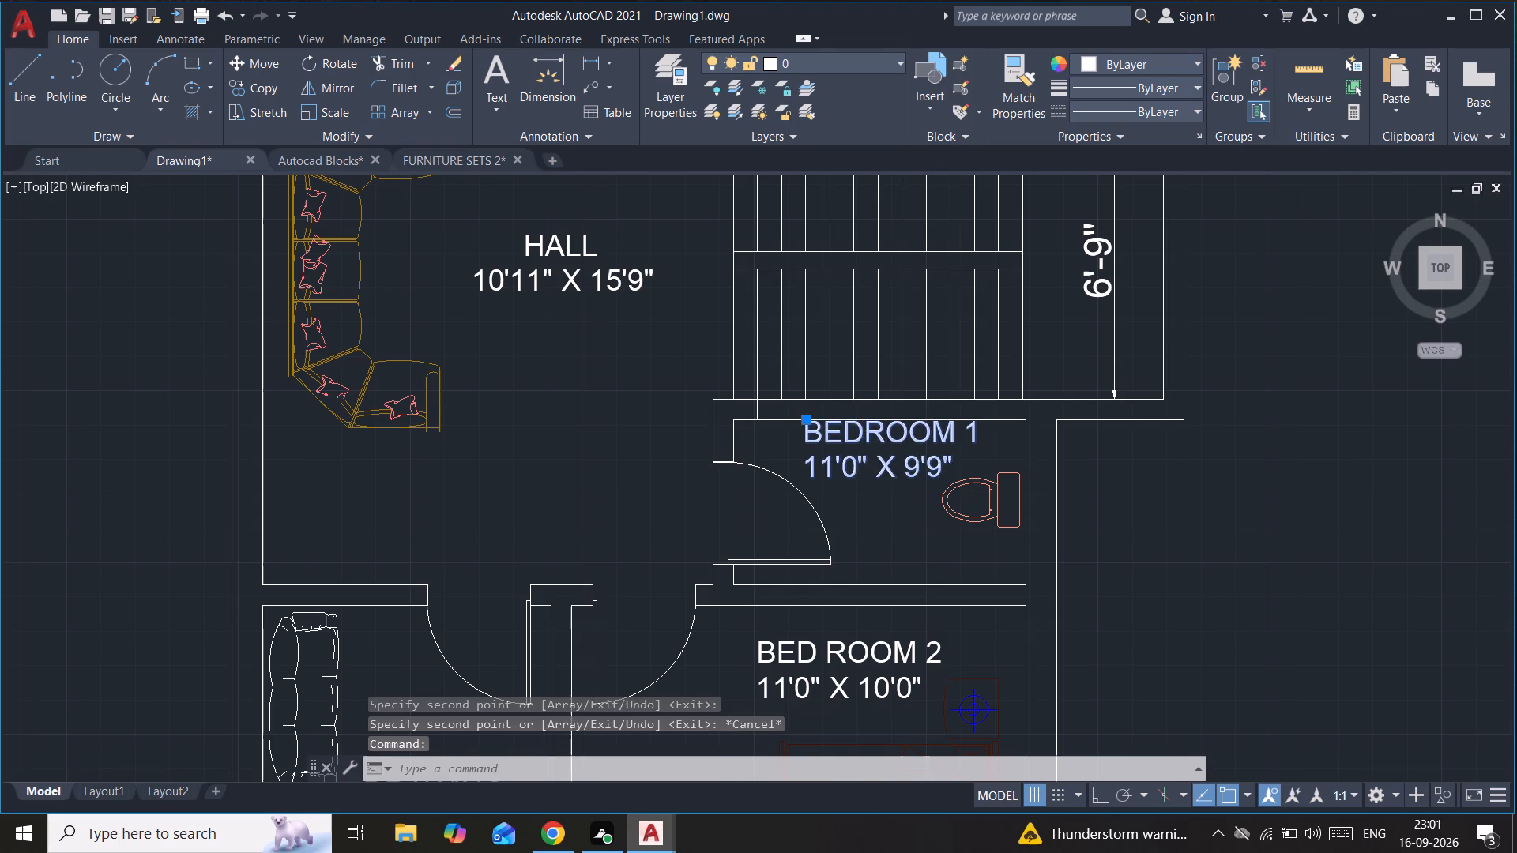
{"action": "middle_click_drag", "start_coordinate": [855, 444], "coordinate": [851, 435]}
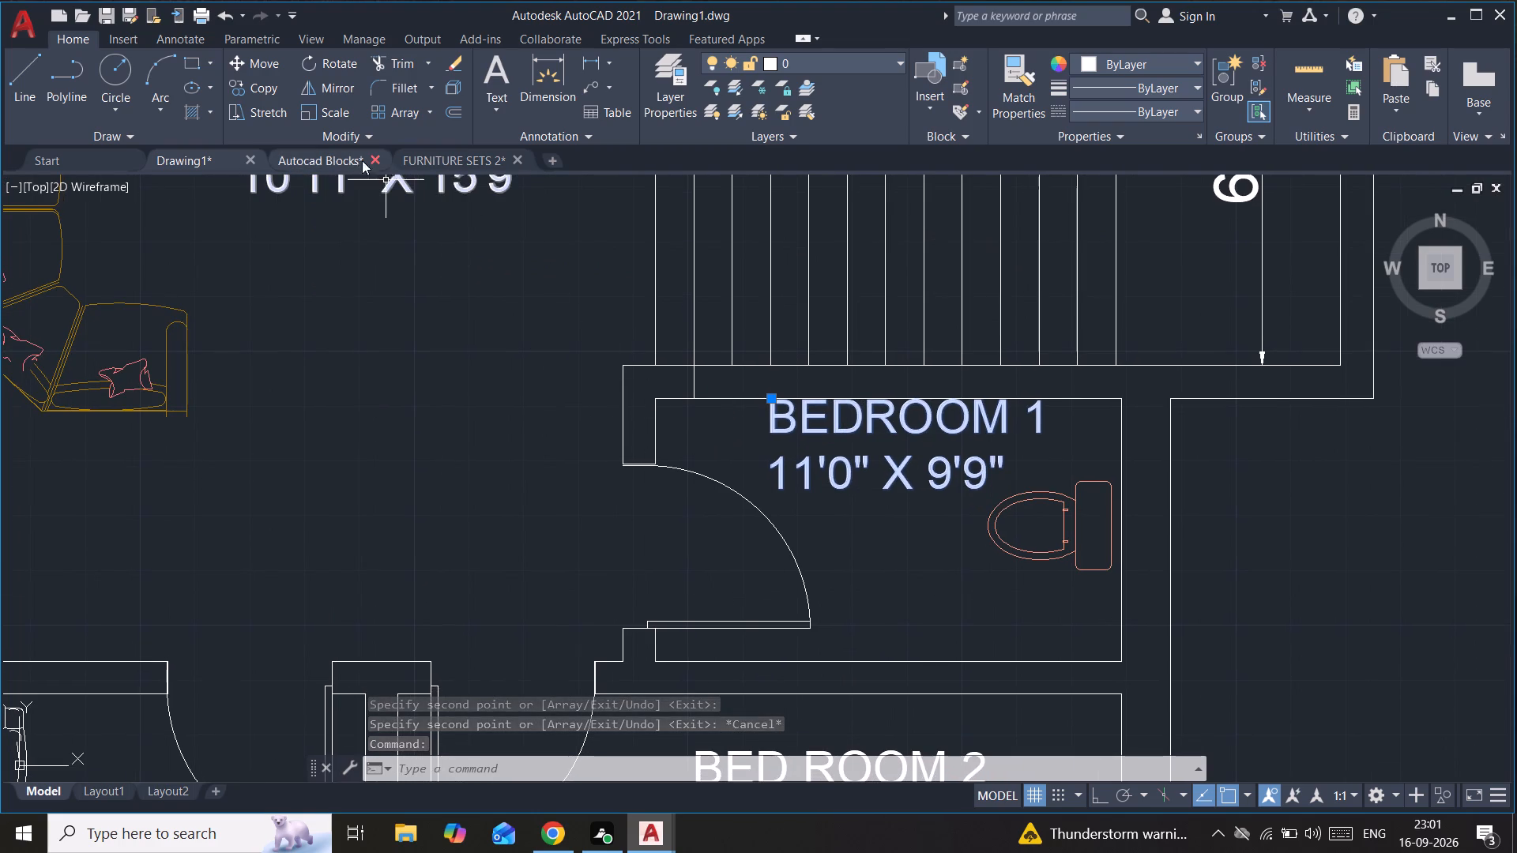
{"action": "left_click", "coordinate": [265, 59]}
{"action": "left_click", "coordinate": [882, 426]}
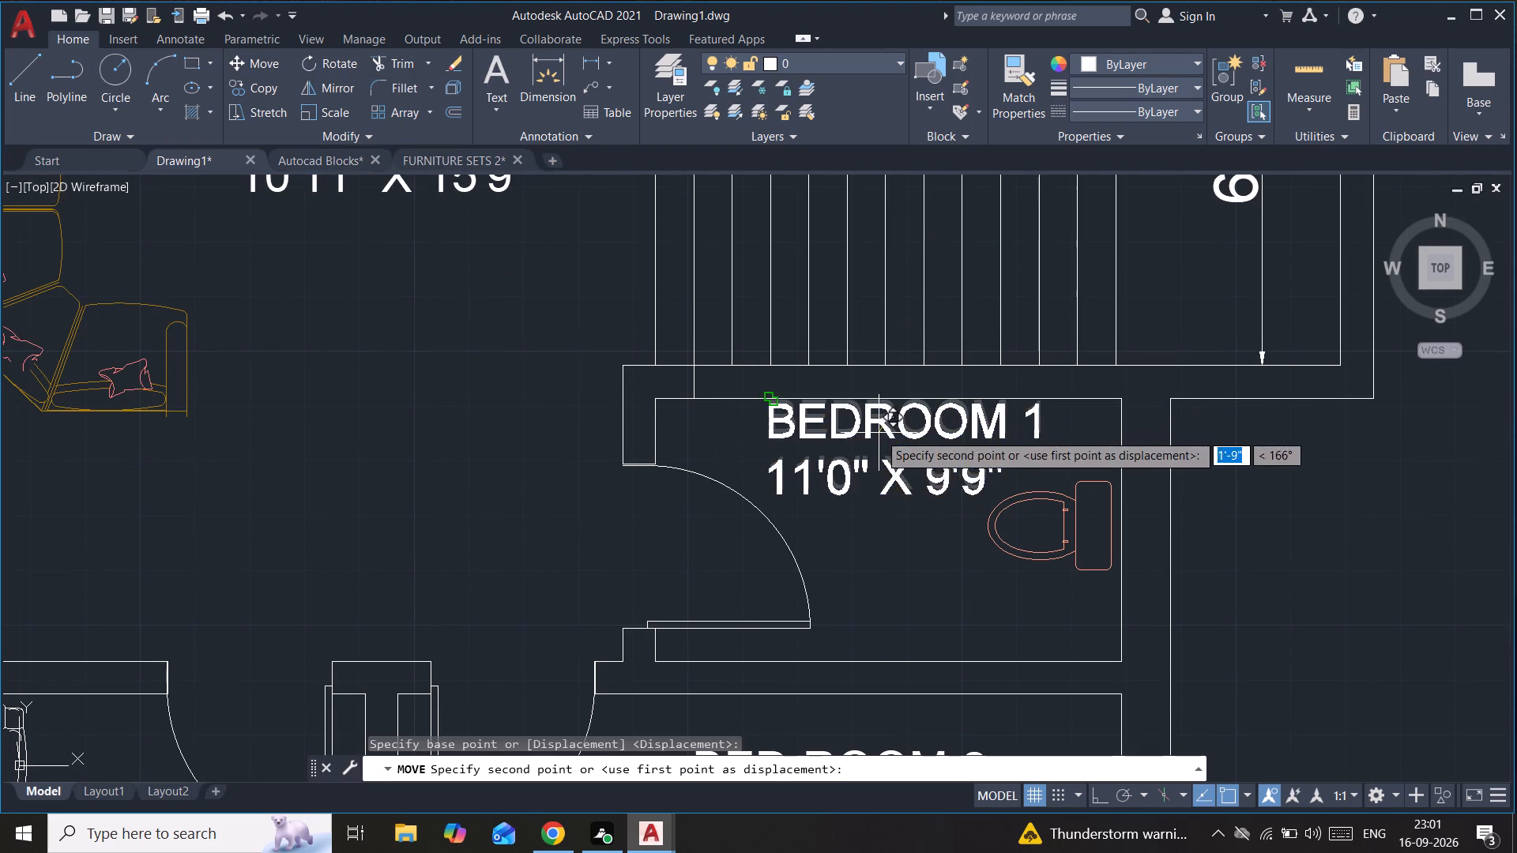
{"action": "left_click", "coordinate": [883, 445]}
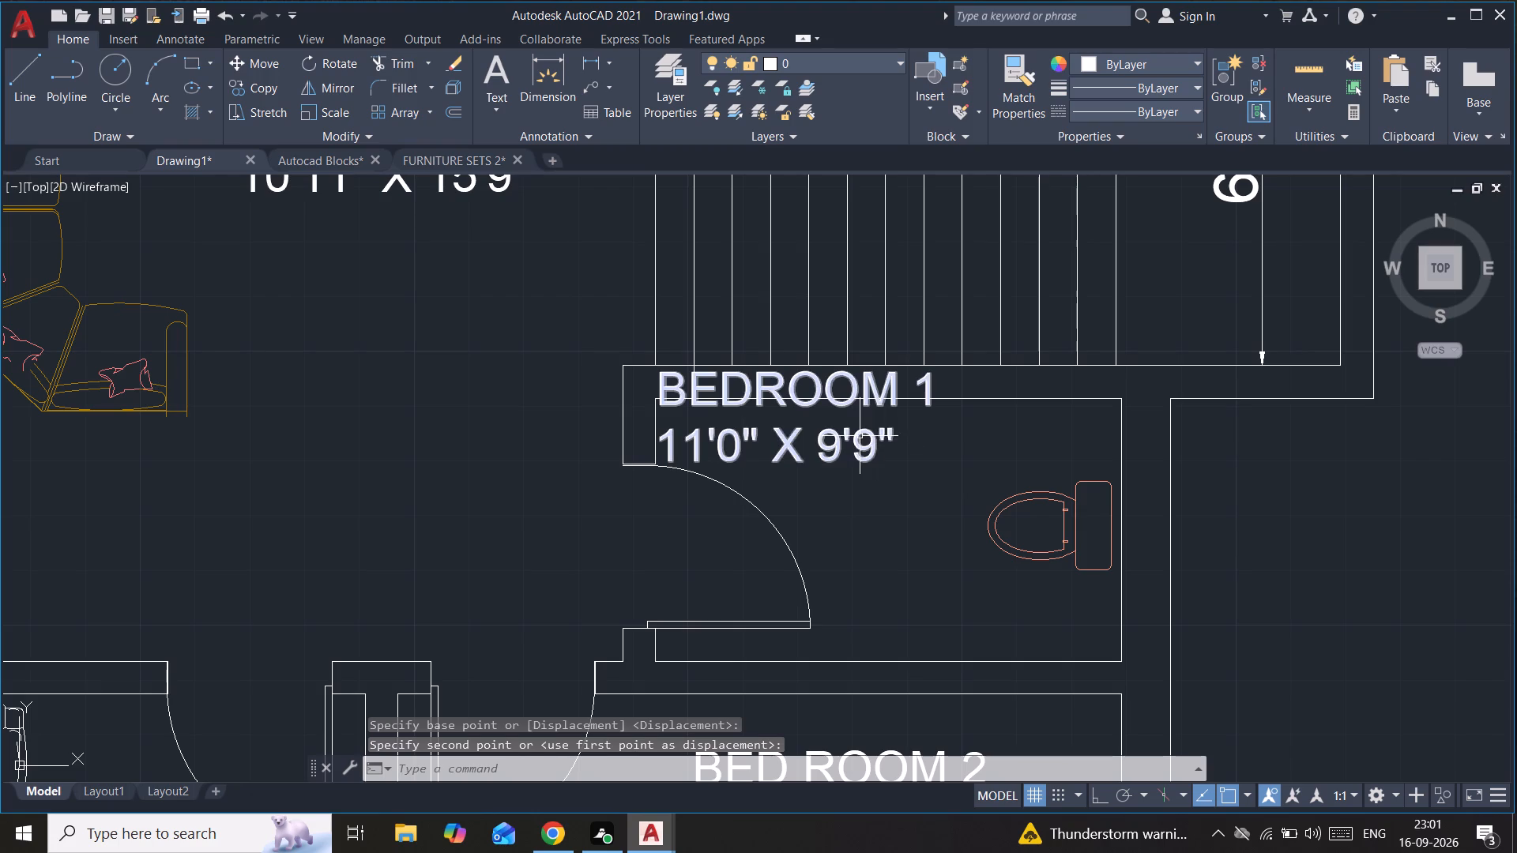
Move the BEDROOM 1 label off the wall into the toilet room between the staircase and BED ROOM 2.
{"action": "left_click", "coordinate": [822, 434]}
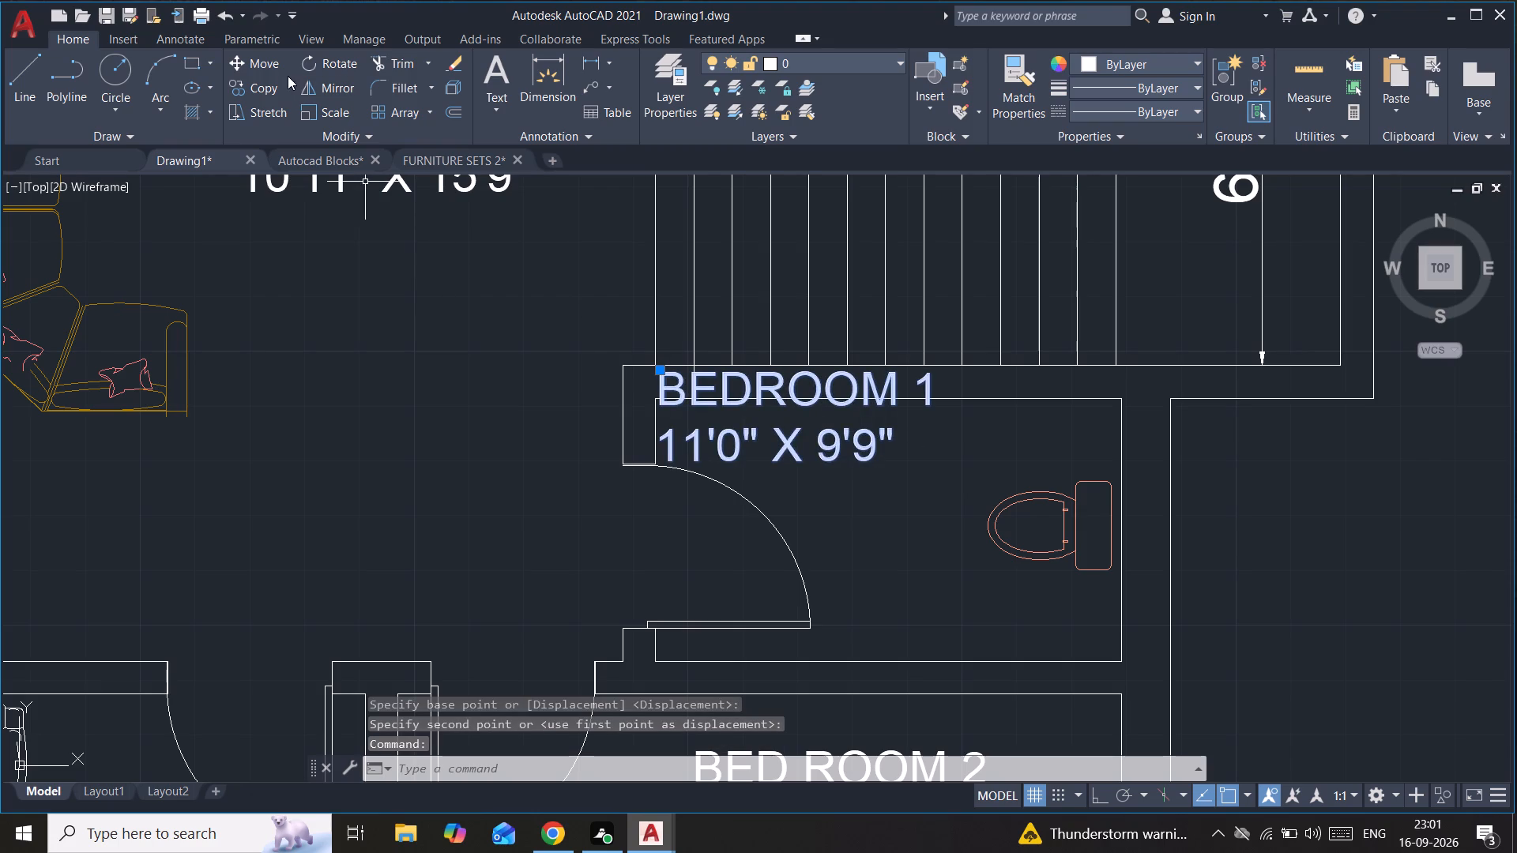
{"action": "left_click", "coordinate": [268, 67]}
{"action": "left_click", "coordinate": [764, 416]}
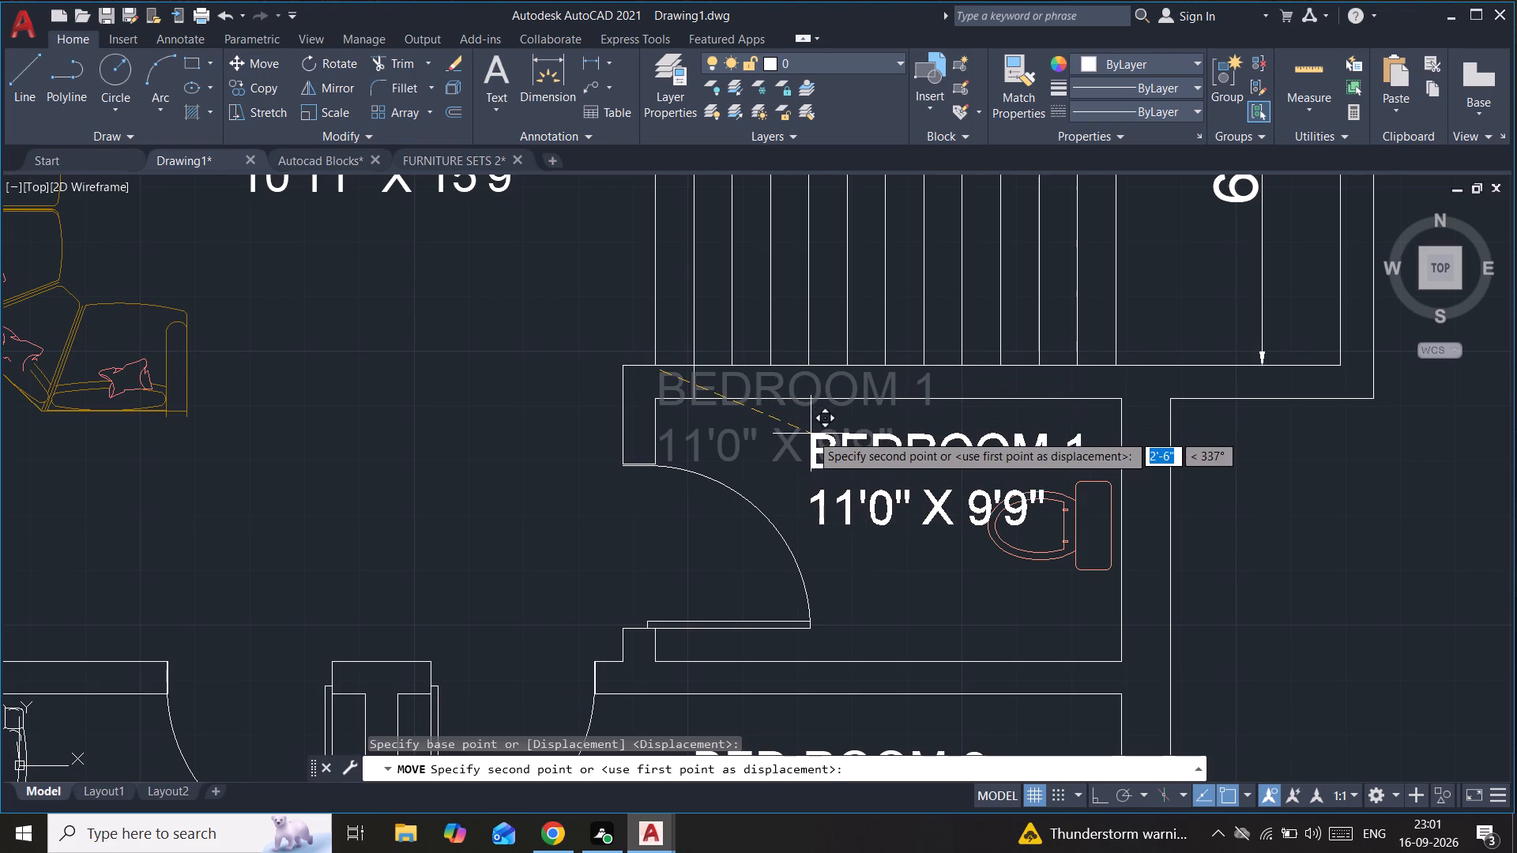
{"action": "left_click", "coordinate": [774, 430]}
{"action": "key", "text": "Escape"}
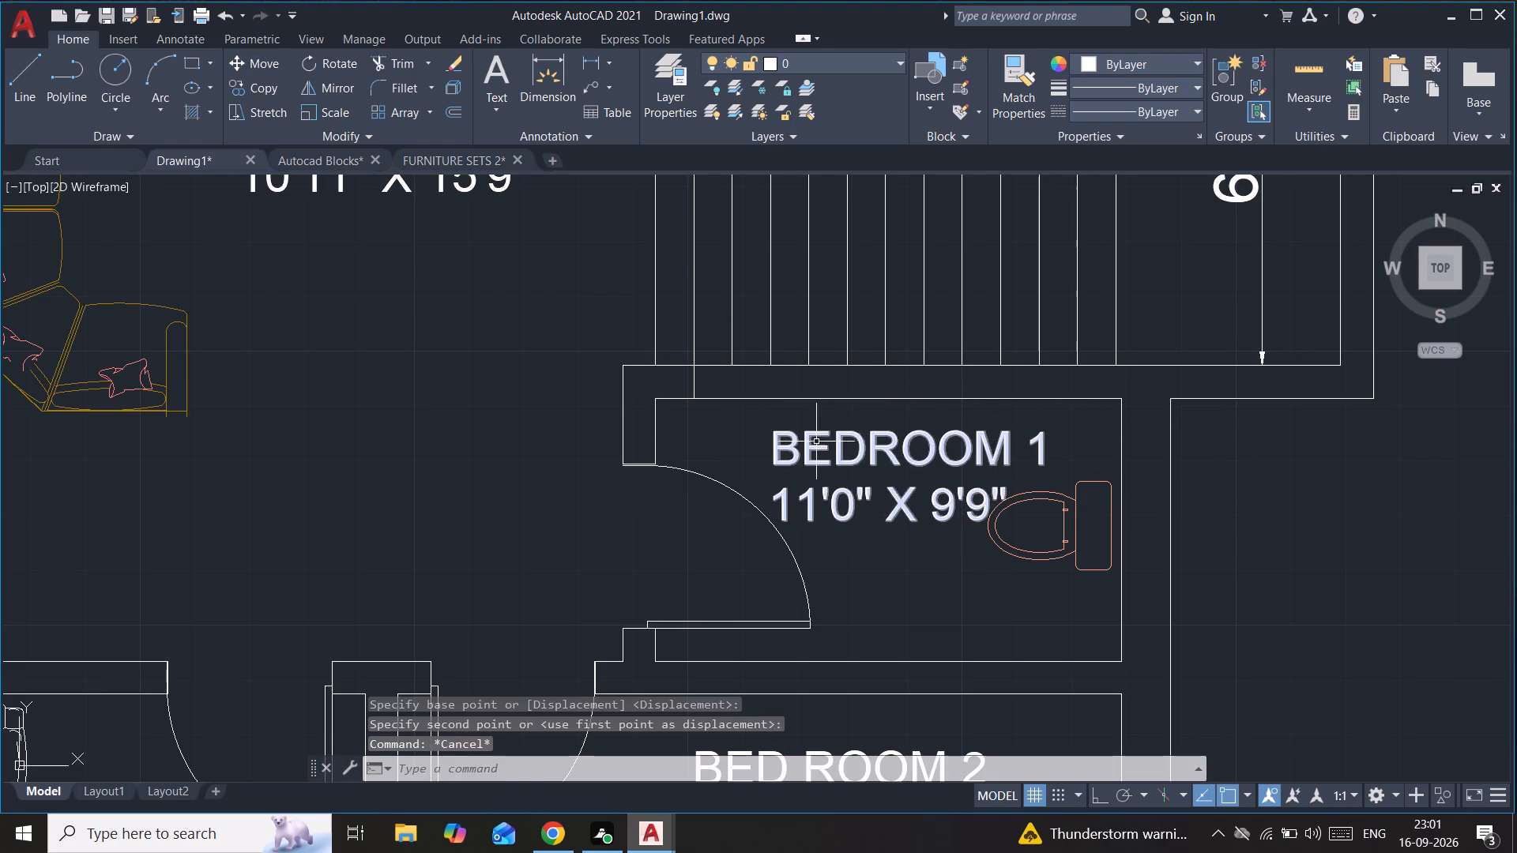
Replace the label text in the toilet beside BED ROOM 2 with TOILET and a second line reading 7'0" X 4'0".
{"action": "double_click", "coordinate": [824, 442]}
{"action": "triple_click", "coordinate": [928, 448]}
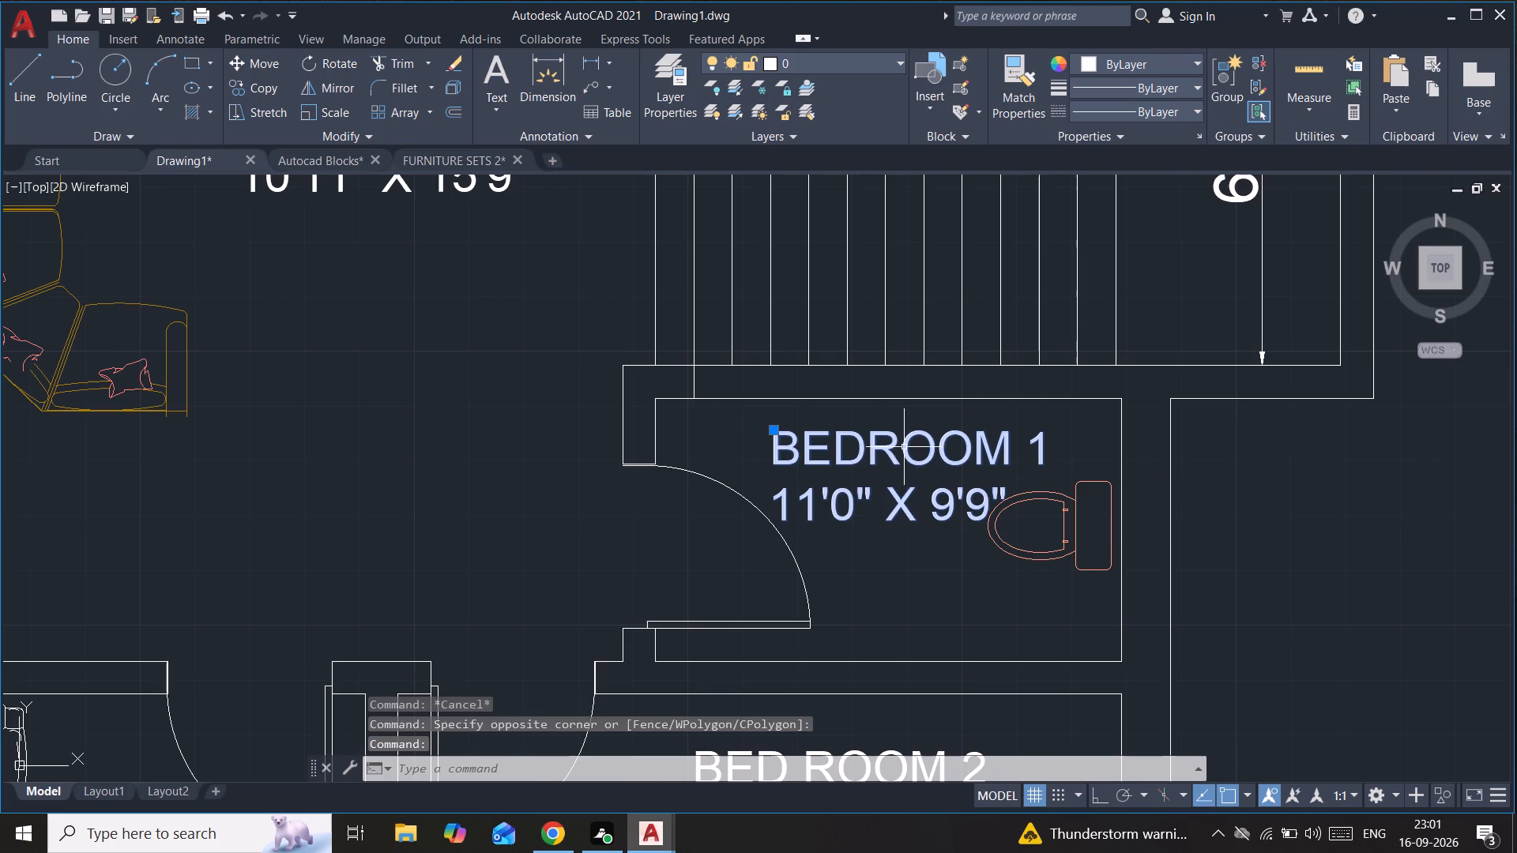
{"action": "double_click", "coordinate": [904, 447]}
{"action": "left_click", "coordinate": [1016, 508]}
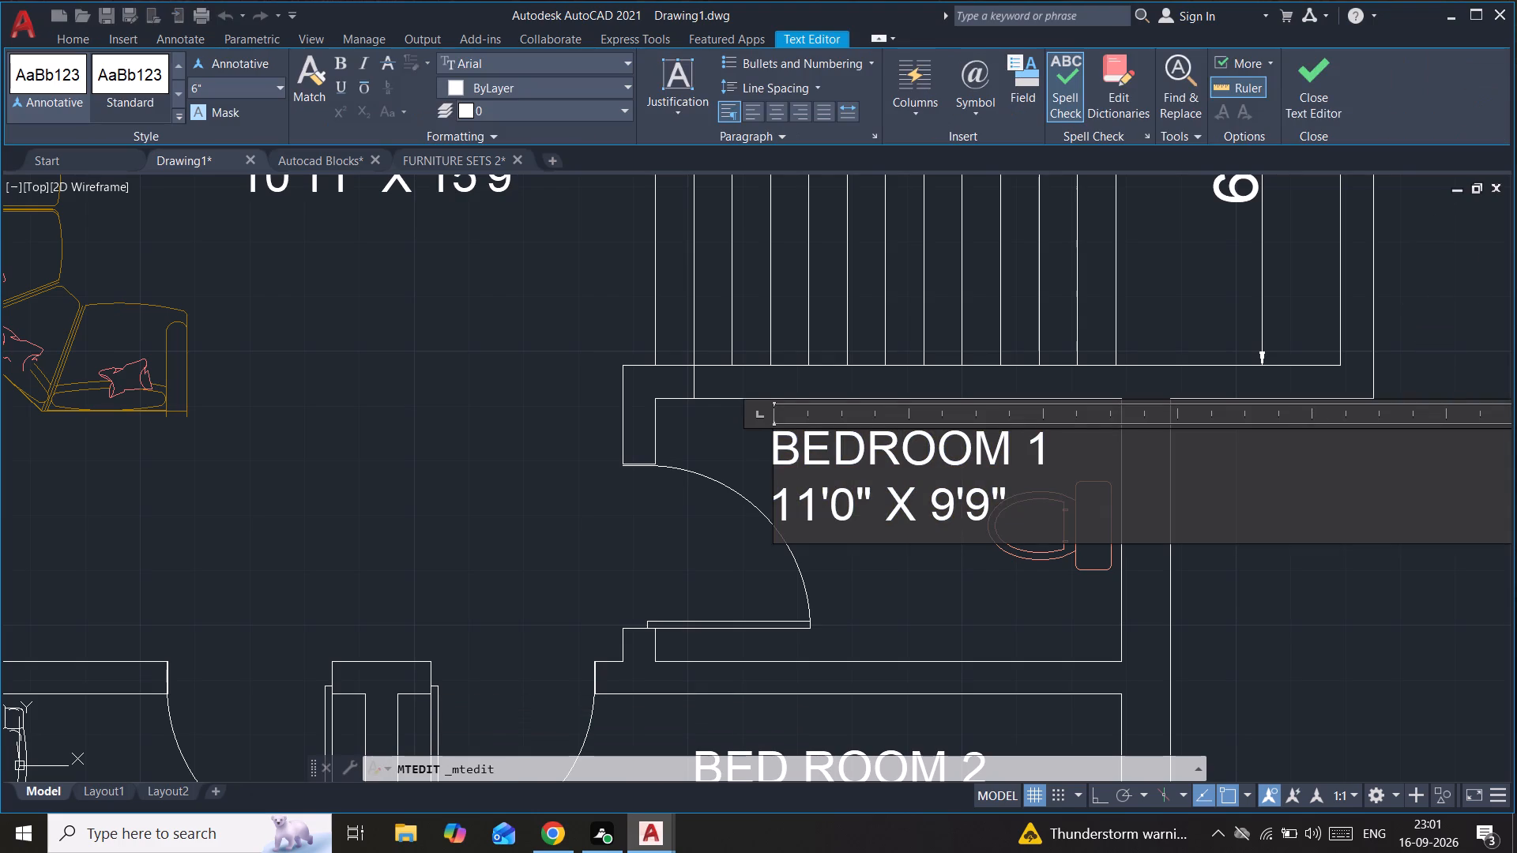
{"action": "key", "text": "BackSpace"}
{"action": "key", "text": "BackSpace"}
{"action": "key", "text": "BackSpace"}
{"action": "key", "text": "BackSpace"}
{"action": "key", "text": "BackSpace"}
{"action": "key", "text": "BackSpace"}
{"action": "key", "text": "BackSpace"}
{"action": "key", "text": "BackSpace"}
{"action": "key", "text": "BackSpace"}
{"action": "key", "text": "BackSpace"}
{"action": "key", "text": "BackSpace"}
{"action": "key", "text": "BackSpace"}
{"action": "key", "text": "BackSpace"}
{"action": "key", "text": "BackSpace"}
{"action": "key", "text": "BackSpace"}
{"action": "key", "text": "BackSpace"}
{"action": "key", "text": "BackSpace"}
{"action": "key", "text": "BackSpace"}
{"action": "key", "text": "BackSpace"}
{"action": "key", "text": "BackSpace"}
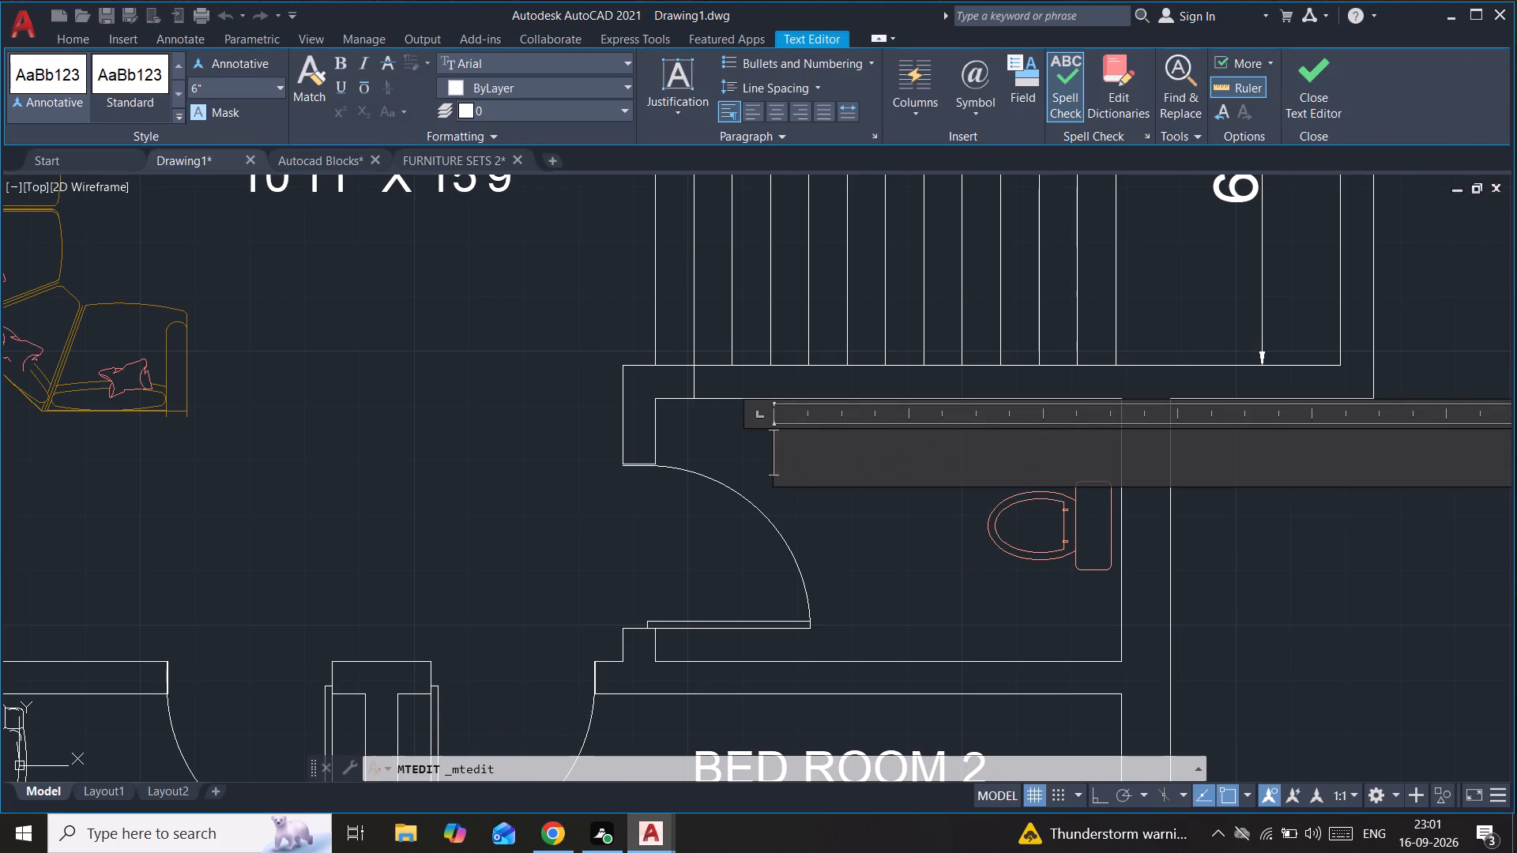
{"action": "type", "text": "TOILET"}
{"action": "key", "text": "Return"}
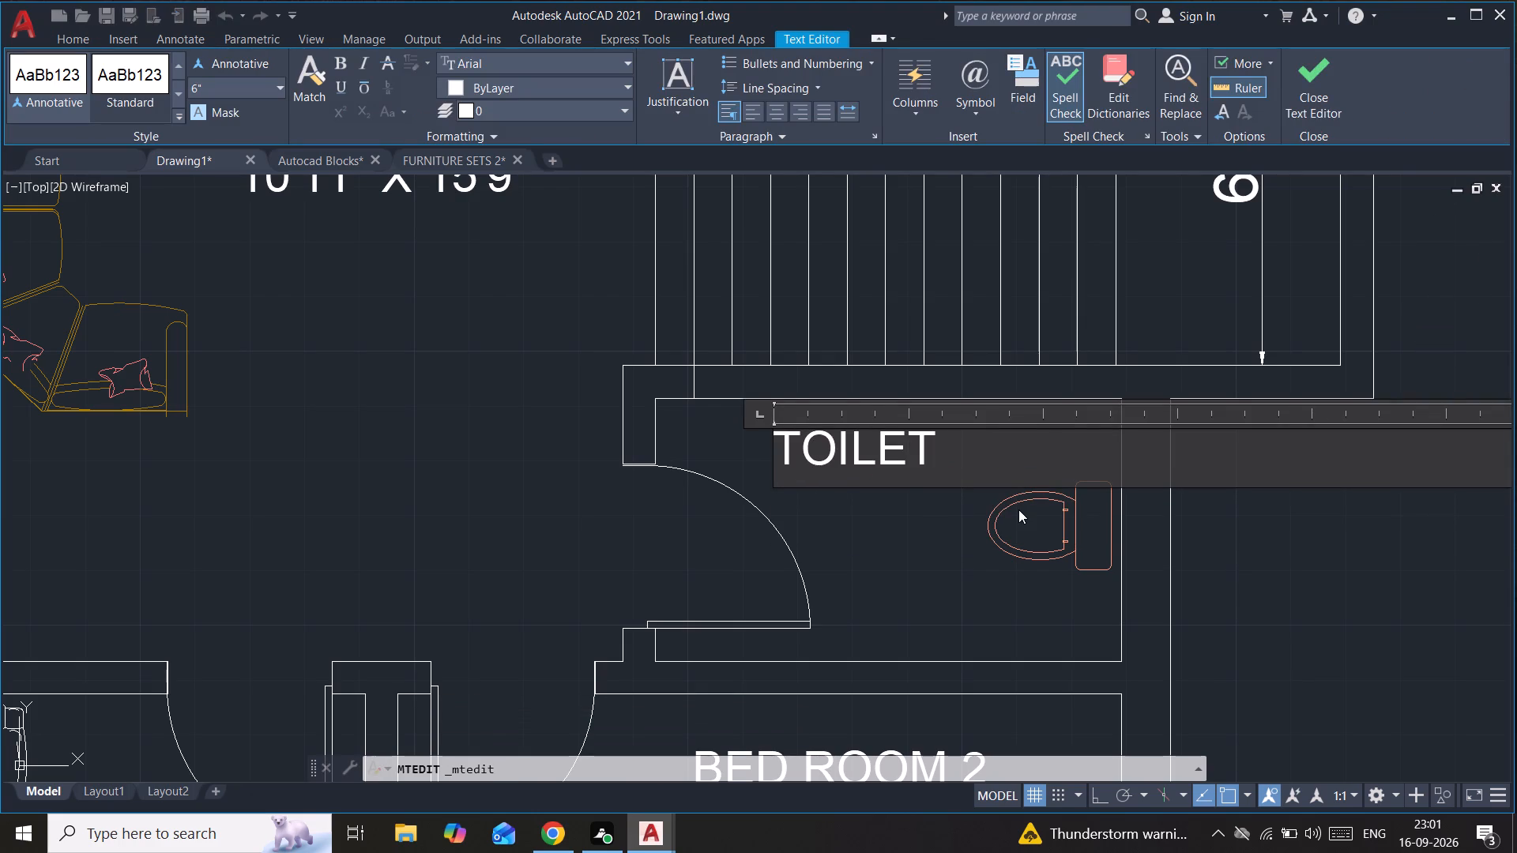
{"action": "key", "text": "7"}
{"action": "type", "text": "'0"}
{"action": "key", "text": "shift+quotedbl"}
{"action": "key", "text": "space"}
{"action": "type", "text": "X"}
{"action": "key", "text": "space"}
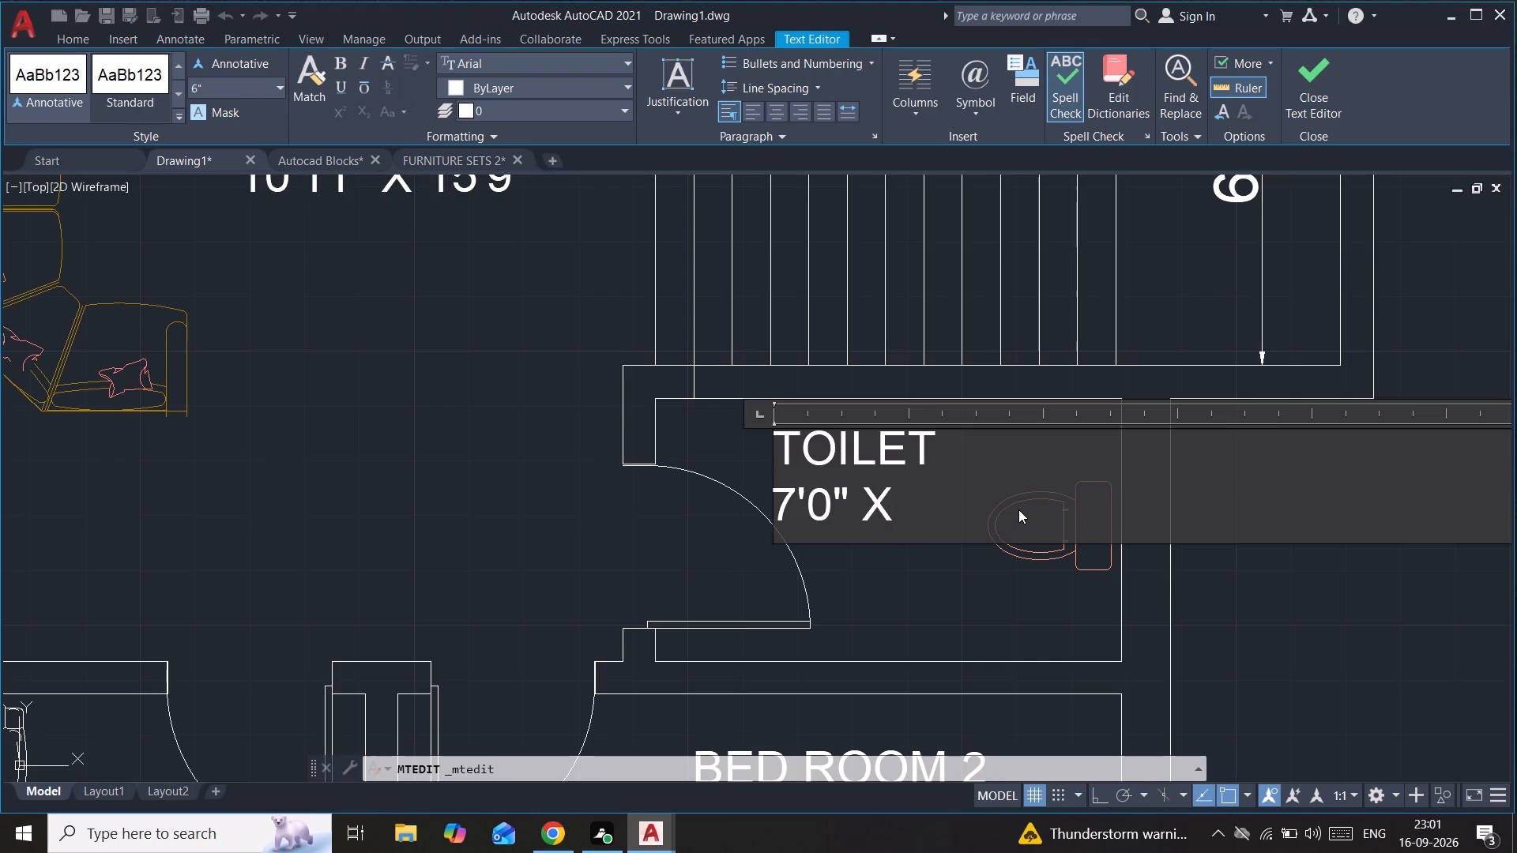
{"action": "type", "text": "4'0"}
{"action": "key", "text": "shift+quotedbl"}
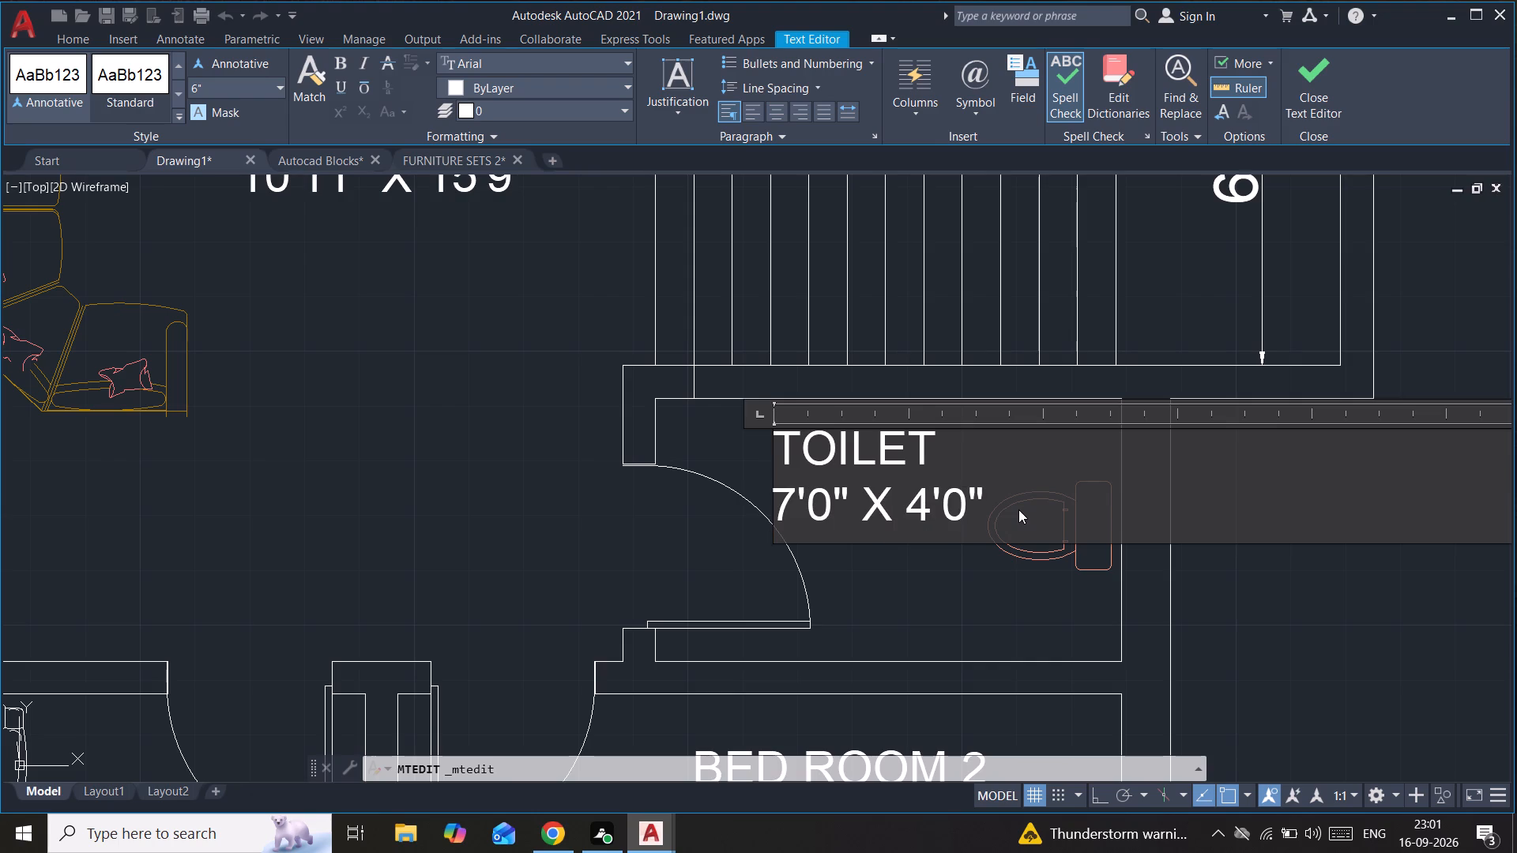
{"action": "left_click", "coordinate": [1372, 572]}
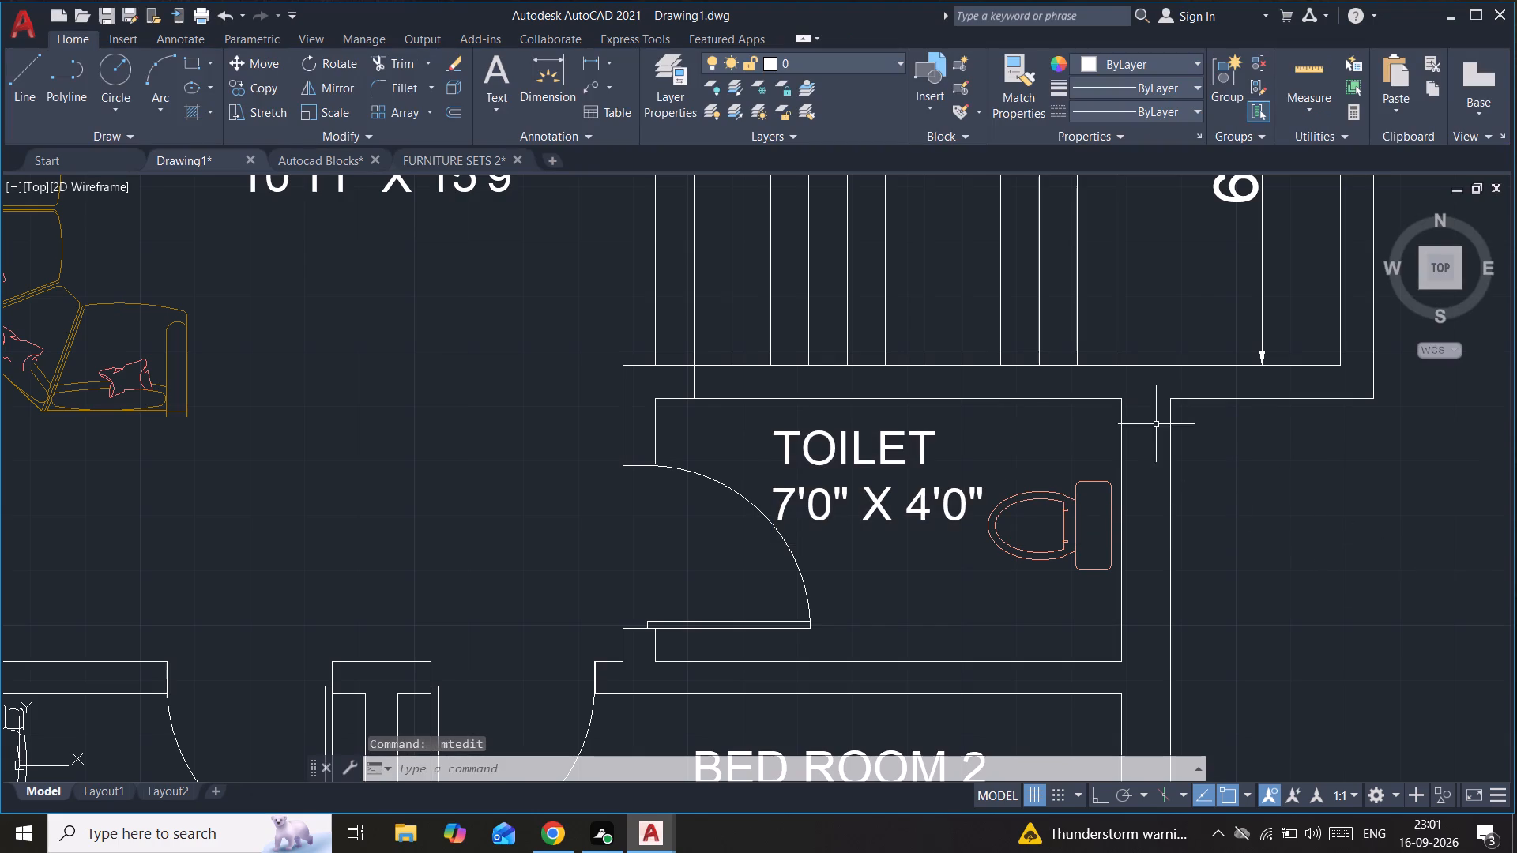
Replace the copied label text in the toilet on the kitchen side of the staircase with TOILET and a second line 7'0" X 4'0".
{"action": "scroll", "coordinate": [1004, 377], "scroll_direction": "down", "scroll_amount": 3}
{"action": "middle_click_drag", "start_coordinate": [985, 321], "coordinate": [926, 641]}
{"action": "scroll", "coordinate": [915, 531], "scroll_direction": "up", "scroll_amount": 3}
{"action": "middle_click_drag", "start_coordinate": [915, 531], "coordinate": [902, 366]}
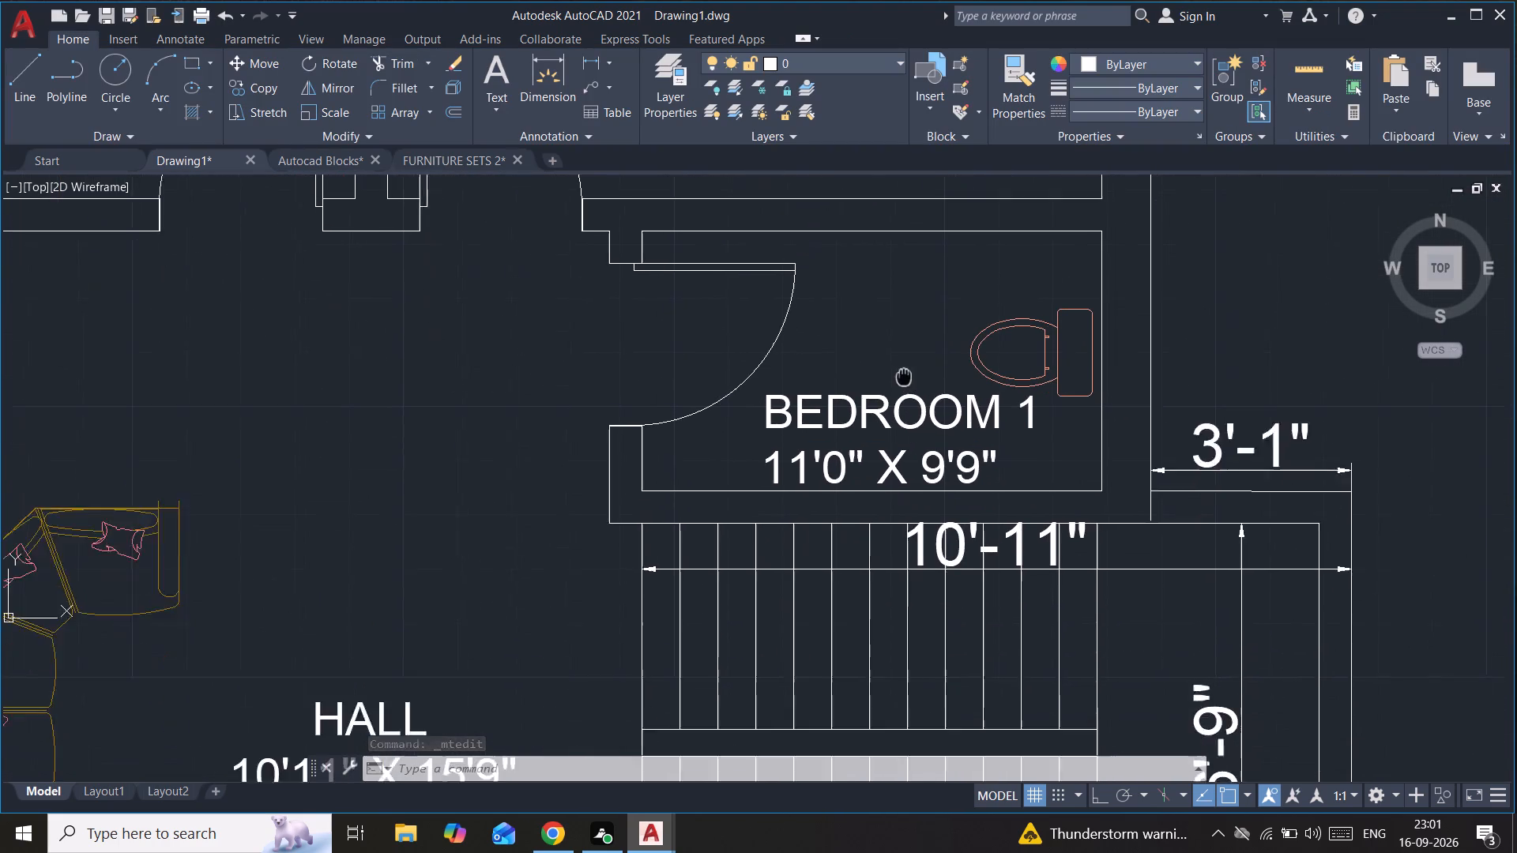
{"action": "middle_click_drag", "start_coordinate": [902, 366], "coordinate": [899, 329]}
{"action": "double_click", "coordinate": [917, 349]}
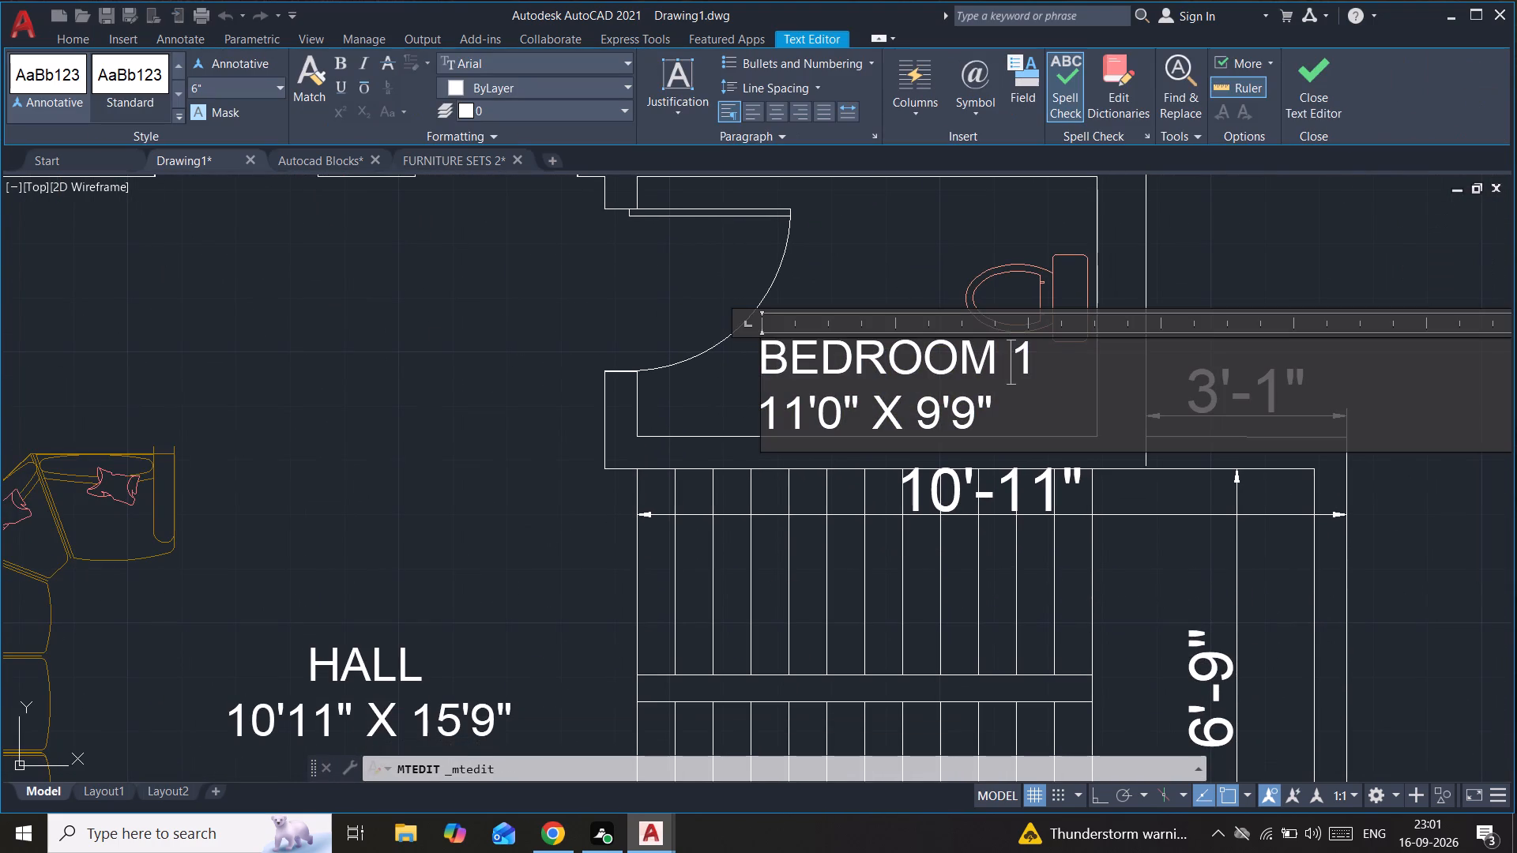
{"action": "left_click", "coordinate": [1007, 394]}
{"action": "left_click", "coordinate": [1004, 439]}
{"action": "key", "text": "BackSpace"}
{"action": "key", "text": "BackSpace"}
{"action": "key", "text": "BackSpace"}
{"action": "key", "text": "BackSpace"}
{"action": "key", "text": "BackSpace"}
{"action": "key", "text": "BackSpace"}
{"action": "key", "text": "BackSpace"}
{"action": "key", "text": "BackSpace"}
{"action": "key", "text": "BackSpace"}
{"action": "key", "text": "BackSpace"}
{"action": "key", "text": "BackSpace"}
{"action": "key", "text": "BackSpace"}
{"action": "key", "text": "BackSpace"}
{"action": "key", "text": "BackSpace"}
{"action": "key", "text": "BackSpace"}
{"action": "key", "text": "BackSpace"}
{"action": "key", "text": "BackSpace"}
{"action": "key", "text": "BackSpace"}
{"action": "key", "text": "BackSpace"}
{"action": "key", "text": "BackSpace"}
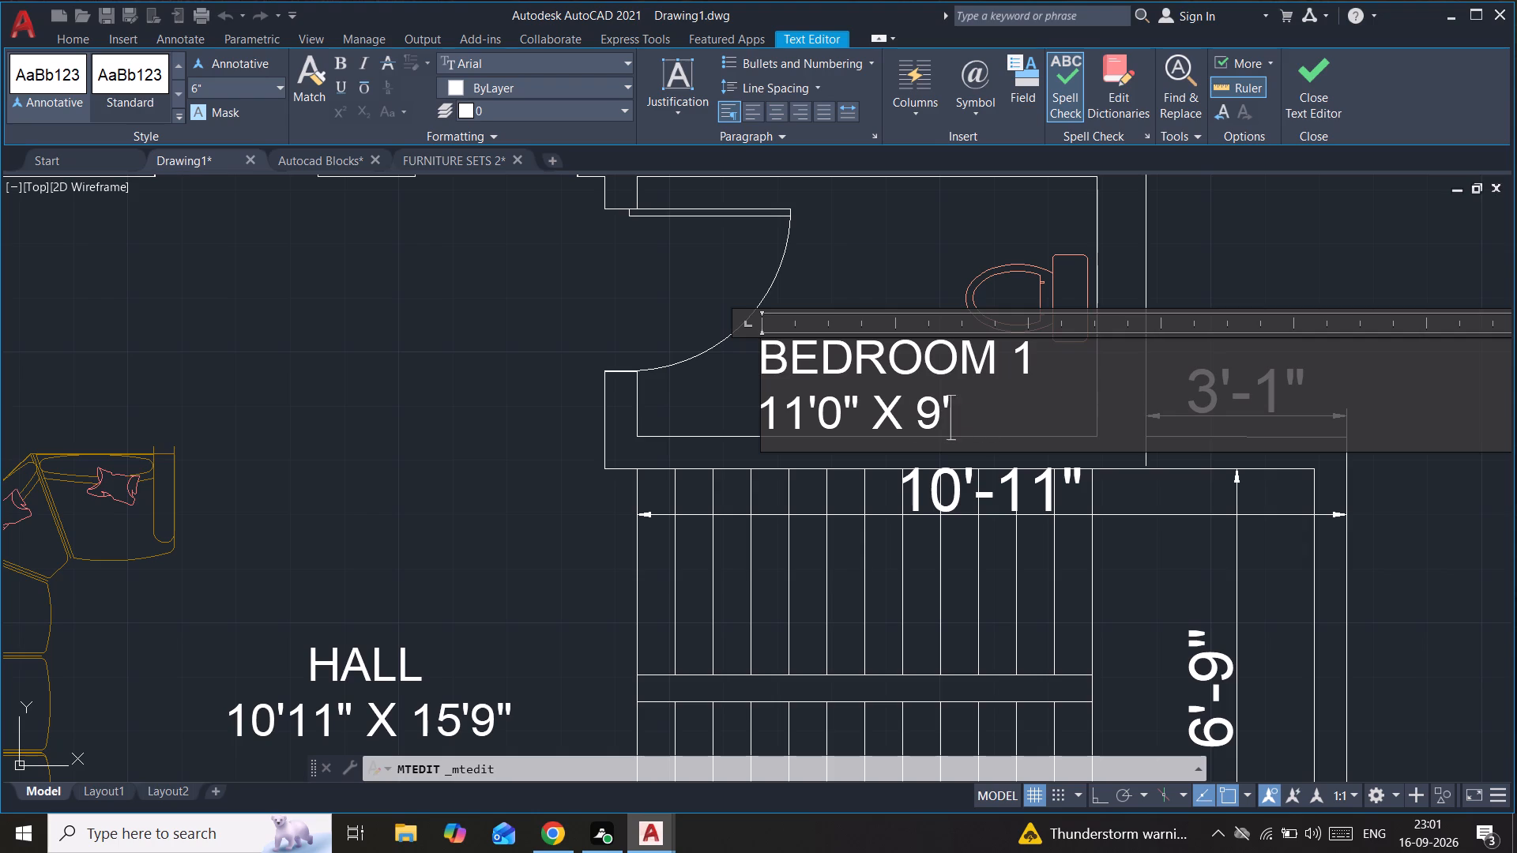
{"action": "type", "text": "TOILET"}
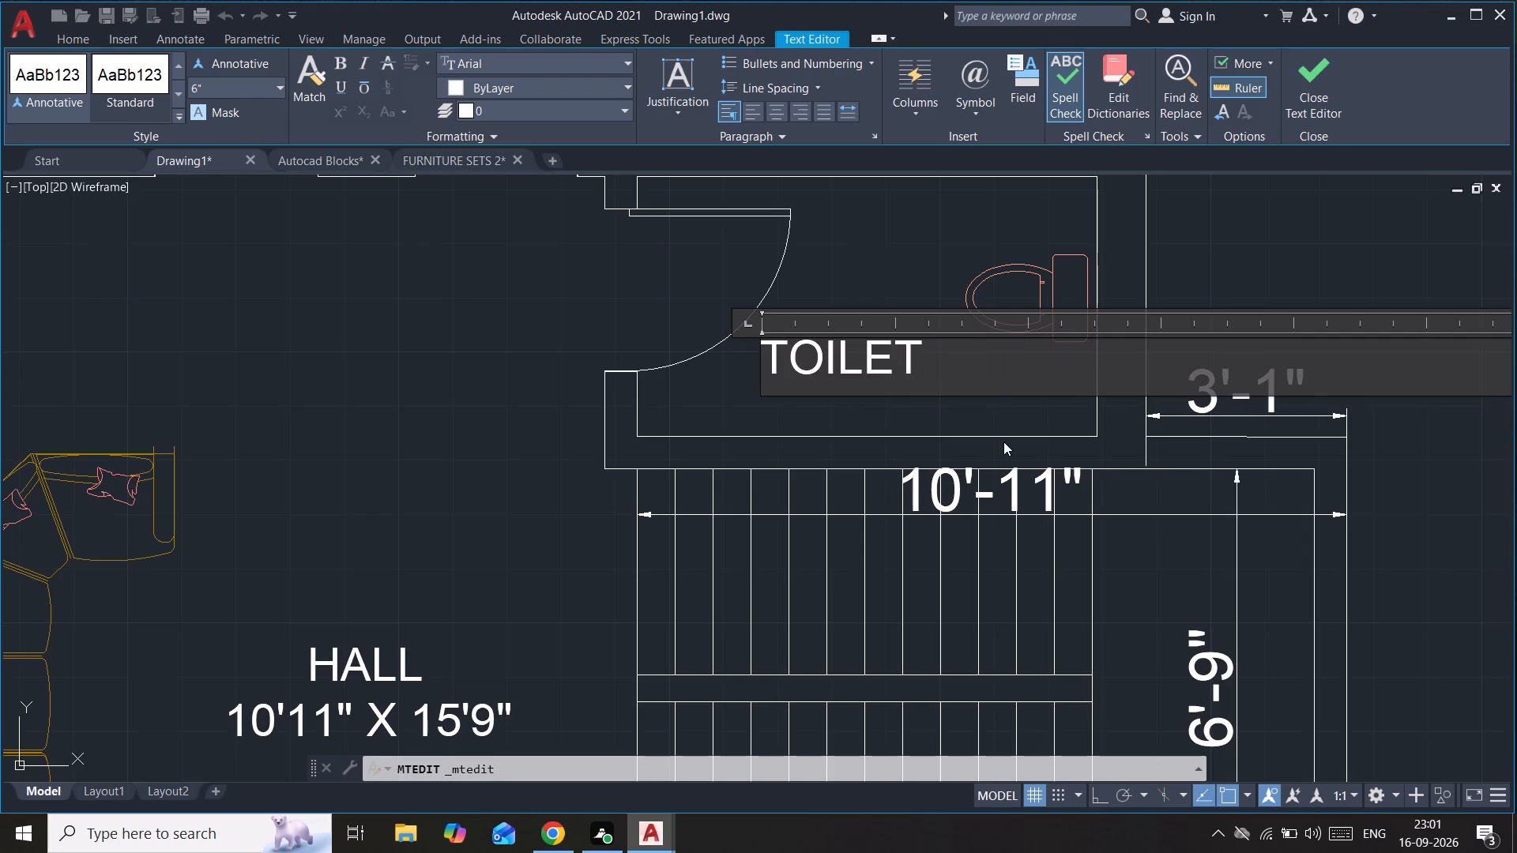
{"action": "key", "text": "Return"}
{"action": "key", "text": "7"}
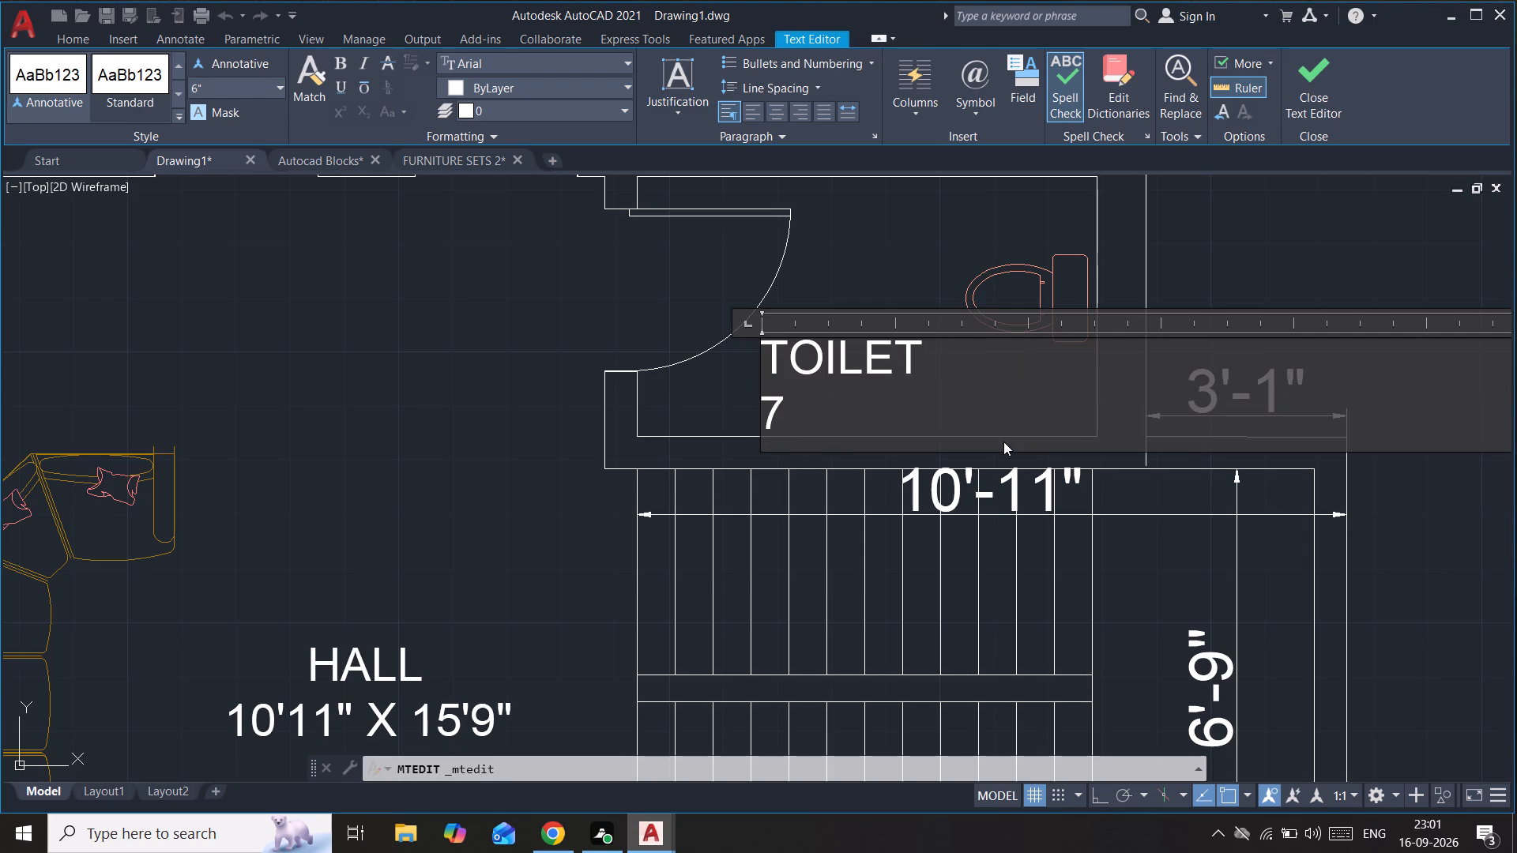
{"action": "key", "text": "apostrophe"}
{"action": "key", "text": "0"}
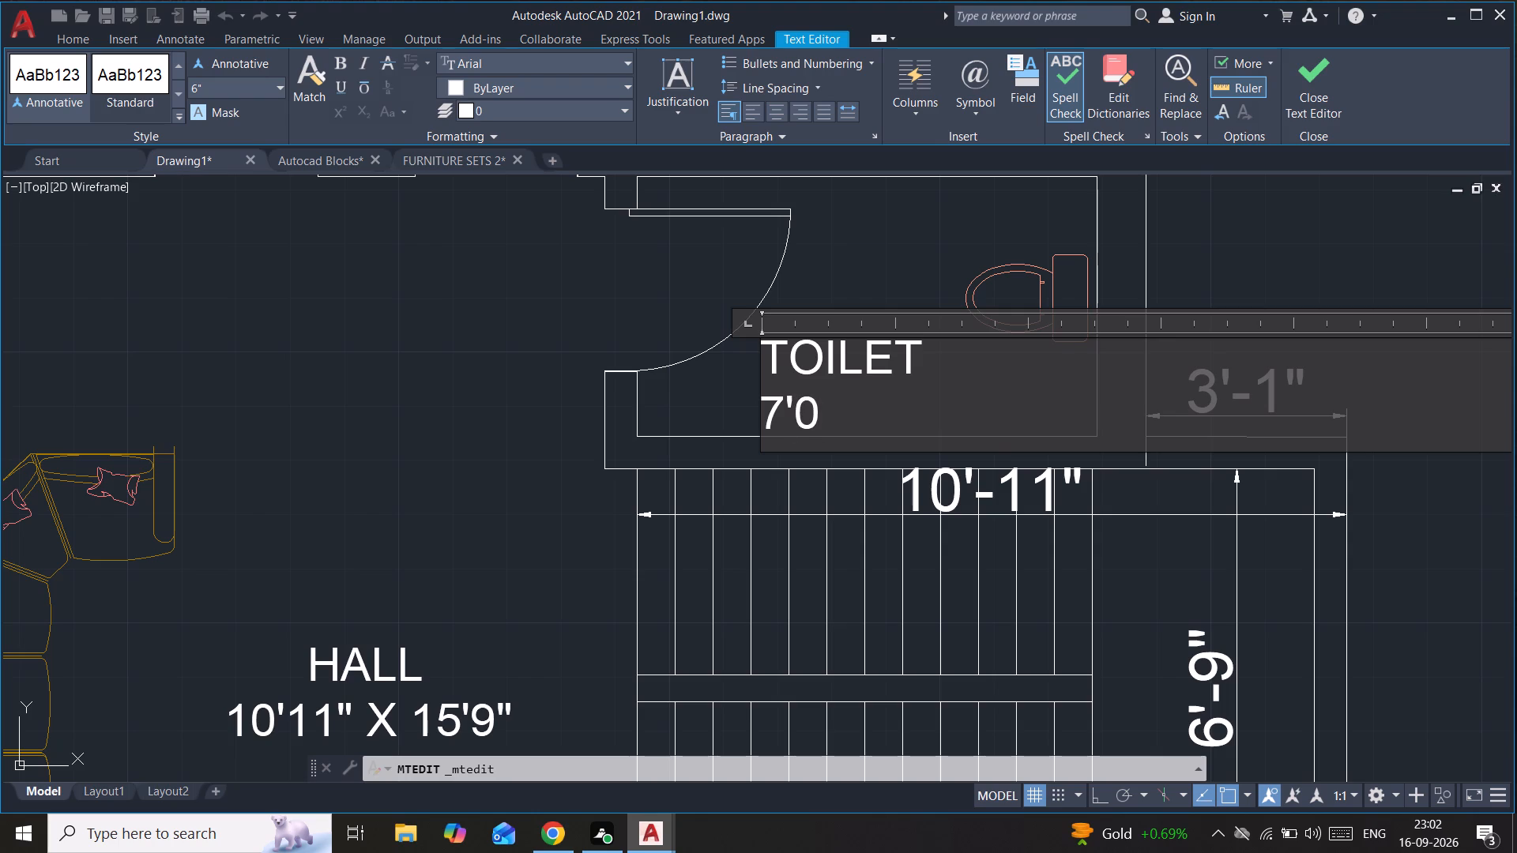
{"action": "key", "text": "shift+quotedbl"}
{"action": "key", "text": "space"}
{"action": "type", "text": "X"}
{"action": "key", "text": "space"}
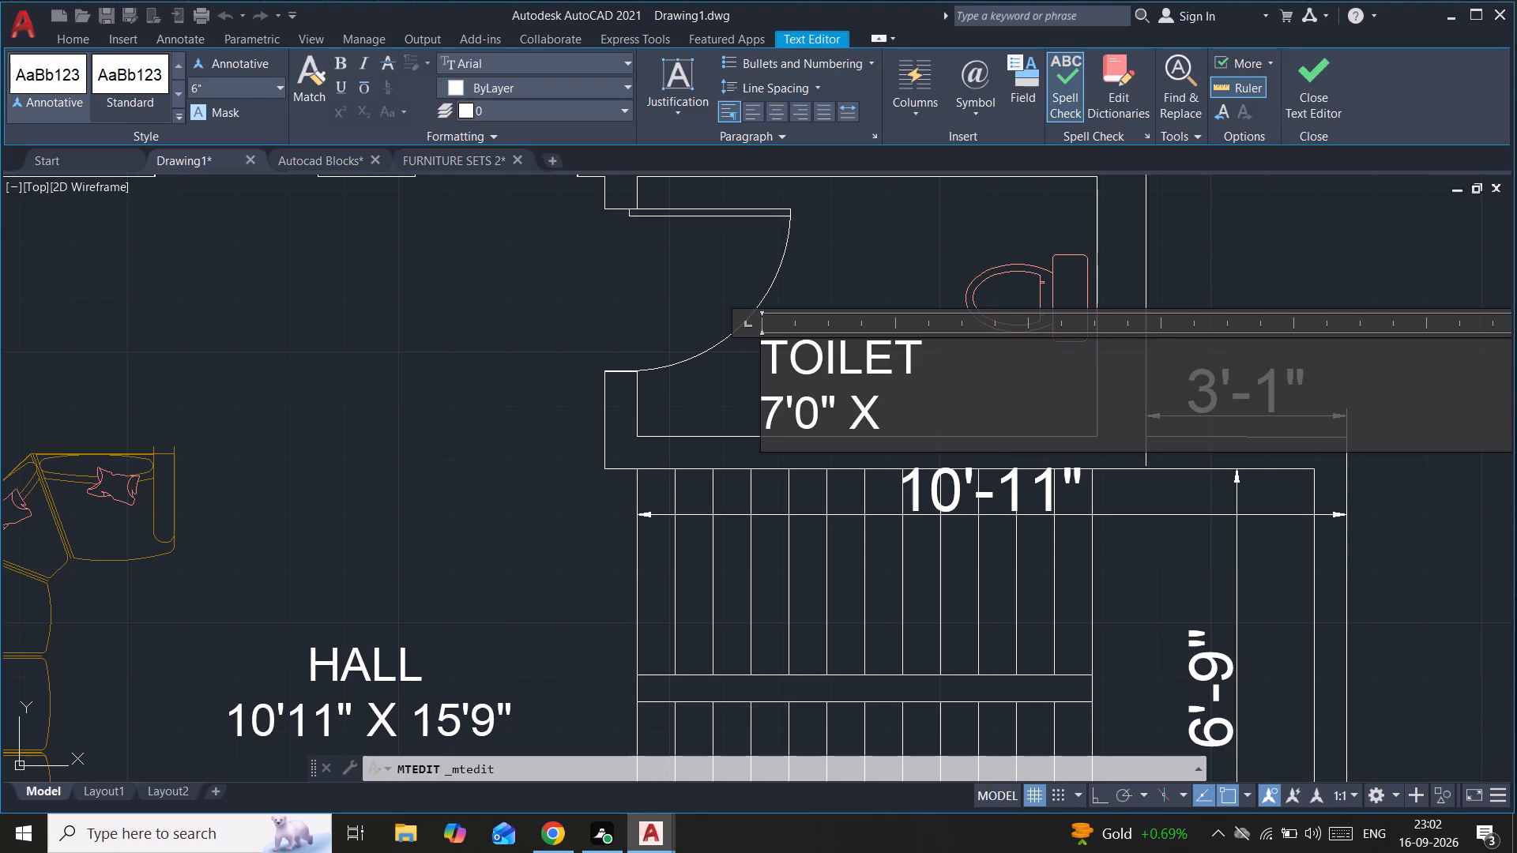
{"action": "type", "text": "4'0"}
{"action": "key", "text": "shift+quotedbl"}
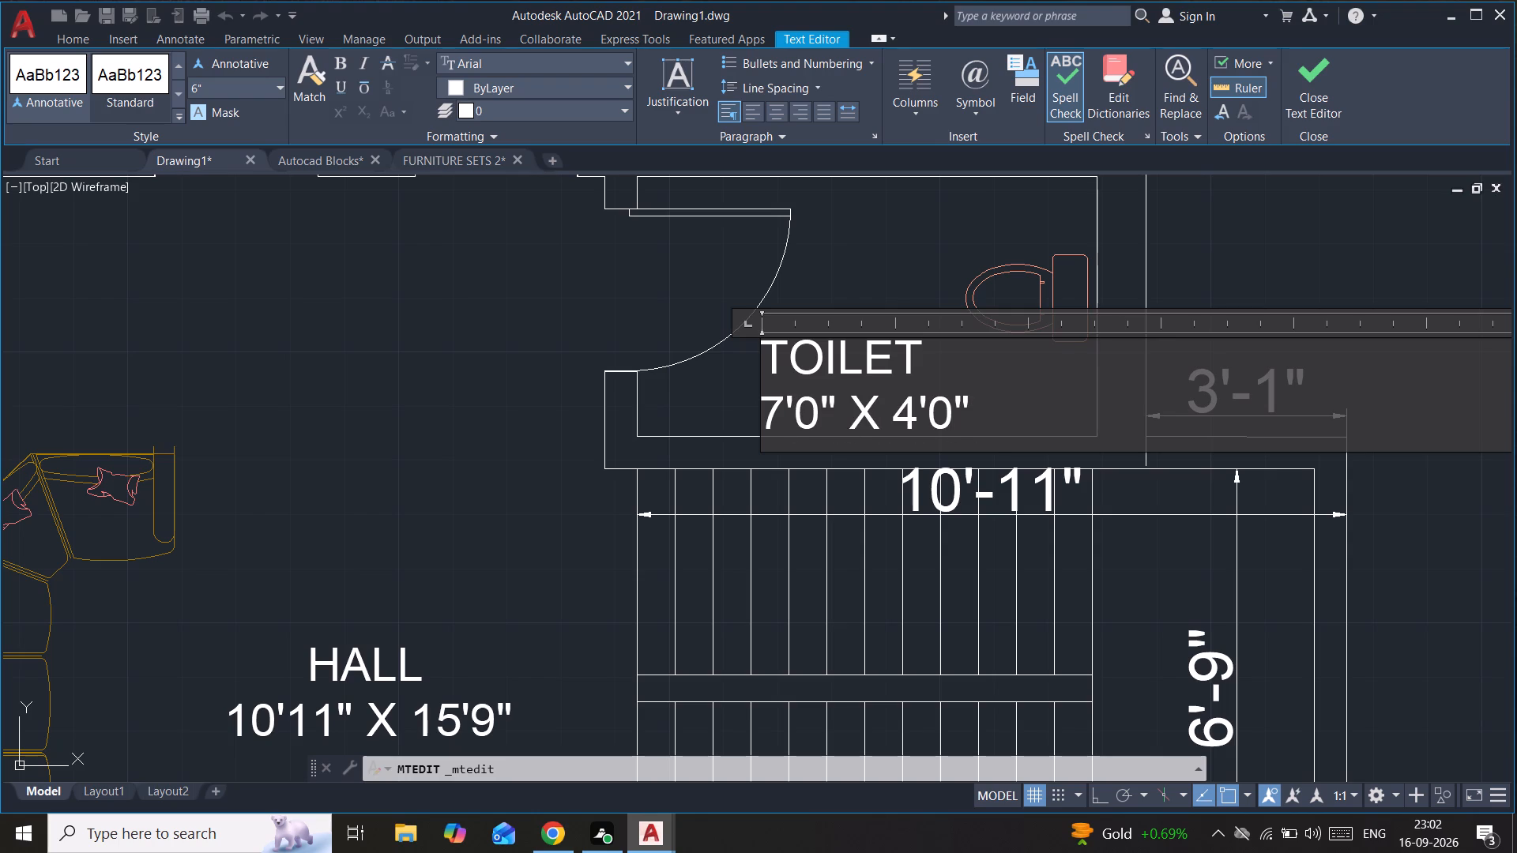
{"action": "left_click", "coordinate": [1282, 240]}
Save the drawing in the Downloads folder under the file name NORTH FACE 16.
{"action": "scroll", "coordinate": [1252, 263], "scroll_direction": "down", "scroll_amount": 2}
{"action": "scroll", "coordinate": [1188, 302], "scroll_direction": "down", "scroll_amount": 2}
{"action": "middle_click_drag", "start_coordinate": [1234, 409], "coordinate": [942, 447]}
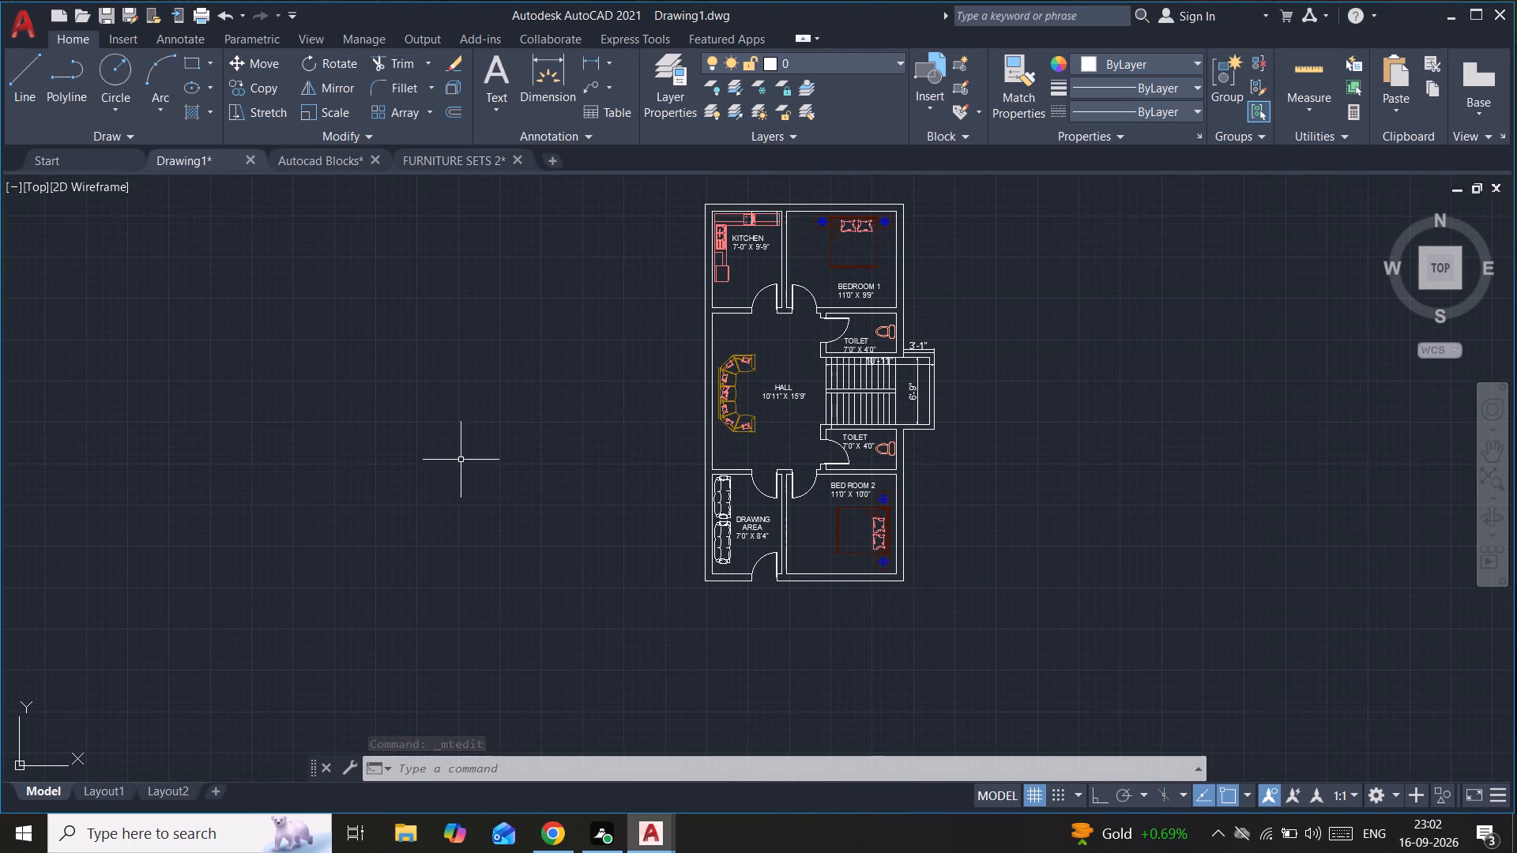
{"action": "left_click", "coordinate": [20, 26]}
{"action": "left_click", "coordinate": [95, 205]}
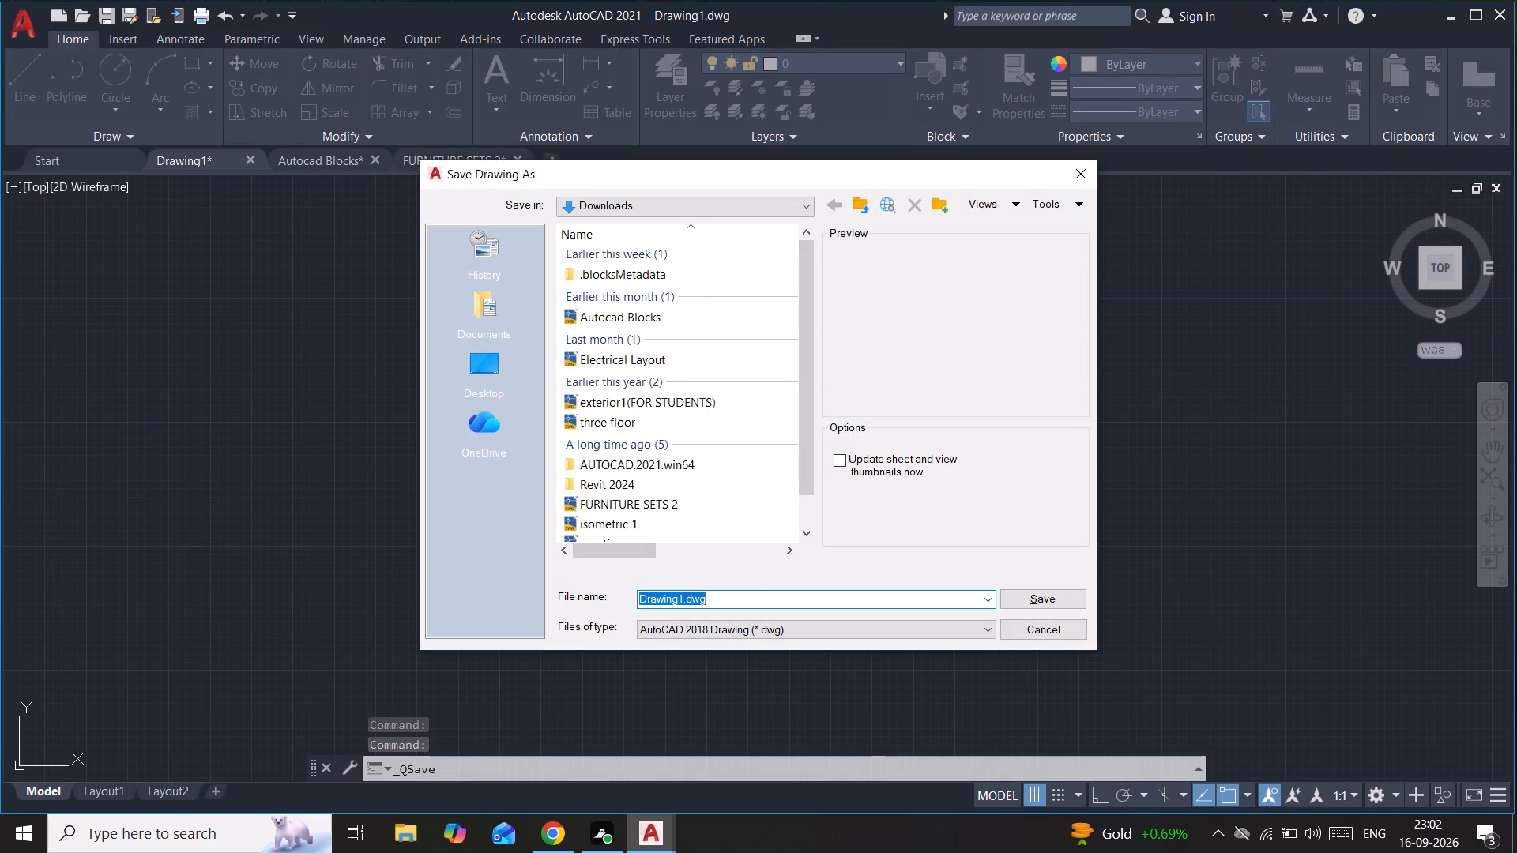
{"action": "key", "text": "BackSpace"}
{"action": "key", "text": "BackSpace"}
{"action": "key", "text": "BackSpace"}
{"action": "key", "text": "BackSpace"}
{"action": "key", "text": "BackSpace"}
{"action": "key", "text": "BackSpace"}
{"action": "key", "text": "BackSpace"}
{"action": "key", "text": "BackSpace"}
{"action": "key", "text": "BackSpace"}
{"action": "key", "text": "BackSpace"}
{"action": "key", "text": "BackSpace"}
{"action": "key", "text": "BackSpace"}
{"action": "key", "text": "BackSpace"}
{"action": "key", "text": "BackSpace"}
{"action": "key", "text": "BackSpace"}
{"action": "key", "text": "BackSpace"}
{"action": "key", "text": "BackSpace"}
{"action": "key", "text": "BackSpace"}
{"action": "key", "text": "BackSpace"}
{"action": "key", "text": "BackSpace"}
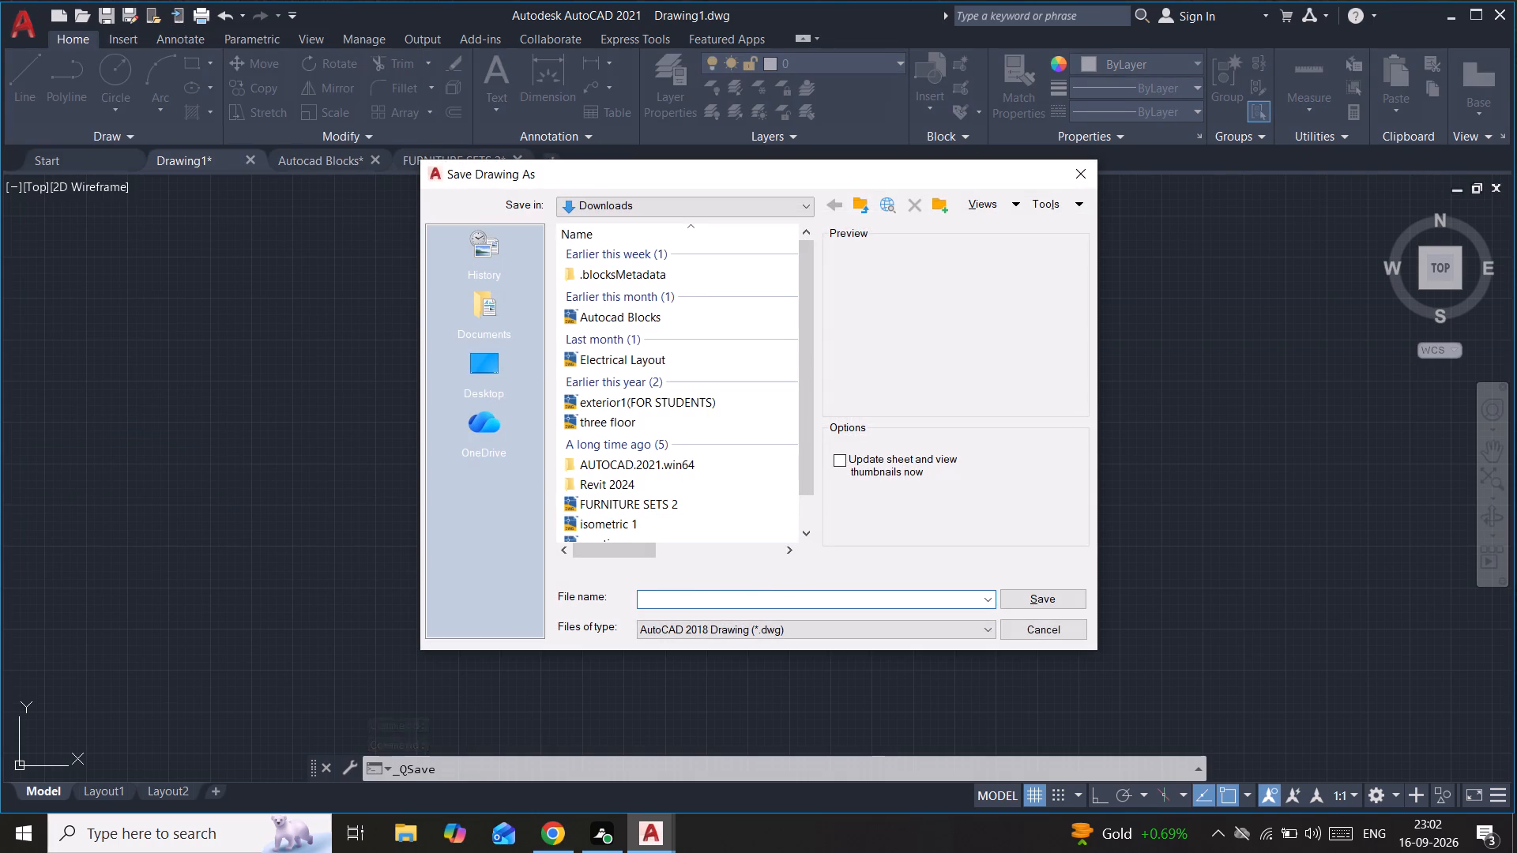
{"action": "key", "text": "BackSpace"}
{"action": "key", "text": "BackSpace"}
{"action": "key", "text": "BackSpace"}
{"action": "key", "text": "BackSpace"}
{"action": "key", "text": "BackSpace"}
{"action": "key", "text": "BackSpace"}
{"action": "key", "text": "BackSpace"}
{"action": "key", "text": "BackSpace"}
{"action": "key", "text": "BackSpace"}
{"action": "key", "text": "BackSpace"}
{"action": "key", "text": "BackSpace"}
{"action": "key", "text": "BackSpace"}
{"action": "key", "text": "BackSpace"}
{"action": "key", "text": "BackSpace"}
{"action": "key", "text": "BackSpace"}
{"action": "key", "text": "BackSpace"}
{"action": "key", "text": "BackSpace"}
{"action": "type", "text": "NORTH FACE"}
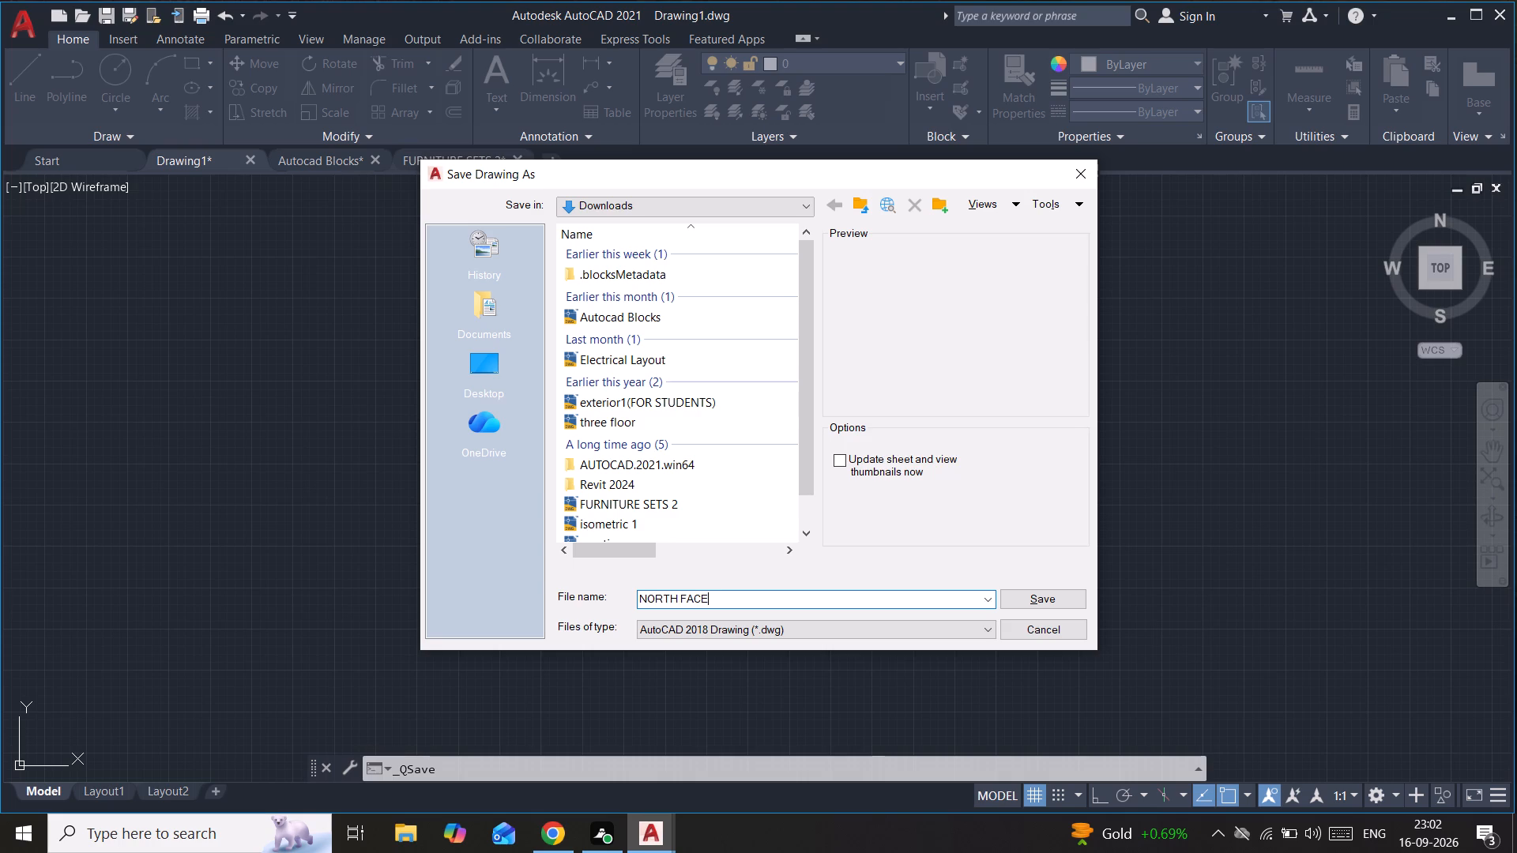
{"action": "key", "text": "space"}
{"action": "type", "text": "16"}
{"action": "left_click", "coordinate": [1063, 602]}
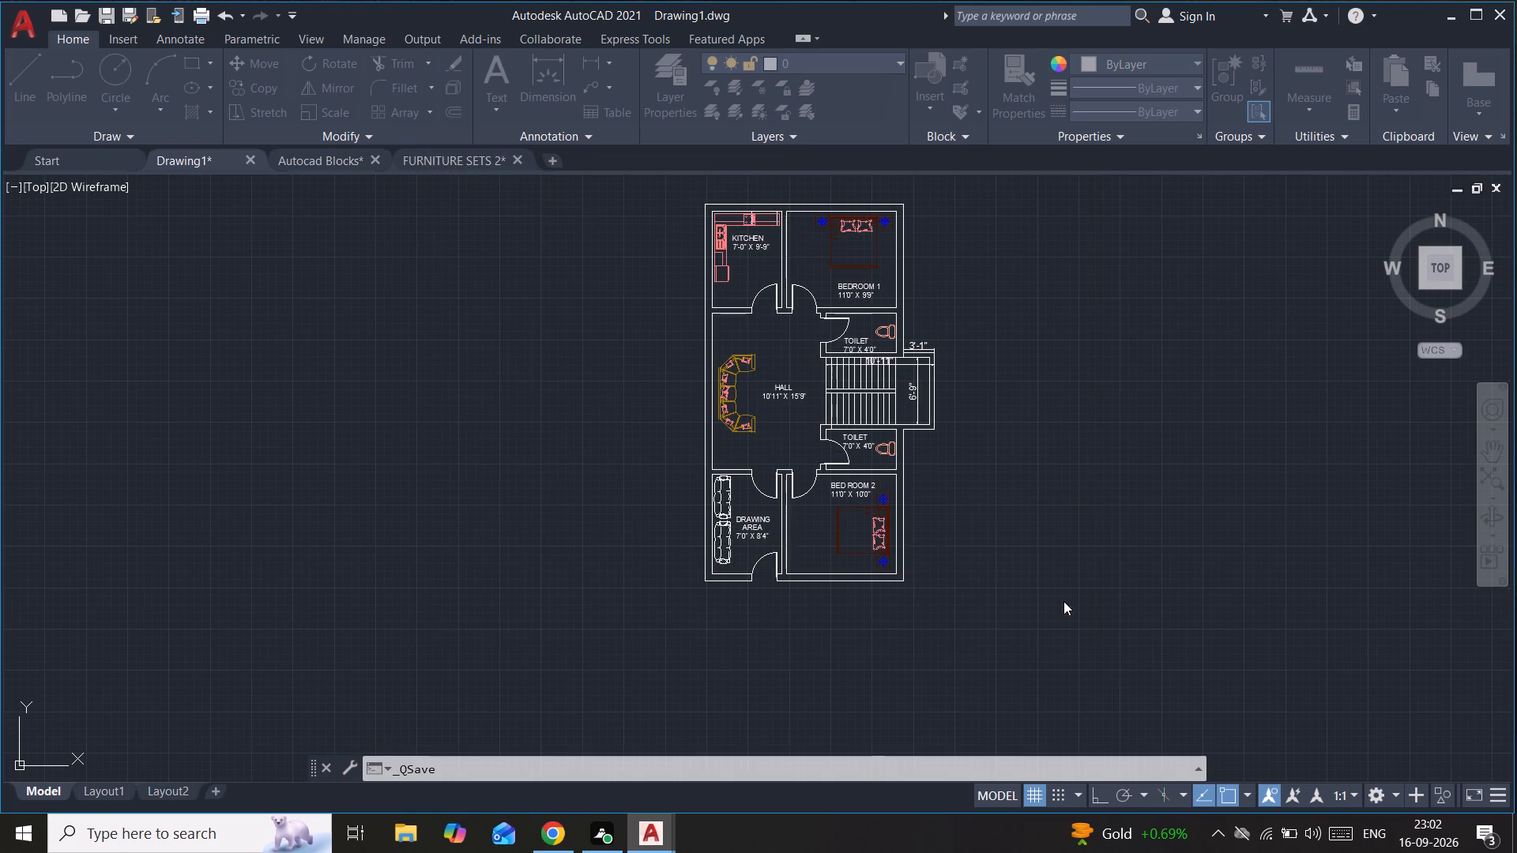
Copy the KITCHEN label to just outside the outer wall above the kitchen, about 5'-6" from the original.
{"action": "middle_click_drag", "start_coordinate": [958, 410], "coordinate": [897, 536]}
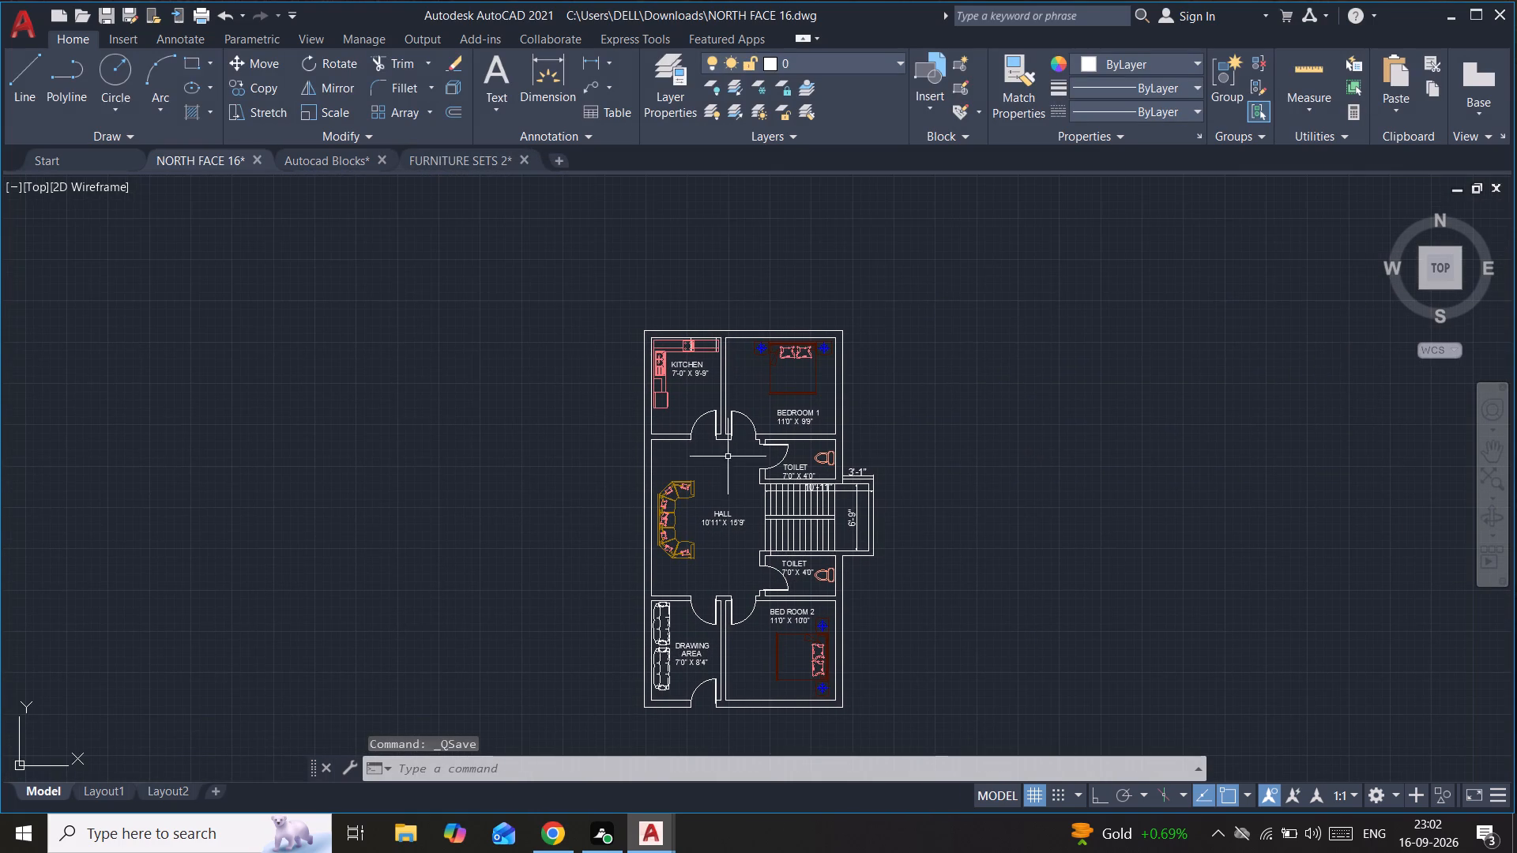
{"action": "scroll", "coordinate": [686, 379], "scroll_direction": "up", "scroll_amount": 2}
{"action": "left_click", "coordinate": [691, 345]}
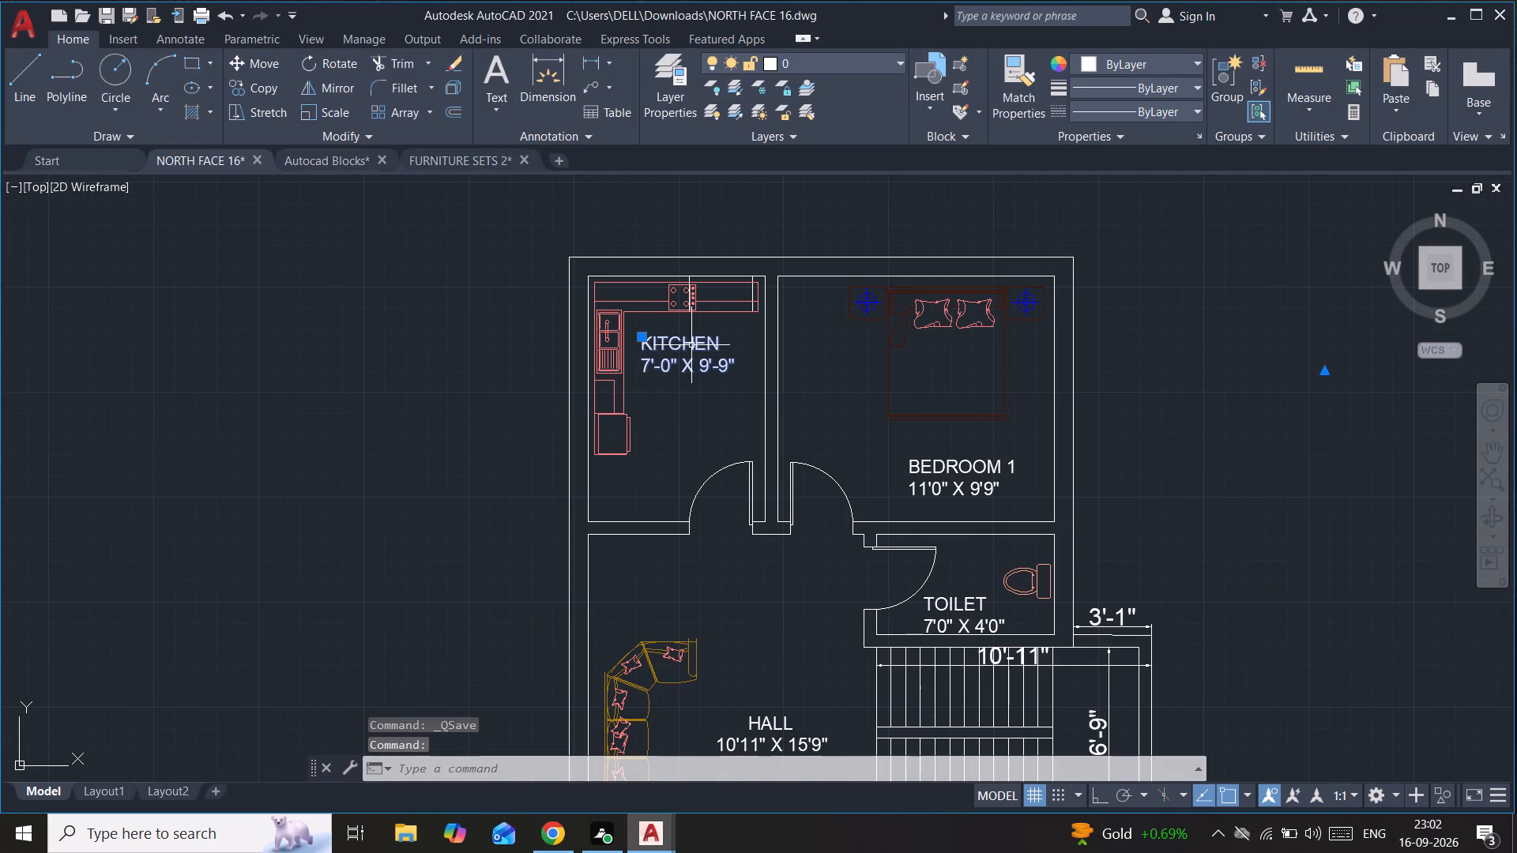
{"action": "middle_click_drag", "start_coordinate": [691, 345], "coordinate": [693, 421]}
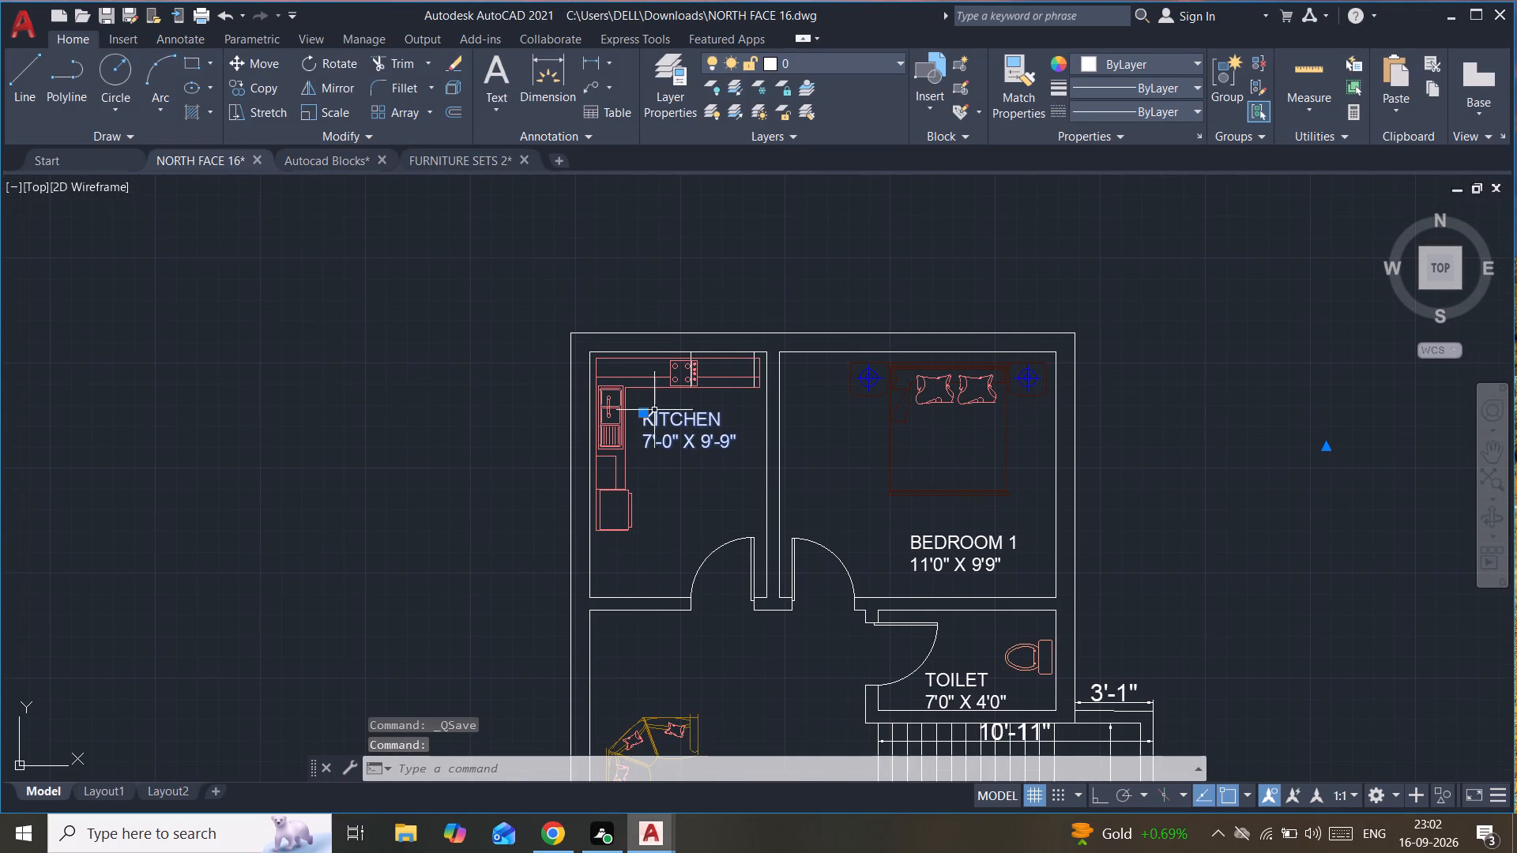
{"action": "left_click", "coordinate": [252, 86]}
{"action": "left_click", "coordinate": [675, 431]}
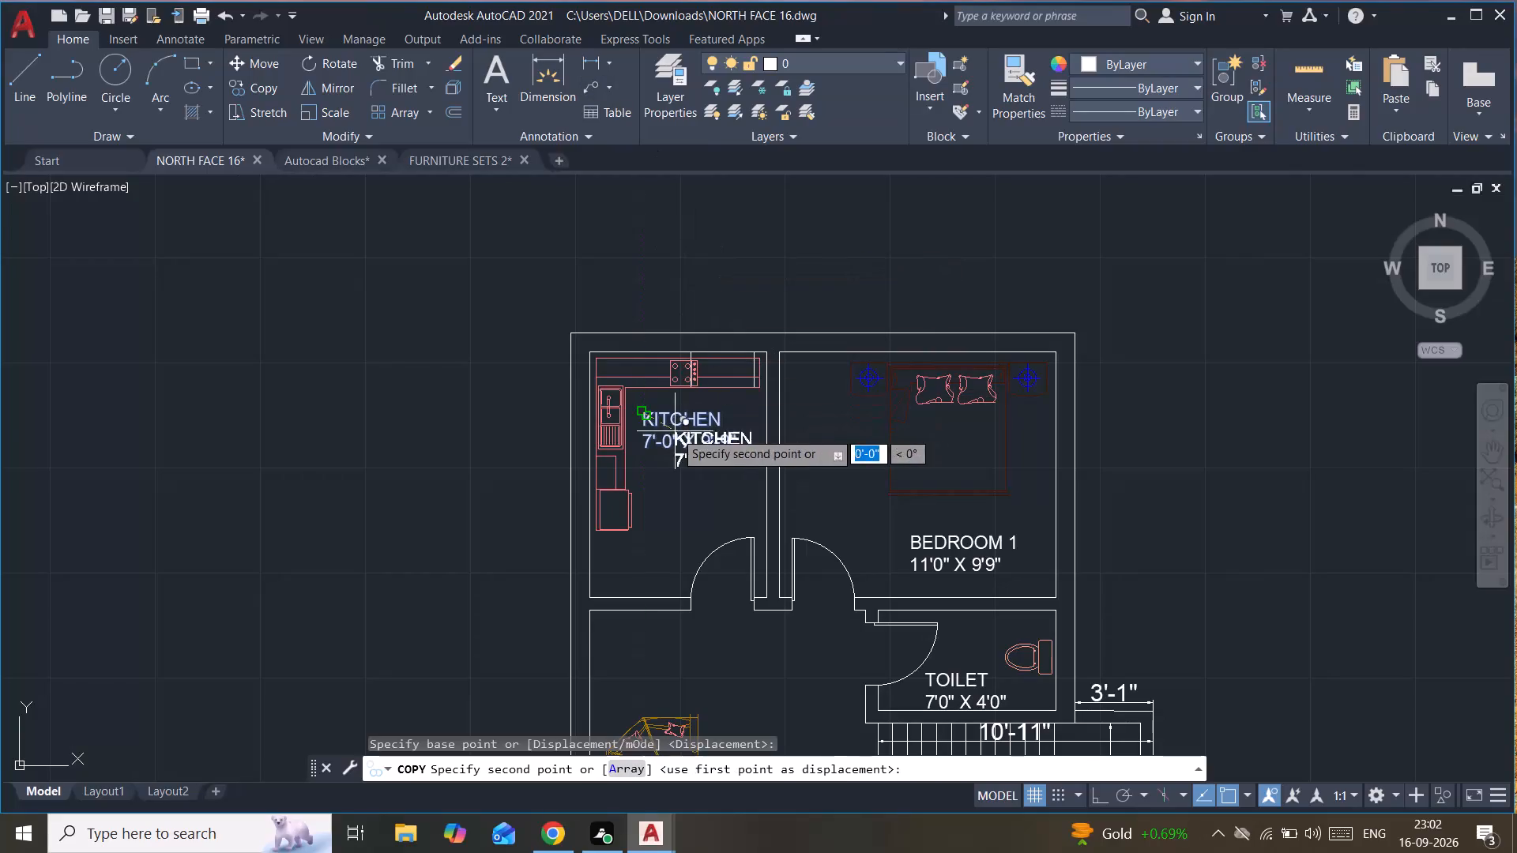
{"action": "left_click", "coordinate": [600, 281]}
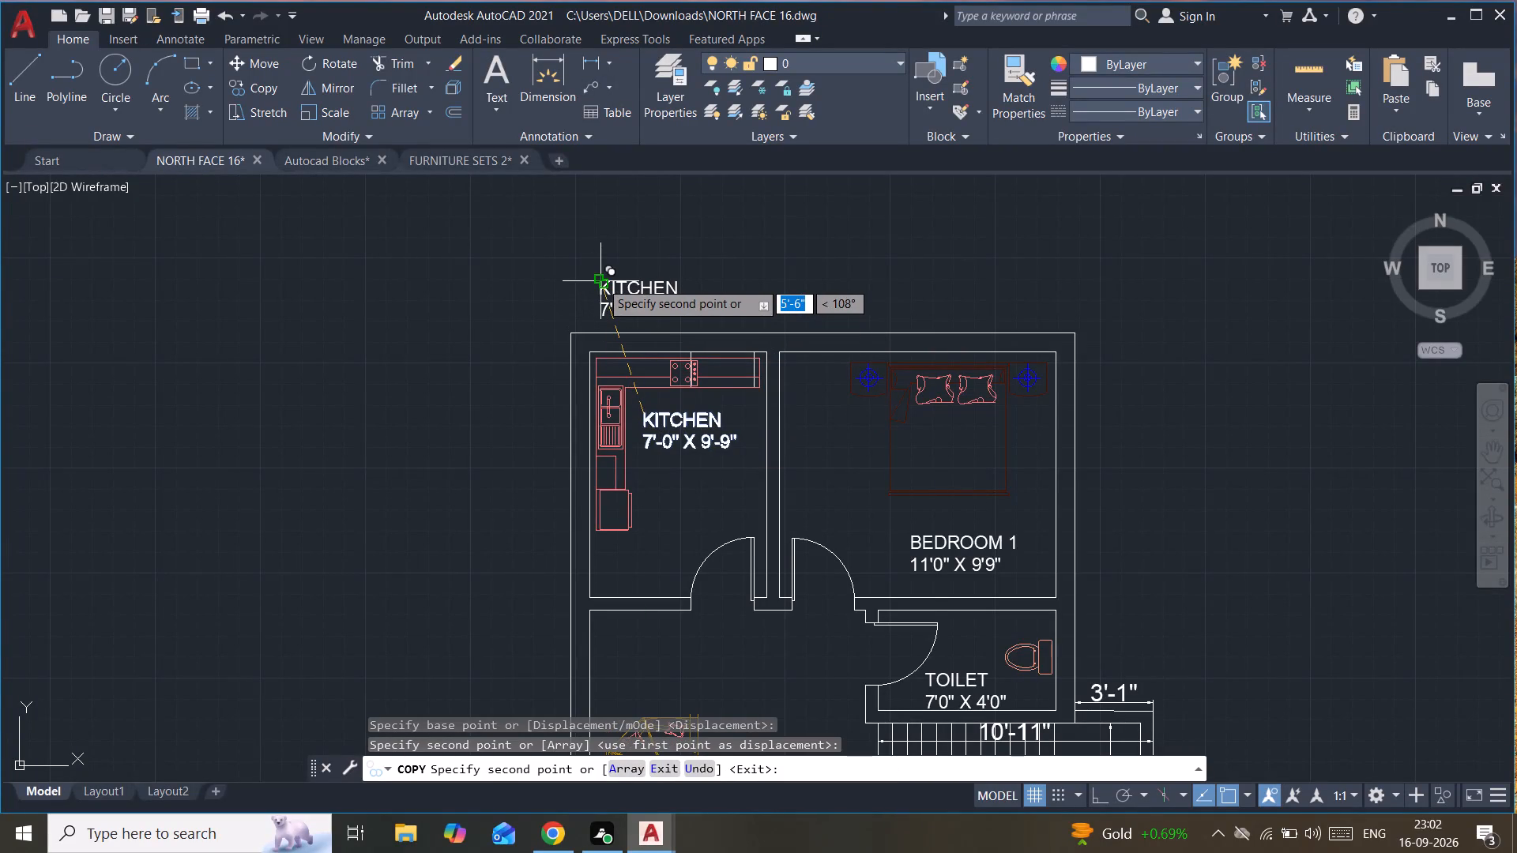
{"action": "key", "text": "Escape"}
Replace the copied KITCHEN label text above the outer wall with the title 20 X 38 (760 sq ft ) House Plan - North Face.
{"action": "left_click", "coordinate": [638, 281]}
{"action": "left_click", "coordinate": [713, 302]}
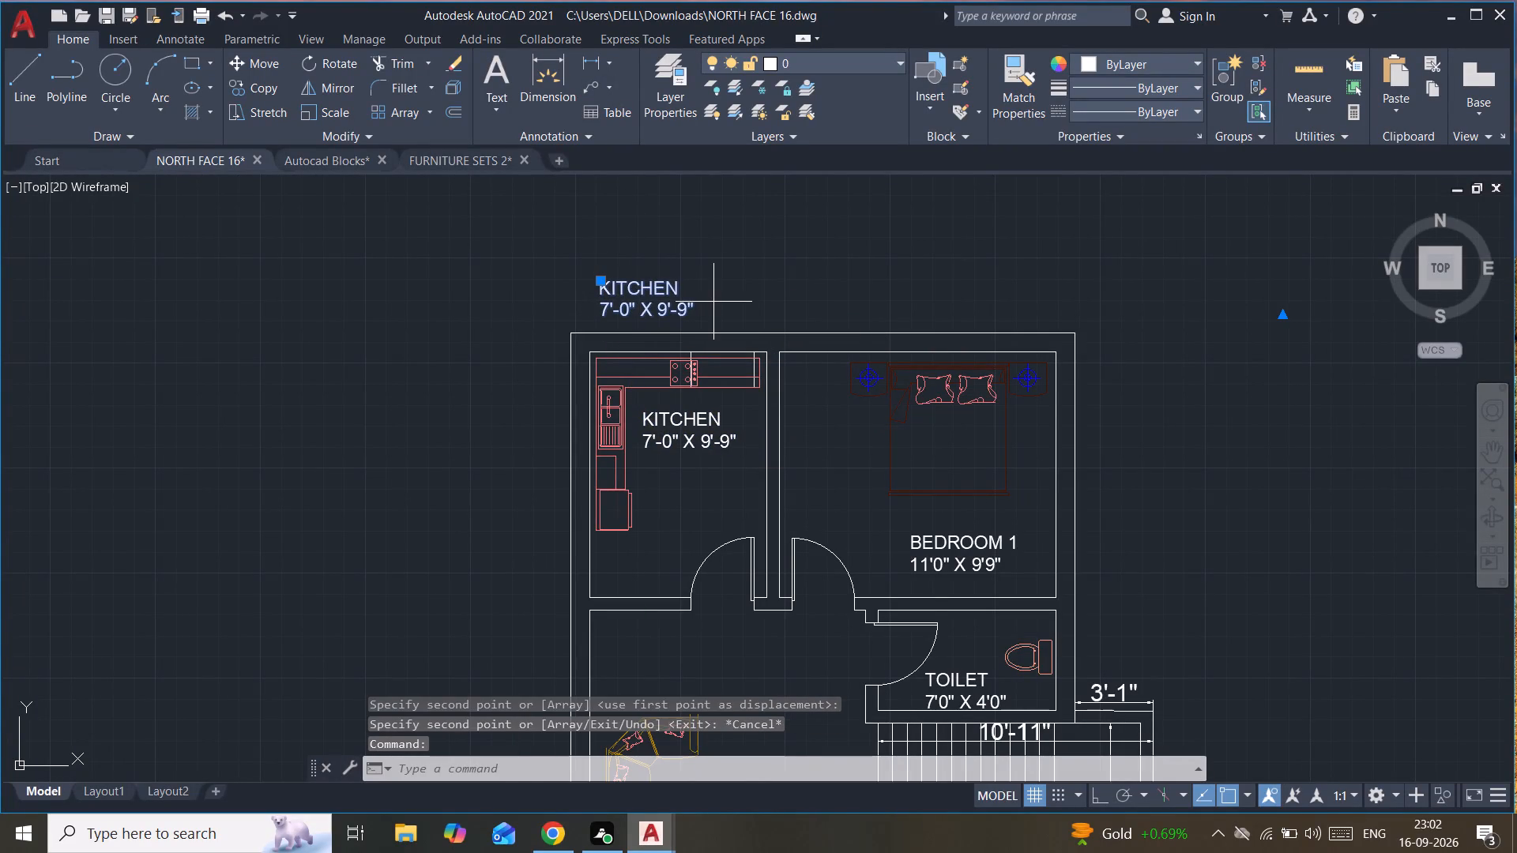
{"action": "triple_click", "coordinate": [649, 278]}
{"action": "double_click", "coordinate": [663, 288]}
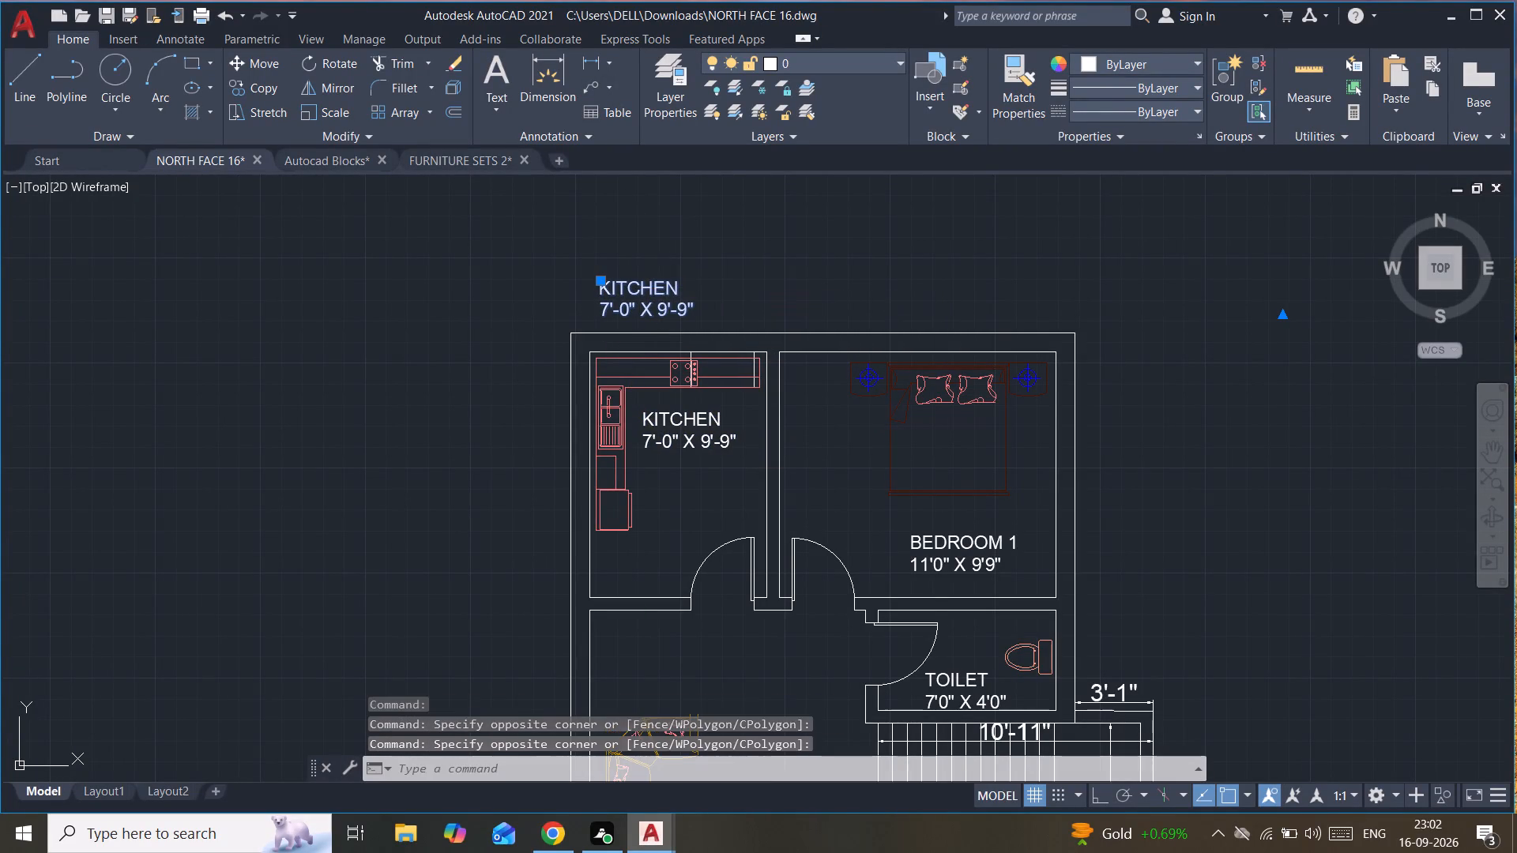
{"action": "left_click", "coordinate": [713, 311]}
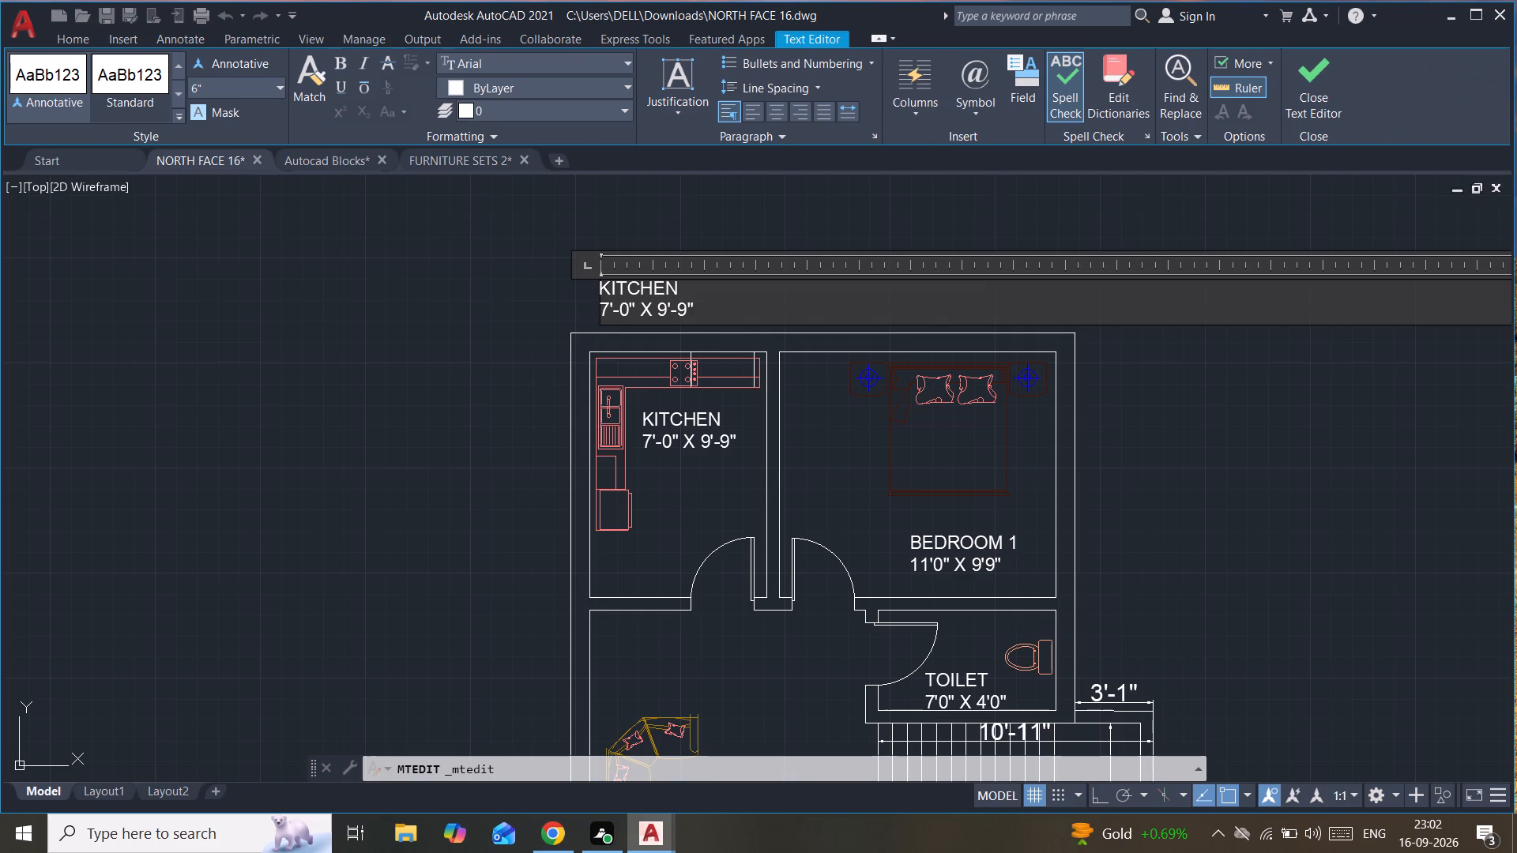
{"action": "key", "text": "BackSpace"}
{"action": "key", "text": "BackSpace"}
{"action": "key", "text": "BackSpace"}
{"action": "key", "text": "BackSpace"}
{"action": "key", "text": "BackSpace"}
{"action": "key", "text": "BackSpace"}
{"action": "key", "text": "BackSpace"}
{"action": "key", "text": "BackSpace"}
{"action": "key", "text": "BackSpace"}
{"action": "key", "text": "BackSpace"}
{"action": "key", "text": "BackSpace"}
{"action": "key", "text": "BackSpace"}
{"action": "key", "text": "BackSpace"}
{"action": "key", "text": "BackSpace"}
{"action": "key", "text": "BackSpace"}
{"action": "key", "text": "BackSpace"}
{"action": "key", "text": "BackSpace"}
{"action": "key", "text": "BackSpace"}
{"action": "key", "text": "BackSpace"}
{"action": "key", "text": "BackSpace"}
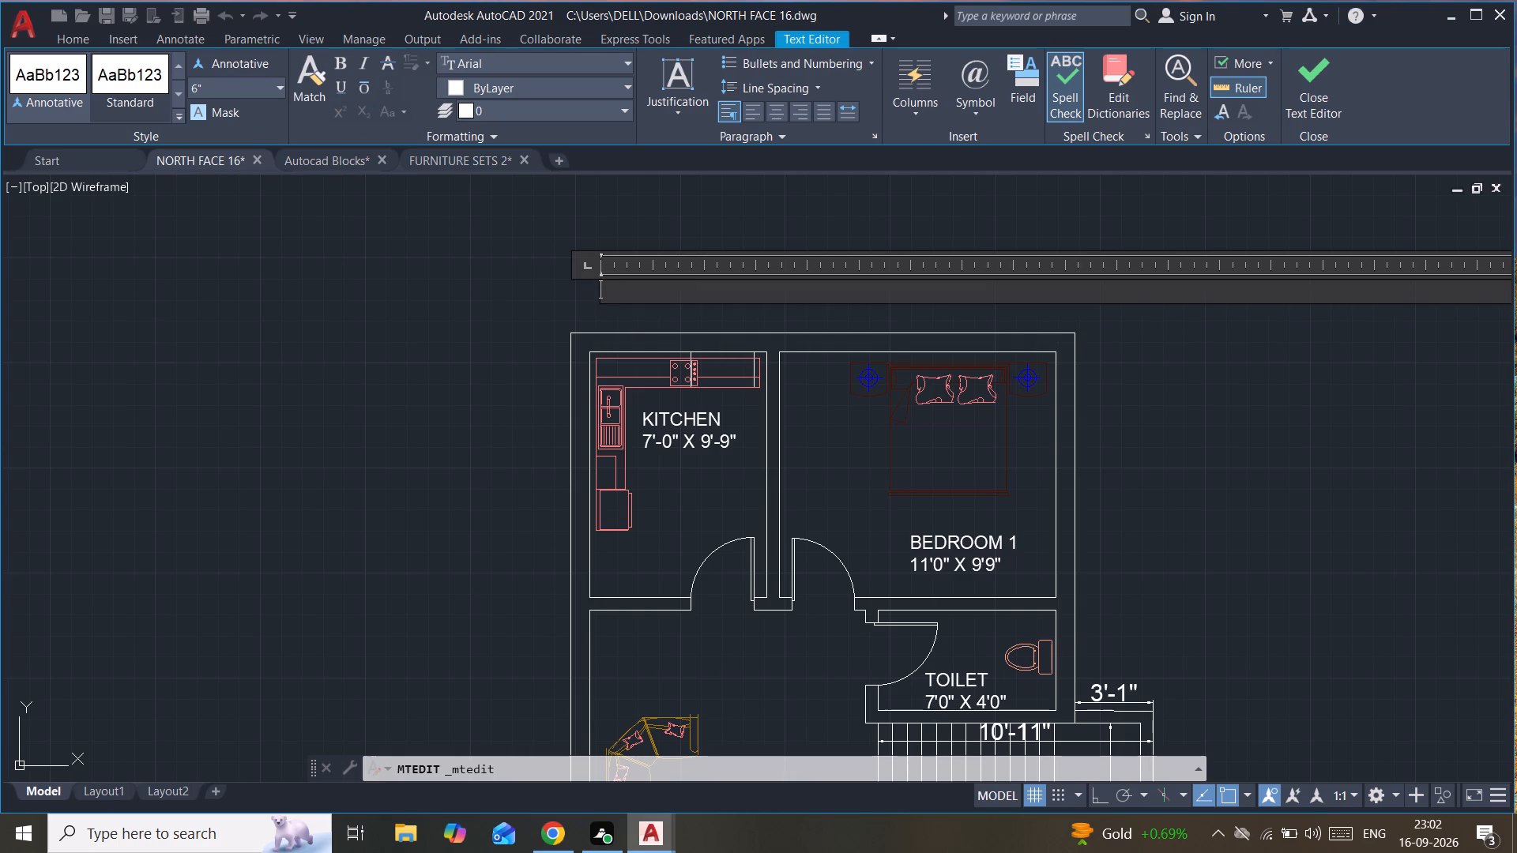
{"action": "type", "text": "20 X"}
{"action": "key", "text": "space"}
{"action": "type", "text": "38"}
{"action": "key", "text": "space"}
{"action": "key", "text": "shift+parenleft"}
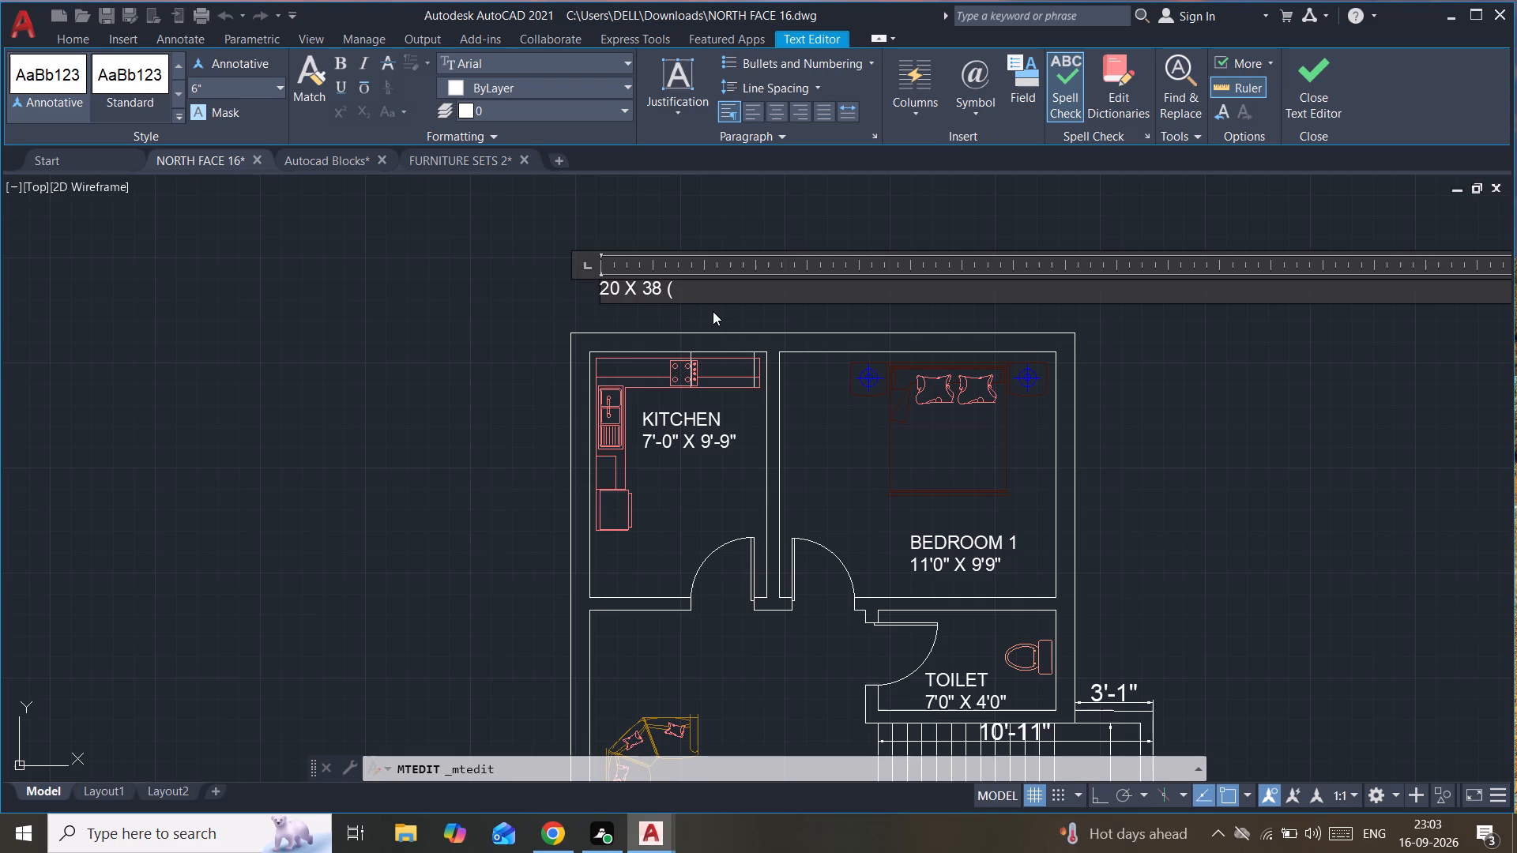
{"action": "type", "text": "760"}
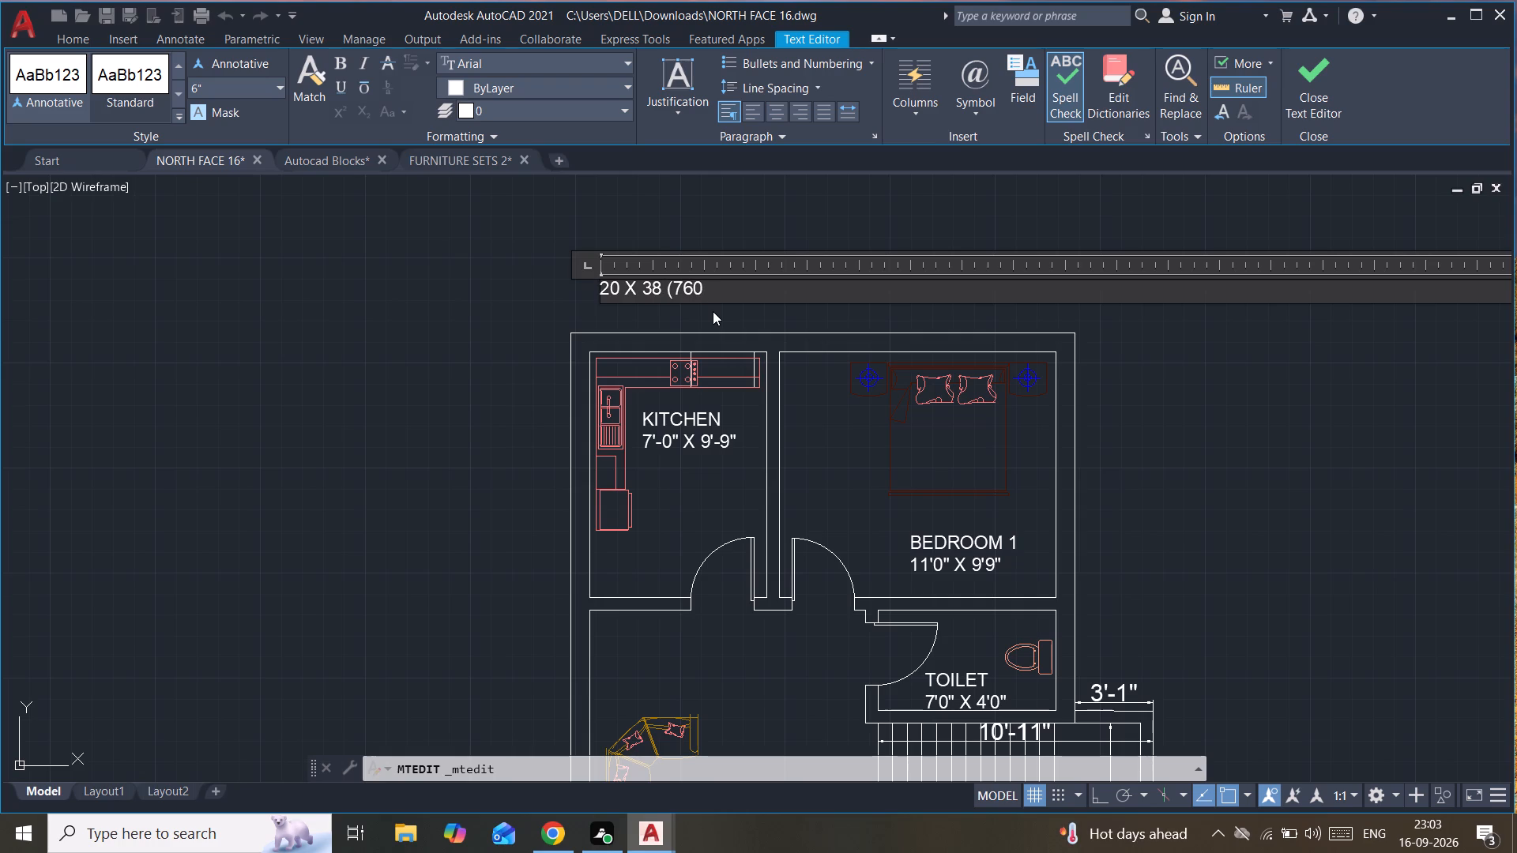
{"action": "key", "text": "space"}
{"action": "key", "text": "s"}
{"action": "type", "text": "q ft )"}
{"action": "key", "text": "space"}
{"action": "type", "text": "House"}
{"action": "key", "text": "space"}
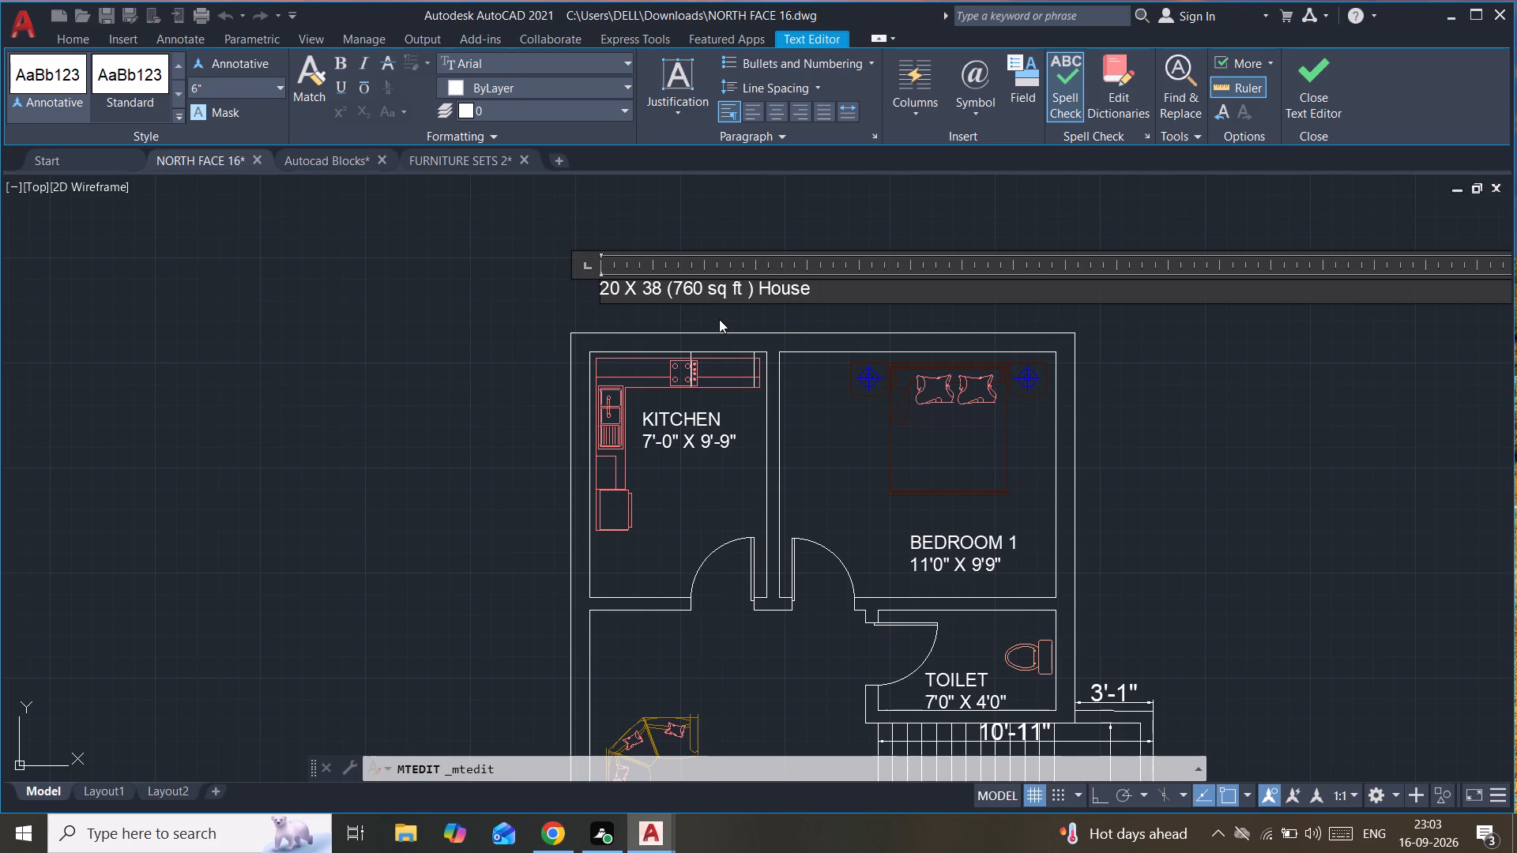
{"action": "key", "text": "shift+p"}
{"action": "type", "text": "lan"}
{"action": "key", "text": "space"}
{"action": "key", "text": "minus"}
{"action": "key", "text": "space"}
{"action": "key", "text": "shift+n"}
{"action": "type", "text": "orth F"}
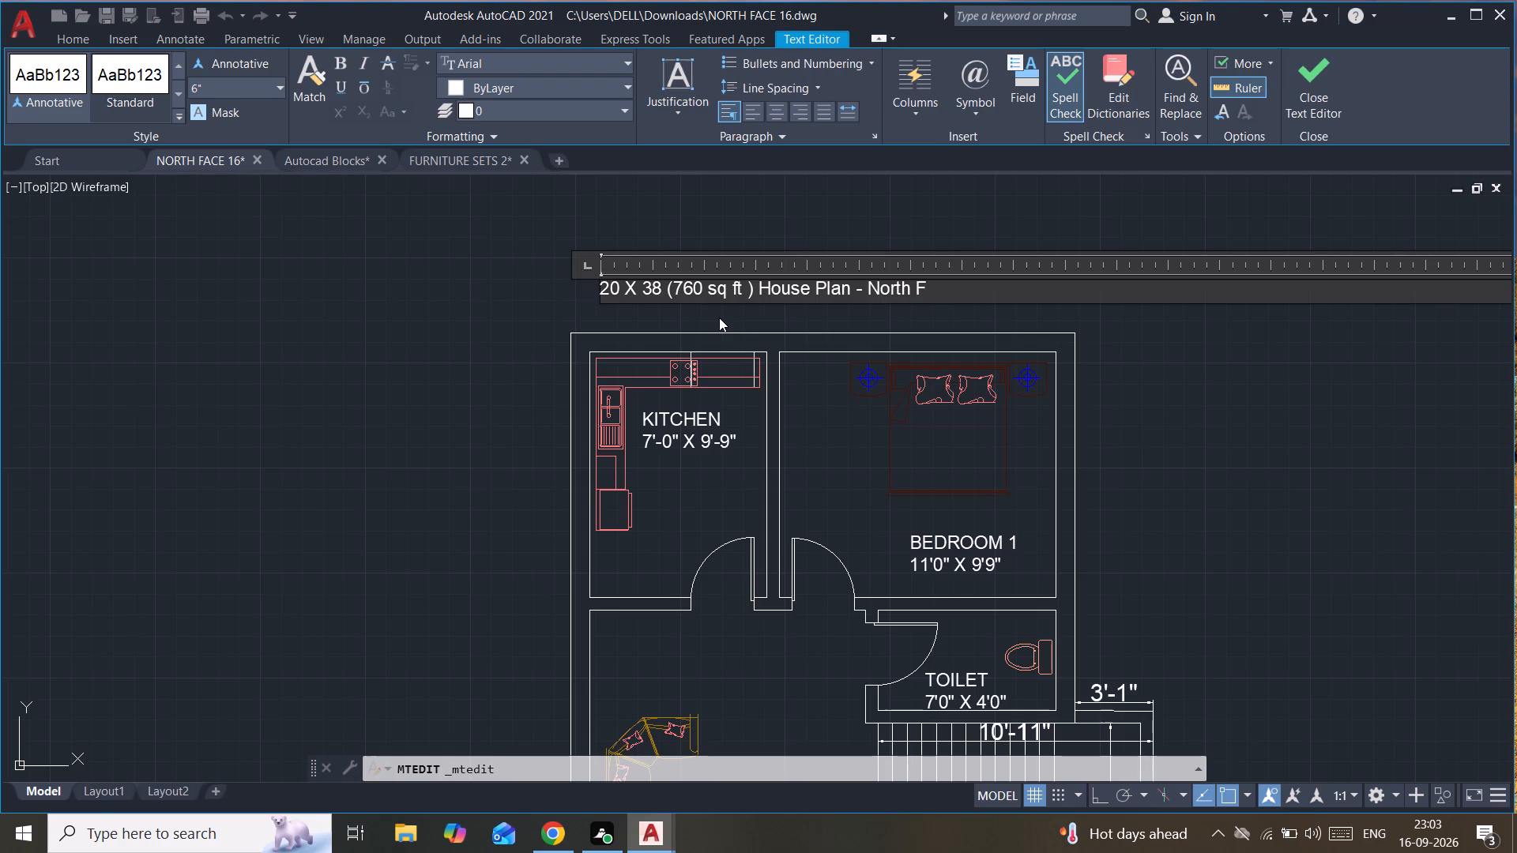
{"action": "key", "text": "c"}
{"action": "key", "text": "BackSpace"}
{"action": "type", "text": "ace"}
{"action": "left_click", "coordinate": [1184, 408]}
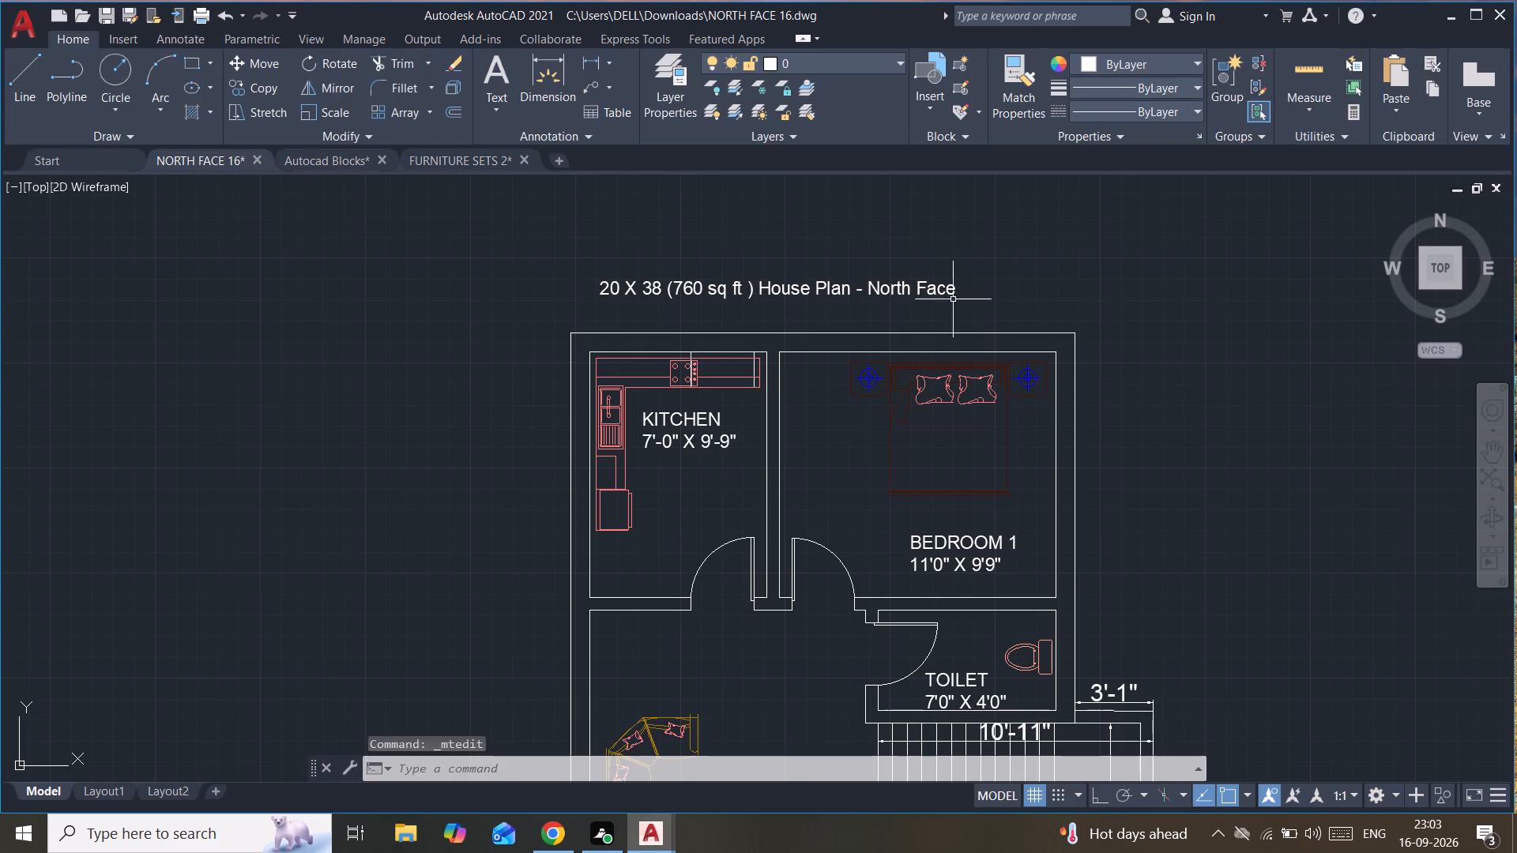
Move the house plan title about 2'-11" so it sits more centrally above the plan.
{"action": "left_click", "coordinate": [818, 285]}
{"action": "scroll", "coordinate": [818, 285], "scroll_direction": "up", "scroll_amount": 1}
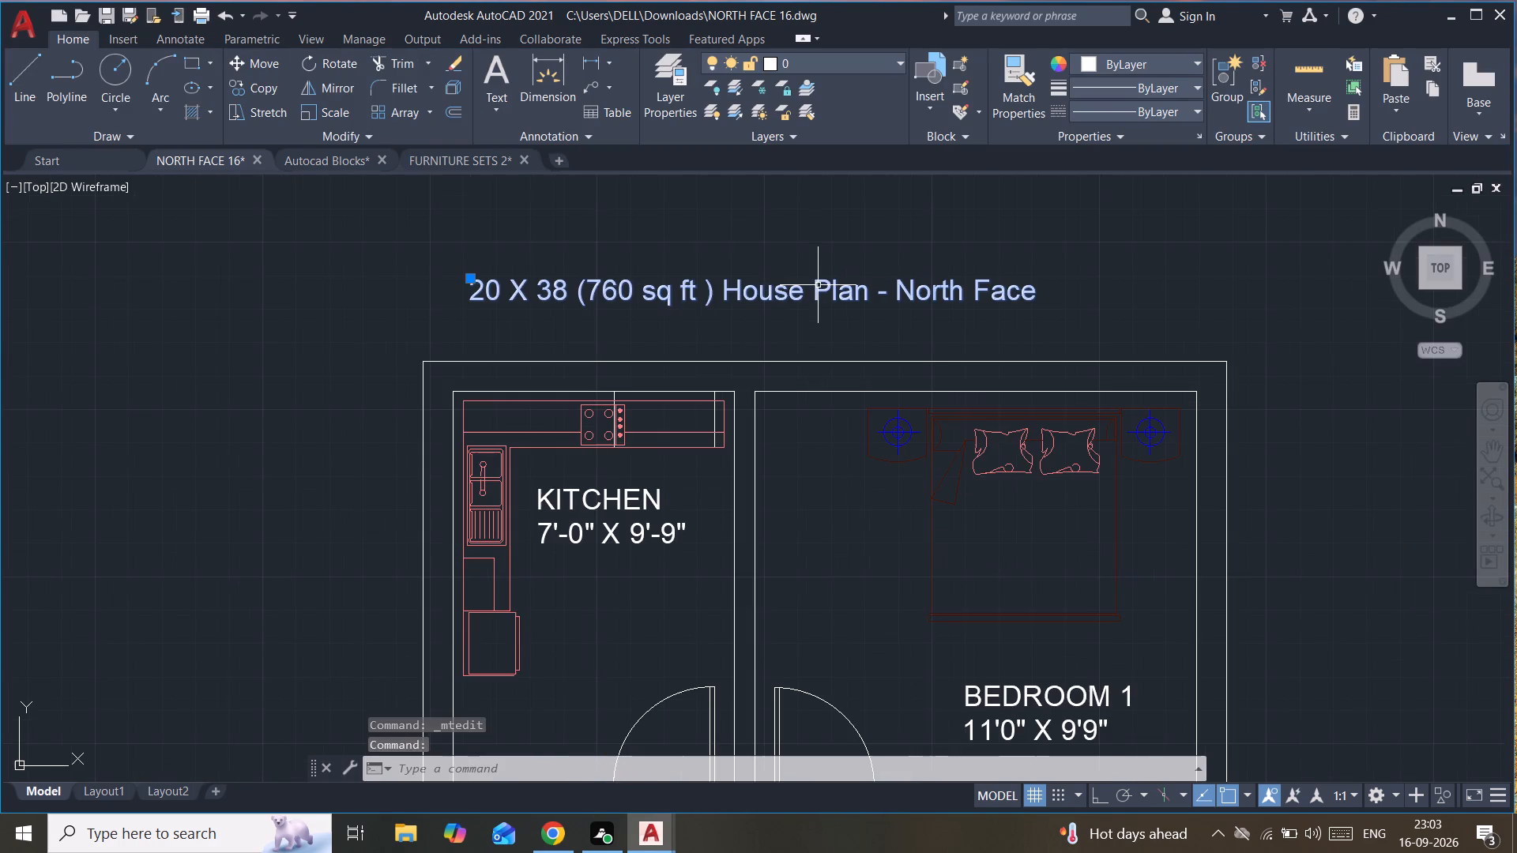
{"action": "left_click", "coordinate": [262, 64]}
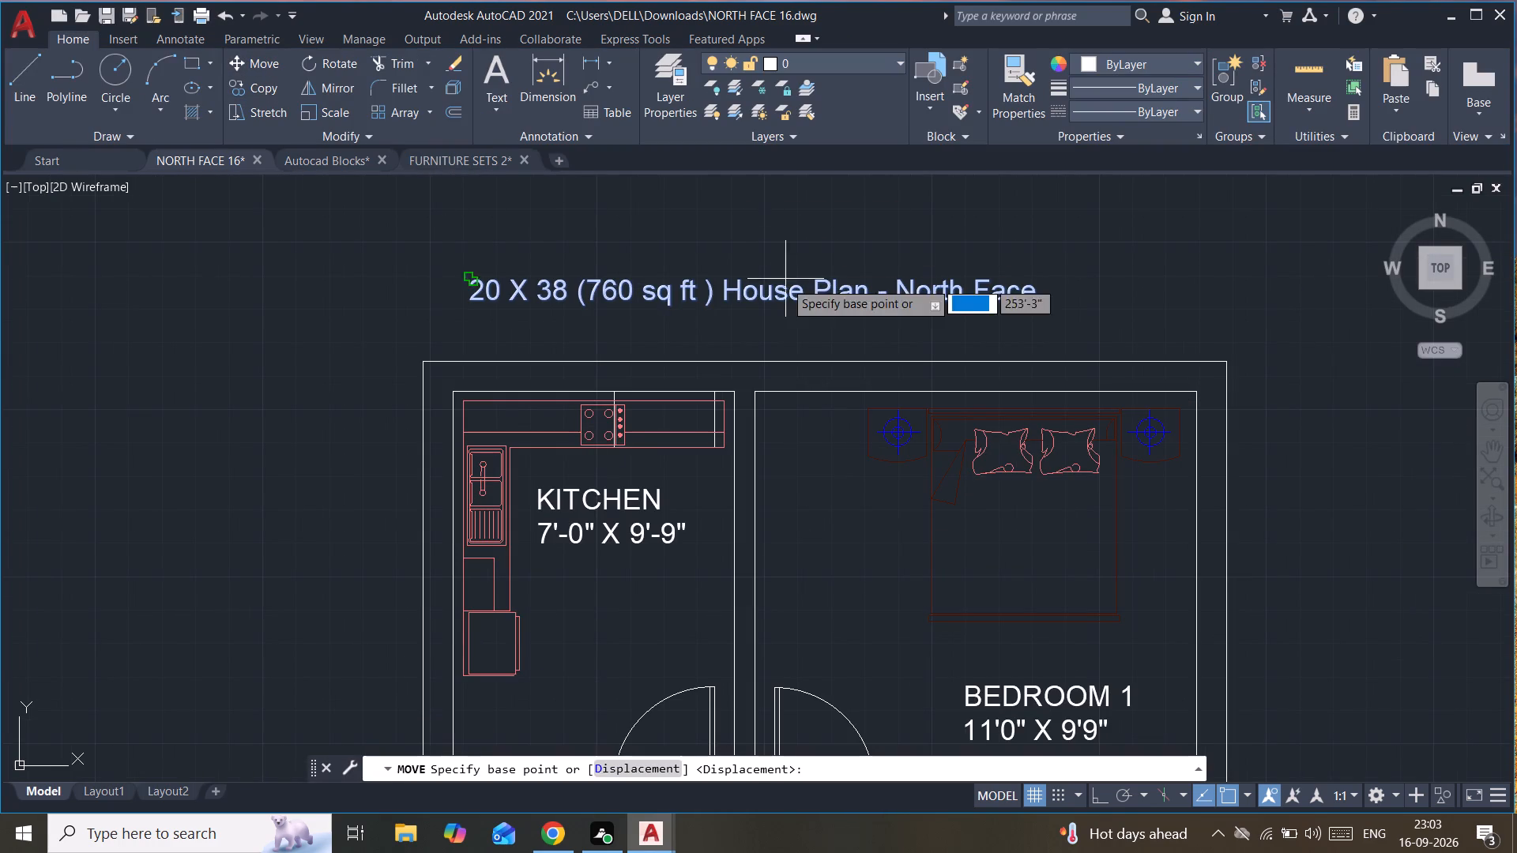
{"action": "left_click", "coordinate": [747, 304]}
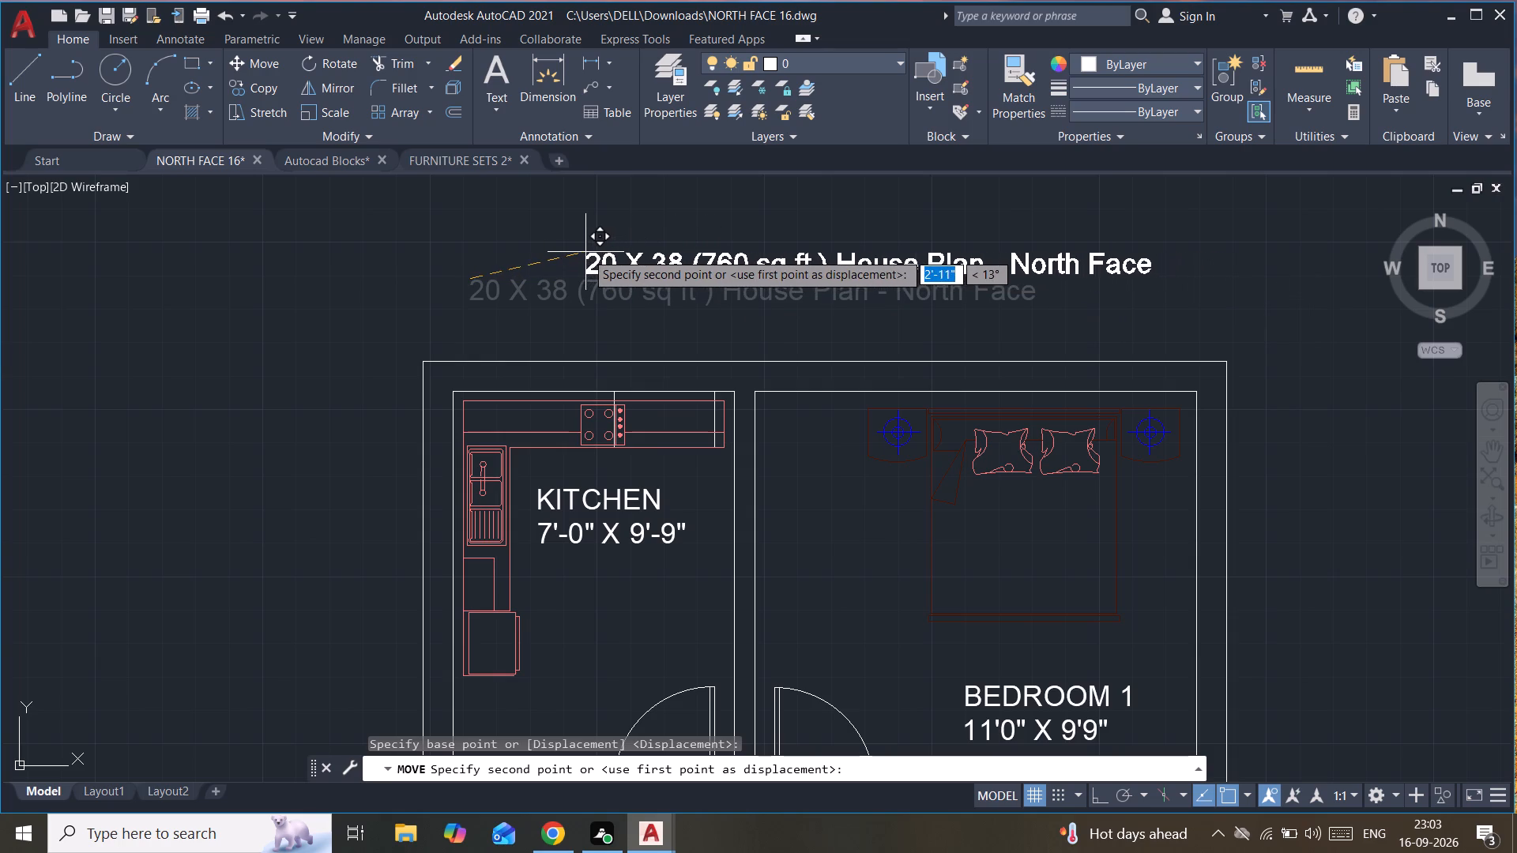
{"action": "left_click", "coordinate": [585, 252]}
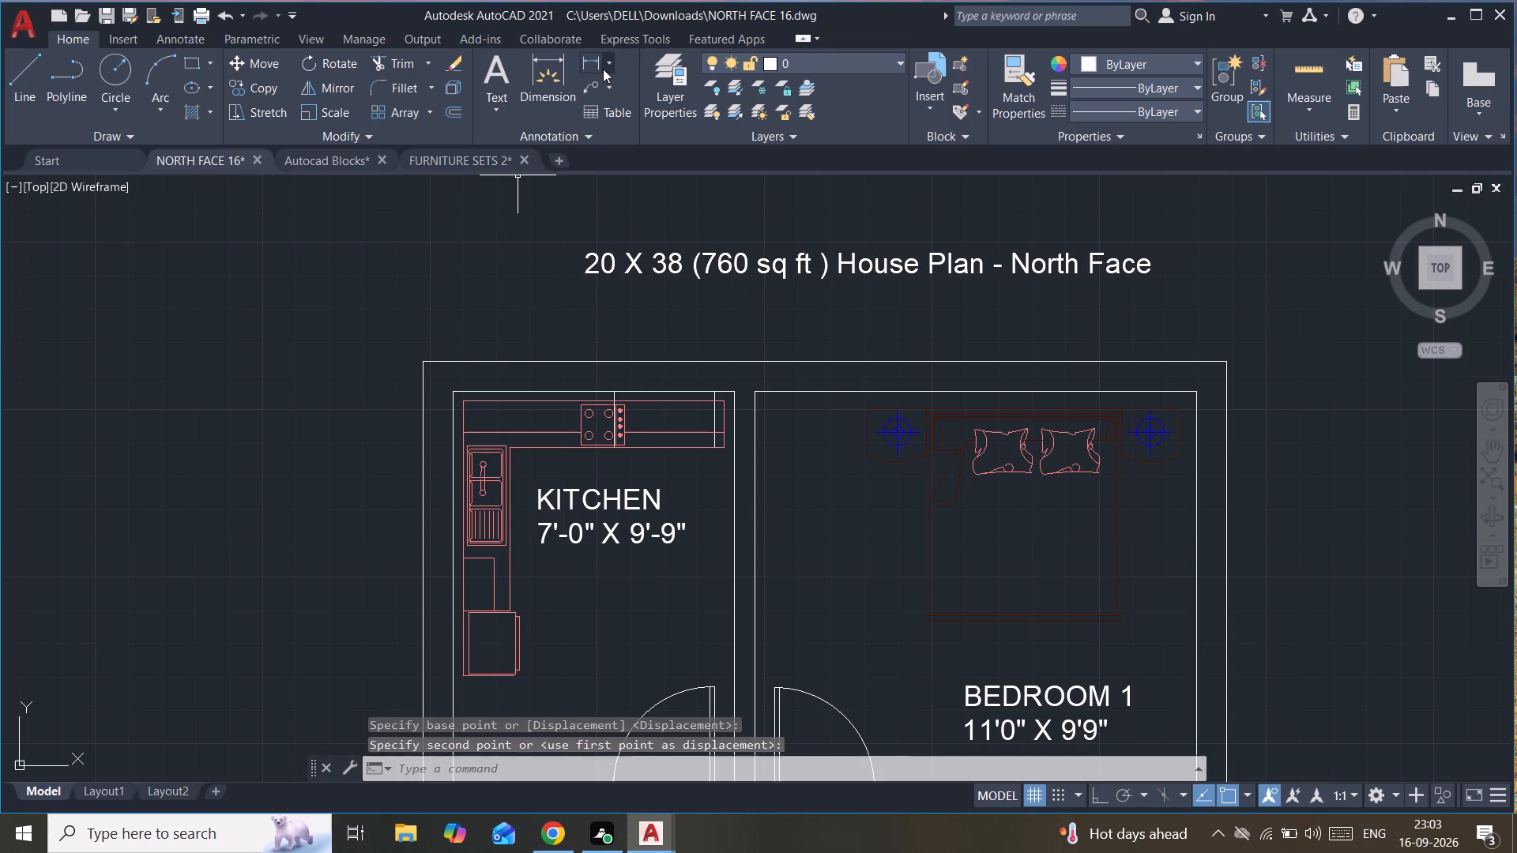
Add a linear dimension for the plan's overall width between the outer wall corners, just below the title.
{"action": "left_click", "coordinate": [603, 68]}
{"action": "left_click", "coordinate": [423, 359]}
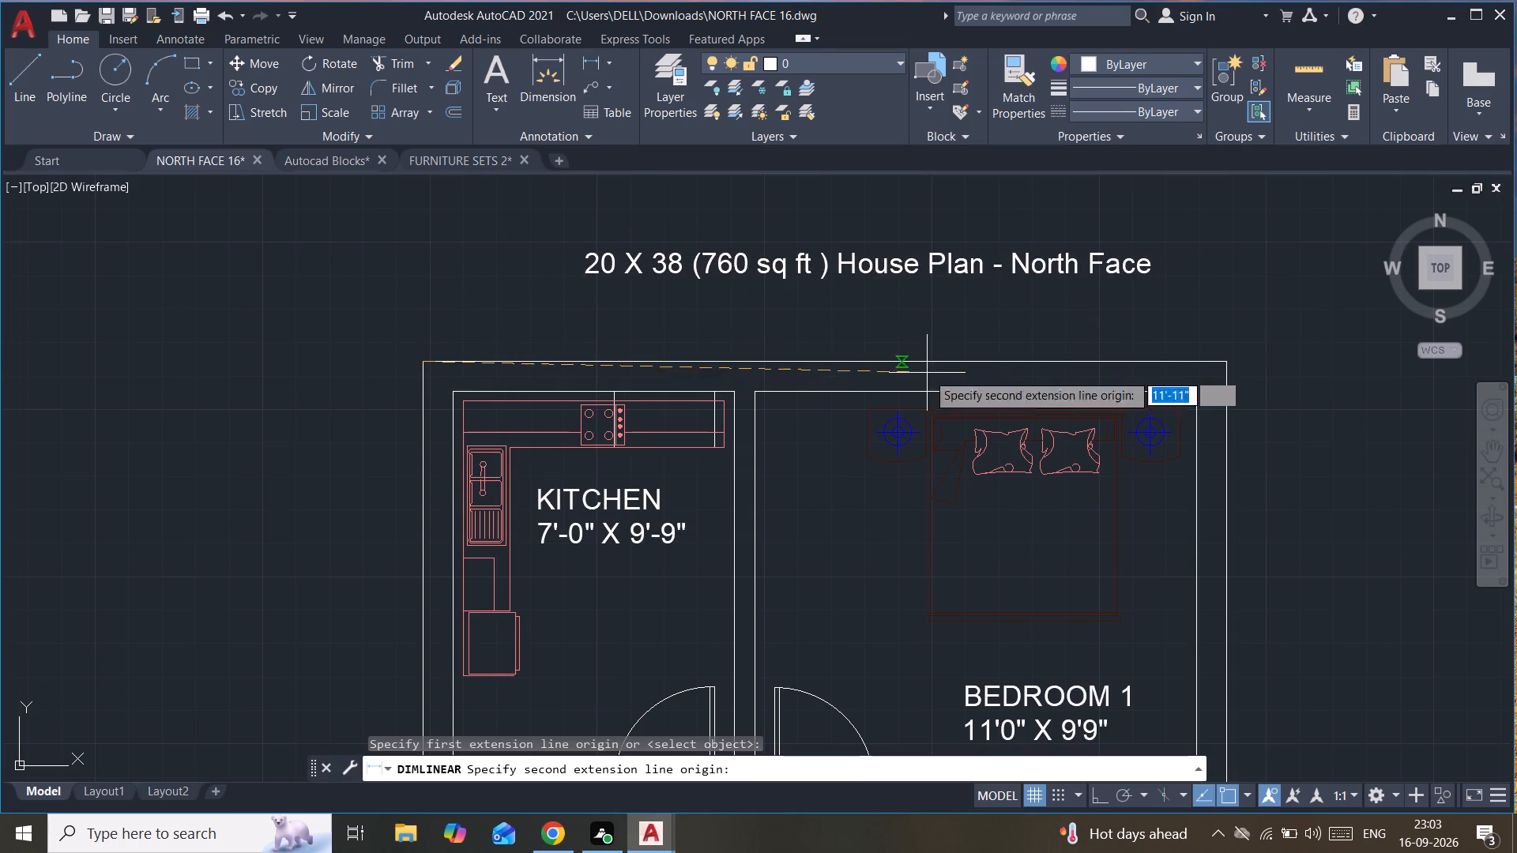
{"action": "left_click", "coordinate": [1221, 366]}
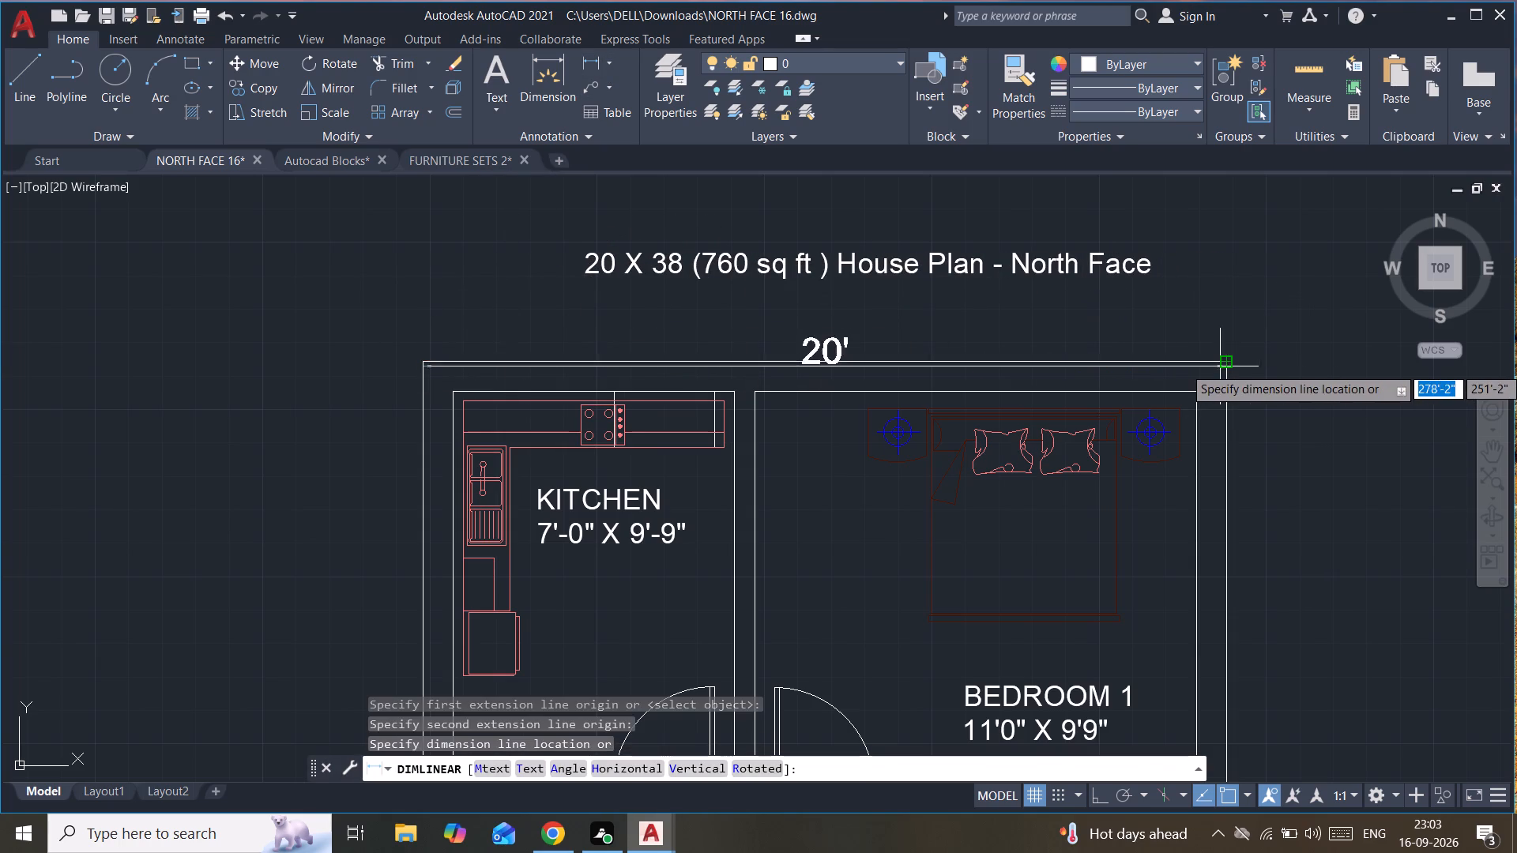
{"action": "left_click", "coordinate": [1210, 339]}
Add a vertical linear dimension for the plan's overall length, just outside the outer wall beside the kitchen, hall and drawing area.
{"action": "scroll", "coordinate": [1213, 431], "scroll_direction": "down", "scroll_amount": 1}
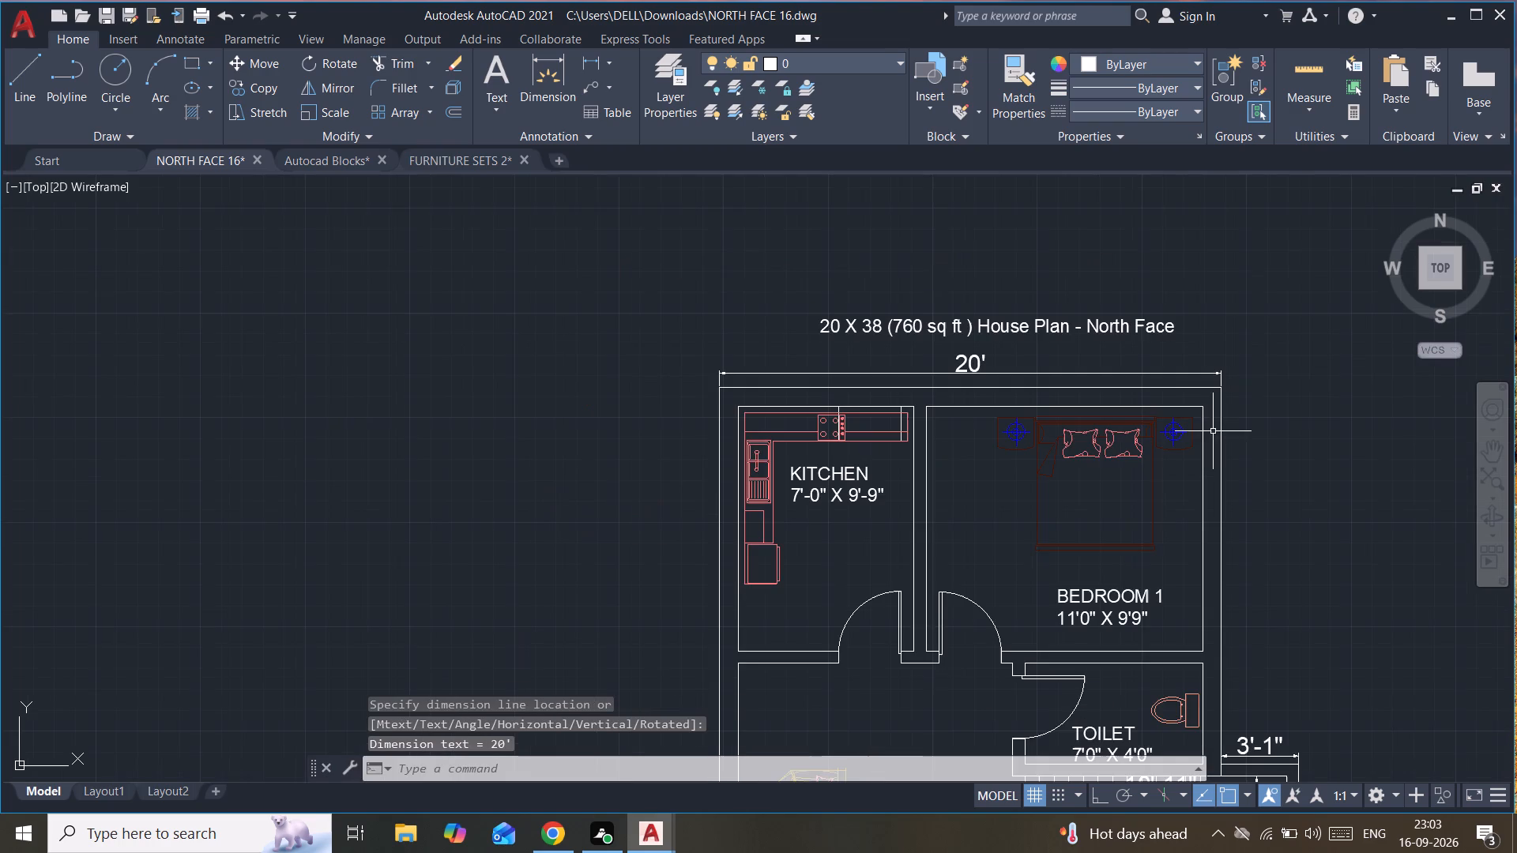
{"action": "middle_click_drag", "start_coordinate": [1212, 432], "coordinate": [984, 260]}
{"action": "scroll", "coordinate": [984, 260], "scroll_direction": "down", "scroll_amount": 1}
{"action": "scroll", "coordinate": [867, 356], "scroll_direction": "down", "scroll_amount": 1}
{"action": "left_click", "coordinate": [588, 51]}
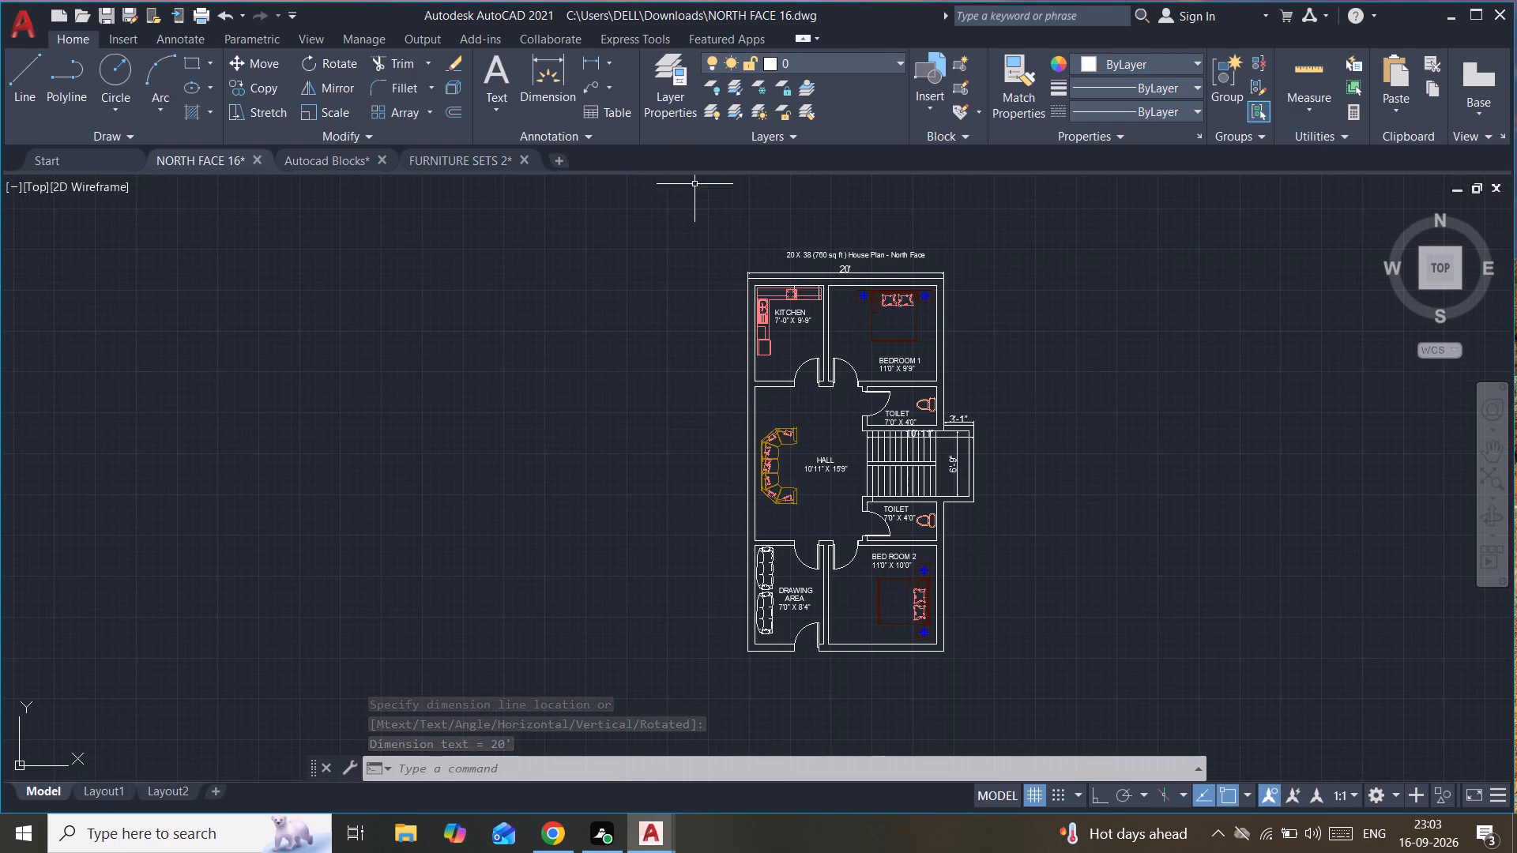
{"action": "scroll", "coordinate": [746, 281], "scroll_direction": "up", "scroll_amount": 2}
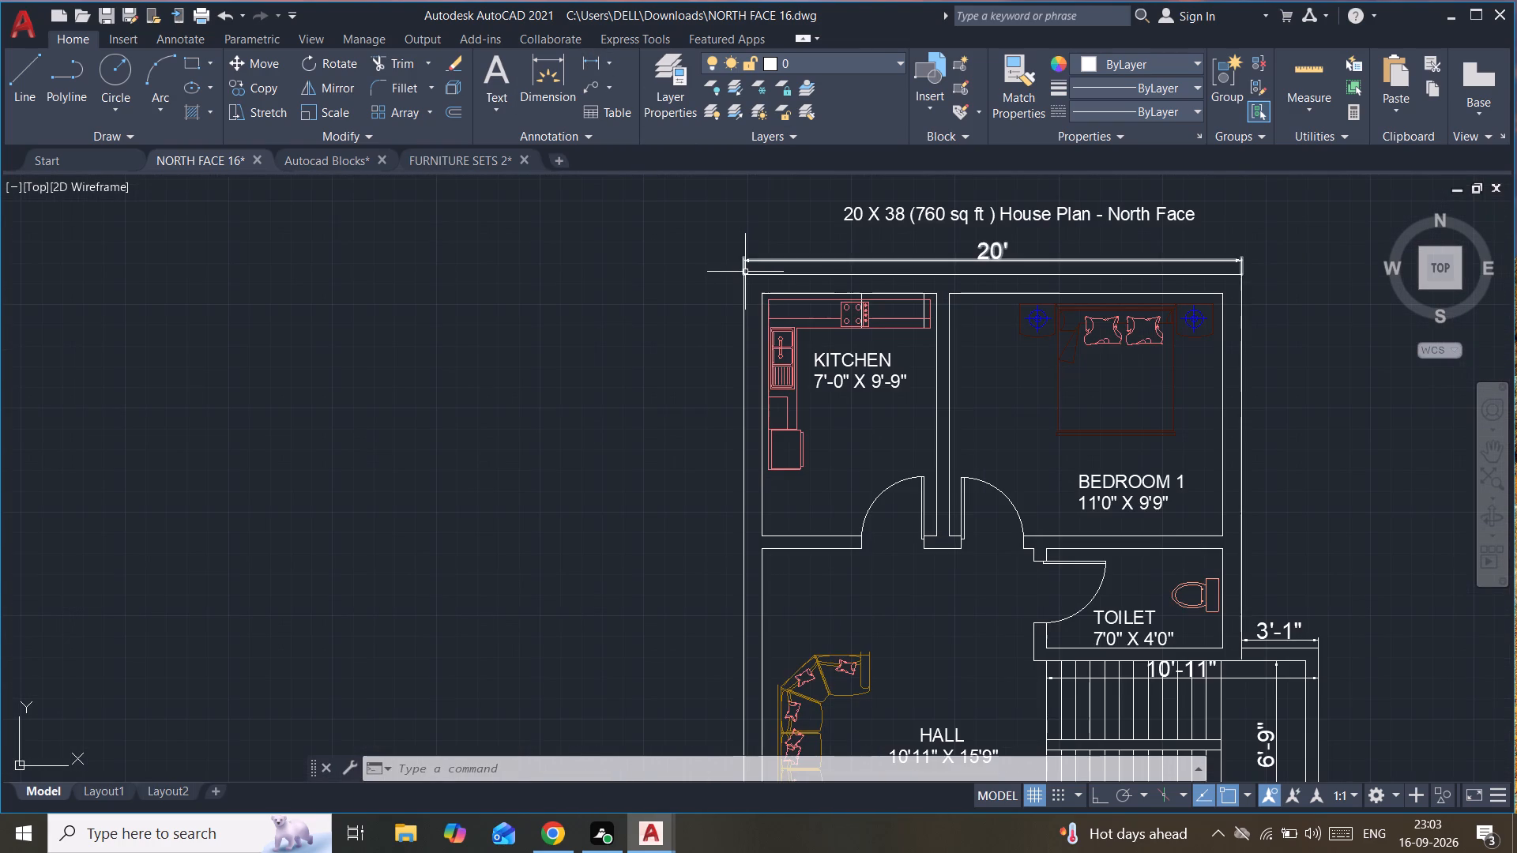
{"action": "scroll", "coordinate": [740, 280], "scroll_direction": "up", "scroll_amount": 3}
{"action": "left_click", "coordinate": [592, 63]}
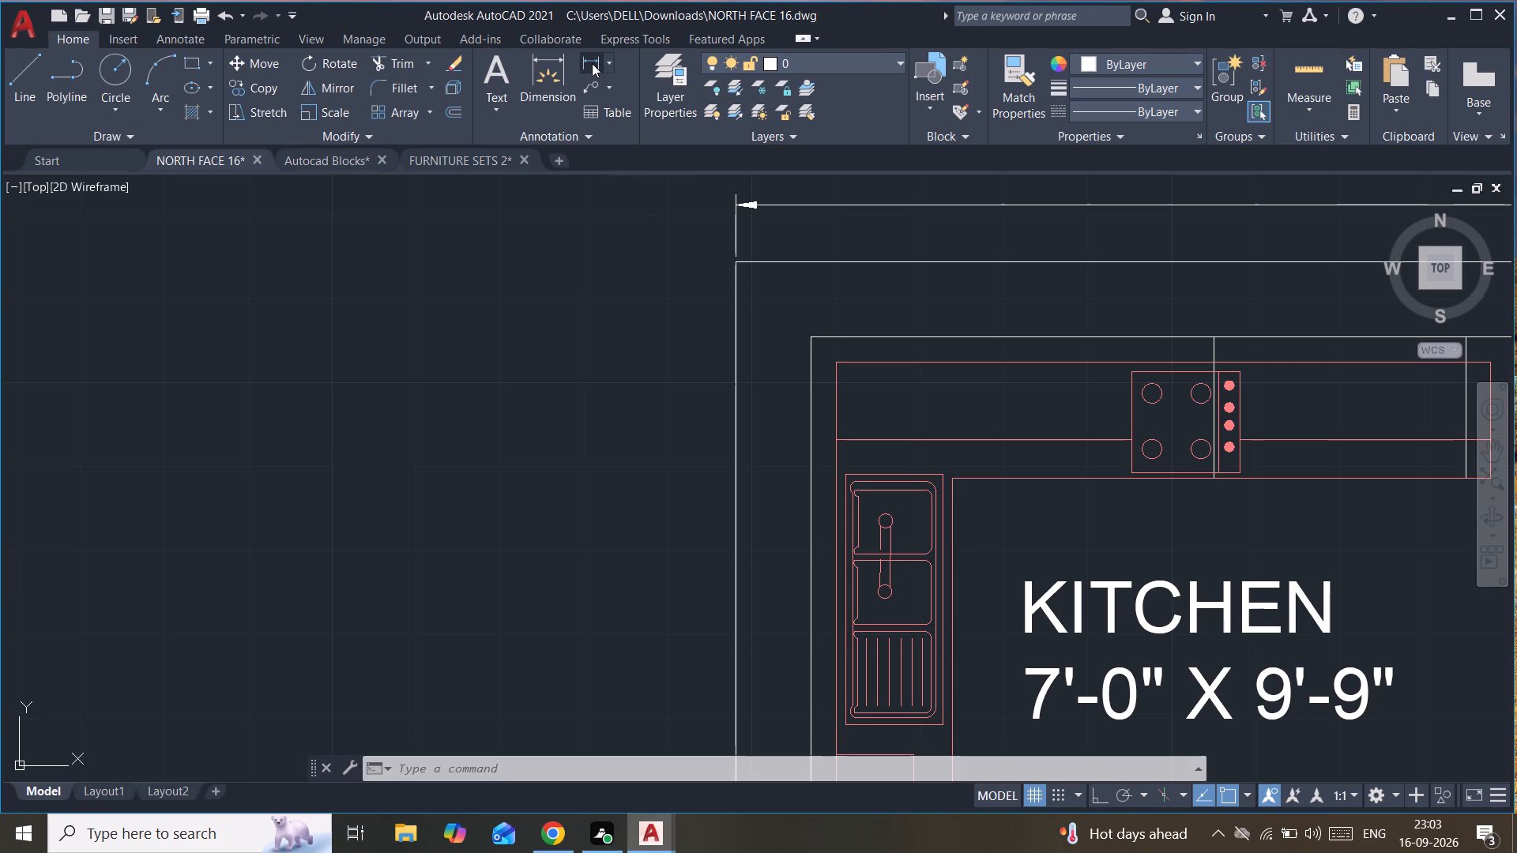
{"action": "left_click", "coordinate": [736, 264]}
{"action": "scroll", "coordinate": [769, 384], "scroll_direction": "down", "scroll_amount": 6}
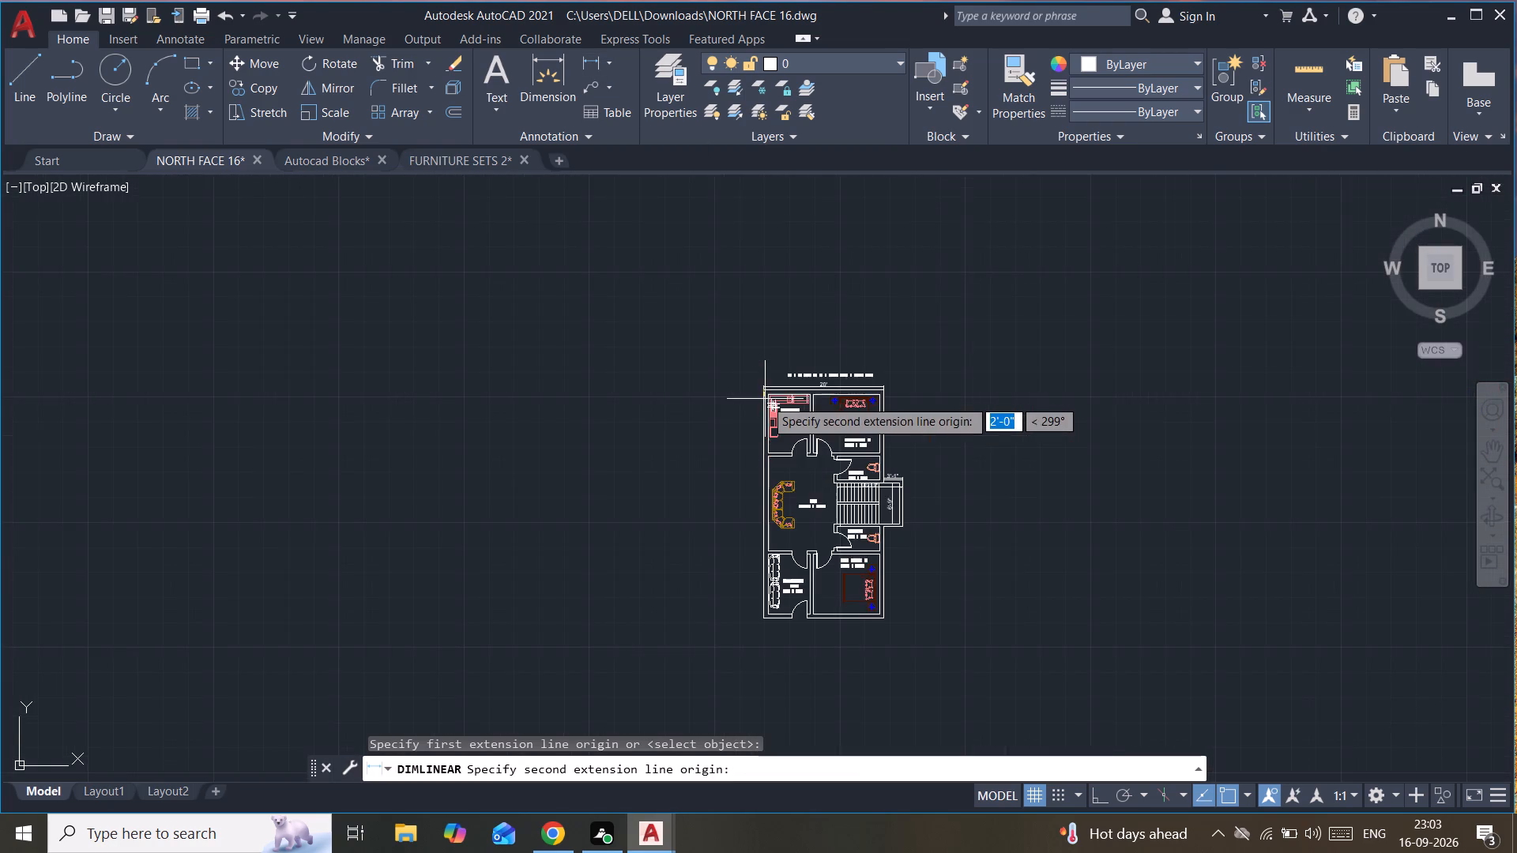
{"action": "middle_click_drag", "start_coordinate": [765, 399], "coordinate": [876, 163]}
{"action": "scroll", "coordinate": [869, 369], "scroll_direction": "up", "scroll_amount": 1}
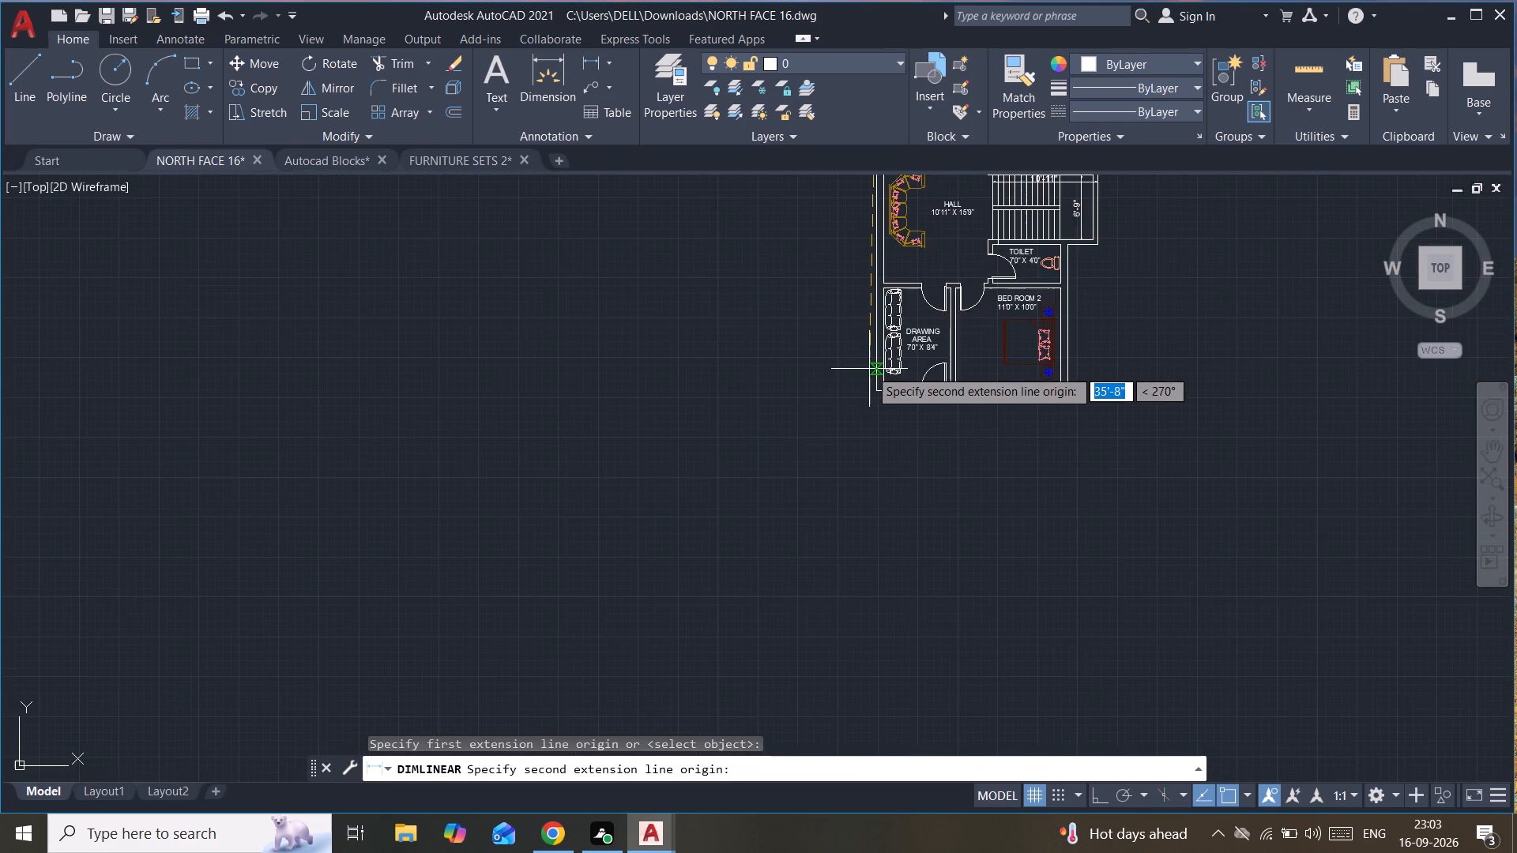
{"action": "scroll", "coordinate": [869, 371], "scroll_direction": "up", "scroll_amount": 2}
{"action": "left_click", "coordinate": [880, 415]}
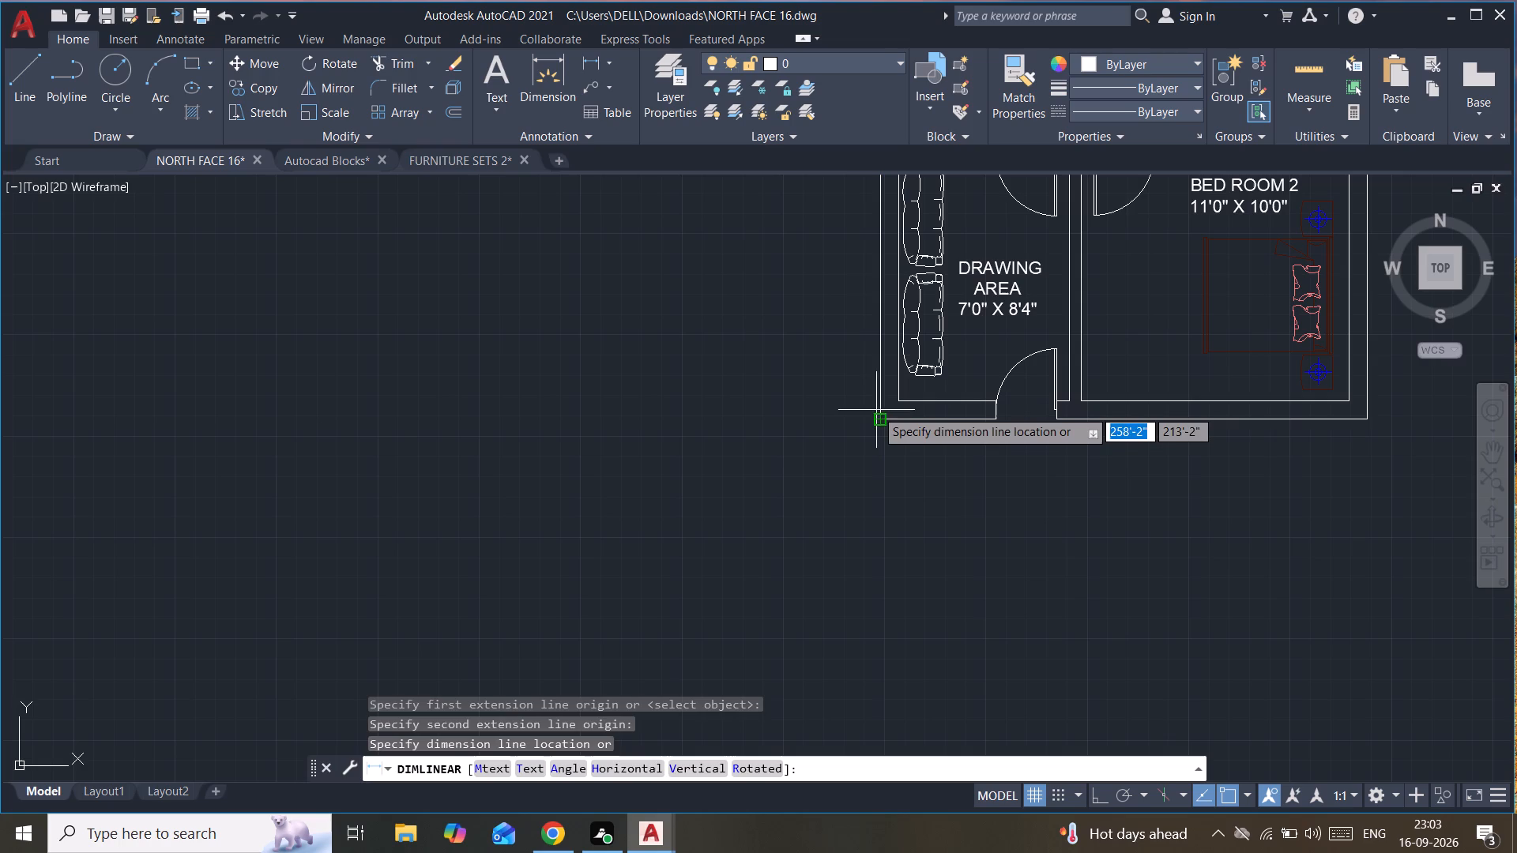
{"action": "left_click", "coordinate": [855, 404]}
Save the changes to the NORTH FACE 16 drawing.
{"action": "middle_click_drag", "start_coordinate": [871, 363], "coordinate": [845, 682]}
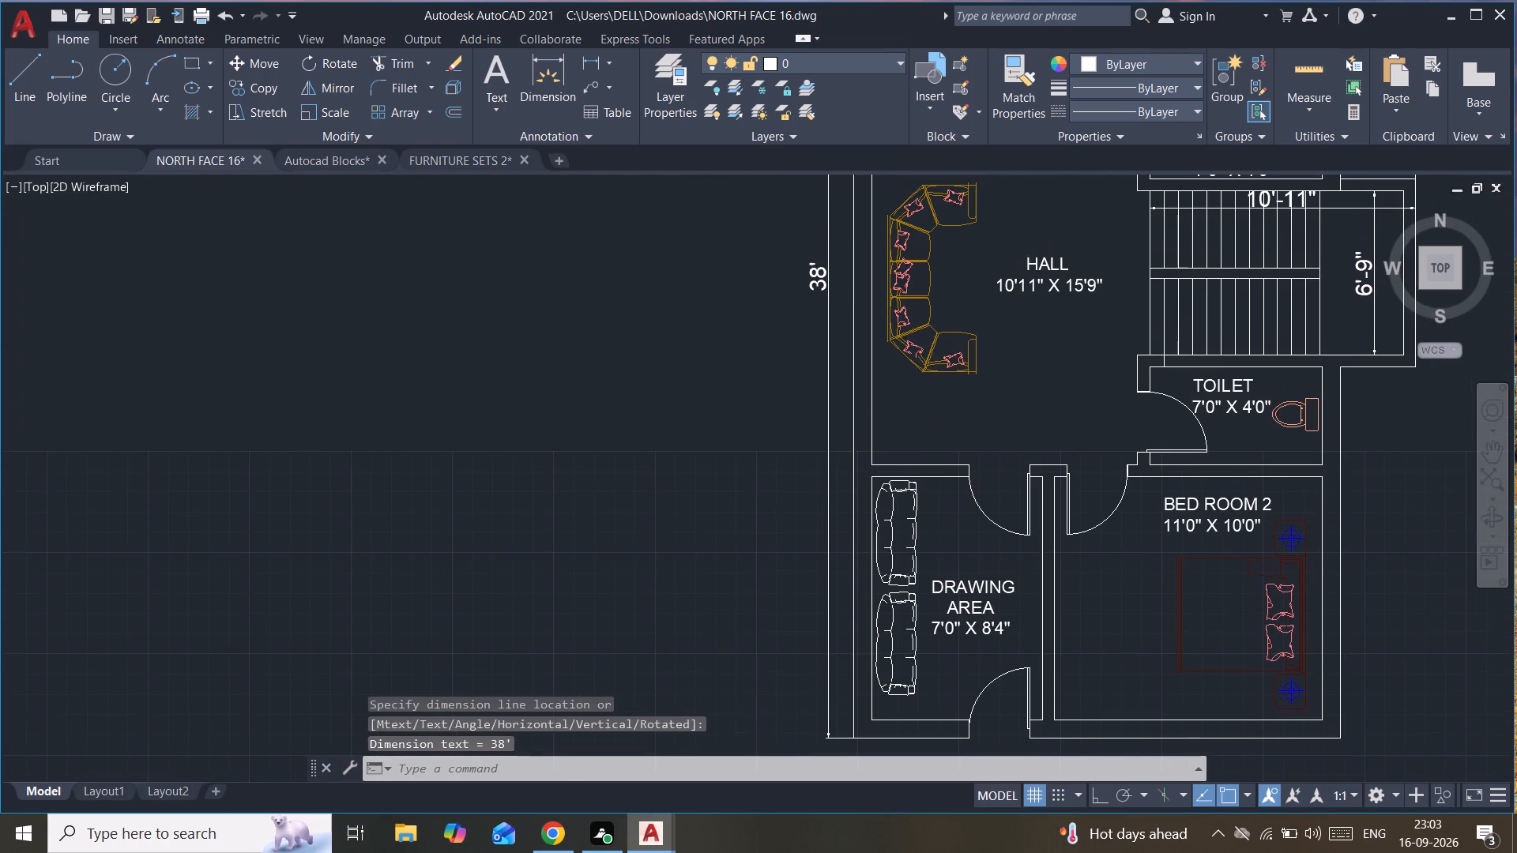
{"action": "scroll", "coordinate": [845, 599], "scroll_direction": "down", "scroll_amount": 2}
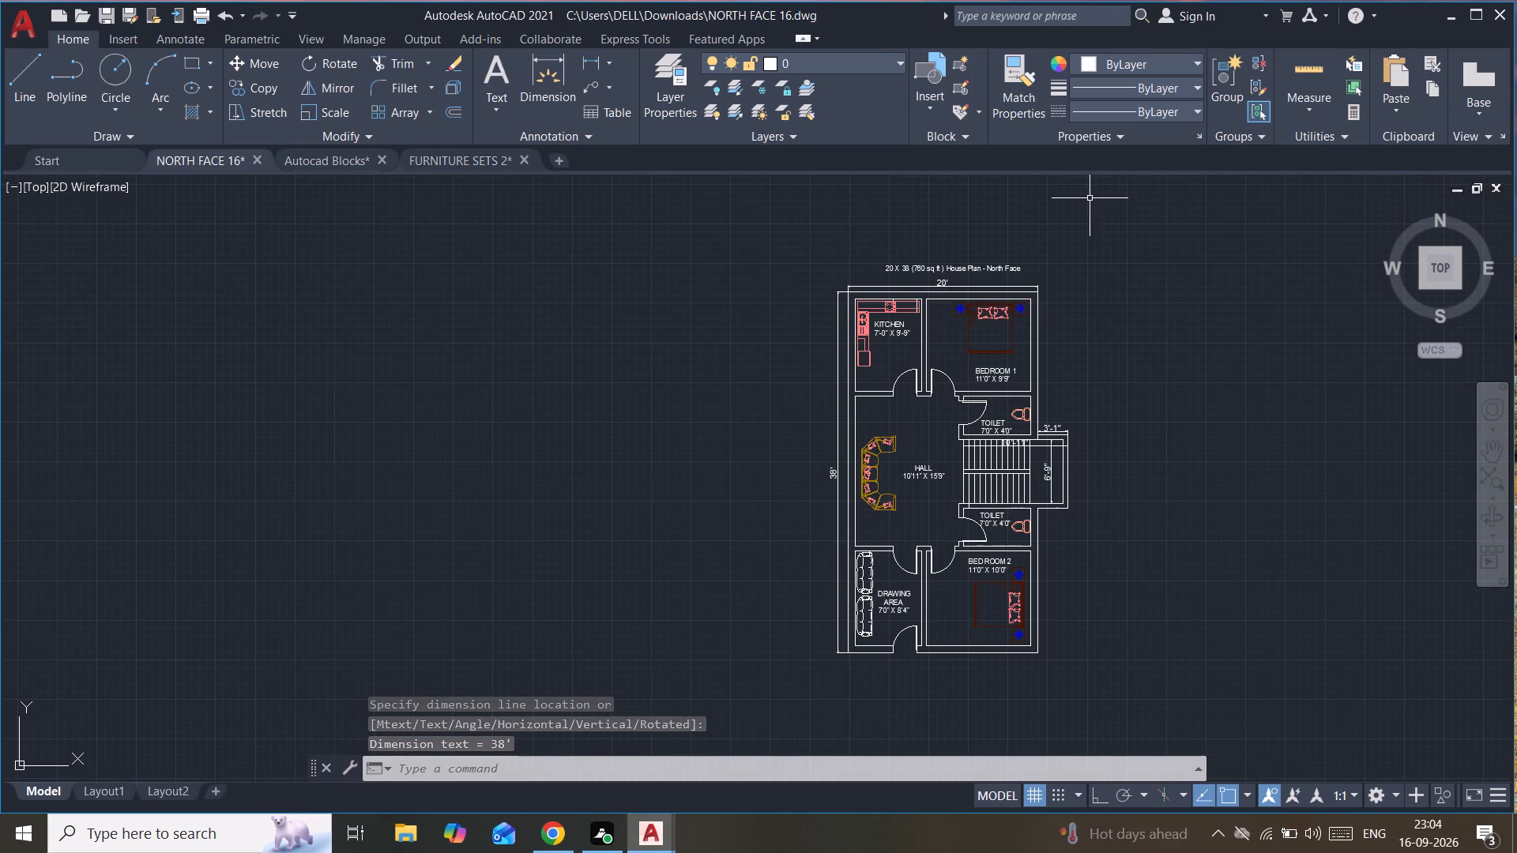
{"action": "key", "text": "ctrl+s"}
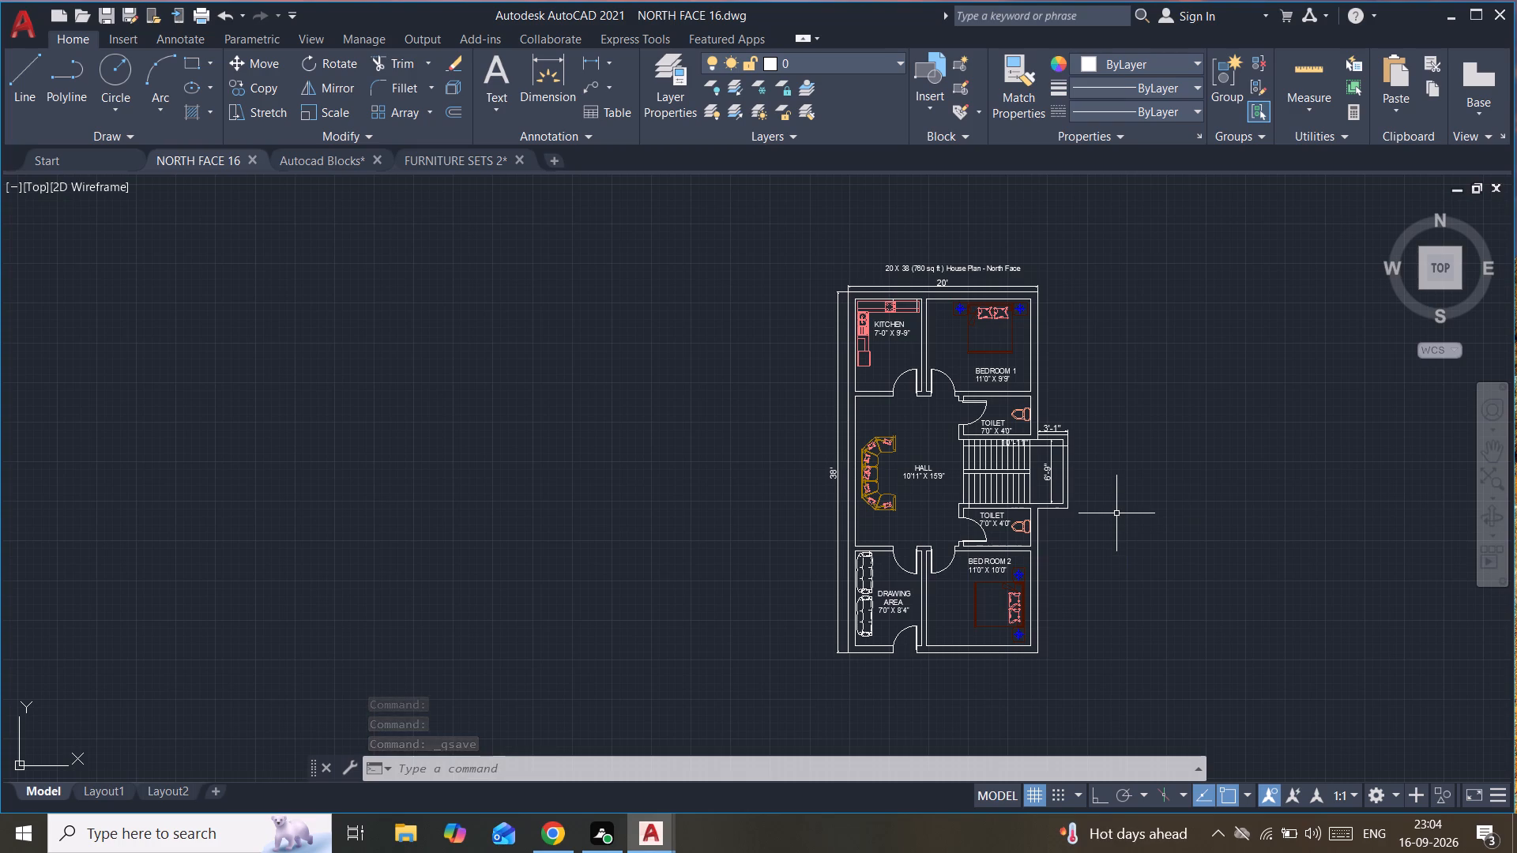
{"action": "key", "text": "ctrl+s"}
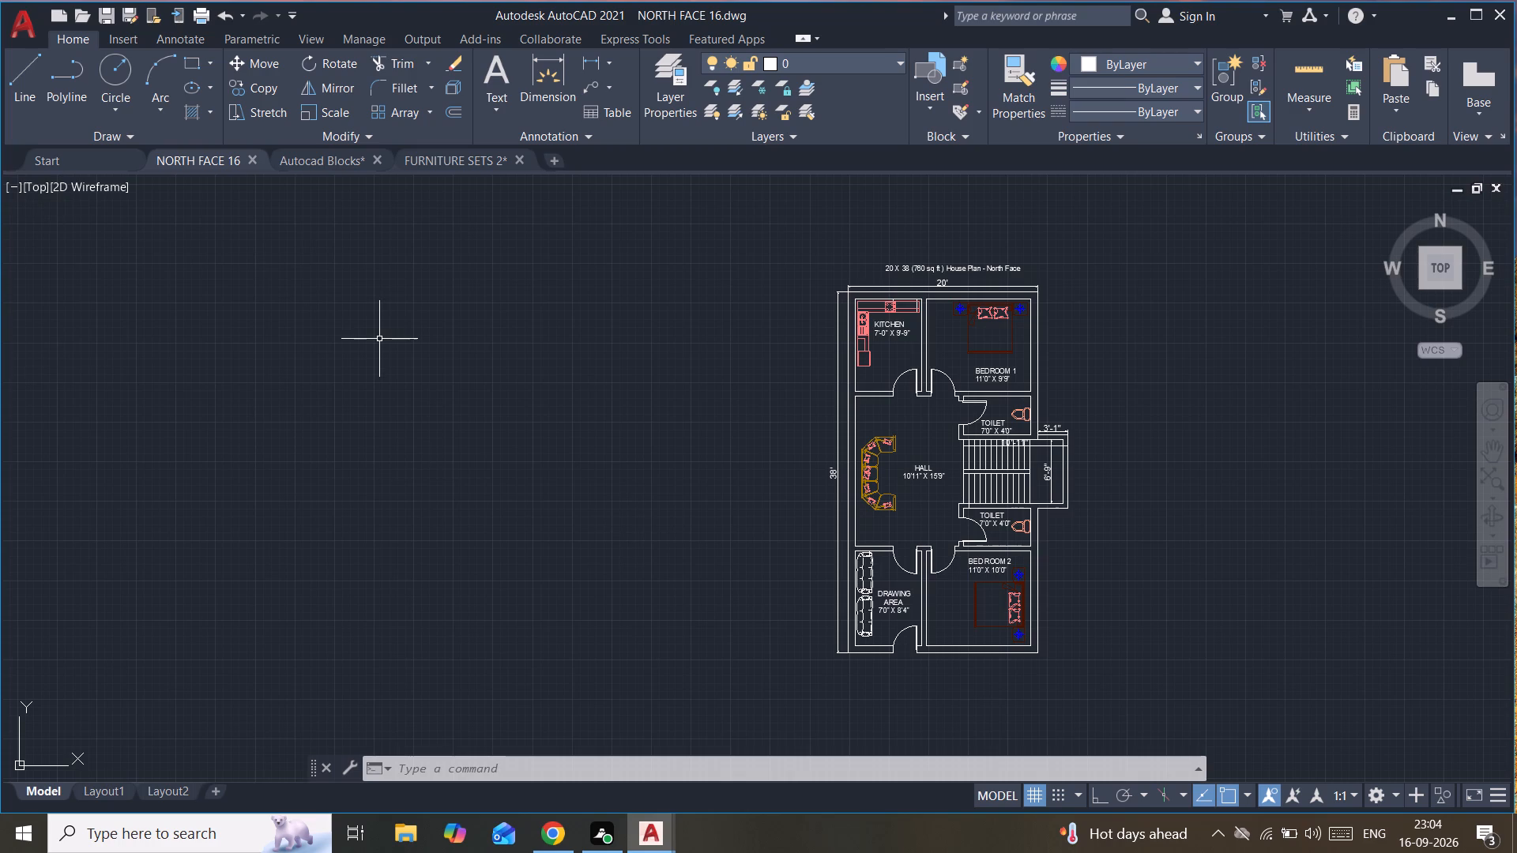
Start plotting the drawing, choosing to continue with a single sheet.
{"action": "key", "text": "ctrl+p"}
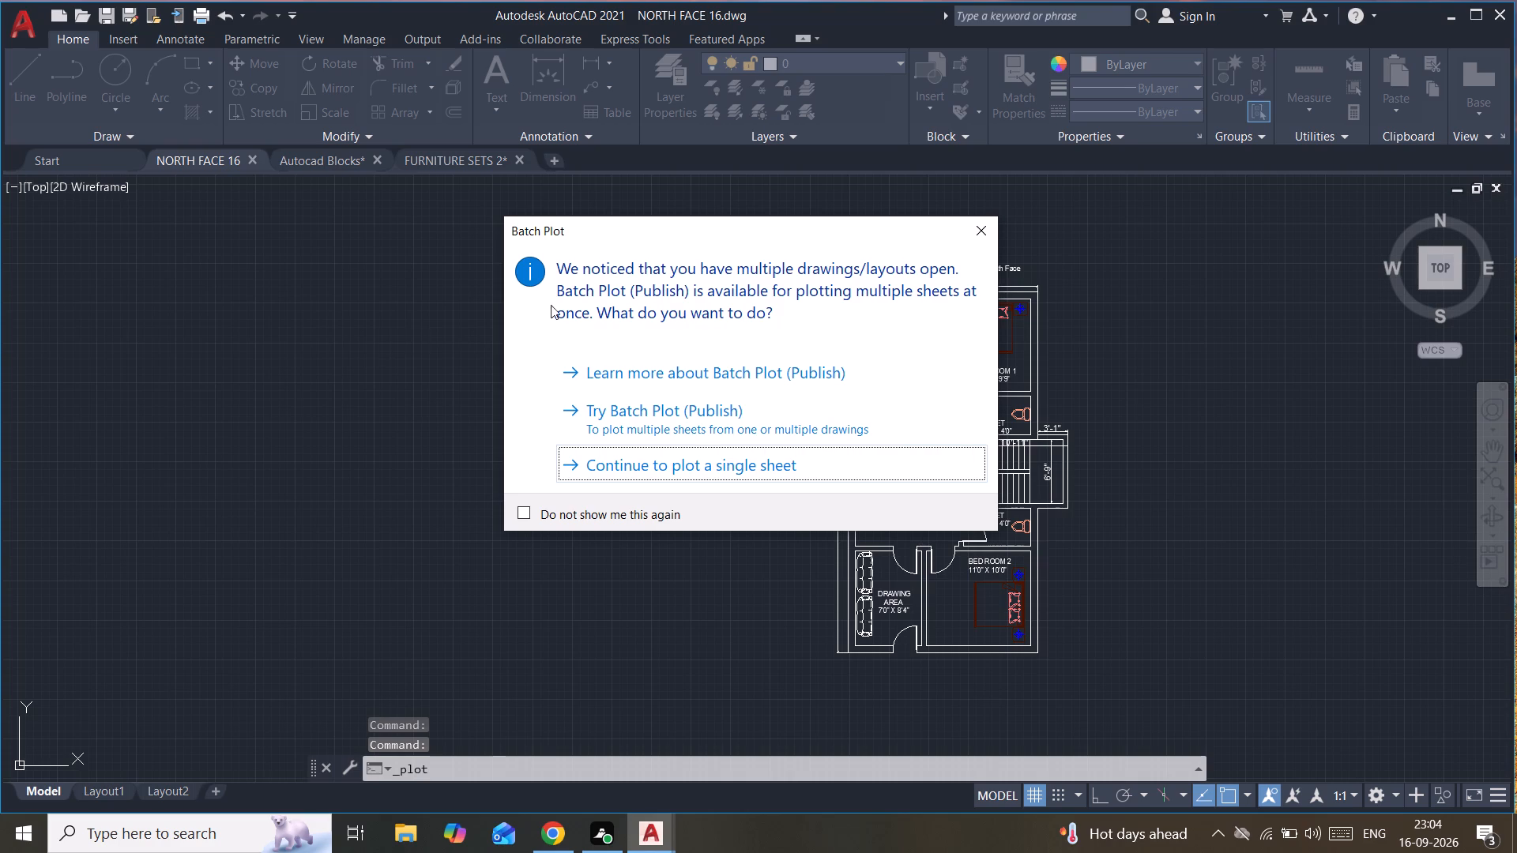
{"action": "key", "text": "Return"}
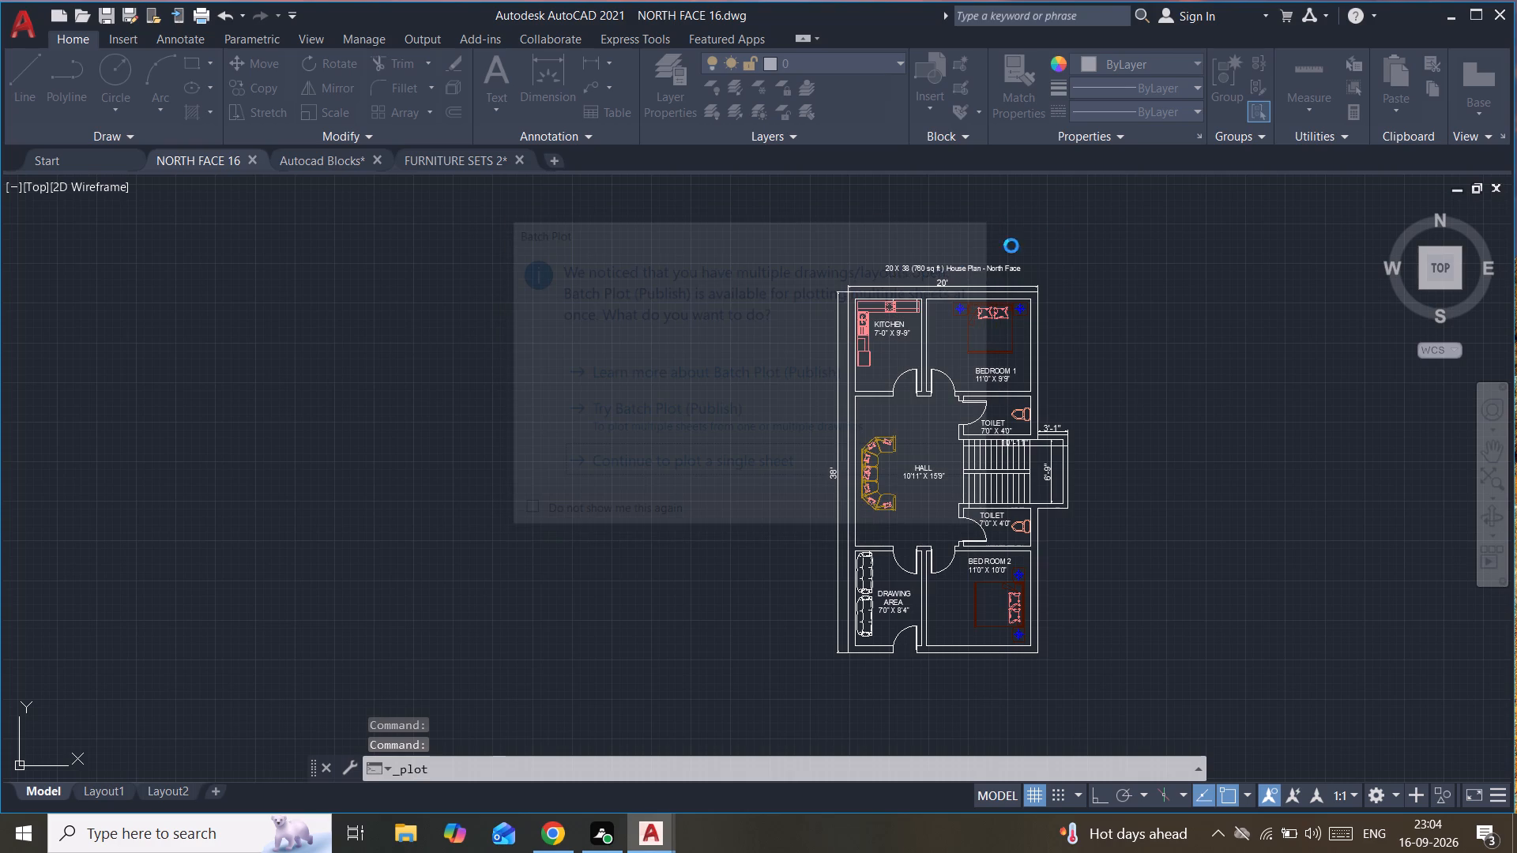
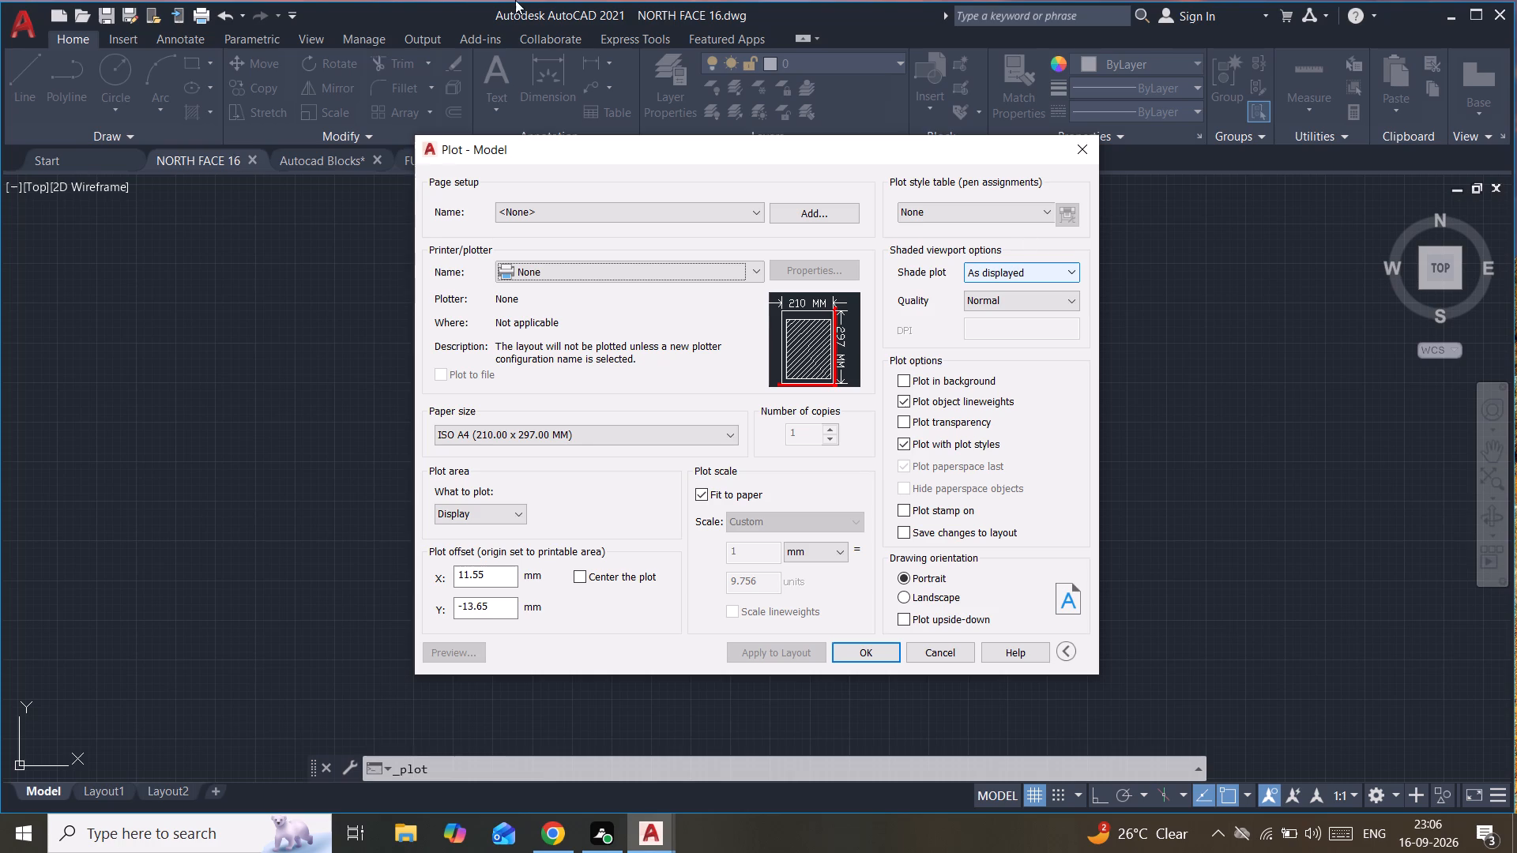
Reuse the page setup from the previous plot for this plot.
{"action": "middle_click_drag", "start_coordinate": [746, 440], "coordinate": [746, 441]}
{"action": "middle_click_drag", "start_coordinate": [746, 441], "coordinate": [963, 462]}
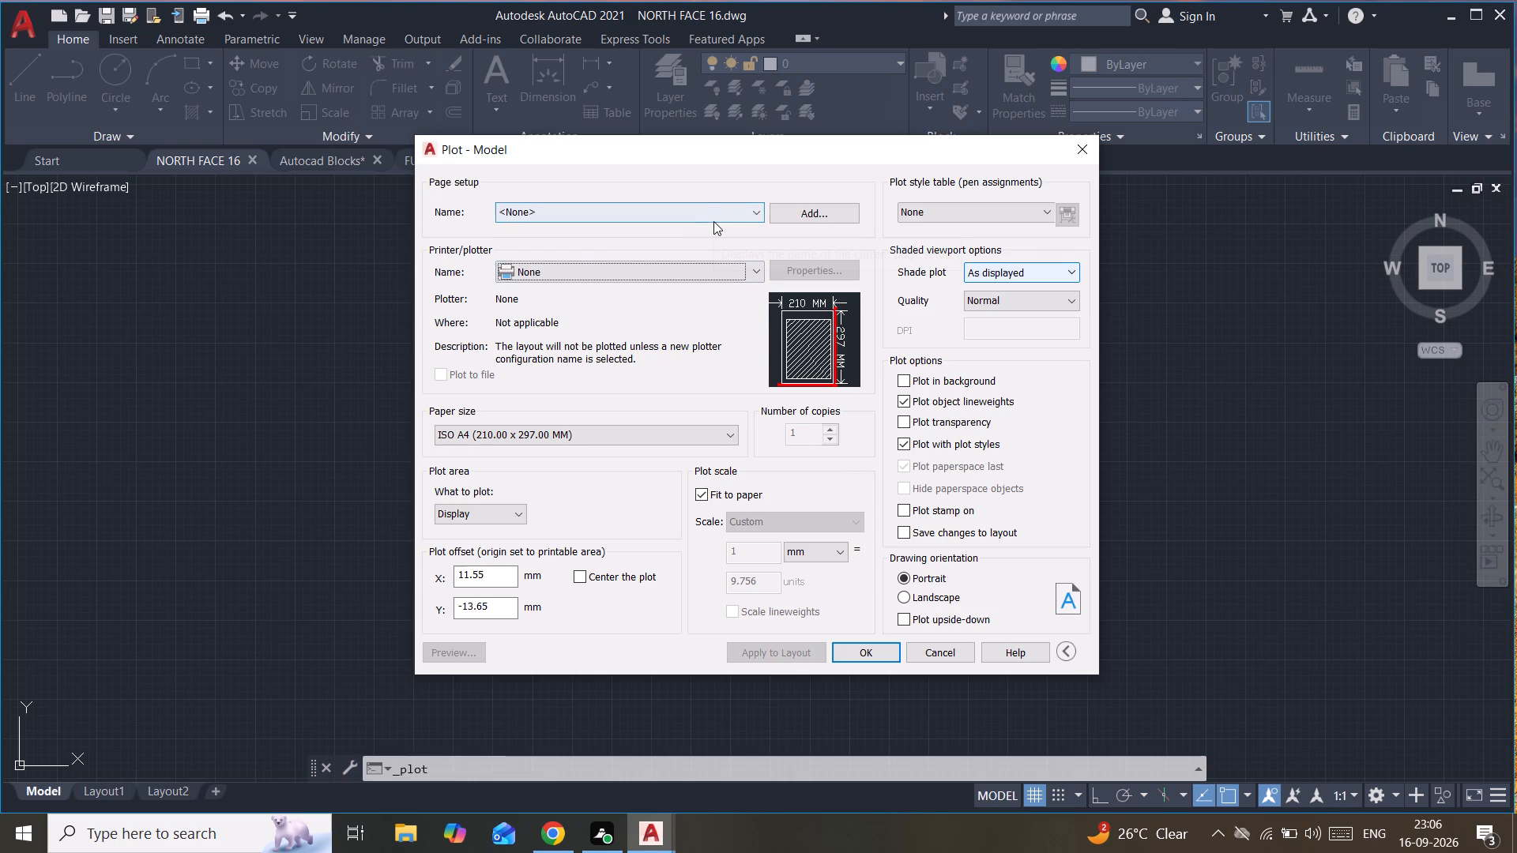
{"action": "left_click", "coordinate": [713, 221]}
{"action": "left_click", "coordinate": [715, 239]}
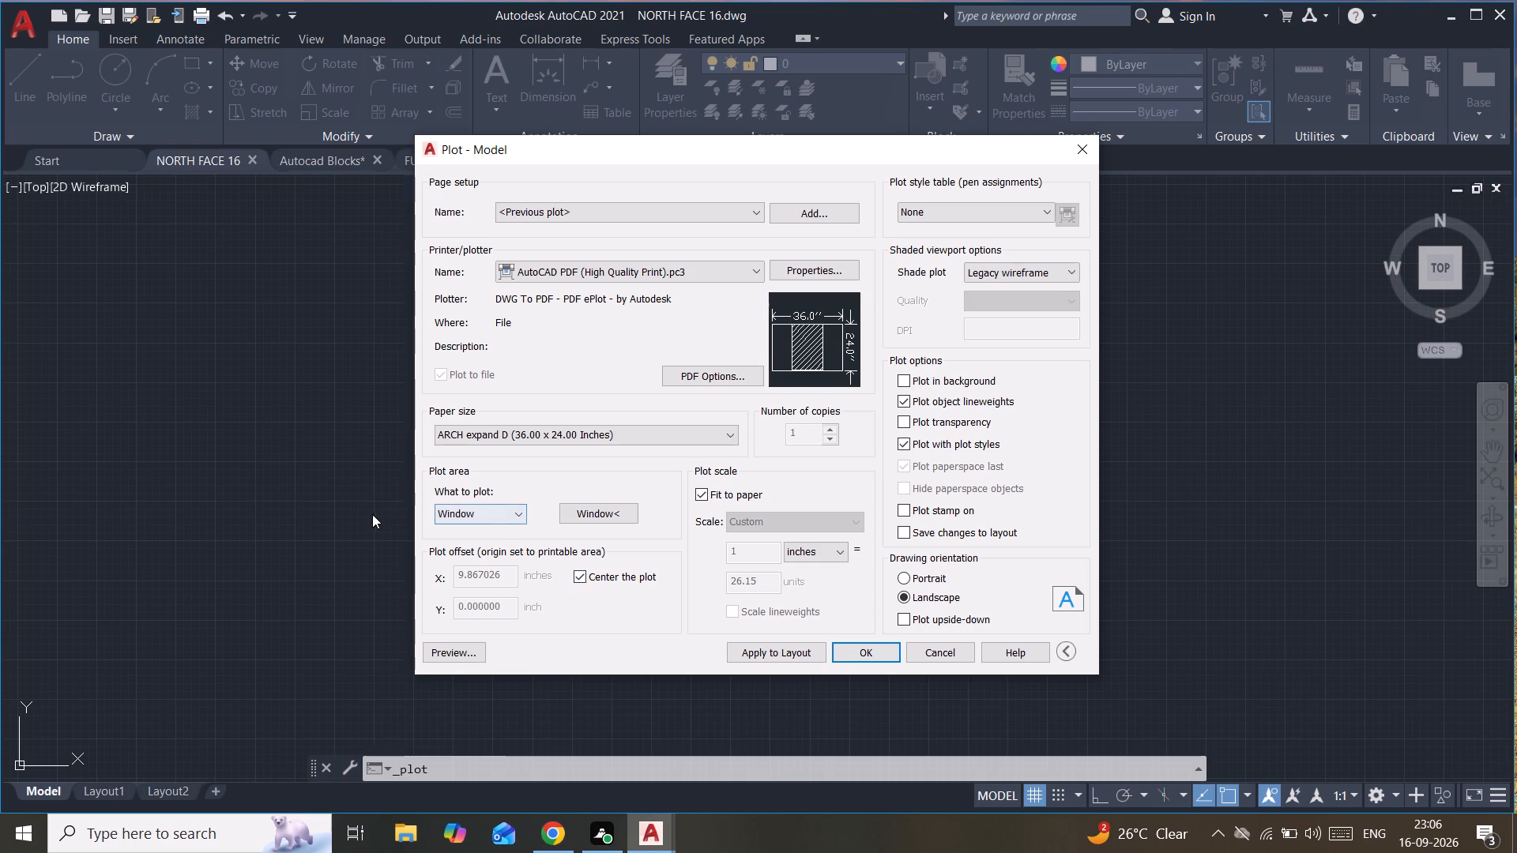
Define the plot area as a window enclosing the whole floor plan with its title, overall dimensions and staircase.
{"action": "scroll", "coordinate": [367, 512], "scroll_direction": "down", "scroll_amount": 1}
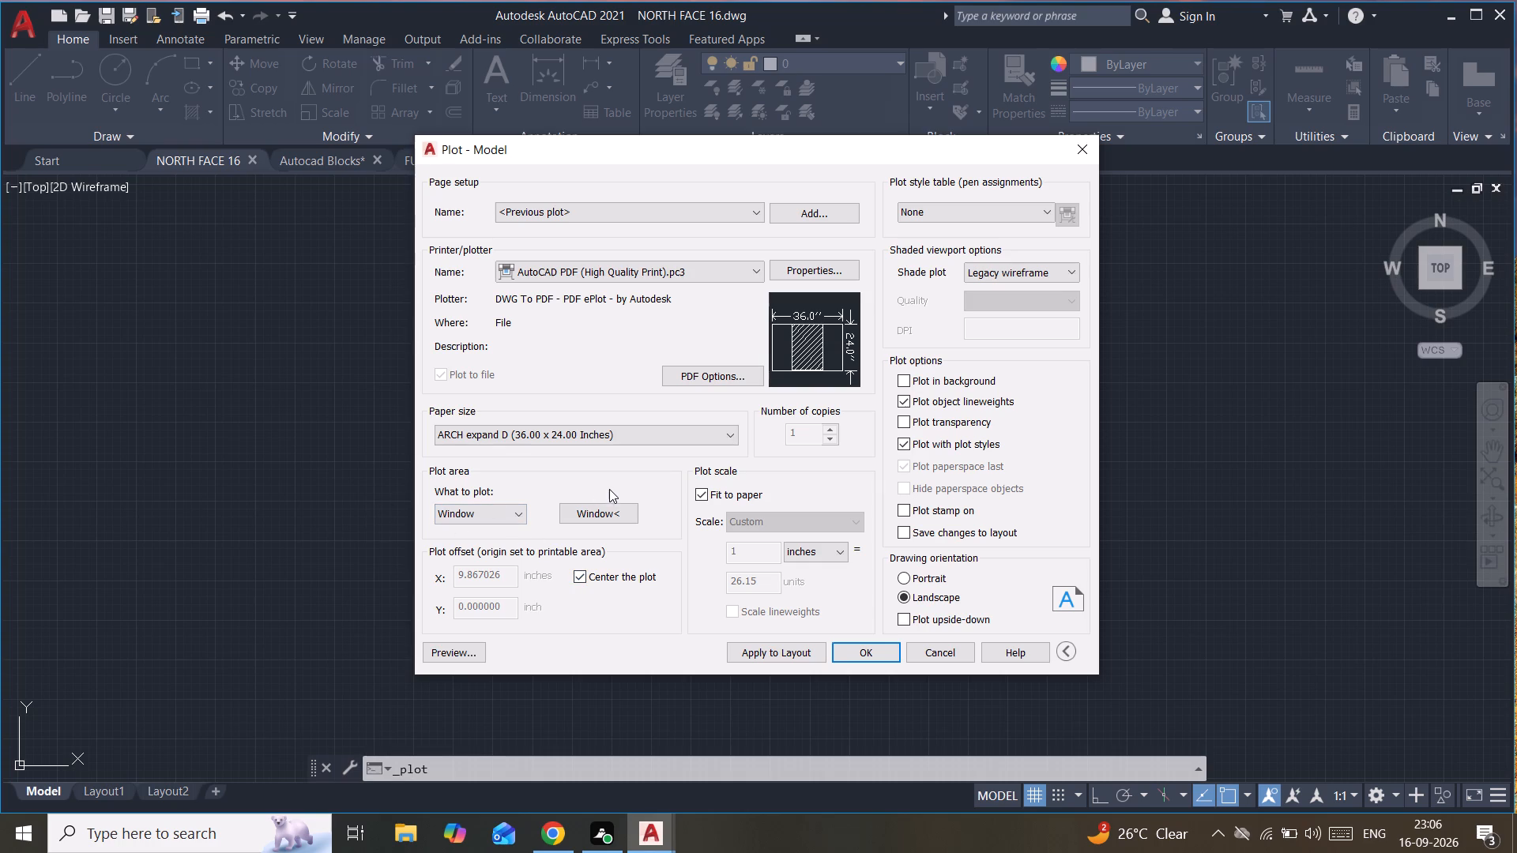
{"action": "left_click", "coordinate": [612, 509]}
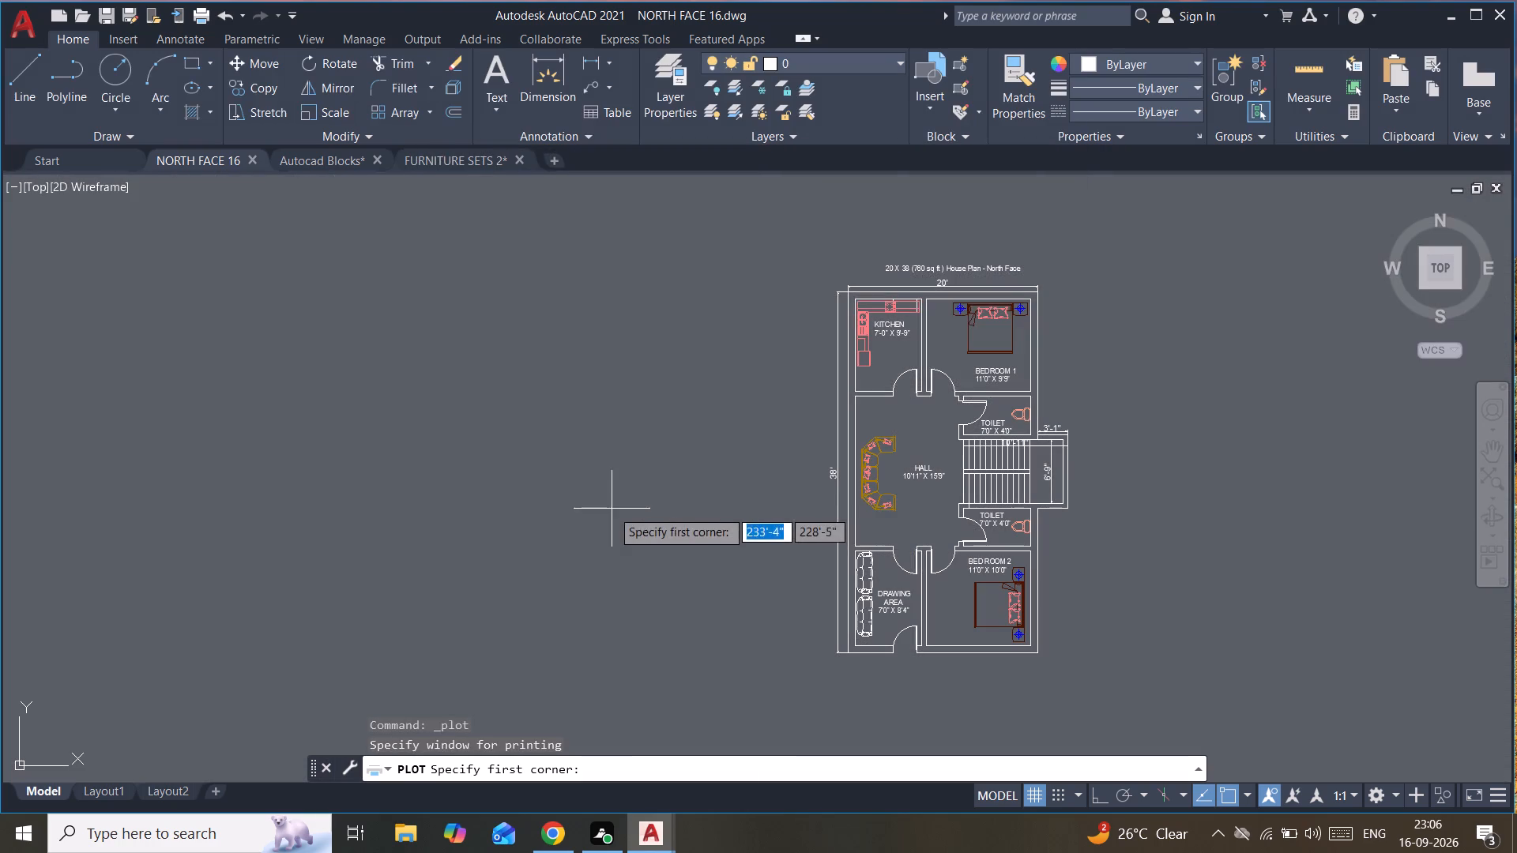
{"action": "left_click", "coordinate": [796, 249]}
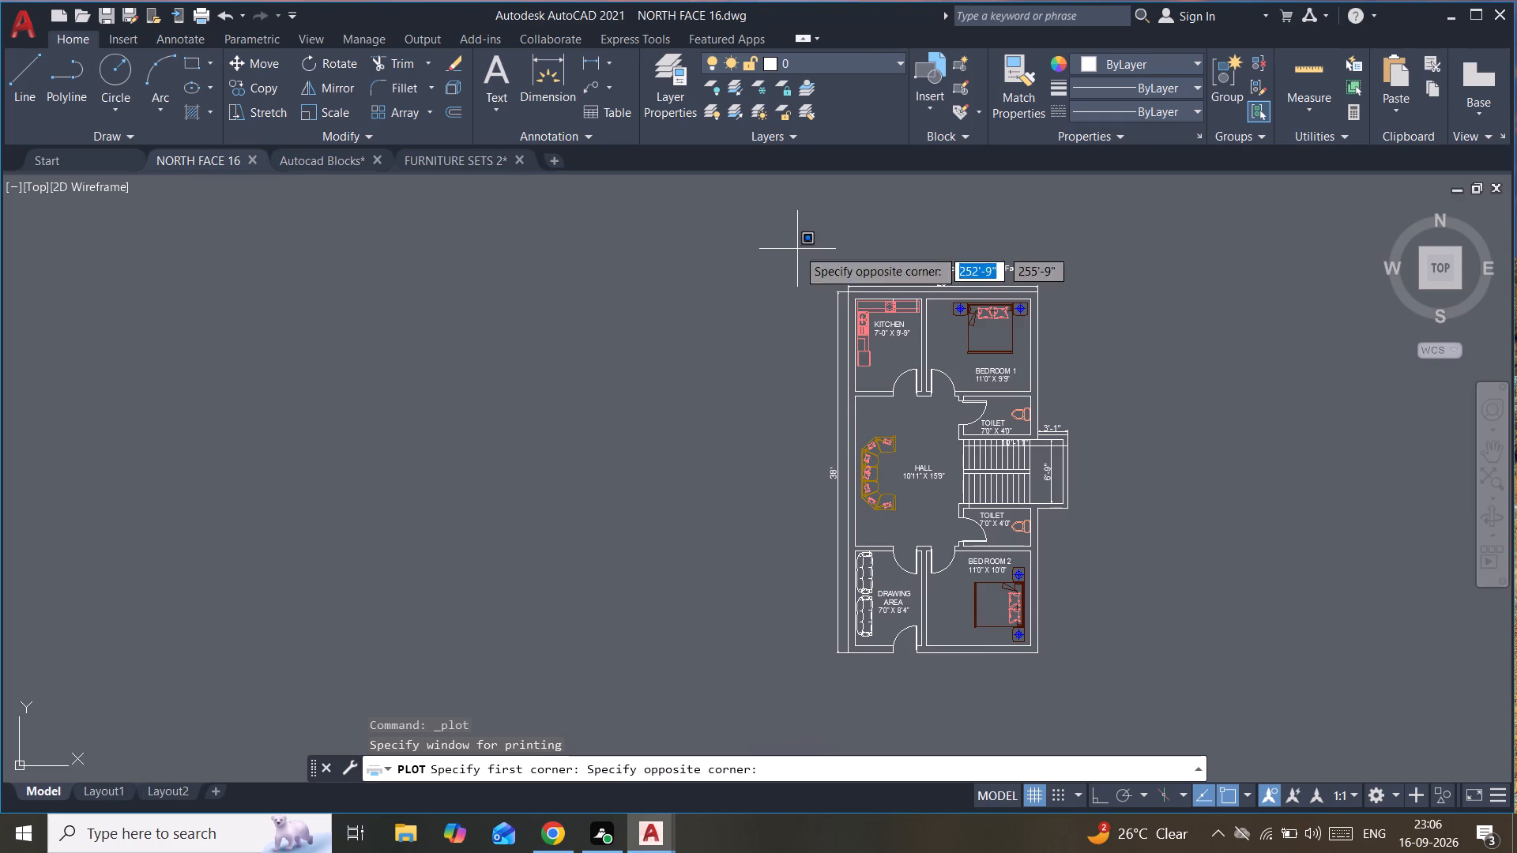
{"action": "left_click", "coordinate": [1088, 679]}
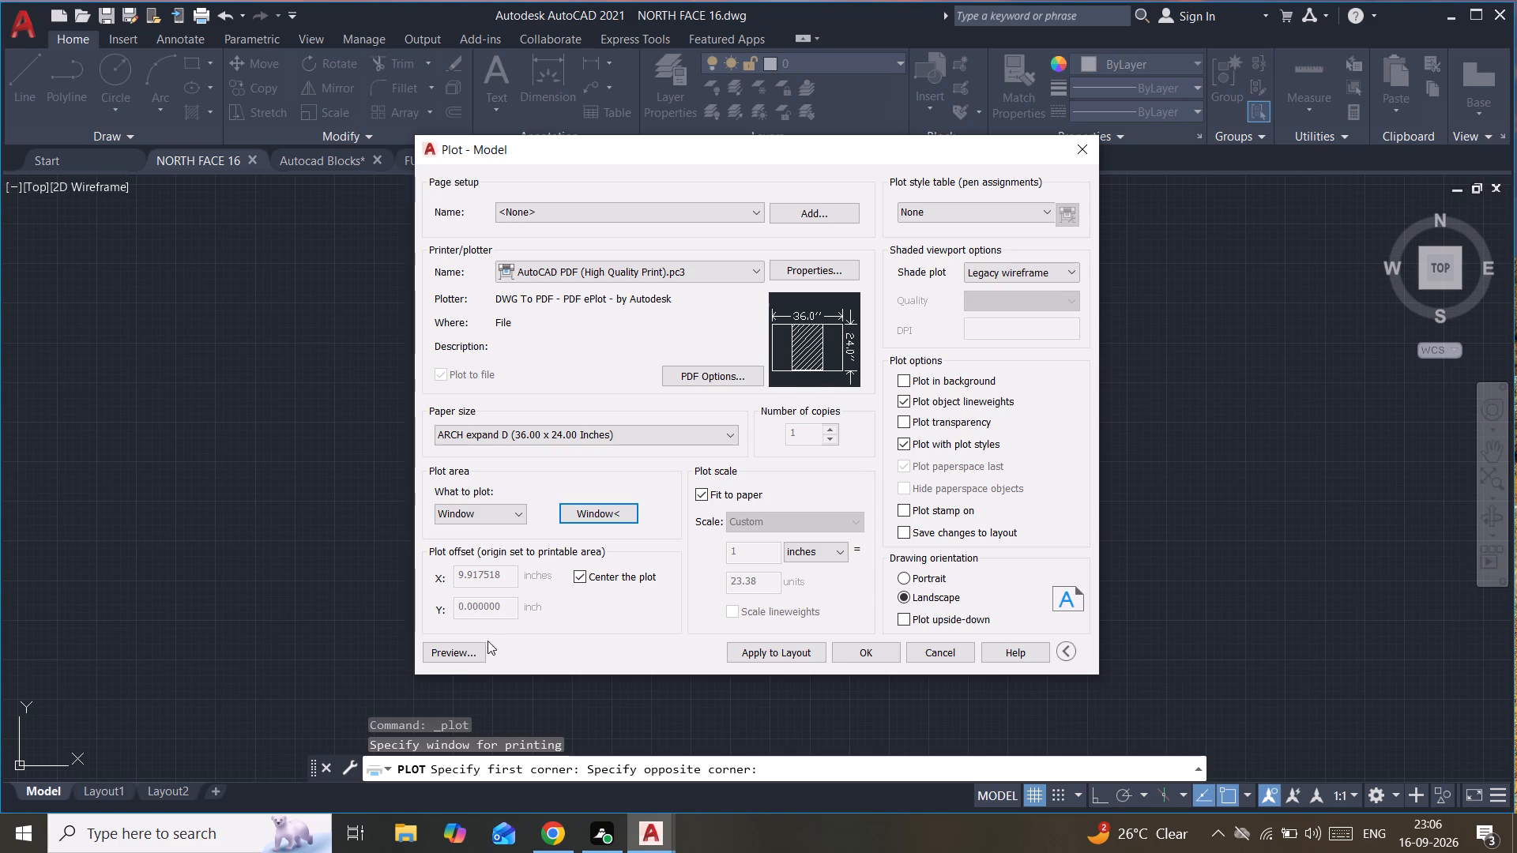
Preview the plot of the windowed floor plan, and close the preview.
{"action": "left_click", "coordinate": [467, 647]}
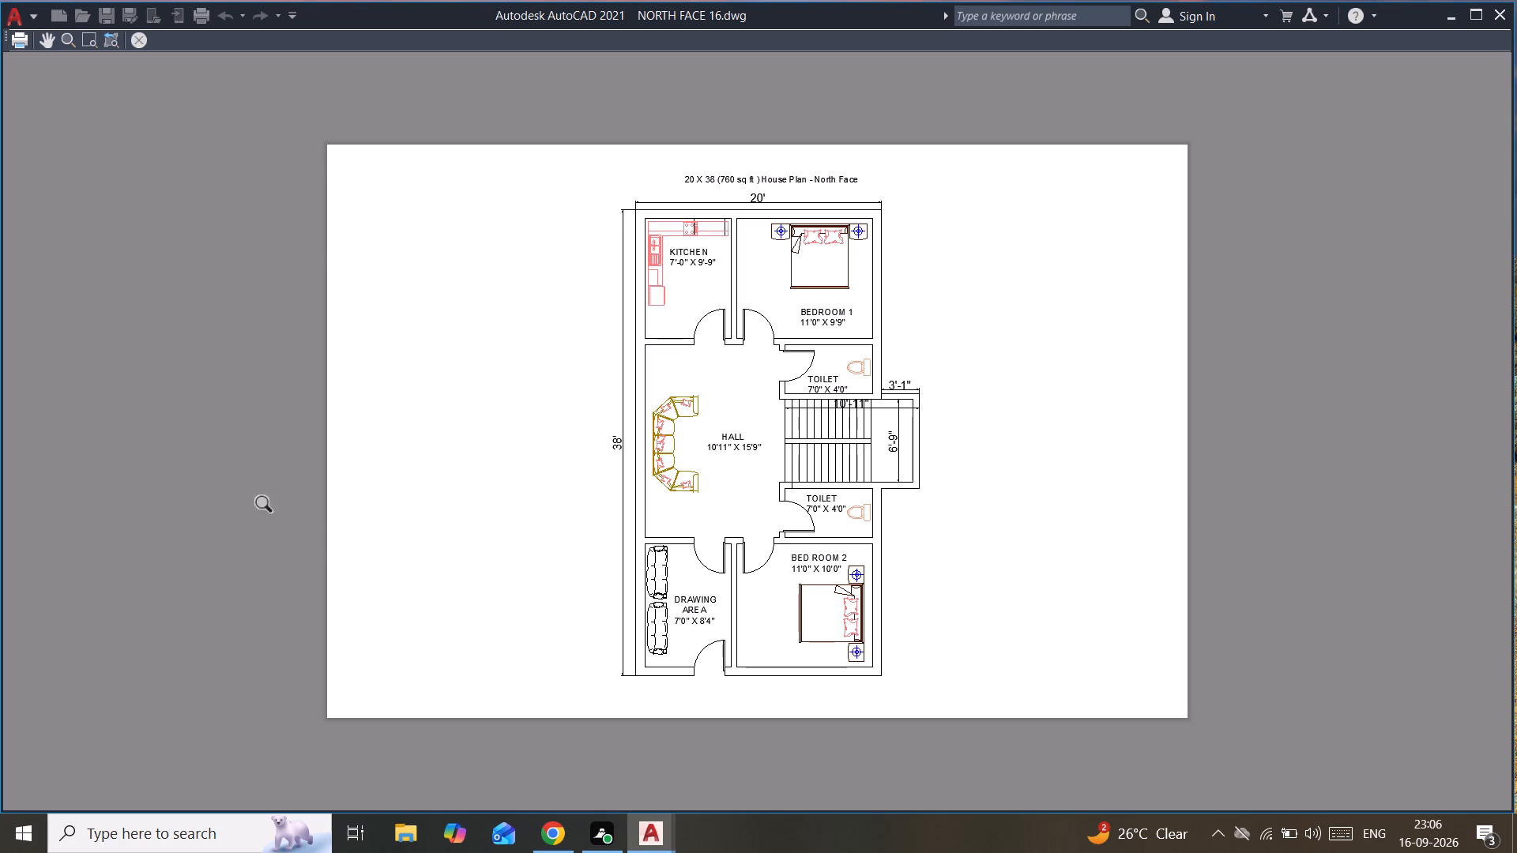
{"action": "left_click", "coordinate": [140, 43]}
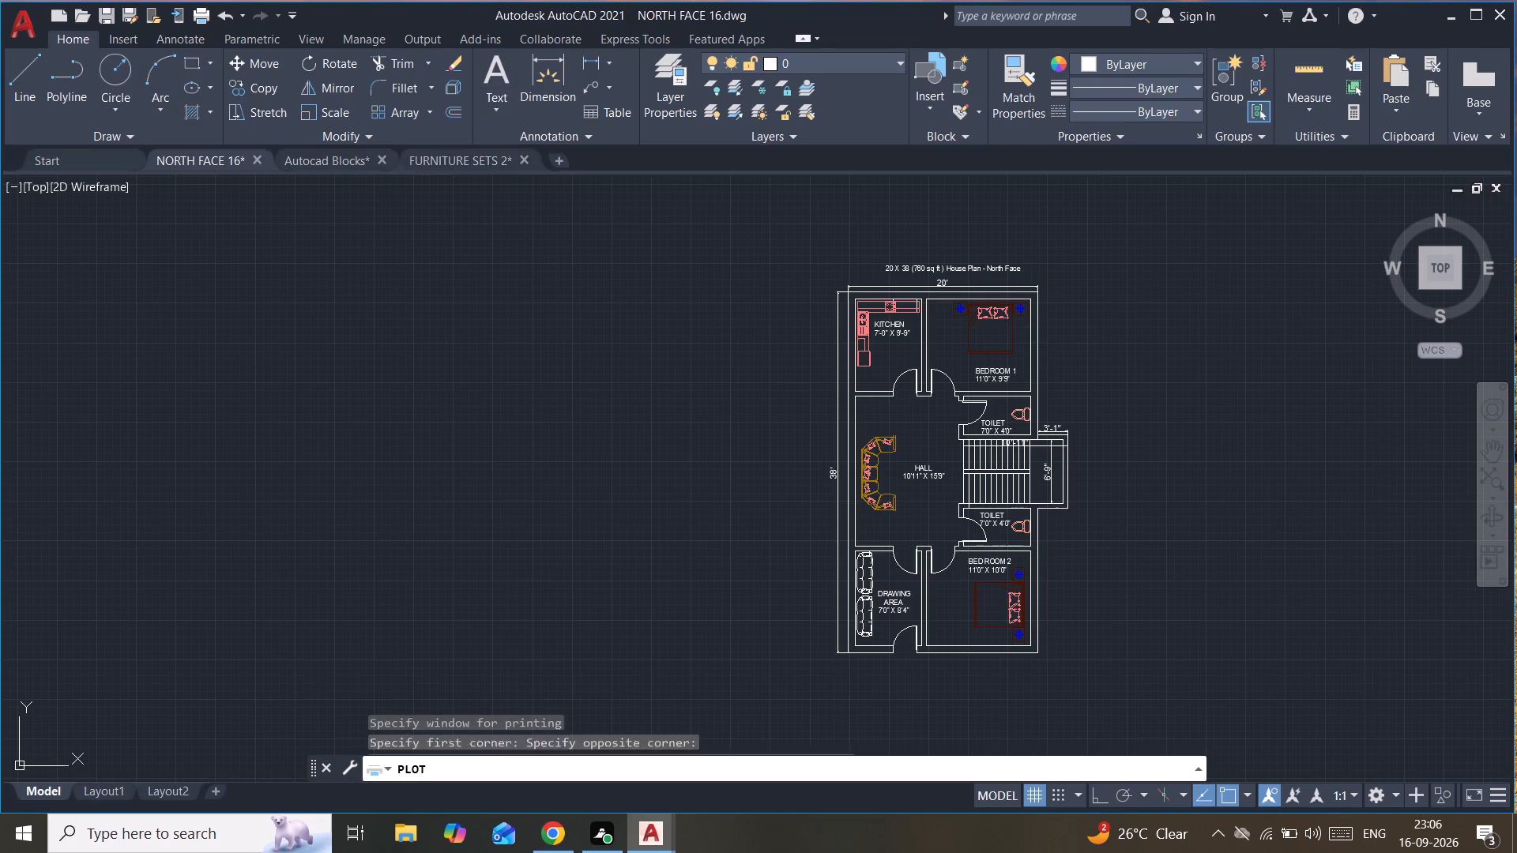
Apply the plot settings to the layout and plot the plan to NORTH FACE 16-Model.pdf in the Documents folder.
{"action": "left_click", "coordinate": [803, 649]}
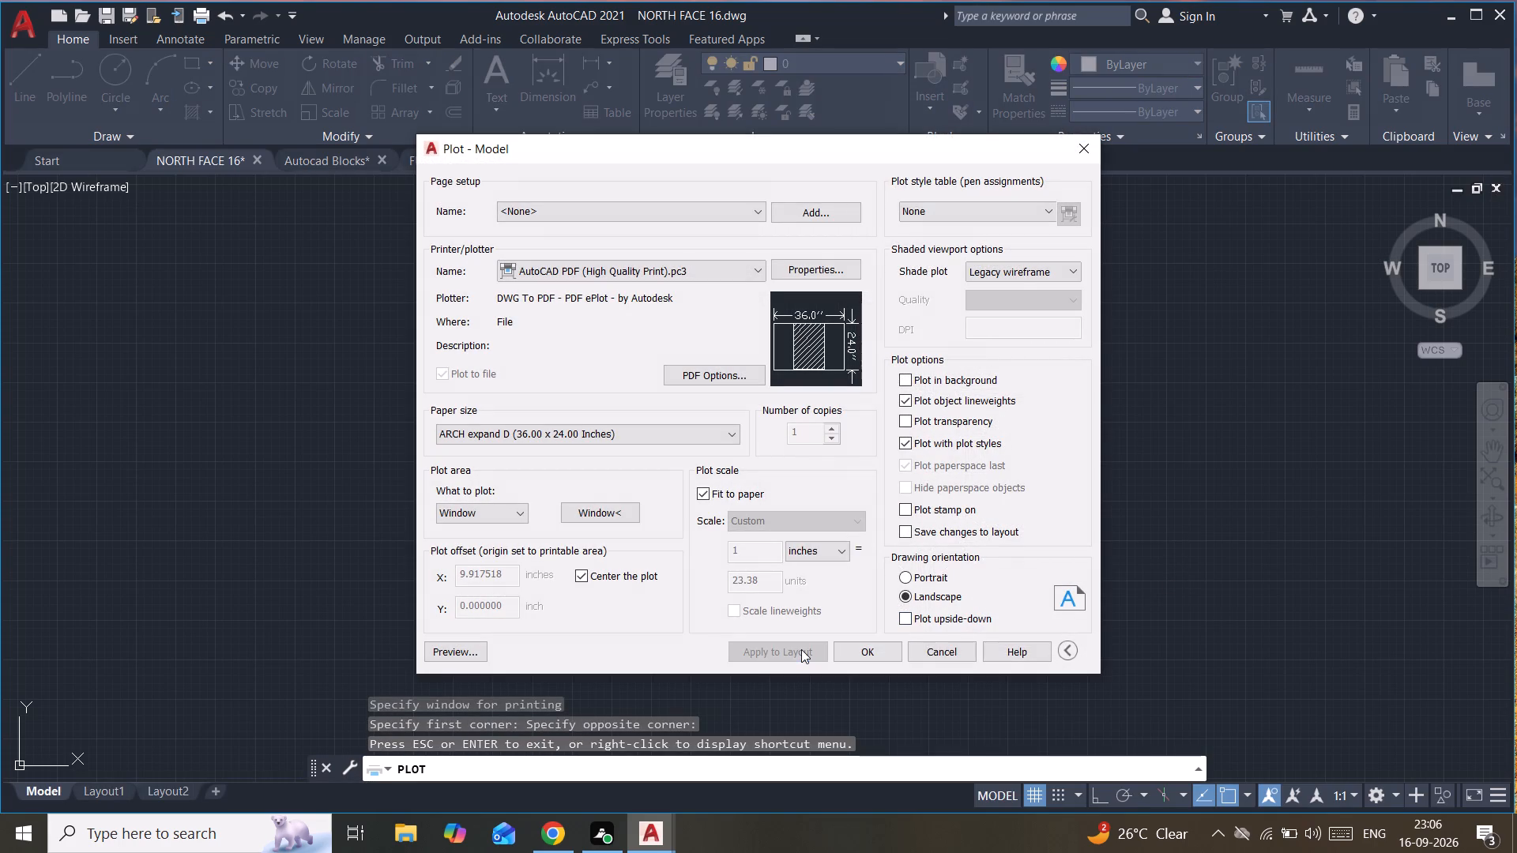
{"action": "left_click", "coordinate": [860, 648]}
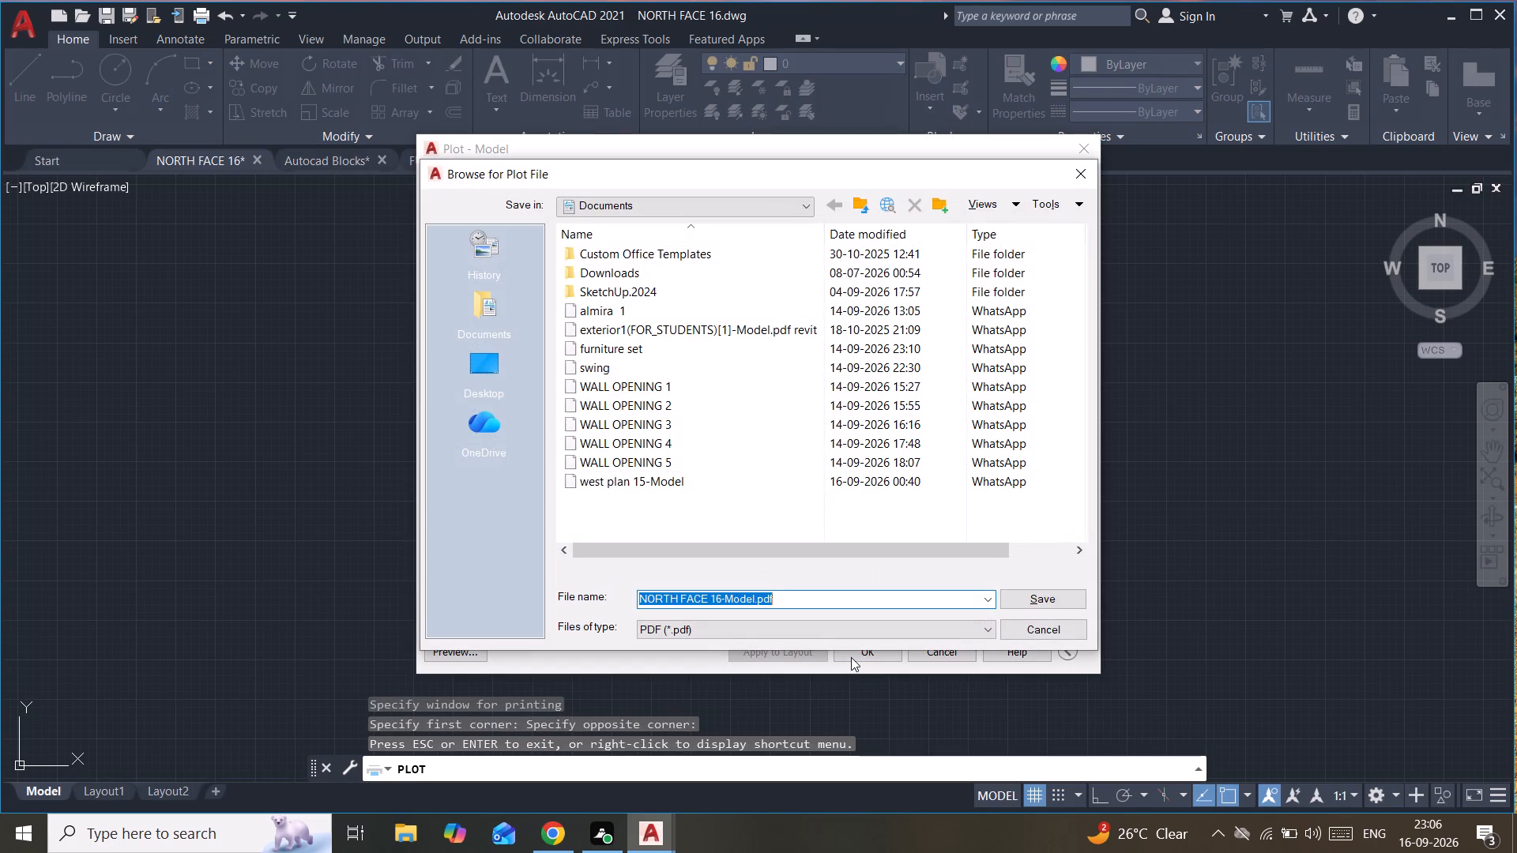
{"action": "left_click", "coordinate": [1059, 603]}
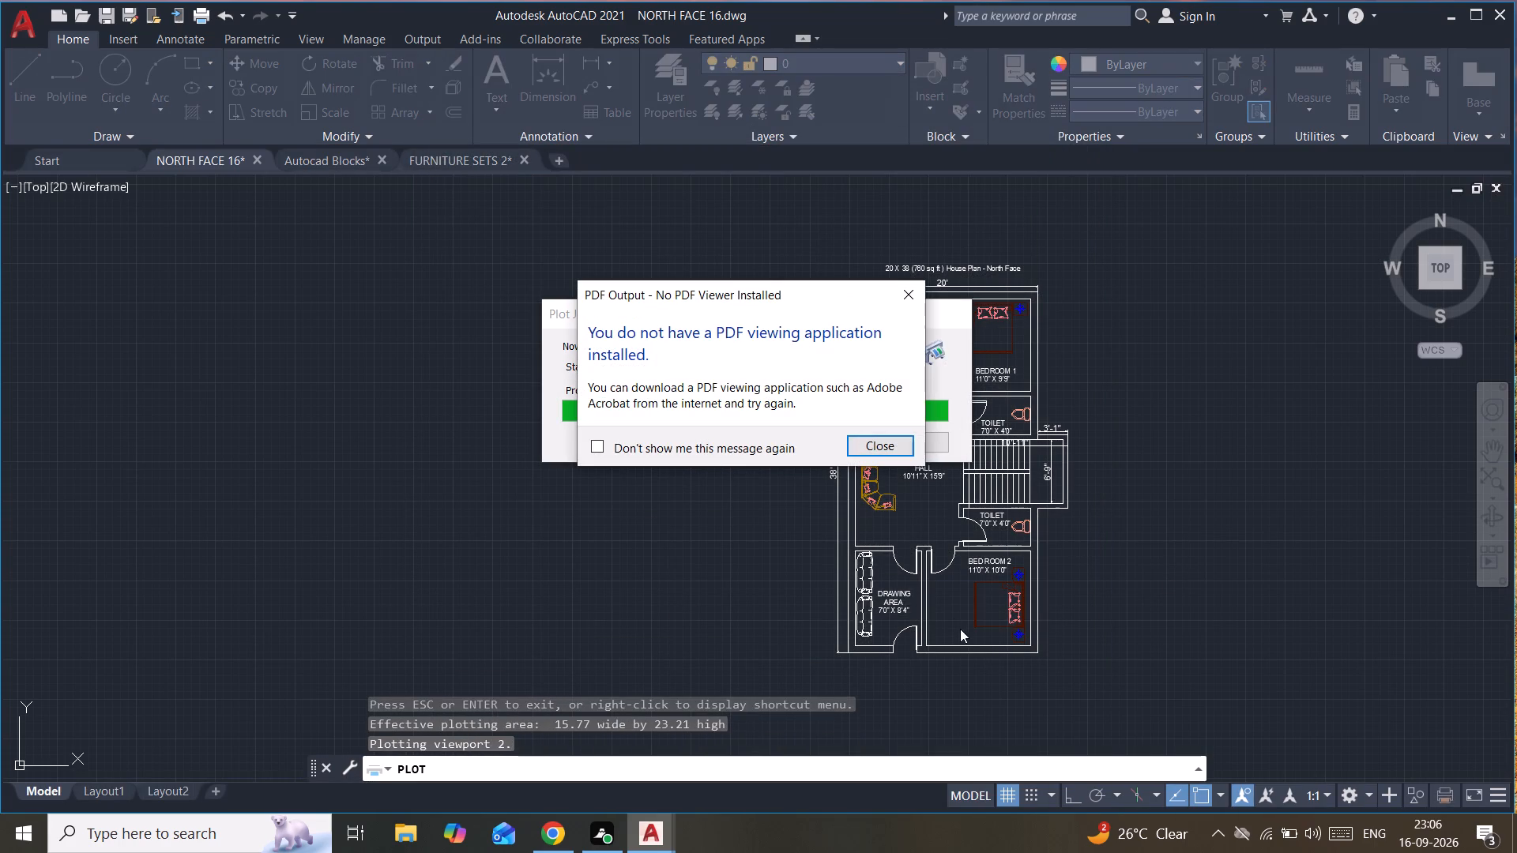
{"action": "left_click", "coordinate": [914, 299]}
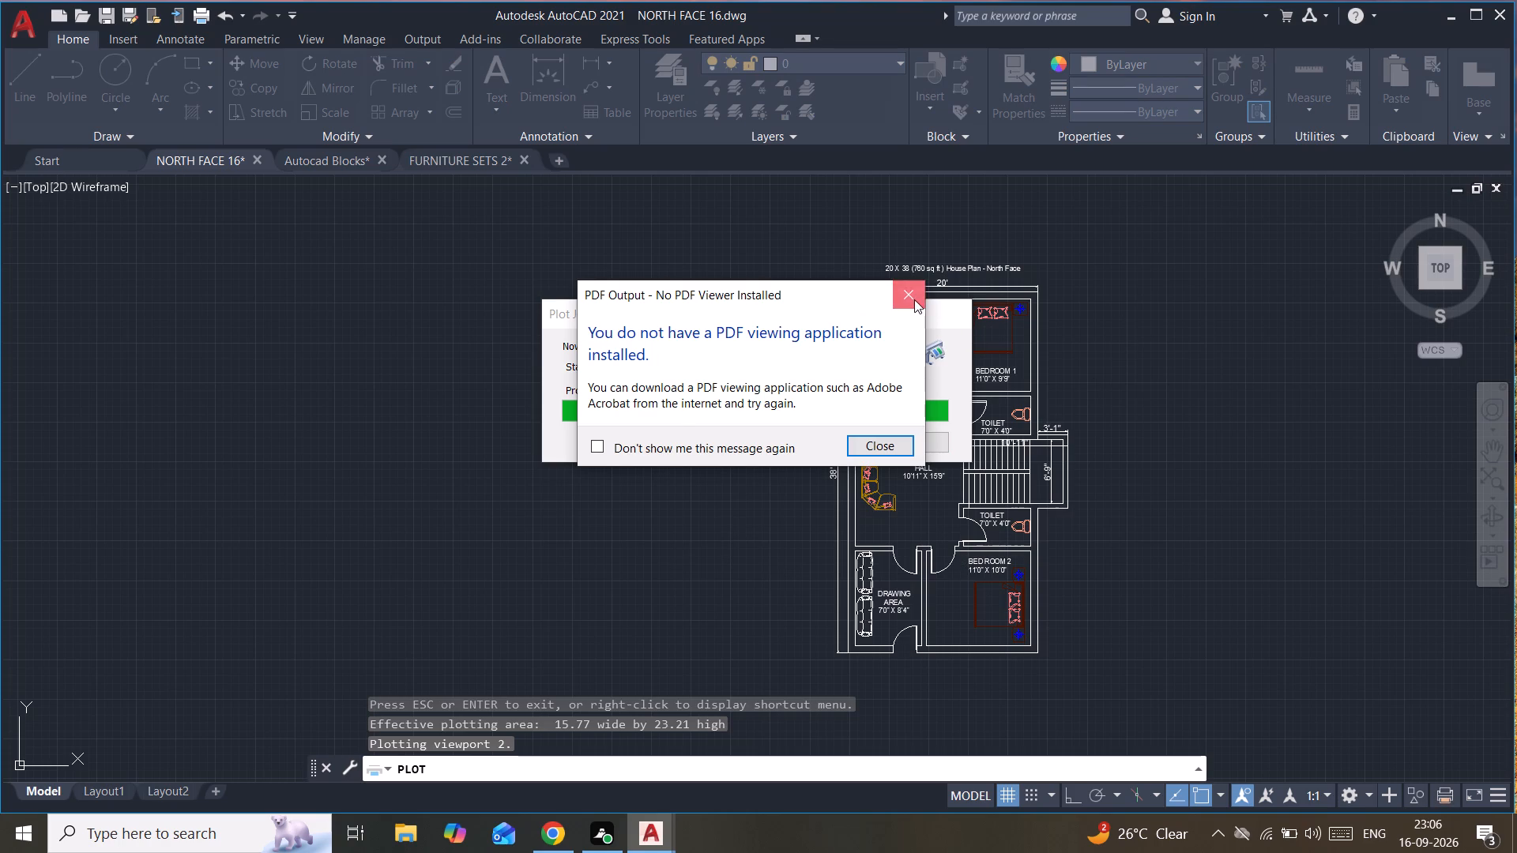
Start a new drawing alongside the open ones.
{"action": "left_click", "coordinate": [558, 157]}
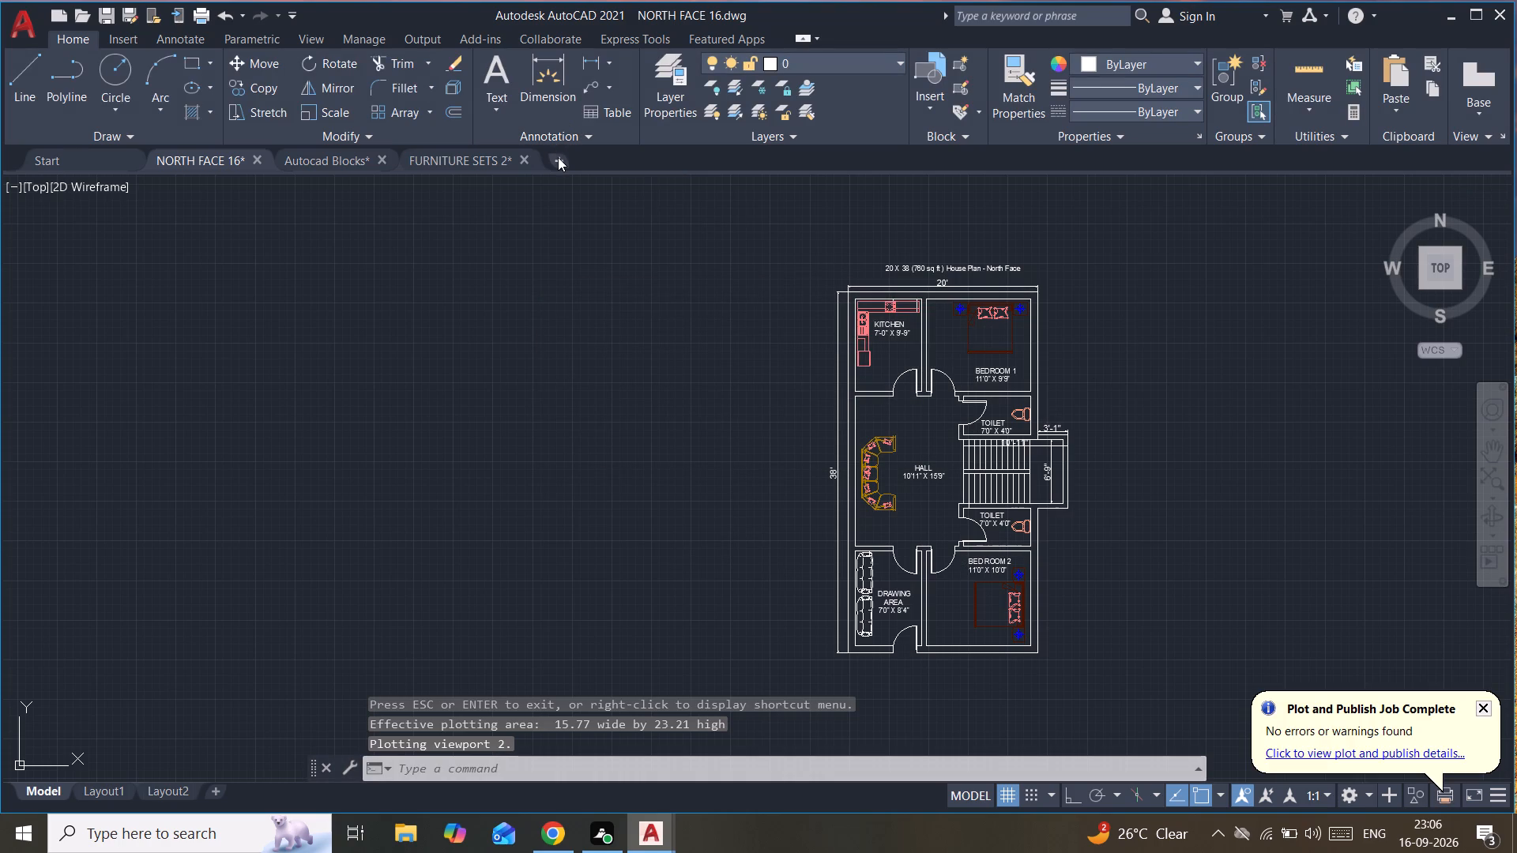
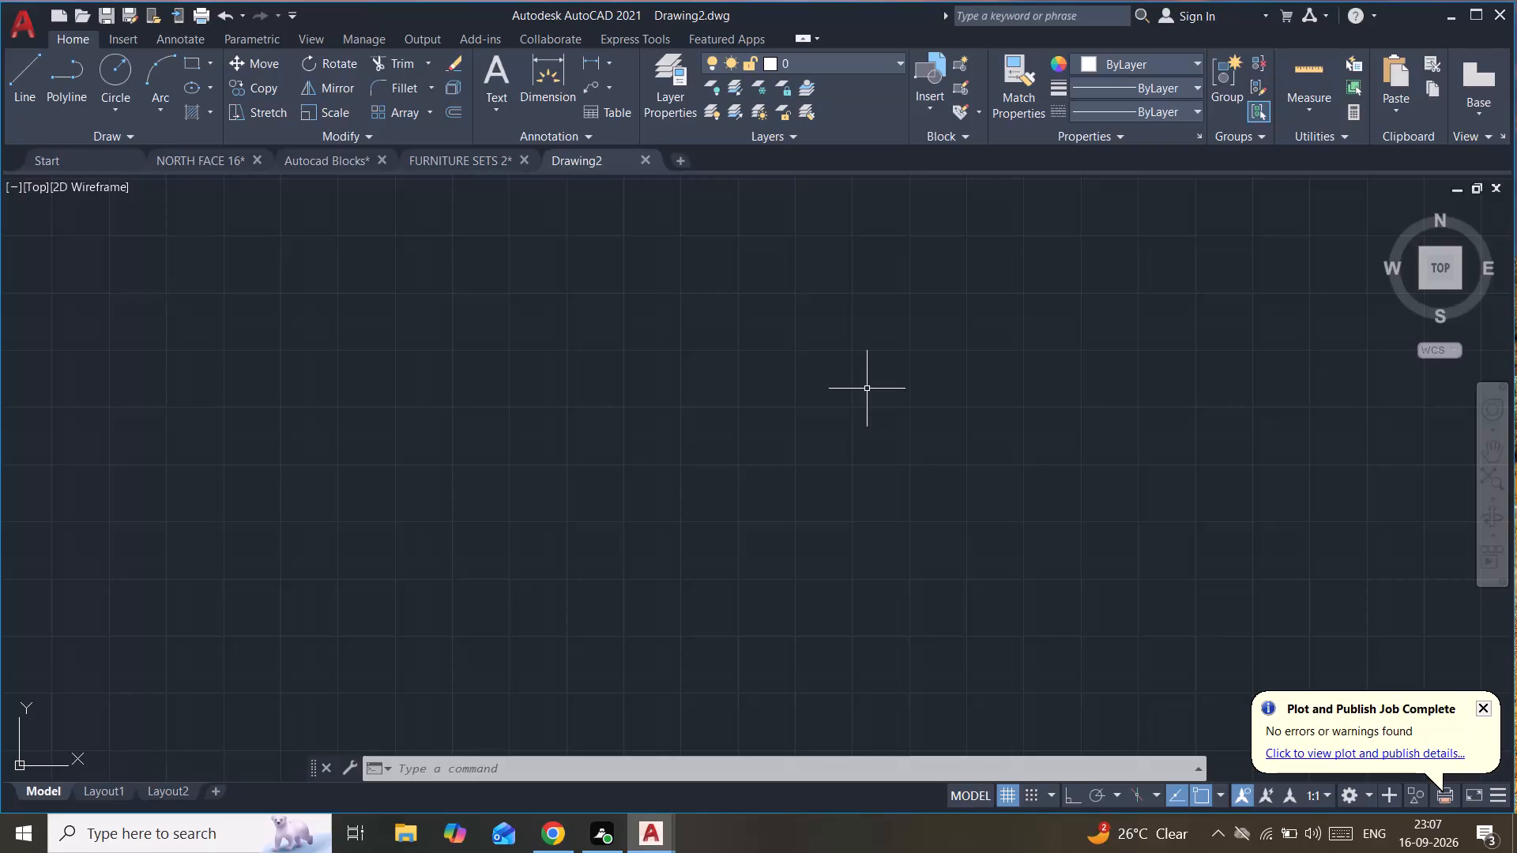
Configure the drawing units to Architectural length with 0'-0" precision and Inches as the insertion scale.
{"action": "type", "text": "un"}
{"action": "key", "text": "Return"}
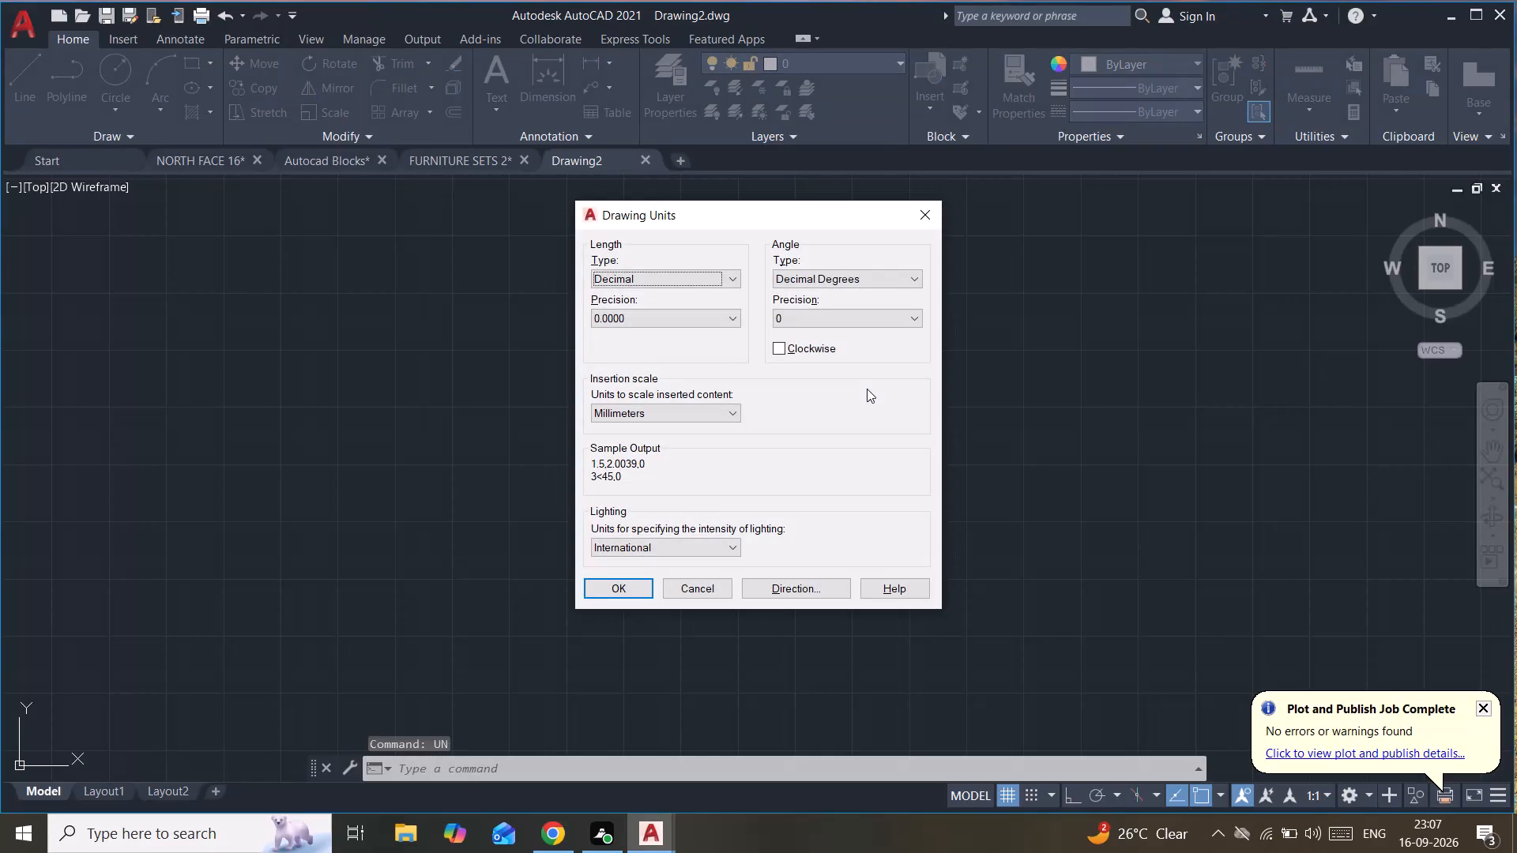
{"action": "left_click", "coordinate": [740, 273]}
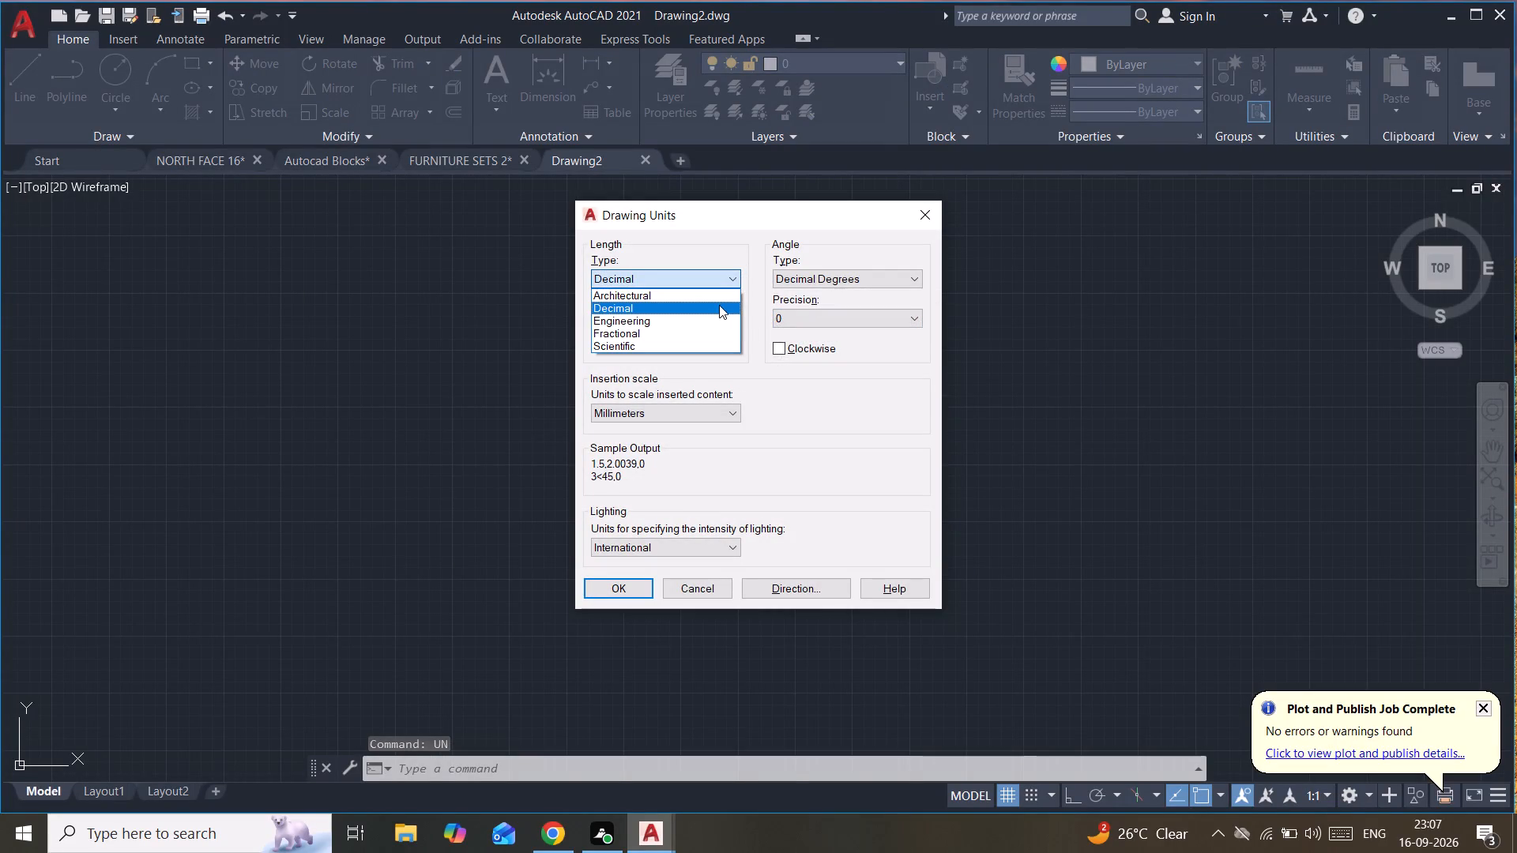
{"action": "left_click", "coordinate": [715, 300]}
{"action": "left_click", "coordinate": [717, 316]}
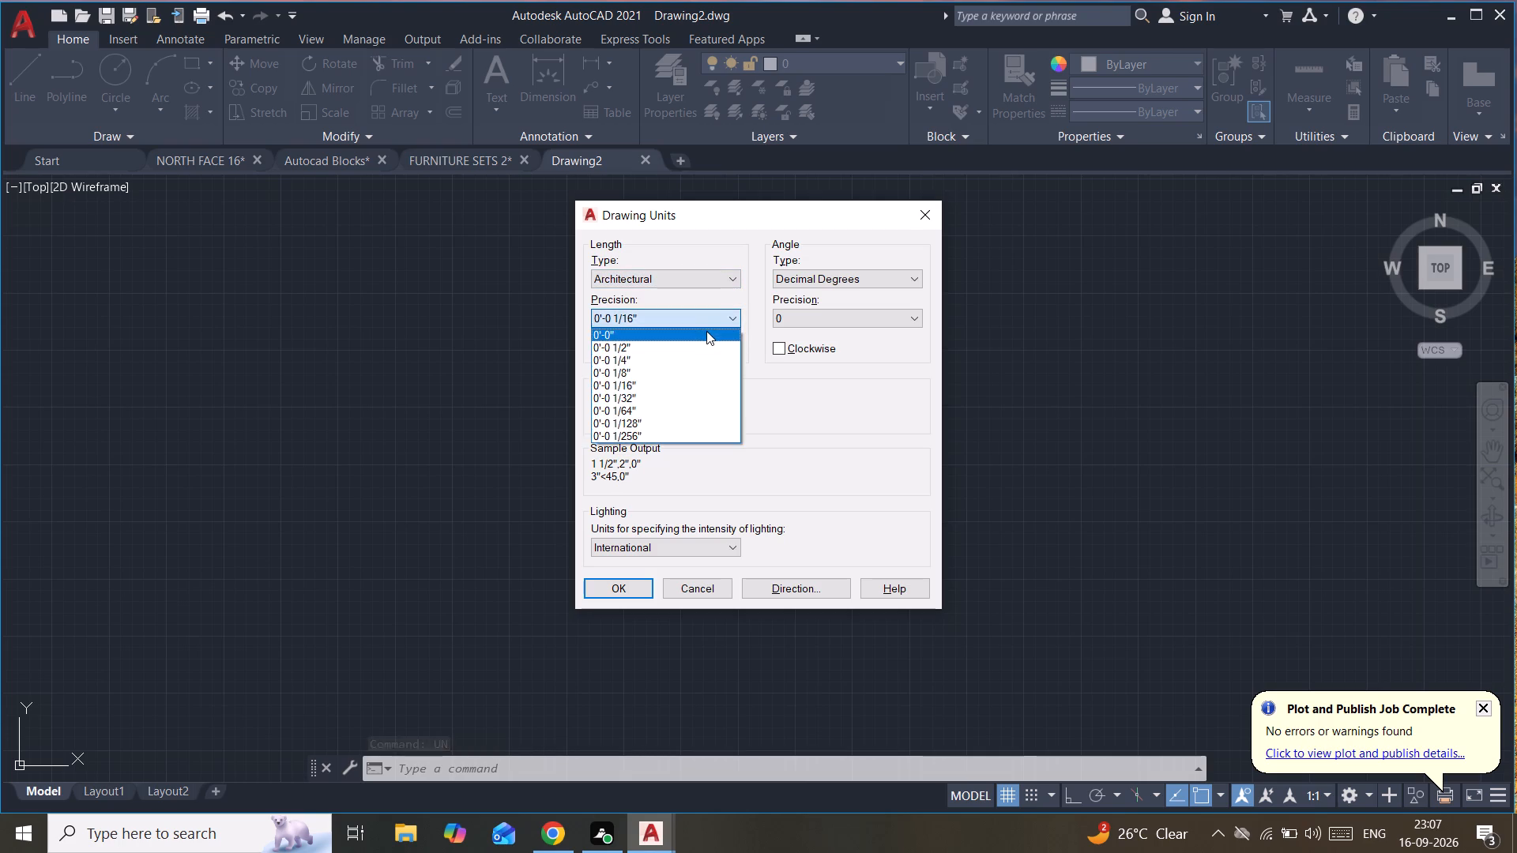
{"action": "left_click", "coordinate": [706, 331]}
{"action": "left_click", "coordinate": [700, 411]}
{"action": "left_click", "coordinate": [694, 442]}
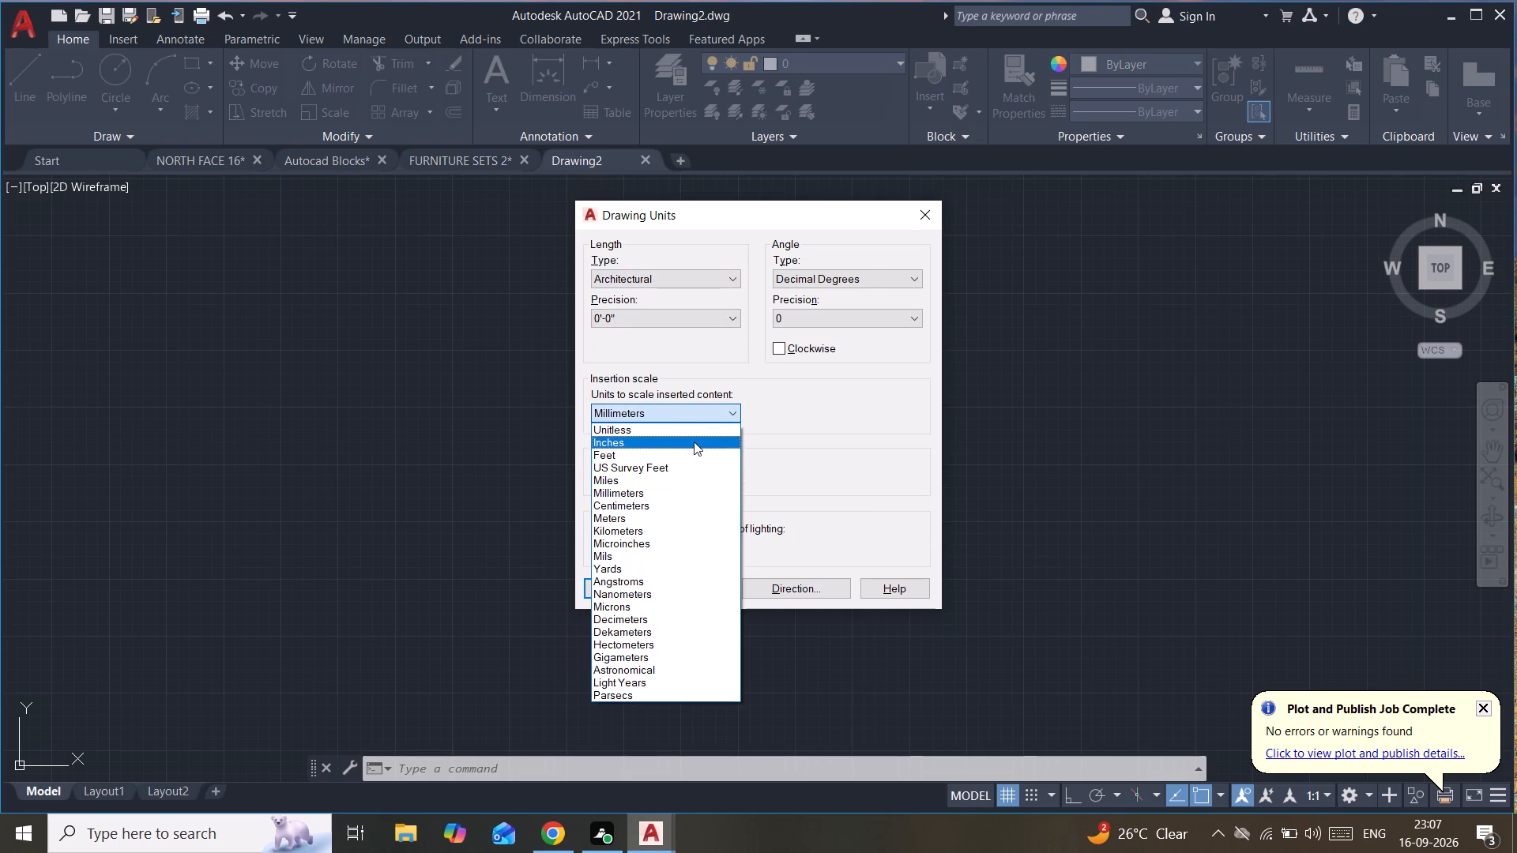
{"action": "left_click", "coordinate": [645, 588]}
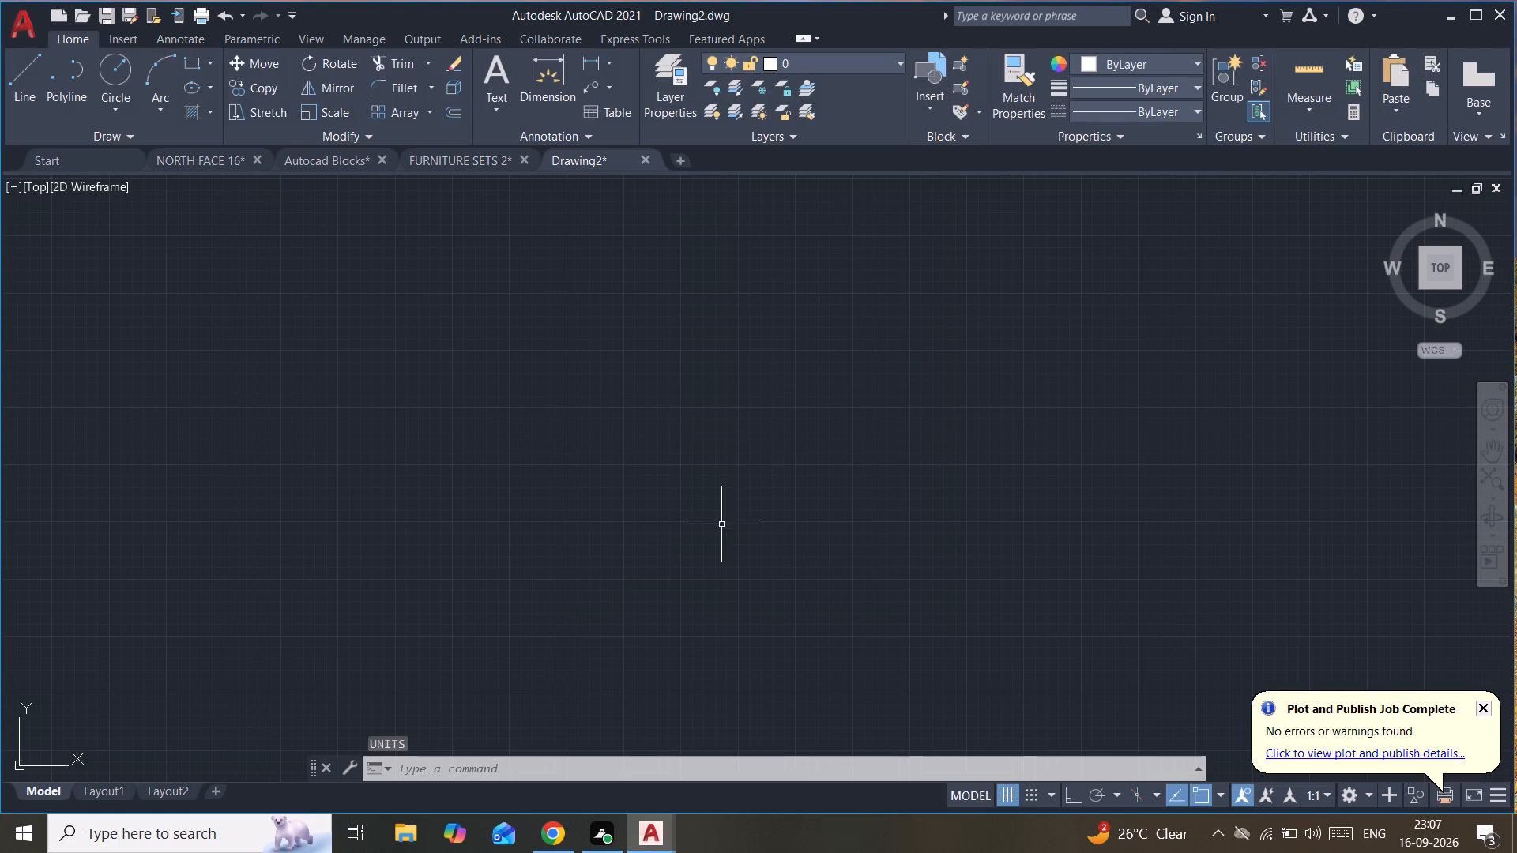
Modify the ISO-25 dimension style, setting its text height to 8".
{"action": "key", "text": "d"}
{"action": "key", "text": "Return"}
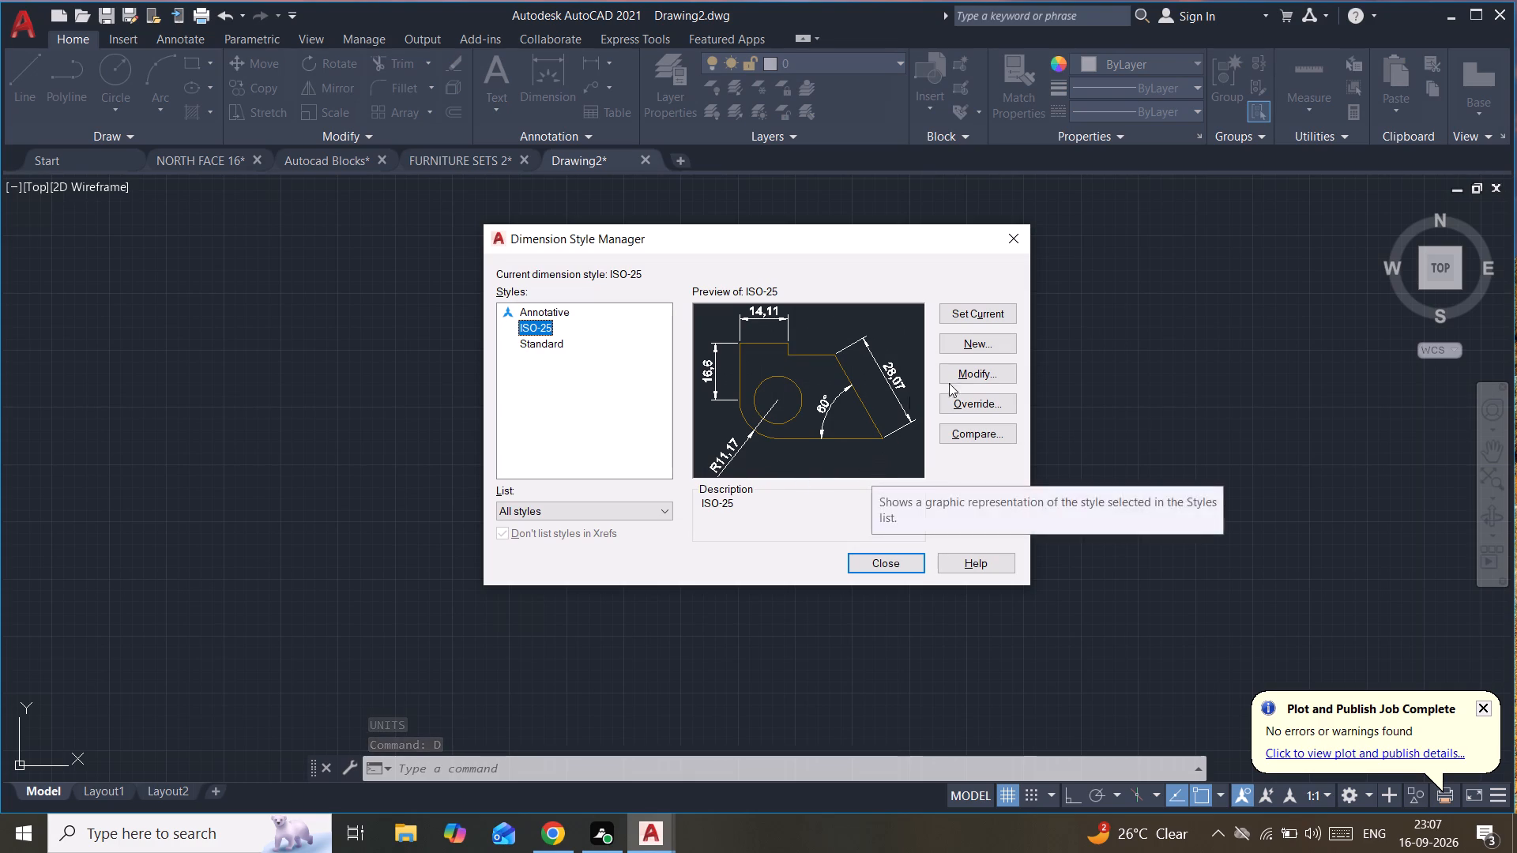
{"action": "left_click", "coordinate": [989, 370]}
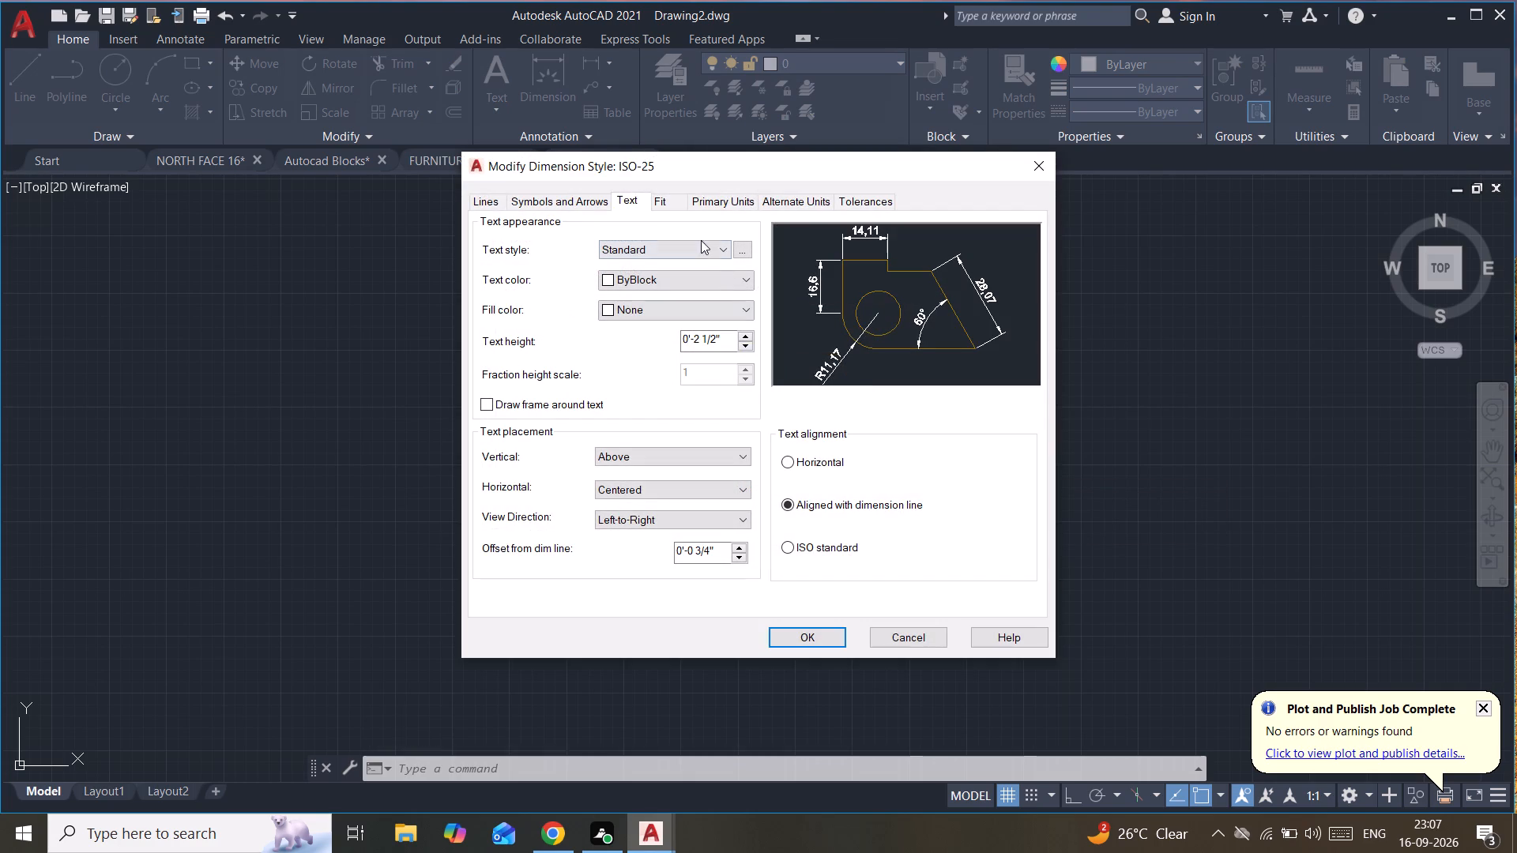
{"action": "left_click_drag", "start_coordinate": [727, 334], "coordinate": [667, 350]}
{"action": "key", "text": "BackSpace"}
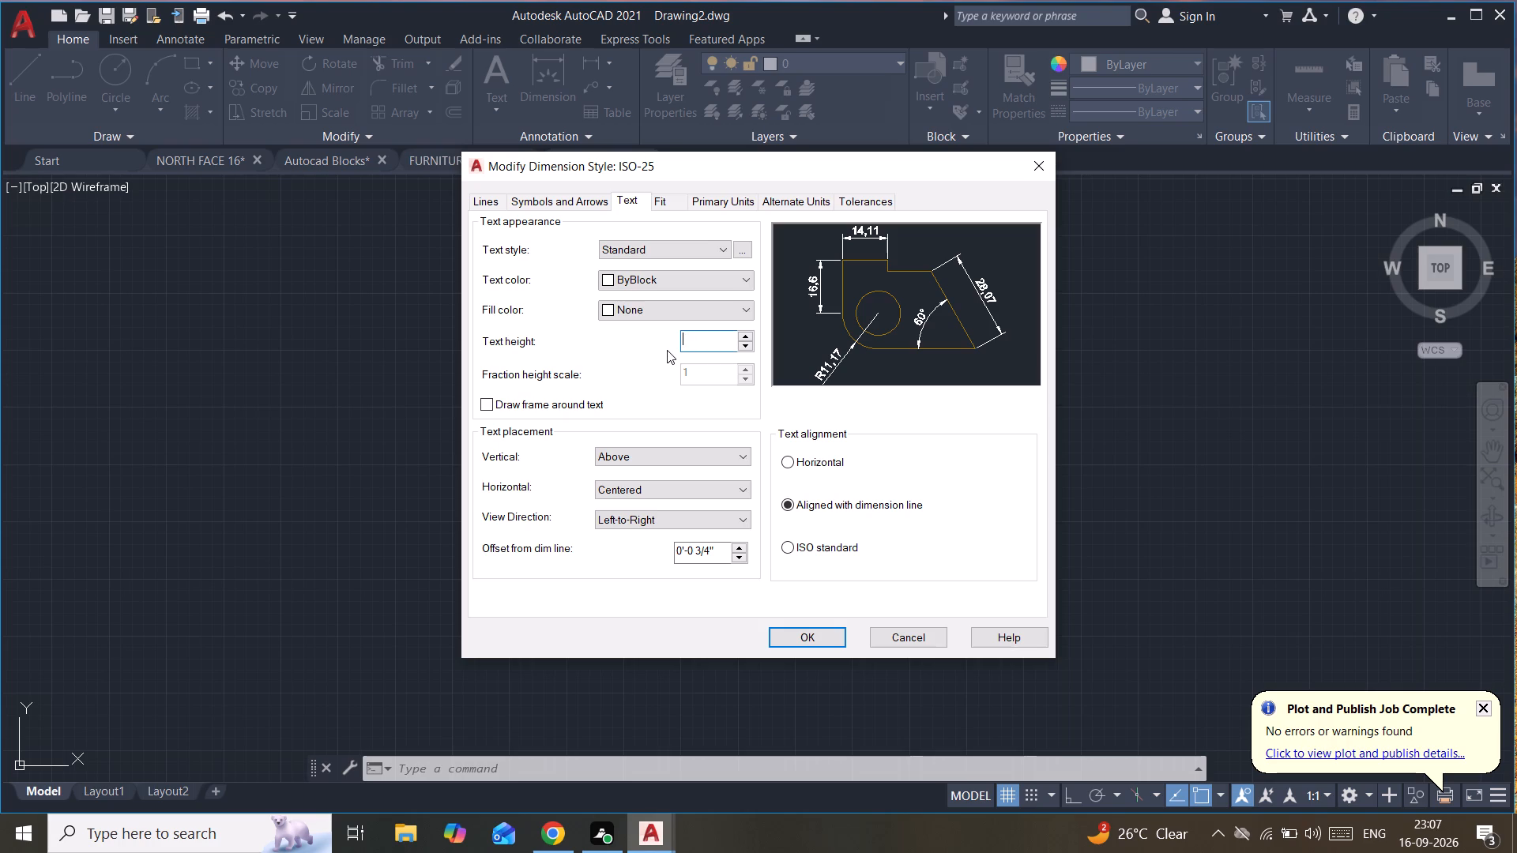
{"action": "key", "text": "8"}
{"action": "key", "text": "Return"}
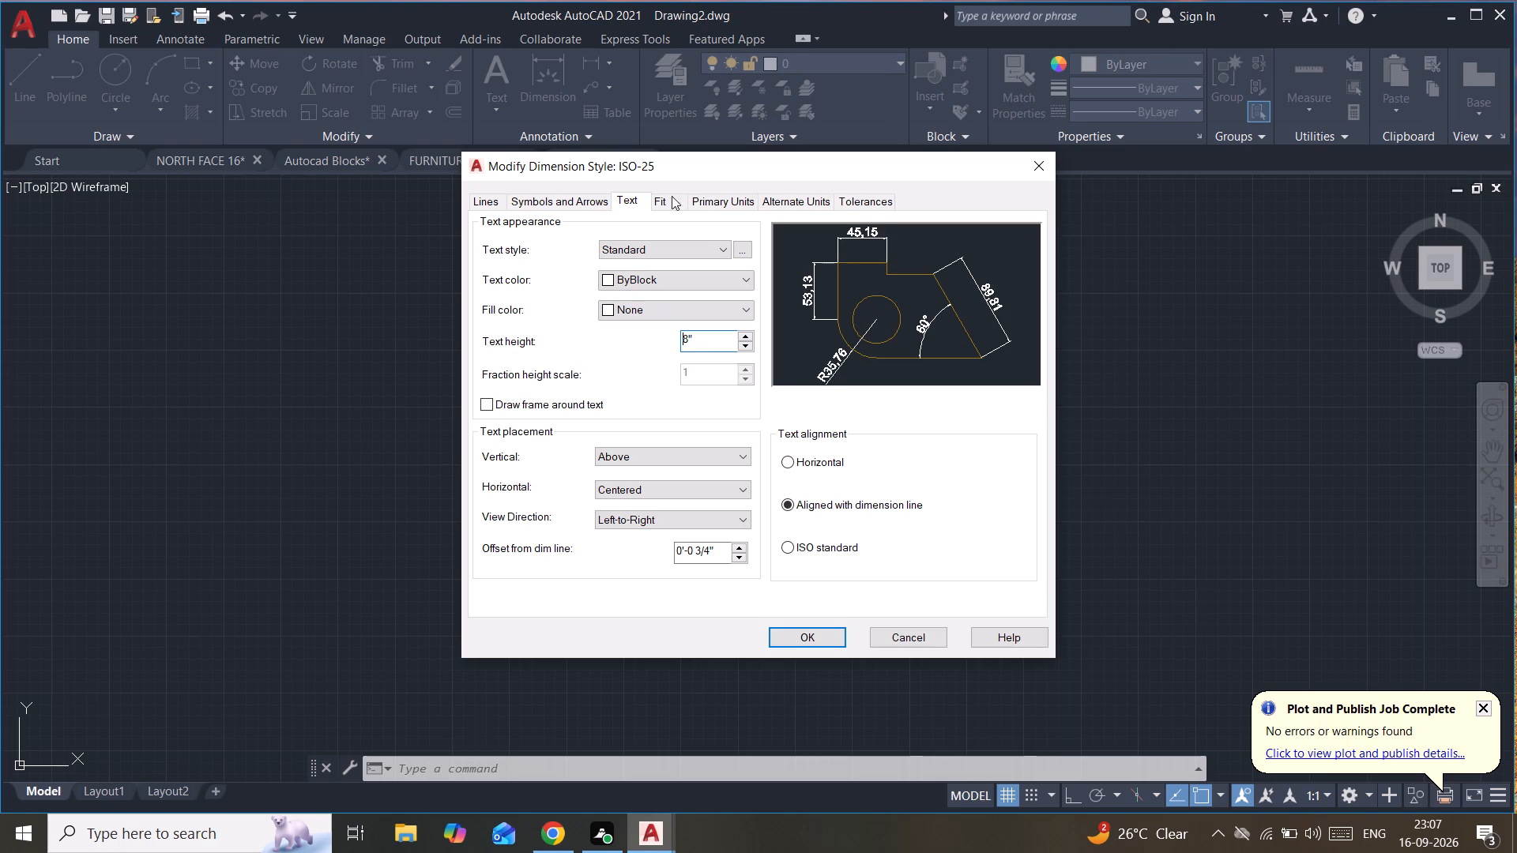
Set the ISO-25 primary units to Architectural with 0'-0" precision, and make the style current.
{"action": "left_click", "coordinate": [708, 196]}
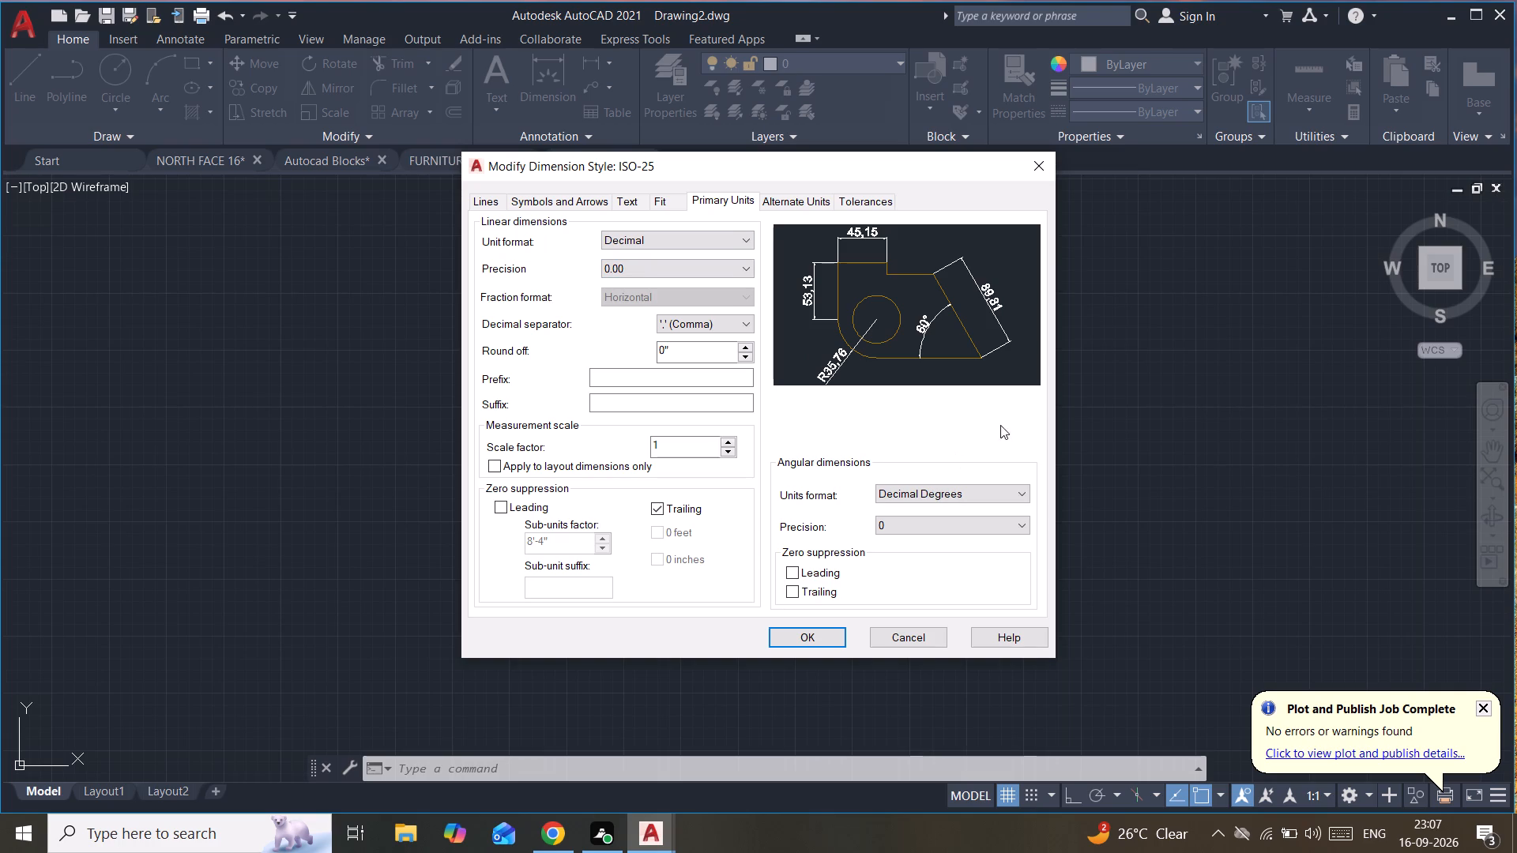
{"action": "left_click", "coordinate": [685, 246]}
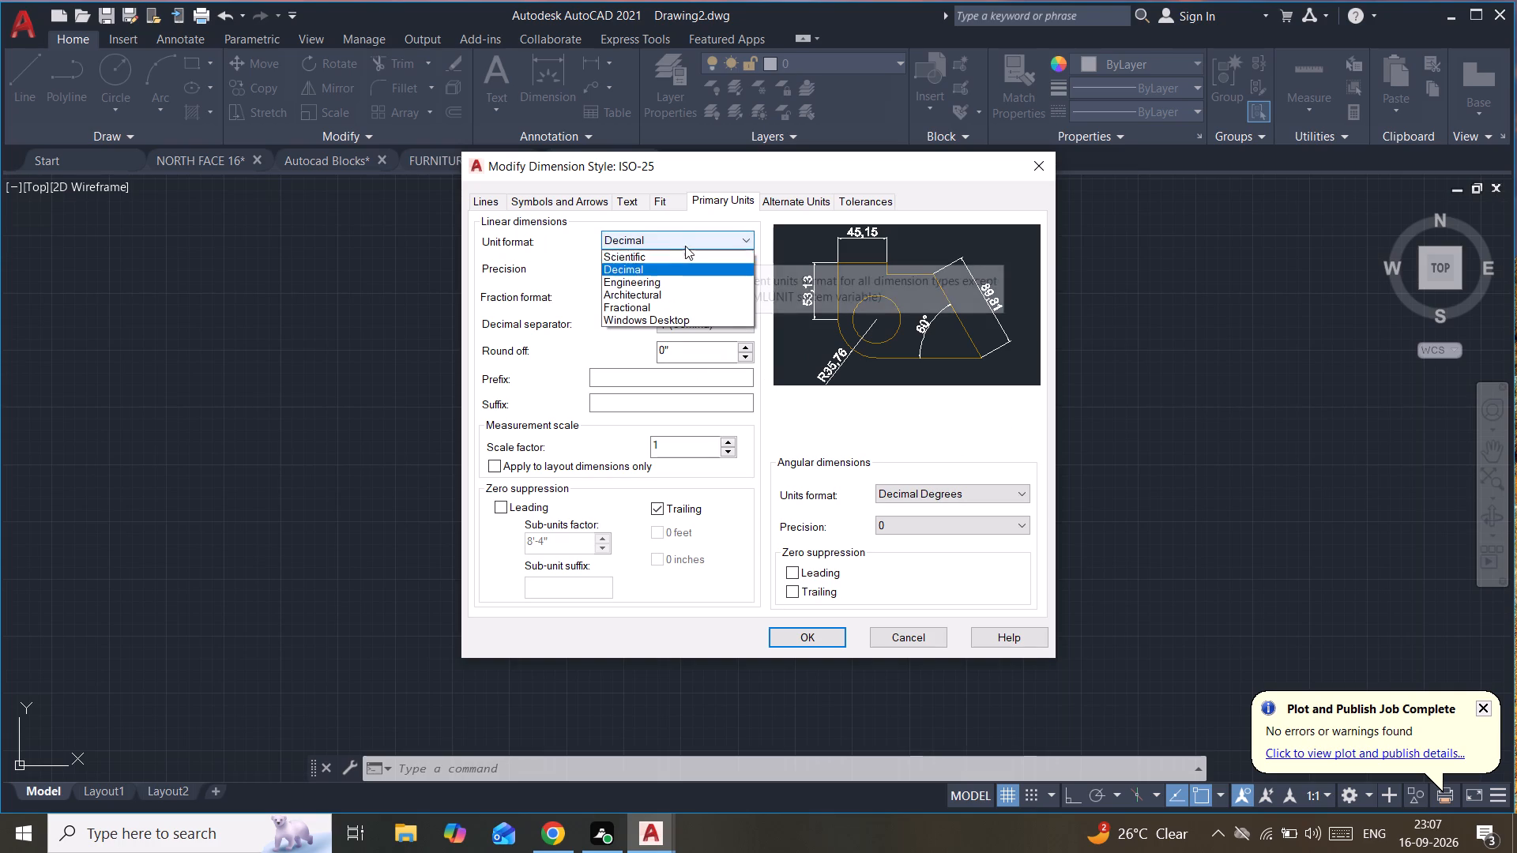
{"action": "left_click", "coordinate": [691, 292]}
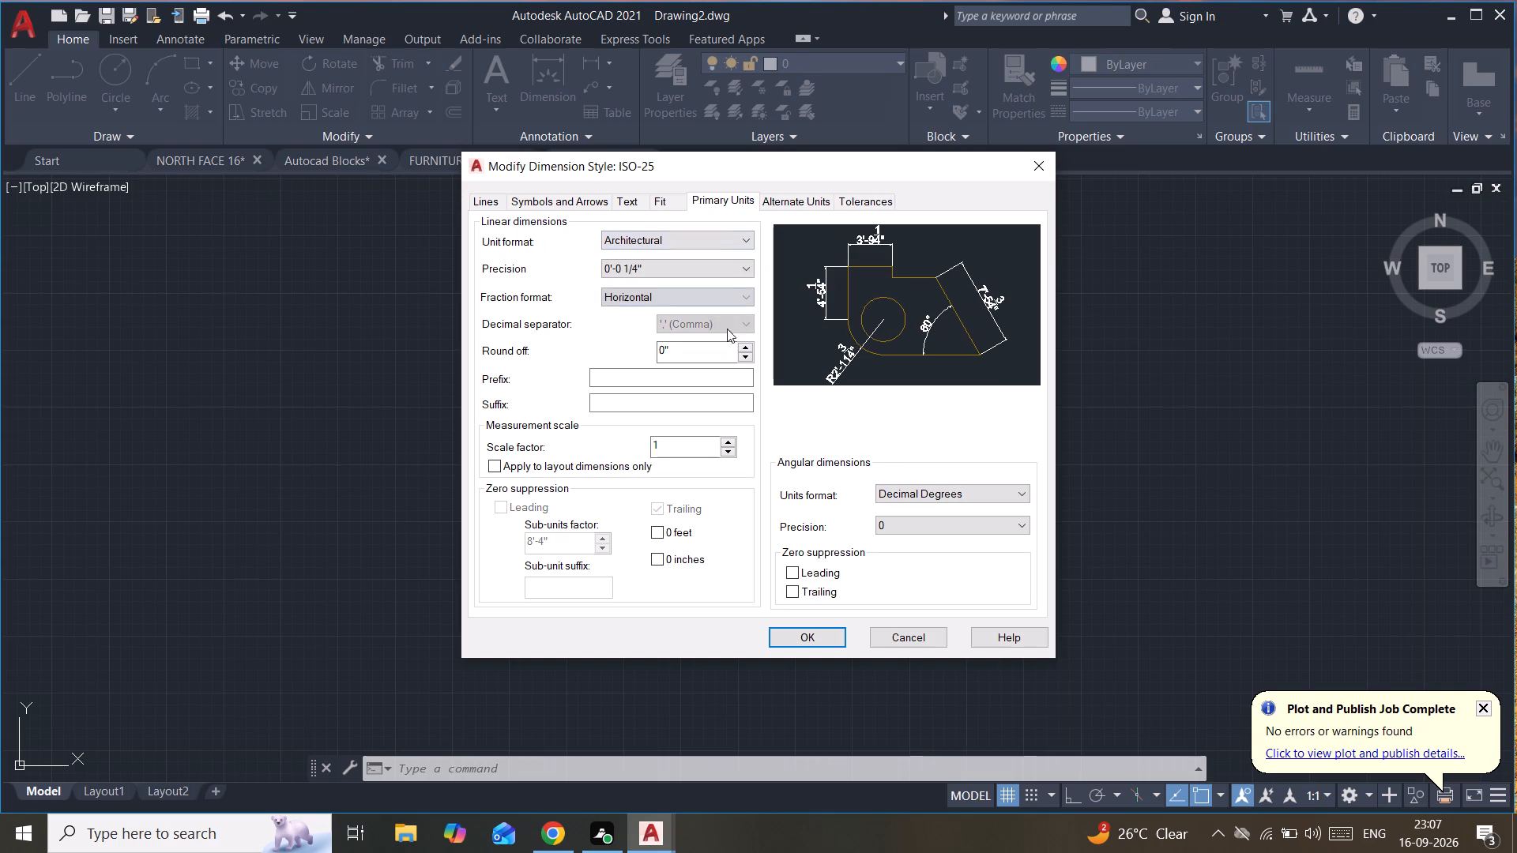
{"action": "left_click", "coordinate": [698, 269]}
{"action": "left_click", "coordinate": [667, 284]}
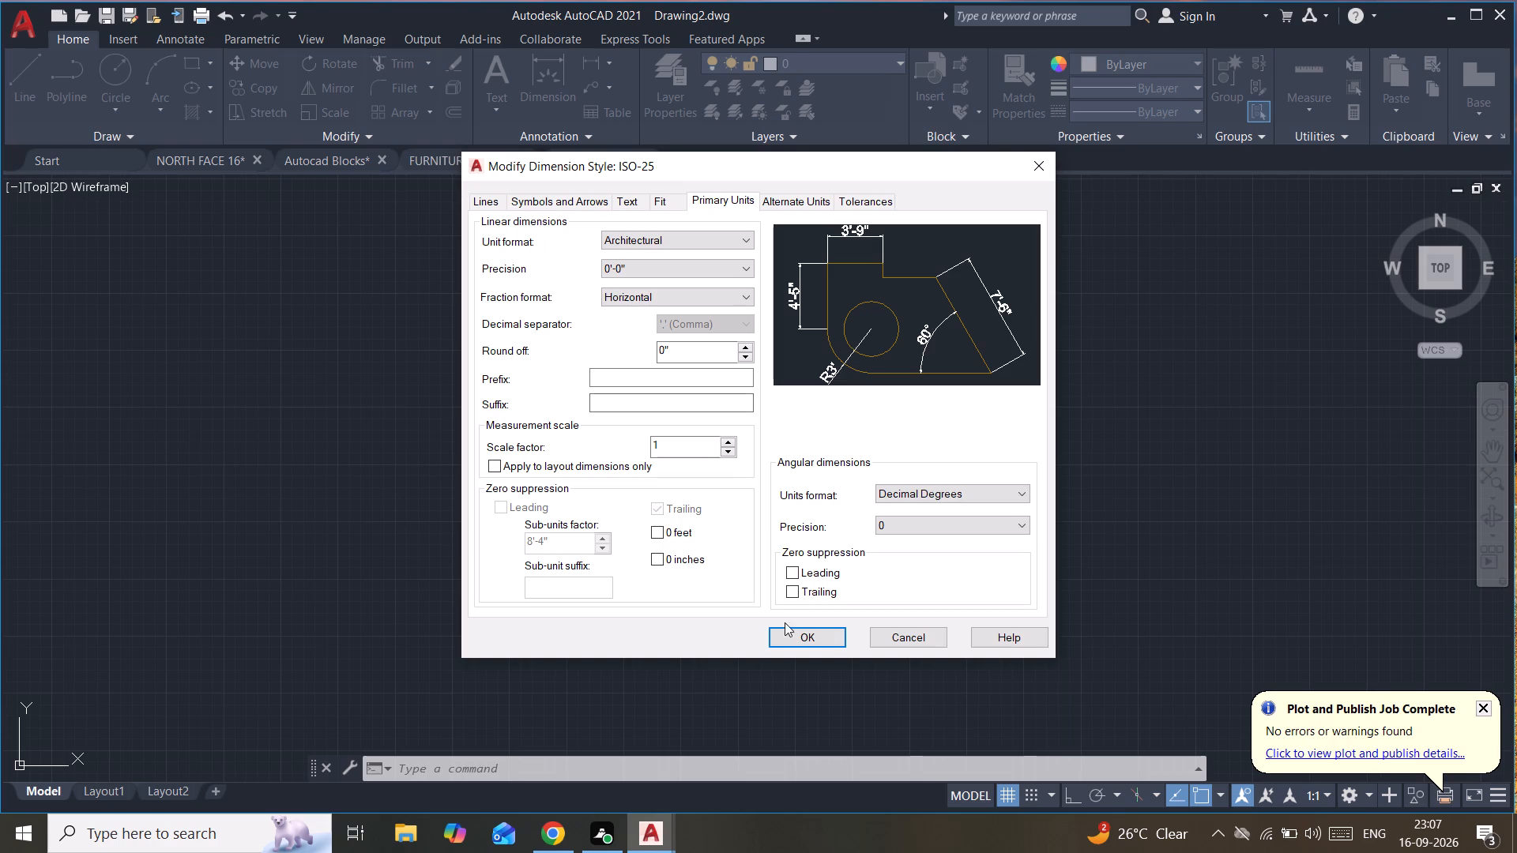
{"action": "left_click", "coordinate": [825, 640]}
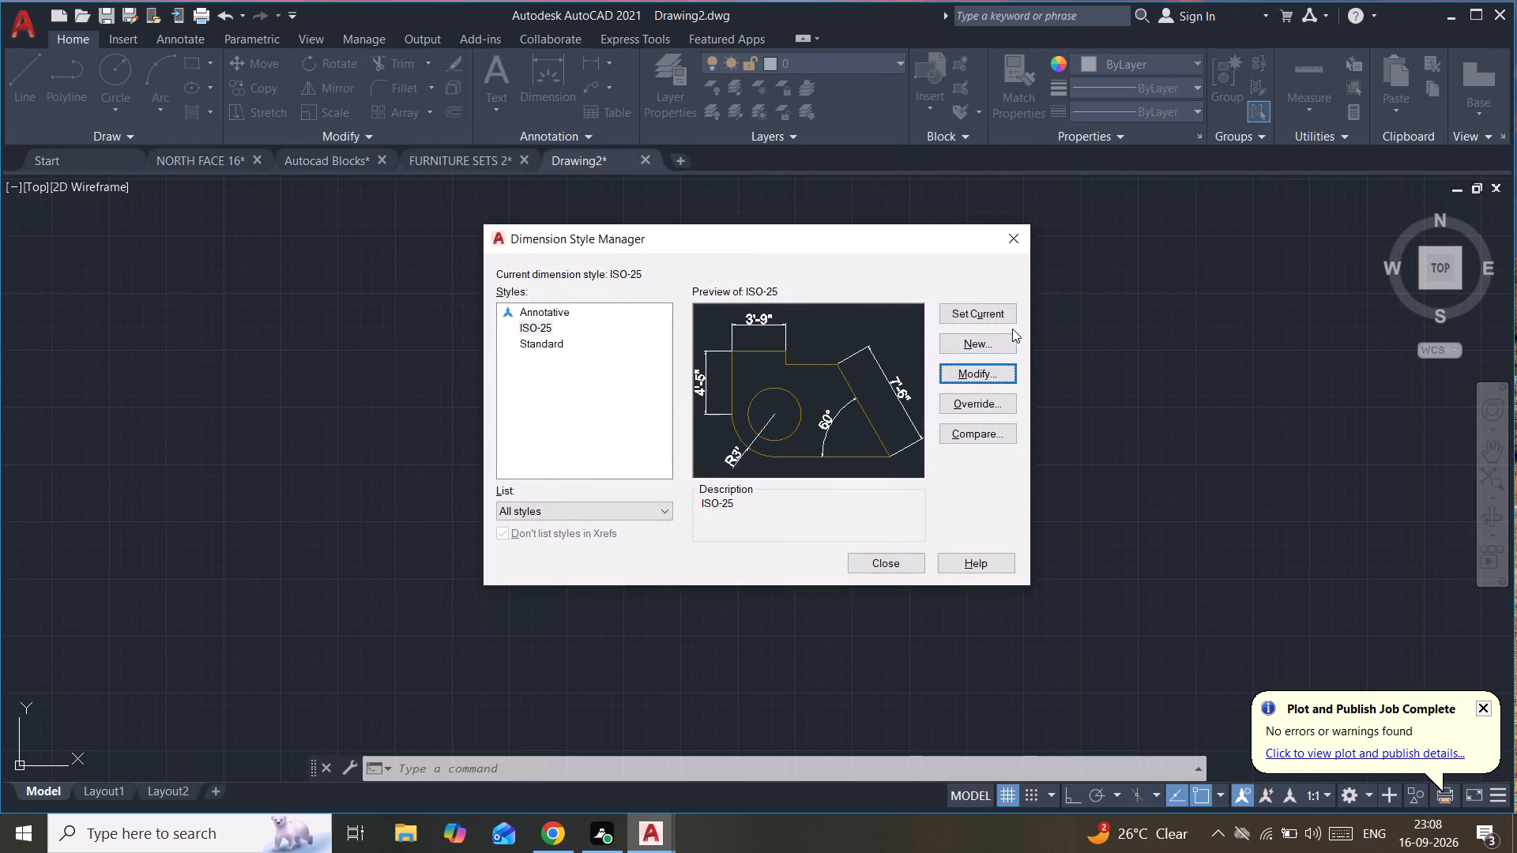
{"action": "left_click", "coordinate": [999, 312]}
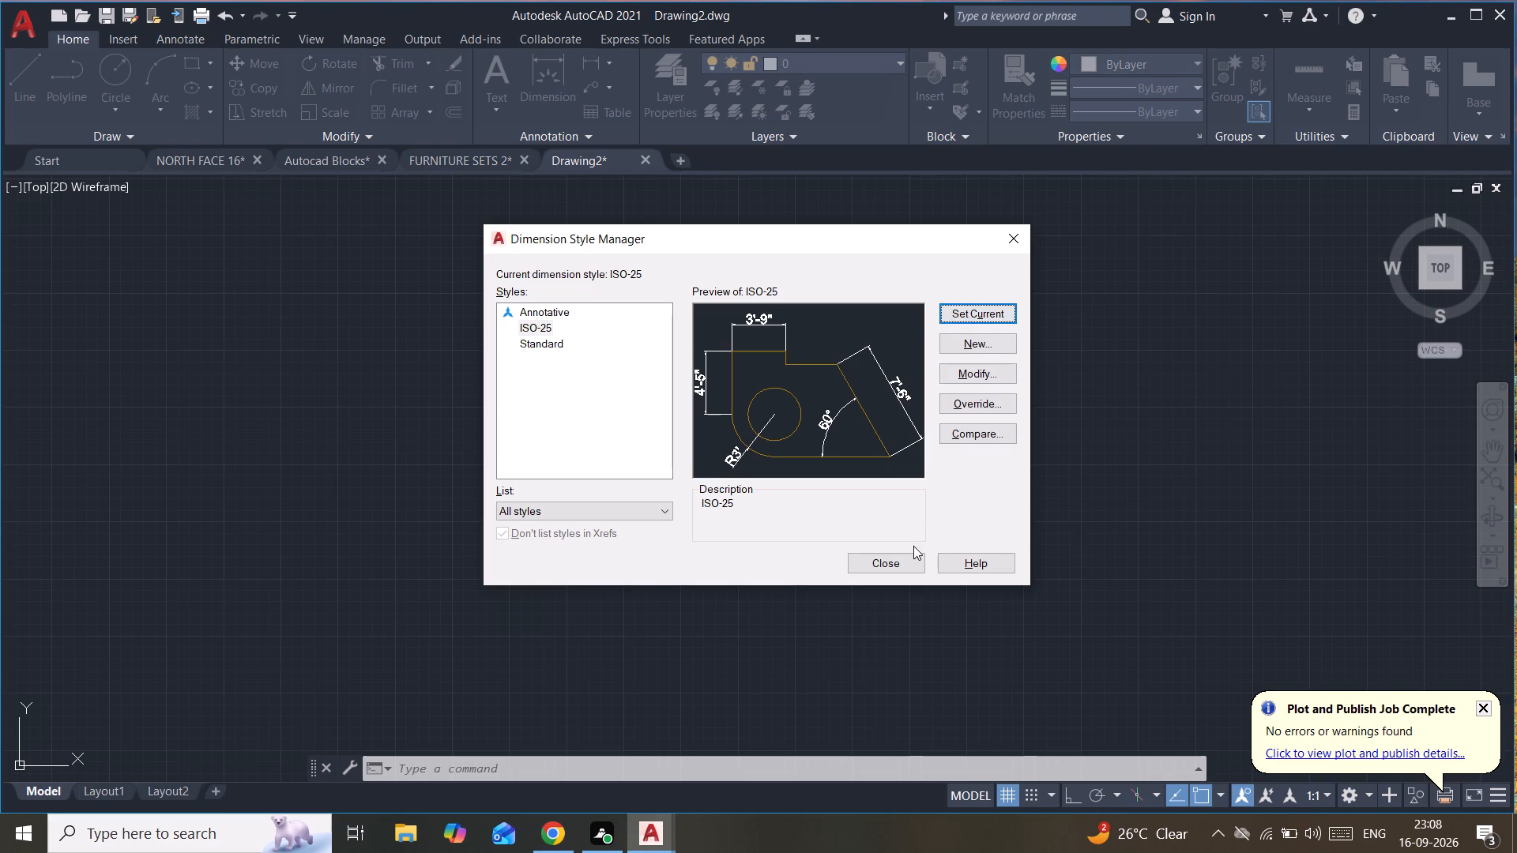
{"action": "left_click", "coordinate": [908, 560]}
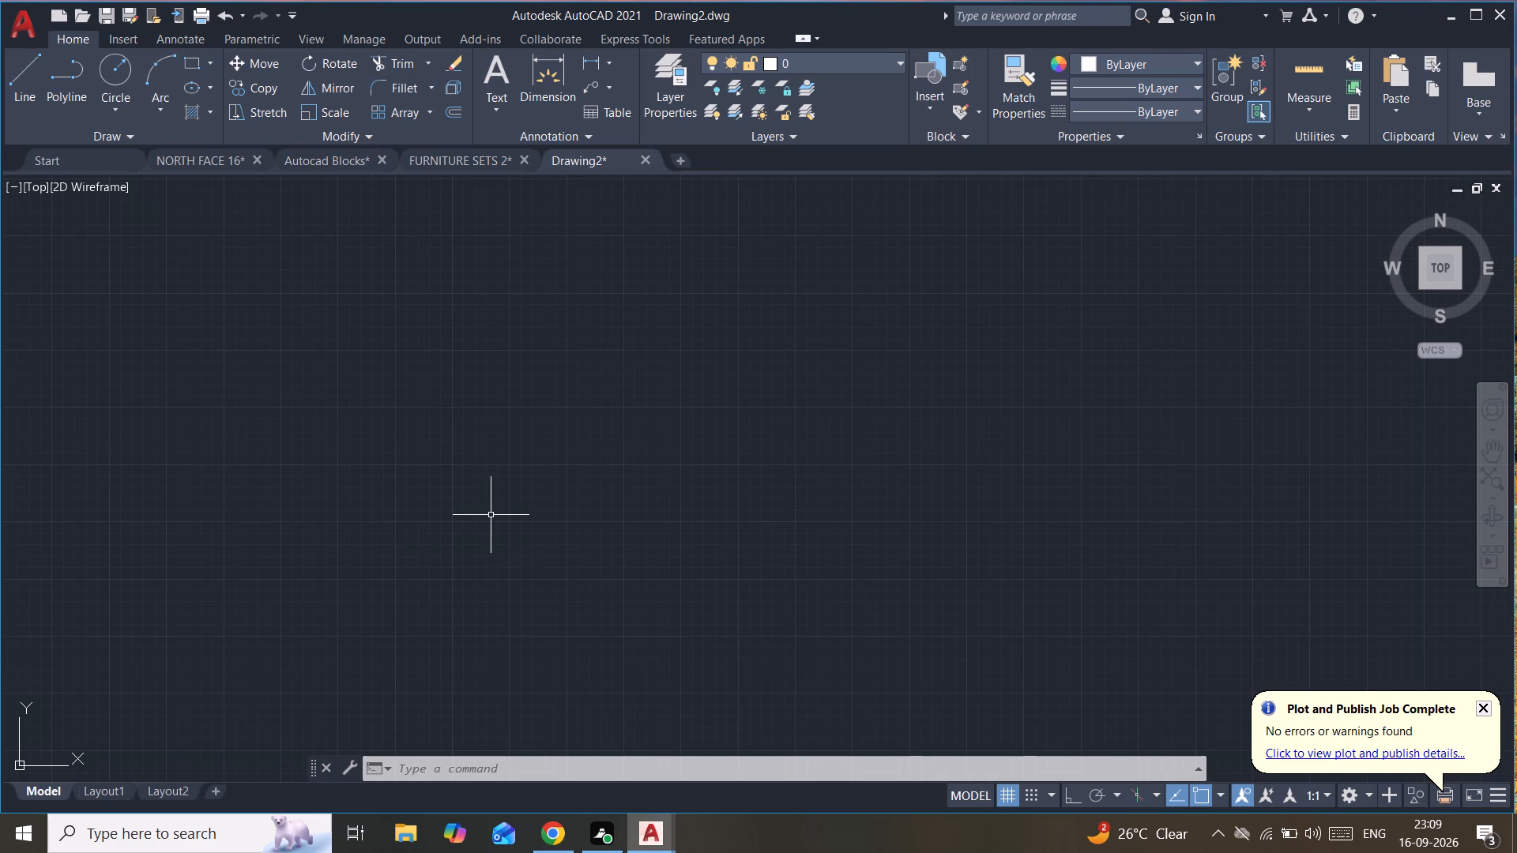
Draw a 27' horizontal line with Ortho on as the top edge of a new outline.
{"action": "key", "text": "l"}
{"action": "key", "text": "Return"}
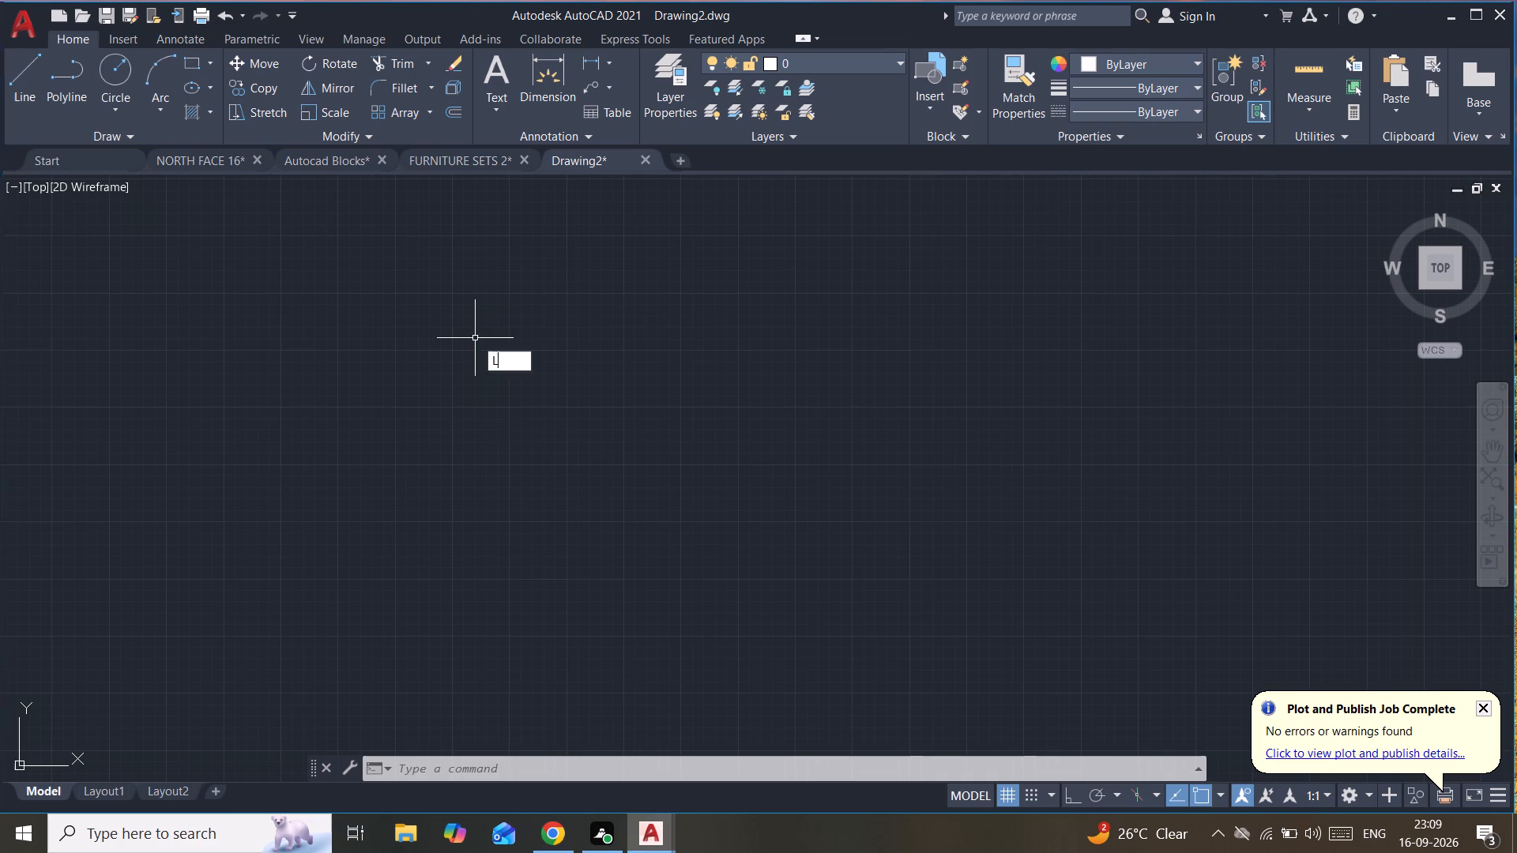
{"action": "left_click", "coordinate": [481, 333]}
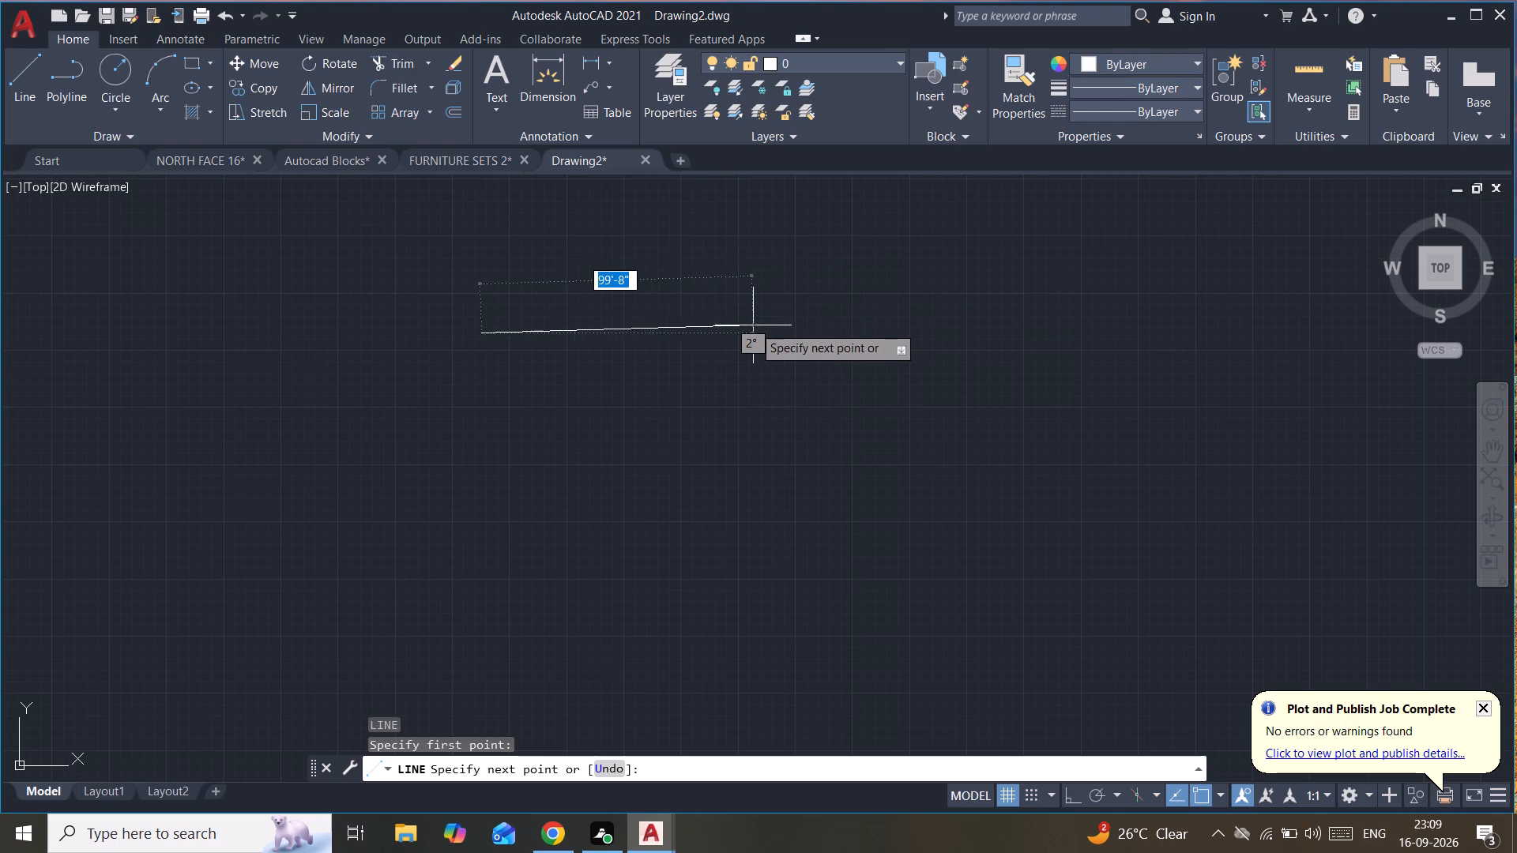
{"action": "key", "text": "F8"}
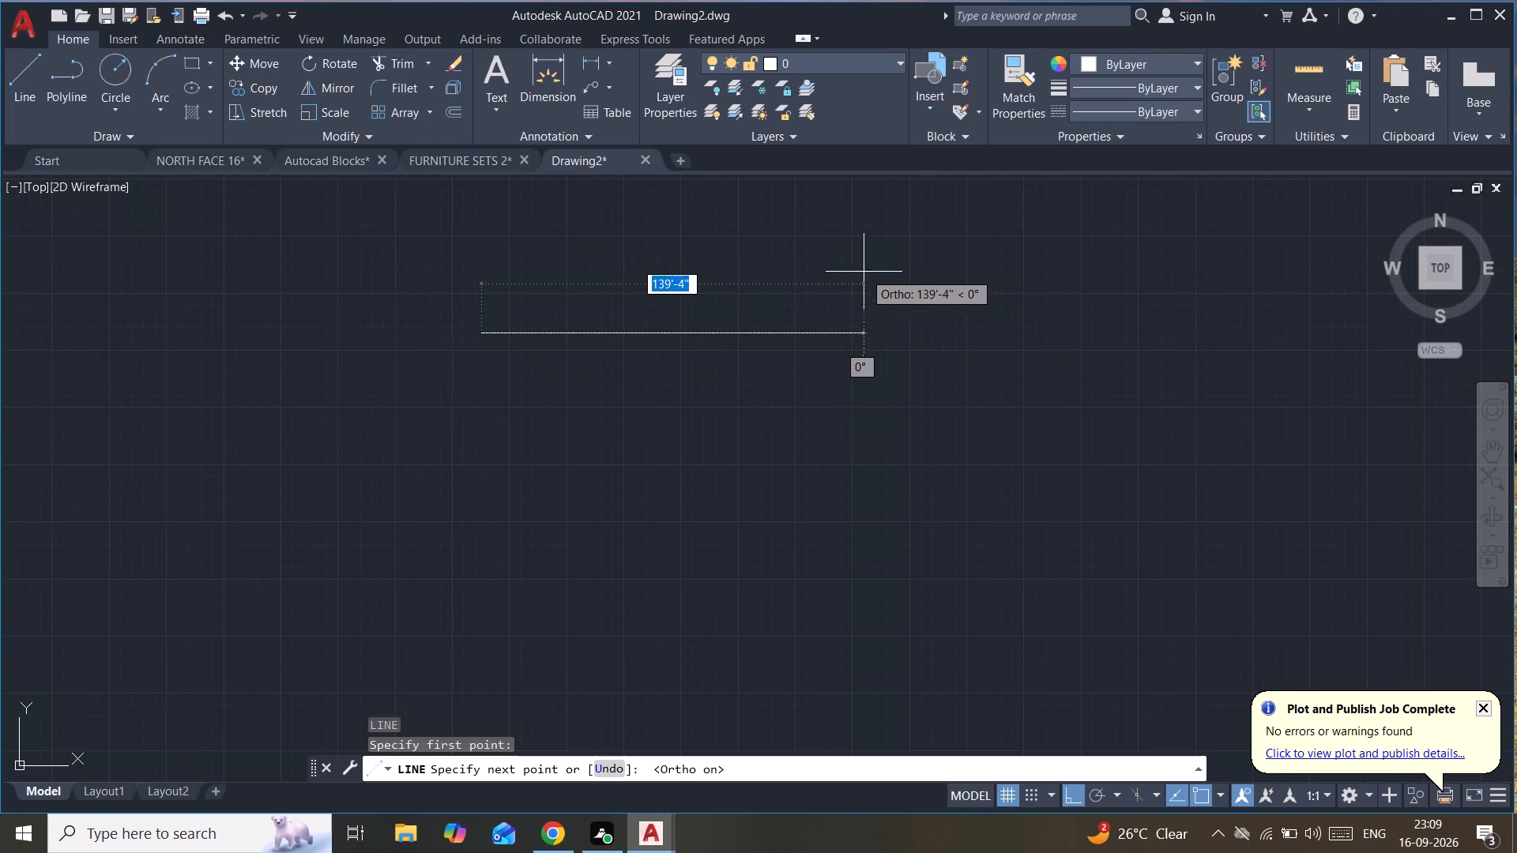
{"action": "middle_click_drag", "start_coordinate": [762, 318], "coordinate": [954, 329]}
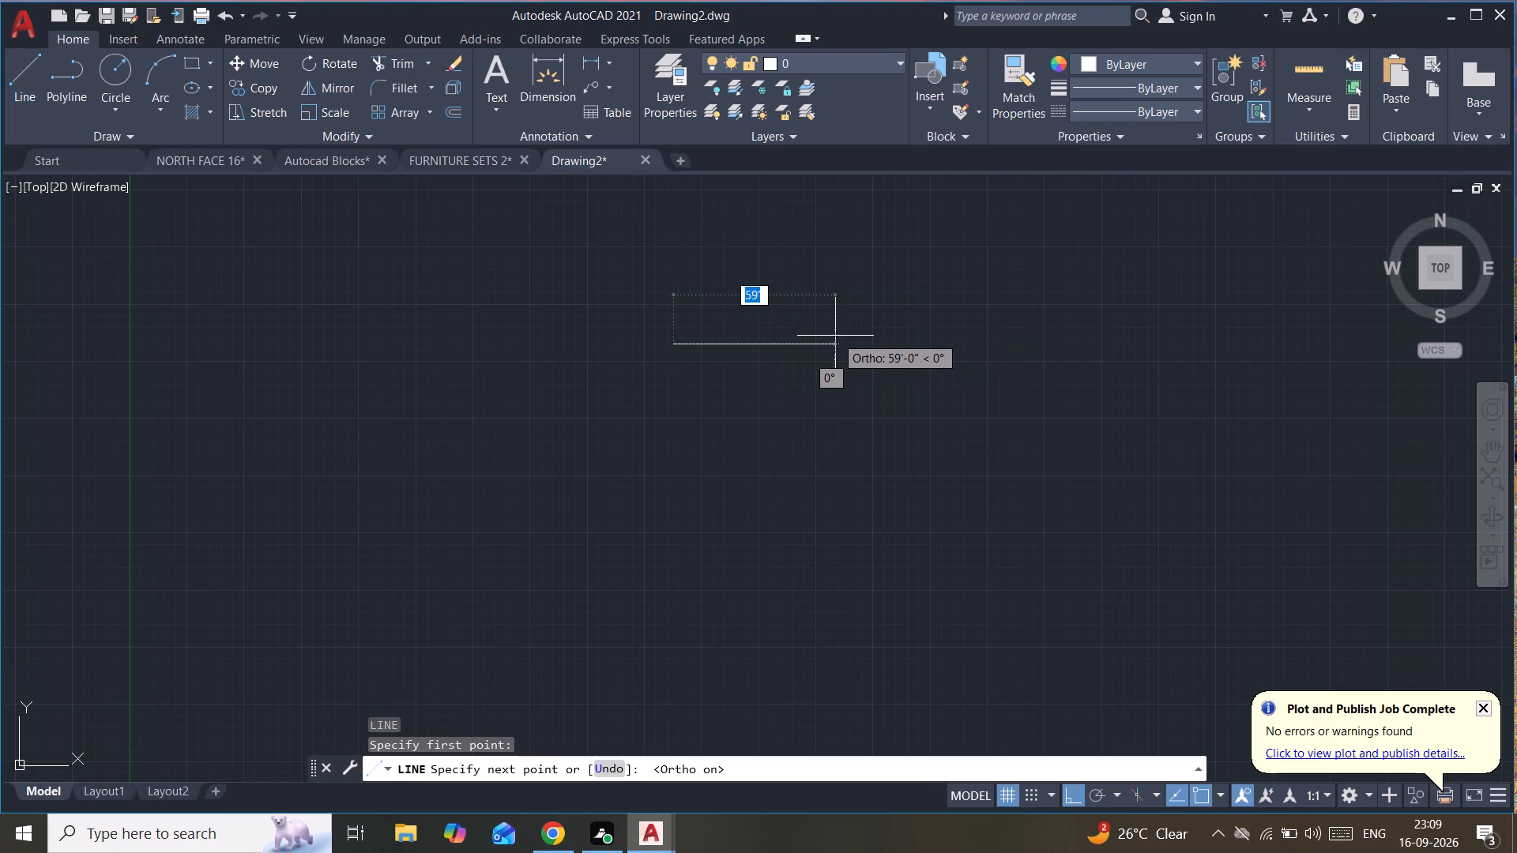
{"action": "middle_click_drag", "start_coordinate": [835, 336], "coordinate": [649, 314]}
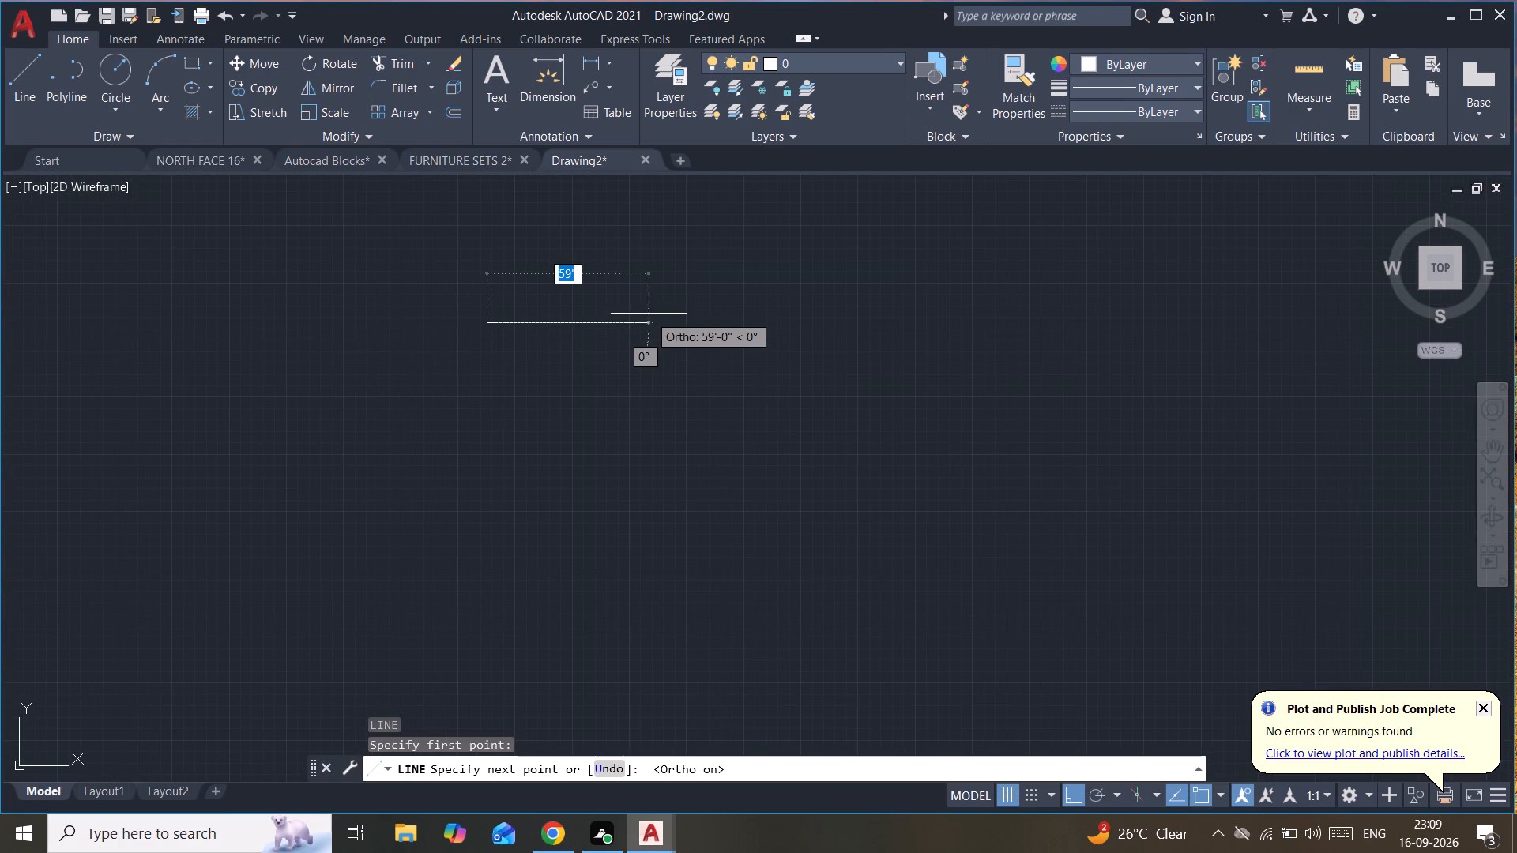
{"action": "scroll", "coordinate": [664, 309], "scroll_direction": "up", "scroll_amount": 1}
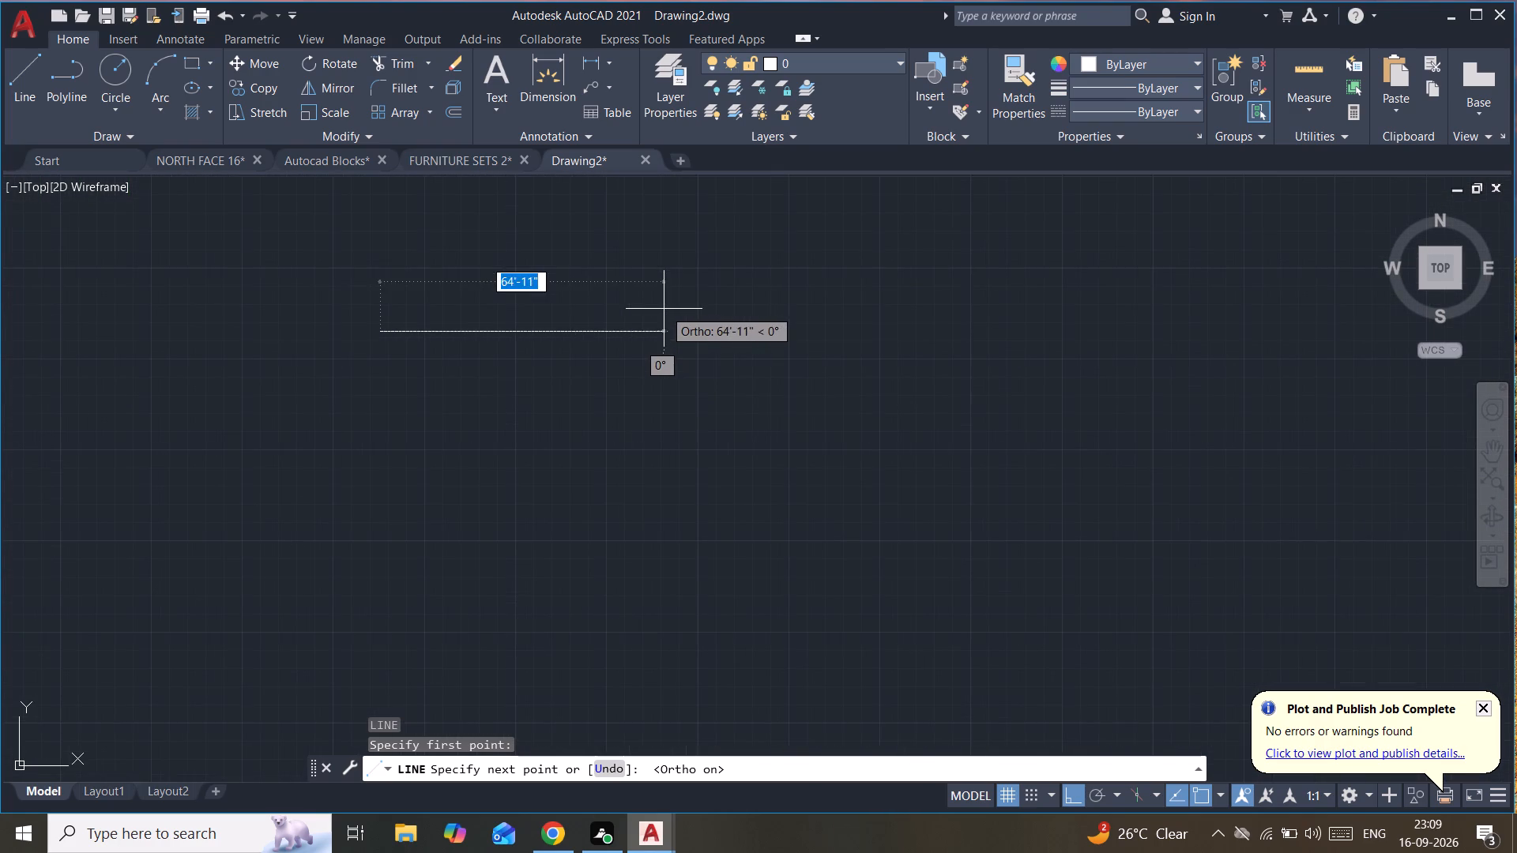
{"action": "middle_click_drag", "start_coordinate": [664, 309], "coordinate": [814, 272]}
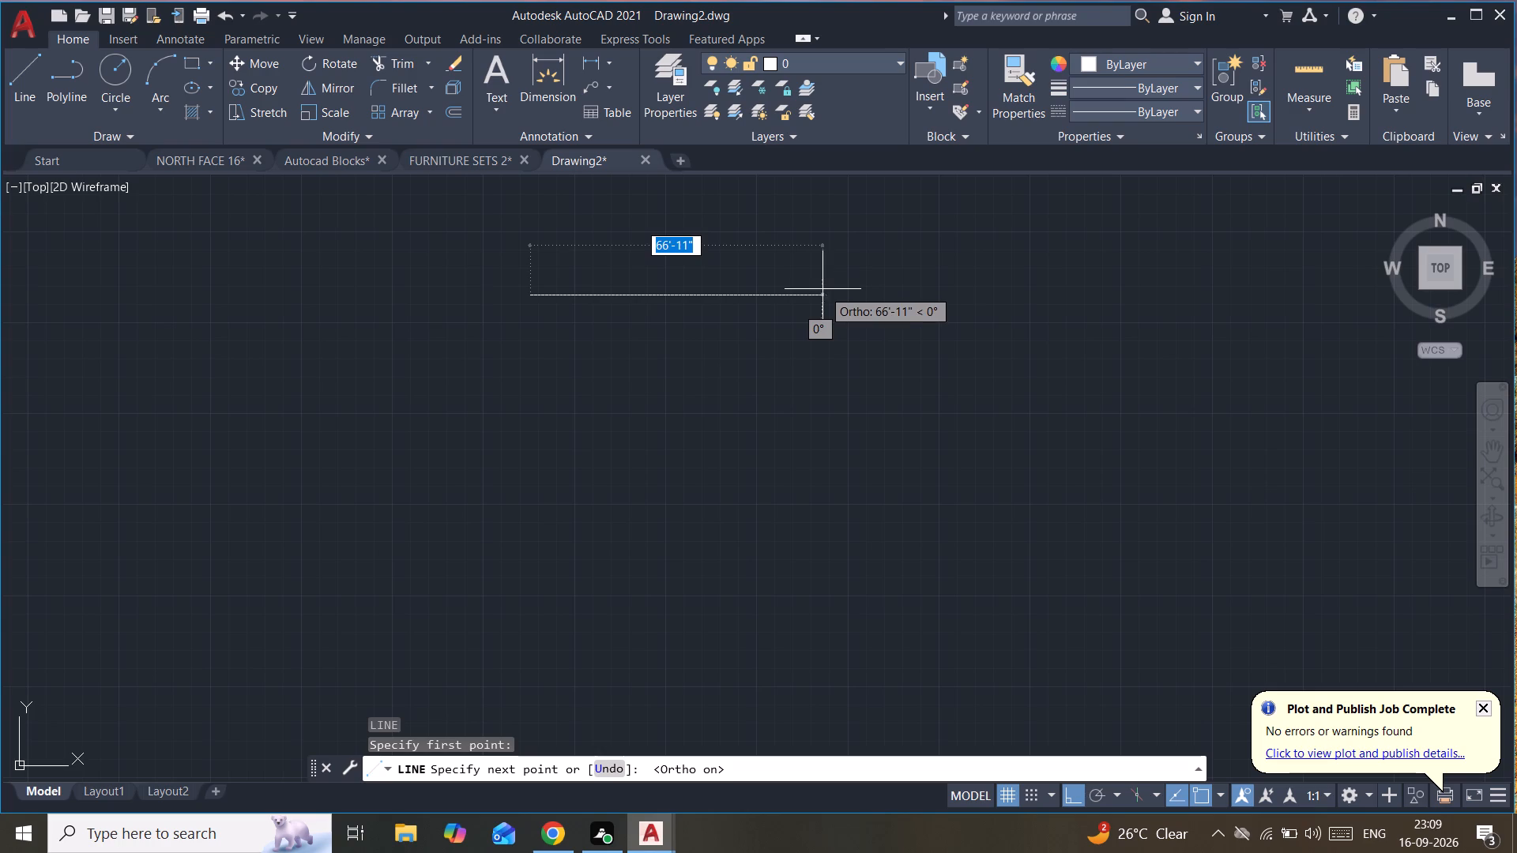
{"action": "type", "text": "27'"}
{"action": "key", "text": "Return"}
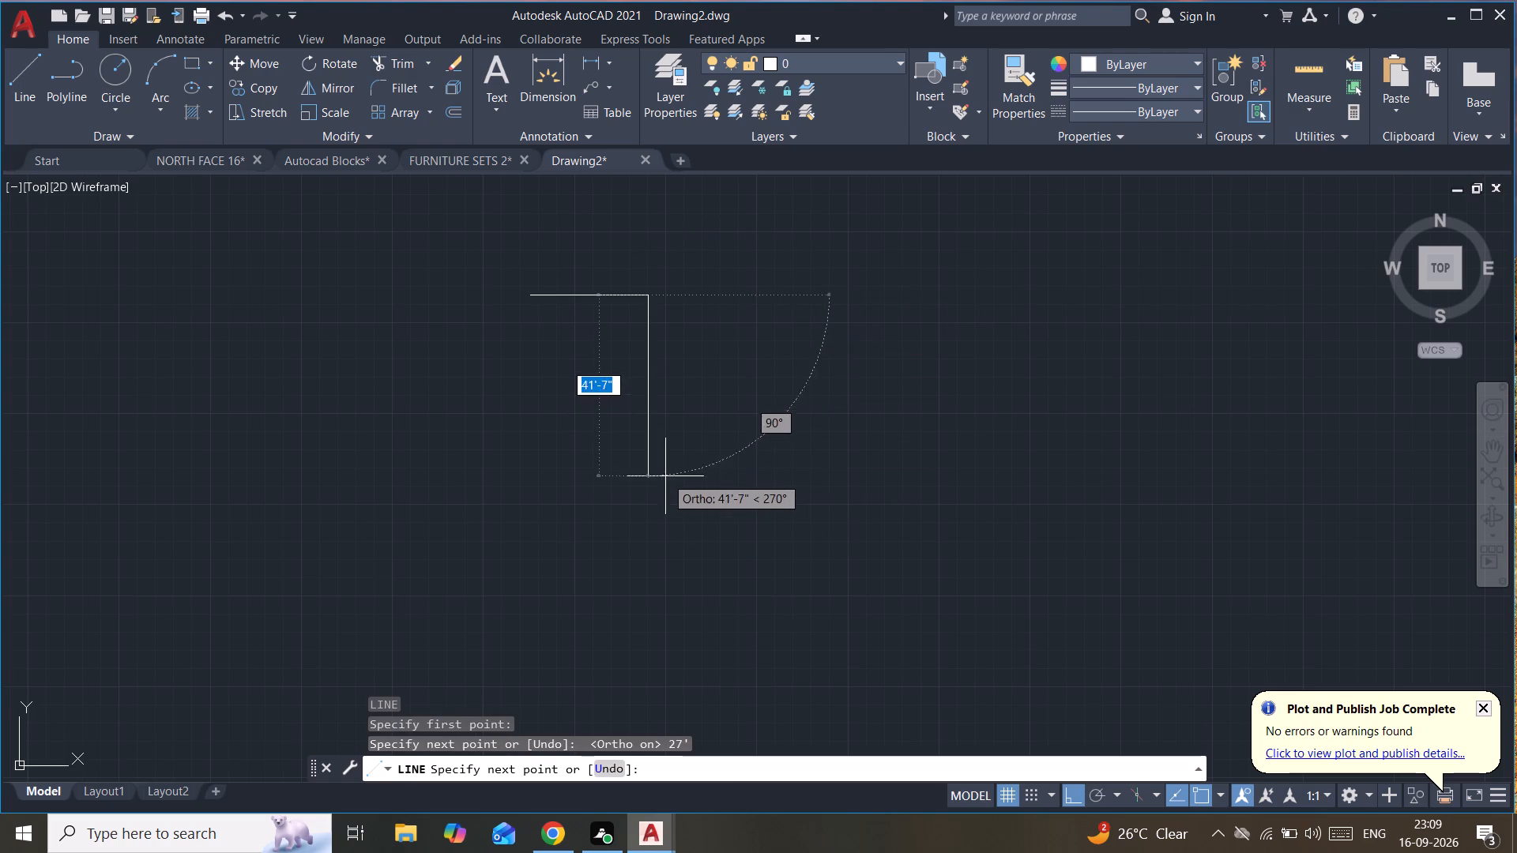
Continue the outline 30' down and 27' back, closing it at the start point to complete the rectangle.
{"action": "scroll", "coordinate": [647, 449], "scroll_direction": "up", "scroll_amount": 1}
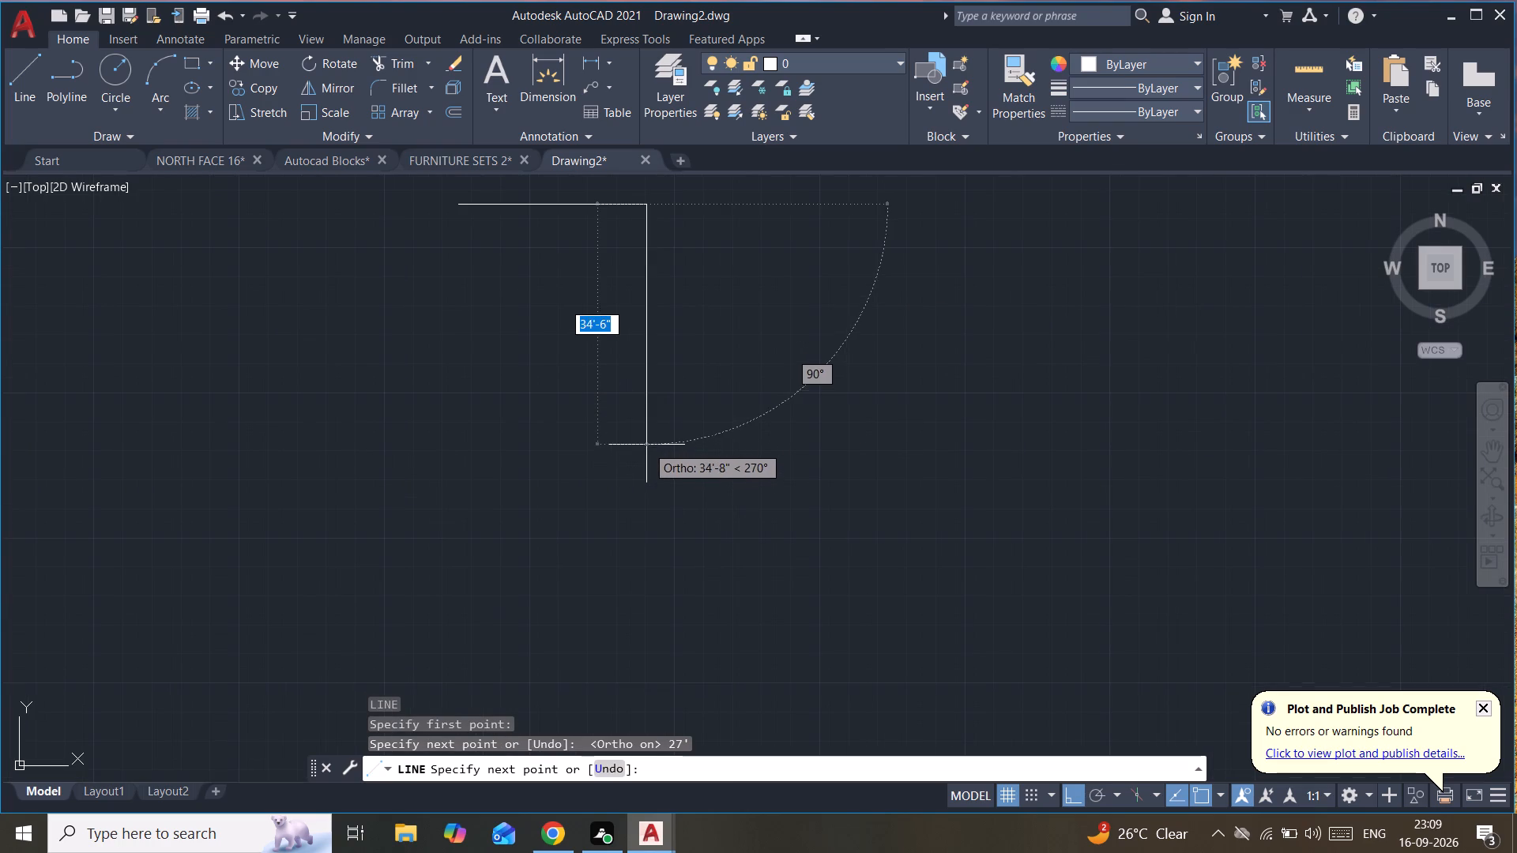
{"action": "middle_click_drag", "start_coordinate": [645, 423], "coordinate": [831, 519]}
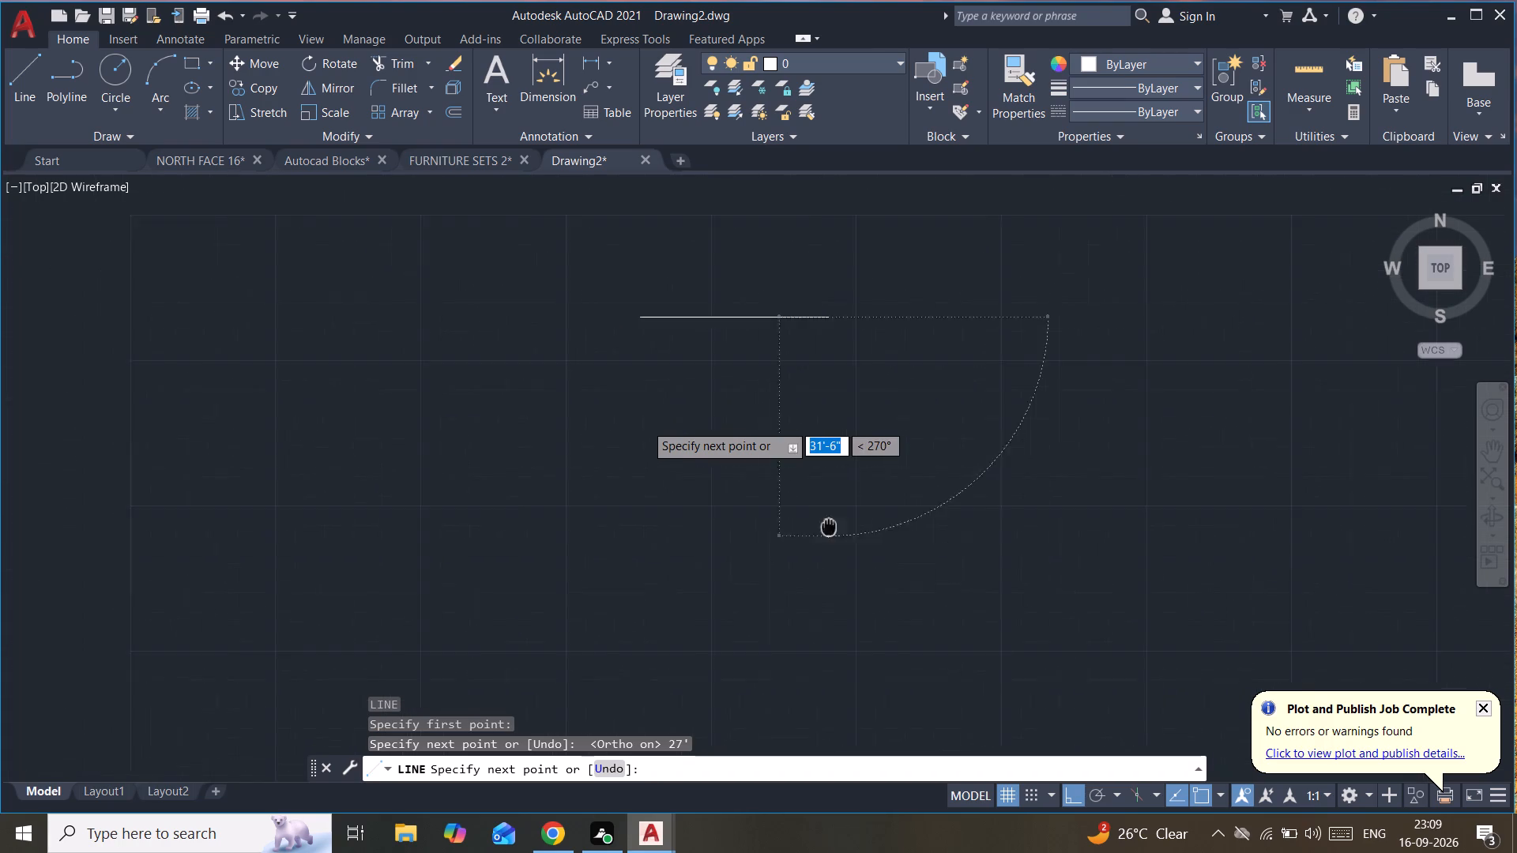
{"action": "middle_click_drag", "start_coordinate": [831, 519], "coordinate": [838, 494]}
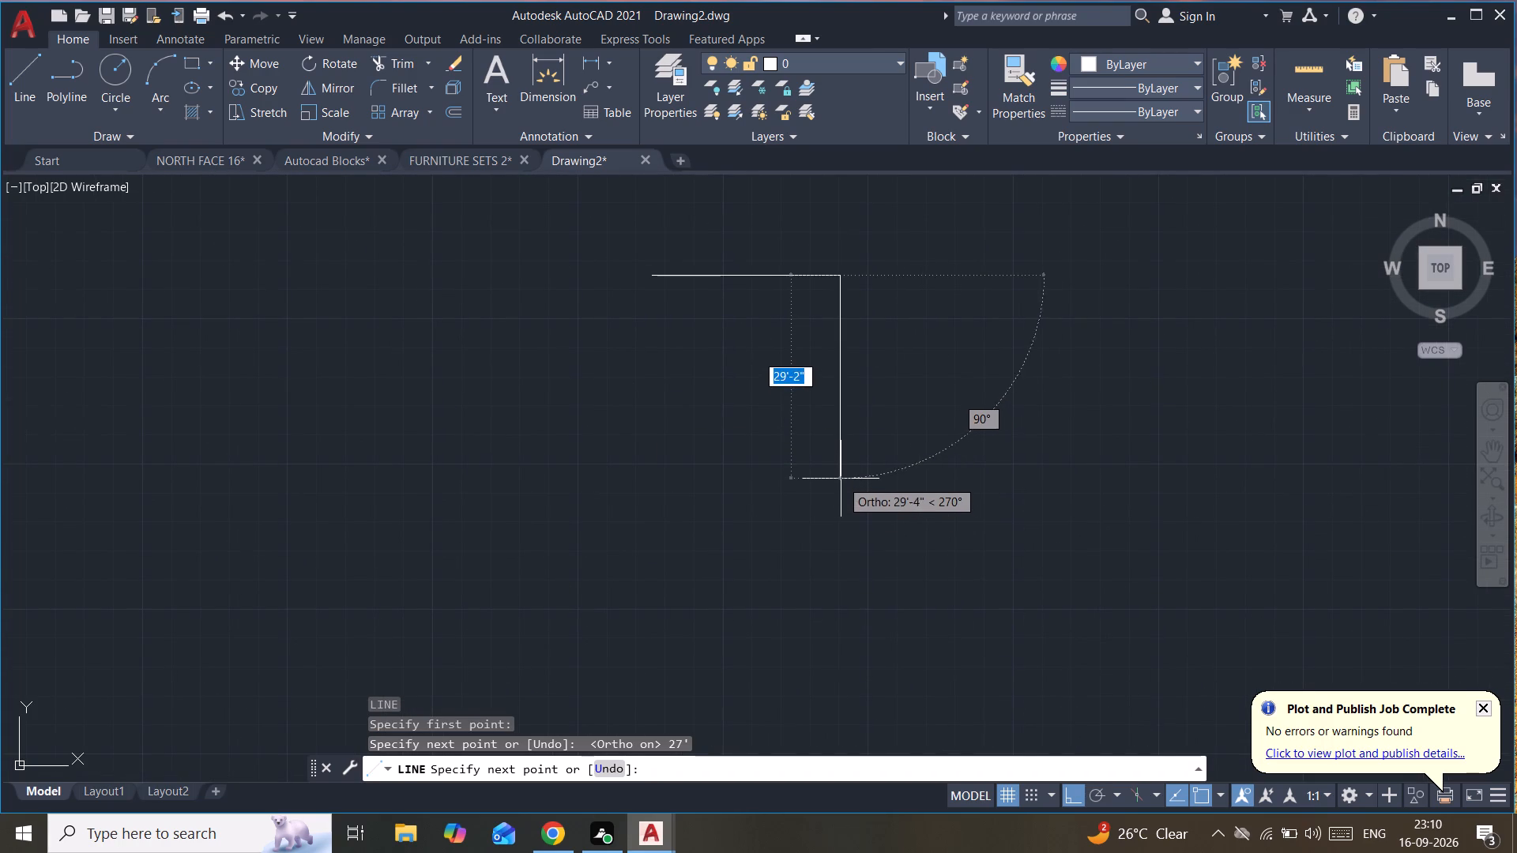
{"action": "type", "text": "30'"}
{"action": "key", "text": "Return"}
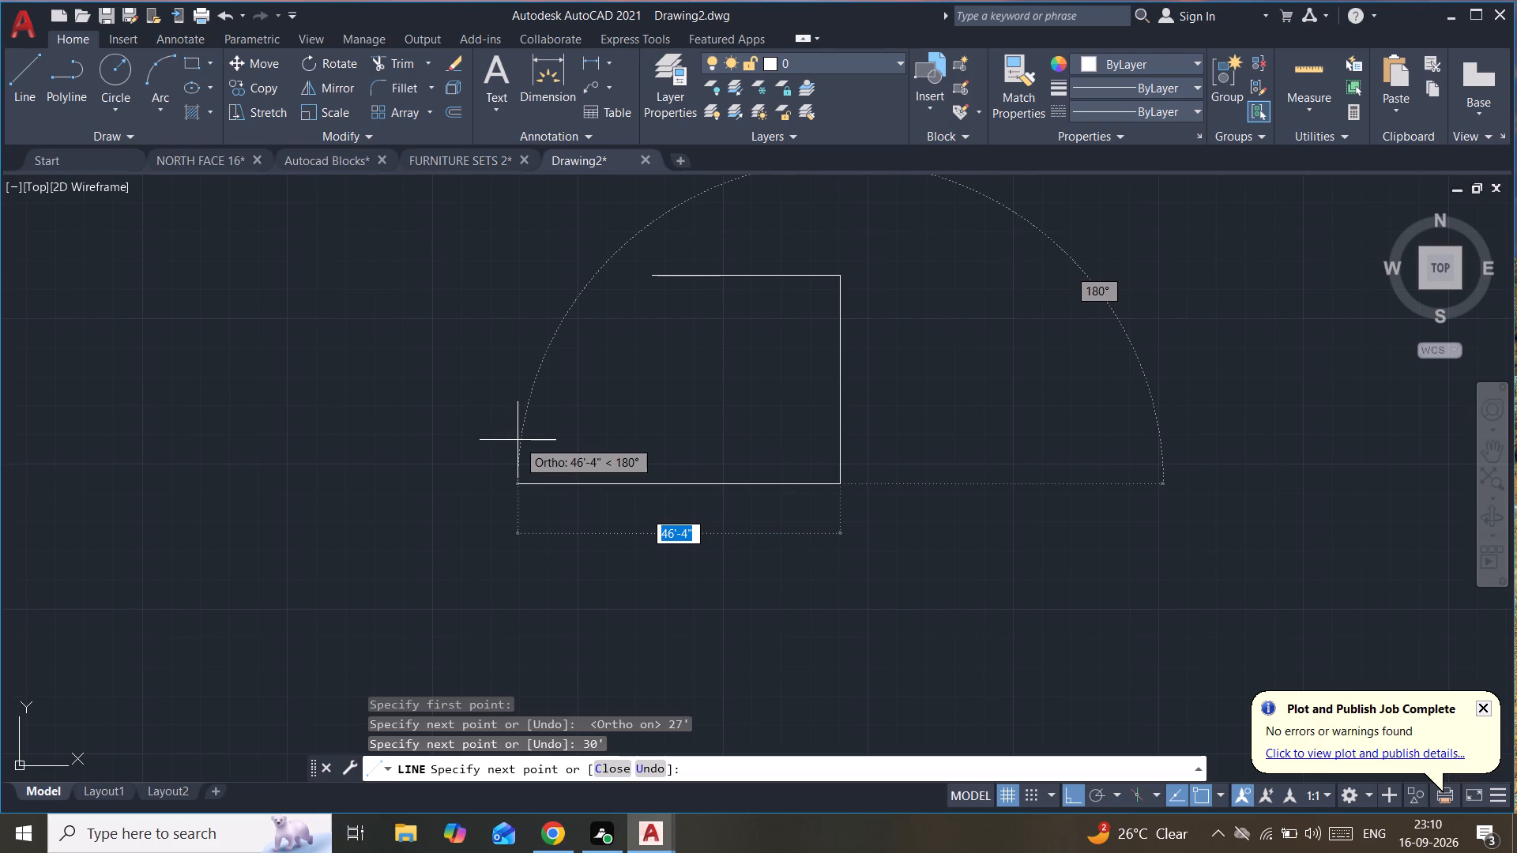
{"action": "type", "text": "27"}
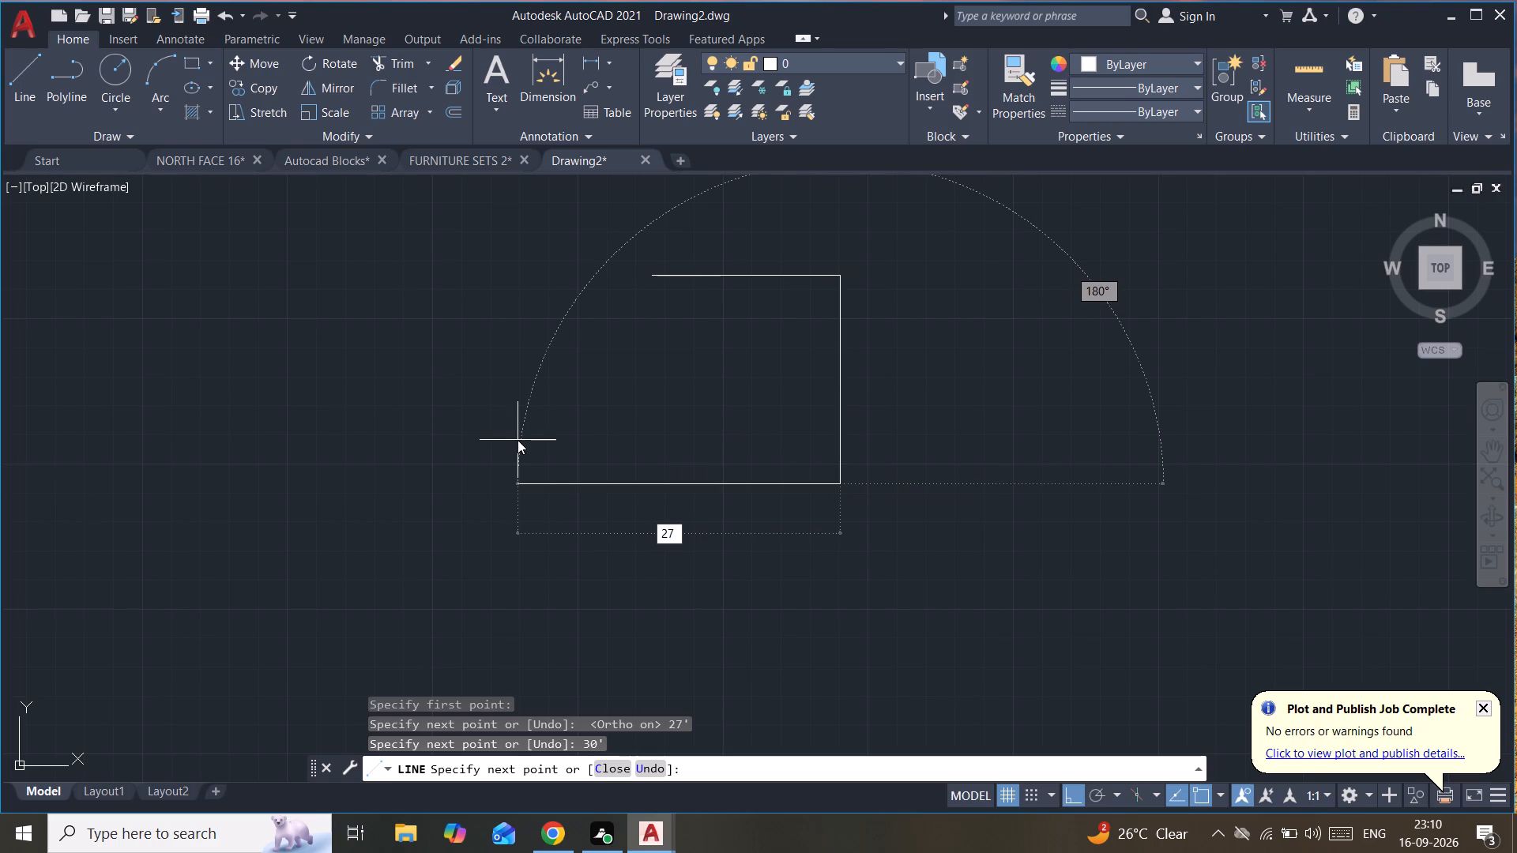
{"action": "key", "text": "apostrophe"}
{"action": "key", "text": "Return"}
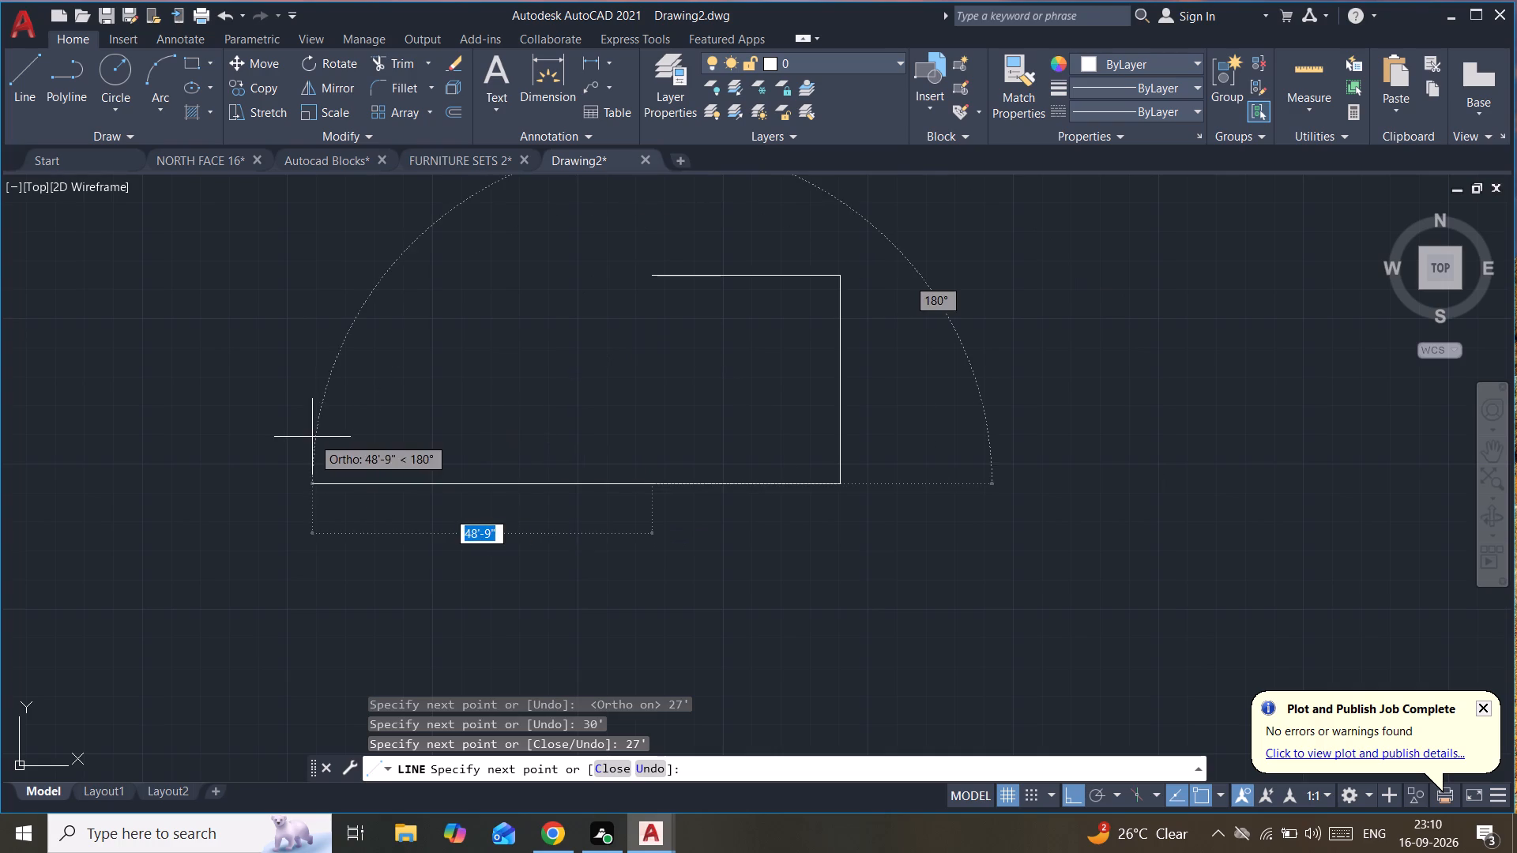
{"action": "left_click", "coordinate": [654, 274]}
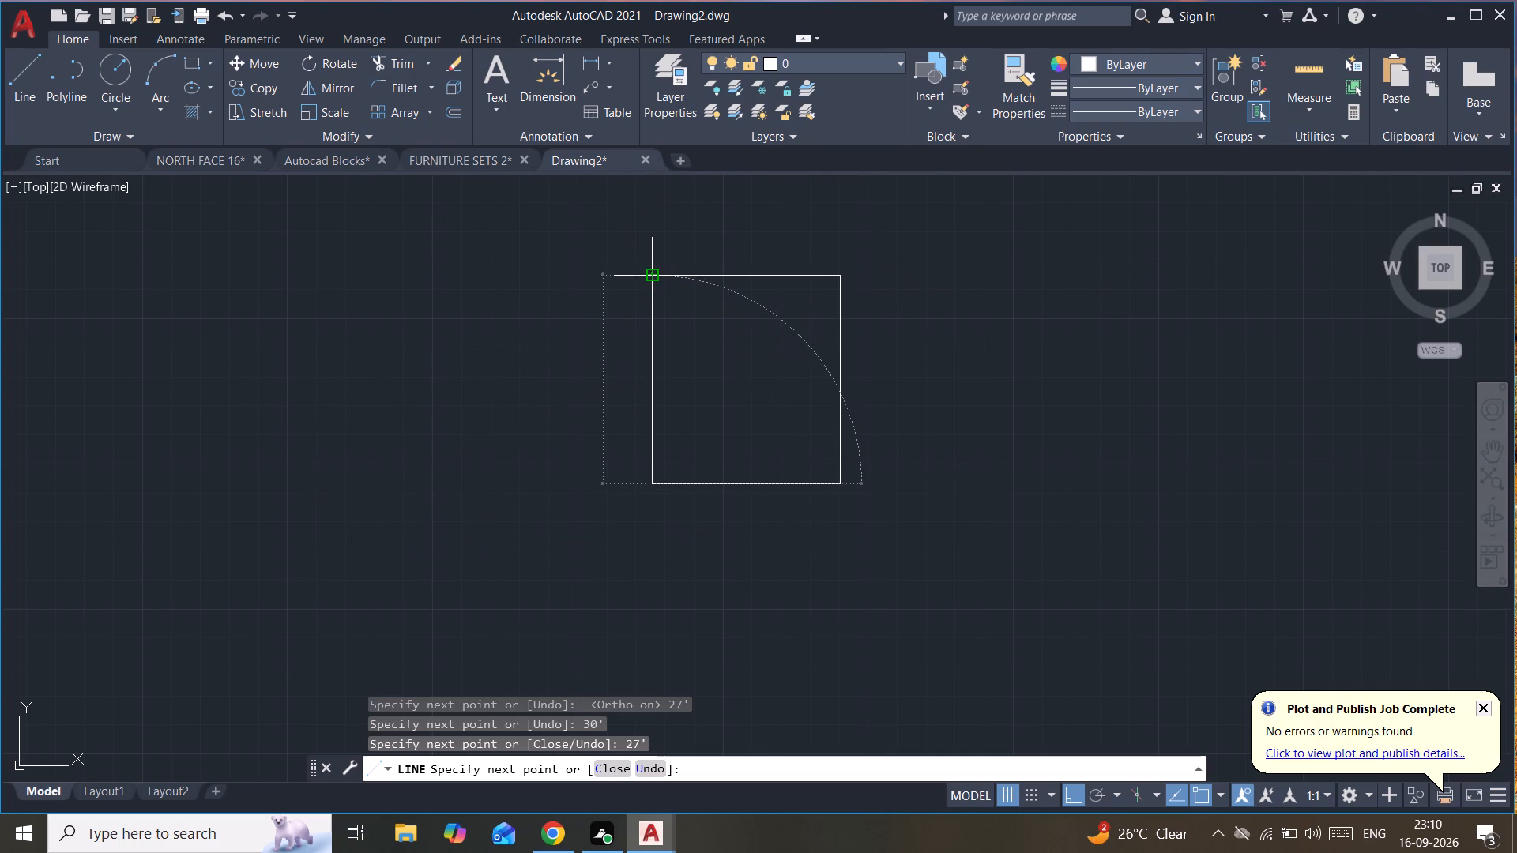
{"action": "key", "text": "Escape"}
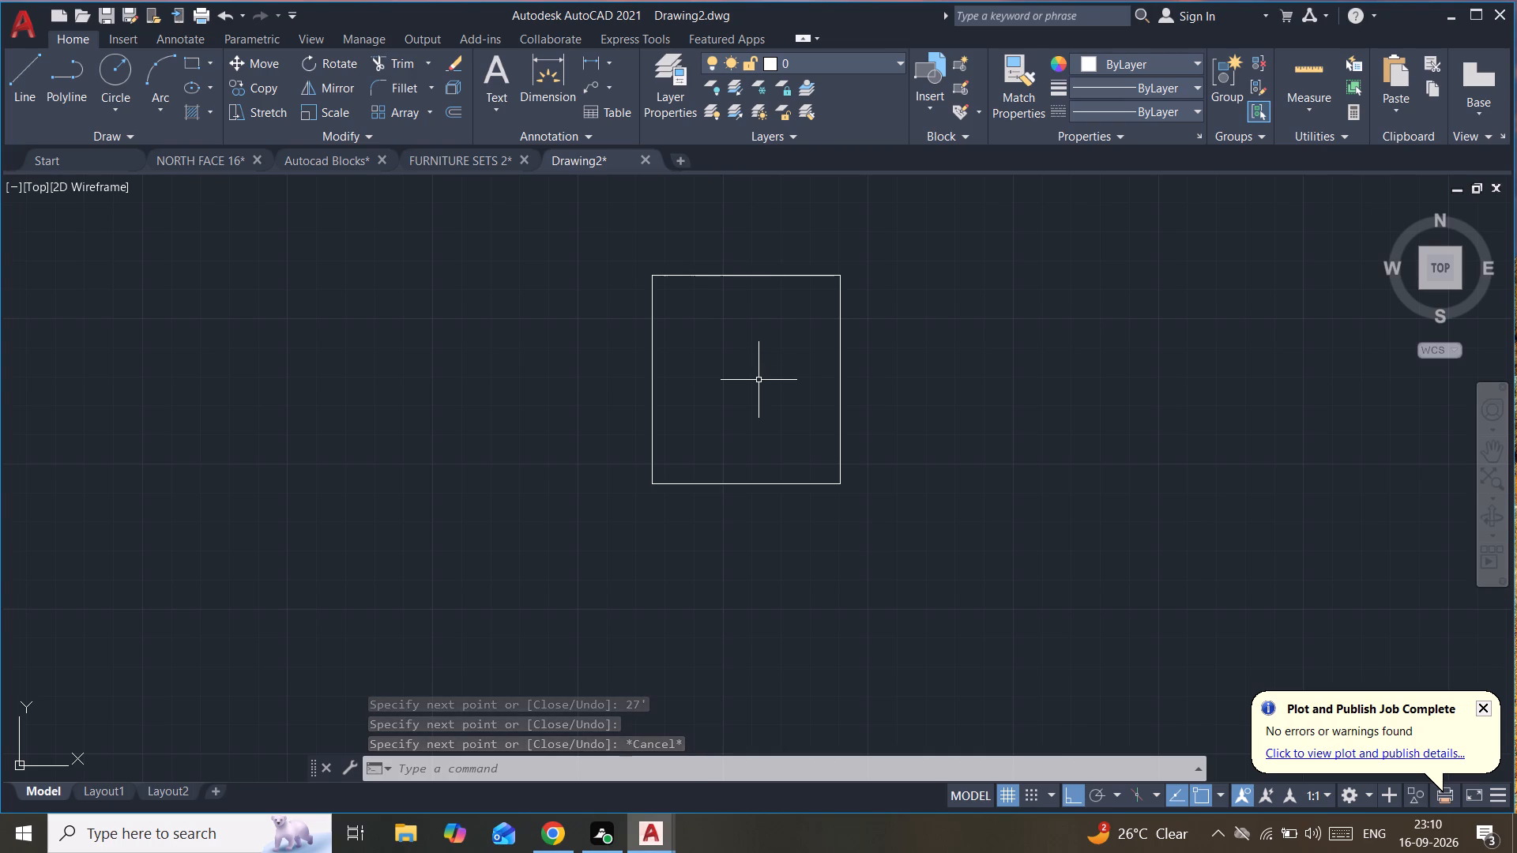
Offset all four sides of the rectangle outline 9" inward to form the outer wall thickness.
{"action": "left_click", "coordinate": [765, 227]}
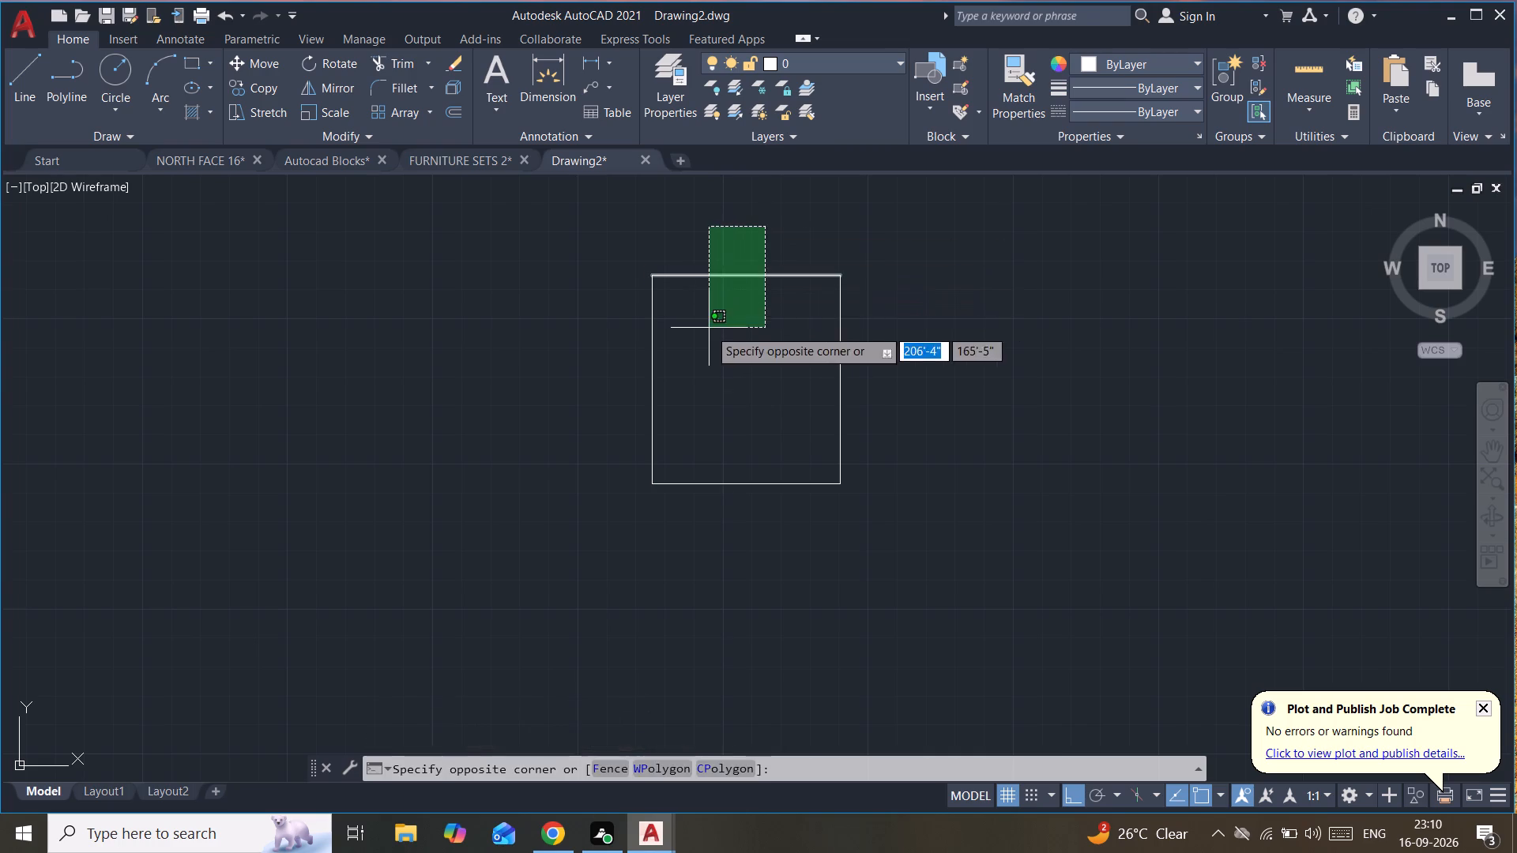
{"action": "left_click", "coordinate": [709, 329]}
{"action": "type", "text": "of"}
{"action": "key", "text": "Return"}
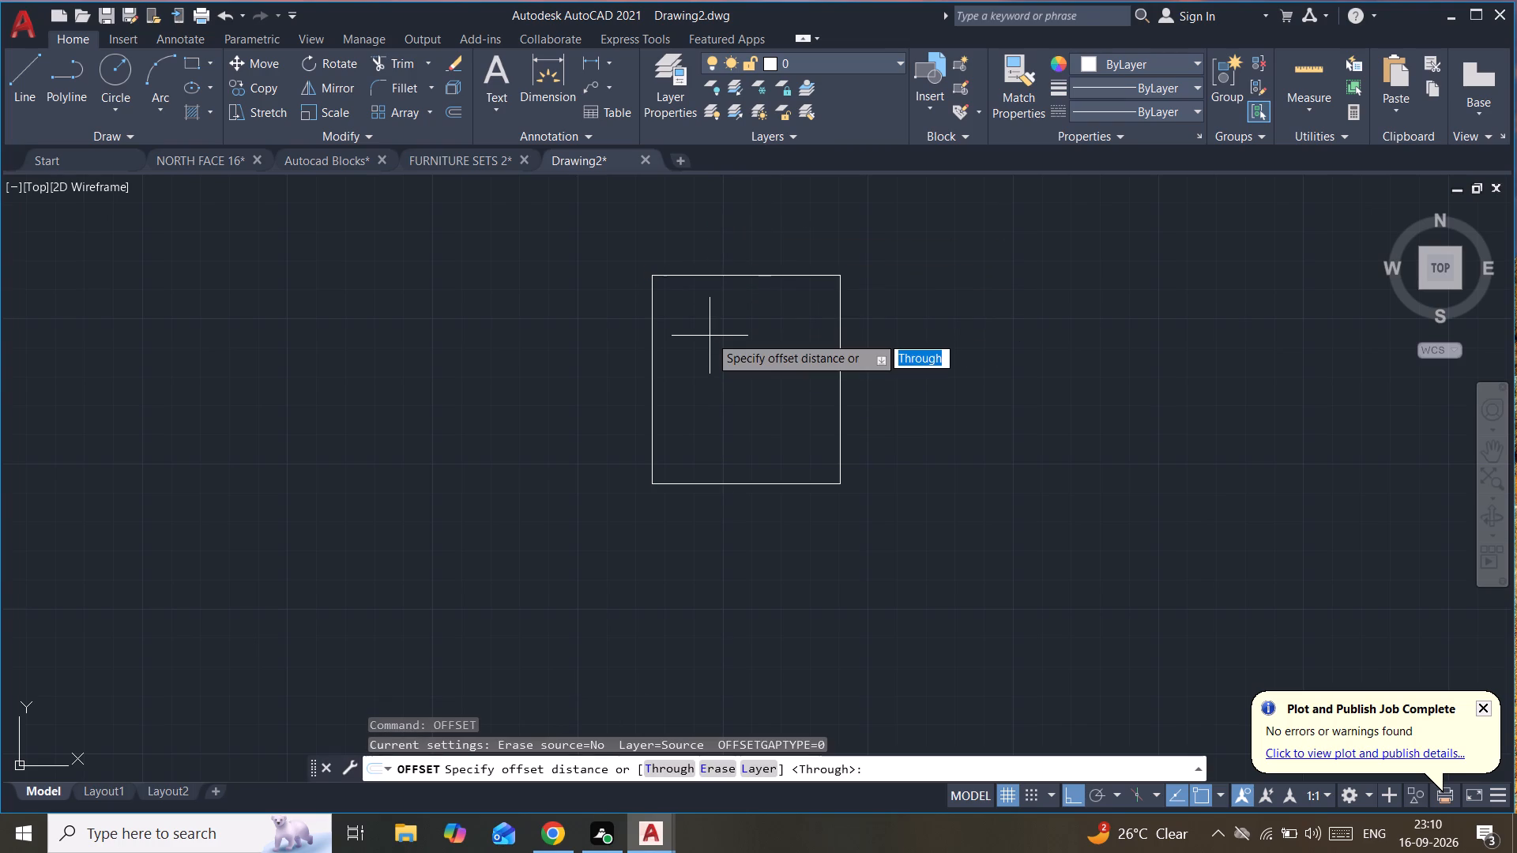
{"action": "key", "text": "9"}
{"action": "key", "text": "shift+quotedbl"}
{"action": "key", "text": "Return"}
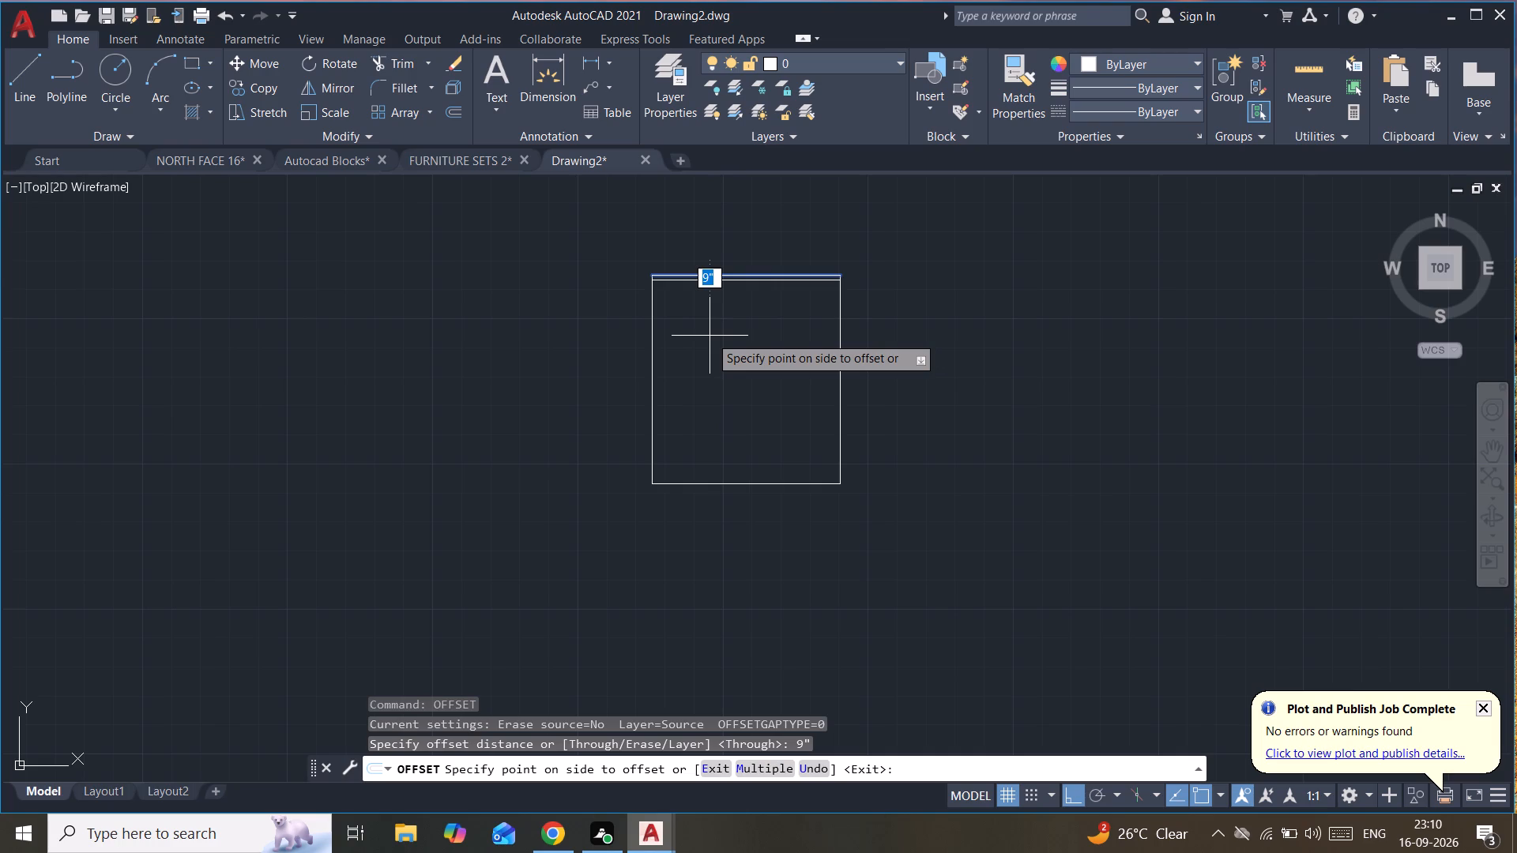
{"action": "left_click", "coordinate": [712, 337]}
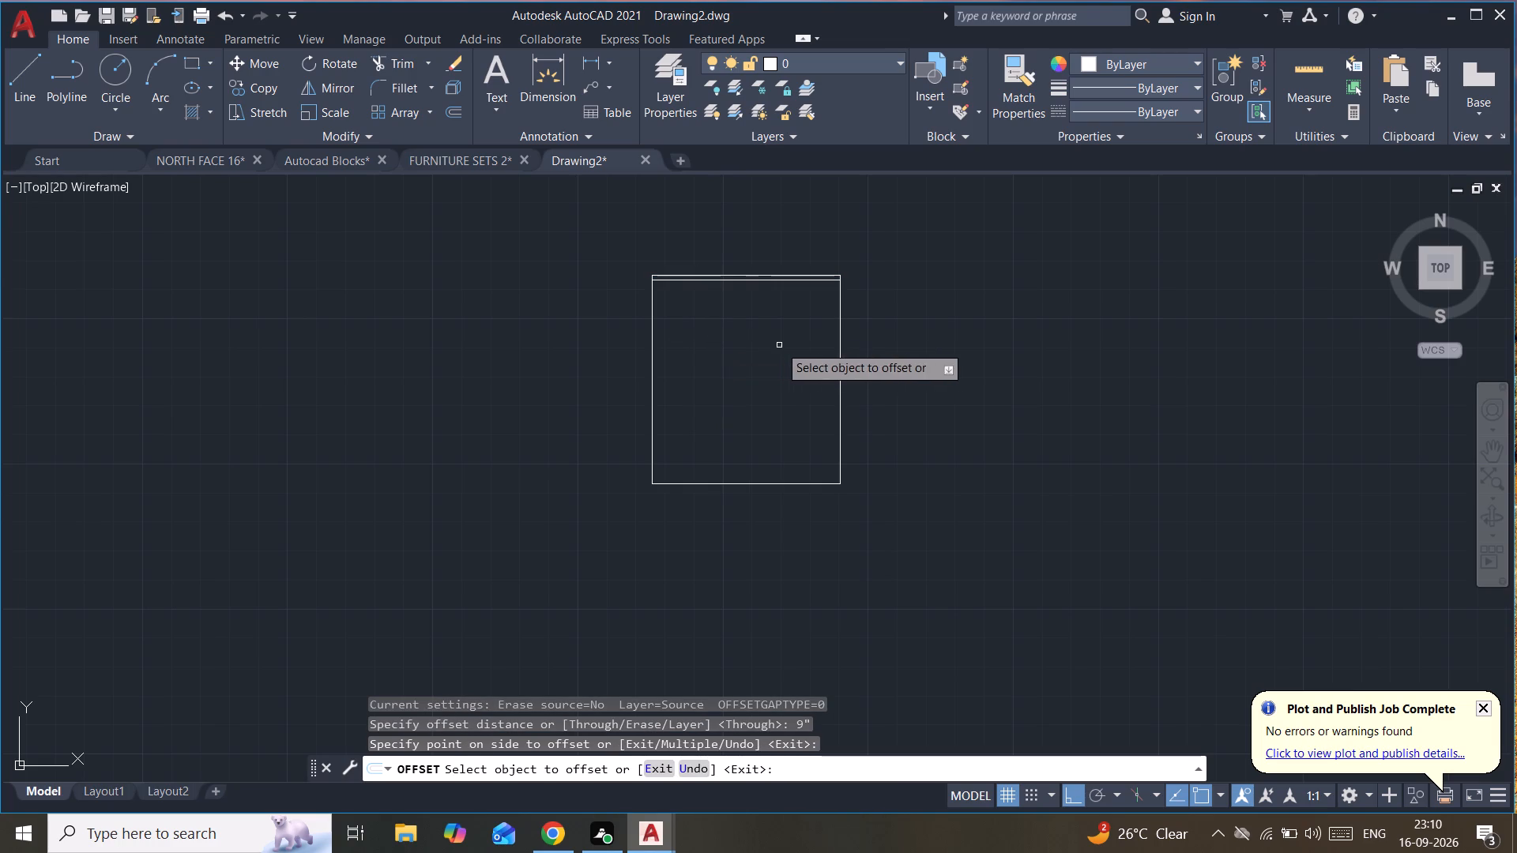
{"action": "left_click", "coordinate": [841, 372]}
{"action": "left_click", "coordinate": [781, 381]}
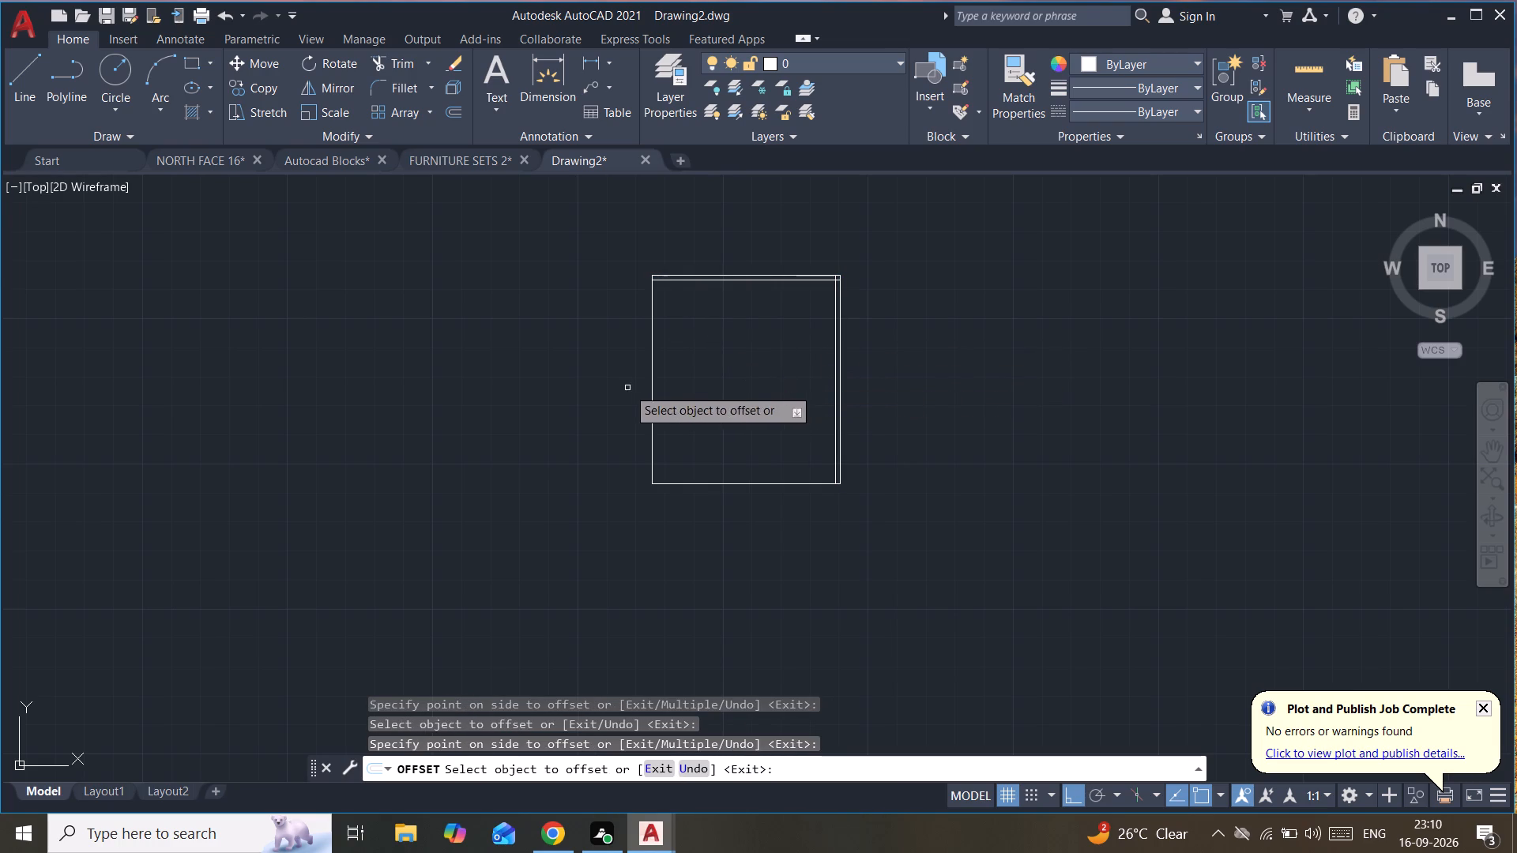
{"action": "left_click", "coordinate": [653, 384]}
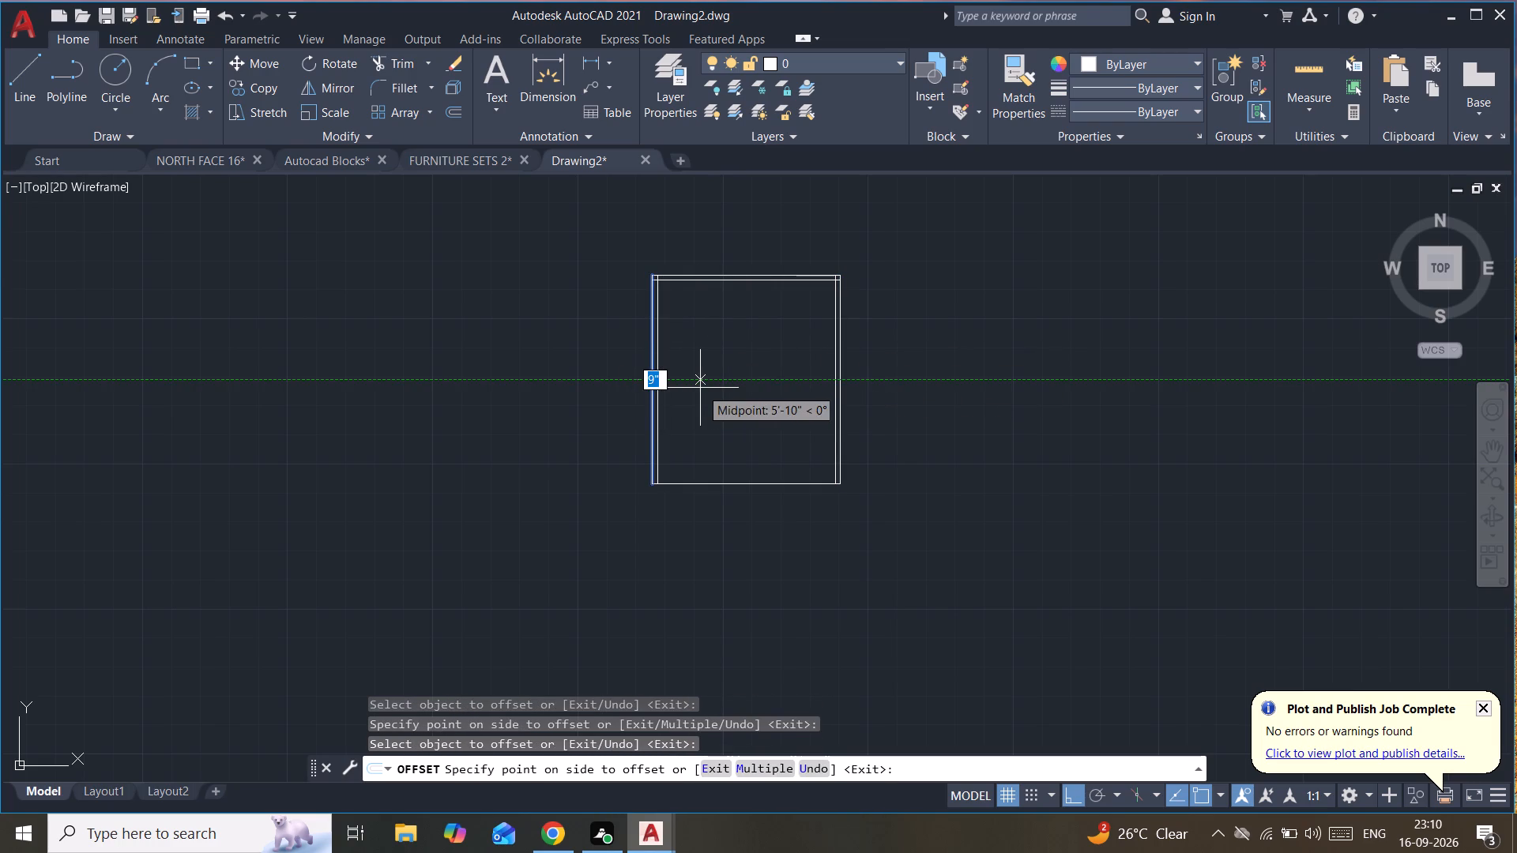
{"action": "left_click", "coordinate": [730, 388]}
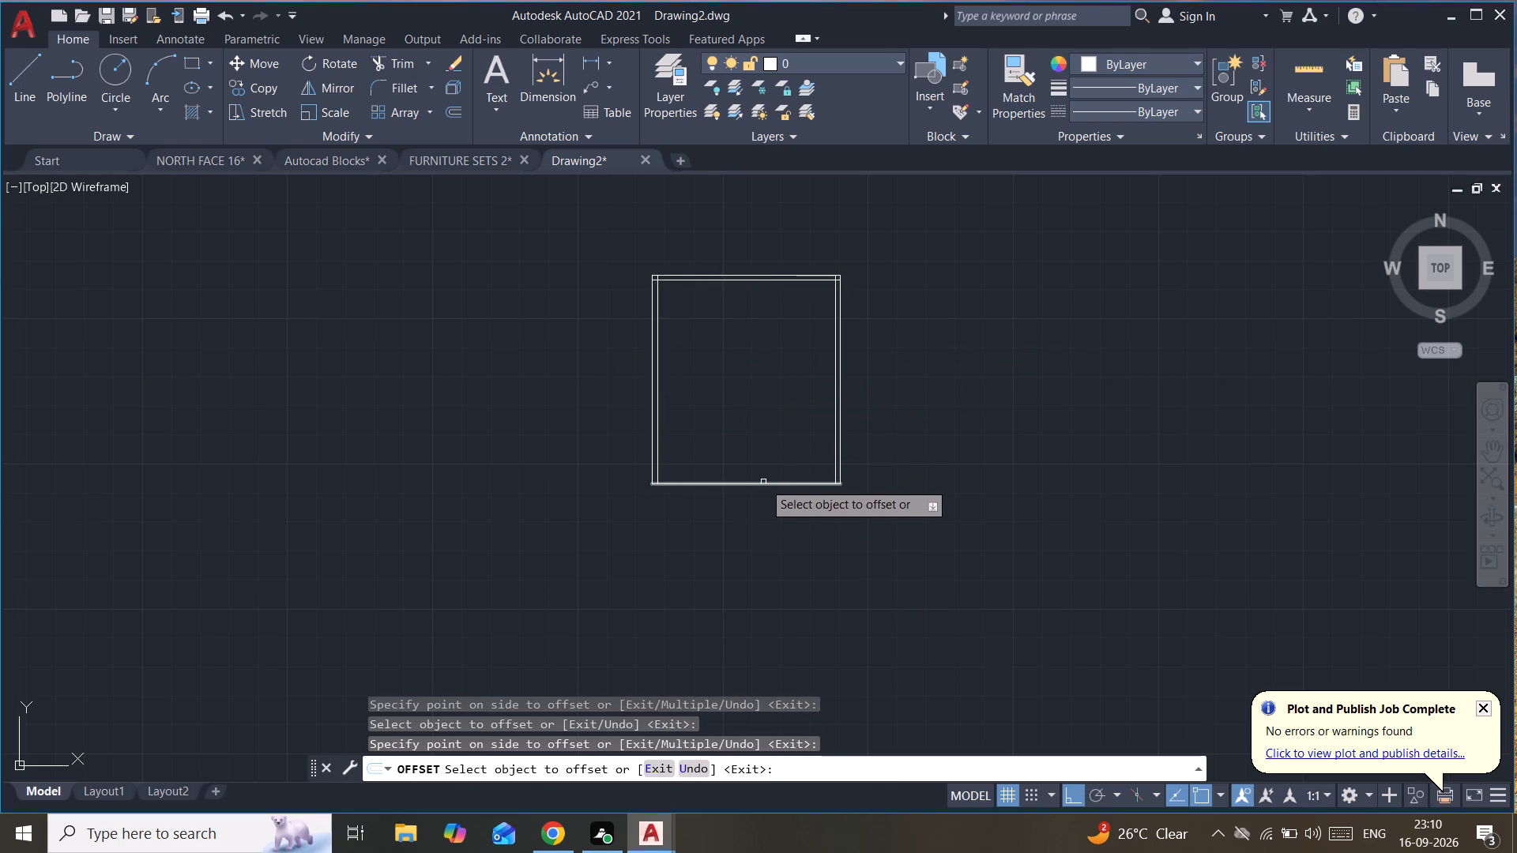
{"action": "left_click", "coordinate": [763, 482]}
{"action": "left_click", "coordinate": [772, 426]}
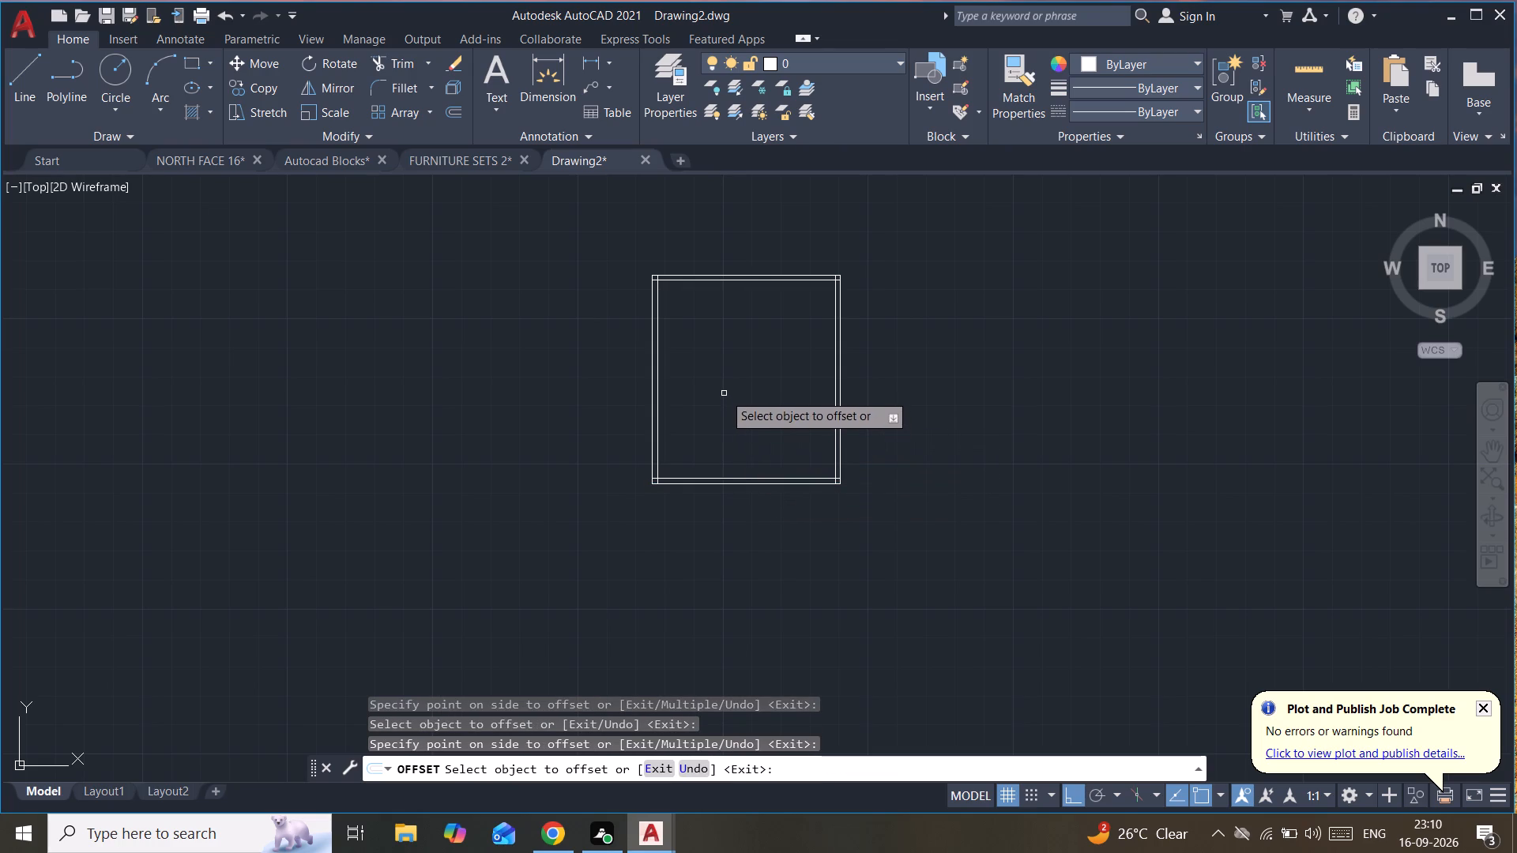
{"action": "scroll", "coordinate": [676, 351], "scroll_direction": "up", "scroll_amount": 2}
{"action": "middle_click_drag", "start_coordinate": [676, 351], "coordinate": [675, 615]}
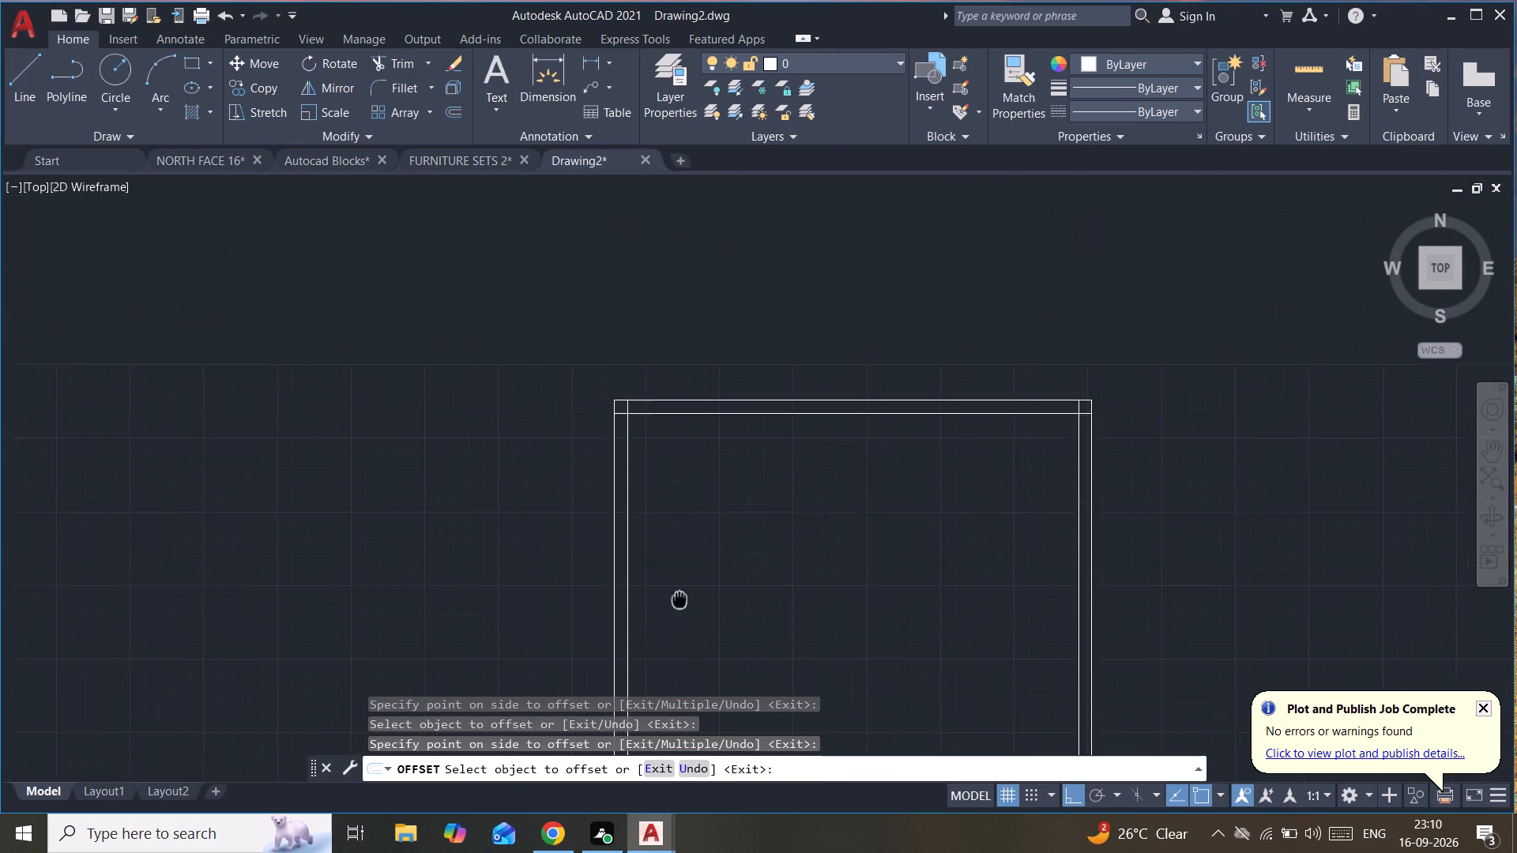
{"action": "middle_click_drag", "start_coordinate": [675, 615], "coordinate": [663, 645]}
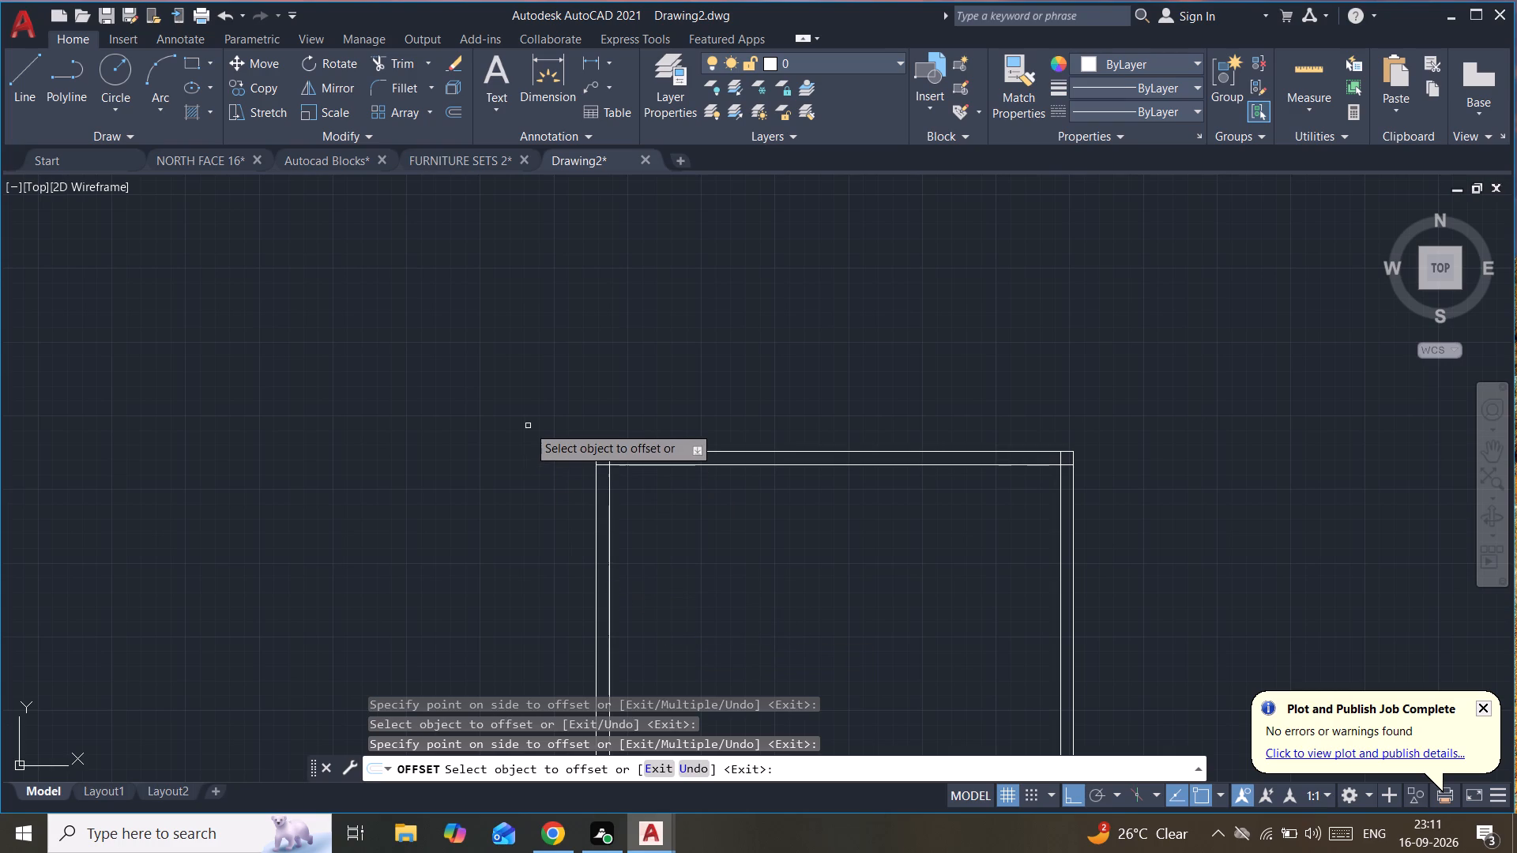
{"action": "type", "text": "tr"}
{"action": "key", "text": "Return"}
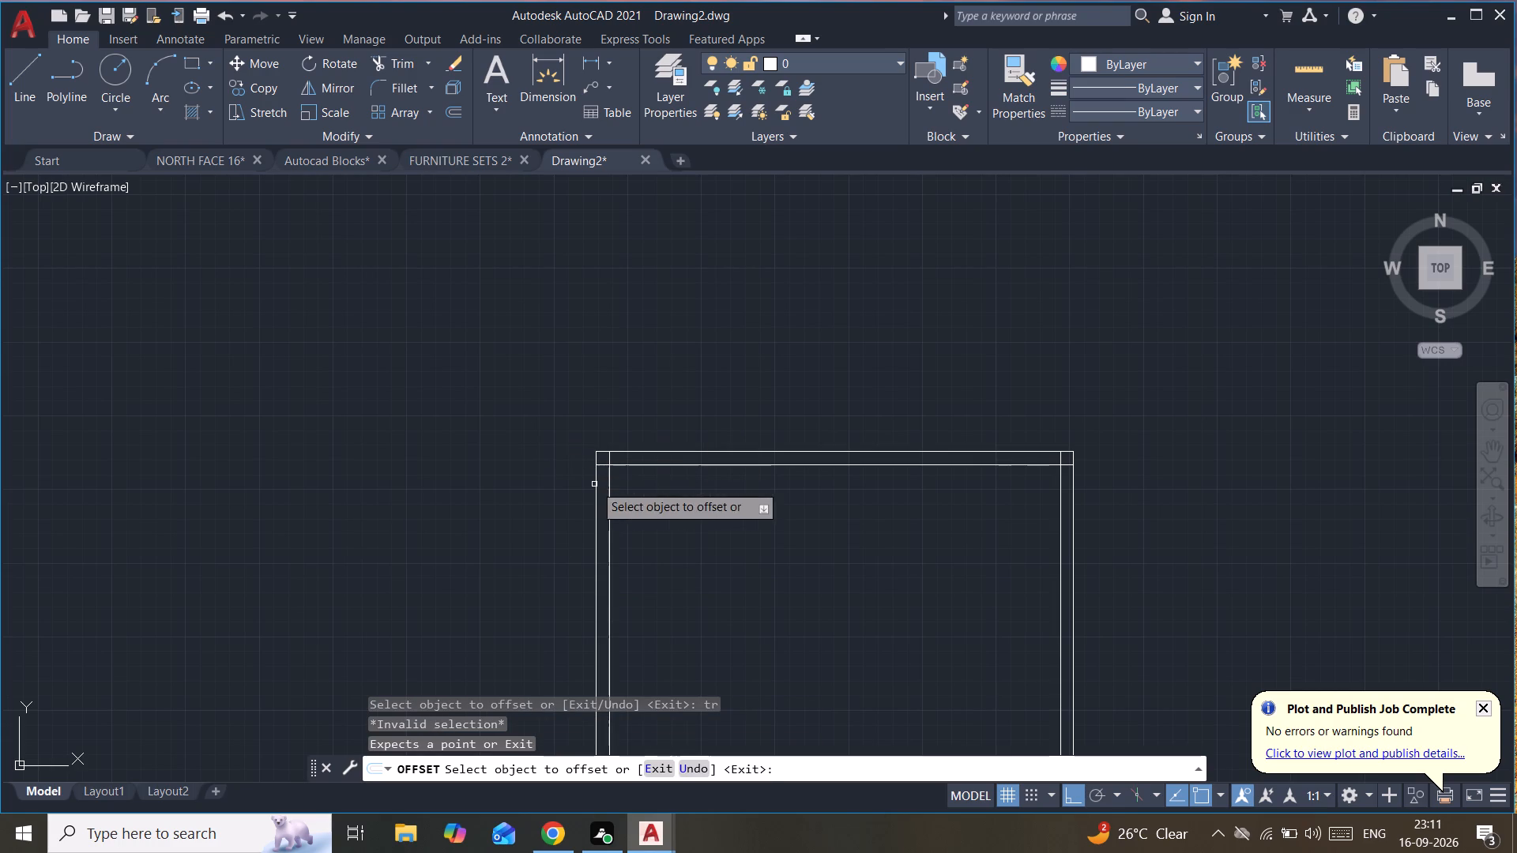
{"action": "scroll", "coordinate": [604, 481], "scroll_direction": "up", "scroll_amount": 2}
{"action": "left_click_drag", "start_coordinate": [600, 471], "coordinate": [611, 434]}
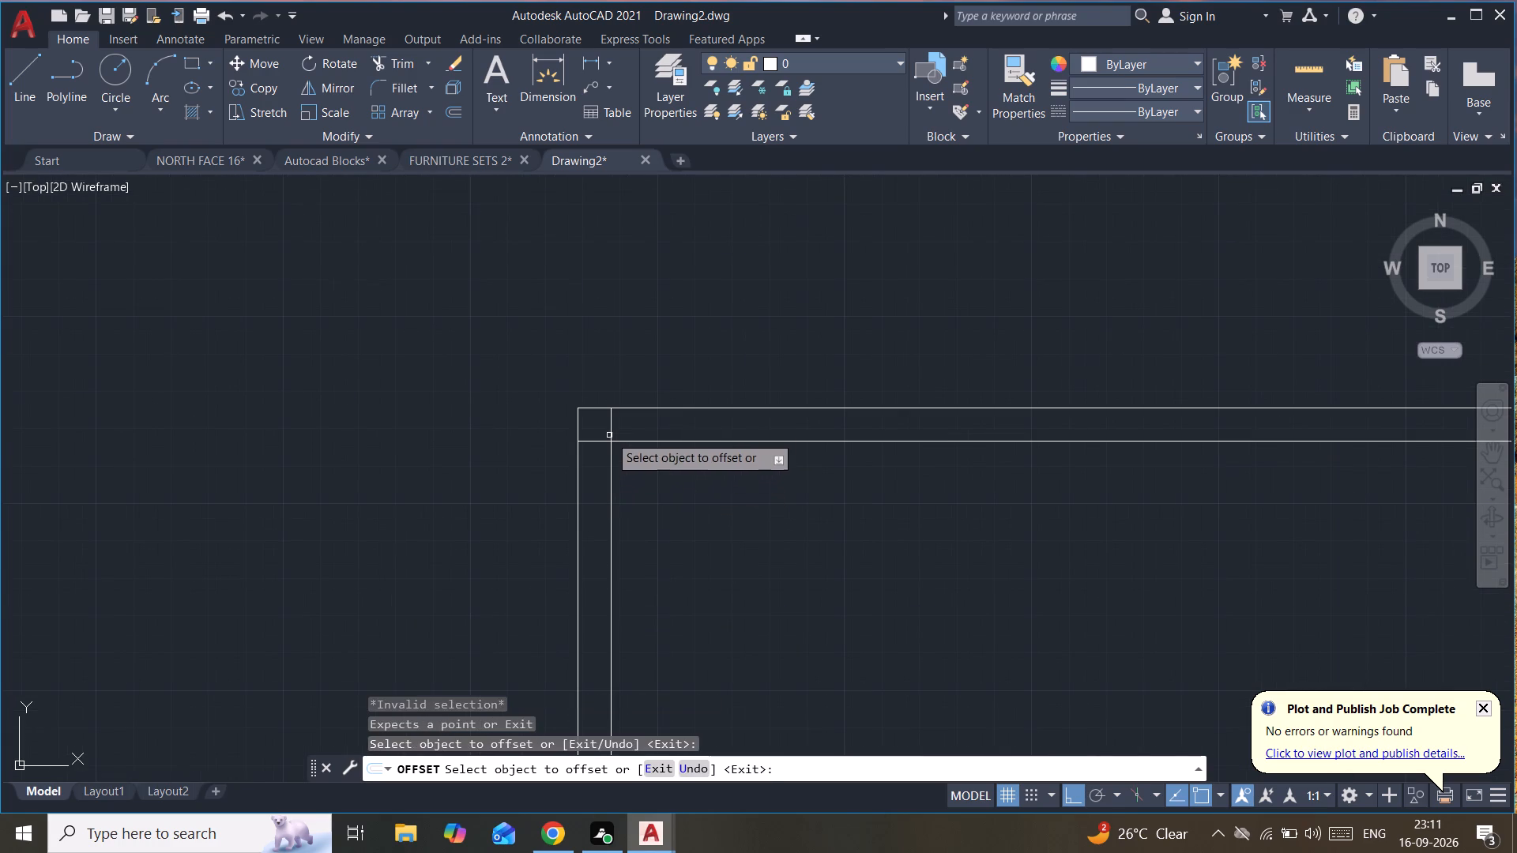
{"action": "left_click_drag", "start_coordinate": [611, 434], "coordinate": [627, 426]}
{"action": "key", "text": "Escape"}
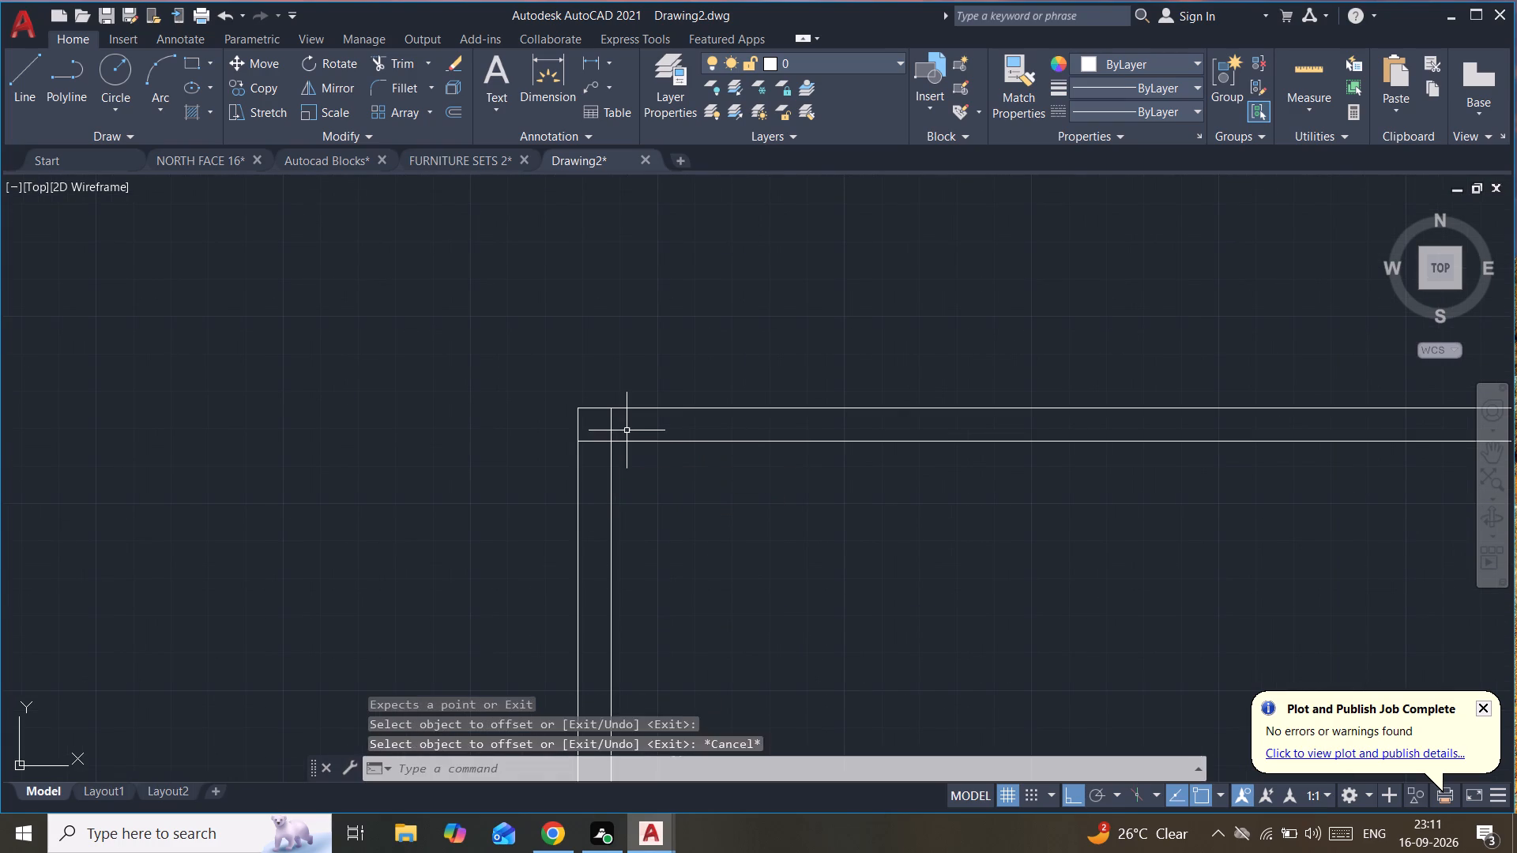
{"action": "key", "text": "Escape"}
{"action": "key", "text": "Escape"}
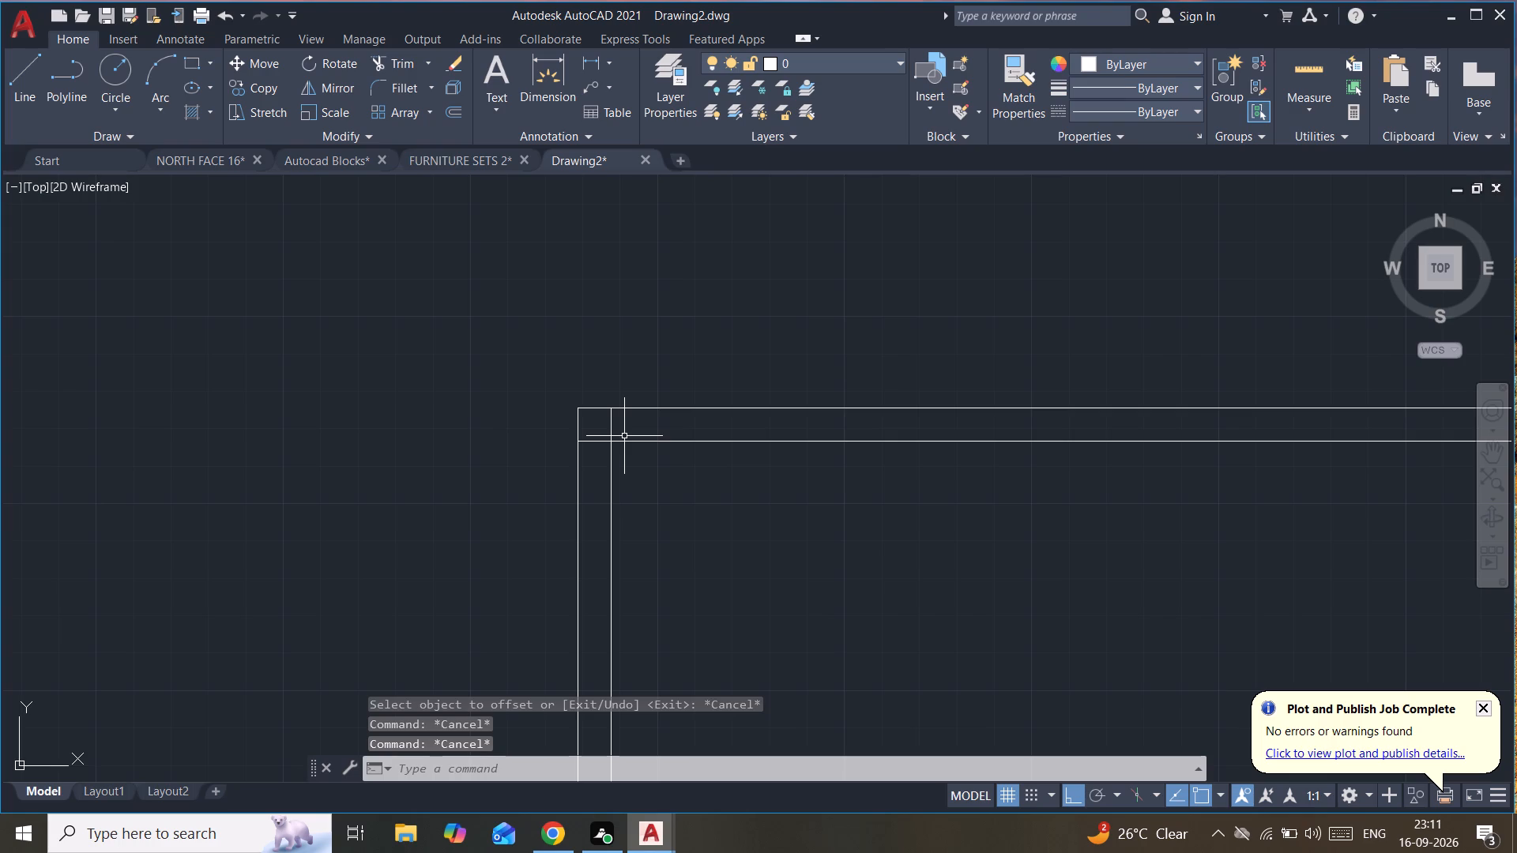
Trim the overlapping inner wall line ends at both upper corners of the outline.
{"action": "type", "text": "tr"}
{"action": "key", "text": "Return"}
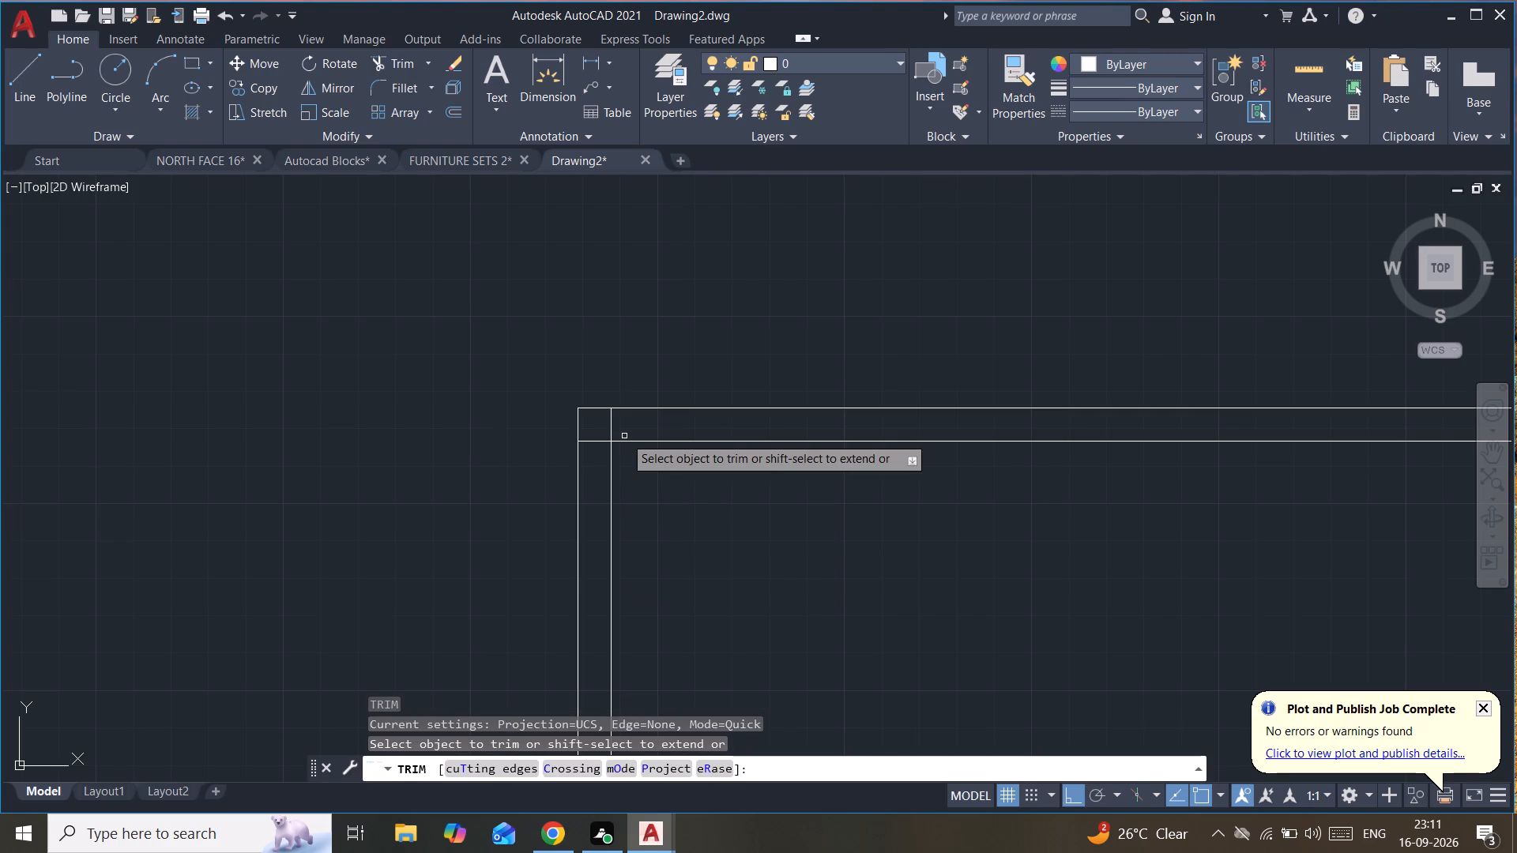
{"action": "left_click_drag", "start_coordinate": [624, 436], "coordinate": [582, 471]}
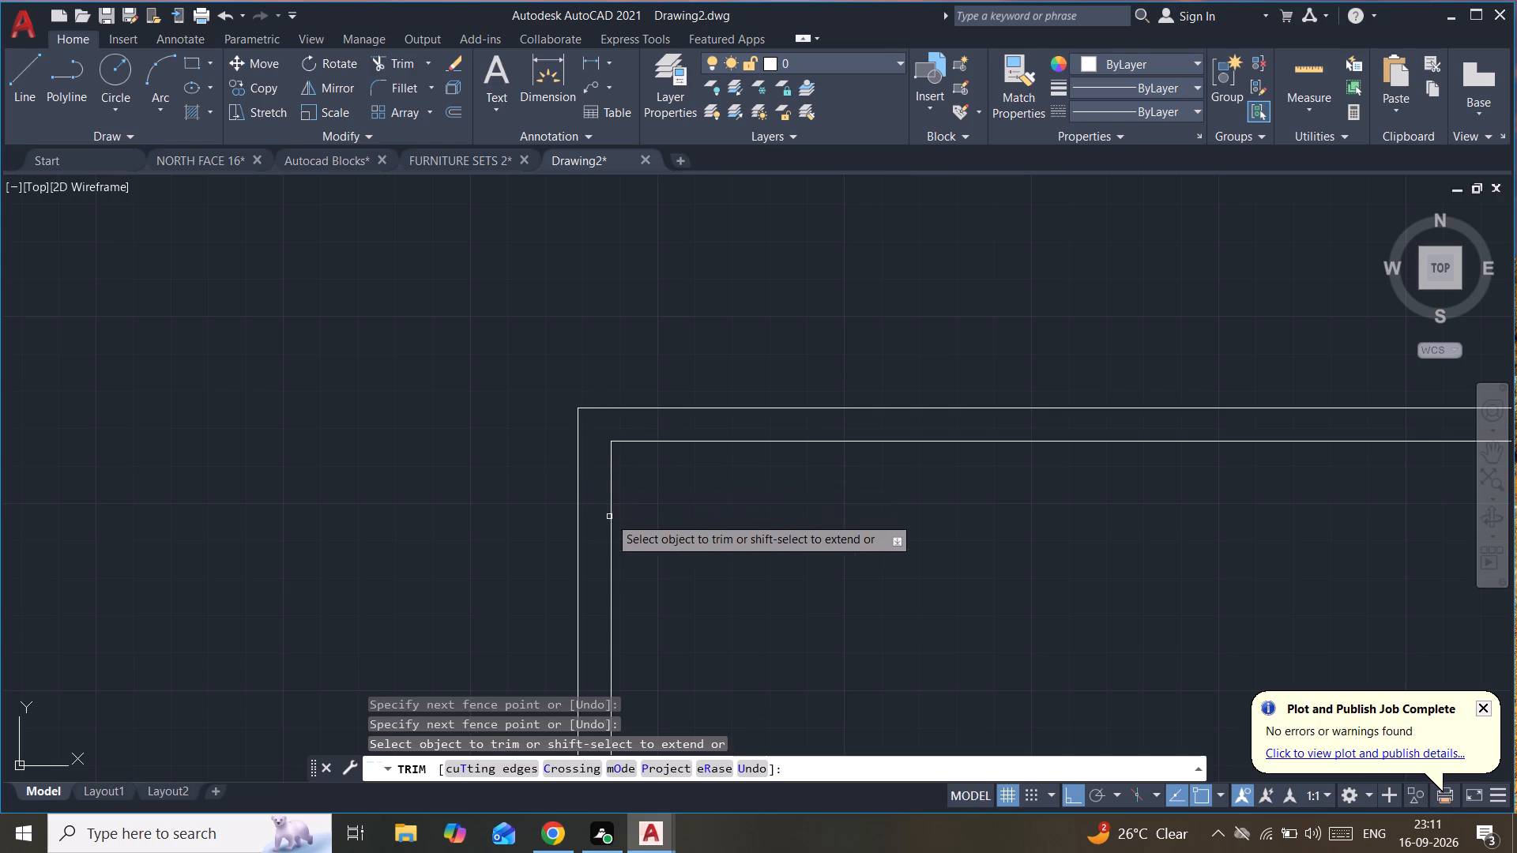
{"action": "scroll", "coordinate": [820, 673], "scroll_direction": "down", "scroll_amount": 2}
{"action": "middle_click_drag", "start_coordinate": [952, 637], "coordinate": [675, 521]}
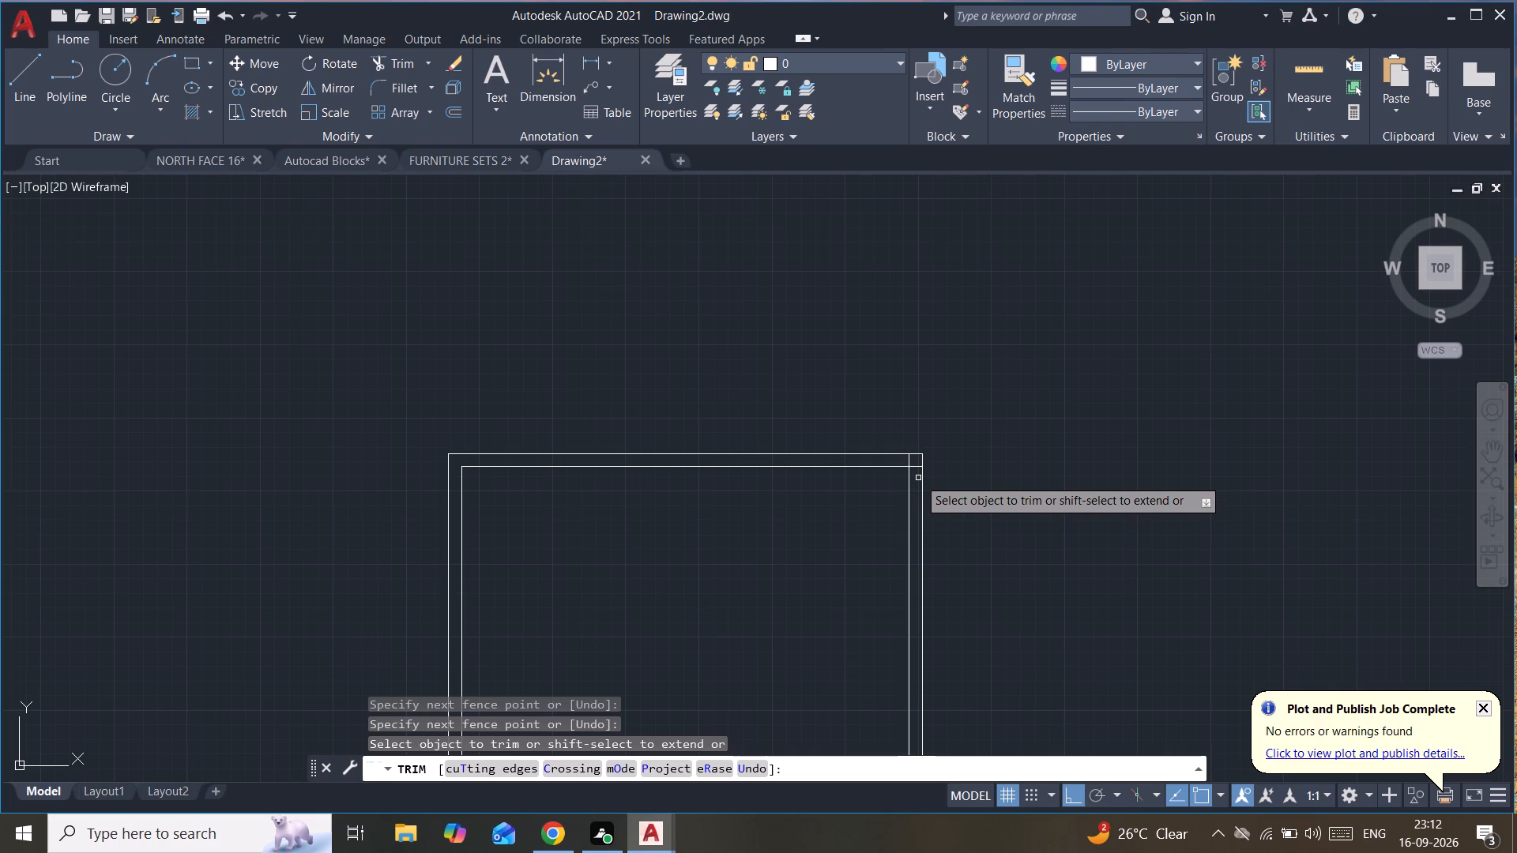
{"action": "scroll", "coordinate": [918, 478], "scroll_direction": "up", "scroll_amount": 2}
{"action": "left_click_drag", "start_coordinate": [892, 464], "coordinate": [867, 435]}
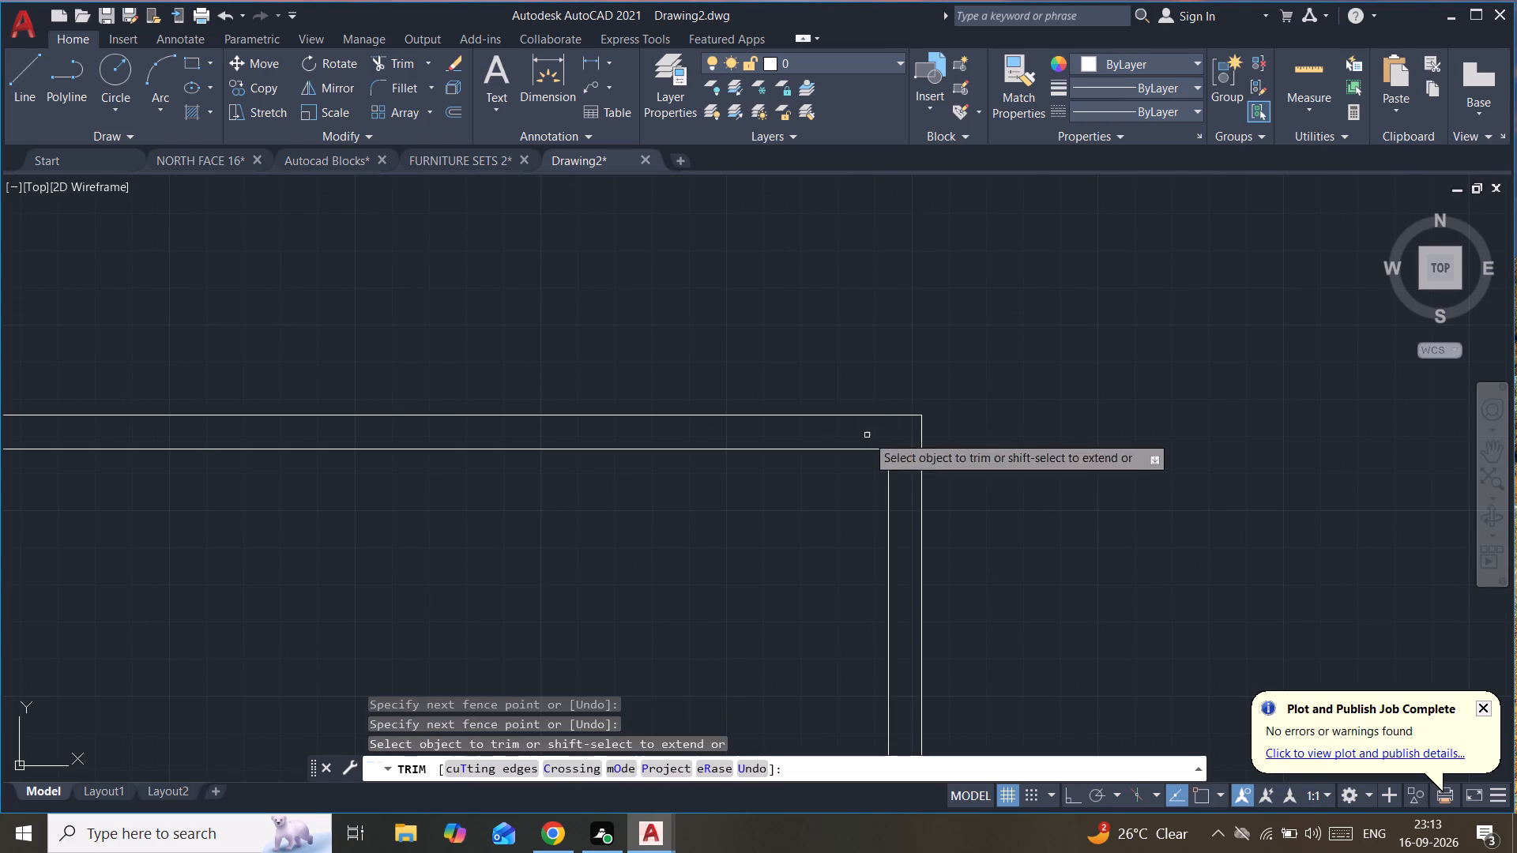
Trim the overlapping inner wall line ends at the outline's lower-left corner.
{"action": "scroll", "coordinate": [958, 445], "scroll_direction": "down", "scroll_amount": 1}
{"action": "scroll", "coordinate": [762, 606], "scroll_direction": "down", "scroll_amount": 4}
{"action": "middle_click_drag", "start_coordinate": [722, 615], "coordinate": [793, 393]}
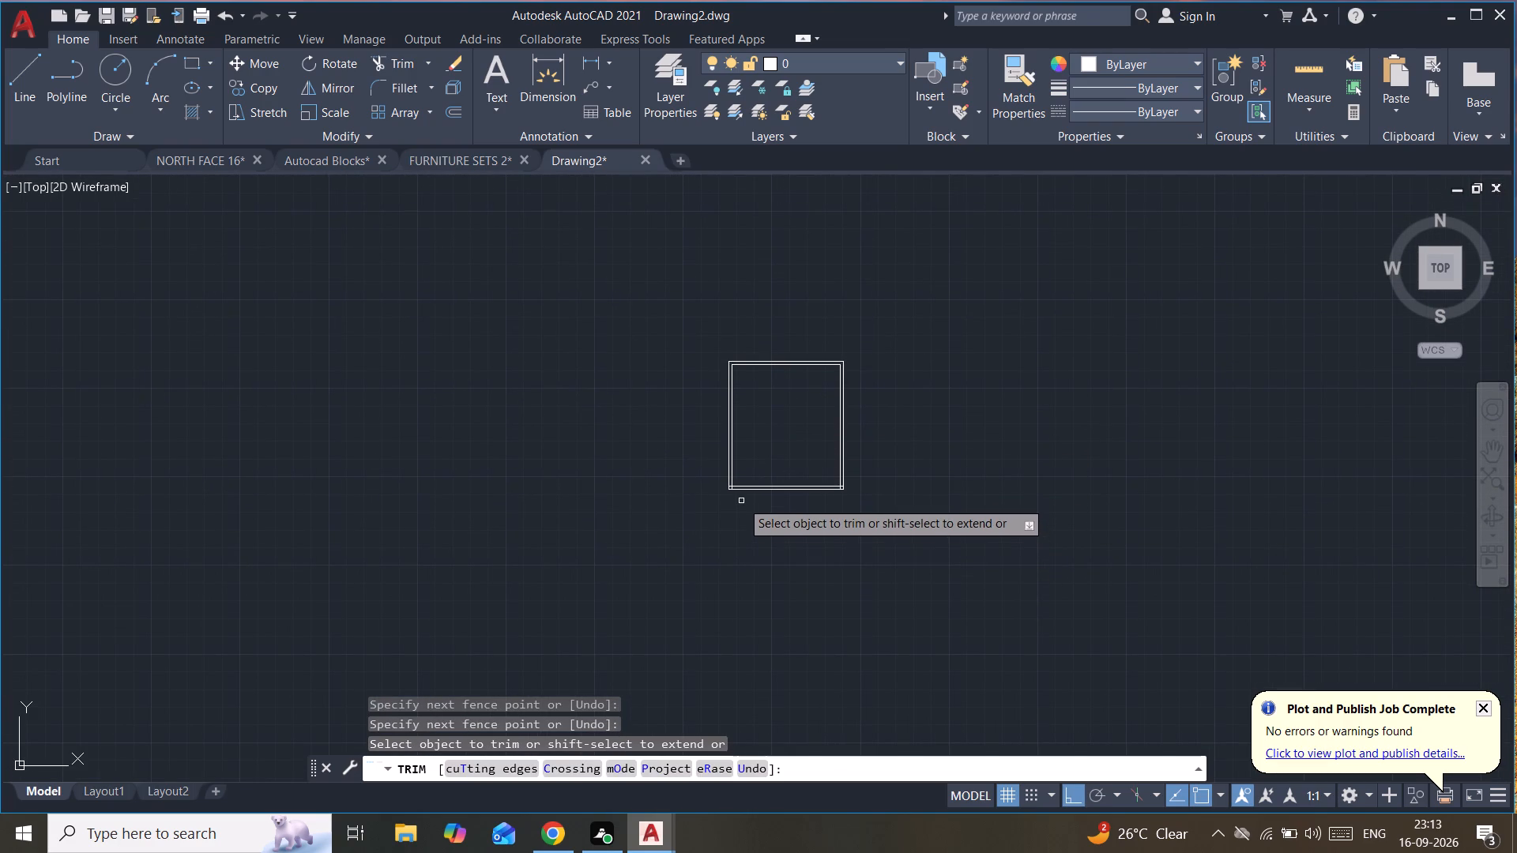
{"action": "scroll", "coordinate": [741, 501], "scroll_direction": "up", "scroll_amount": 4}
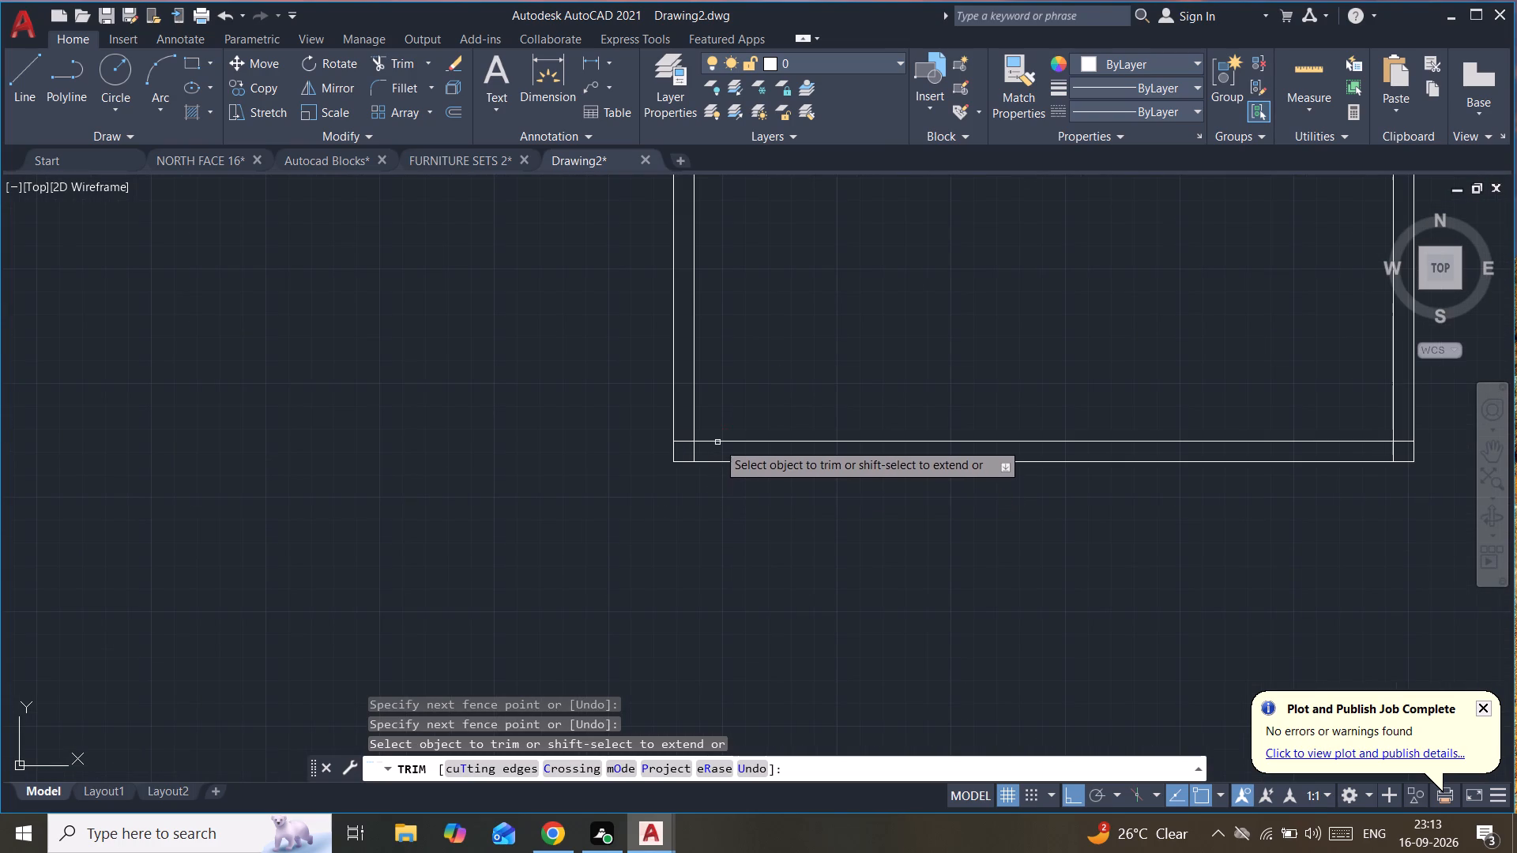
{"action": "scroll", "coordinate": [692, 442], "scroll_direction": "up", "scroll_amount": 3}
{"action": "left_click_drag", "start_coordinate": [664, 415], "coordinate": [743, 478]}
Trim the overlapping inner wall line ends at the outline's lower-right corner and finish trimming.
{"action": "scroll", "coordinate": [1075, 364], "scroll_direction": "down", "scroll_amount": 5}
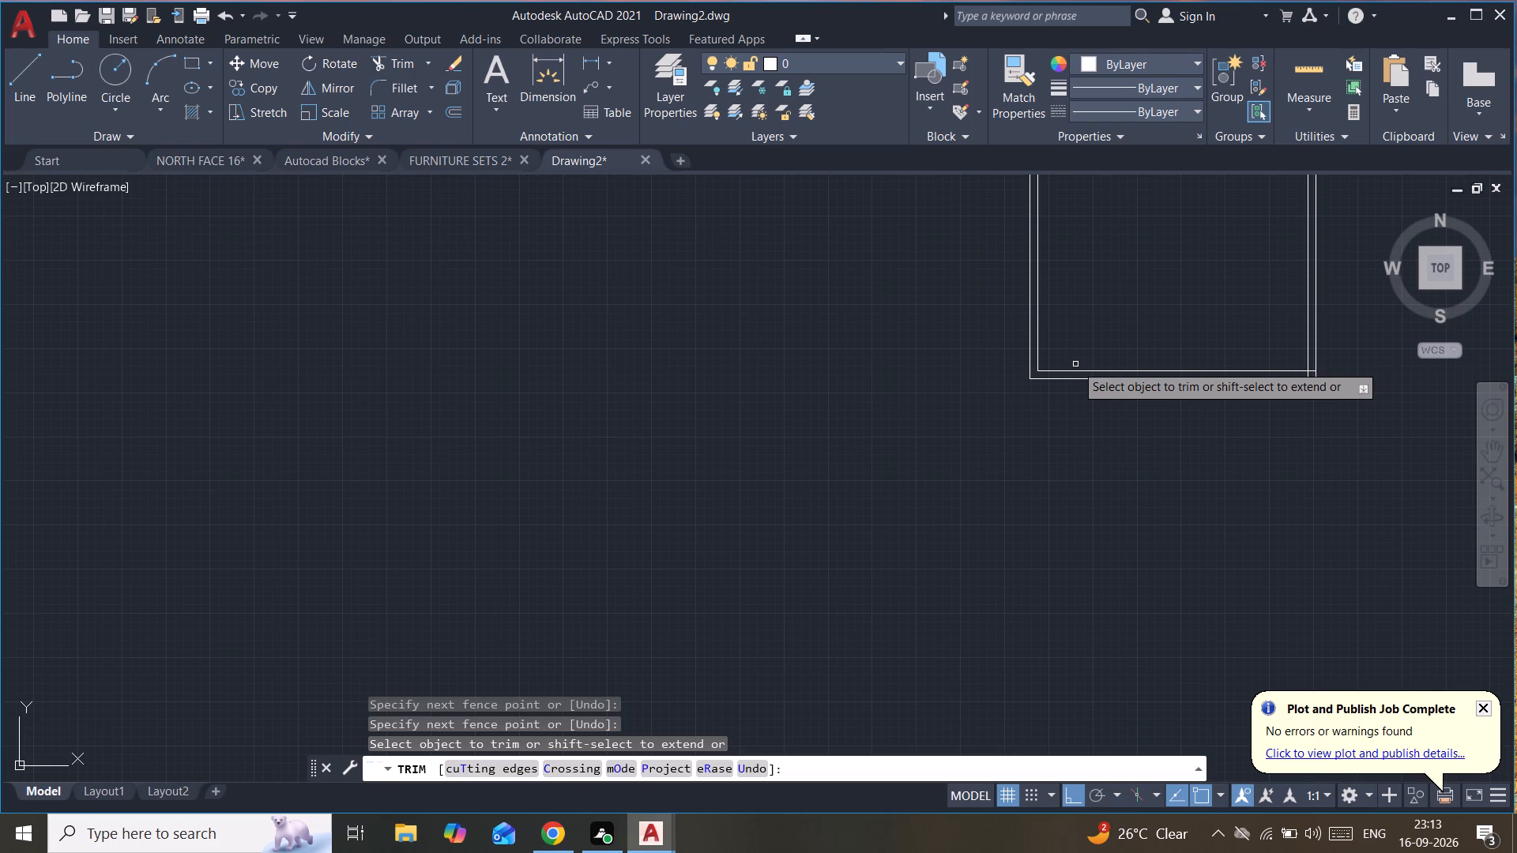
{"action": "middle_click_drag", "start_coordinate": [1075, 364], "coordinate": [665, 400]}
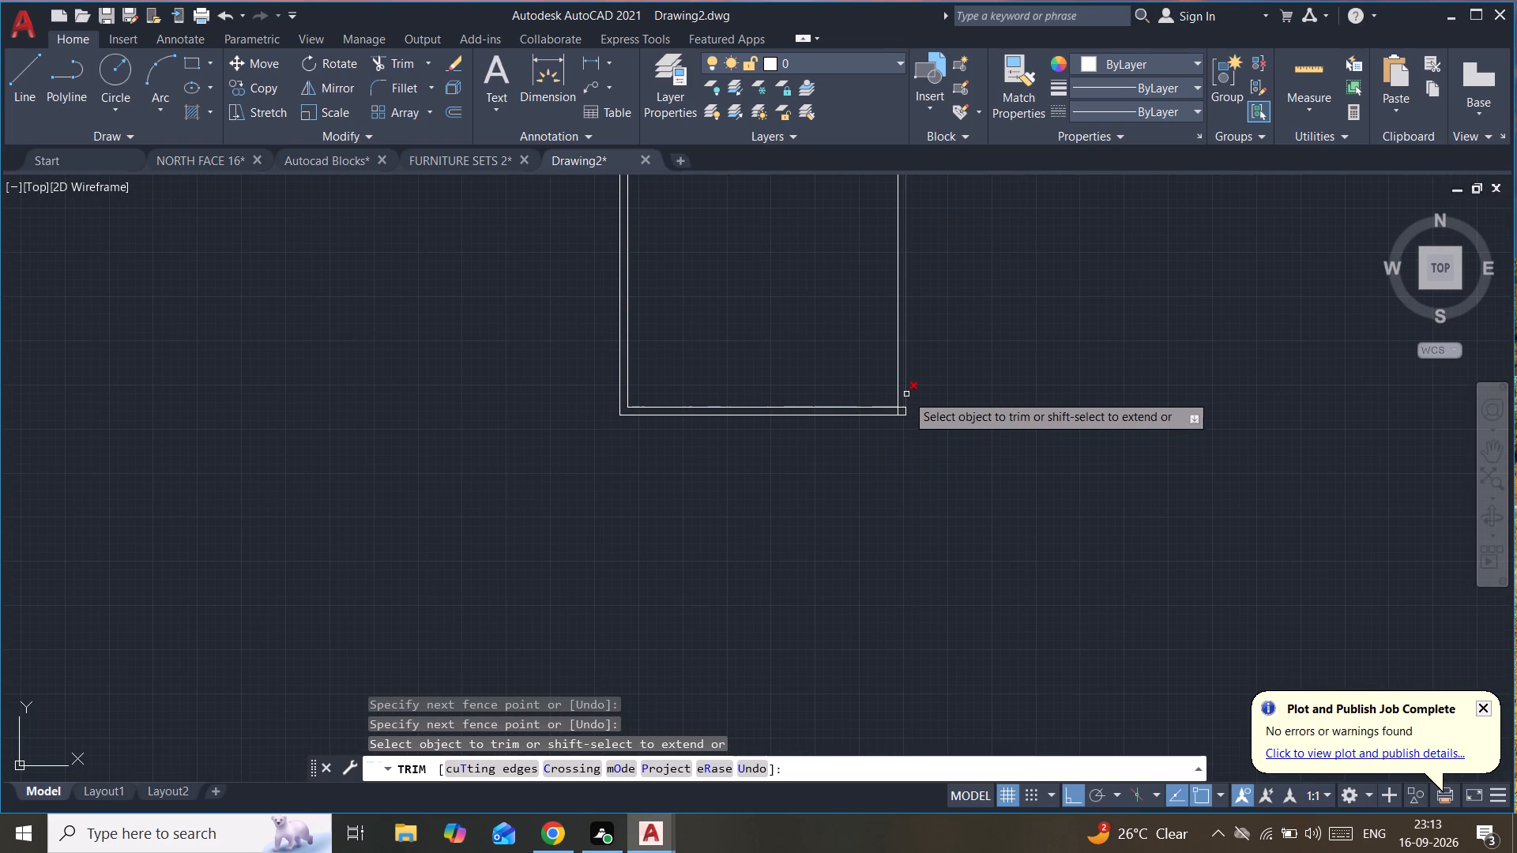
{"action": "scroll", "coordinate": [909, 385], "scroll_direction": "up", "scroll_amount": 2}
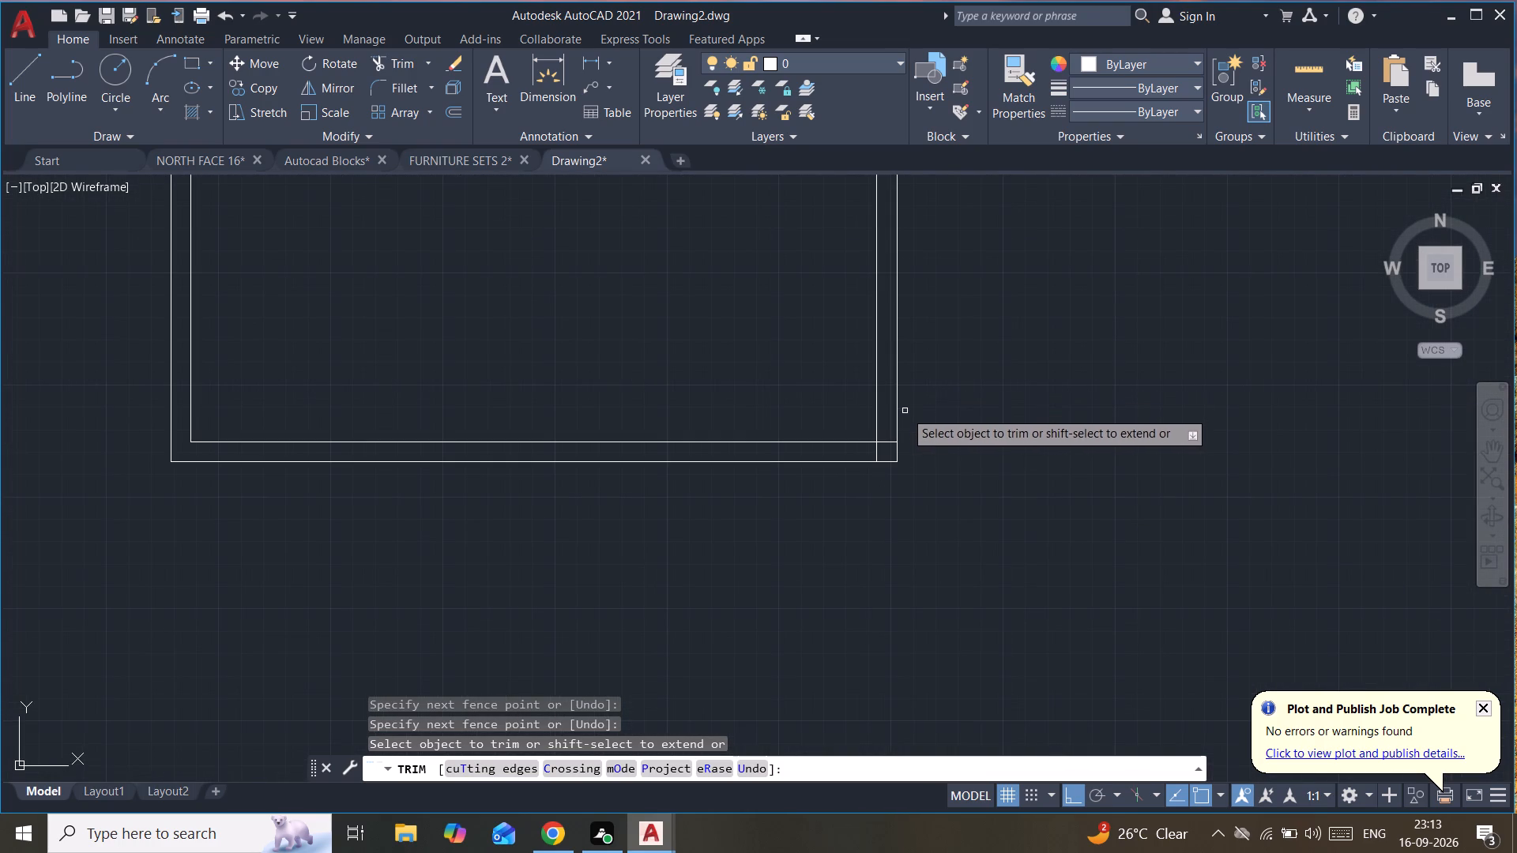
{"action": "scroll", "coordinate": [879, 439], "scroll_direction": "up", "scroll_amount": 3}
{"action": "left_click_drag", "start_coordinate": [897, 429], "coordinate": [882, 492]}
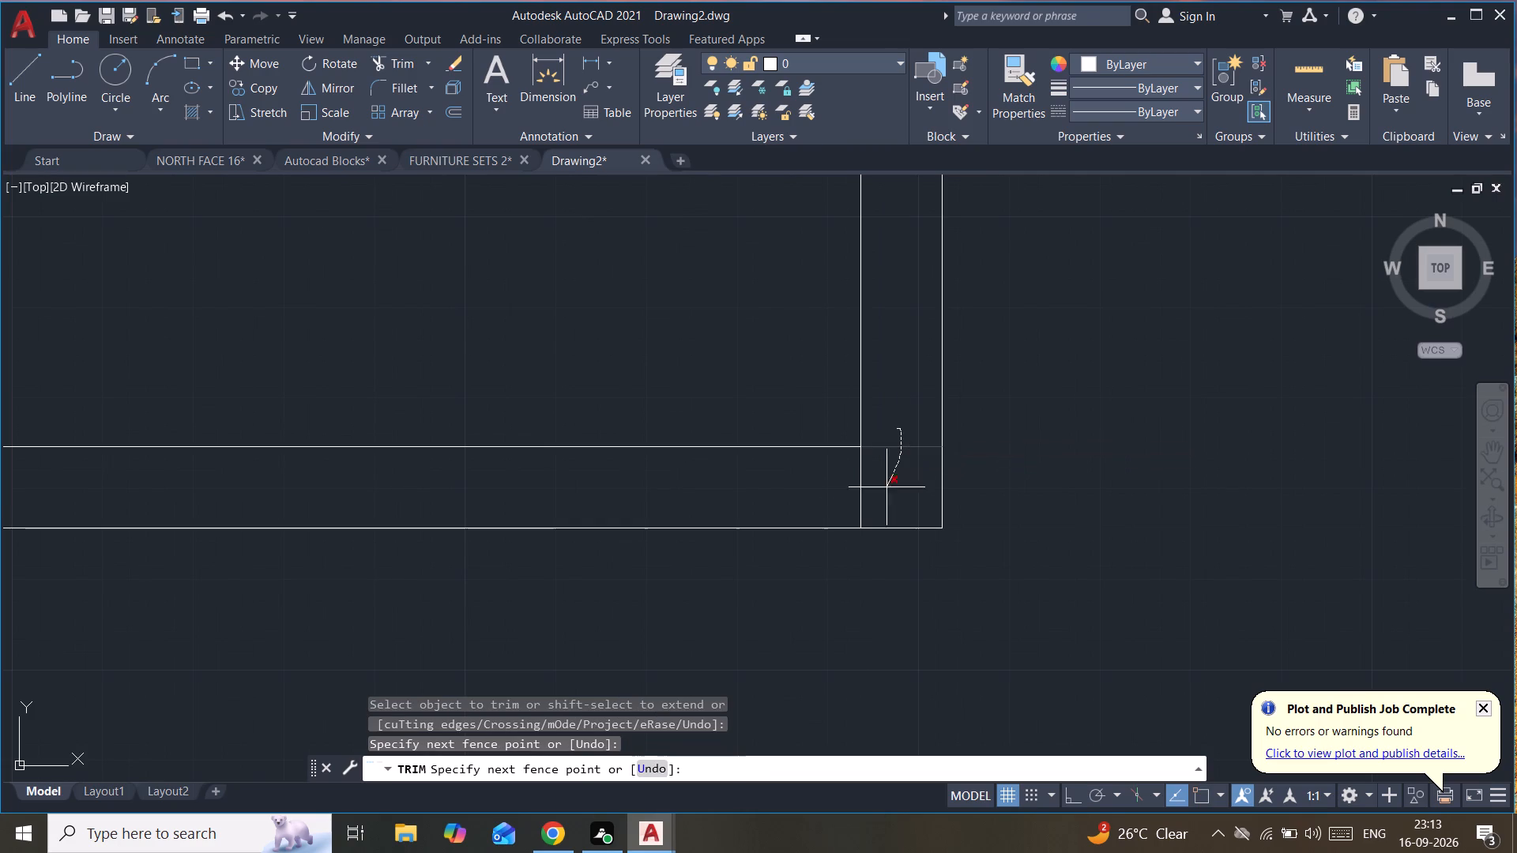
{"action": "left_click_drag", "start_coordinate": [882, 492], "coordinate": [760, 495]}
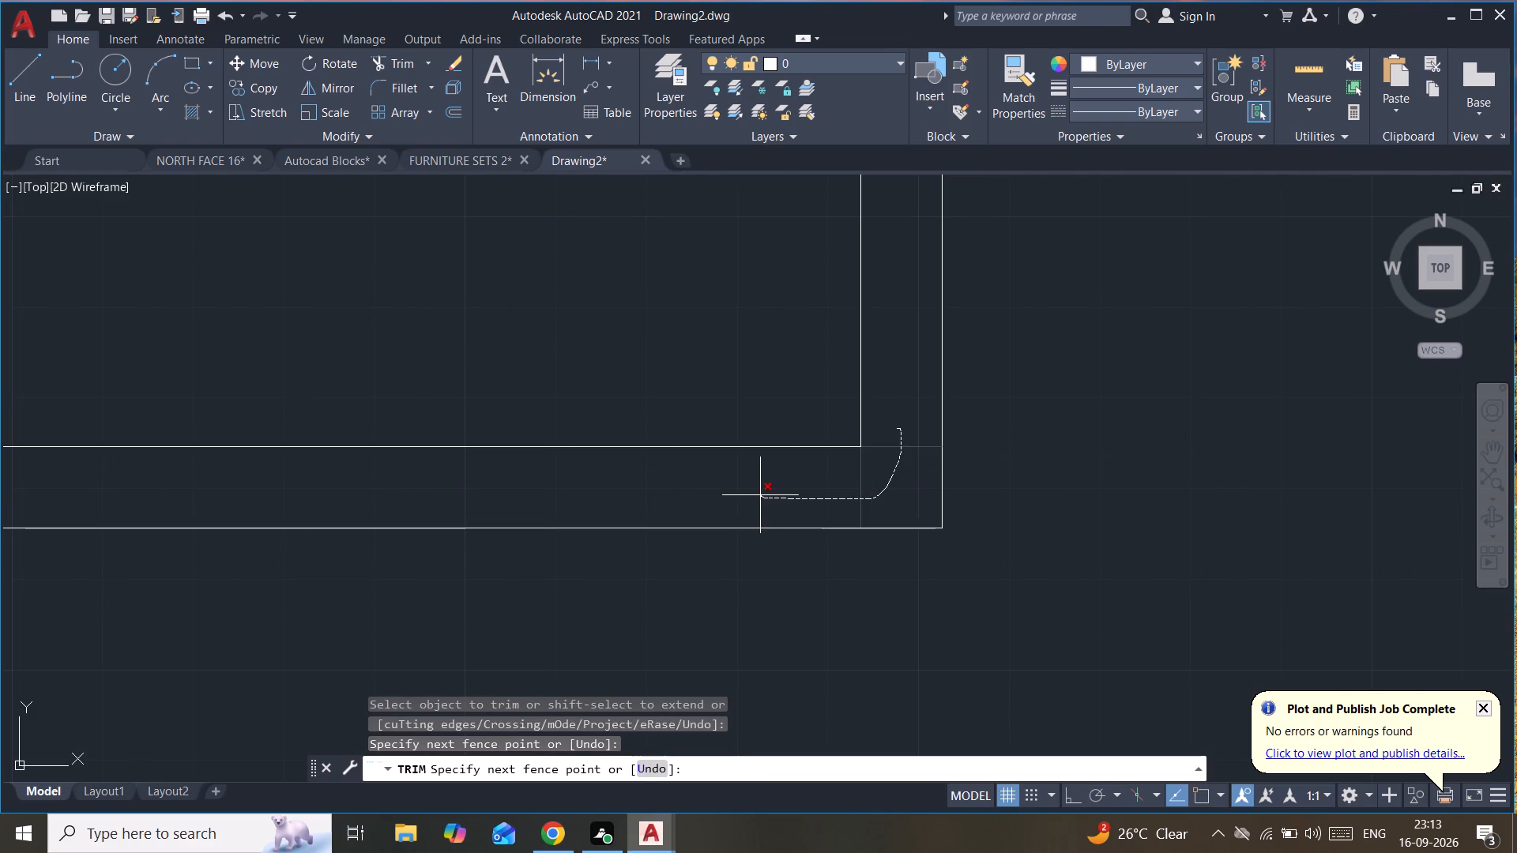
{"action": "left_click_drag", "start_coordinate": [760, 495], "coordinate": [759, 495]}
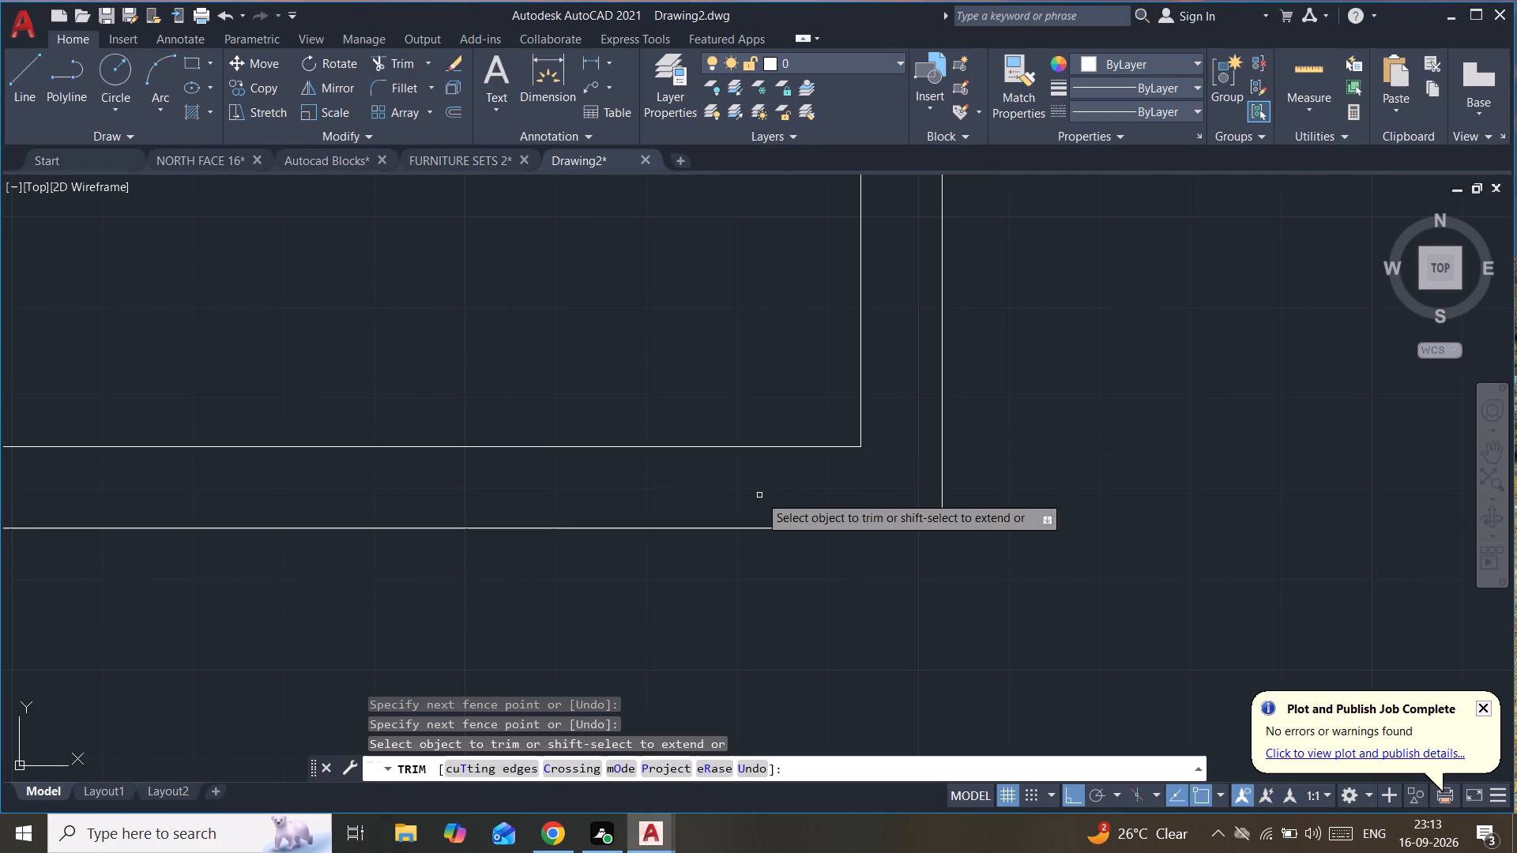
{"action": "scroll", "coordinate": [744, 415], "scroll_direction": "down", "scroll_amount": 4}
{"action": "middle_click_drag", "start_coordinate": [627, 361], "coordinate": [770, 554]}
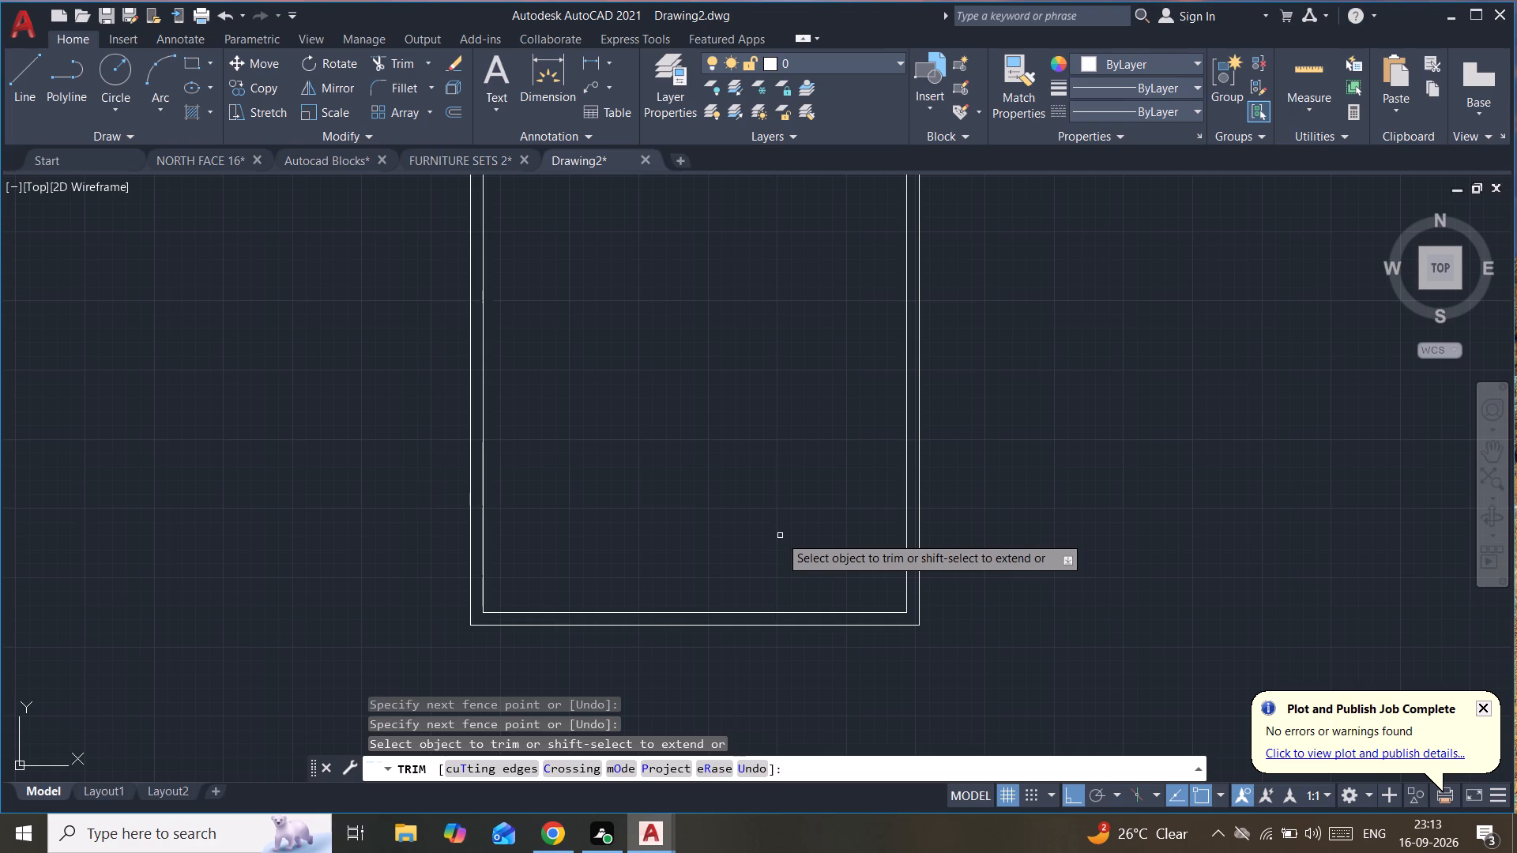
{"action": "key", "text": "Escape"}
{"action": "key", "text": "Escape"}
{"action": "key", "text": "Escape"}
{"action": "key", "text": "Escape"}
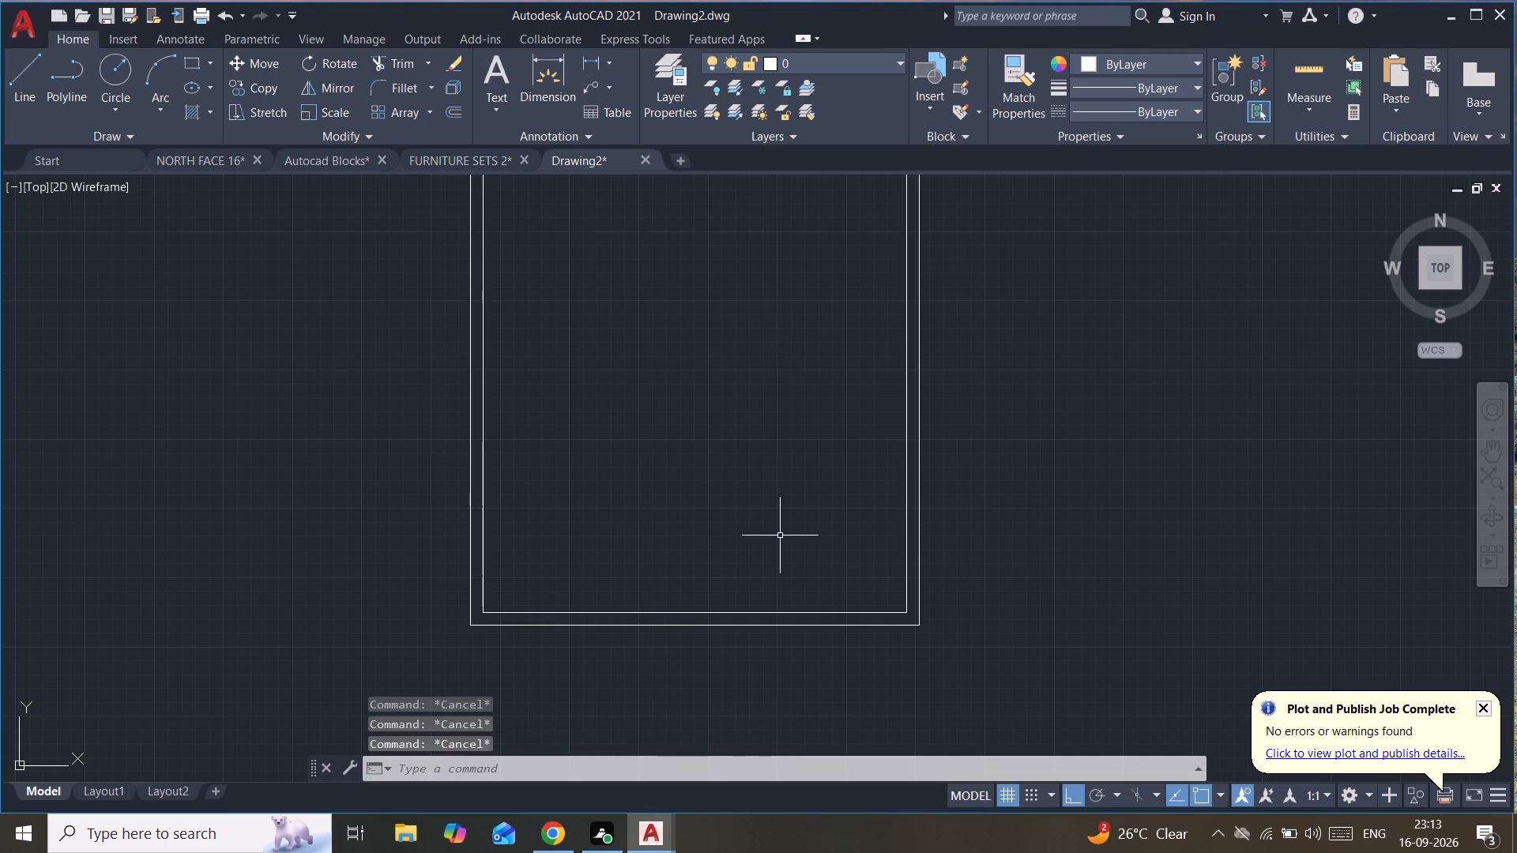
Offset the inner line of the top wall 4' downward into the plan.
{"action": "middle_click_drag", "start_coordinate": [747, 444], "coordinate": [829, 679]}
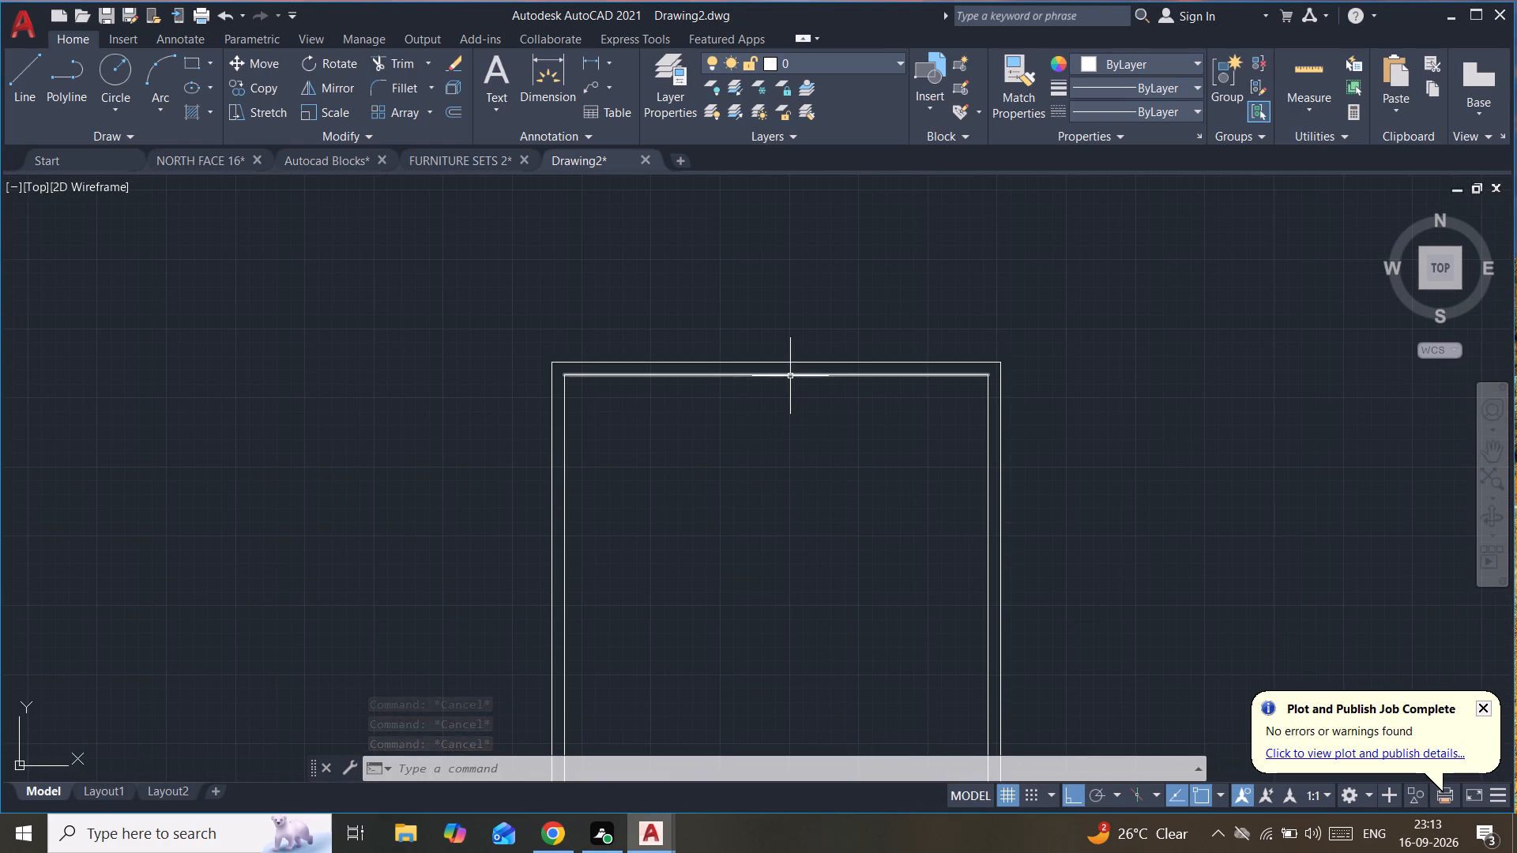
{"action": "left_click", "coordinate": [790, 373]}
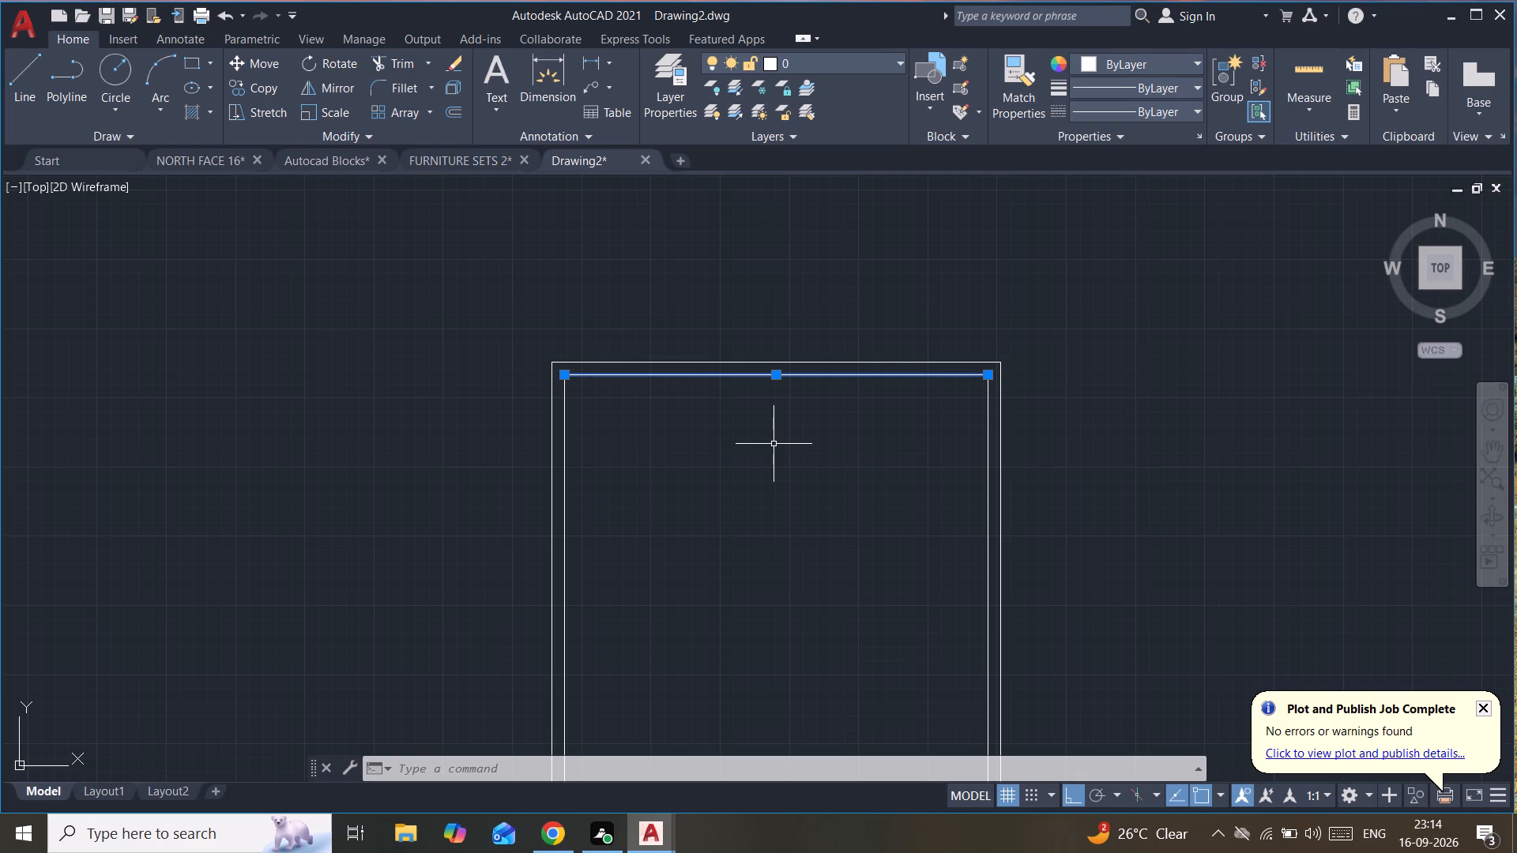
{"action": "type", "text": "of"}
{"action": "key", "text": "Return"}
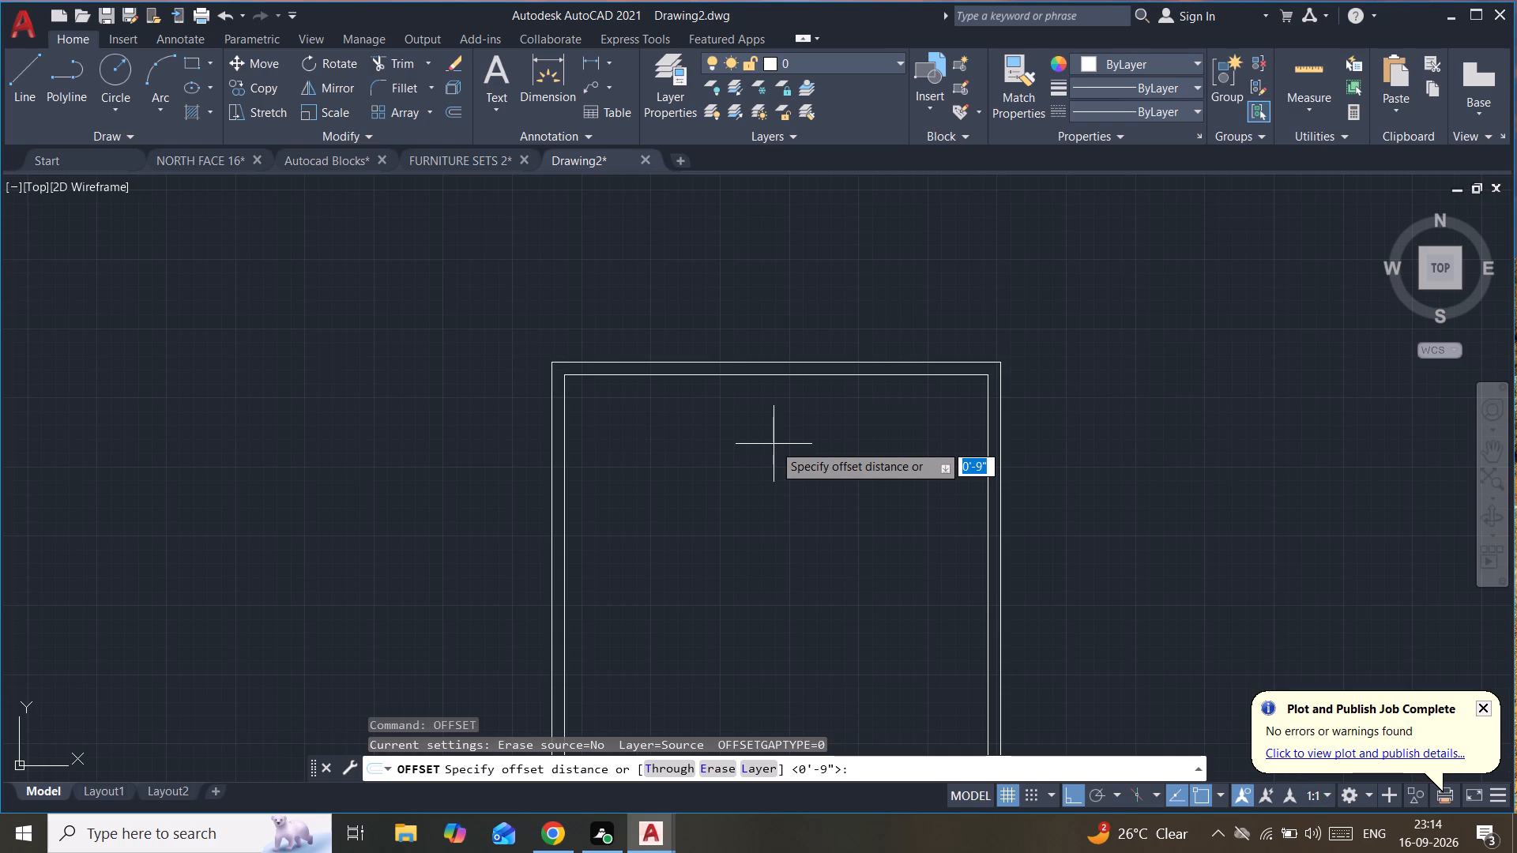
{"action": "type", "text": "4'"}
{"action": "key", "text": "Return"}
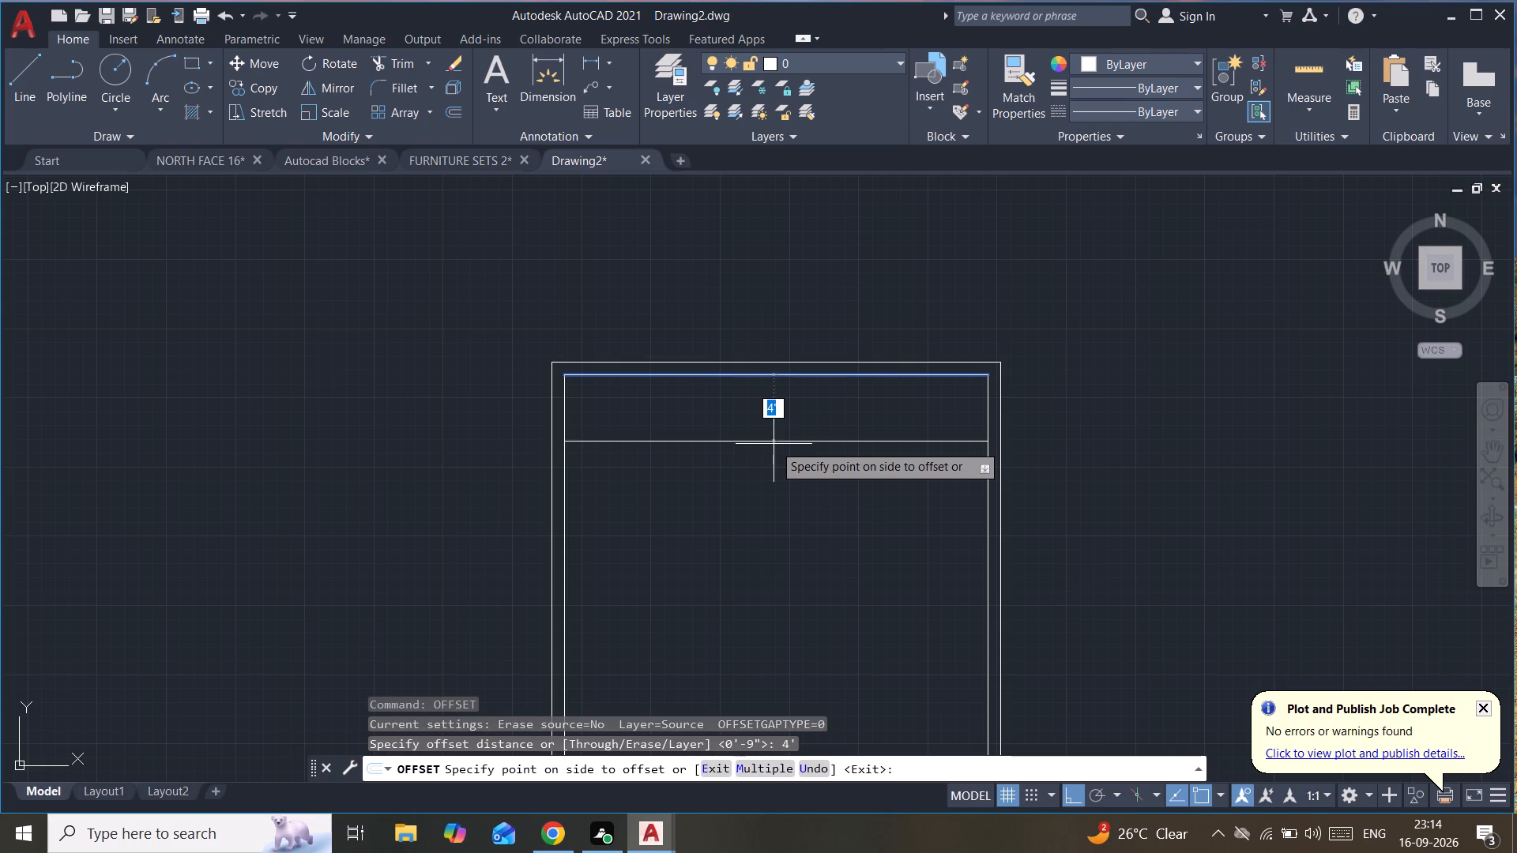
{"action": "left_click", "coordinate": [767, 562]}
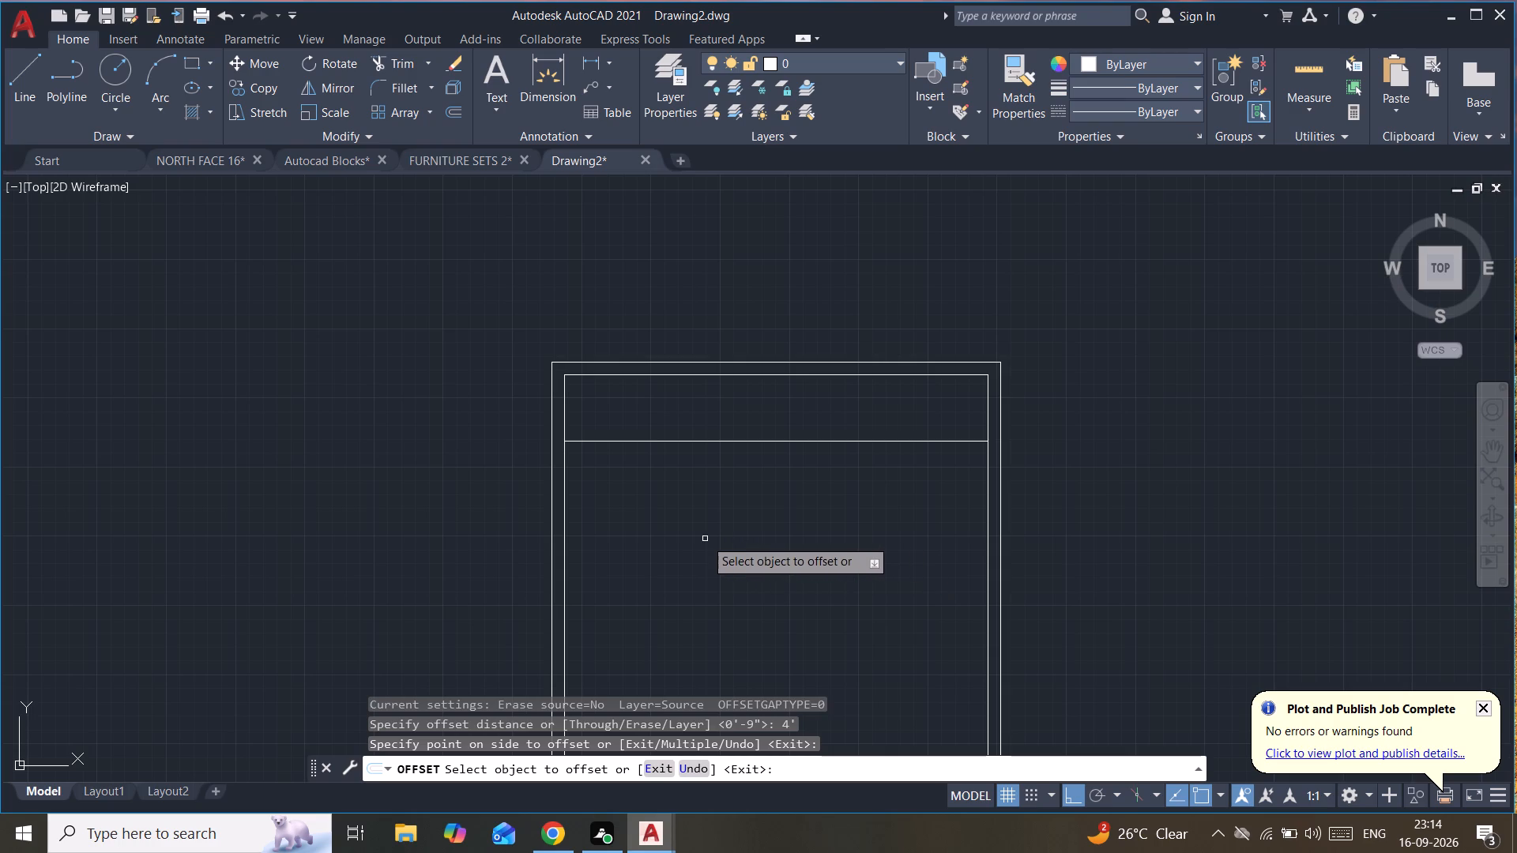
{"action": "key", "text": "Escape"}
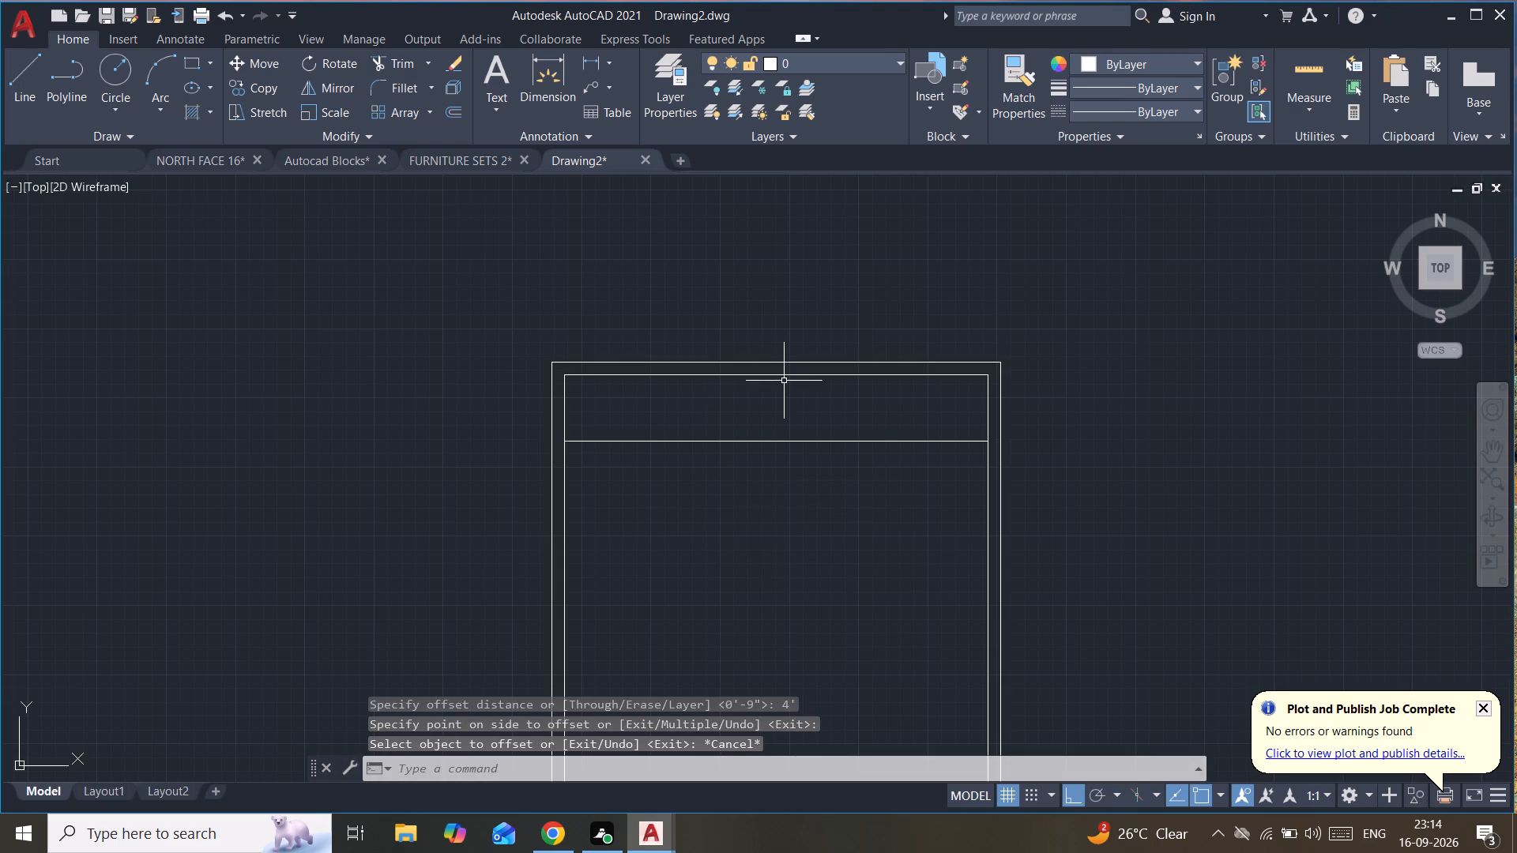
Offset the inner line of the top wall 10' downward into the plan.
{"action": "left_click", "coordinate": [790, 374]}
{"action": "type", "text": "of"}
{"action": "key", "text": "Return"}
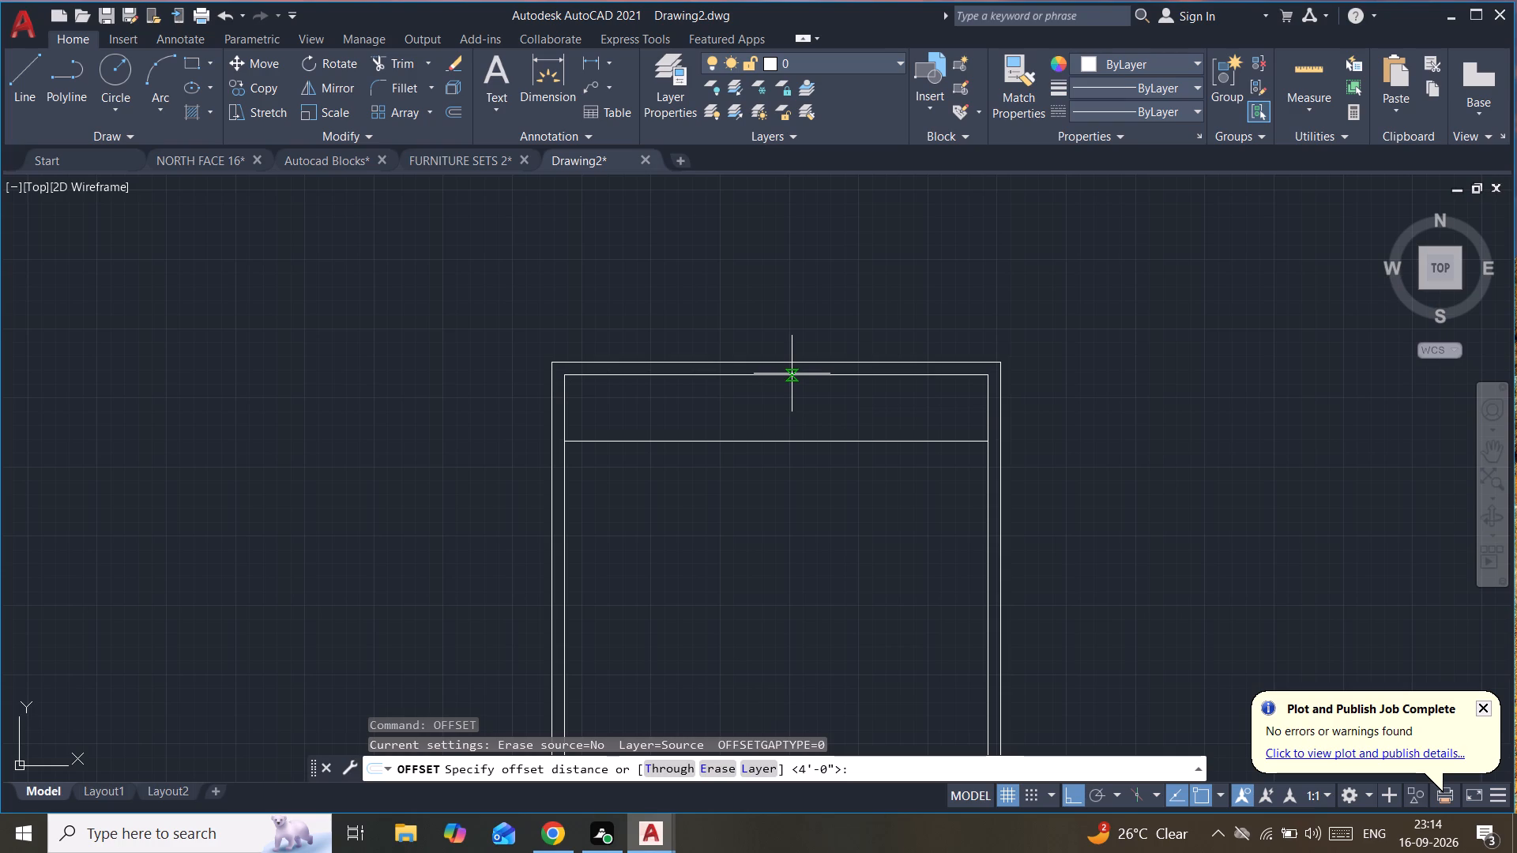
{"action": "type", "text": "10'"}
{"action": "key", "text": "Return"}
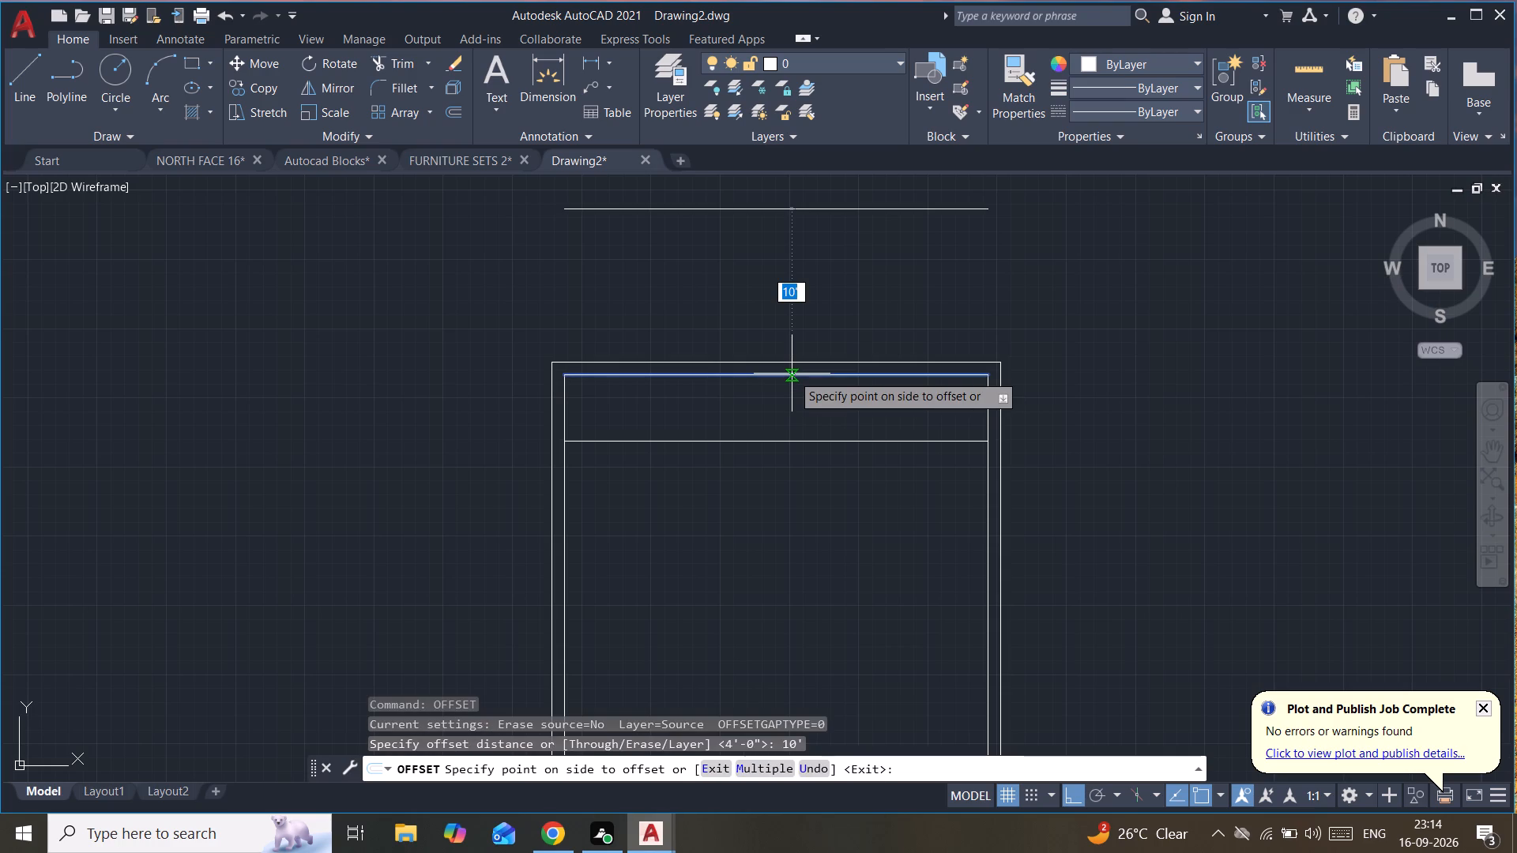
{"action": "left_click", "coordinate": [792, 606]}
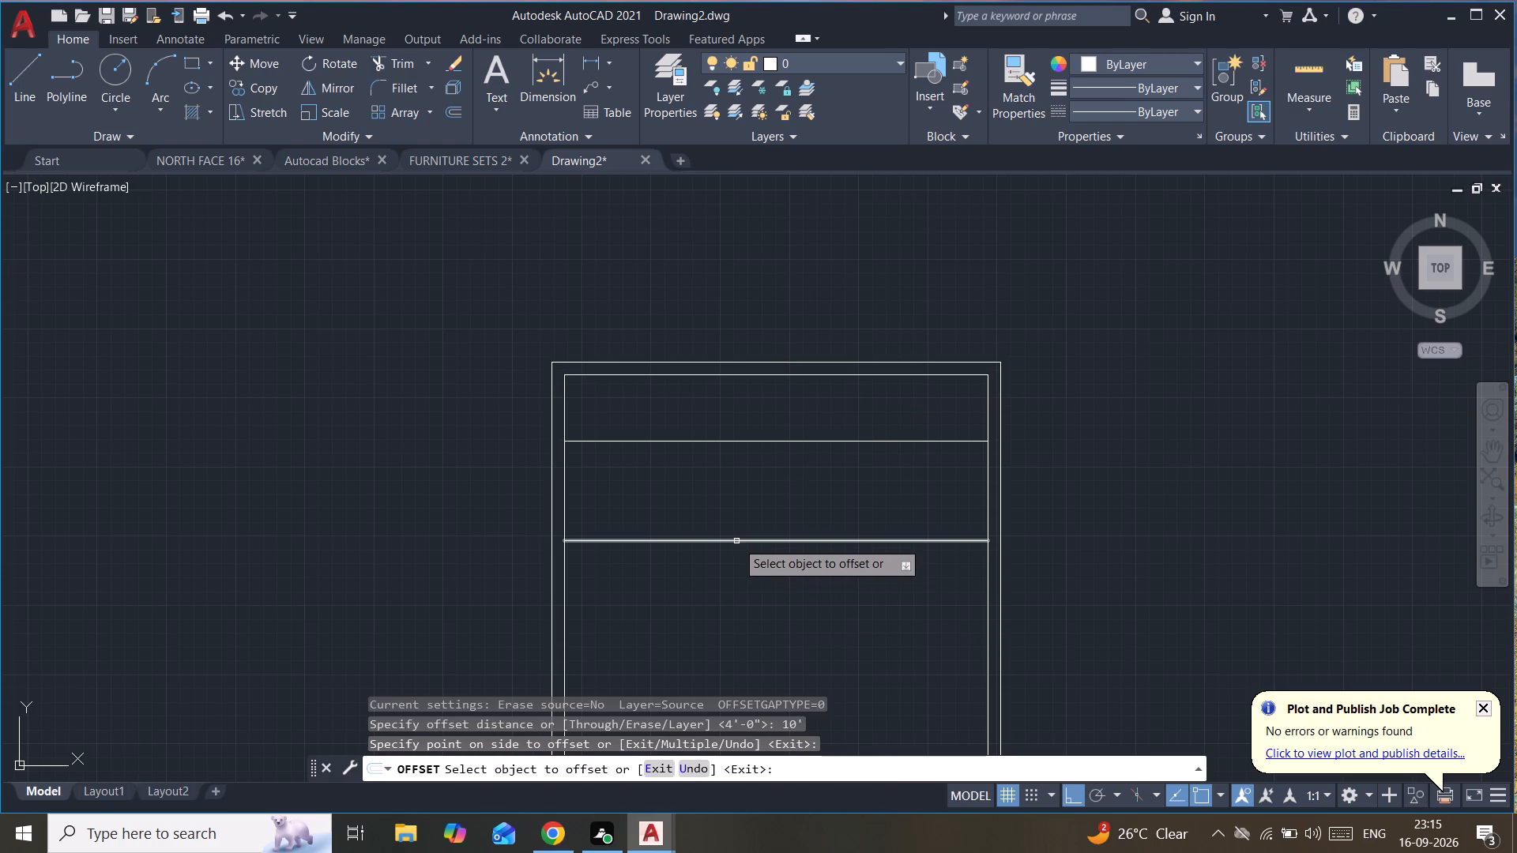
{"action": "key", "text": "Escape"}
{"action": "key", "text": "Escape"}
{"action": "key", "text": "Escape"}
{"action": "key", "text": "Escape"}
{"action": "key", "text": "Escape"}
{"action": "key", "text": "Escape"}
{"action": "key", "text": "Escape"}
{"action": "key", "text": "Escape"}
{"action": "key", "text": "Escape"}
{"action": "key", "text": "Escape"}
{"action": "key", "text": "Escape"}
{"action": "key", "text": "Escape"}
{"action": "key", "text": "Escape"}
{"action": "key", "text": "Escape"}
{"action": "key", "text": "Escape"}
{"action": "key", "text": "Escape"}
{"action": "key", "text": "Escape"}
{"action": "key", "text": "Escape"}
{"action": "key", "text": "Escape"}
{"action": "key", "text": "Escape"}
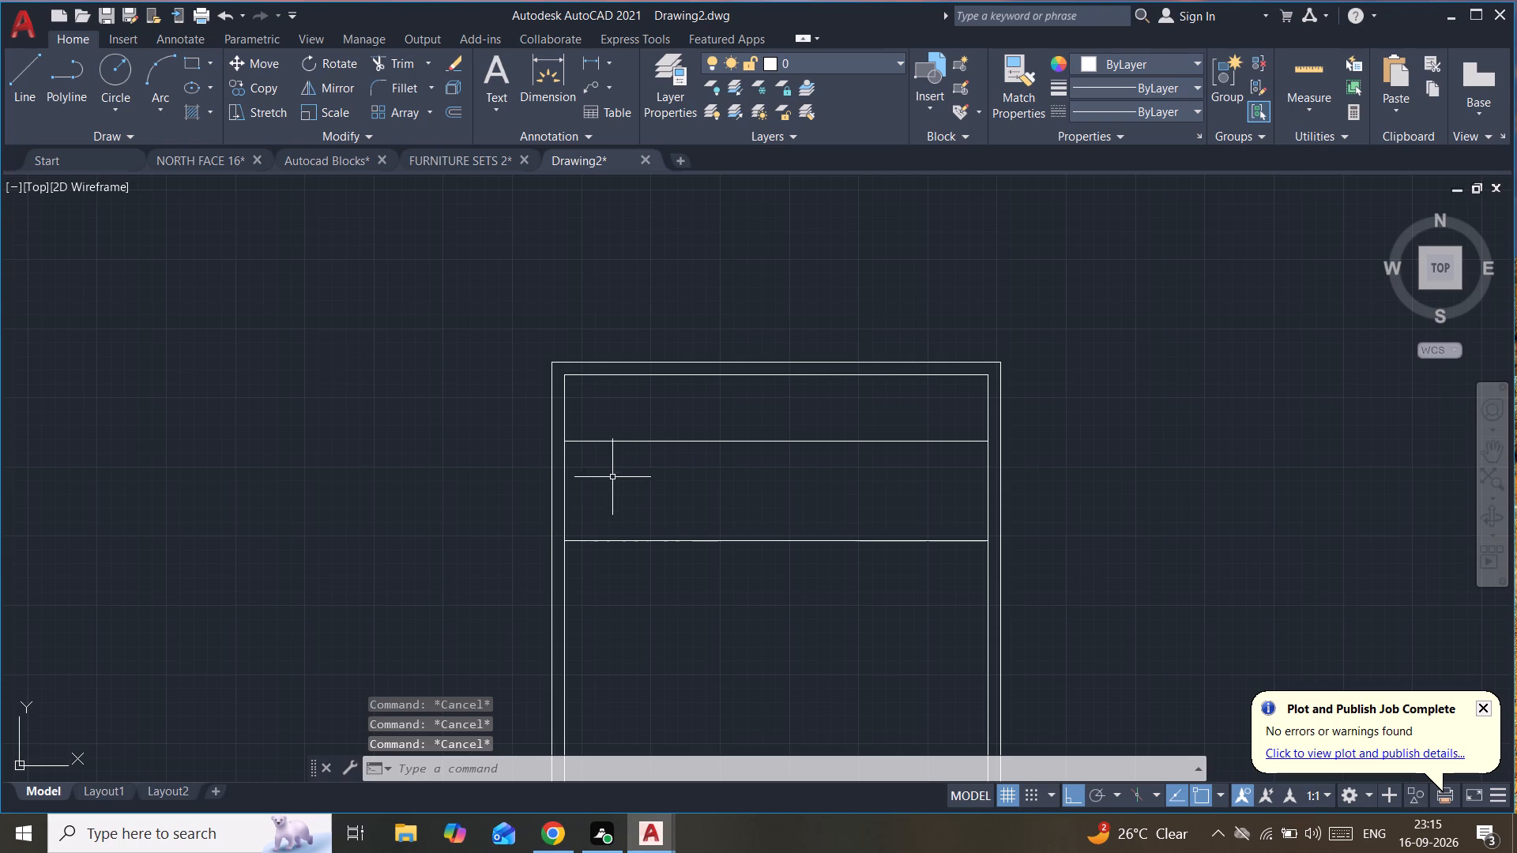
Offset both horizontal partition lines 6" downward to give the two interior walls their thickness.
{"action": "scroll", "coordinate": [576, 479], "scroll_direction": "up", "scroll_amount": 1}
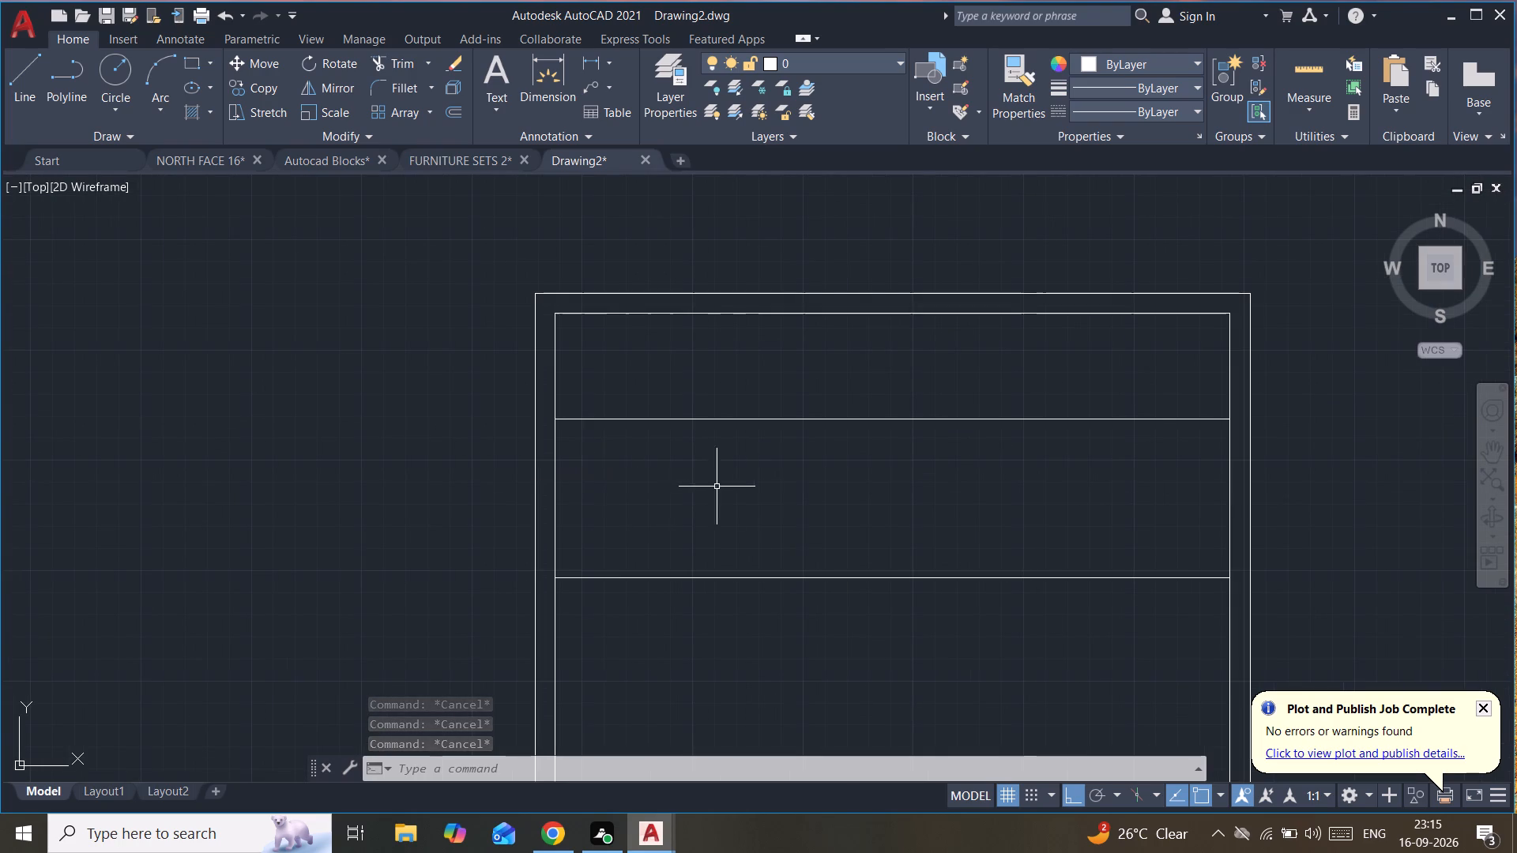
{"action": "scroll", "coordinate": [766, 487], "scroll_direction": "down", "scroll_amount": 1}
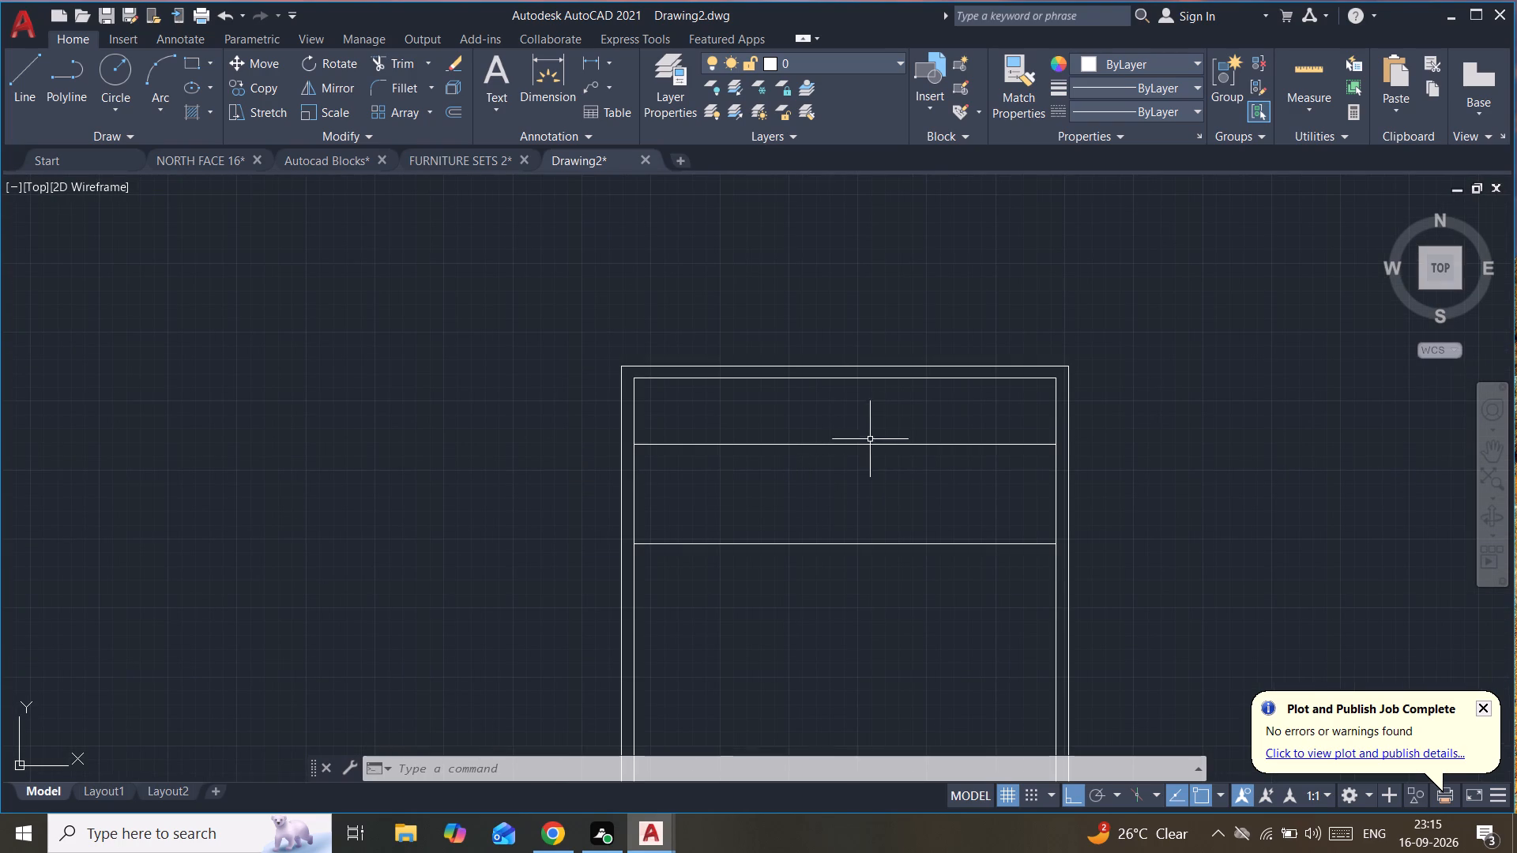
{"action": "left_click", "coordinate": [884, 427]}
{"action": "left_click", "coordinate": [793, 473]}
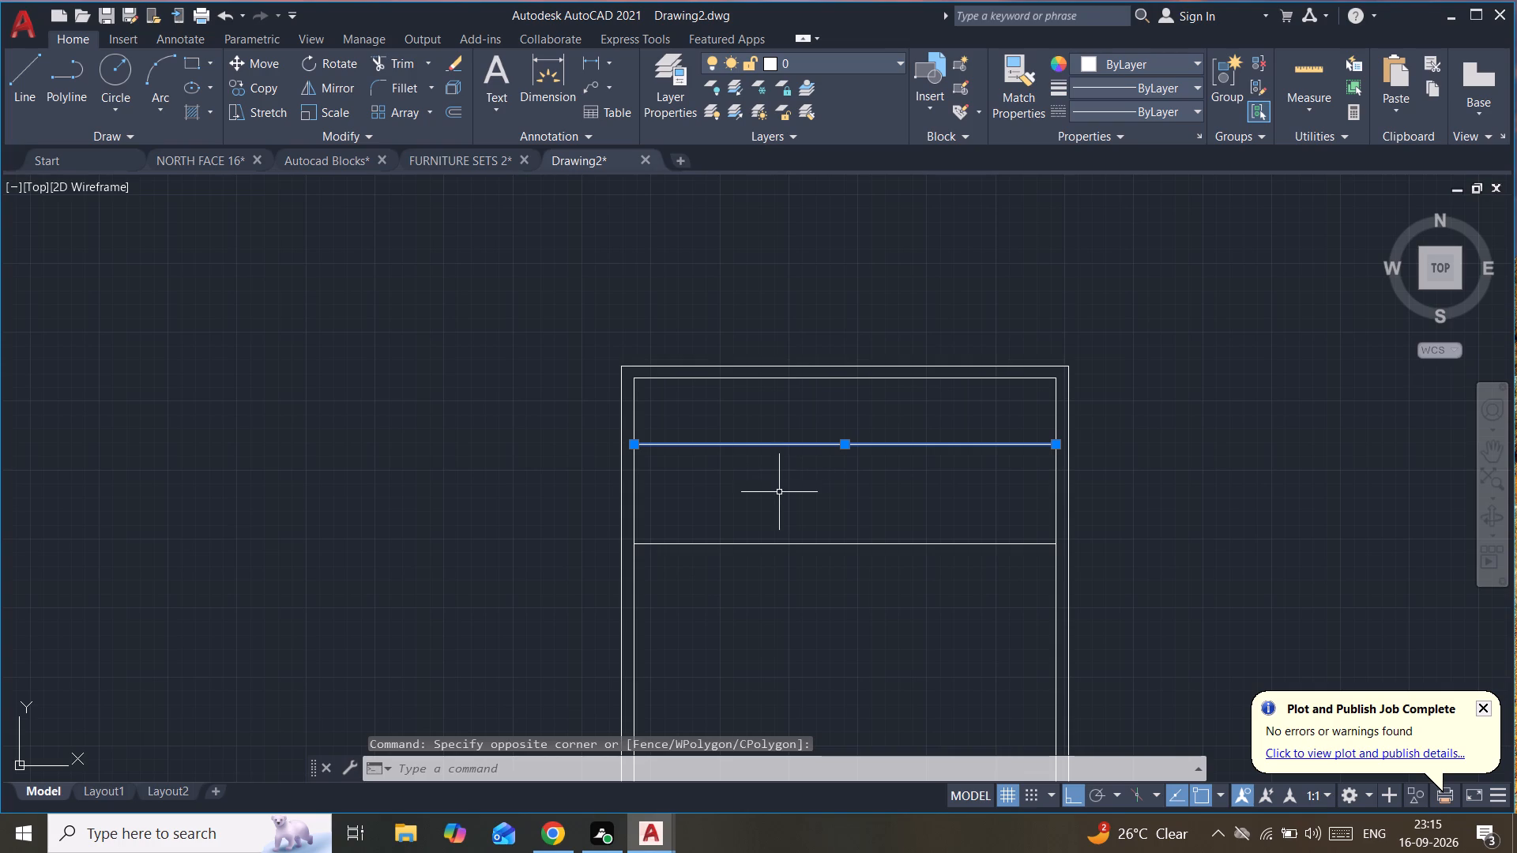
{"action": "type", "text": "of"}
{"action": "key", "text": "Return"}
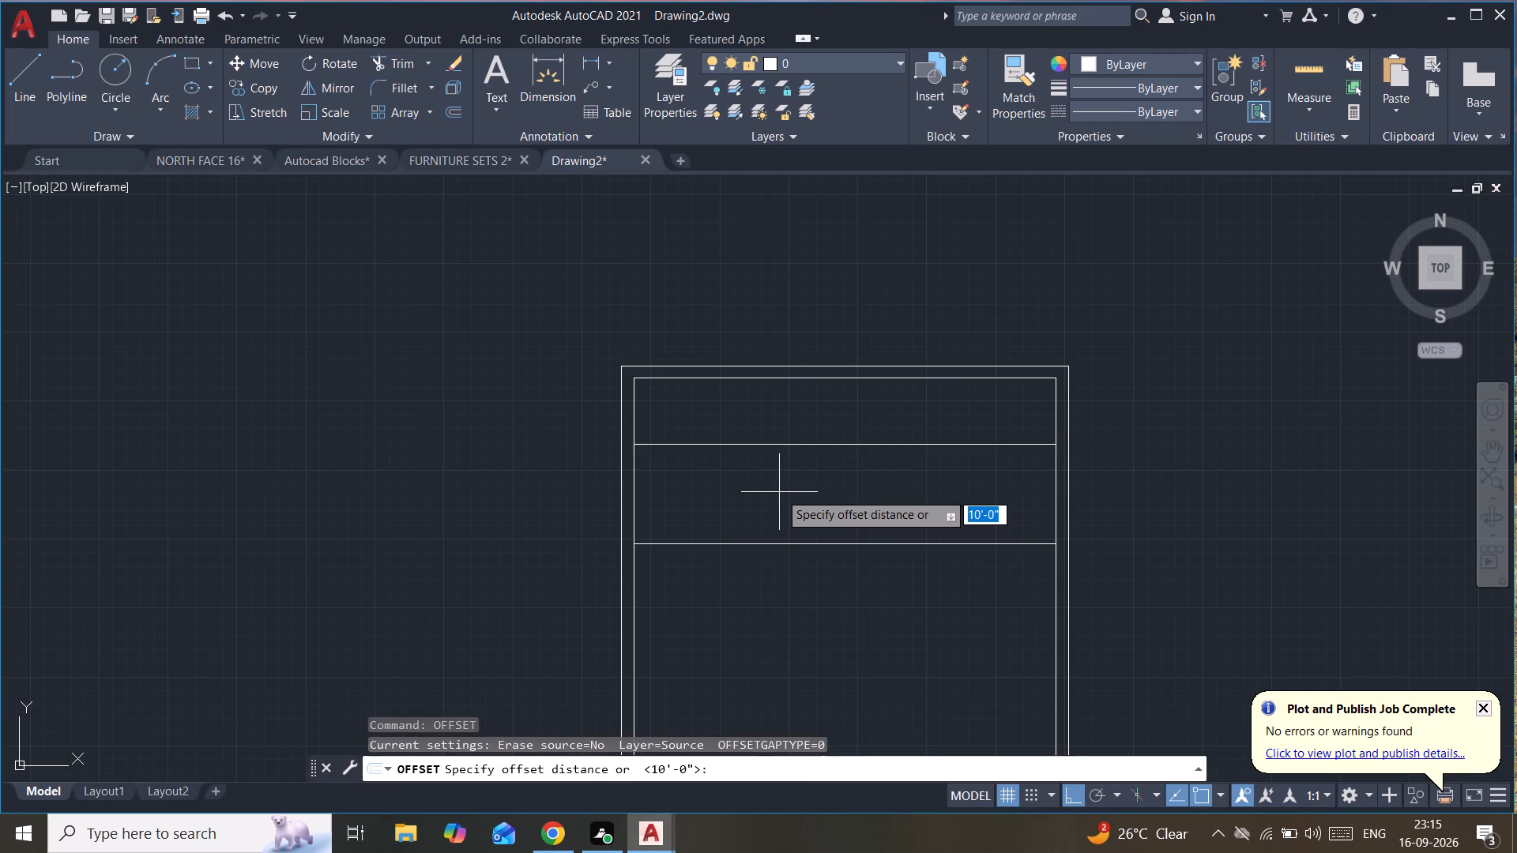
{"action": "type", "text": "6\""}
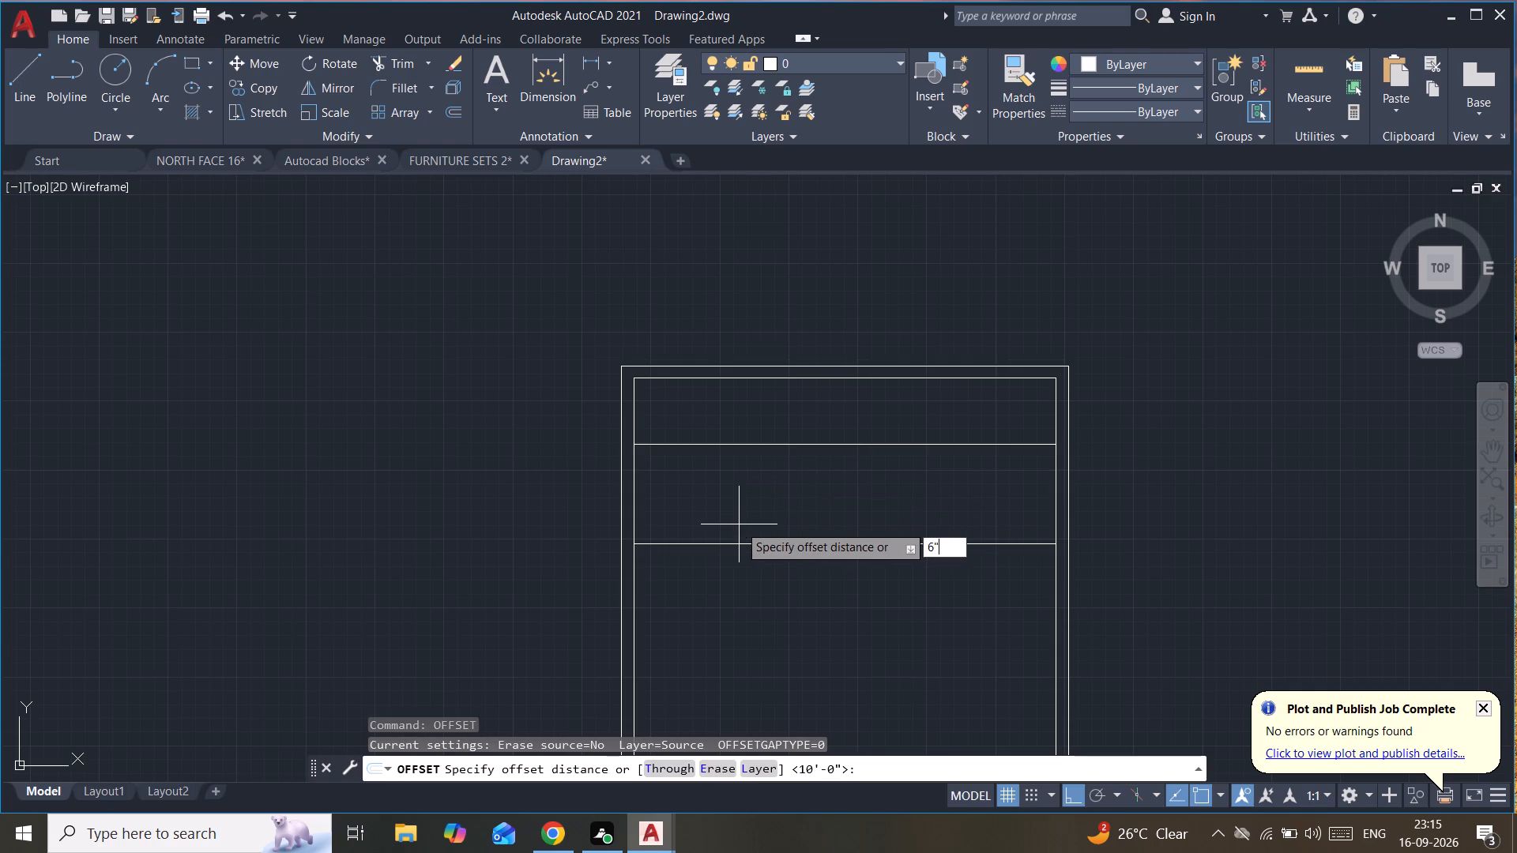
{"action": "key", "text": "Return"}
{"action": "left_click", "coordinate": [747, 532]}
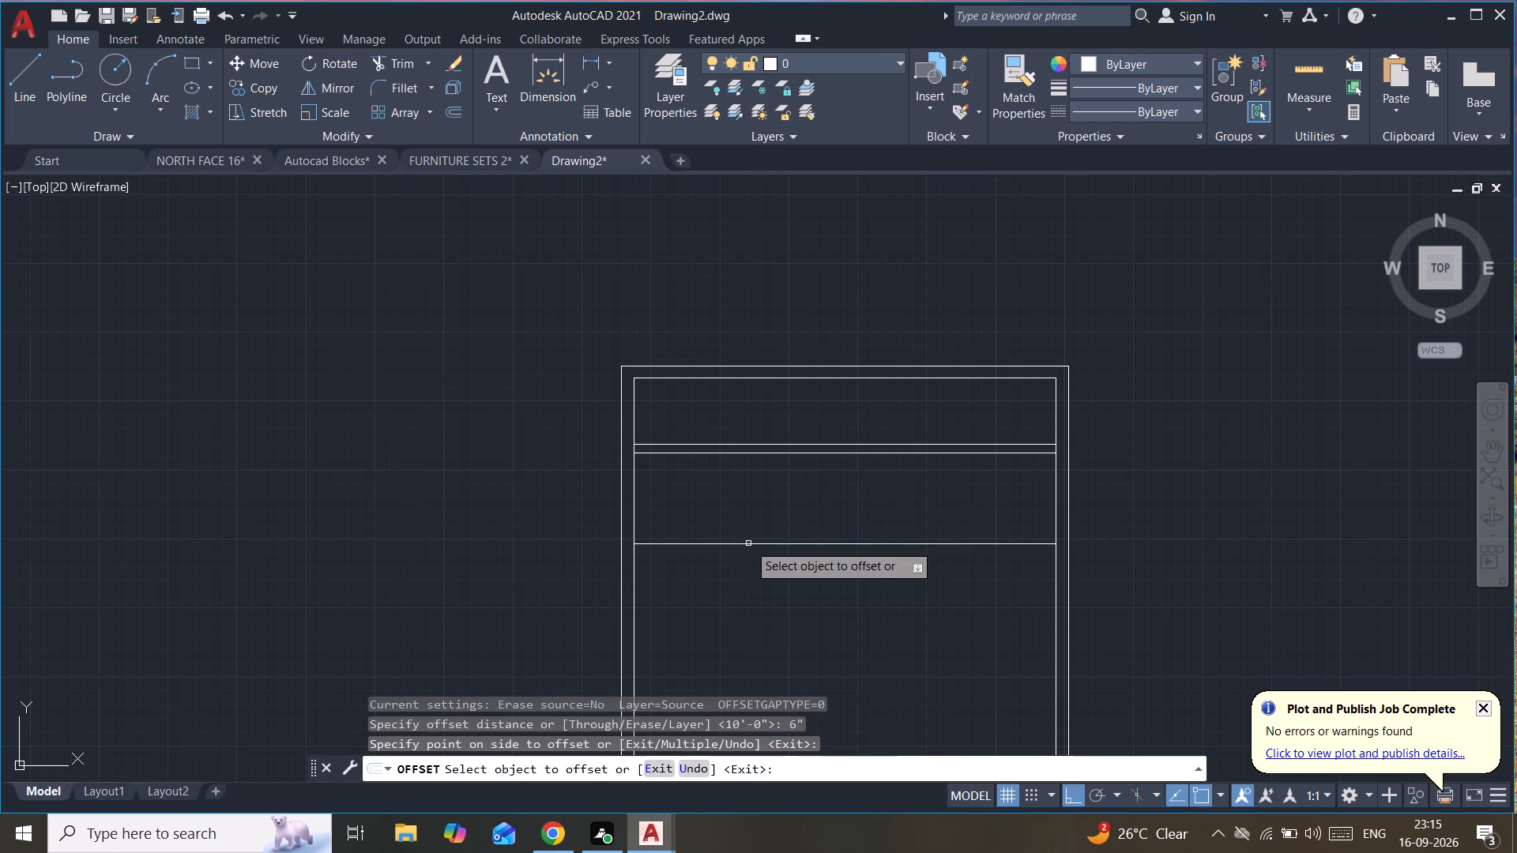
{"action": "left_click", "coordinate": [805, 544]}
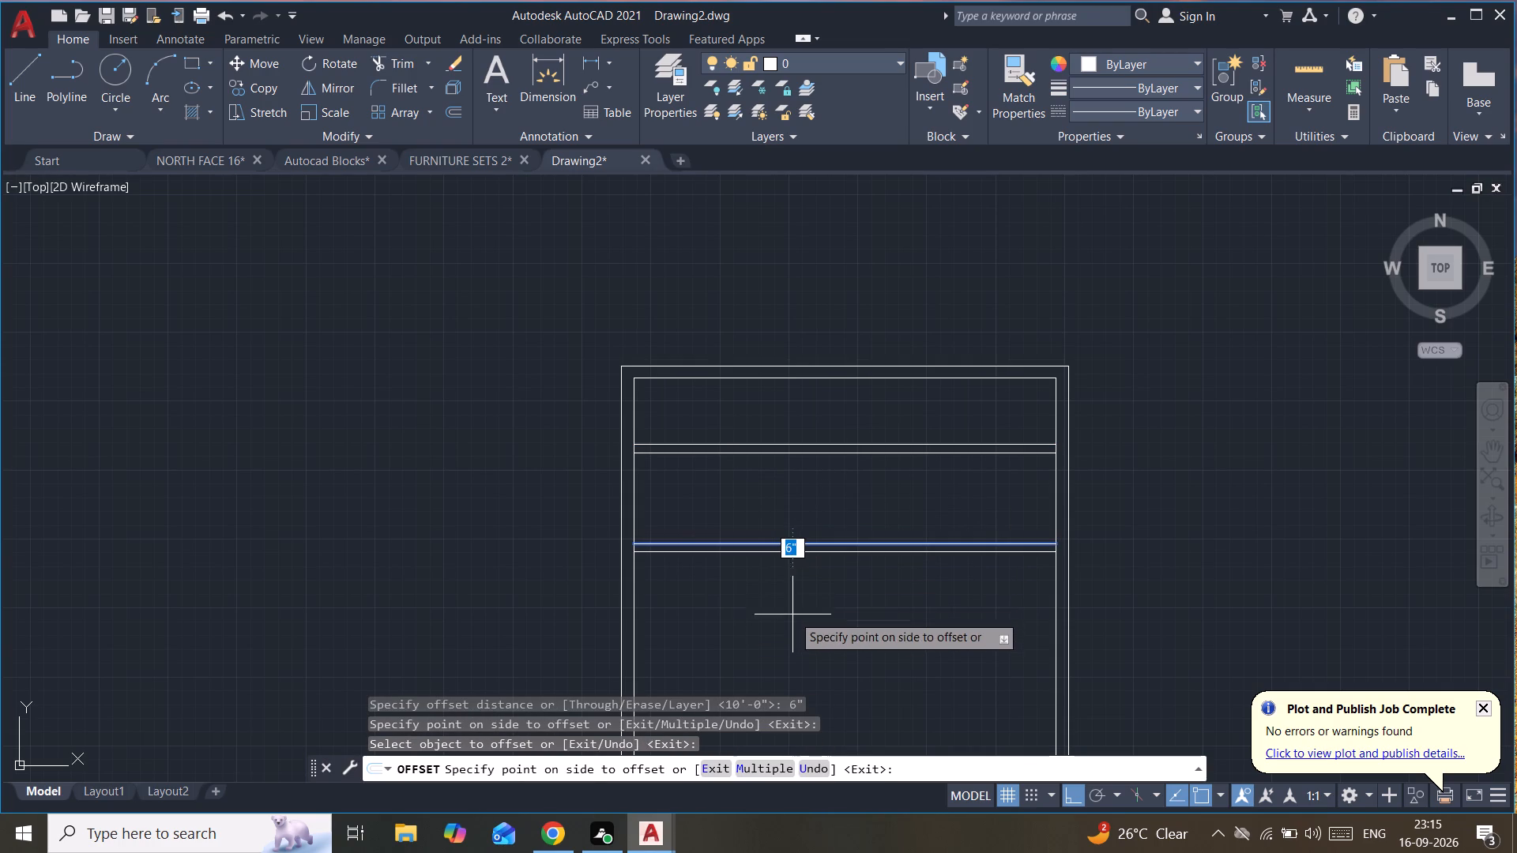
{"action": "left_click", "coordinate": [792, 644]}
{"action": "key", "text": "Escape"}
{"action": "key", "text": "Escape"}
{"action": "key", "text": "Escape"}
{"action": "key", "text": "Escape"}
{"action": "key", "text": "Escape"}
{"action": "key", "text": "Escape"}
{"action": "key", "text": "Escape"}
{"action": "key", "text": "Escape"}
{"action": "key", "text": "Escape"}
{"action": "key", "text": "Escape"}
{"action": "key", "text": "Escape"}
{"action": "key", "text": "Escape"}
{"action": "key", "text": "Escape"}
{"action": "key", "text": "Escape"}
{"action": "key", "text": "Escape"}
{"action": "key", "text": "Escape"}
{"action": "key", "text": "Escape"}
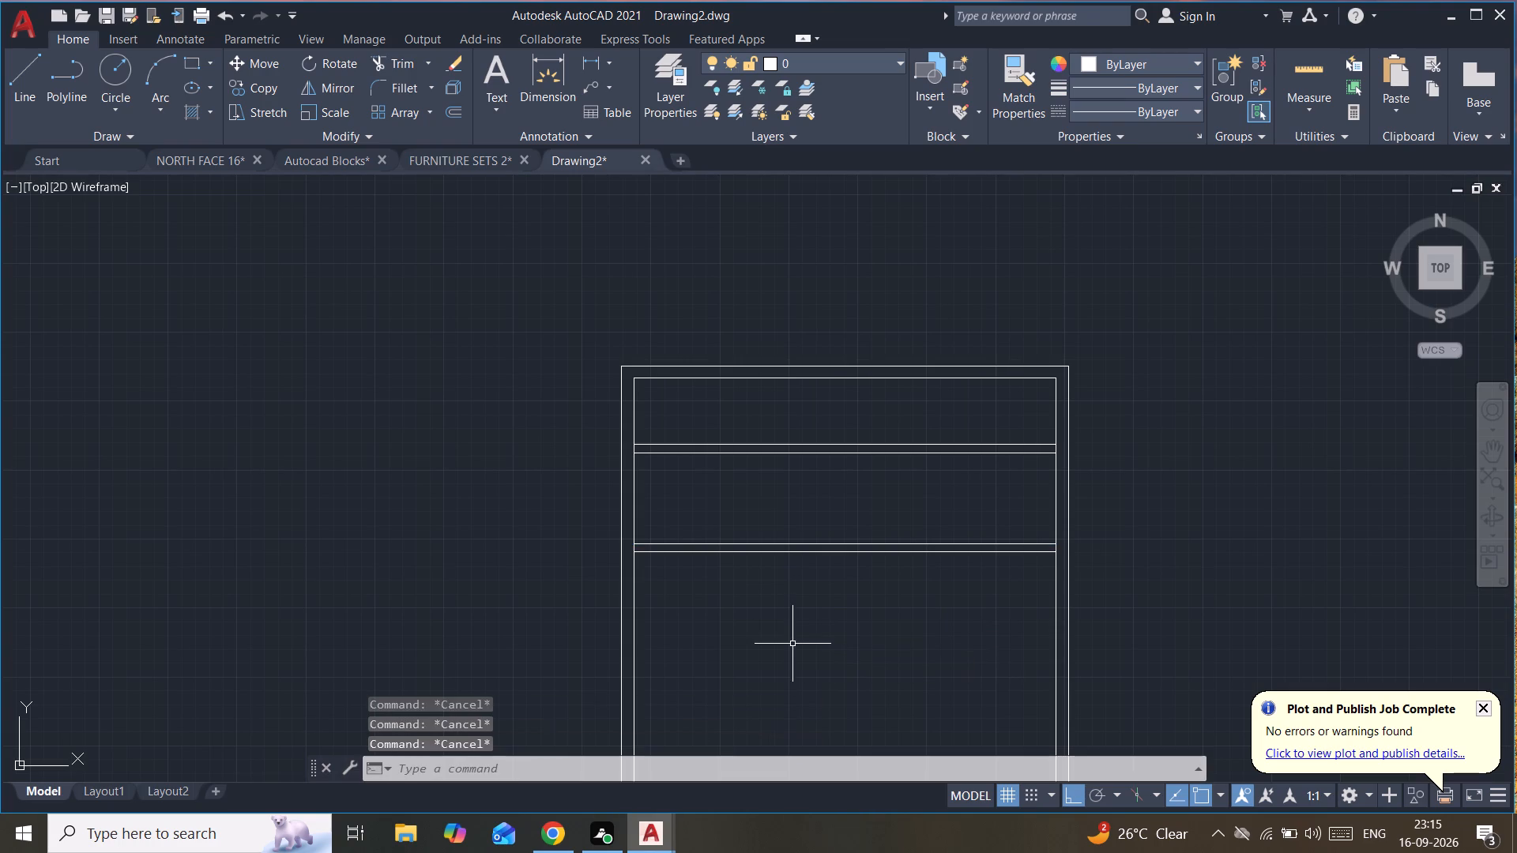
Offset the inner line of the left wall 7' to the right into the plan.
{"action": "left_click", "coordinate": [635, 522]}
{"action": "type", "text": "of"}
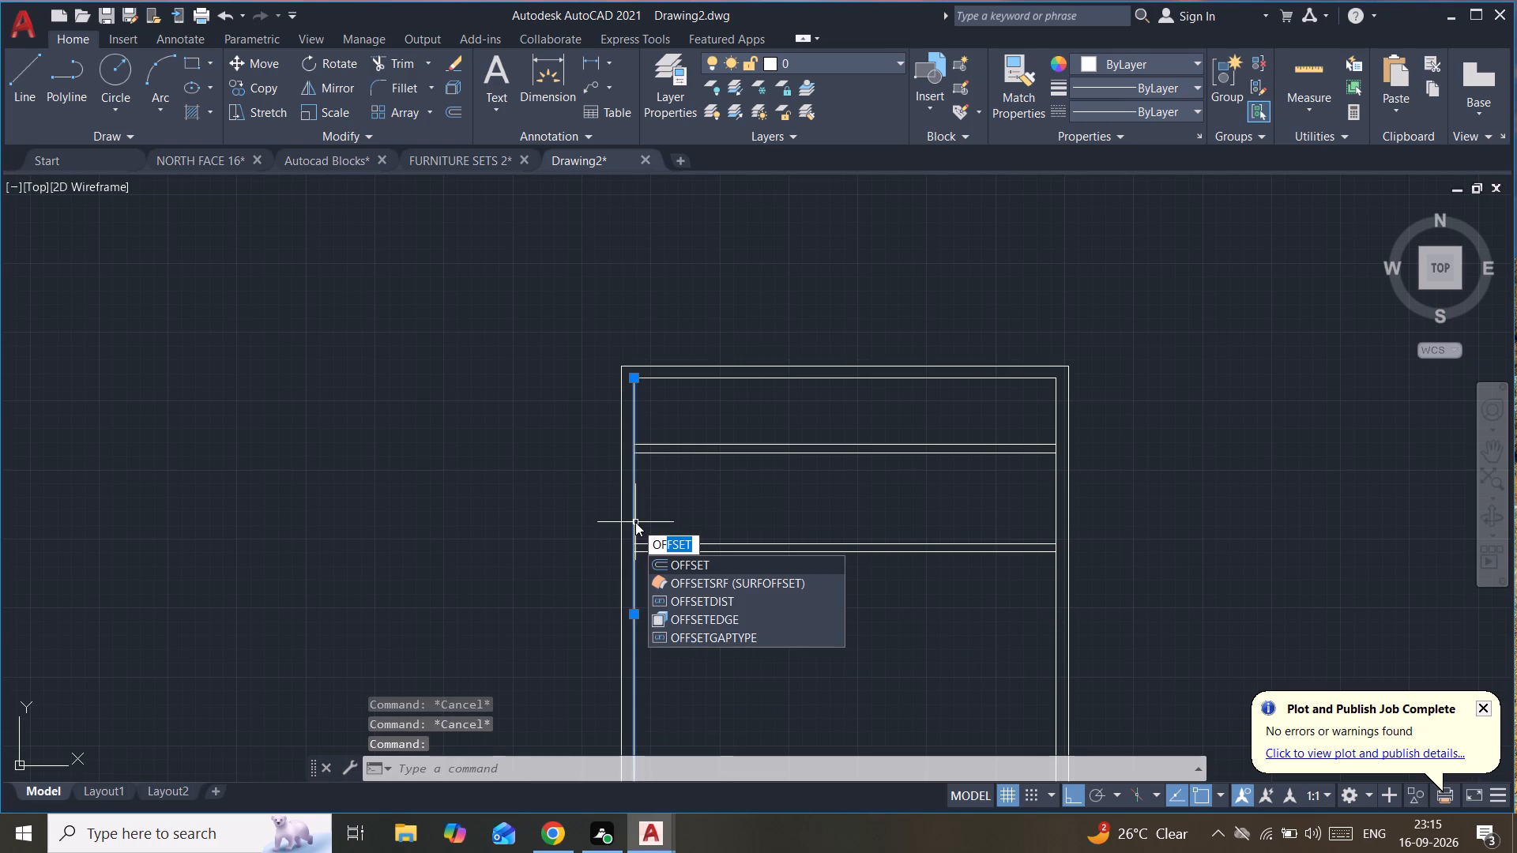
{"action": "key", "text": "Return"}
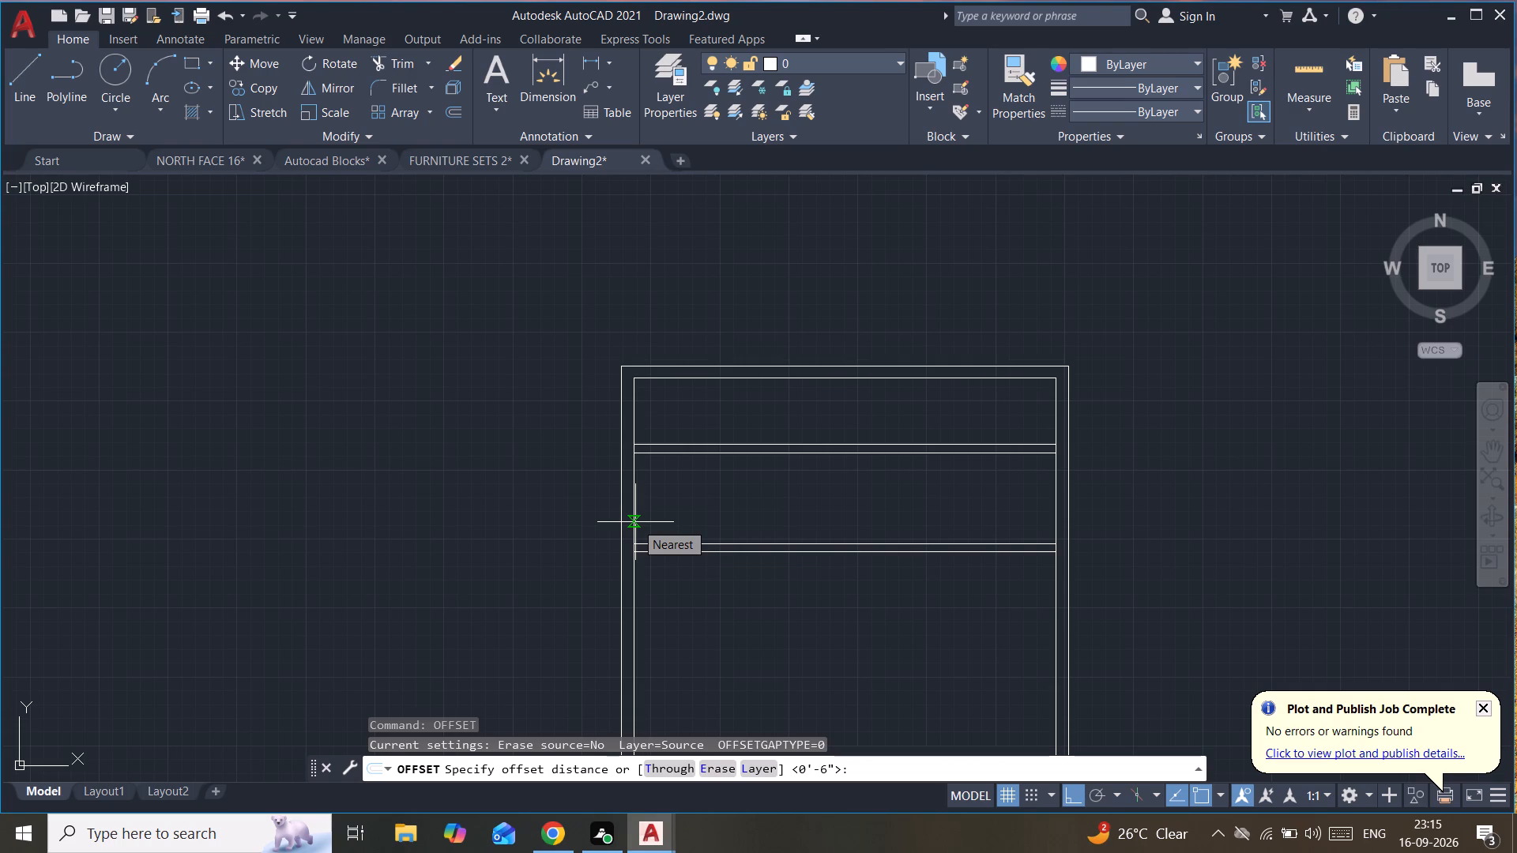
{"action": "type", "text": "7'"}
{"action": "key", "text": "Return"}
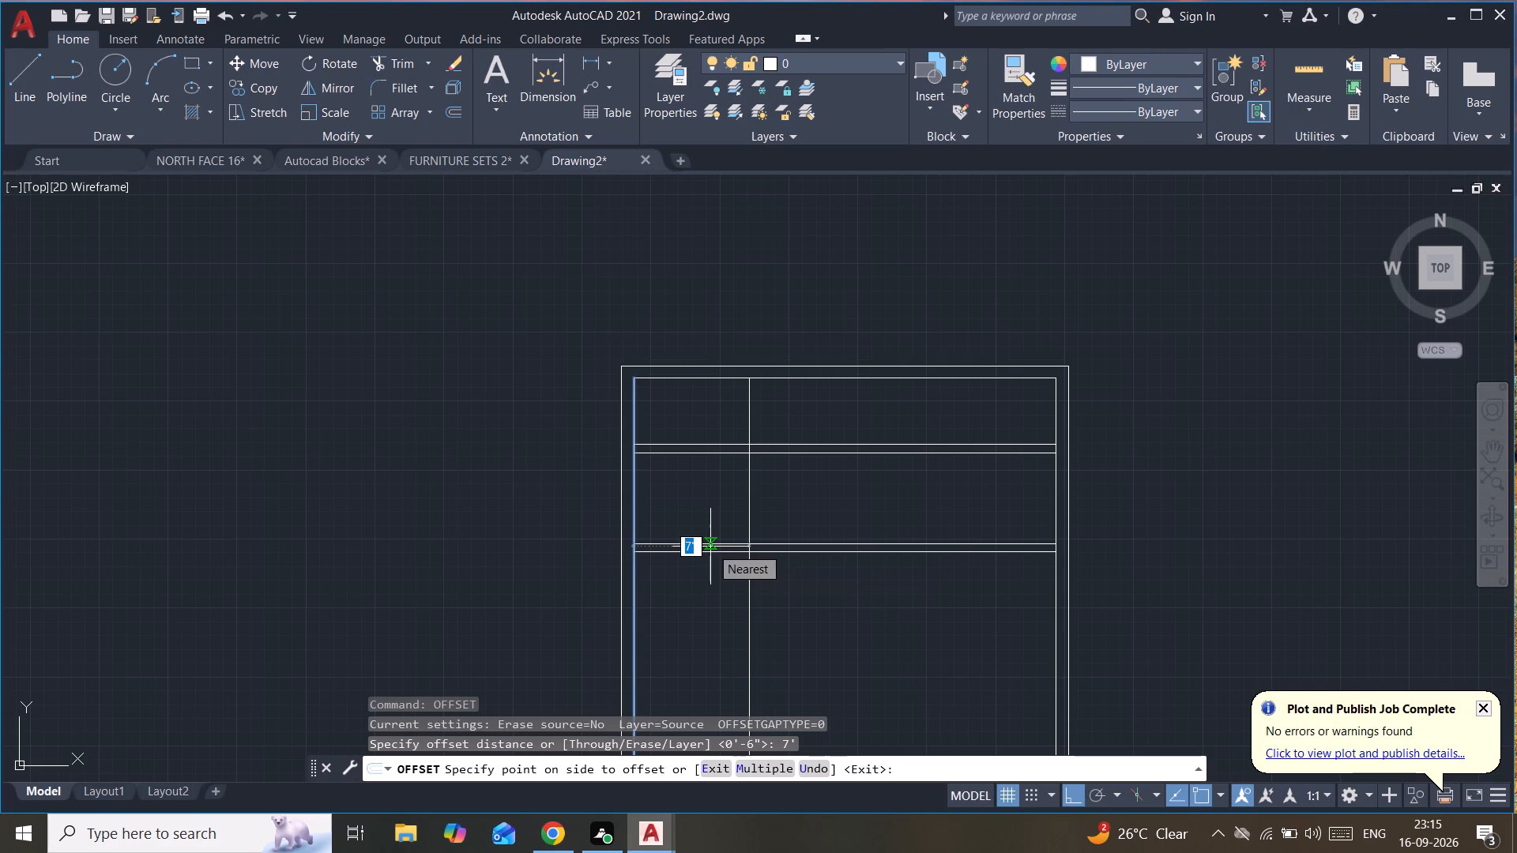
{"action": "left_click", "coordinate": [739, 533]}
{"action": "key", "text": "Escape"}
Offset the new vertical partition line 6" to the right to form the first vertical interior wall.
{"action": "left_click", "coordinate": [784, 505]}
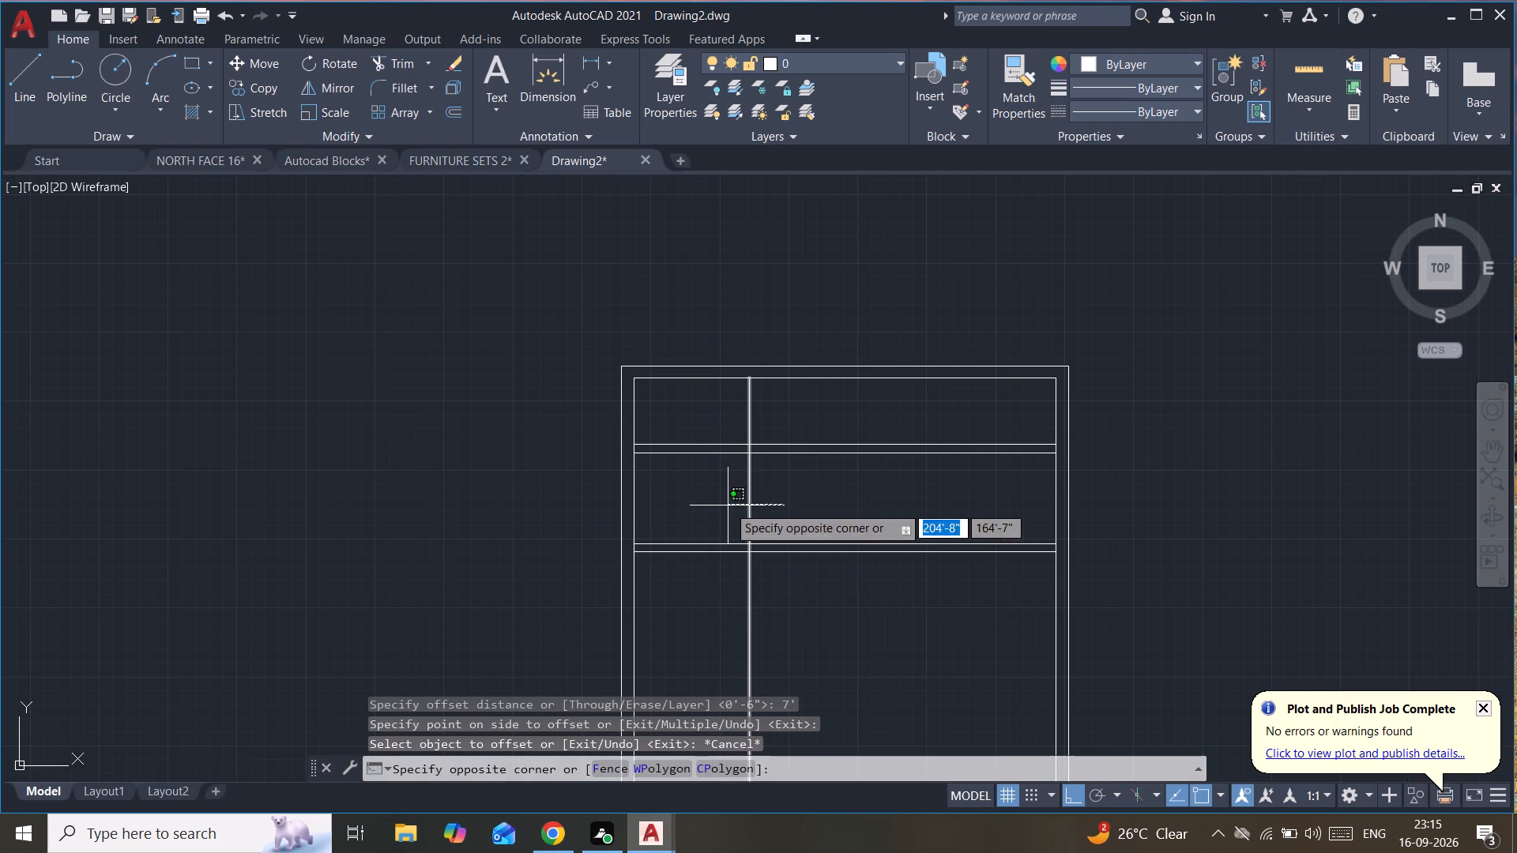
{"action": "left_click", "coordinate": [723, 505]}
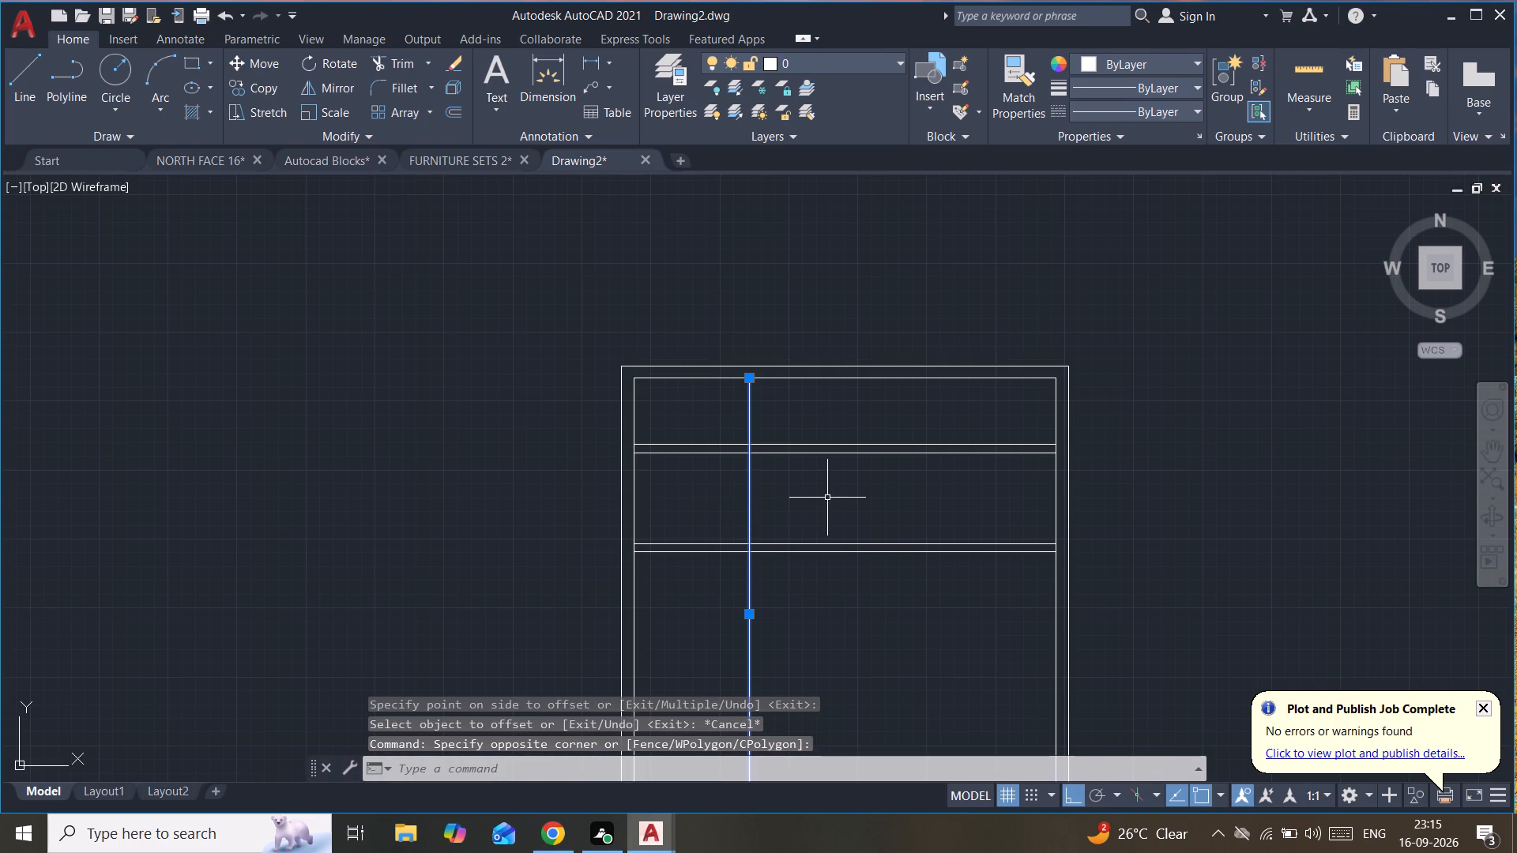
{"action": "type", "text": "of"}
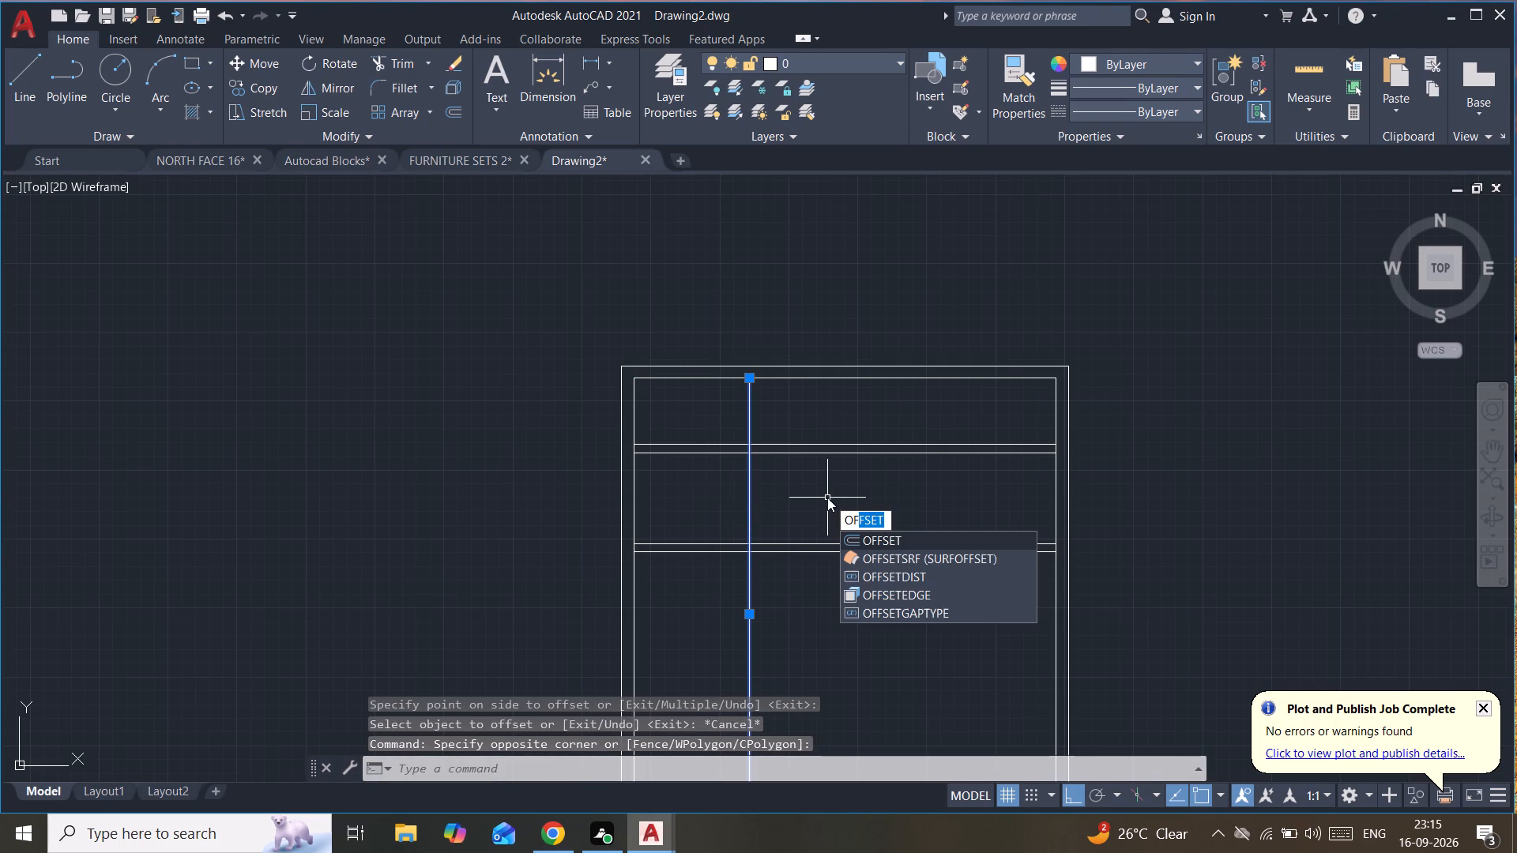
{"action": "key", "text": "Return"}
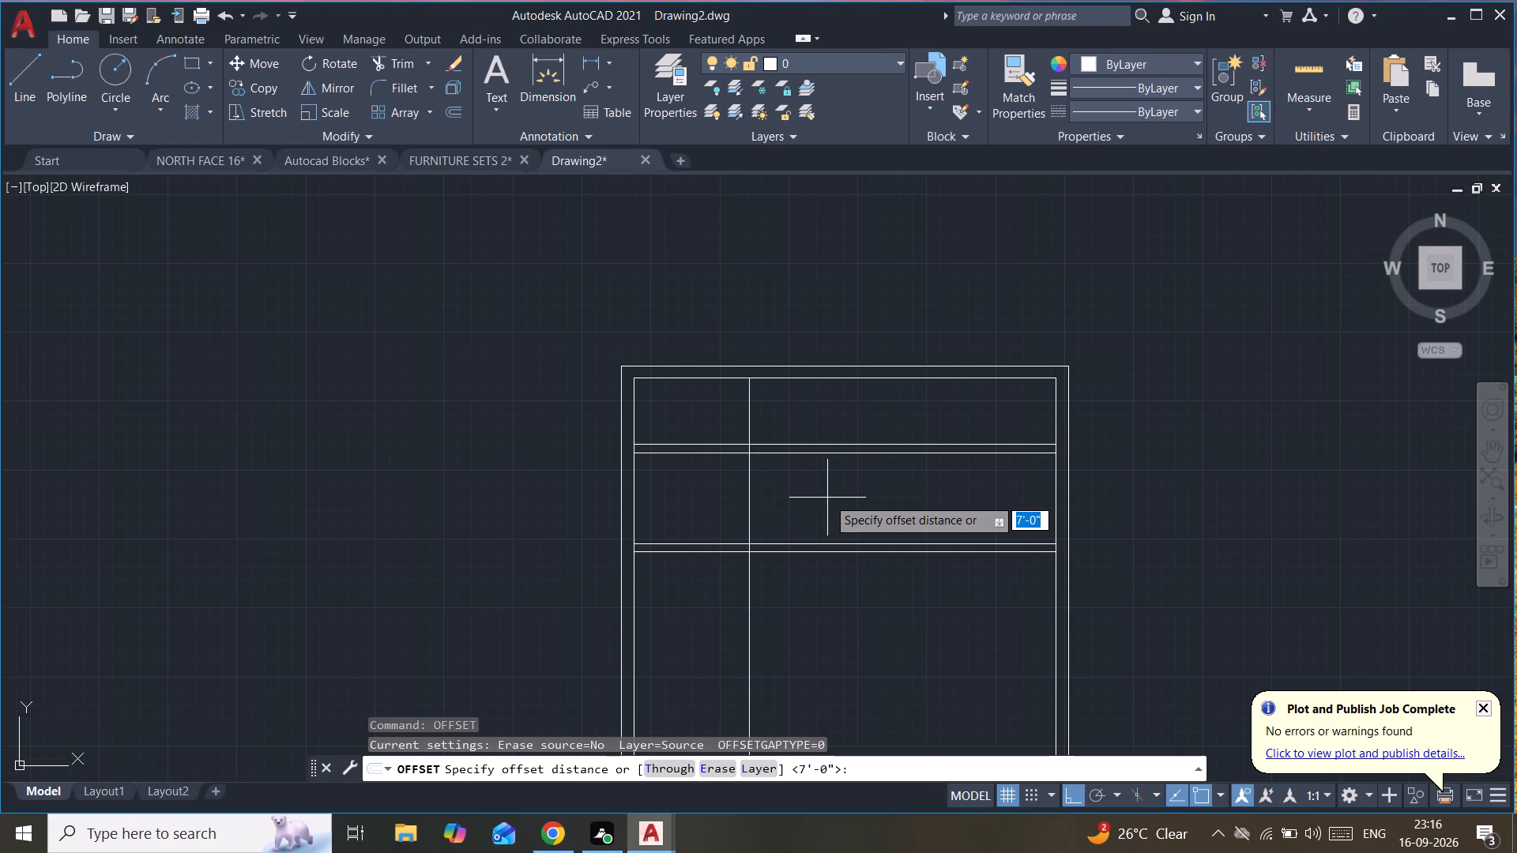
{"action": "key", "text": "6"}
{"action": "key", "text": "shift+quotedbl"}
{"action": "key", "text": "Return"}
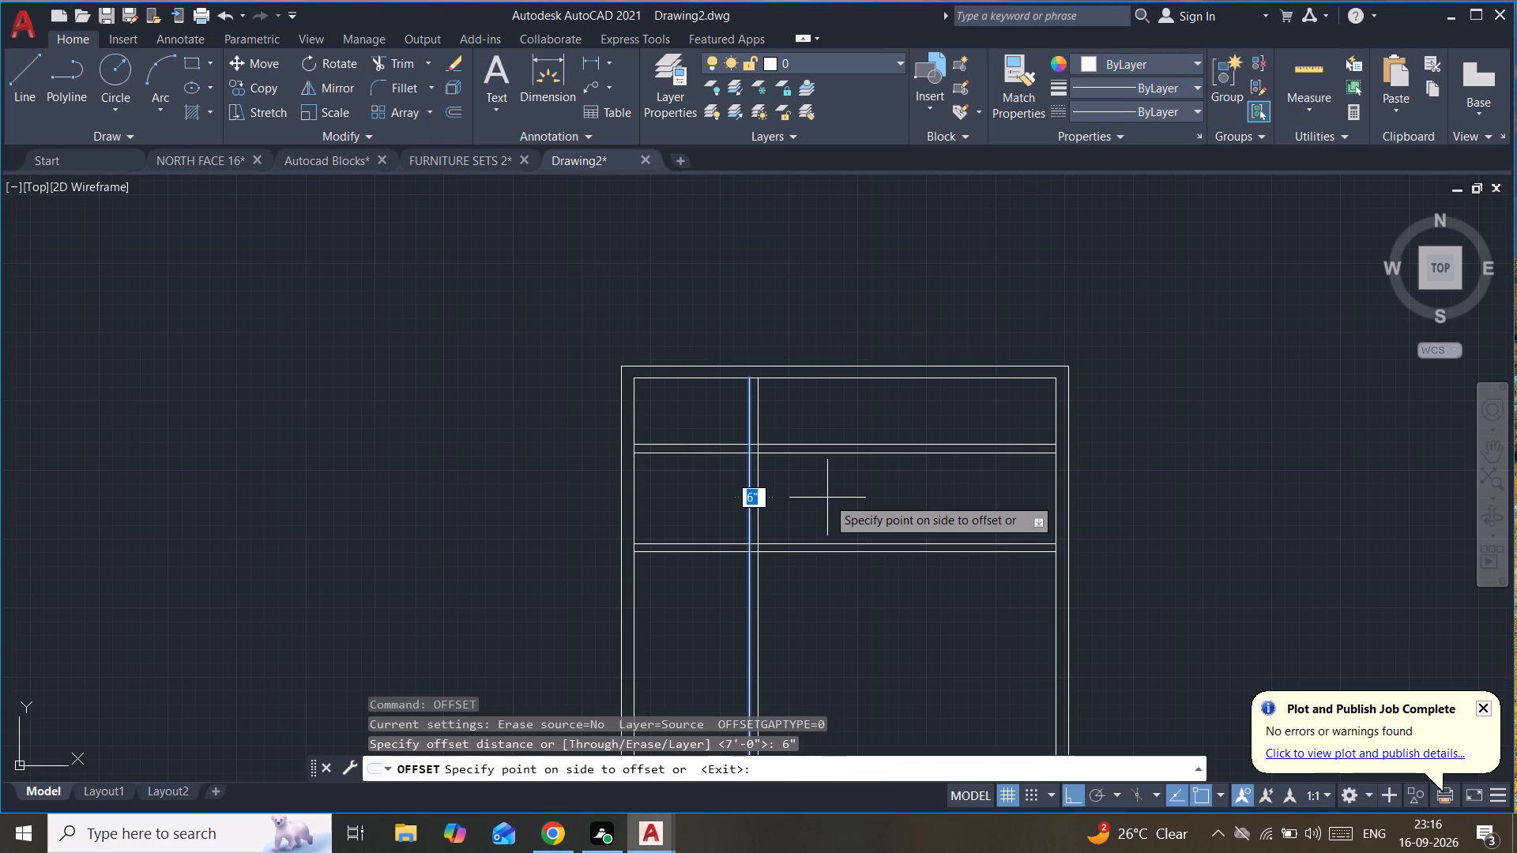
{"action": "left_click", "coordinate": [860, 483]}
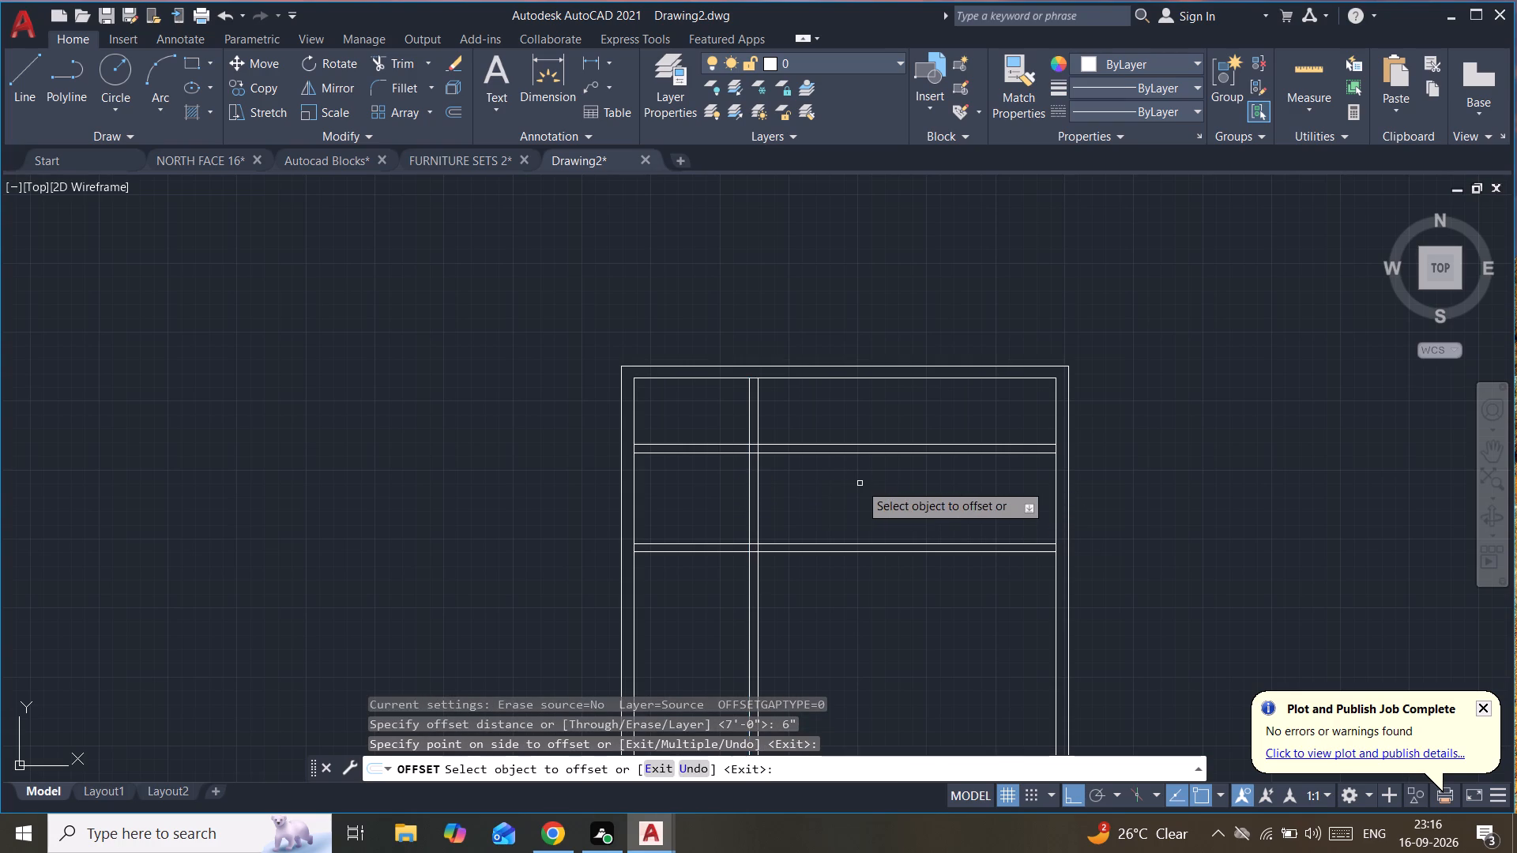
{"action": "key", "text": "Escape"}
Offset the right-hand line of the vertical interior wall 10'6" to the right.
{"action": "middle_click_drag", "start_coordinate": [866, 502], "coordinate": [841, 479]}
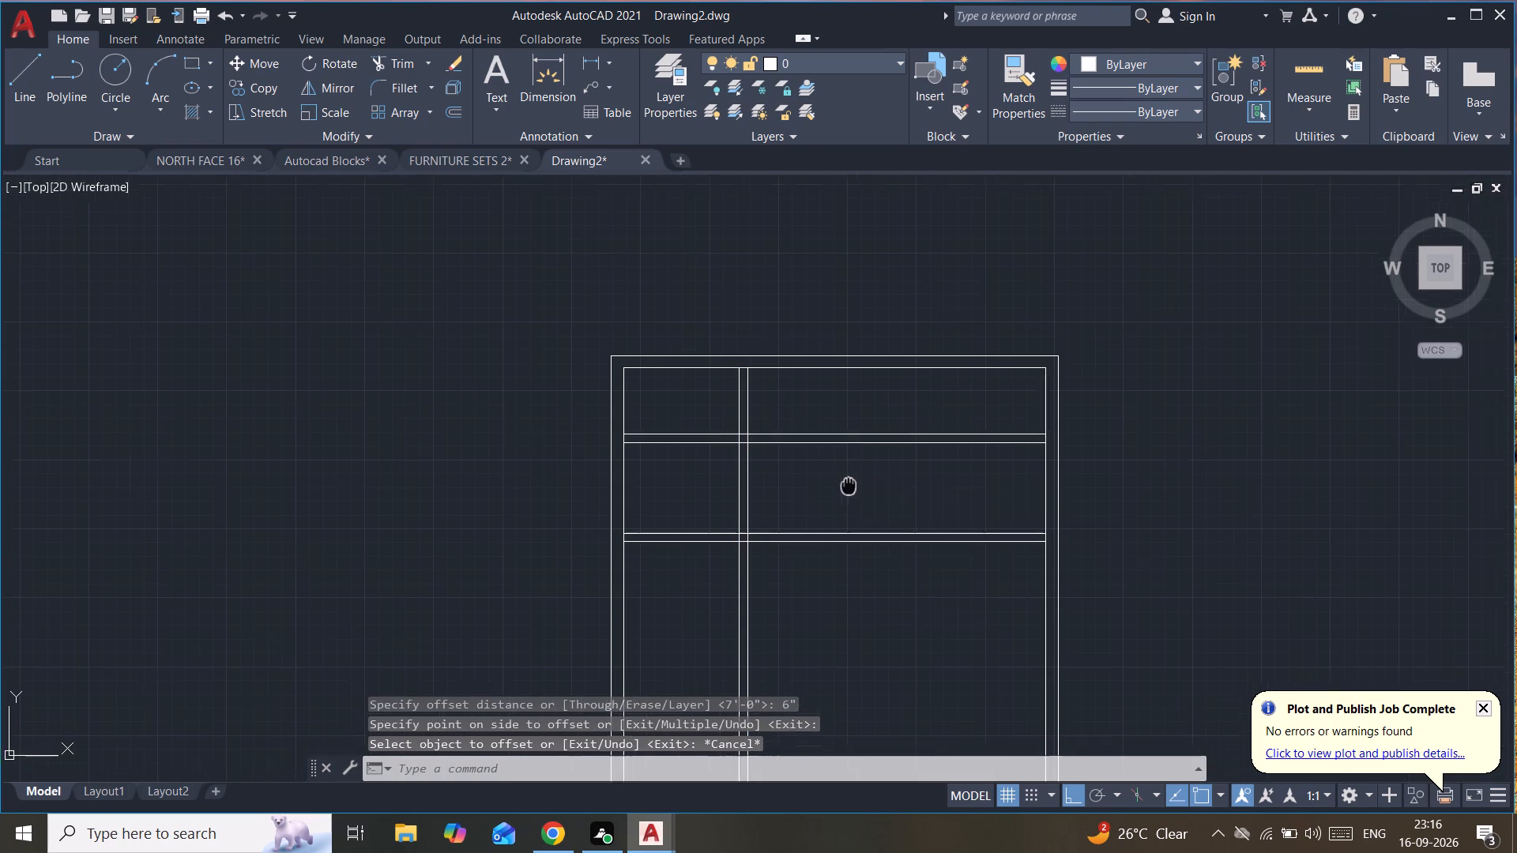
{"action": "middle_click_drag", "start_coordinate": [841, 479], "coordinate": [761, 434]}
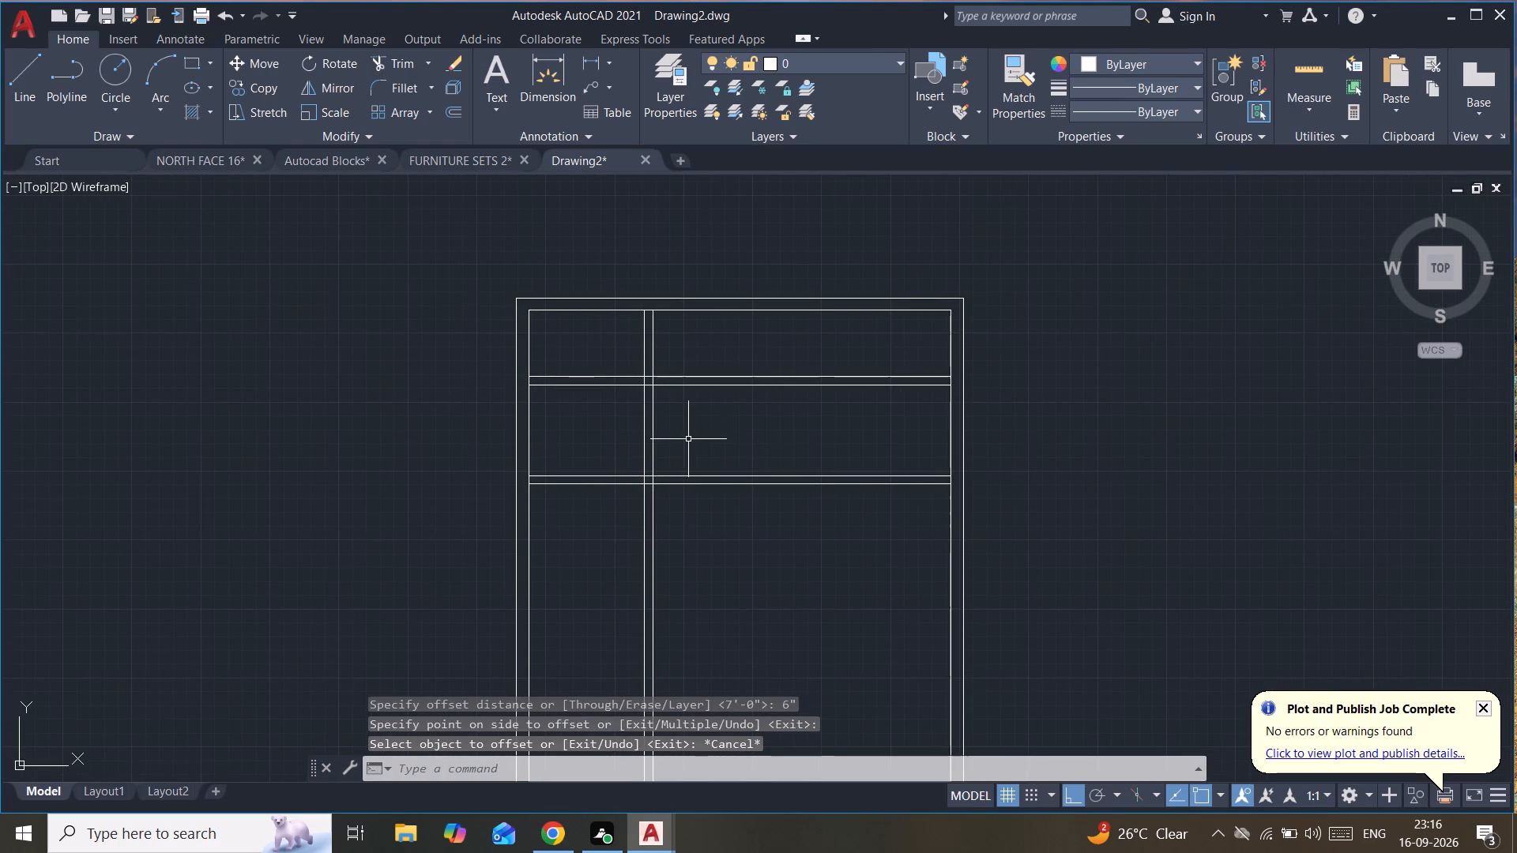
{"action": "scroll", "coordinate": [658, 427], "scroll_direction": "up", "scroll_amount": 2}
{"action": "left_click", "coordinate": [658, 427]}
{"action": "left_click", "coordinate": [620, 468]}
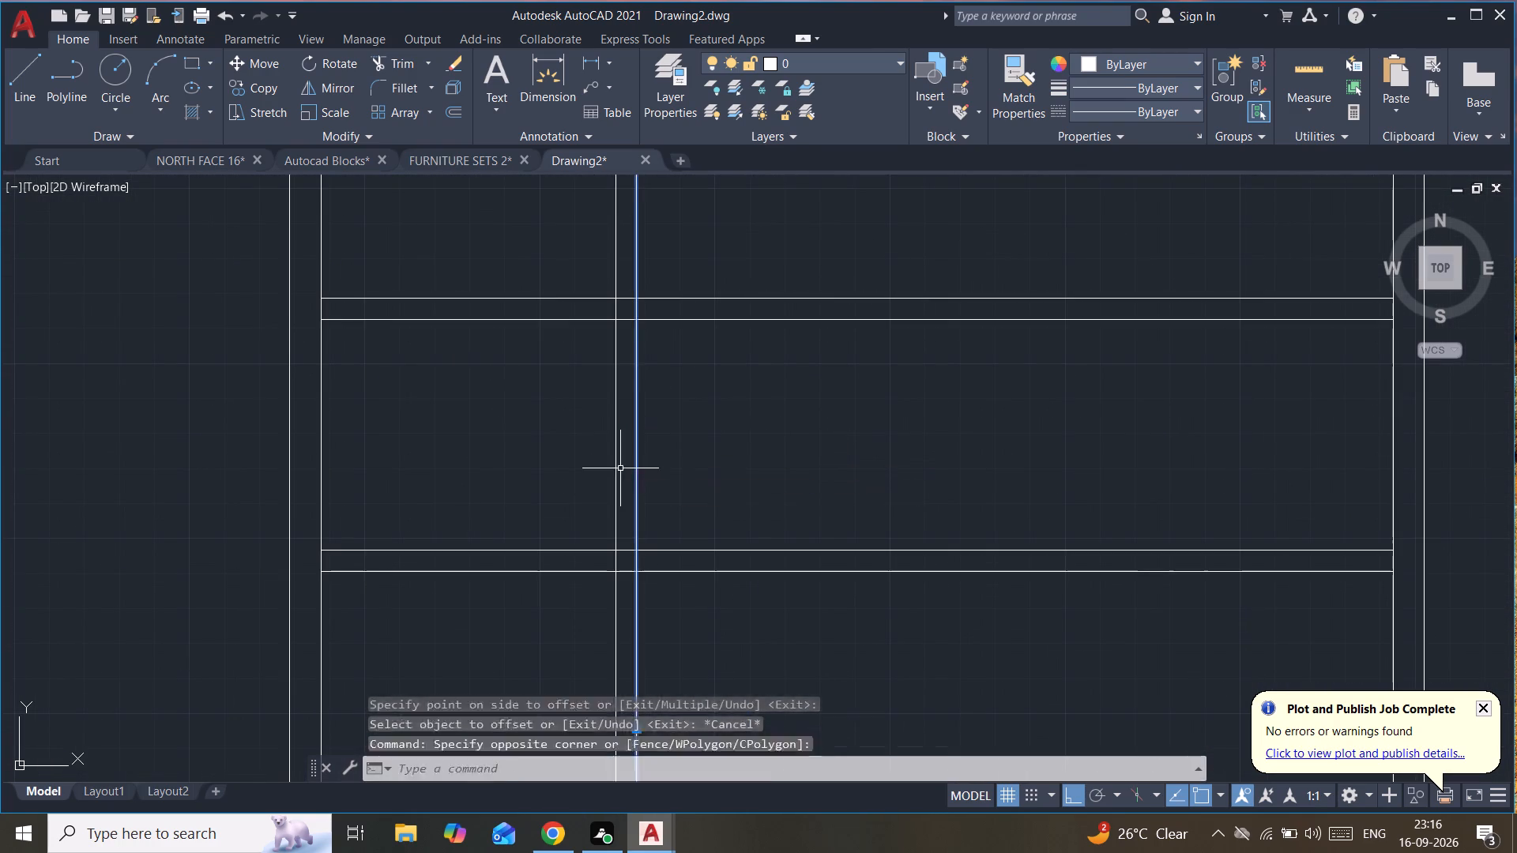
{"action": "scroll", "coordinate": [695, 452], "scroll_direction": "down", "scroll_amount": 2}
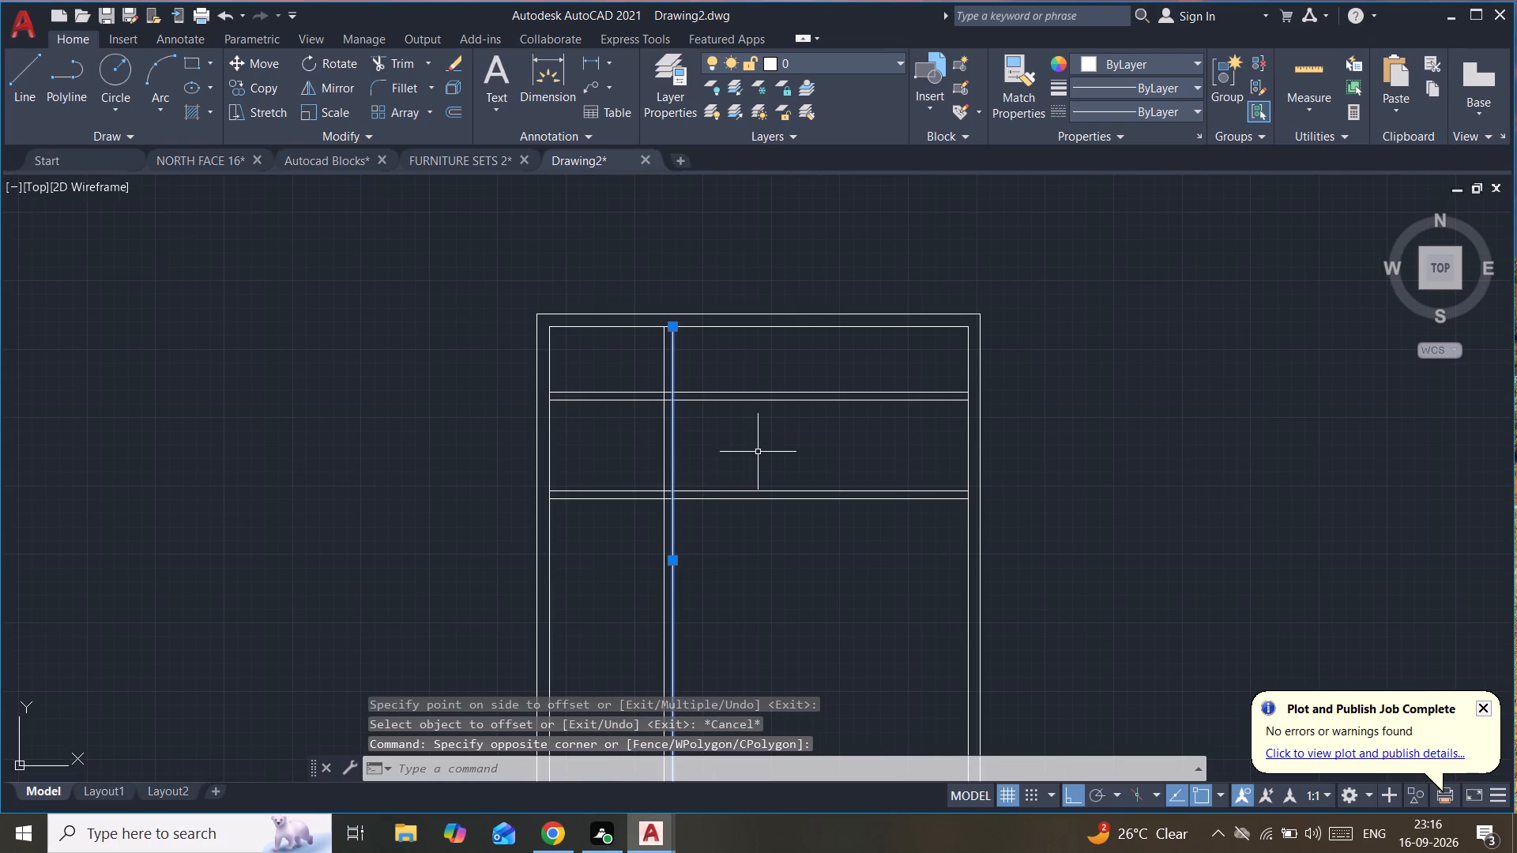
{"action": "type", "text": "of"}
{"action": "key", "text": "Return"}
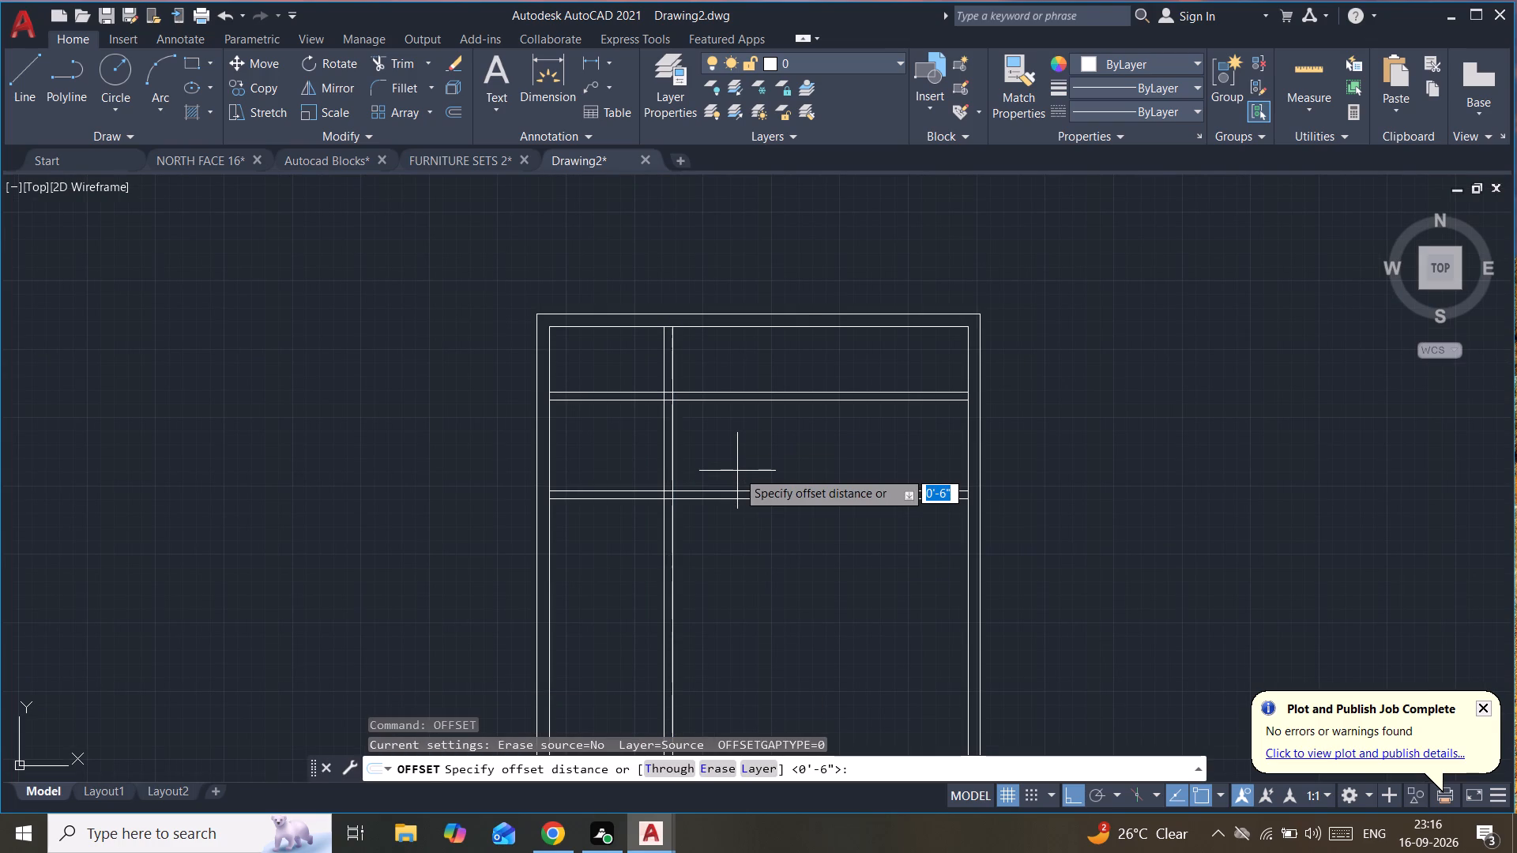
{"action": "type", "text": "10'"}
{"action": "key", "text": "6"}
{"action": "key", "text": "shift+quotedbl"}
{"action": "key", "text": "Return"}
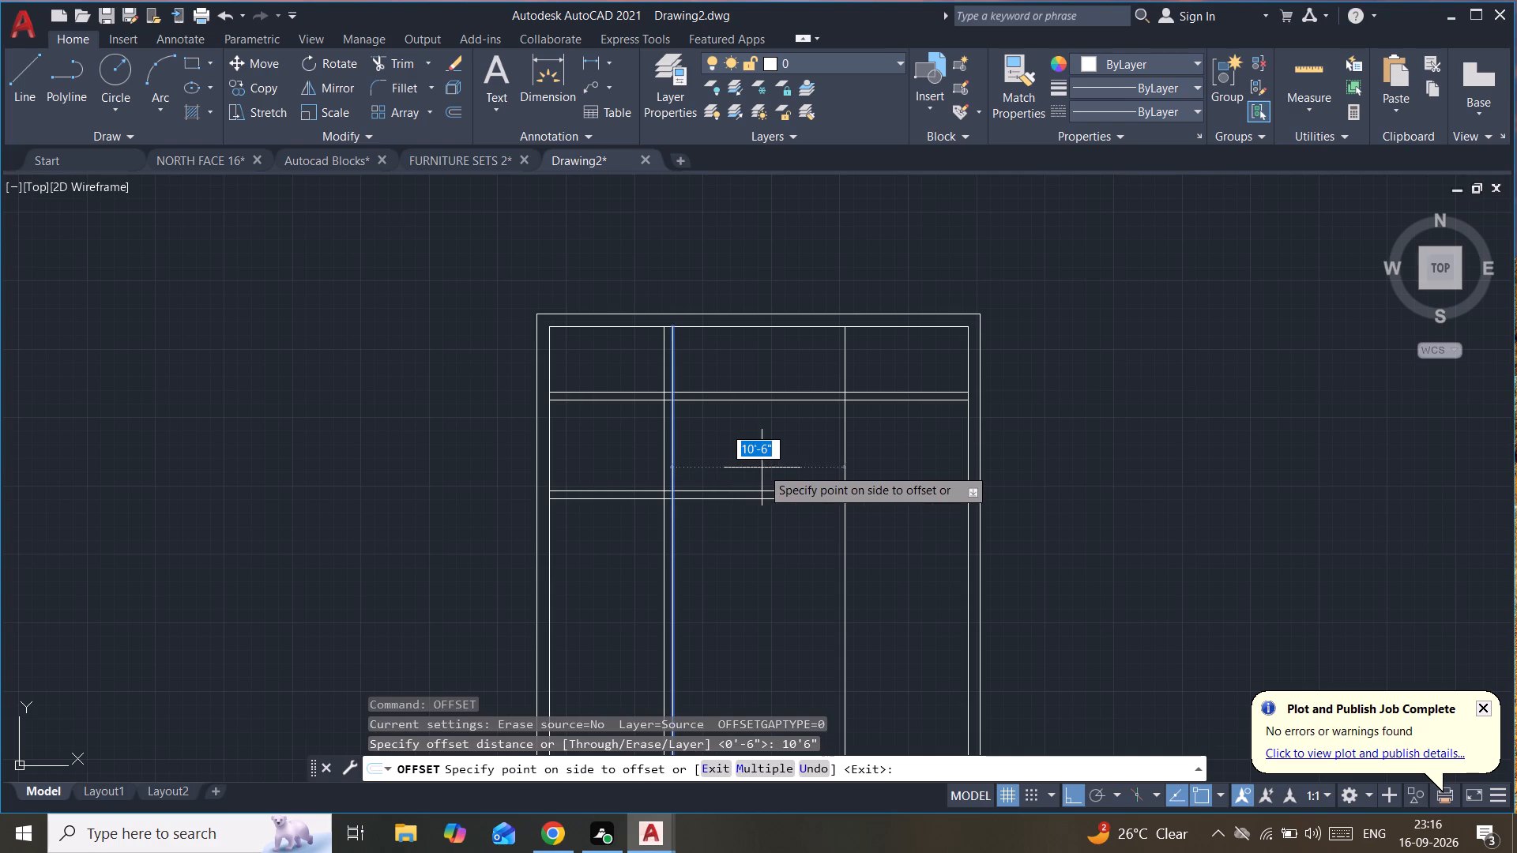
{"action": "left_click", "coordinate": [774, 468]}
{"action": "key", "text": "Escape"}
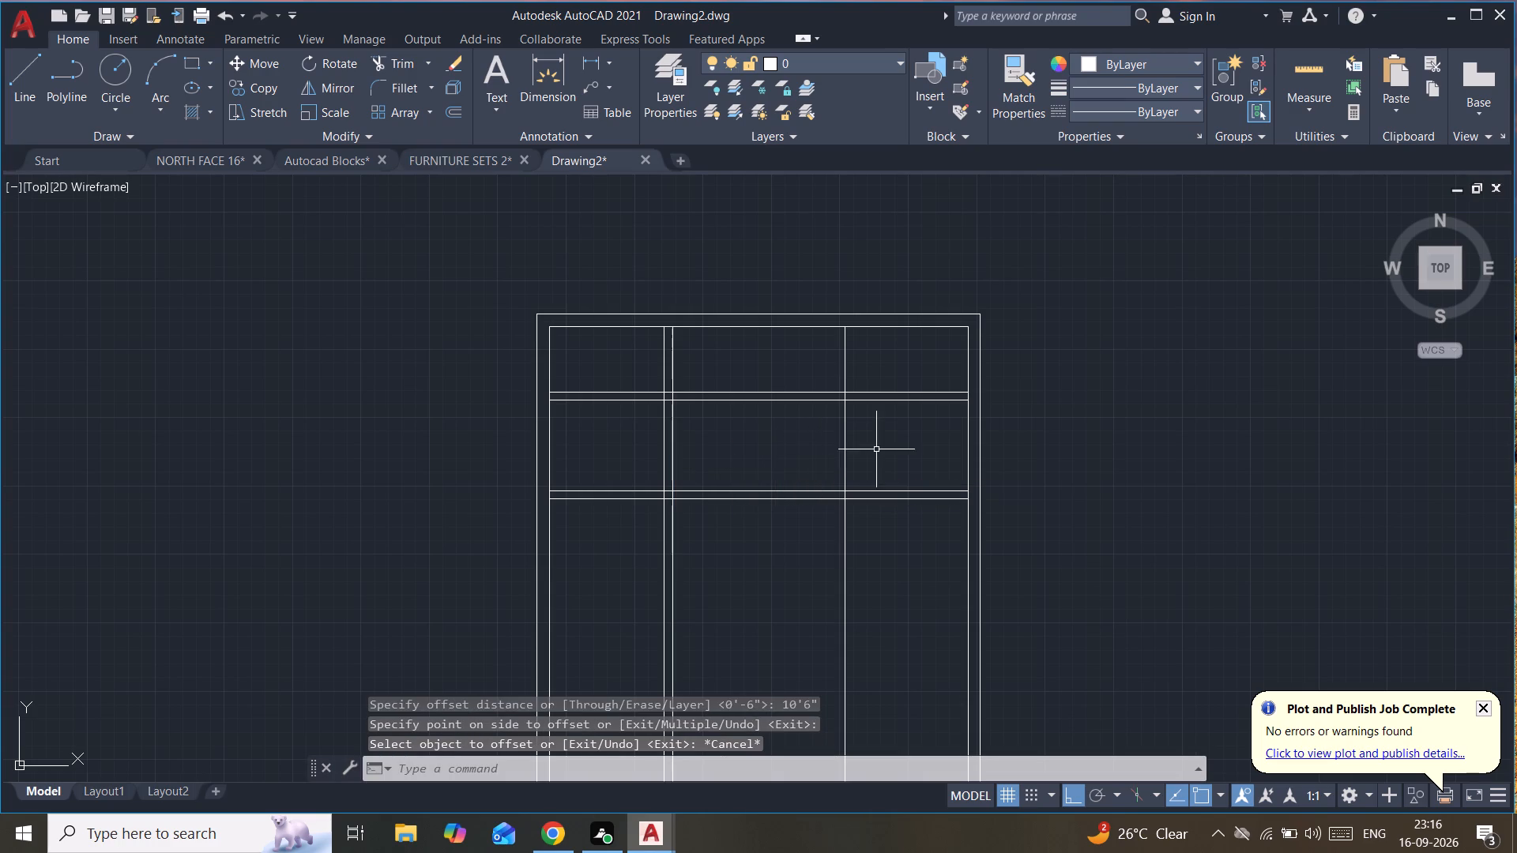
Offset the newest vertical partition line 6" to the right to form the second vertical interior wall.
{"action": "left_click", "coordinate": [869, 426]}
{"action": "left_click", "coordinate": [791, 445]}
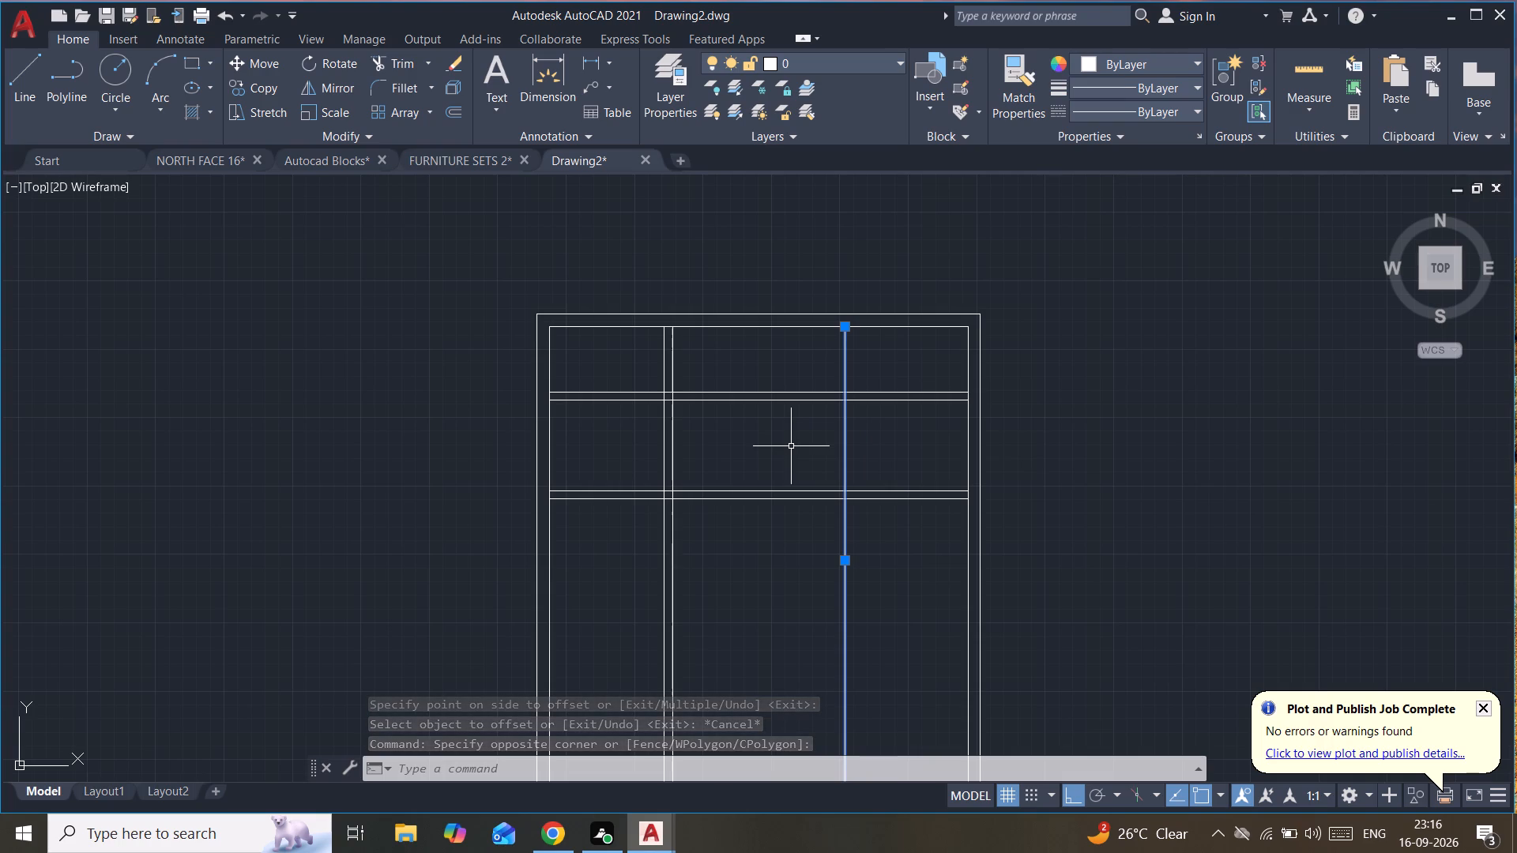
{"action": "type", "text": "of"}
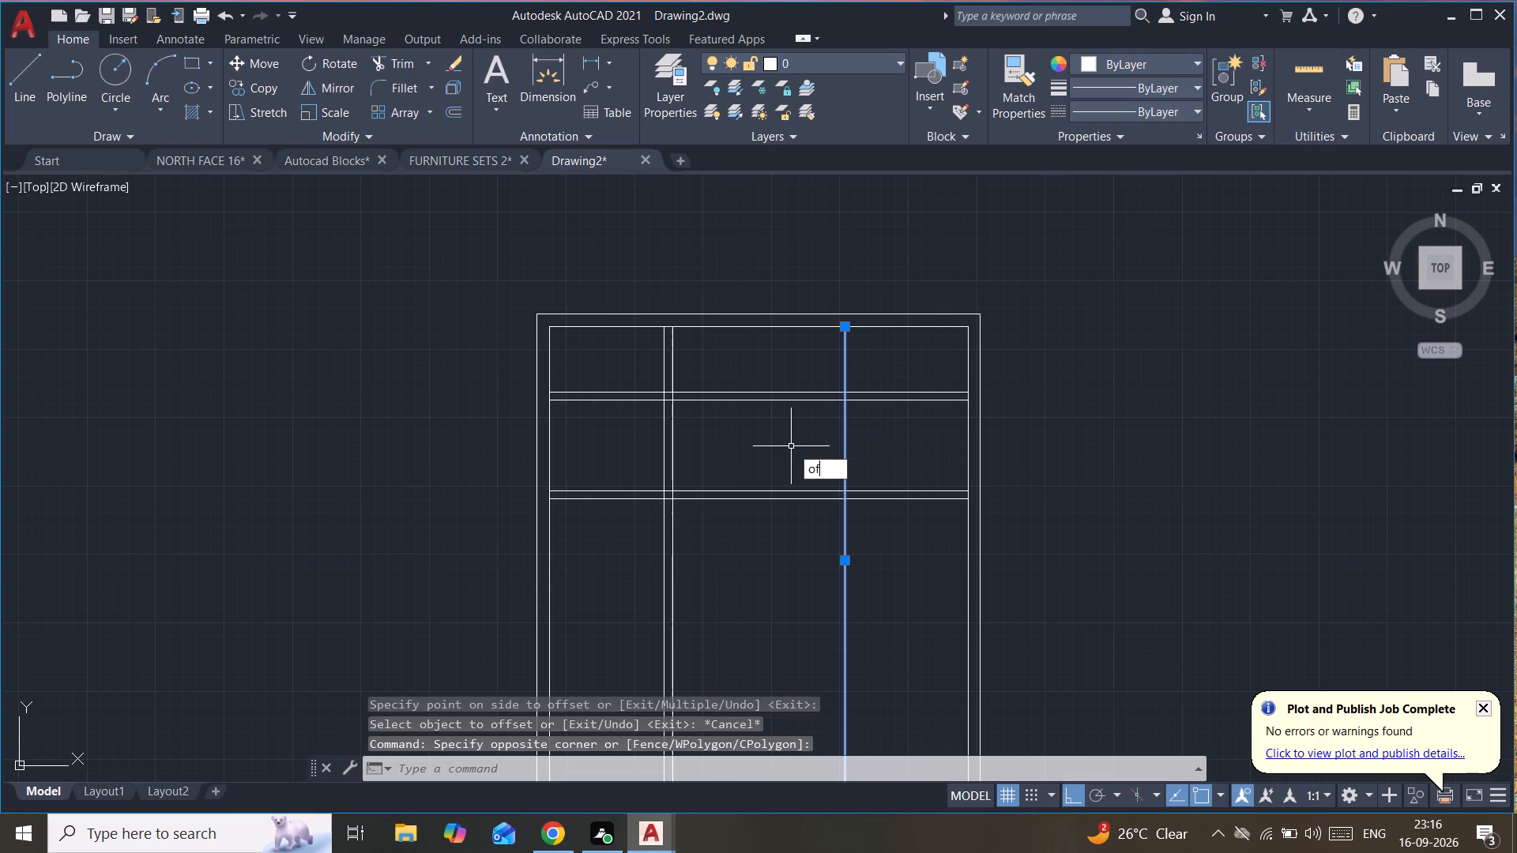
{"action": "key", "text": "Return"}
{"action": "key", "text": "6"}
{"action": "key", "text": "shift+quotedbl"}
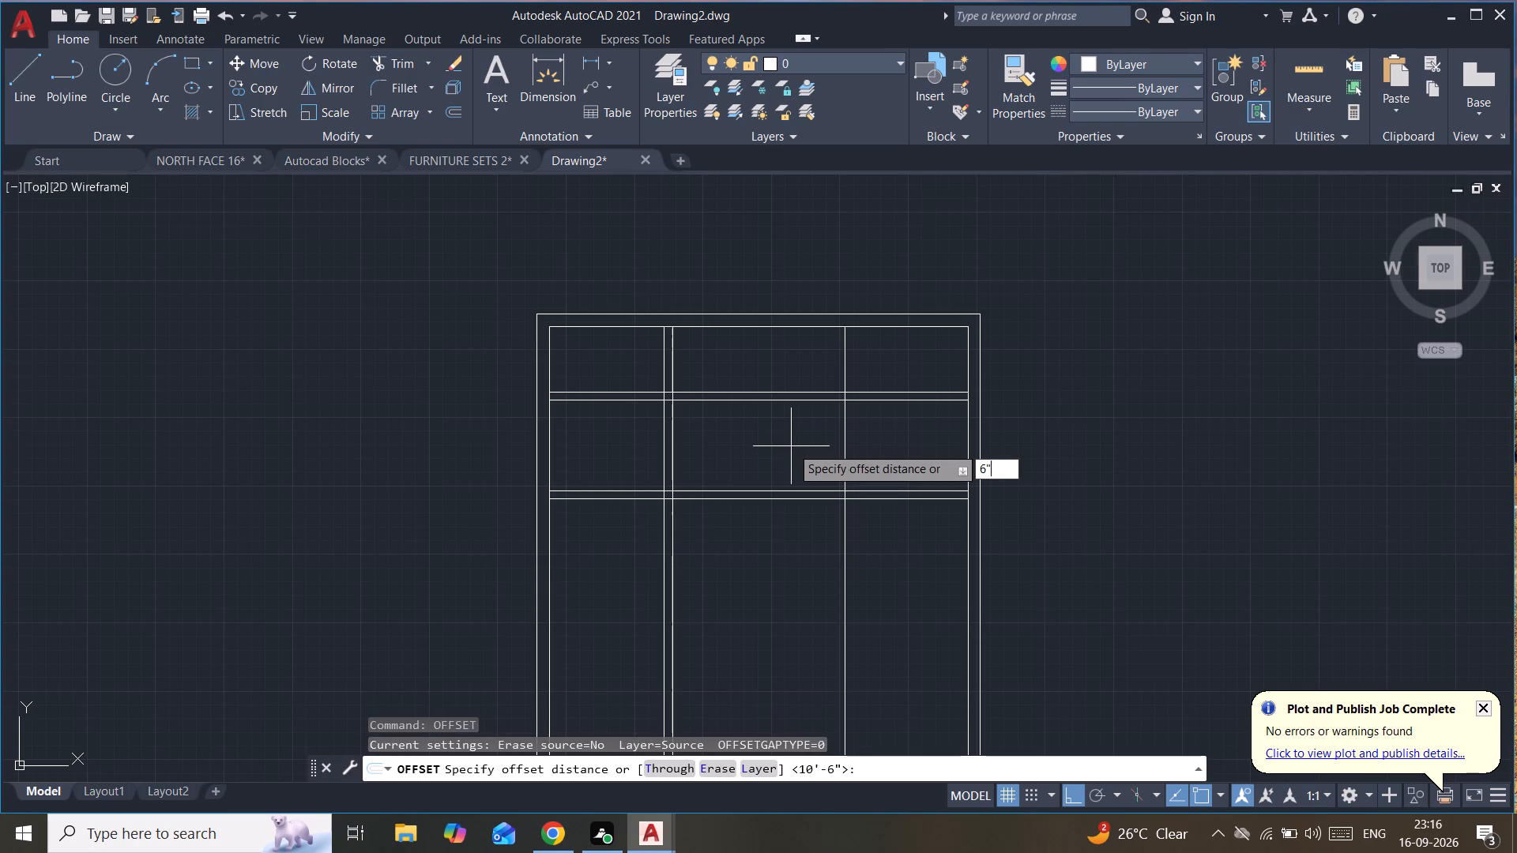
{"action": "key", "text": "Return"}
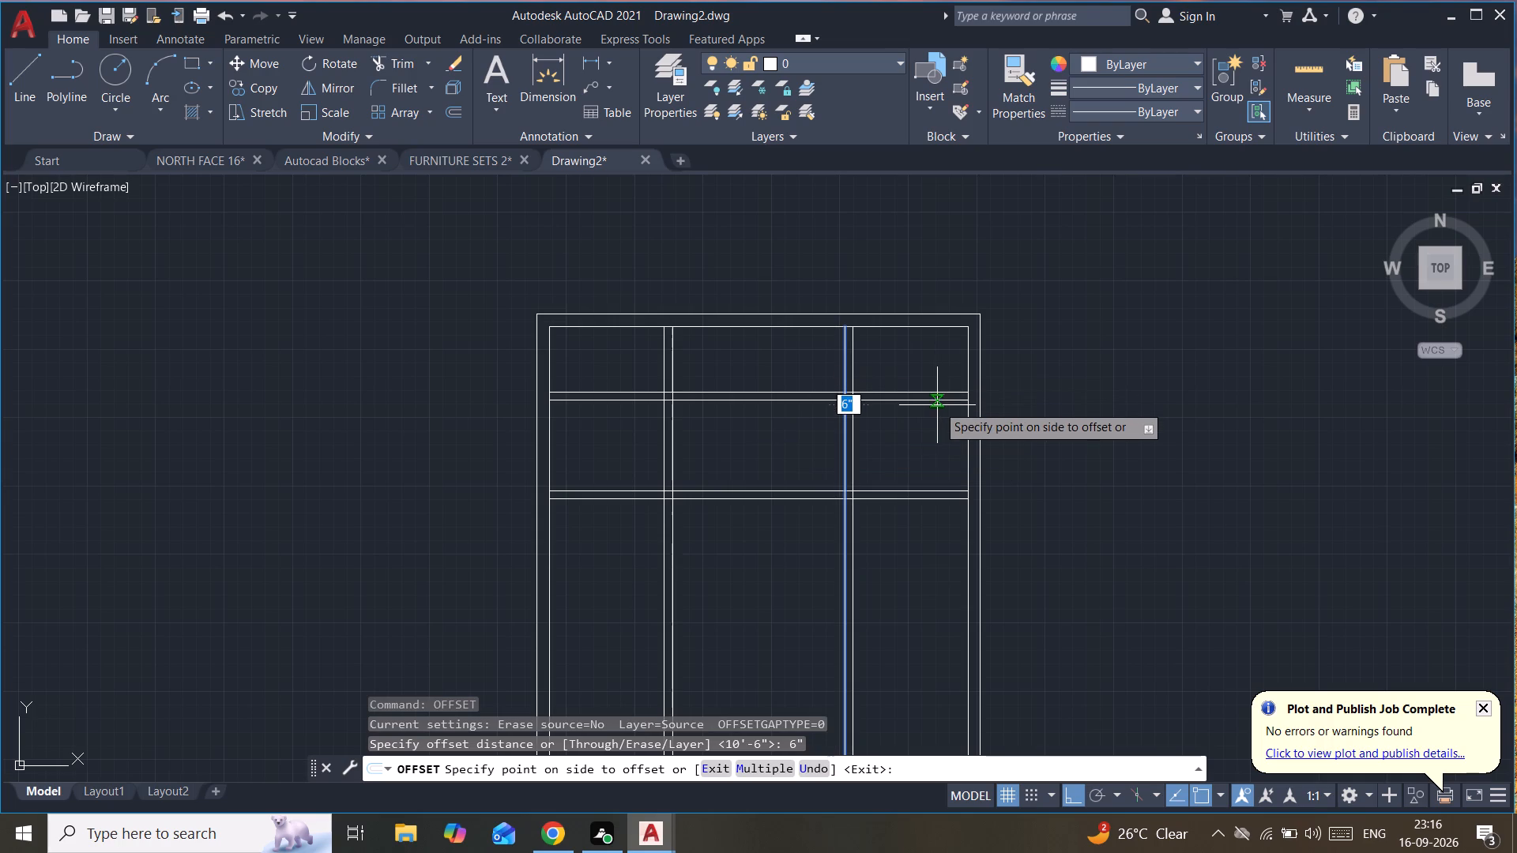
{"action": "left_click", "coordinate": [937, 417]}
{"action": "key", "text": "Escape"}
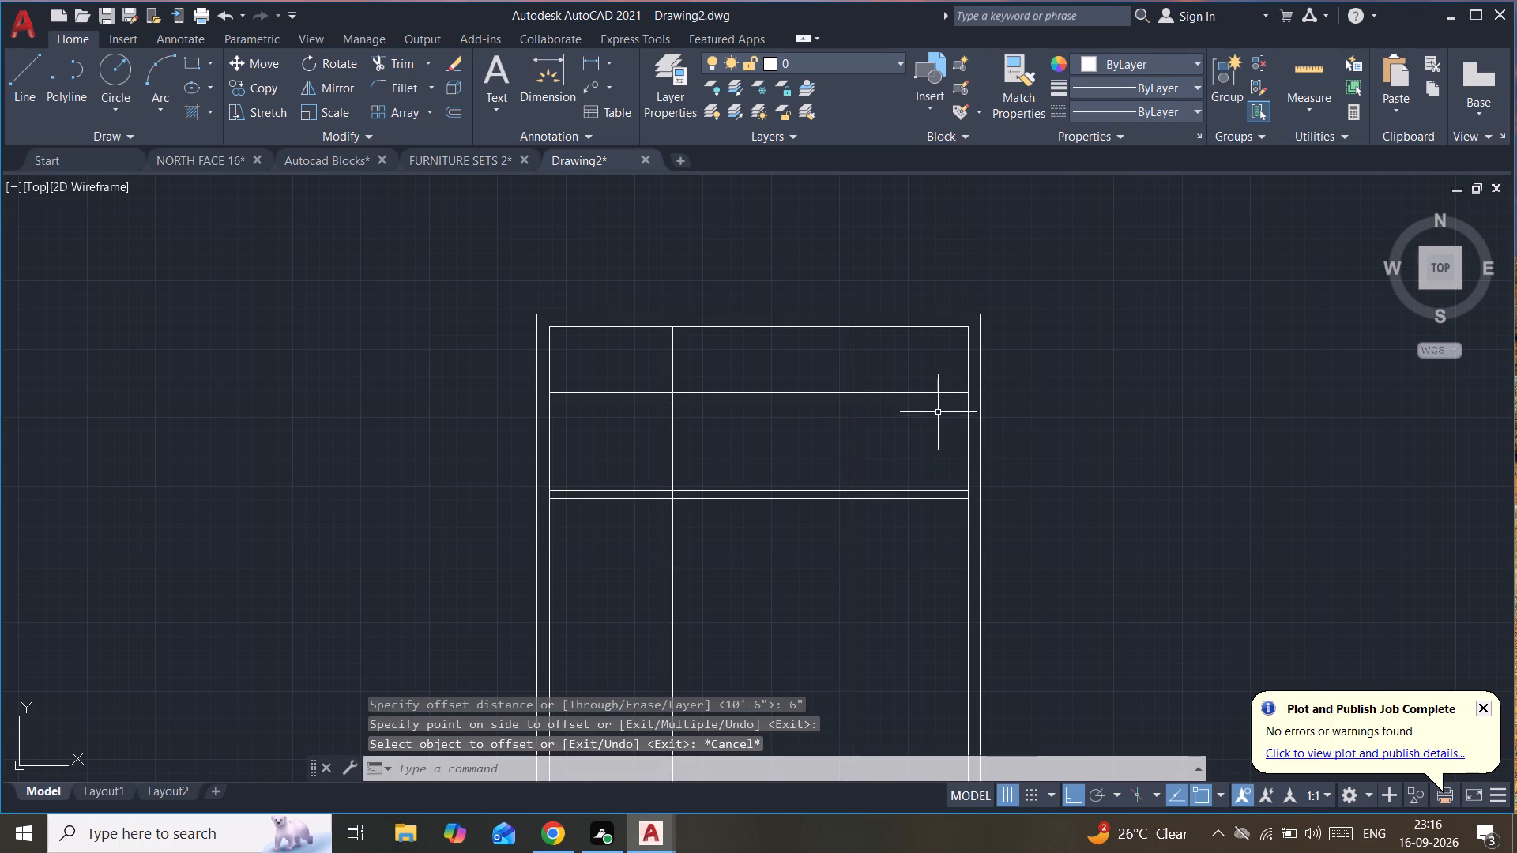
Measure the width and depth of the upper-right room between the interior walls.
{"action": "left_click", "coordinate": [1316, 86]}
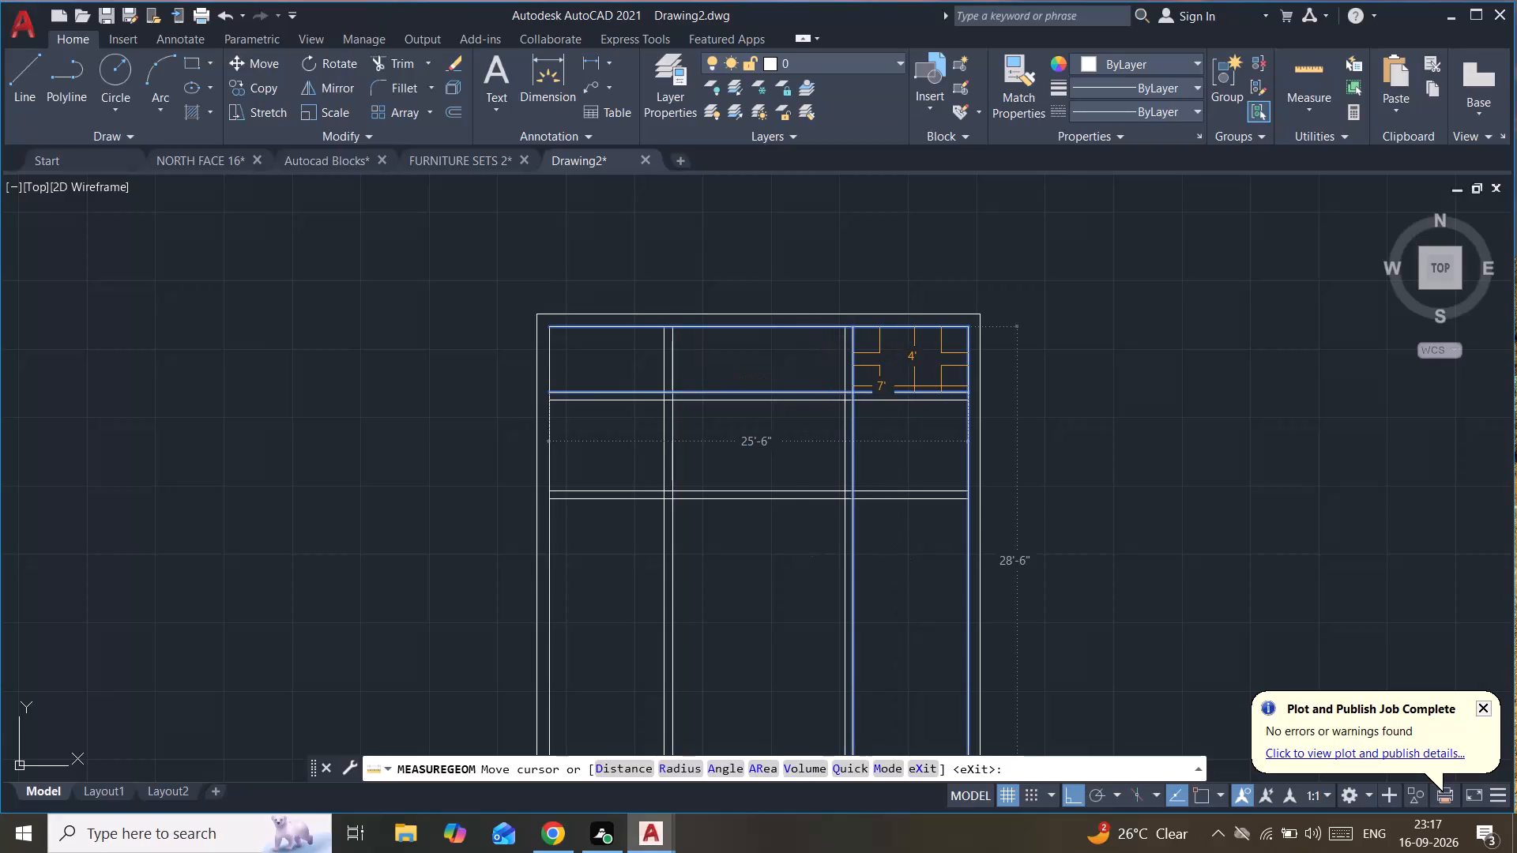
{"action": "key", "text": "Escape"}
{"action": "key", "text": "Escape"}
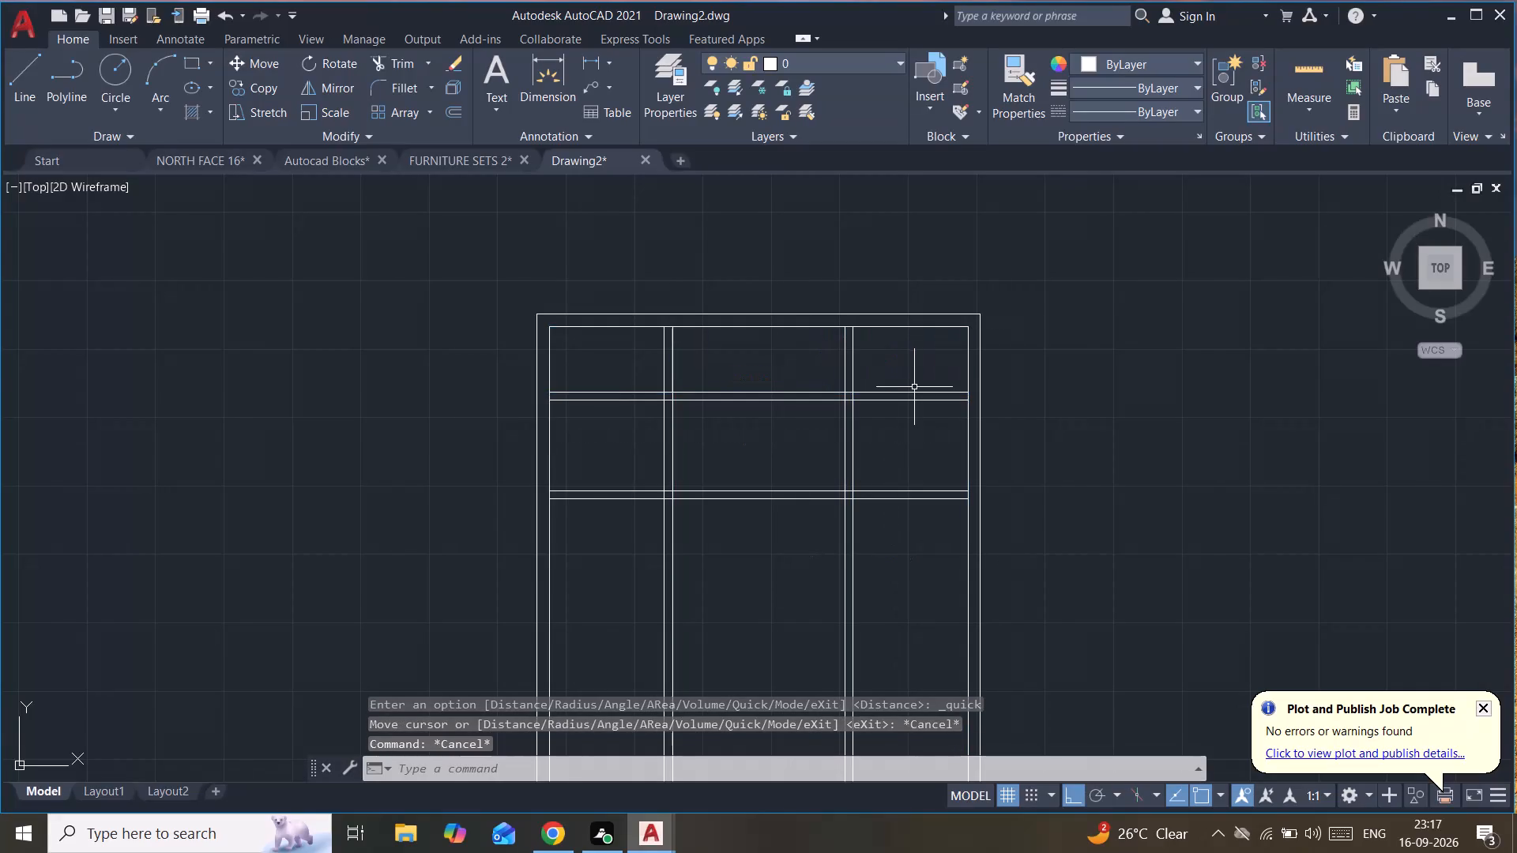
{"action": "key", "text": "Escape"}
{"action": "key", "text": "Escape"}
{"action": "key", "text": "Escape"}
{"action": "key", "text": "Escape"}
{"action": "key", "text": "Escape"}
{"action": "key", "text": "Escape"}
{"action": "key", "text": "Escape"}
{"action": "key", "text": "Escape"}
{"action": "key", "text": "Escape"}
{"action": "key", "text": "Escape"}
{"action": "key", "text": "Escape"}
{"action": "key", "text": "Escape"}
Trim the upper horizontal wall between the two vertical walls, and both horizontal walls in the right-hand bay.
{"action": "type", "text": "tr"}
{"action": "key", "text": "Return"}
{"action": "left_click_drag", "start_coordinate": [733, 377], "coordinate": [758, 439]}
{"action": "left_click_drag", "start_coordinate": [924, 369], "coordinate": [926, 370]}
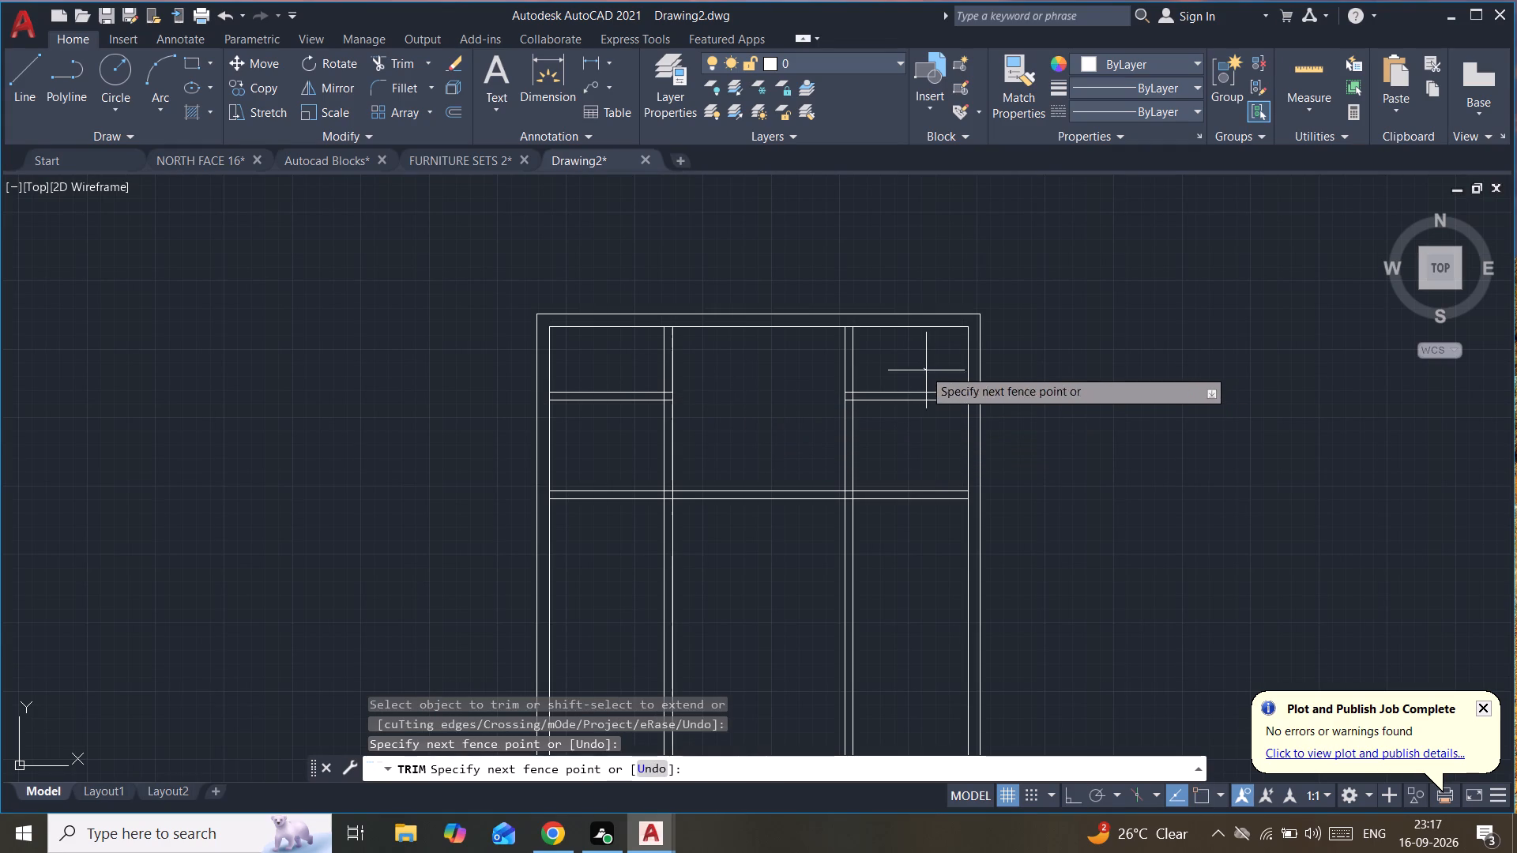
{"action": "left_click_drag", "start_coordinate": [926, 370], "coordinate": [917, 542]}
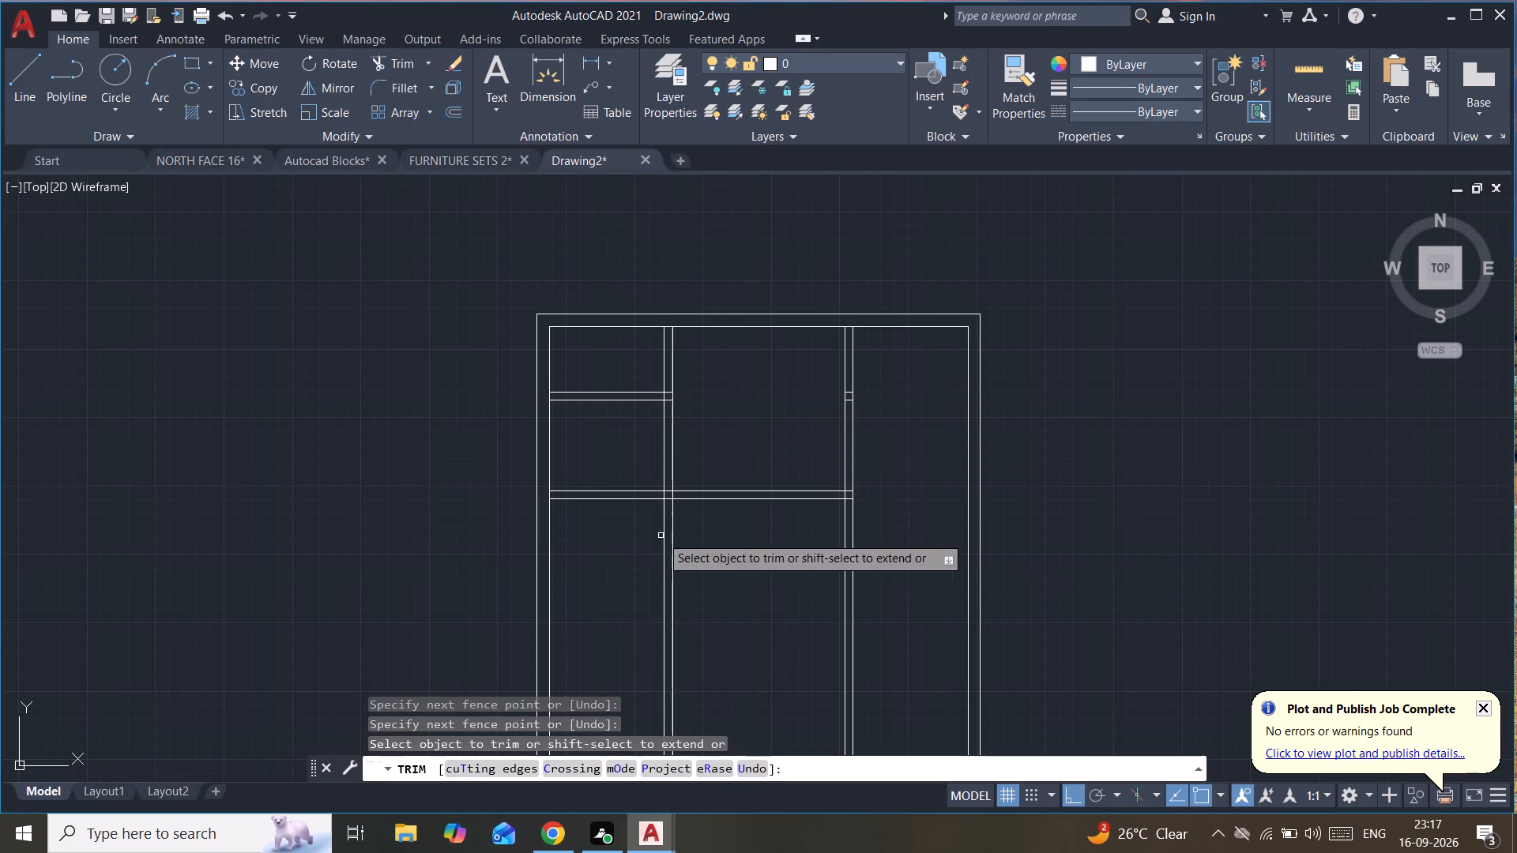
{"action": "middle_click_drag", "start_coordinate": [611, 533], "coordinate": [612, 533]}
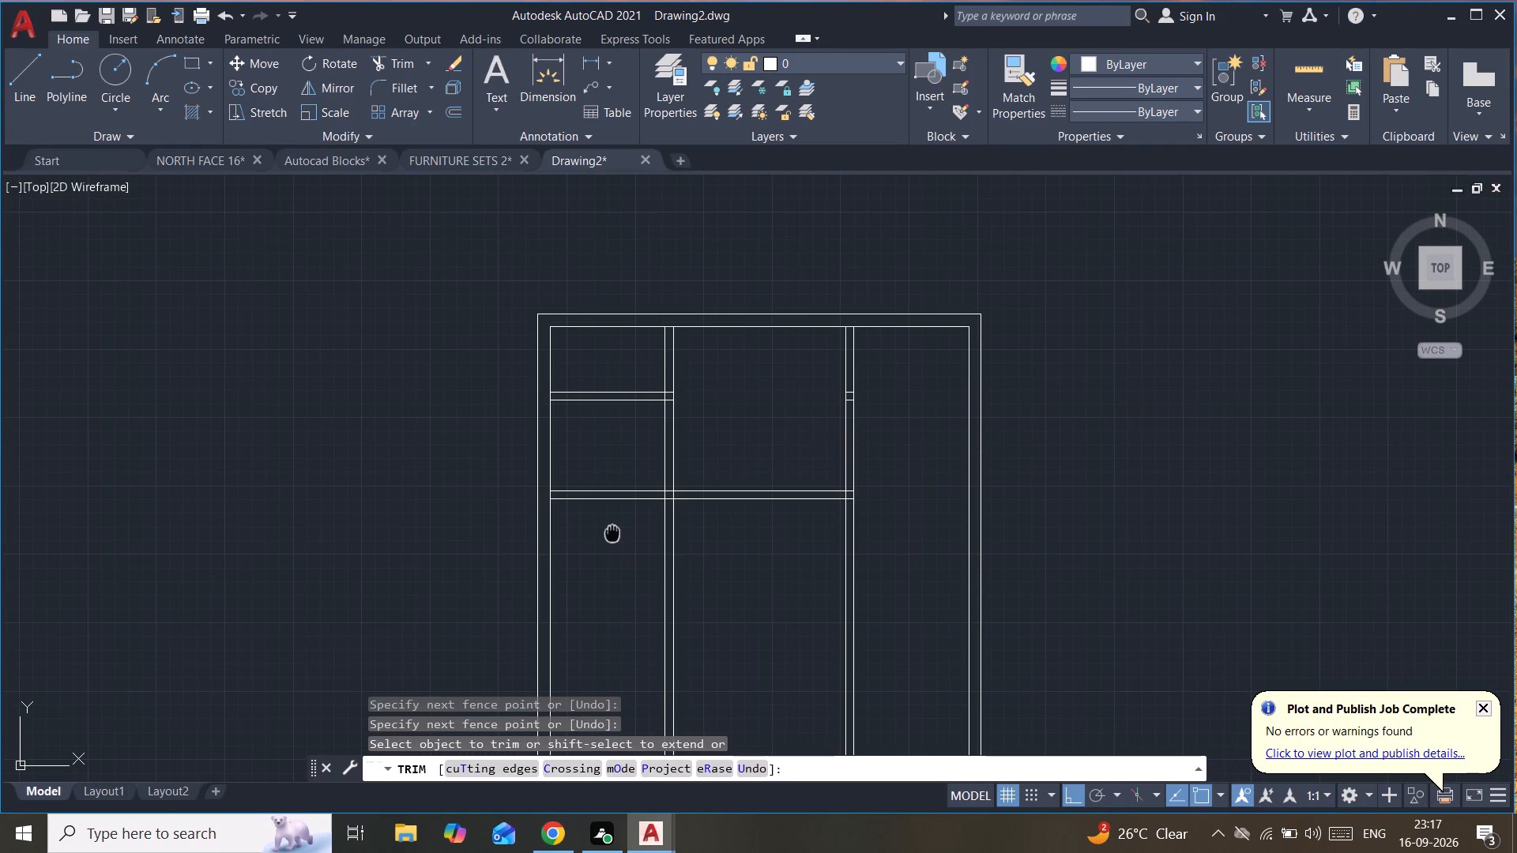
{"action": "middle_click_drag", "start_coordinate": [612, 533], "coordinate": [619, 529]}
Measure the width and depth of the upper-left room.
{"action": "left_click", "coordinate": [1300, 87]}
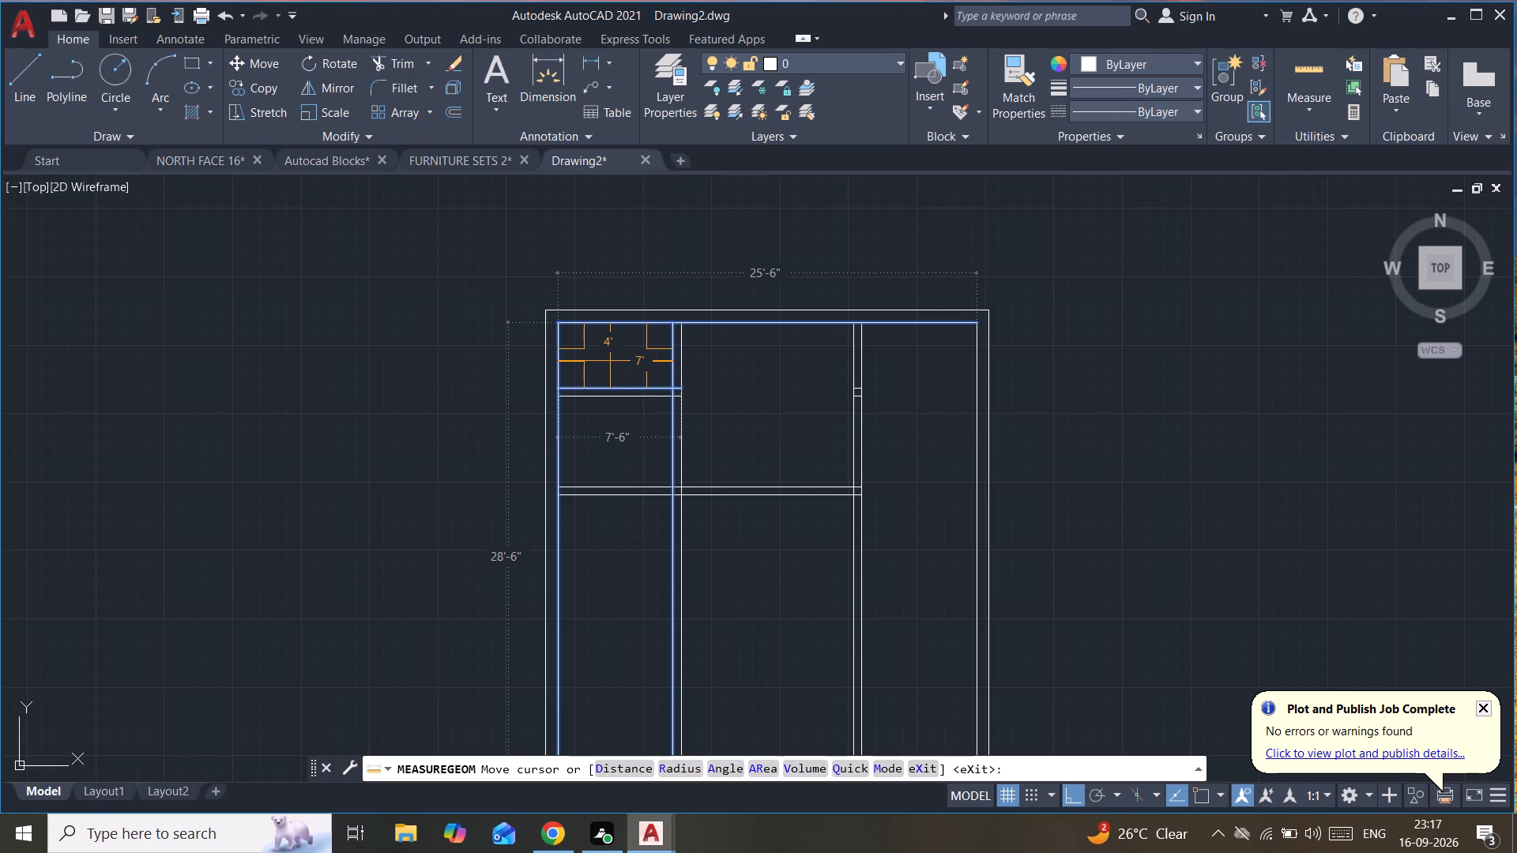
{"action": "key", "text": "Escape"}
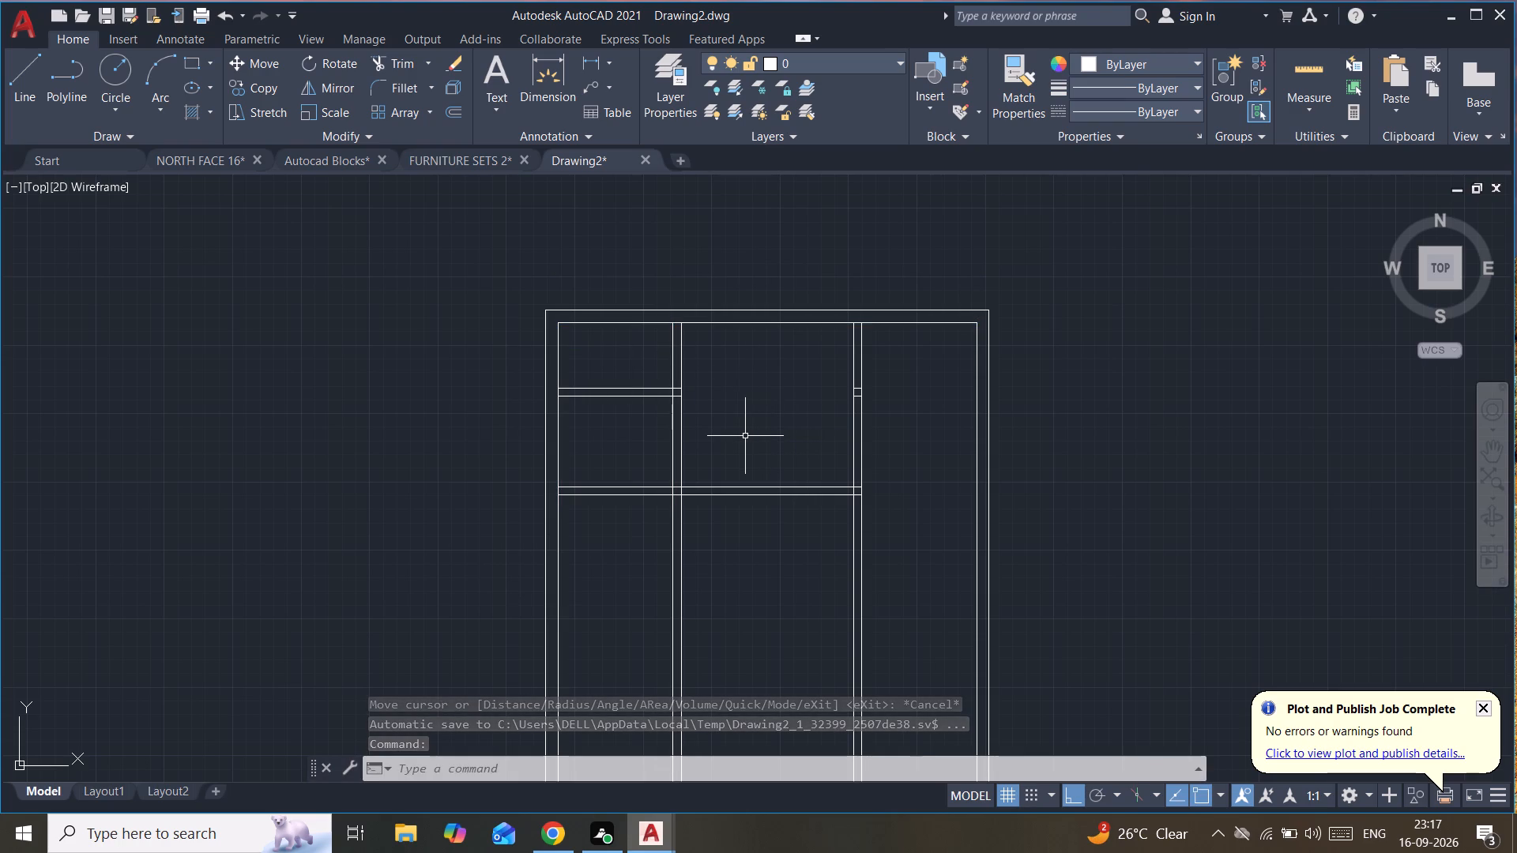
{"action": "left_click", "coordinate": [1312, 68]}
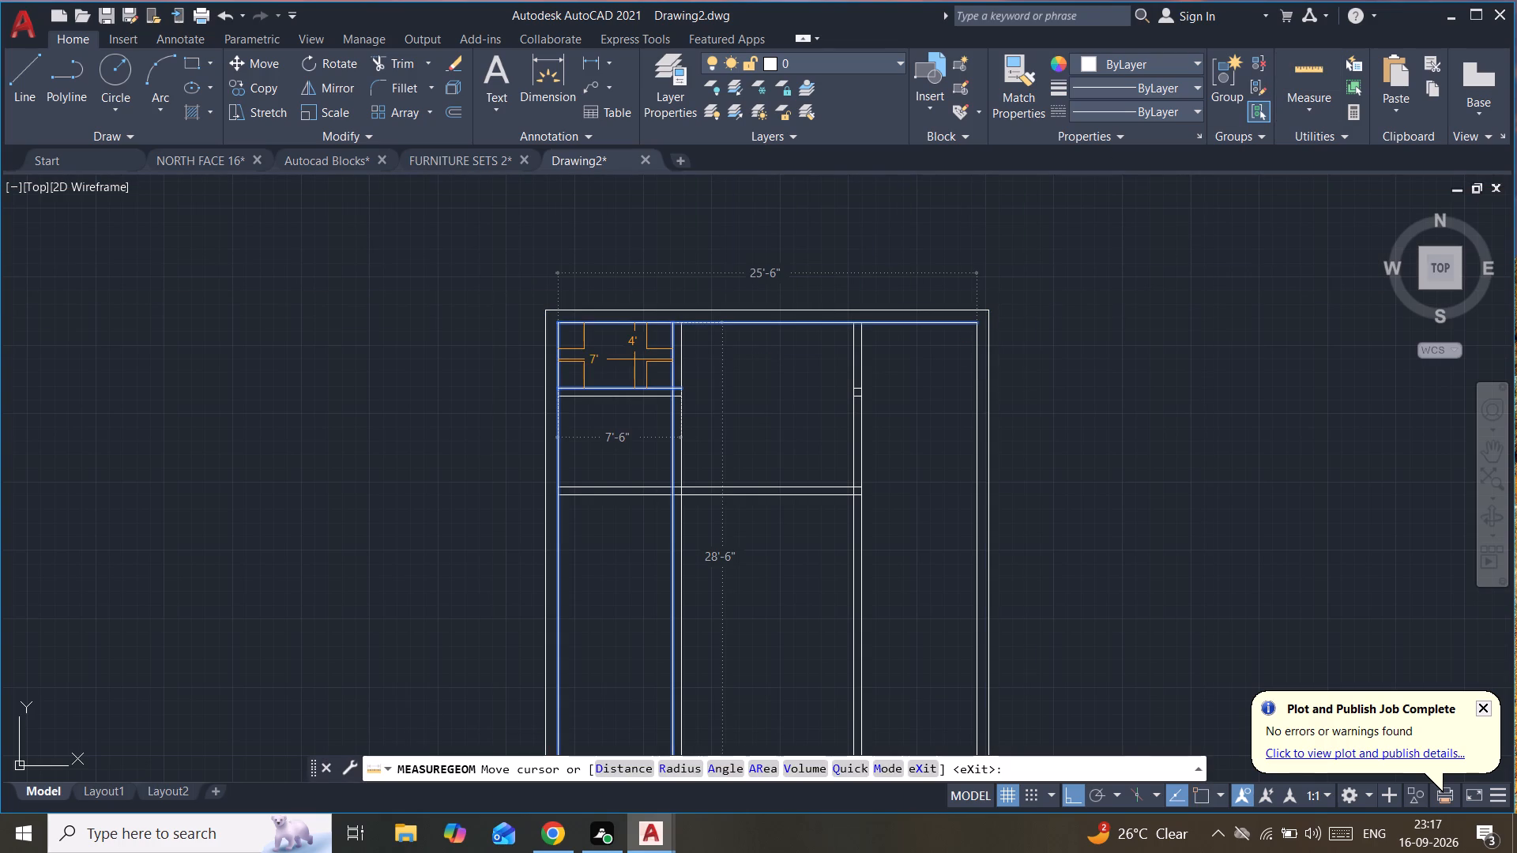
{"action": "key", "text": "Escape"}
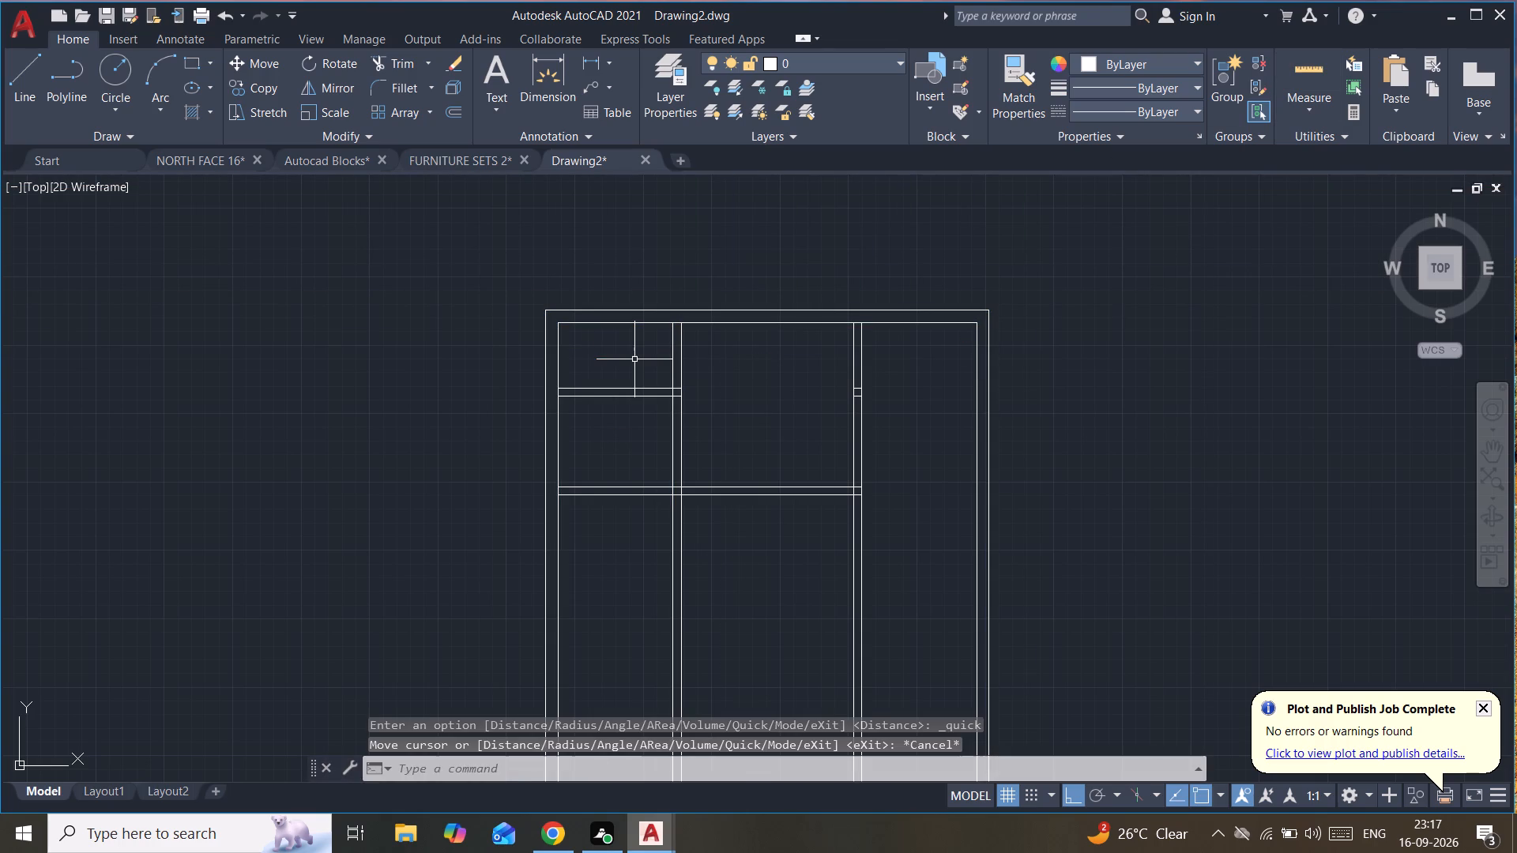
Erase all the interior wall lines, leaving only the outer walls of the plan.
{"action": "left_click", "coordinate": [634, 359]}
{"action": "left_click", "coordinate": [853, 385]}
{"action": "left_click", "coordinate": [920, 375]}
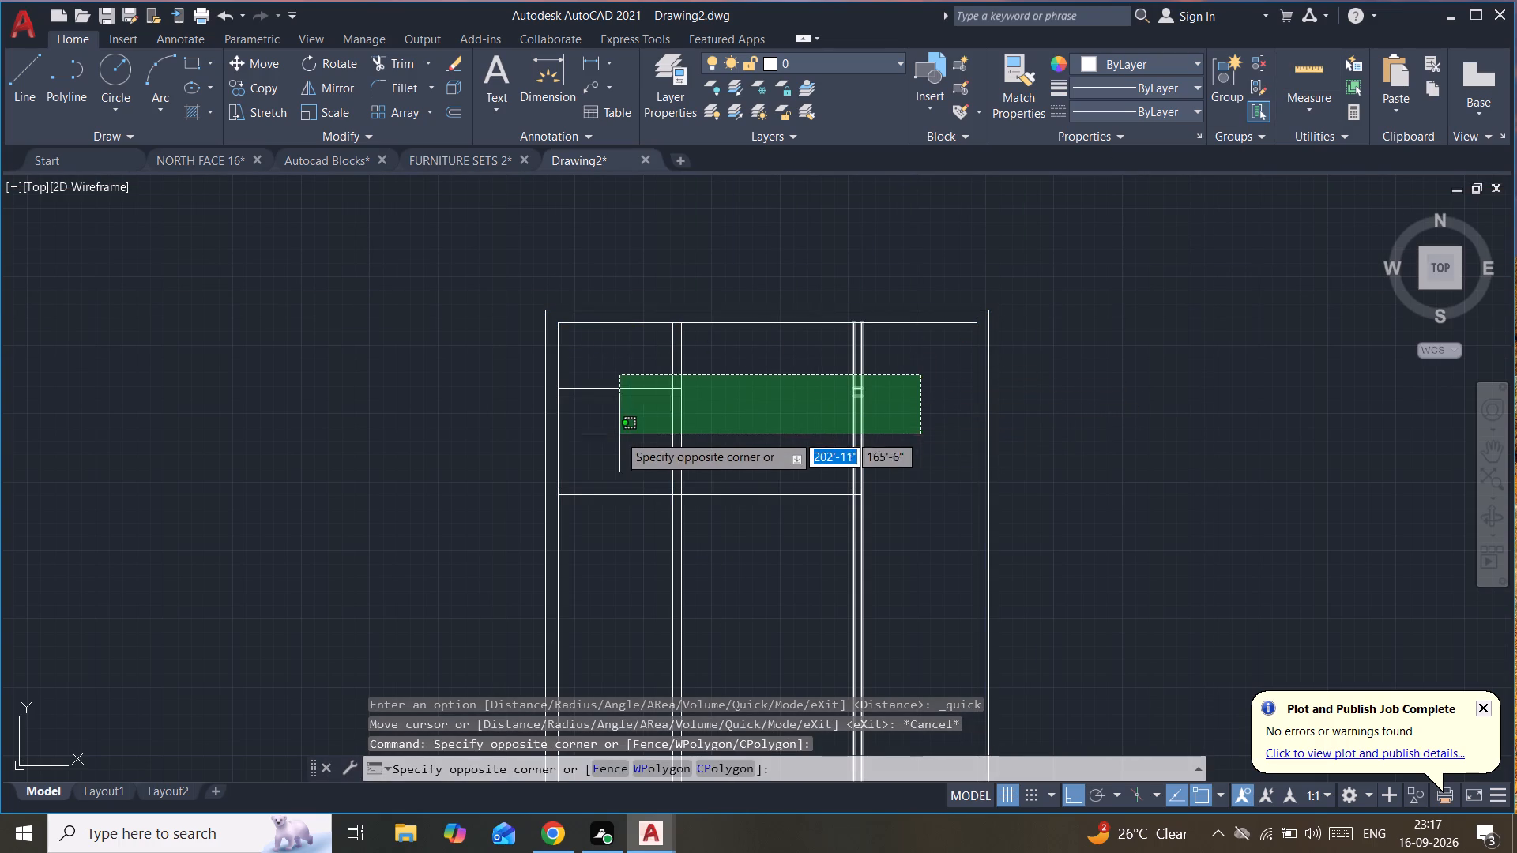
{"action": "left_click", "coordinate": [596, 443]}
{"action": "left_click_drag", "start_coordinate": [834, 449], "coordinate": [826, 459]}
{"action": "left_click", "coordinate": [651, 542]}
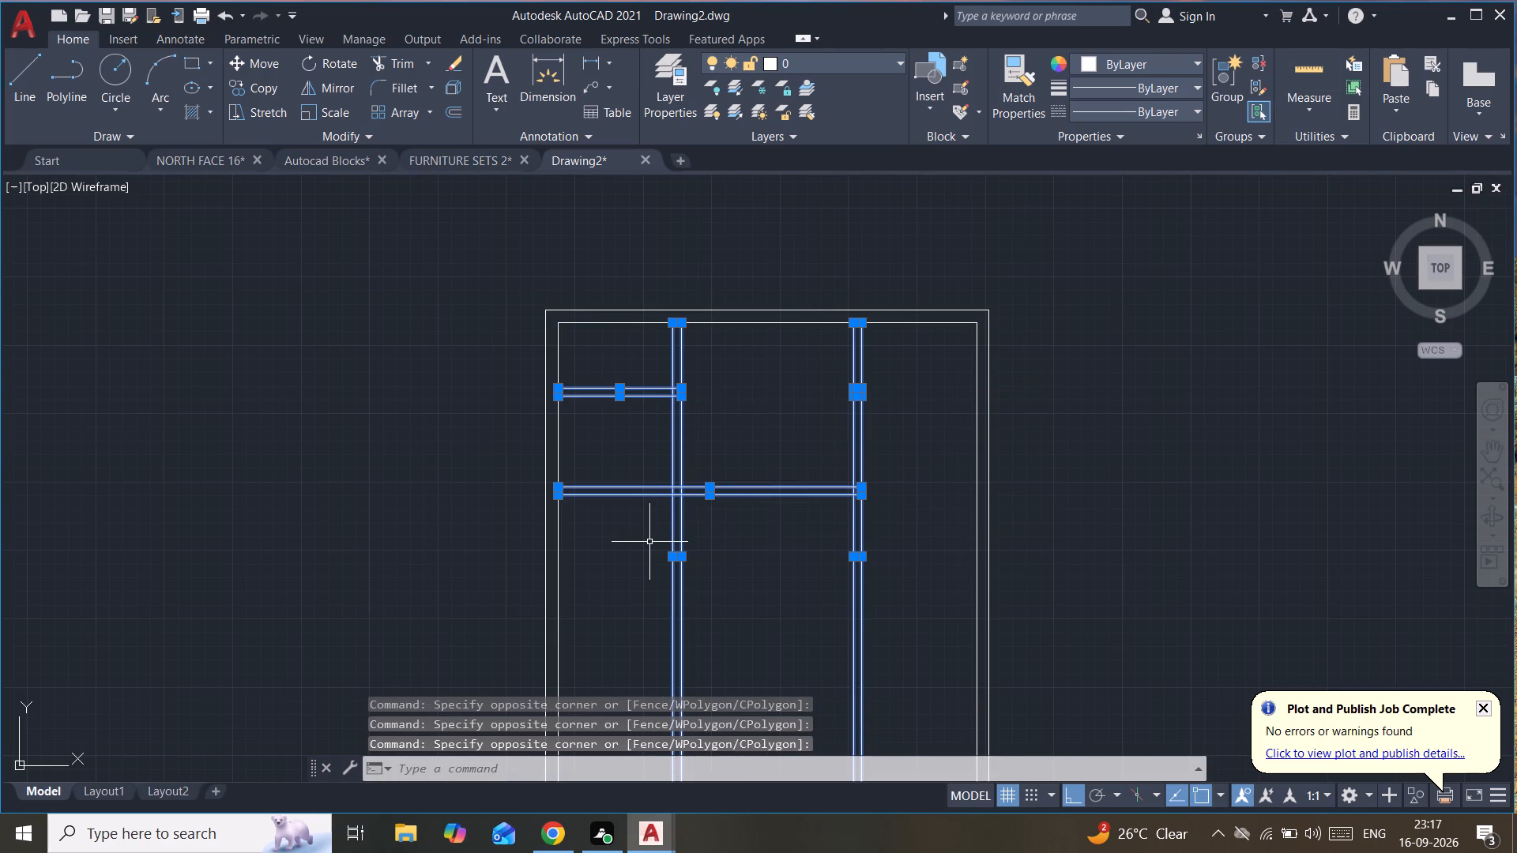
{"action": "key", "text": "Delete"}
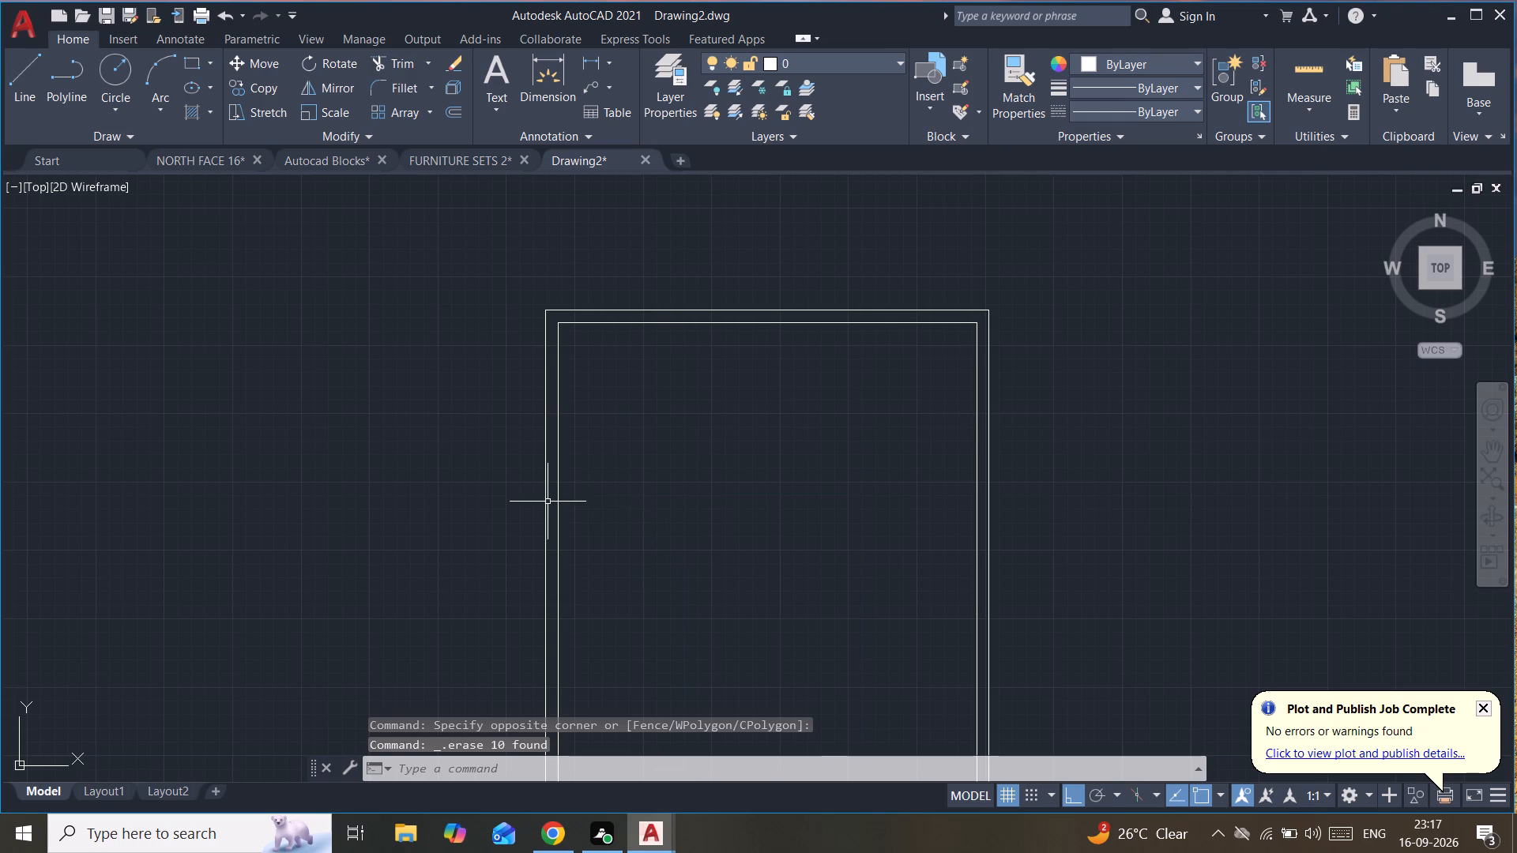
Offset the inner line of the left wall 4' to the right into the plan.
{"action": "left_click", "coordinate": [562, 505]}
{"action": "left_click", "coordinate": [550, 515]}
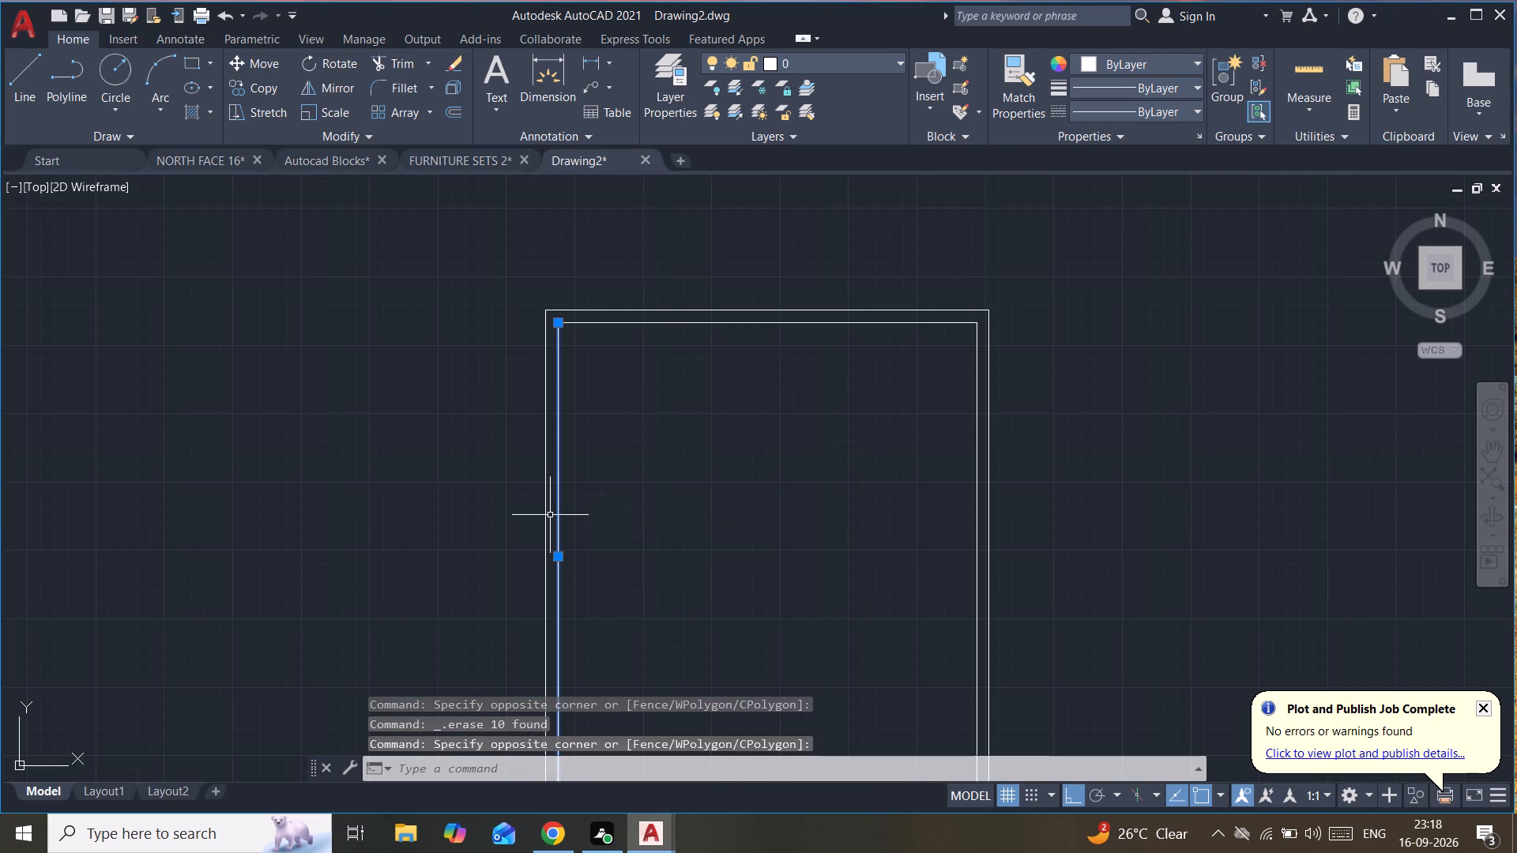
{"action": "type", "text": "of"}
{"action": "key", "text": "Return"}
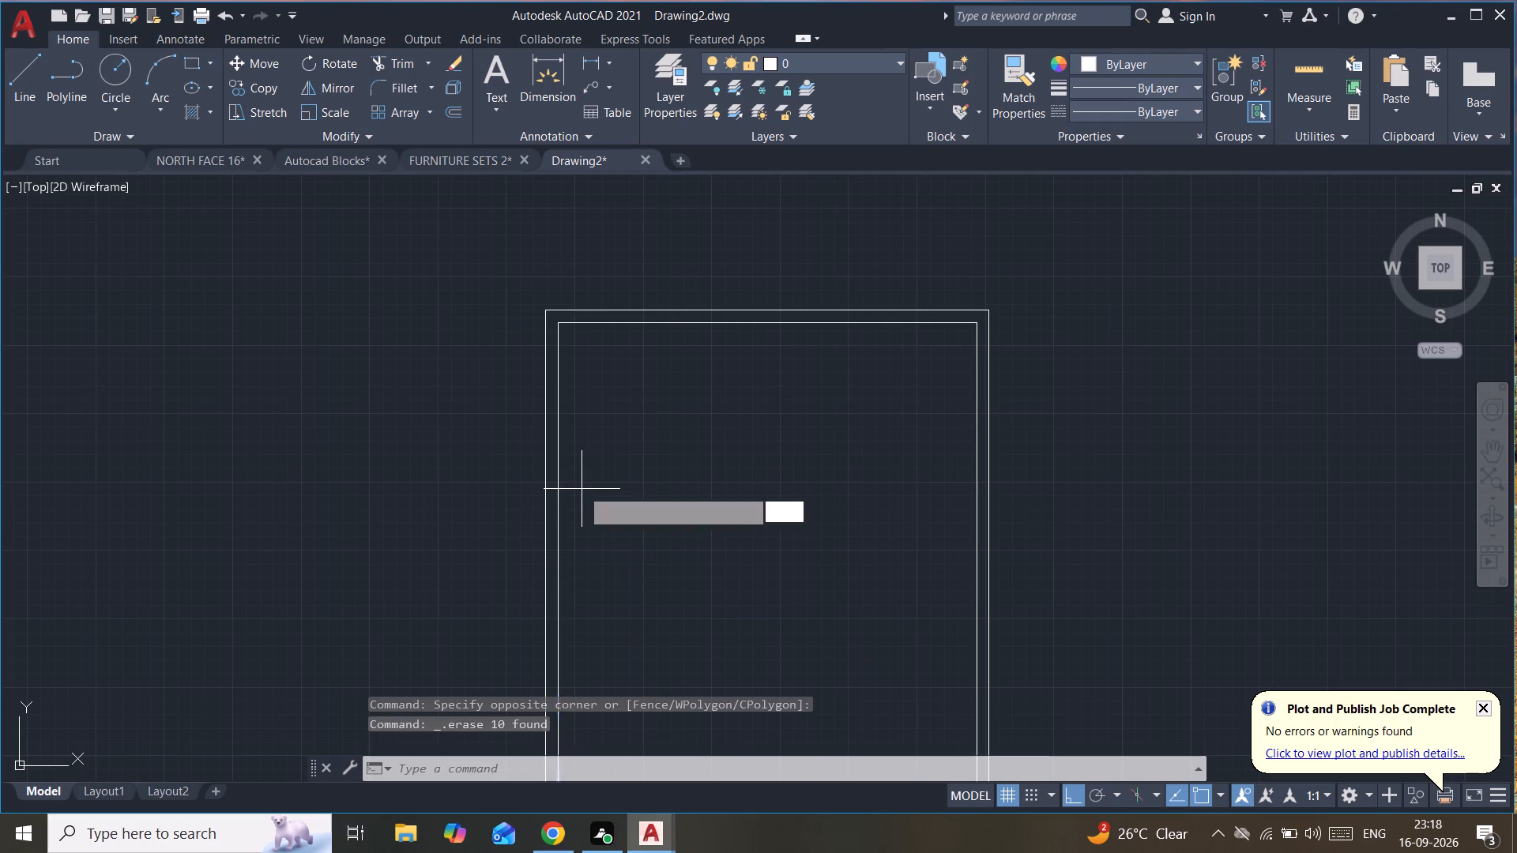
{"action": "type", "text": "4'"}
{"action": "key", "text": "Return"}
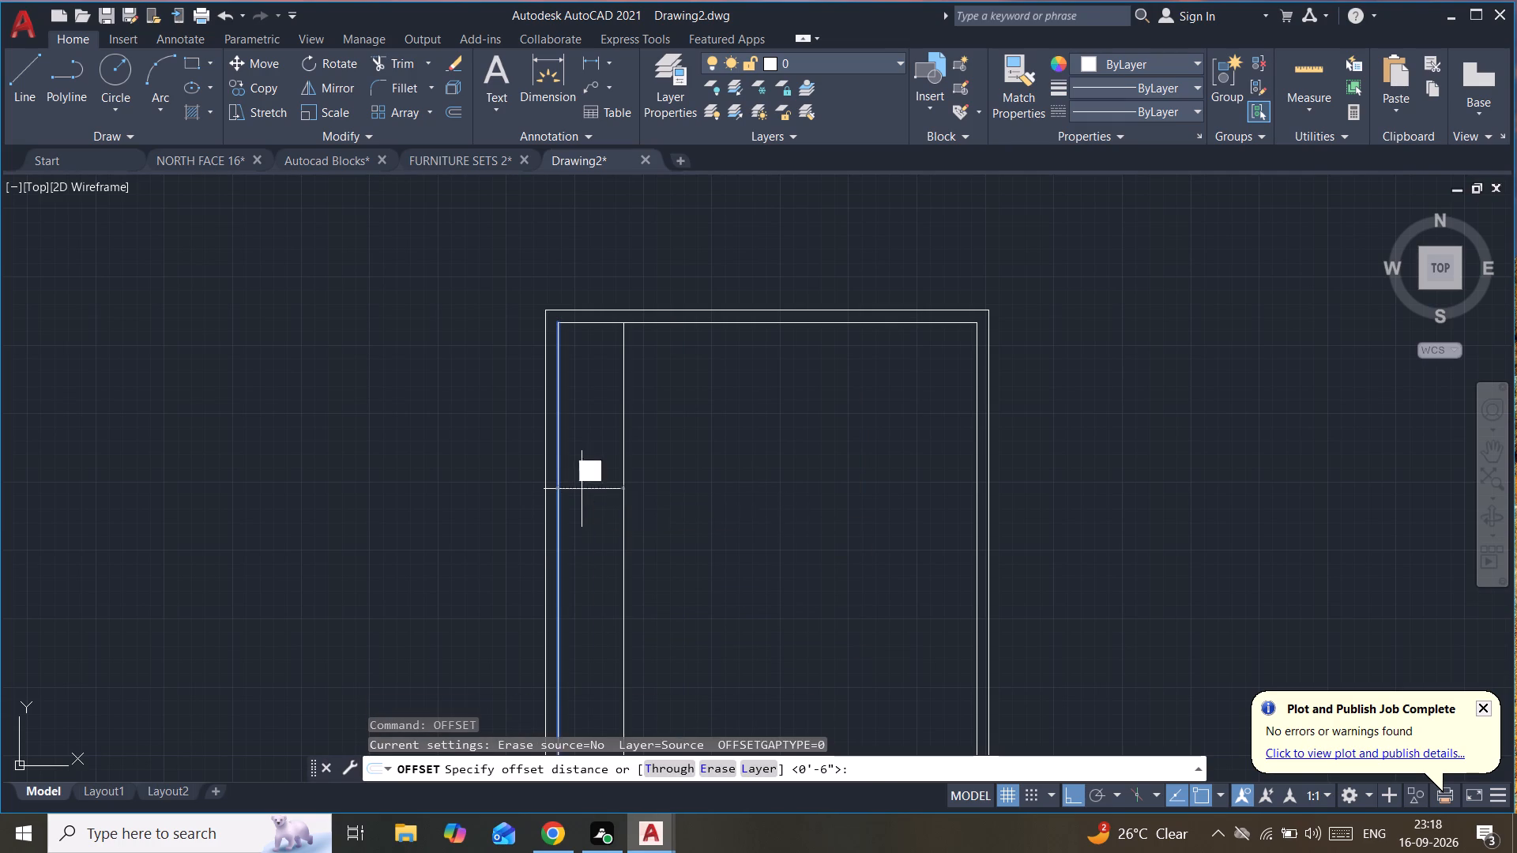
{"action": "left_click", "coordinate": [615, 488]}
{"action": "key", "text": "Escape"}
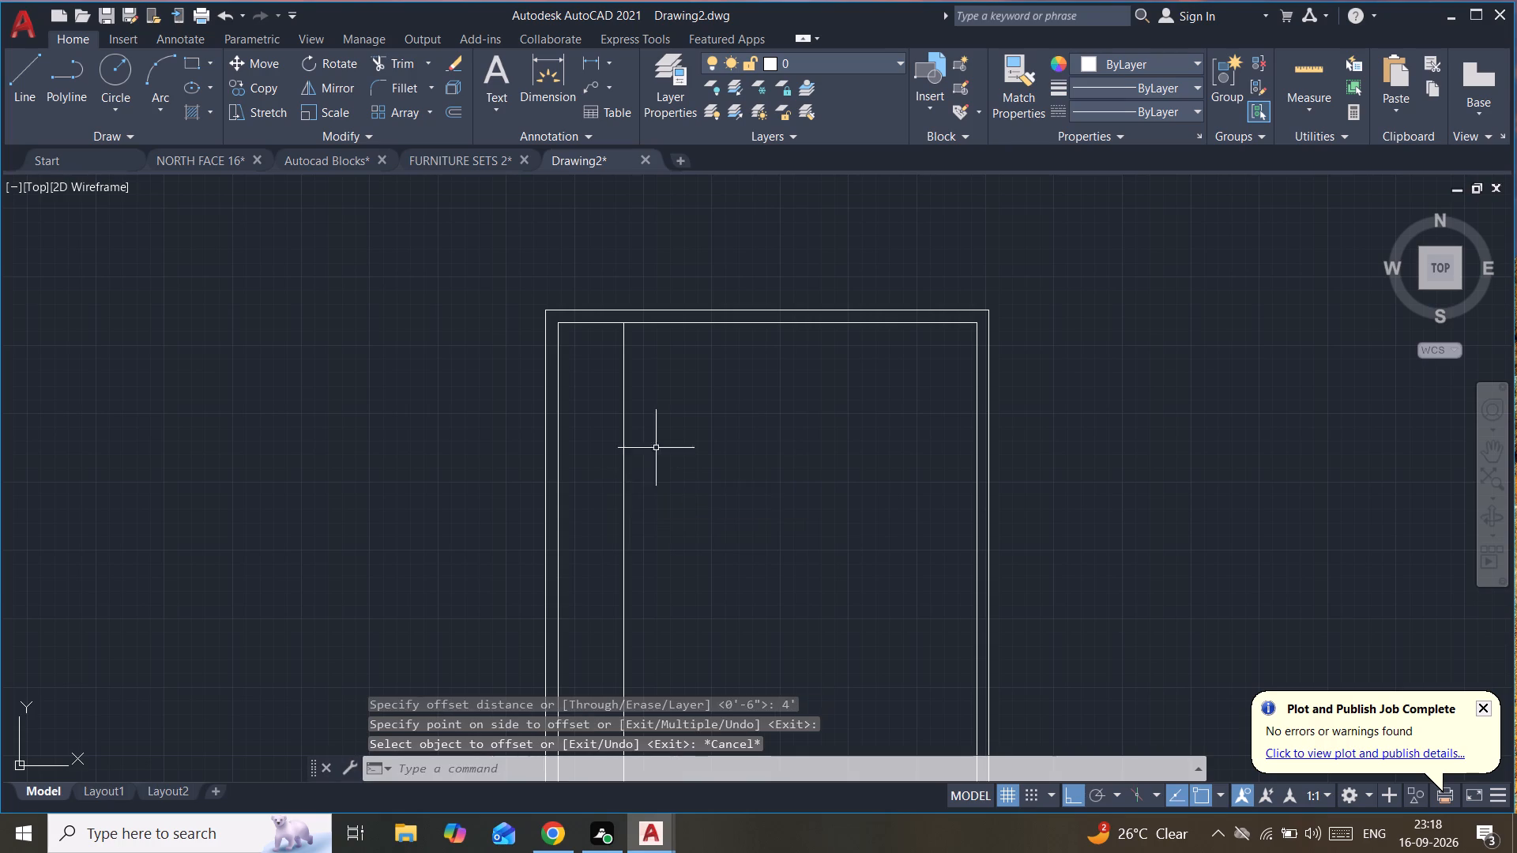
Offset the new vertical partition line 6" to the right to form the first vertical interior wall.
{"action": "left_click_drag", "start_coordinate": [668, 439], "coordinate": [615, 471]}
{"action": "left_click", "coordinate": [565, 535]}
{"action": "type", "text": "of"}
{"action": "key", "text": "Return"}
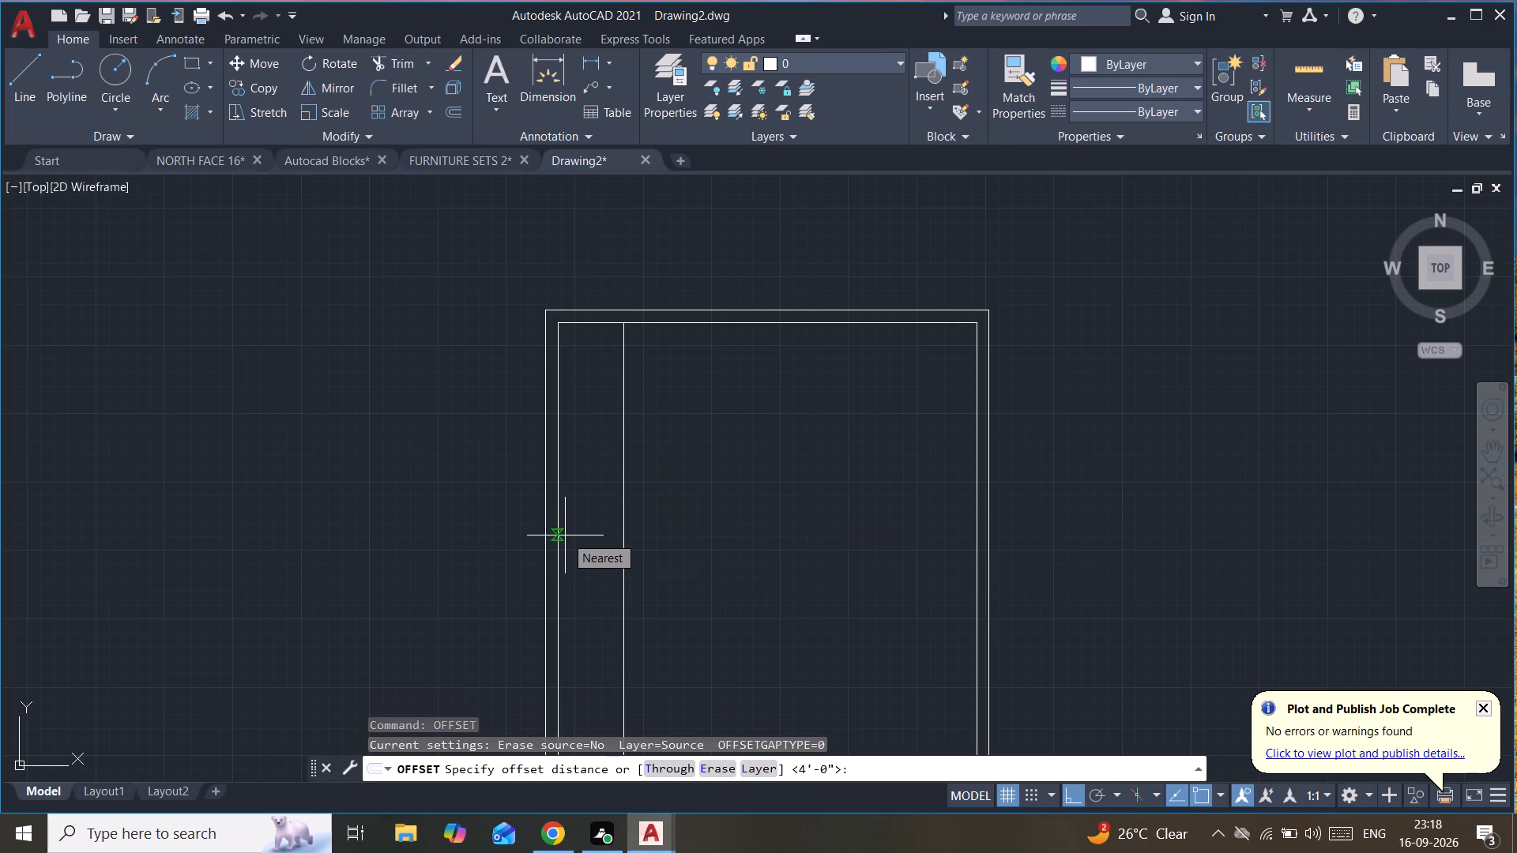
{"action": "type", "text": "6\""}
{"action": "key", "text": "Return"}
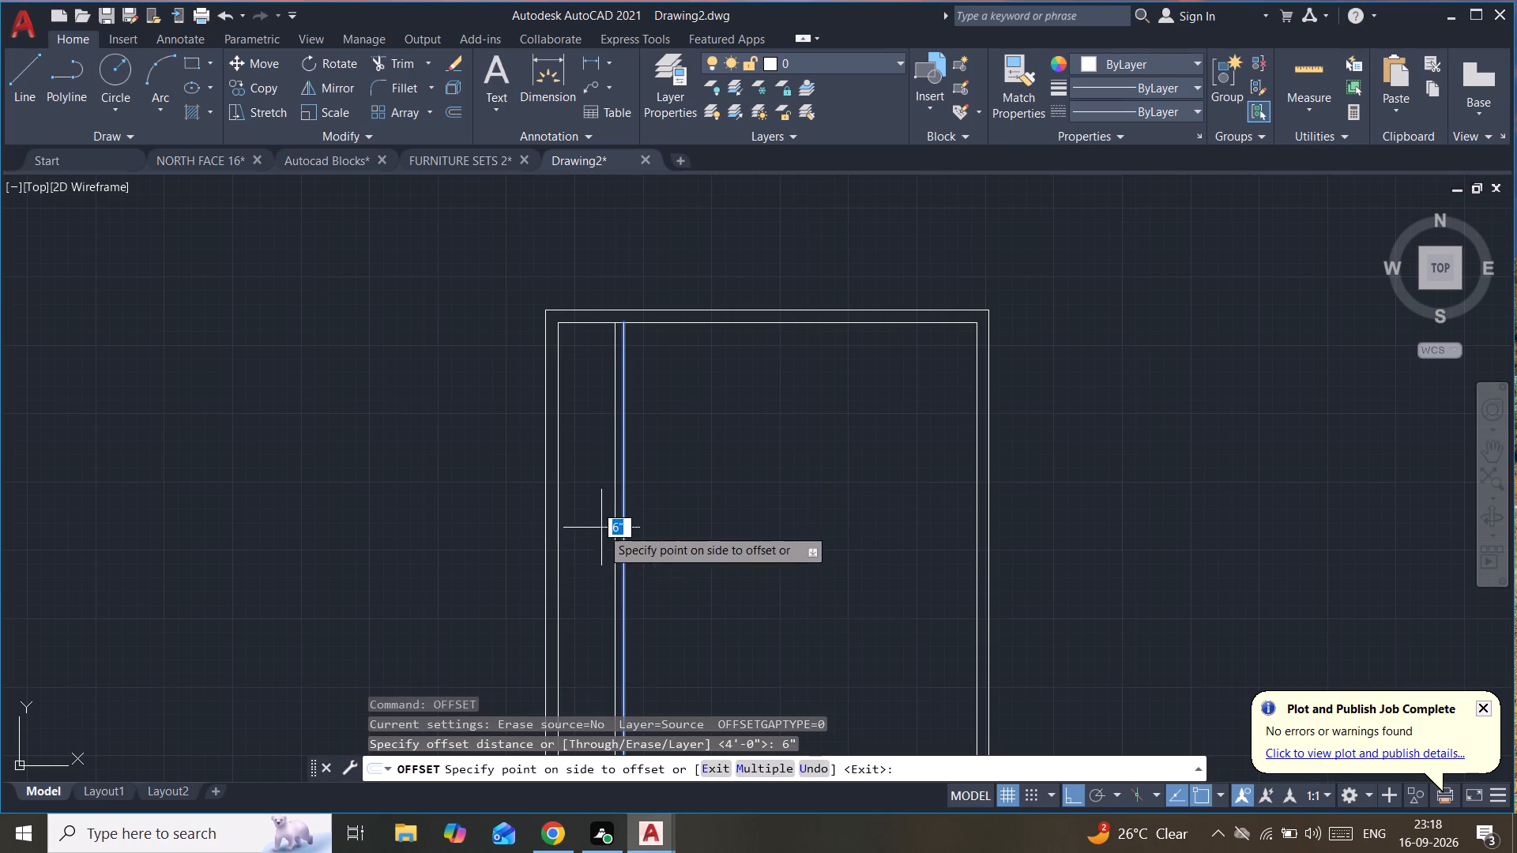
{"action": "left_click", "coordinate": [841, 490]}
{"action": "key", "text": "Escape"}
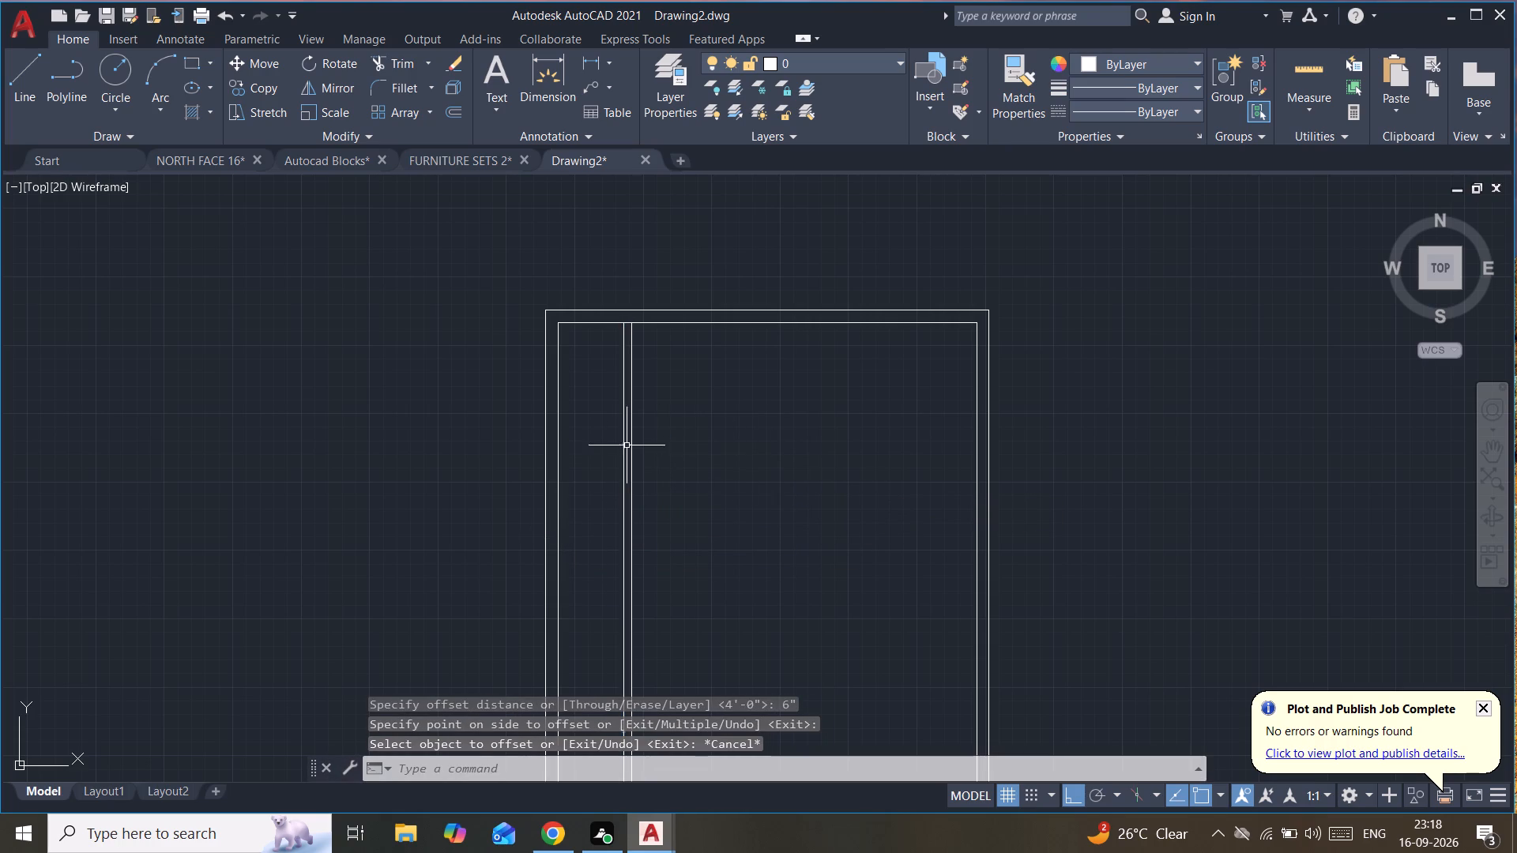
Offset the right-hand line of the first vertical interior wall 10'6" to the right.
{"action": "left_click", "coordinate": [632, 449]}
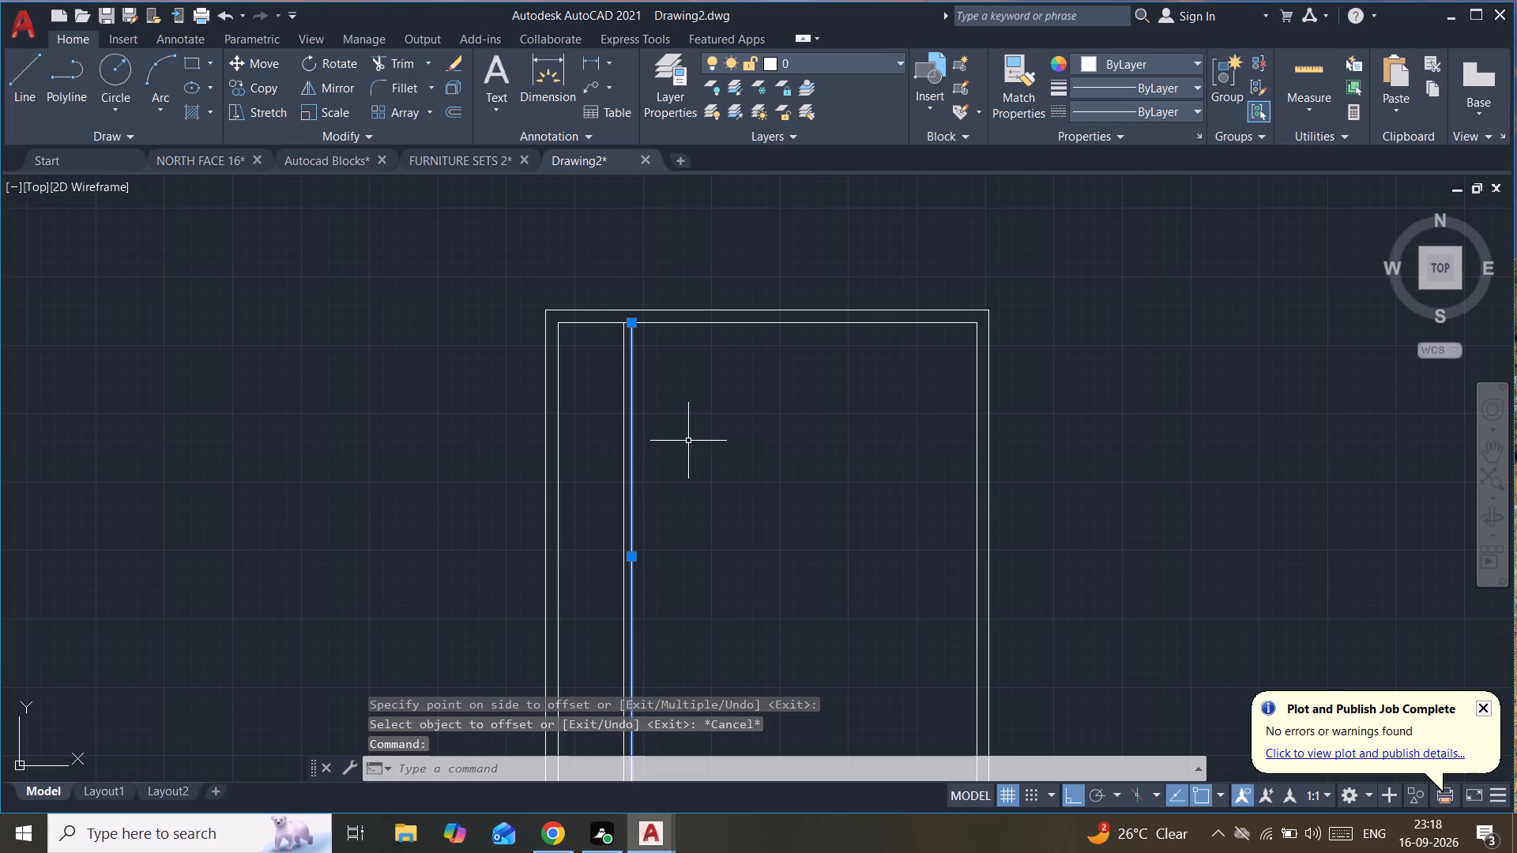
{"action": "type", "text": "of"}
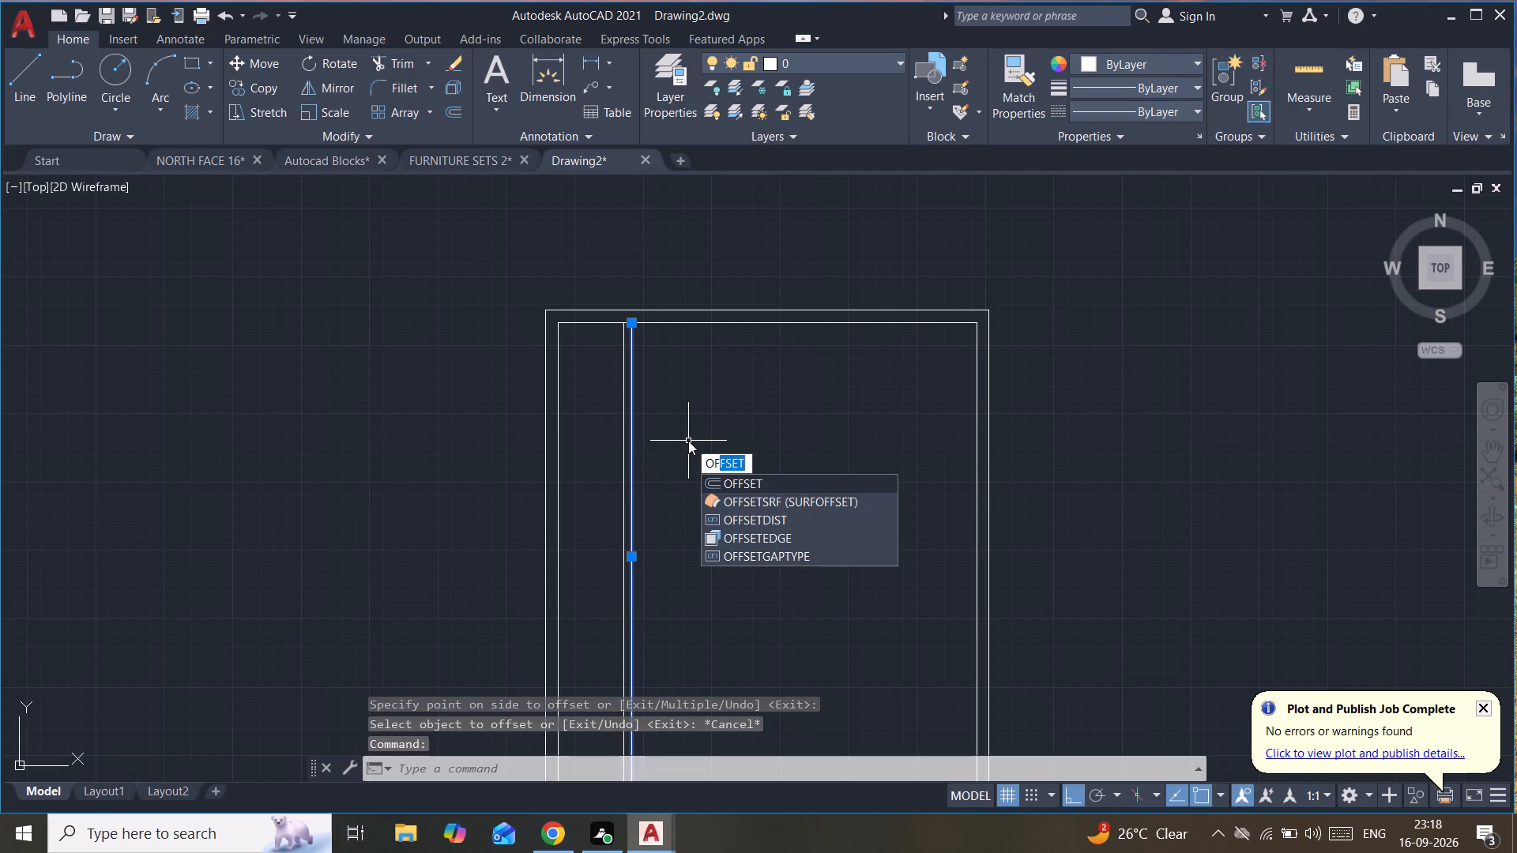
{"action": "key", "text": "Return"}
{"action": "type", "text": "10"}
{"action": "type", "text": "'6\""}
{"action": "key", "text": "Return"}
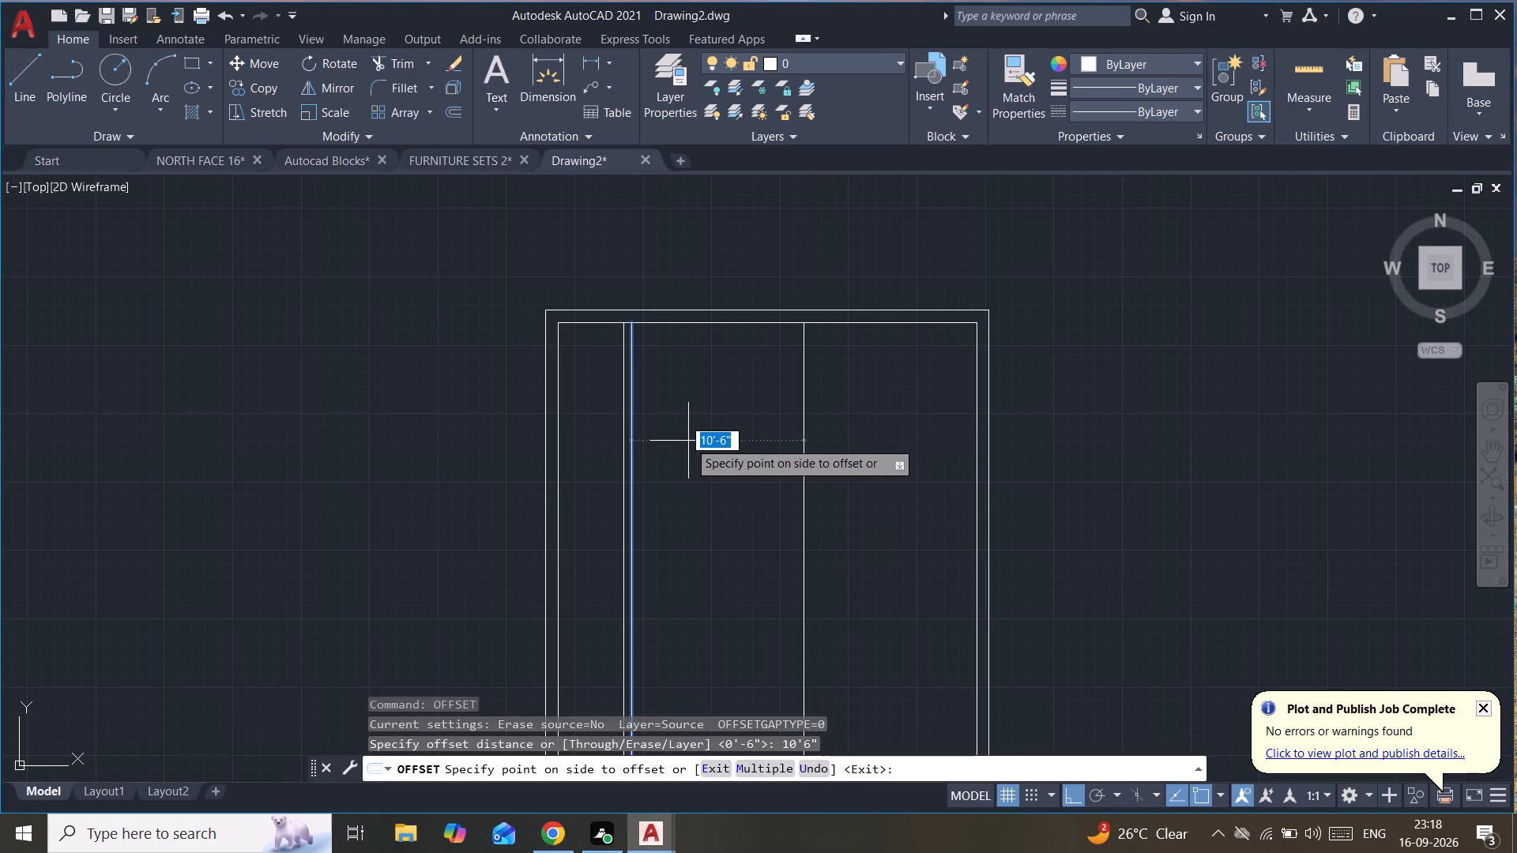
{"action": "left_click", "coordinate": [733, 487]}
{"action": "key", "text": "Escape"}
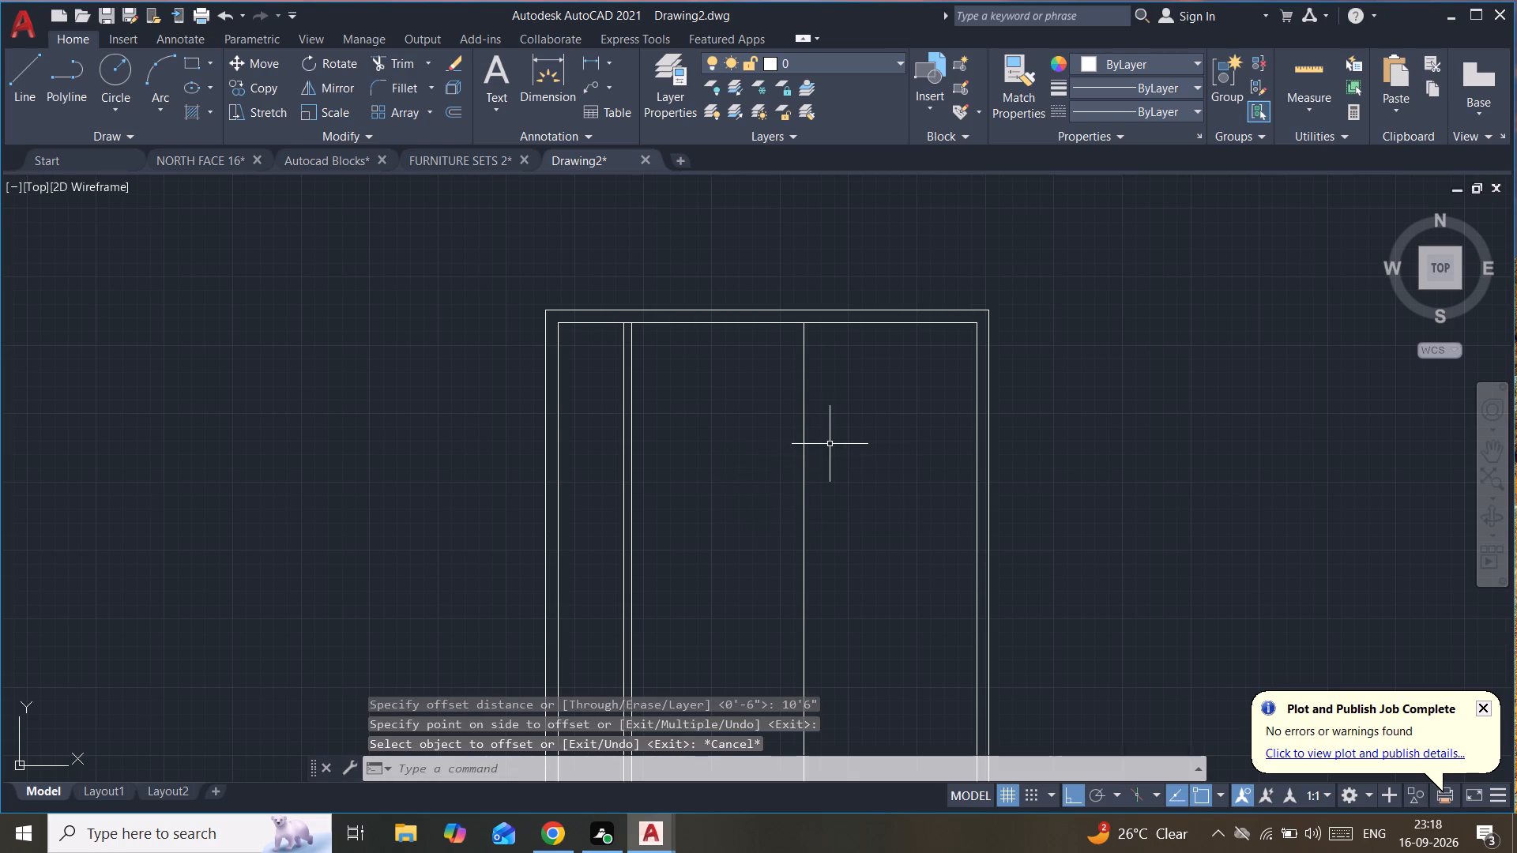
Offset the newest vertical partition line 6" to the right to form the second vertical interior wall.
{"action": "left_click", "coordinate": [833, 442]}
{"action": "left_click", "coordinate": [761, 486]}
{"action": "type", "text": "of"}
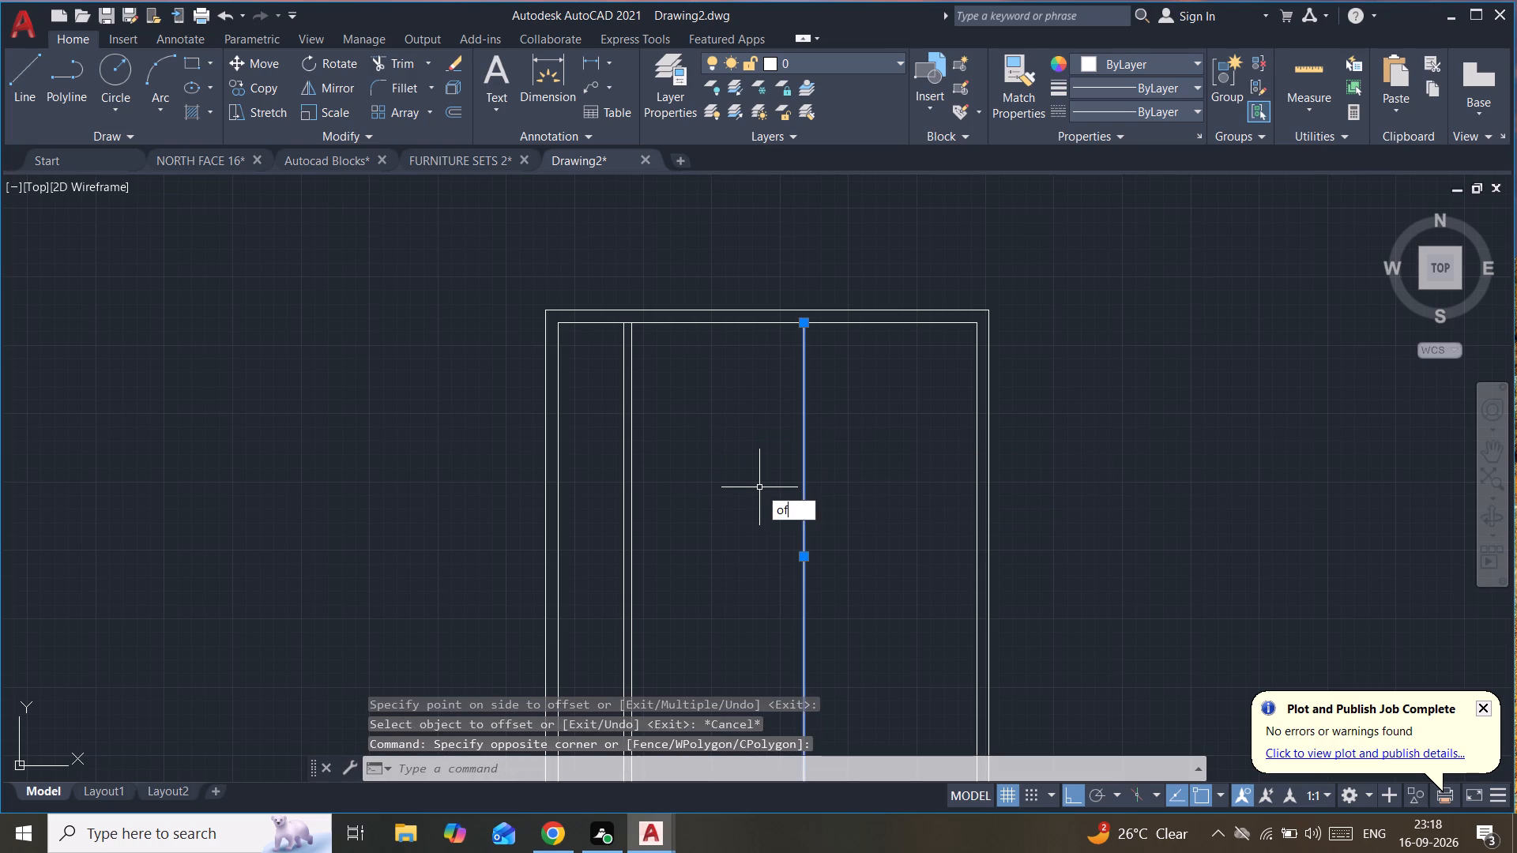
{"action": "key", "text": "Return"}
{"action": "type", "text": "6\""}
{"action": "key", "text": "Return"}
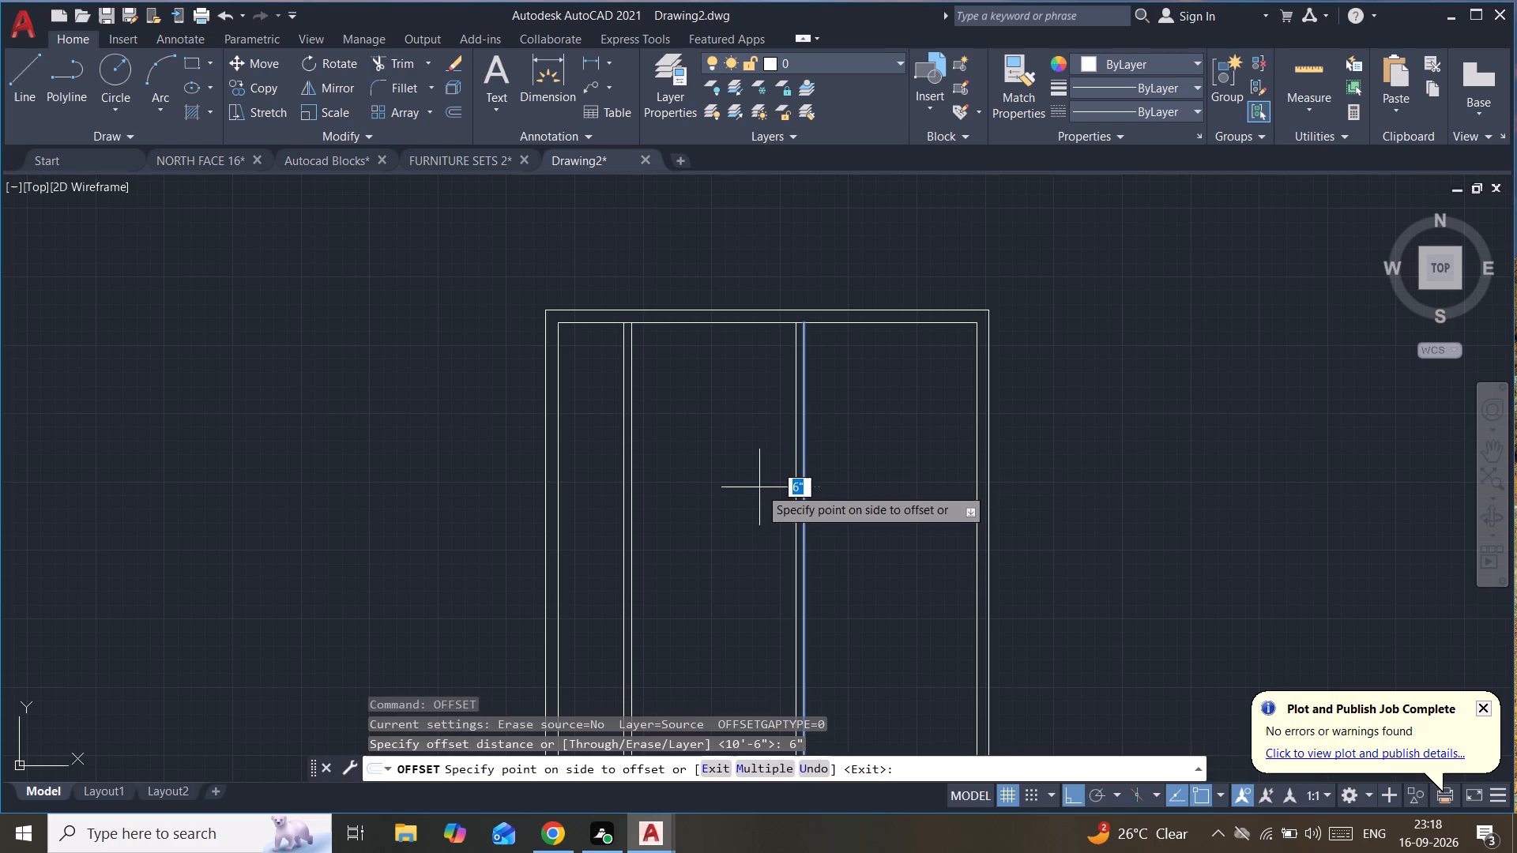
{"action": "left_click_drag", "start_coordinate": [904, 475], "coordinate": [929, 474]}
{"action": "key", "text": "Escape"}
Measure the width of the narrow bay beside the left outer wall.
{"action": "left_click", "coordinate": [1318, 54]}
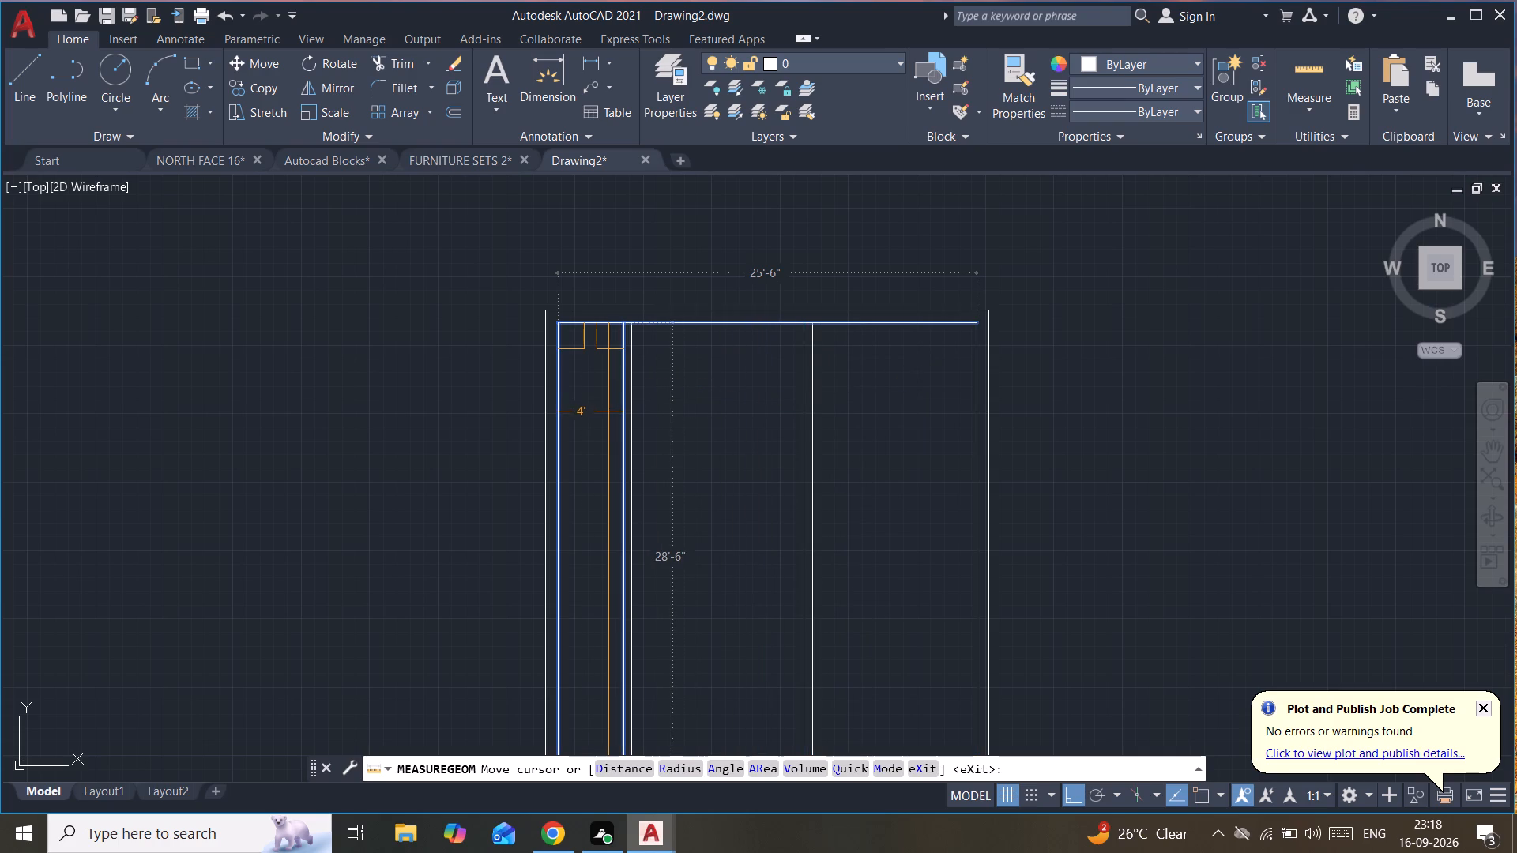
{"action": "key", "text": "Escape"}
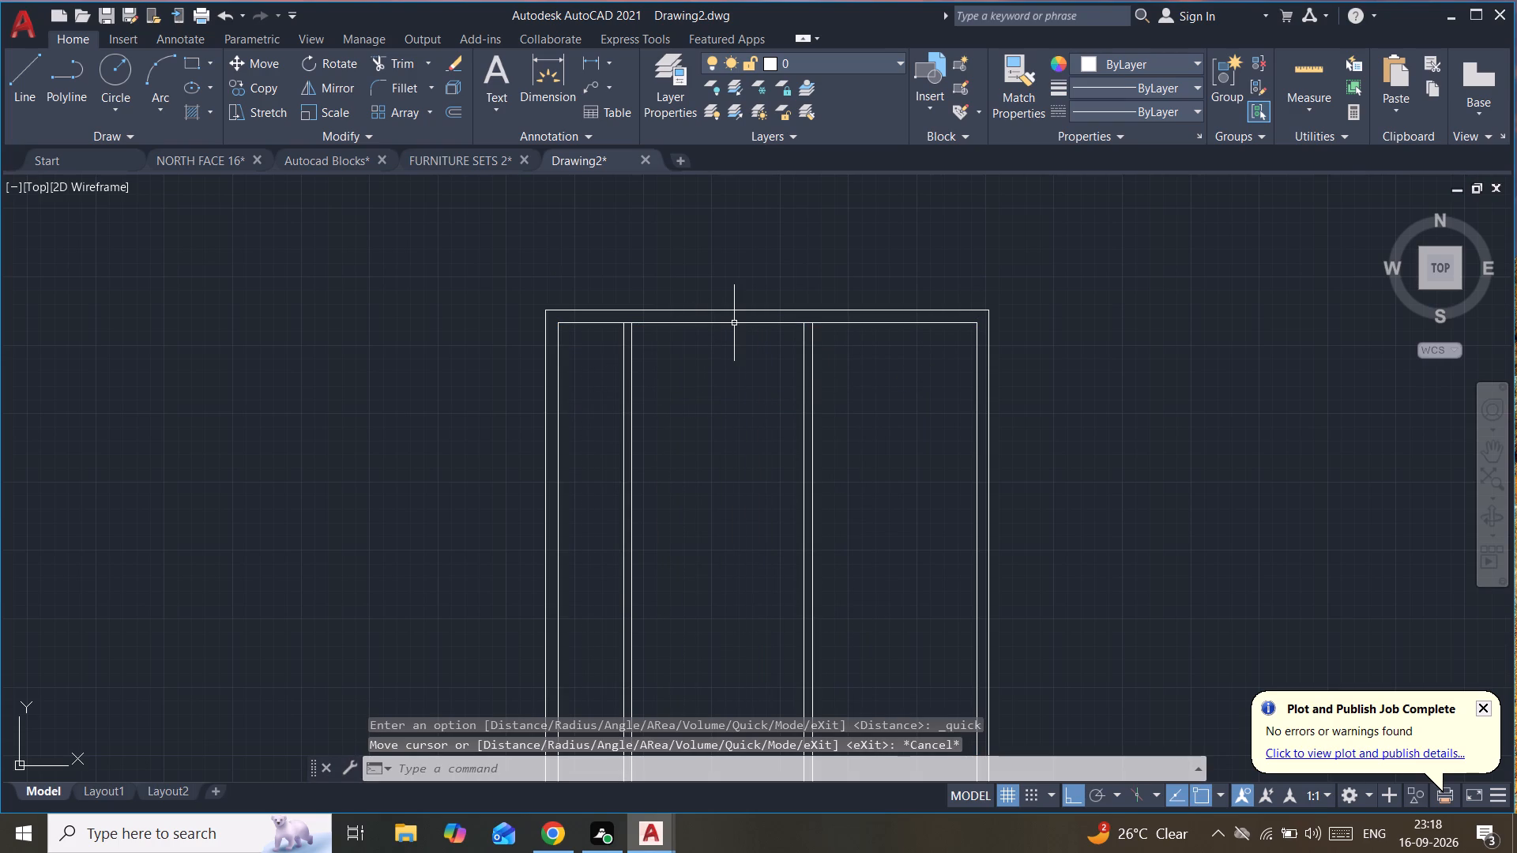
Offset the inner line of the top wall 7' downward into the plan.
{"action": "left_click", "coordinate": [734, 323]}
{"action": "type", "text": "of"}
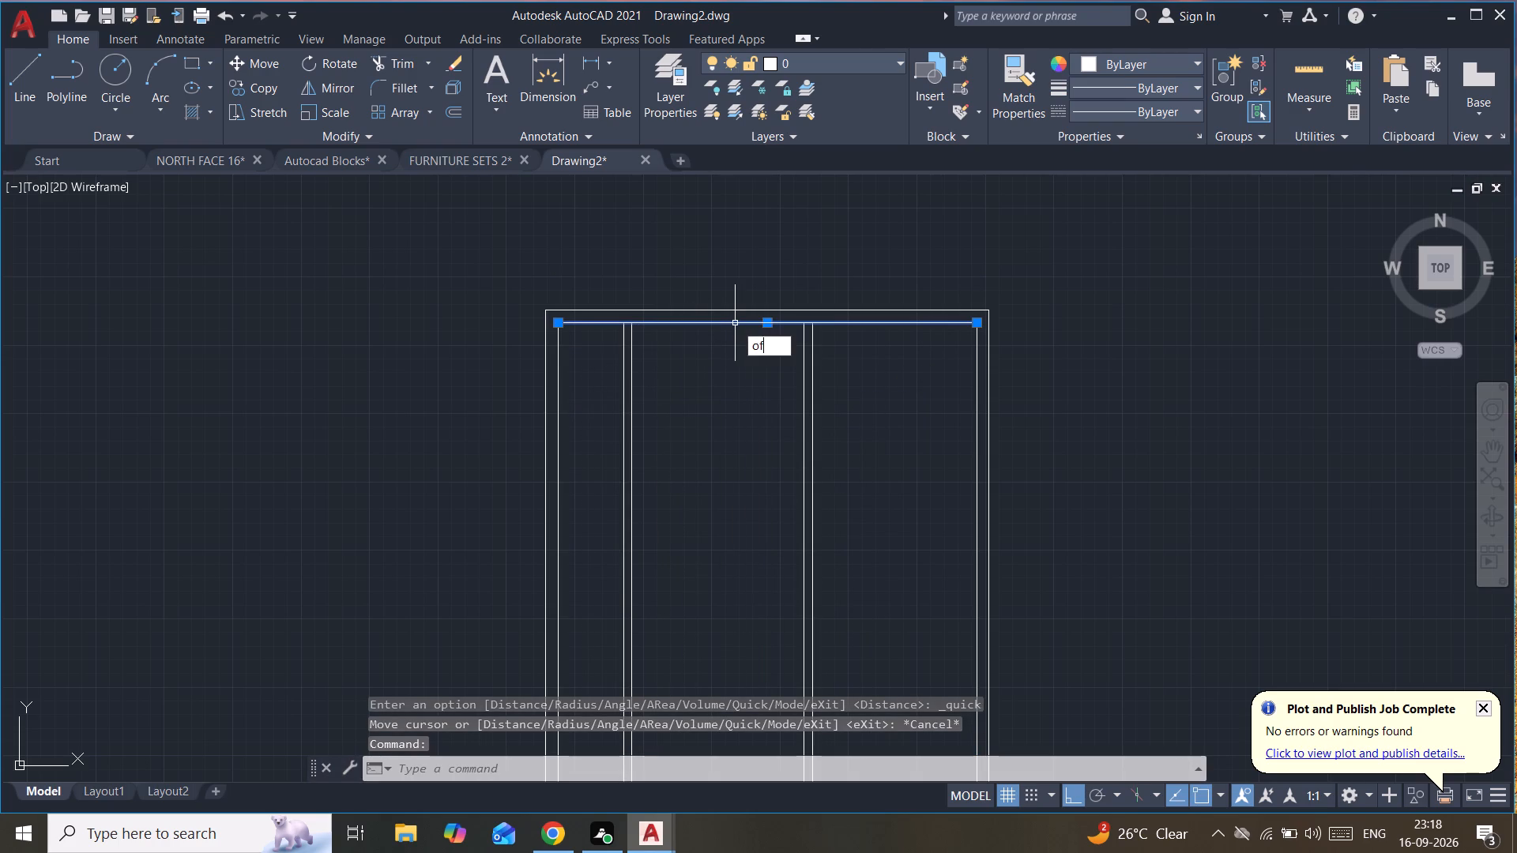
{"action": "key", "text": "Return"}
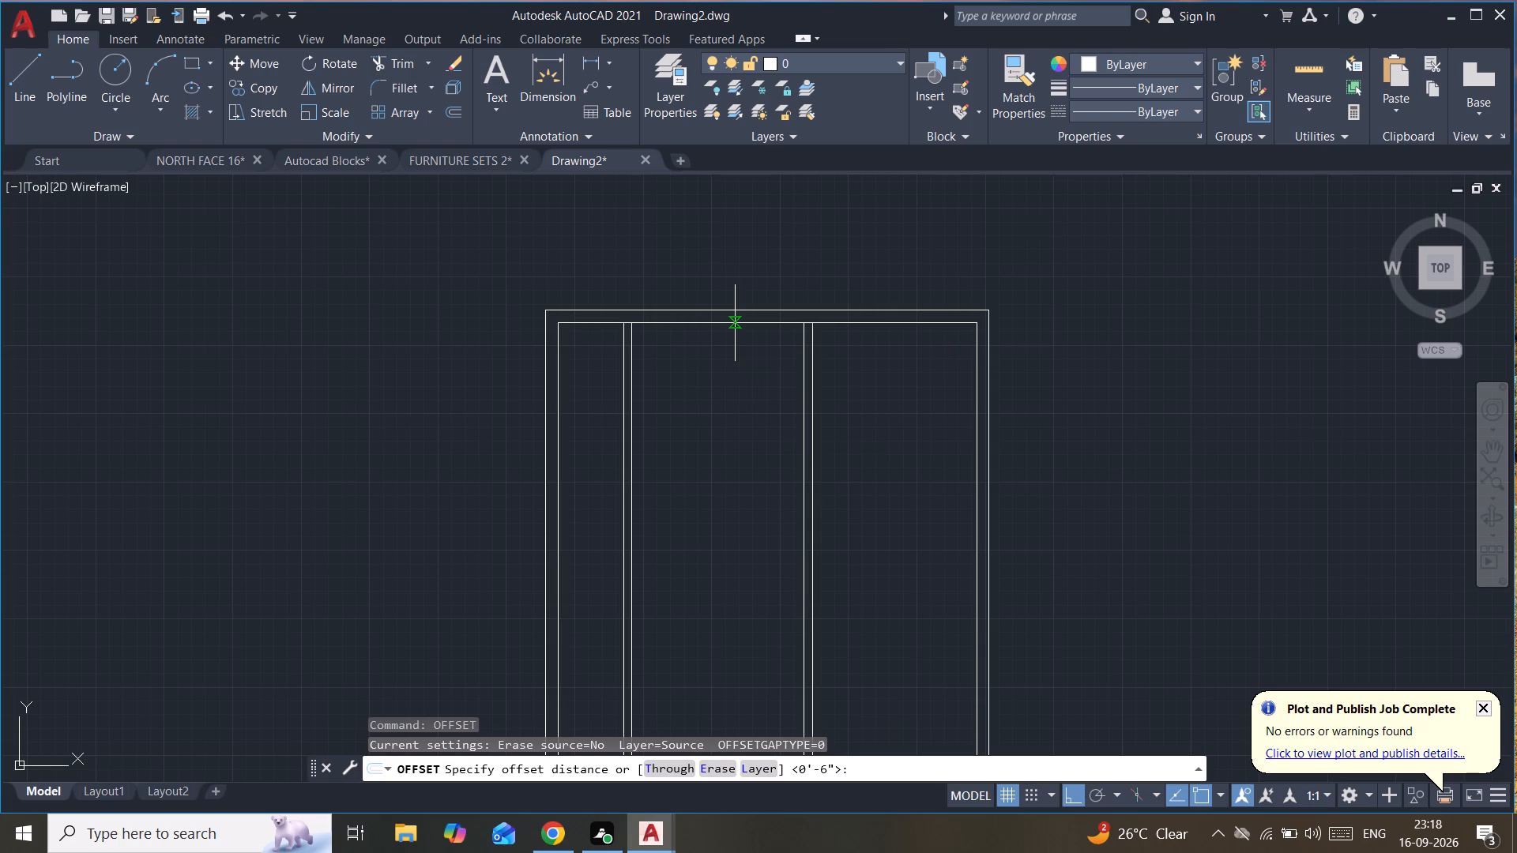
{"action": "type", "text": "7'"}
{"action": "key", "text": "Return"}
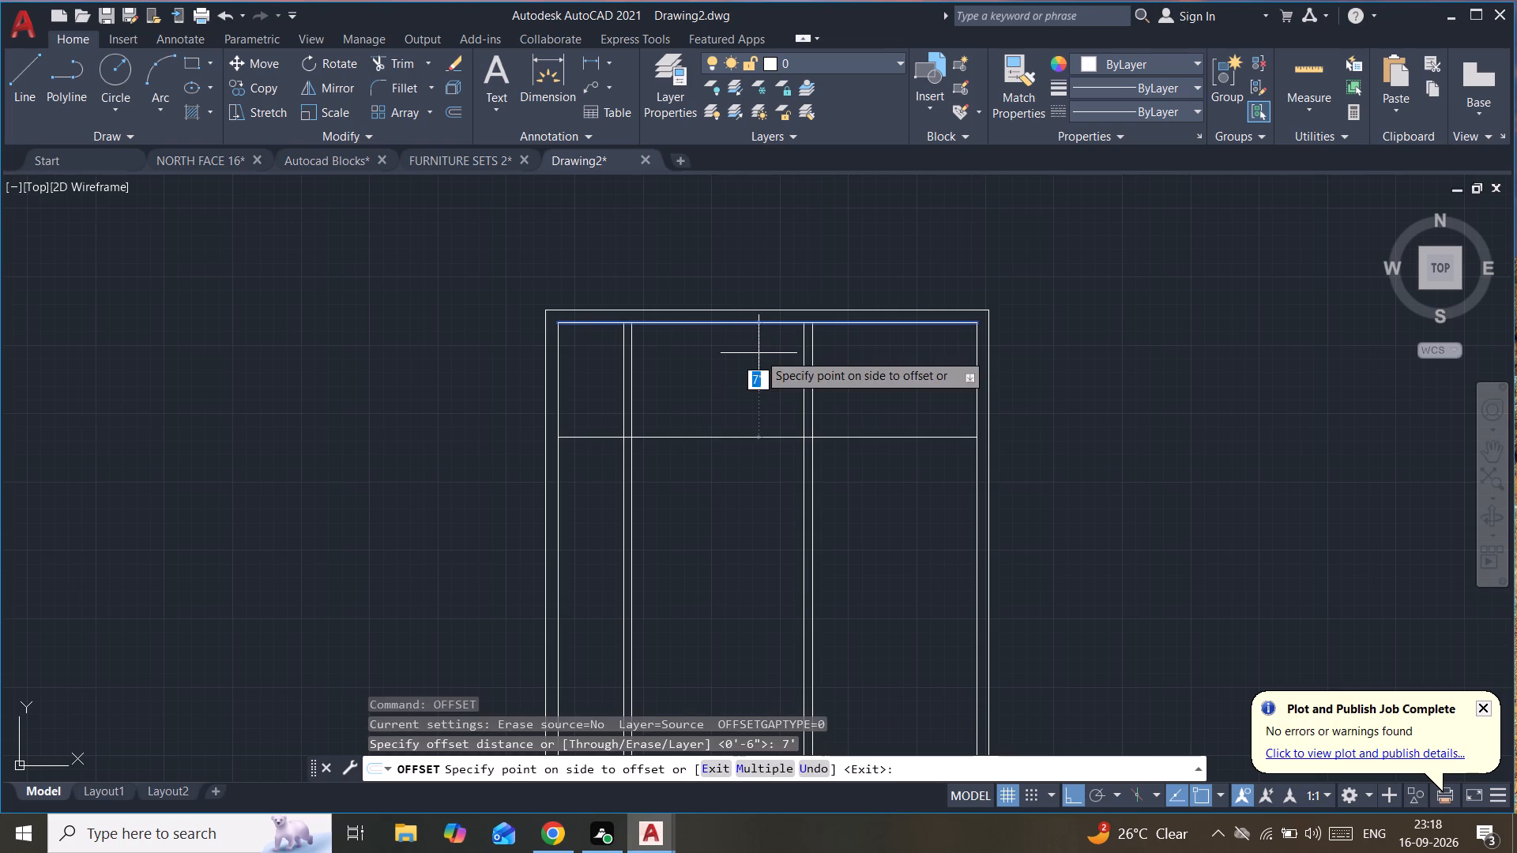
{"action": "left_click", "coordinate": [758, 359]}
{"action": "key", "text": "Escape"}
Offset the inner line of the top wall 10' downward to add a second horizontal partition line.
{"action": "left_click", "coordinate": [762, 321]}
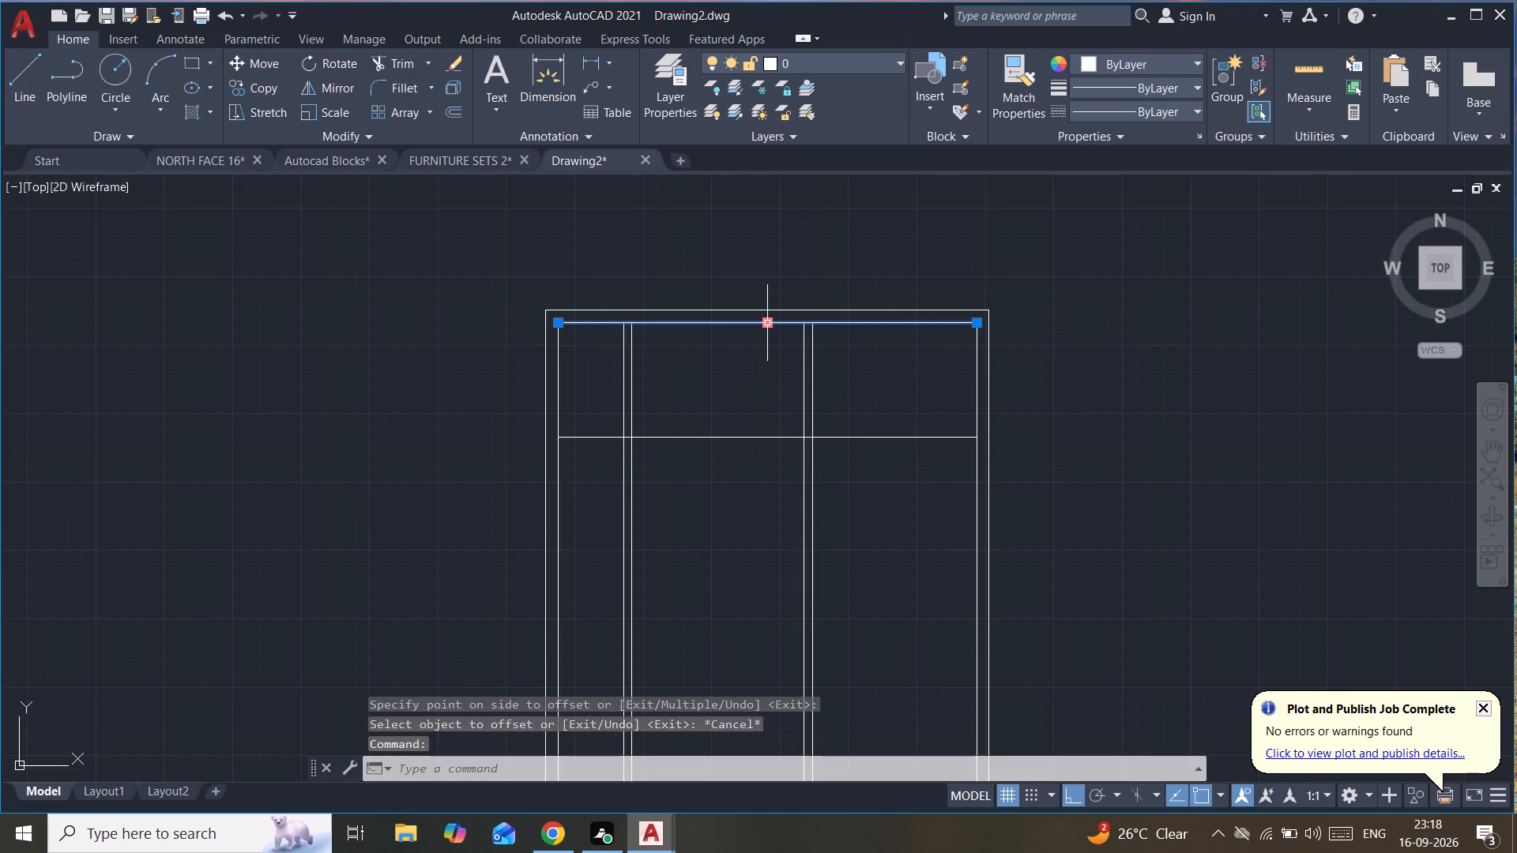
{"action": "type", "text": "of"}
{"action": "key", "text": "Return"}
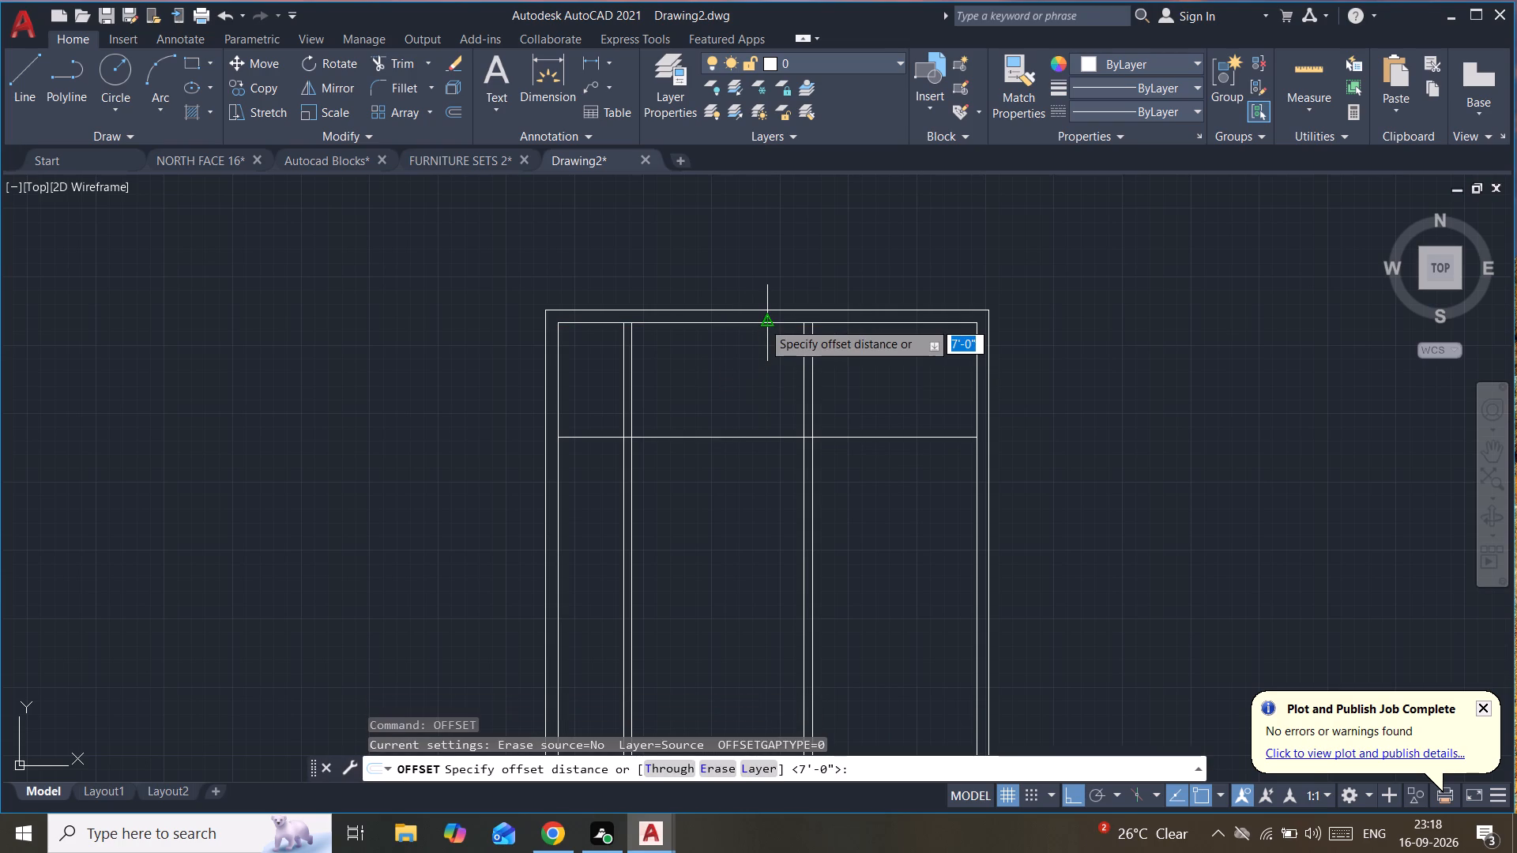
{"action": "type", "text": "10"}
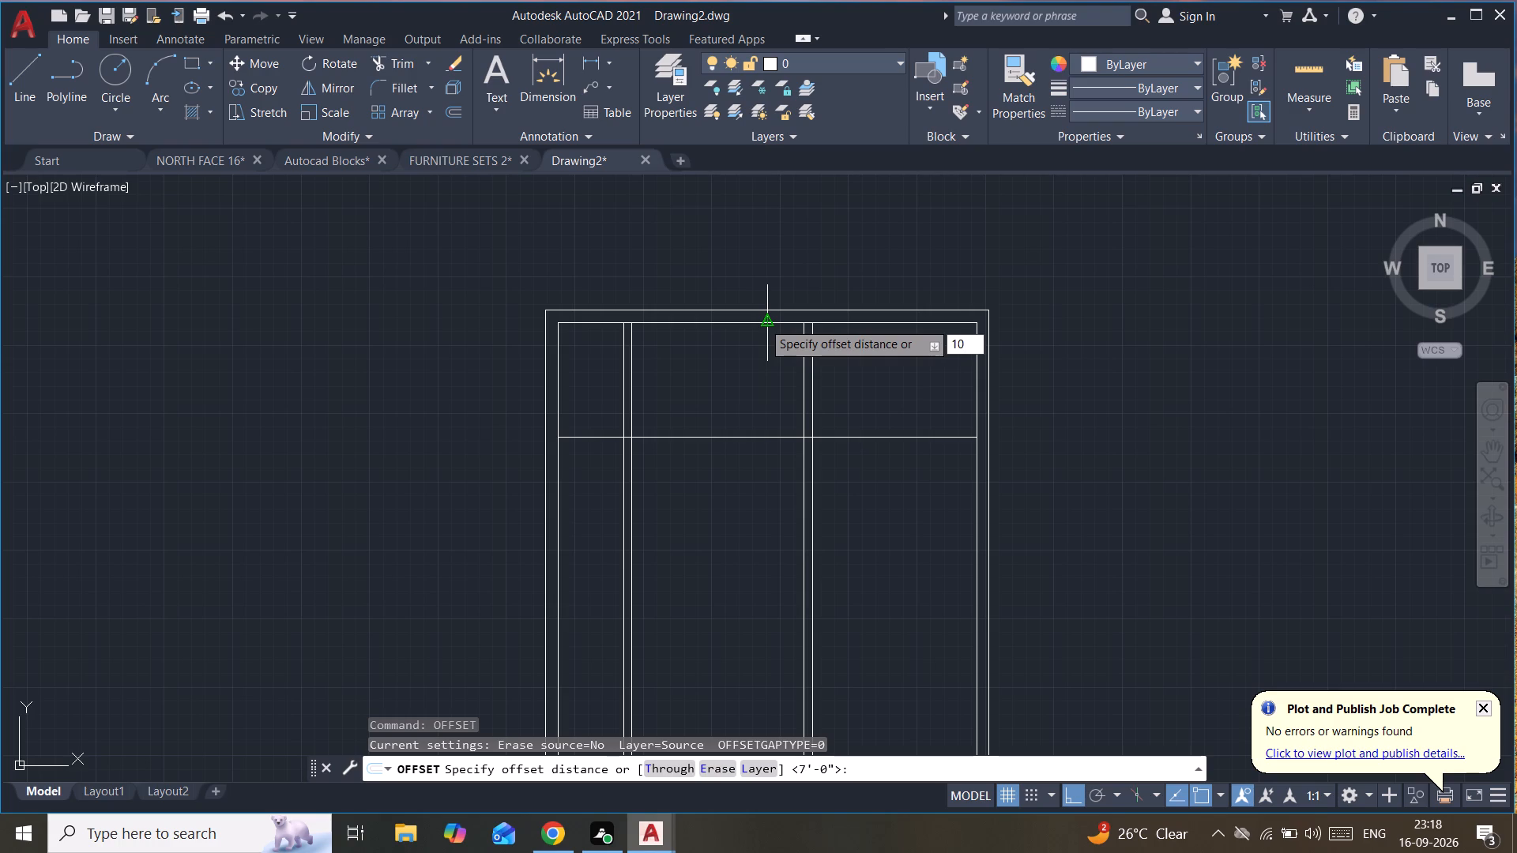
{"action": "key", "text": "apostrophe"}
{"action": "key", "text": "Return"}
{"action": "left_click", "coordinate": [747, 473]}
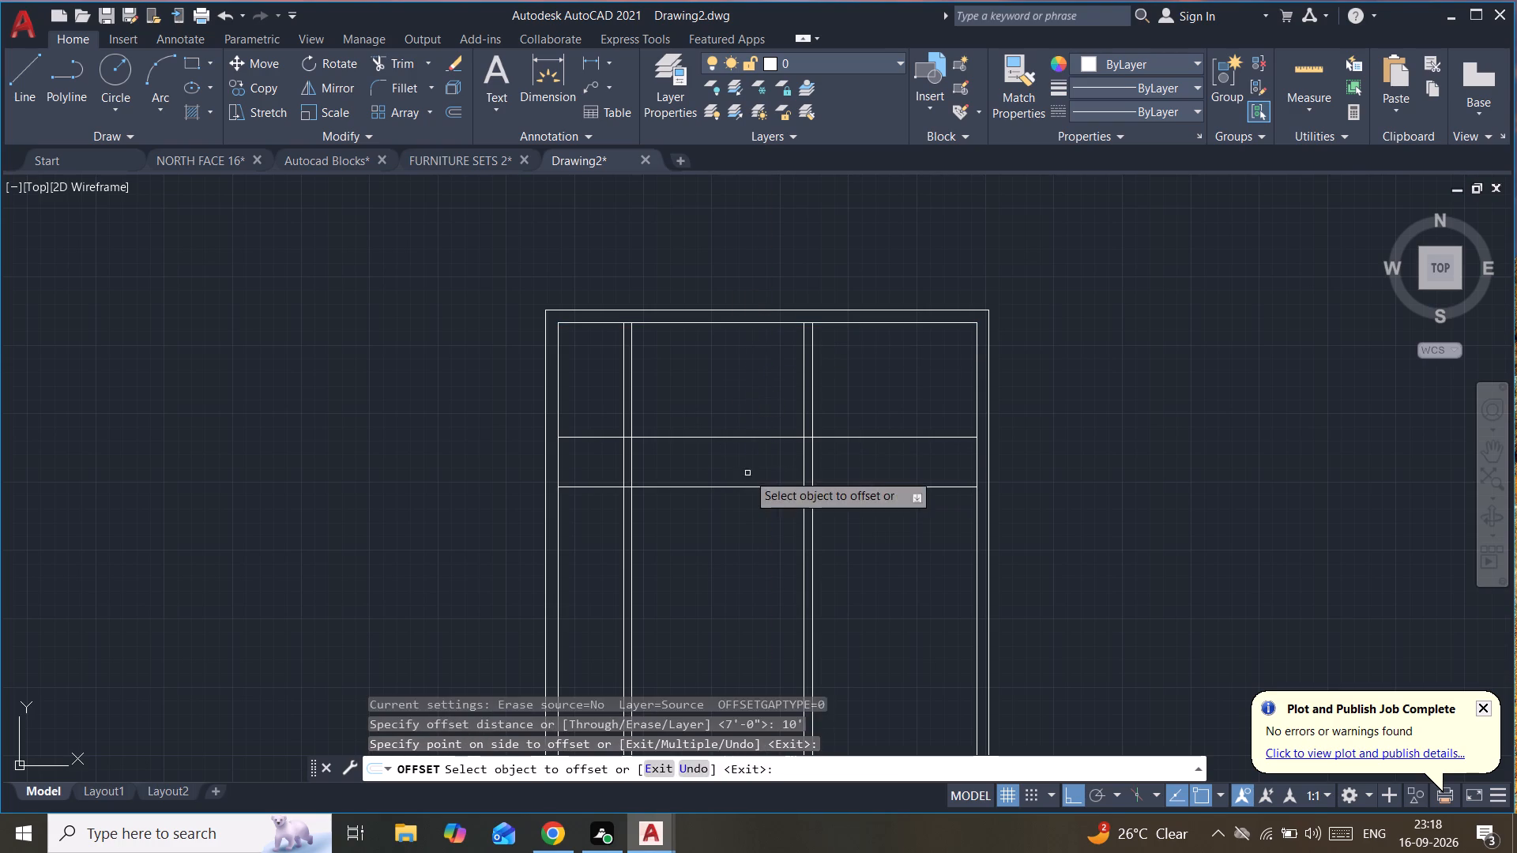
{"action": "key", "text": "Escape"}
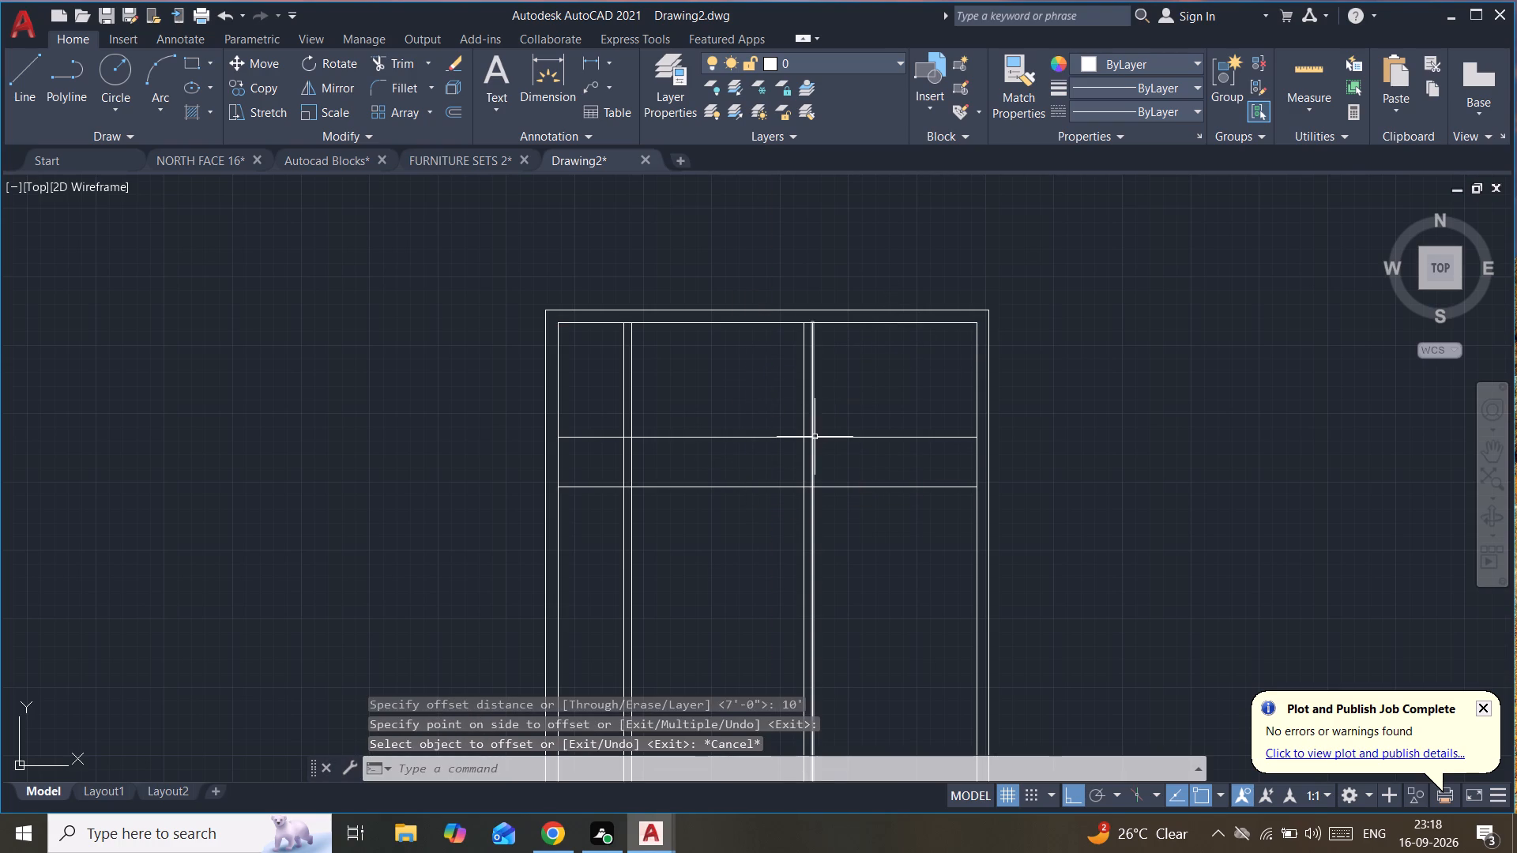
Offset both horizontal partition lines 6" downward to form two horizontal interior walls.
{"action": "type", "text": "of"}
{"action": "key", "text": "Return"}
{"action": "type", "text": "6\""}
{"action": "key", "text": "Return"}
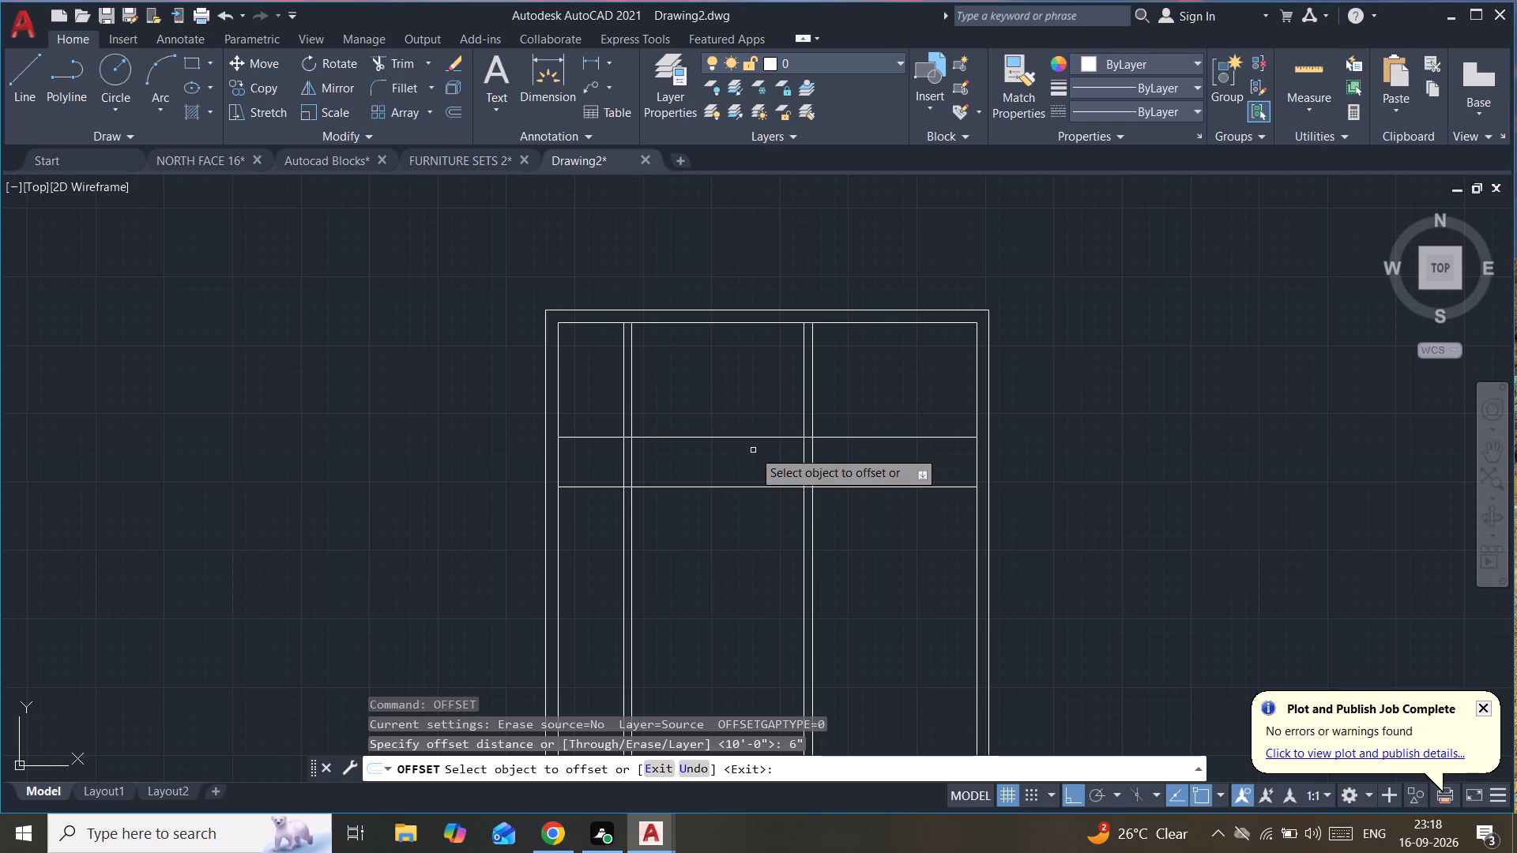
{"action": "left_click", "coordinate": [757, 439]}
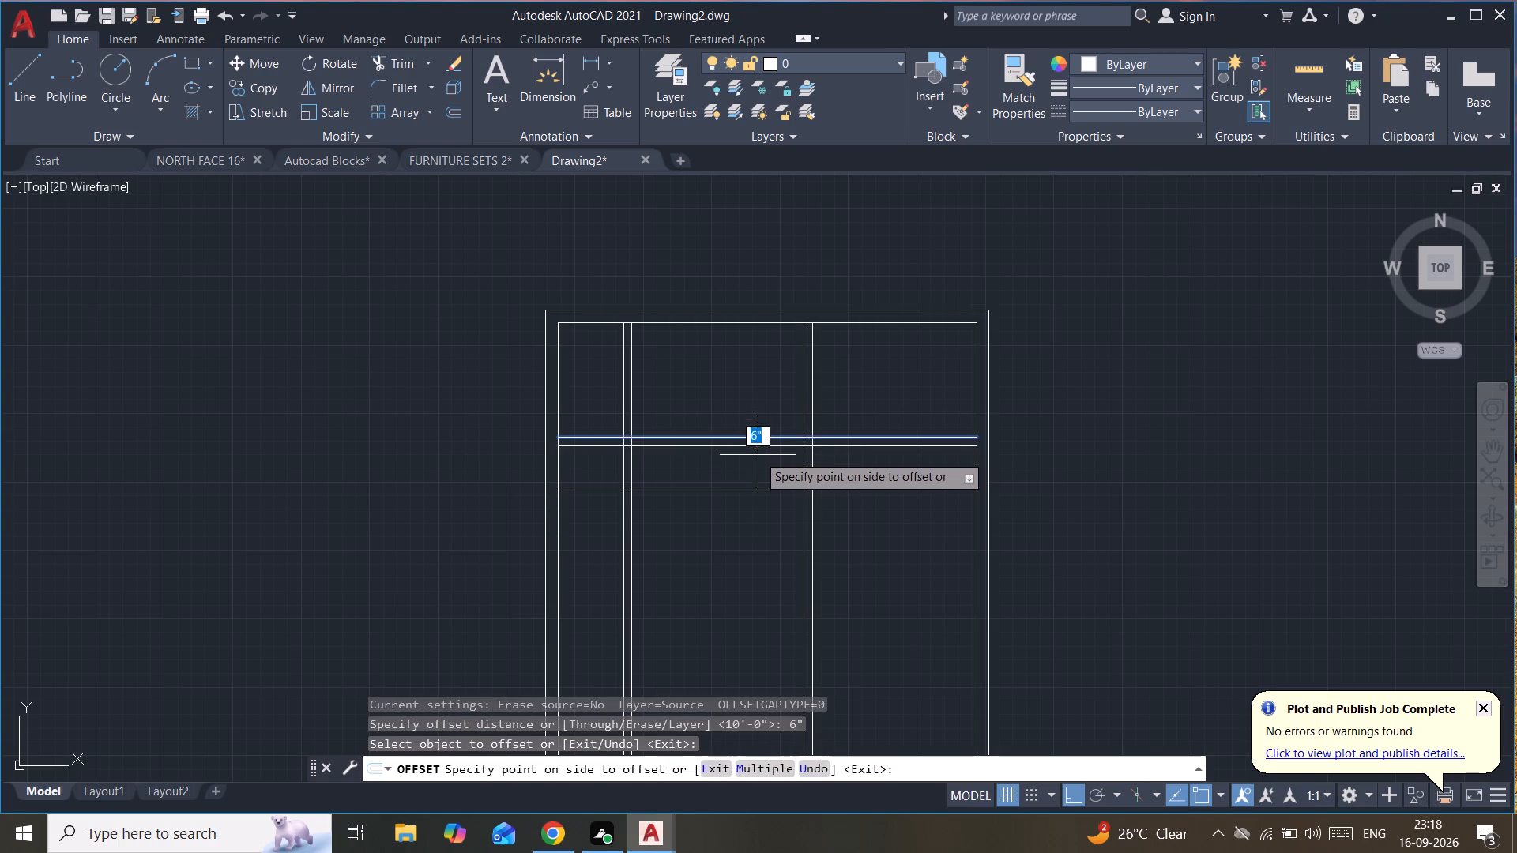
{"action": "left_click", "coordinate": [758, 458]}
{"action": "left_click", "coordinate": [758, 487]}
{"action": "left_click", "coordinate": [749, 533]}
{"action": "key", "text": "Escape"}
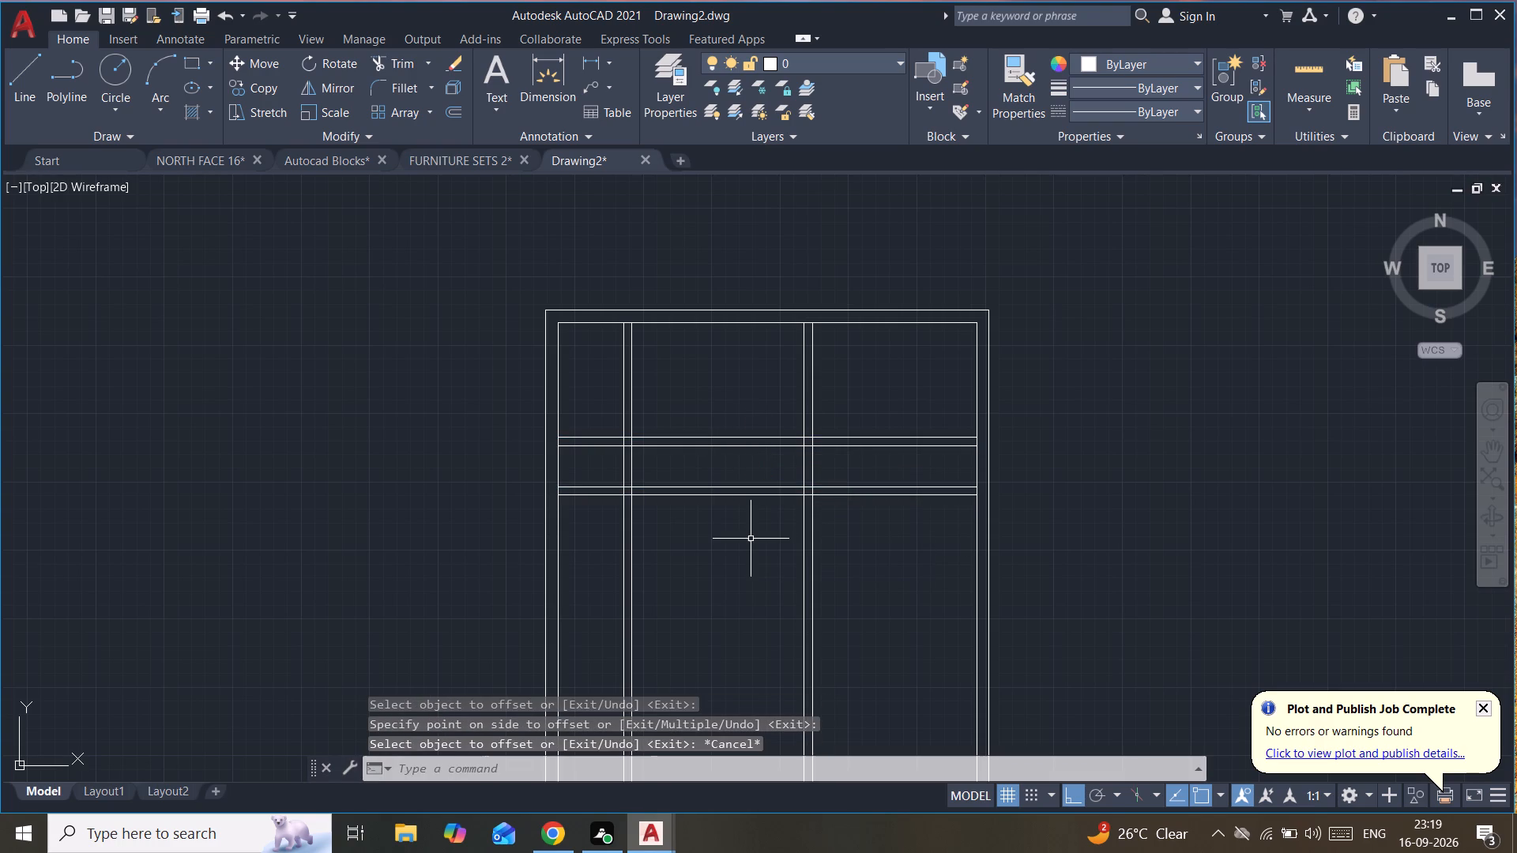
Trim the upper horizontal wall out of the middle and right bays, and the lower horizontal wall out of the right bay.
{"action": "type", "text": "tr"}
{"action": "key", "text": "Return"}
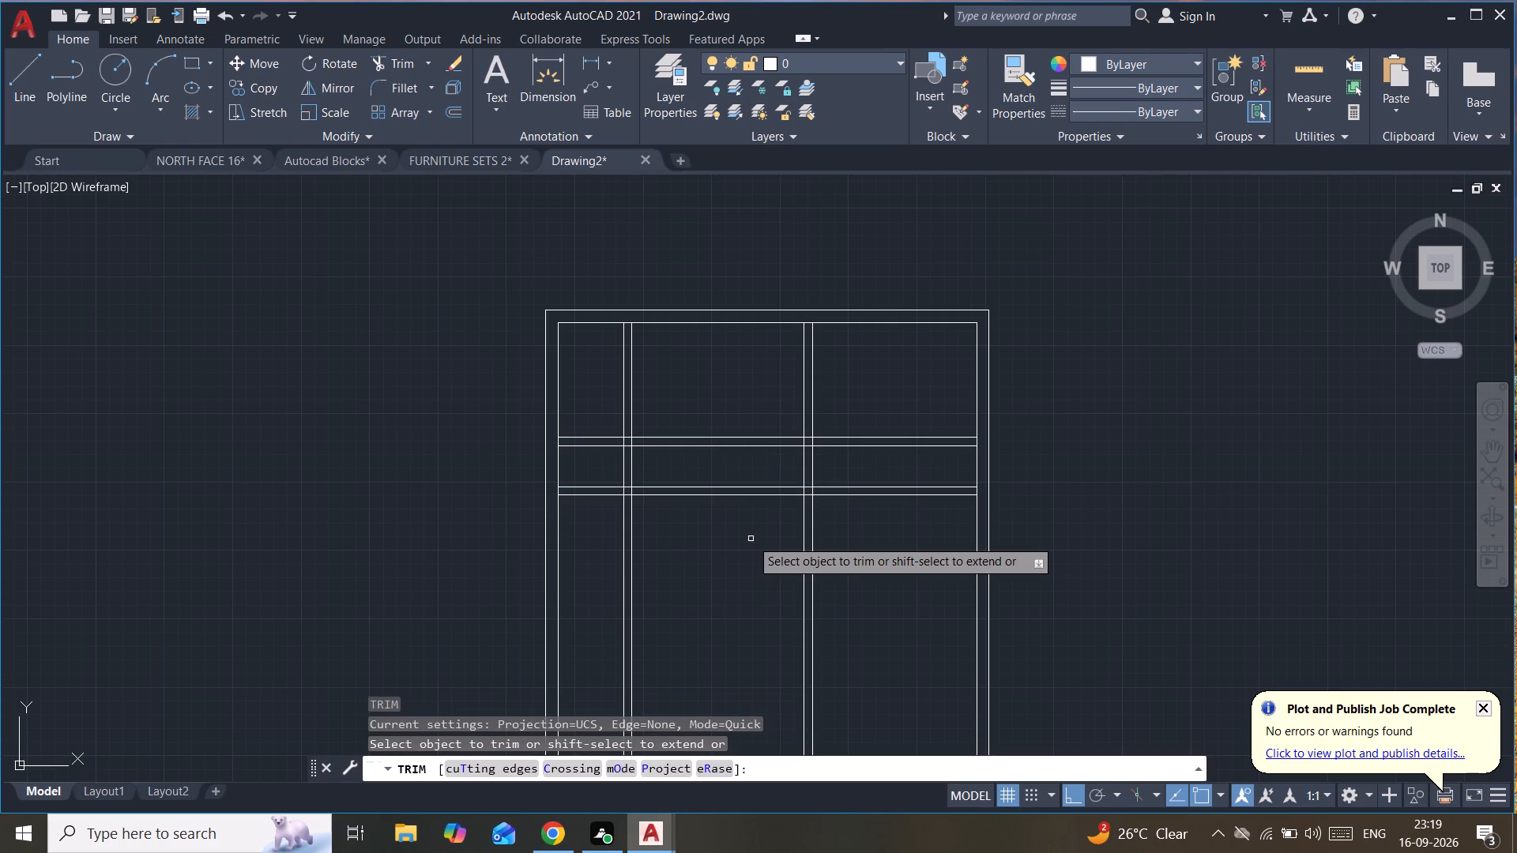
{"action": "left_click_drag", "start_coordinate": [762, 396], "coordinate": [736, 459]}
{"action": "left_click_drag", "start_coordinate": [890, 402], "coordinate": [859, 517]}
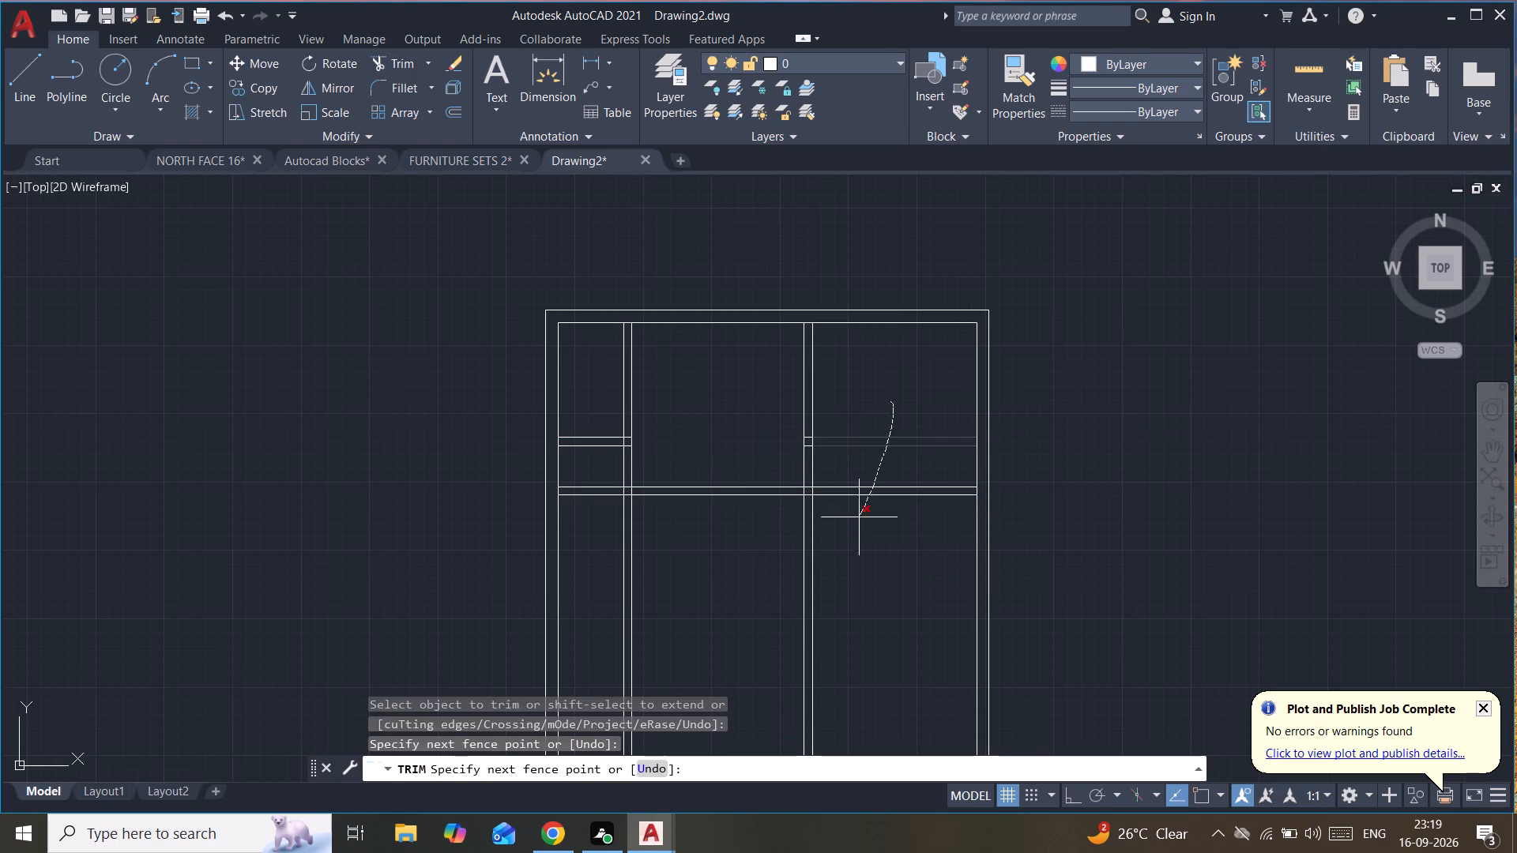
{"action": "left_click_drag", "start_coordinate": [859, 517], "coordinate": [855, 538]}
{"action": "middle_click_drag", "start_coordinate": [674, 566], "coordinate": [794, 401]}
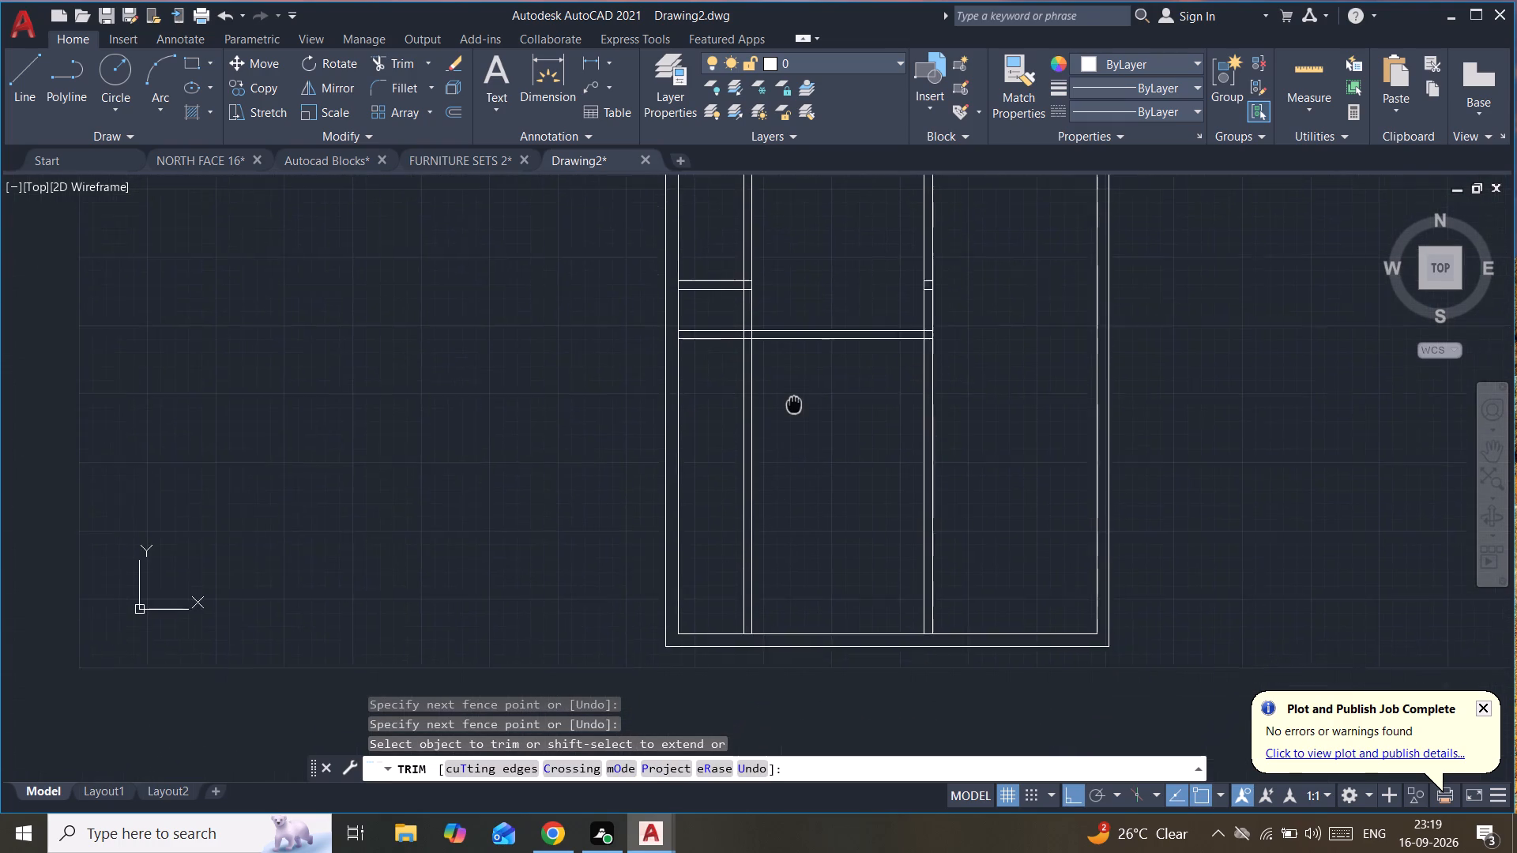
{"action": "middle_click_drag", "start_coordinate": [794, 401], "coordinate": [789, 396]}
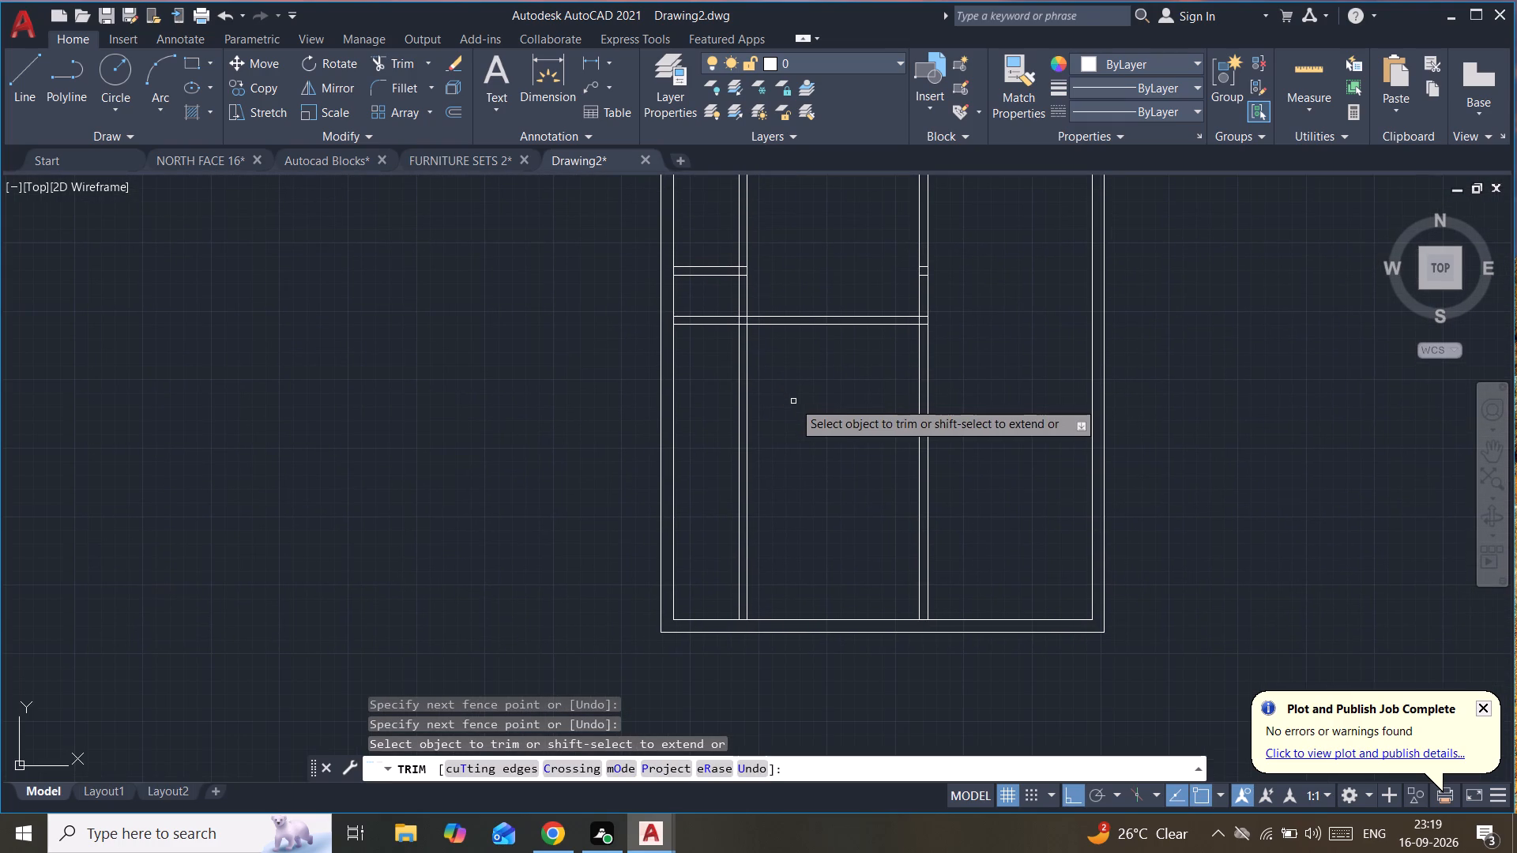
{"action": "key", "text": "Escape"}
{"action": "key", "text": "Escape"}
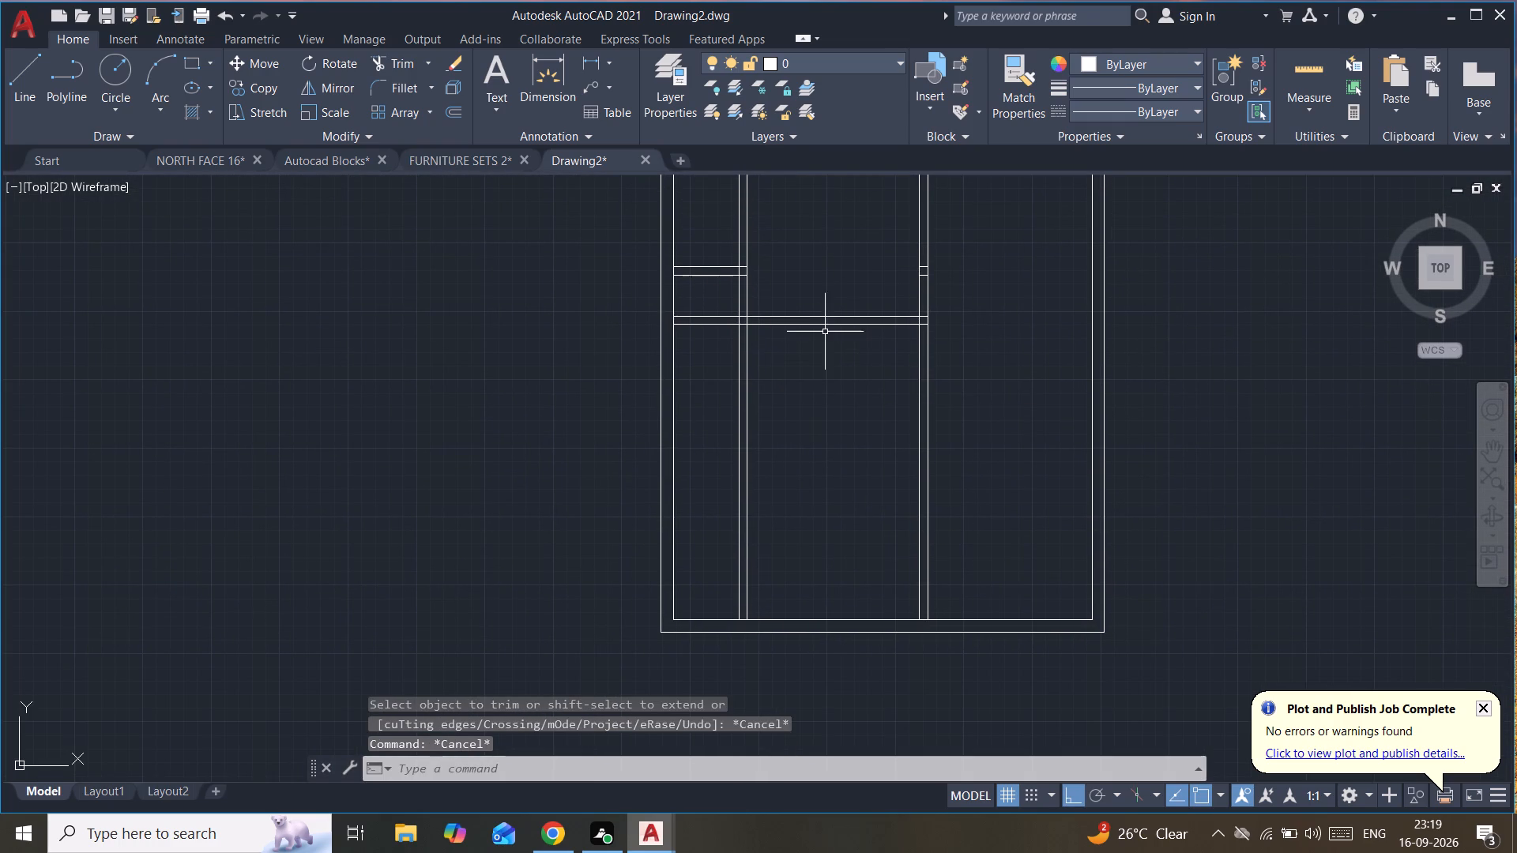
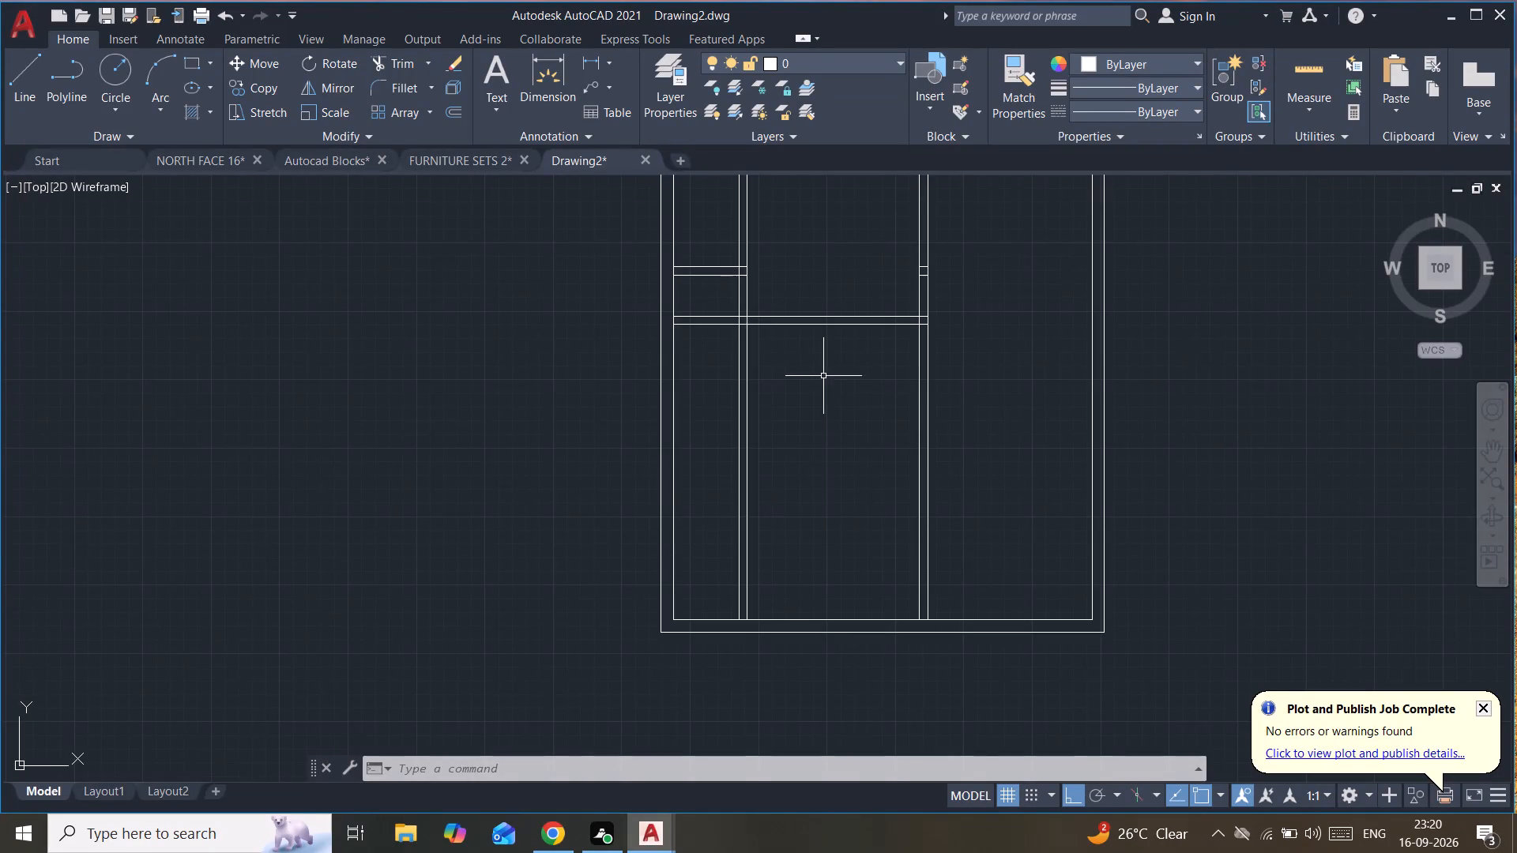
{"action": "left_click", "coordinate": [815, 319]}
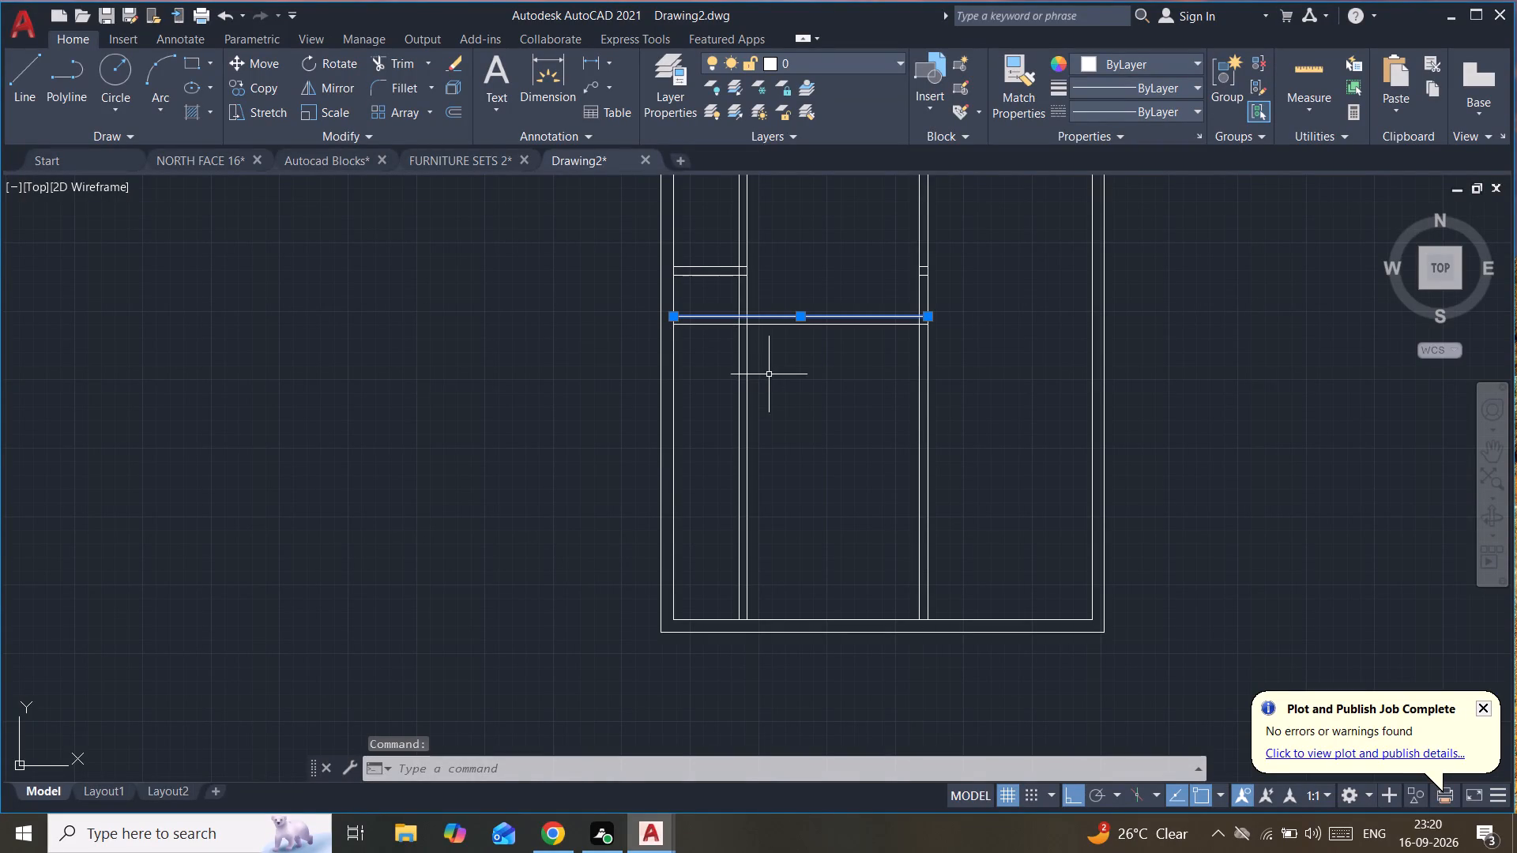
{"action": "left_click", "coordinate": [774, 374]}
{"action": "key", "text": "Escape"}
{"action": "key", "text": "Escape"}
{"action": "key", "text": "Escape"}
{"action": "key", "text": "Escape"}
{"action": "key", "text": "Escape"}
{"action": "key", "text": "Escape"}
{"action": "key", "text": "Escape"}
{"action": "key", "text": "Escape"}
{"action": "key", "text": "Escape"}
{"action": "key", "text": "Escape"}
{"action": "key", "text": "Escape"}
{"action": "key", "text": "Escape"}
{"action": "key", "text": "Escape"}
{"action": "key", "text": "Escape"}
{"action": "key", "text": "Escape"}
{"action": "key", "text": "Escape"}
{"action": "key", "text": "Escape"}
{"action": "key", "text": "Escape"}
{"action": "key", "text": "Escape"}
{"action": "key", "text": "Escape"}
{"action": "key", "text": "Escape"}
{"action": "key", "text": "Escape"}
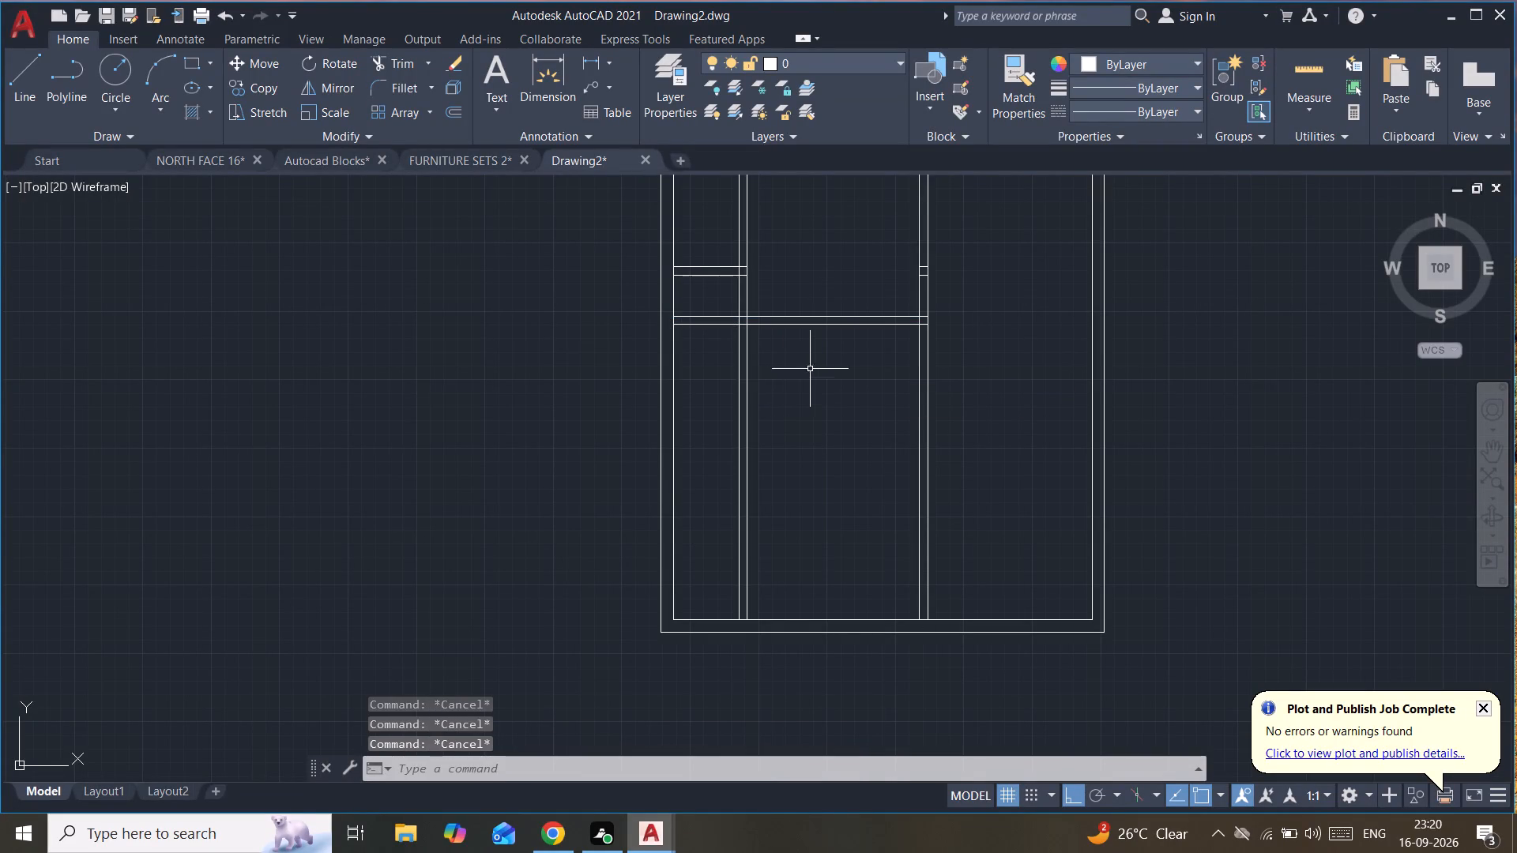
Offset the bottom line of the lower horizontal interior wall 6' downward to add a third horizontal partition line.
{"action": "left_click", "coordinate": [844, 321]}
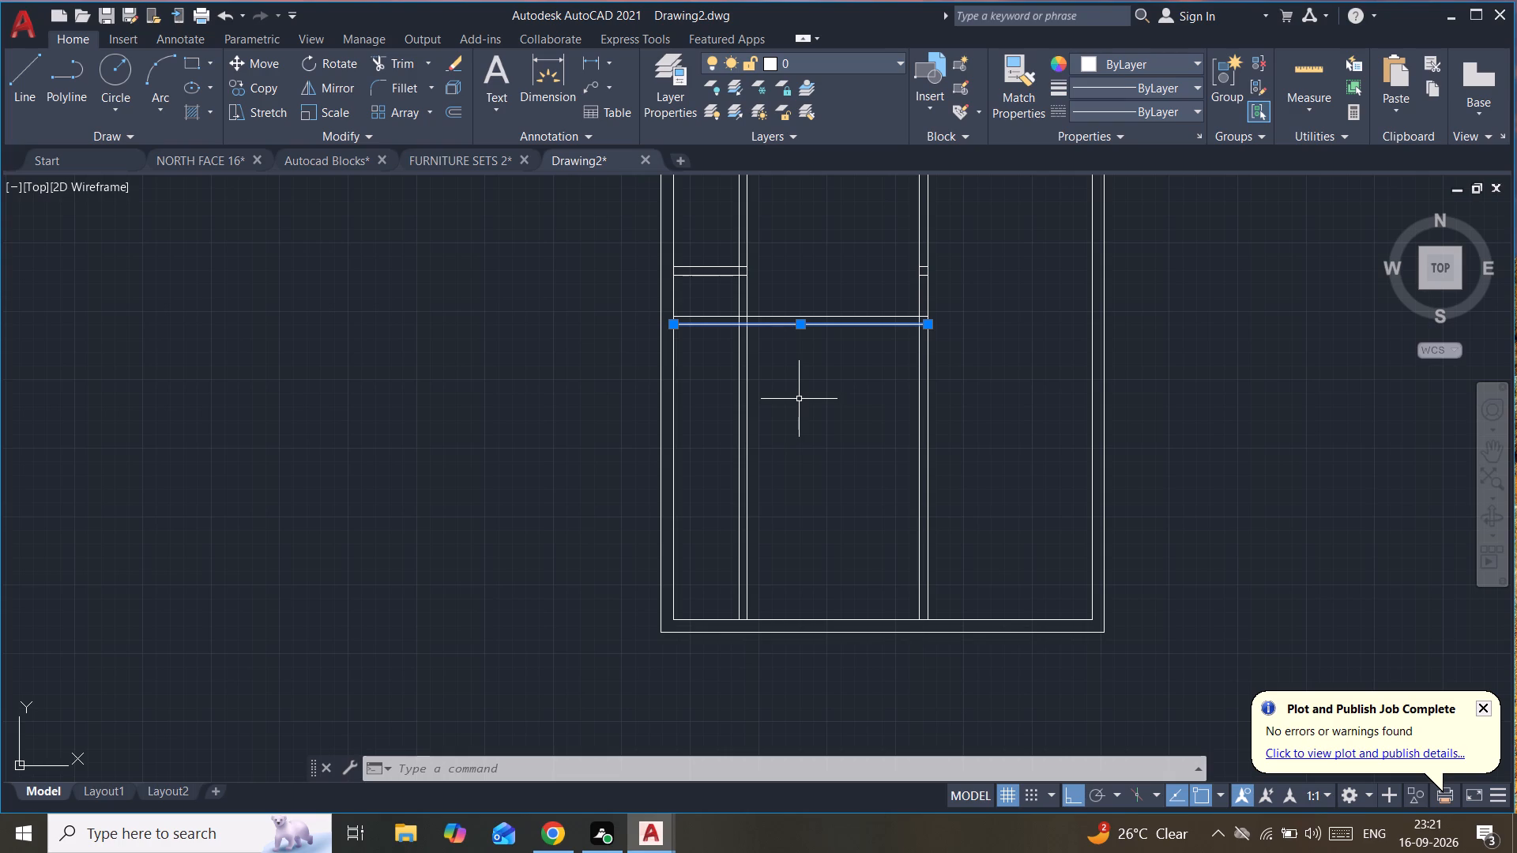
{"action": "type", "text": "of"}
{"action": "key", "text": "Return"}
{"action": "type", "text": "6'"}
{"action": "key", "text": "Return"}
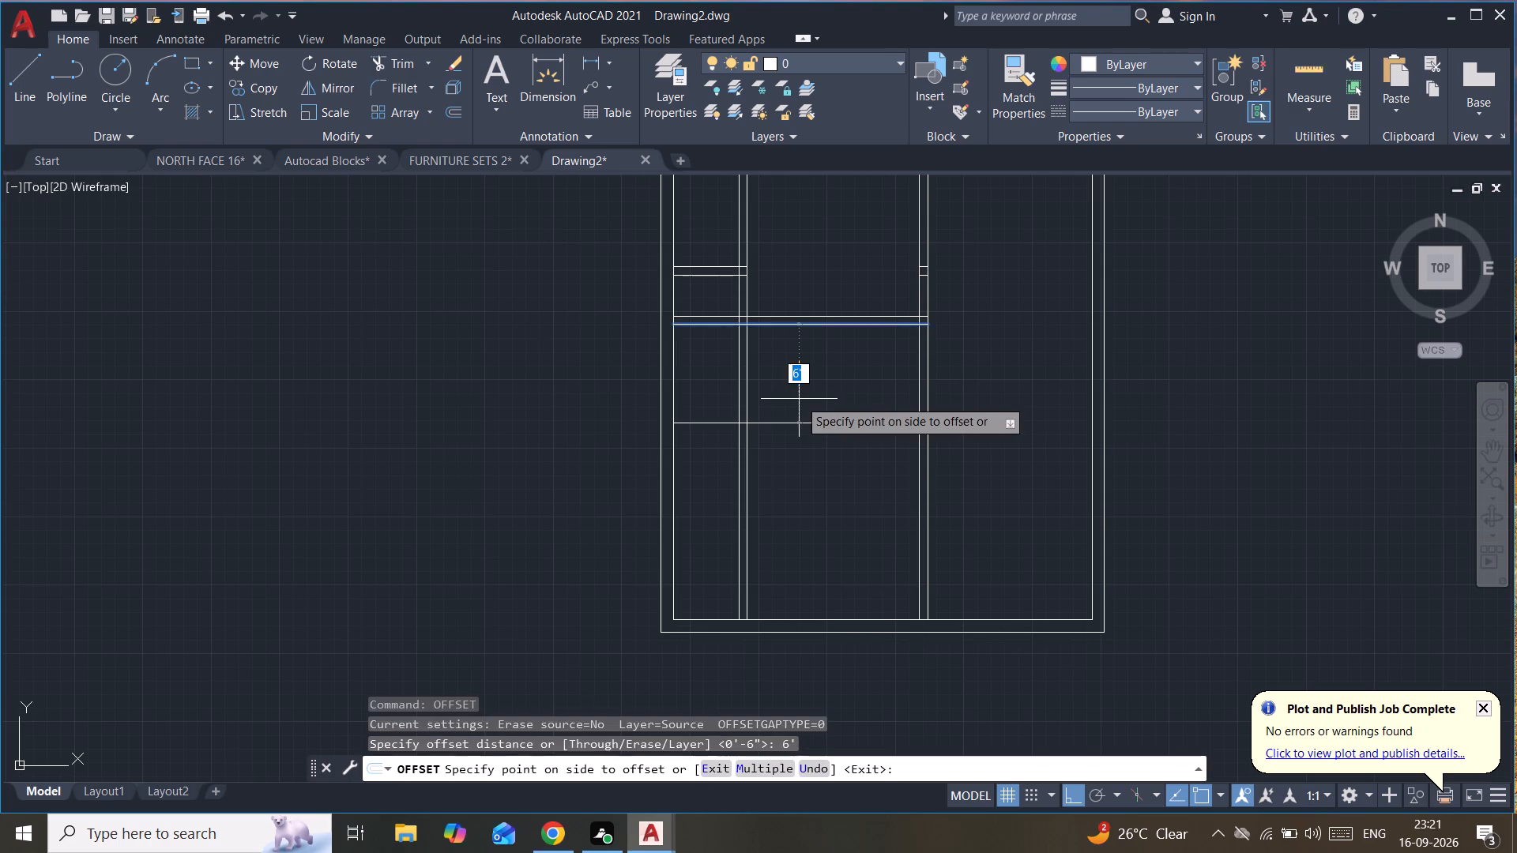
{"action": "left_click", "coordinate": [799, 399]}
{"action": "key", "text": "Escape"}
Offset the new partition line 6" downward to form a third horizontal interior wall.
{"action": "left_click", "coordinate": [797, 399]}
{"action": "left_click", "coordinate": [769, 440]}
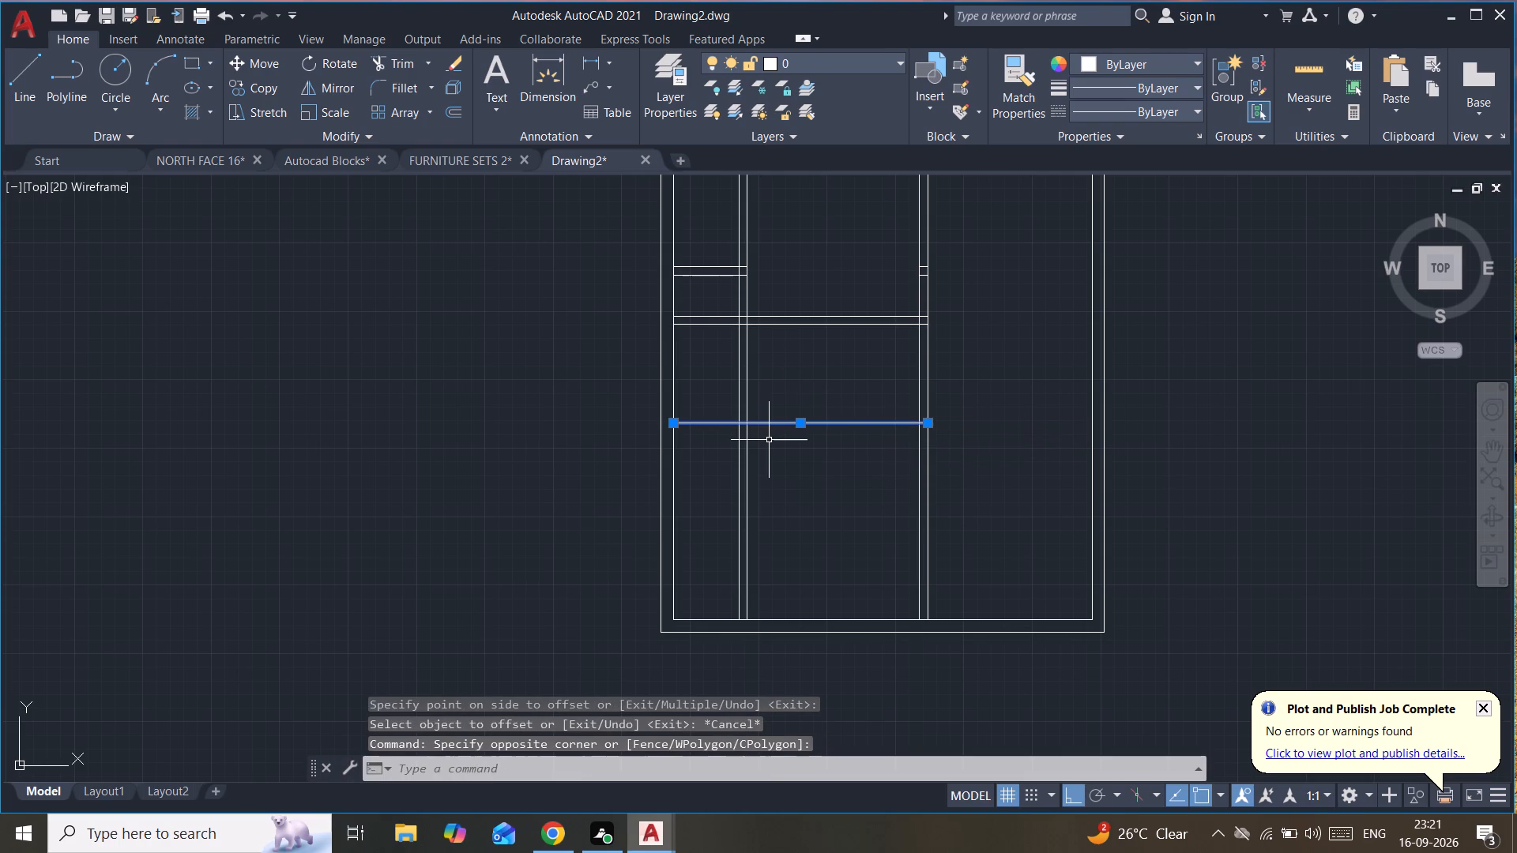
{"action": "type", "text": "of"}
{"action": "key", "text": "Return"}
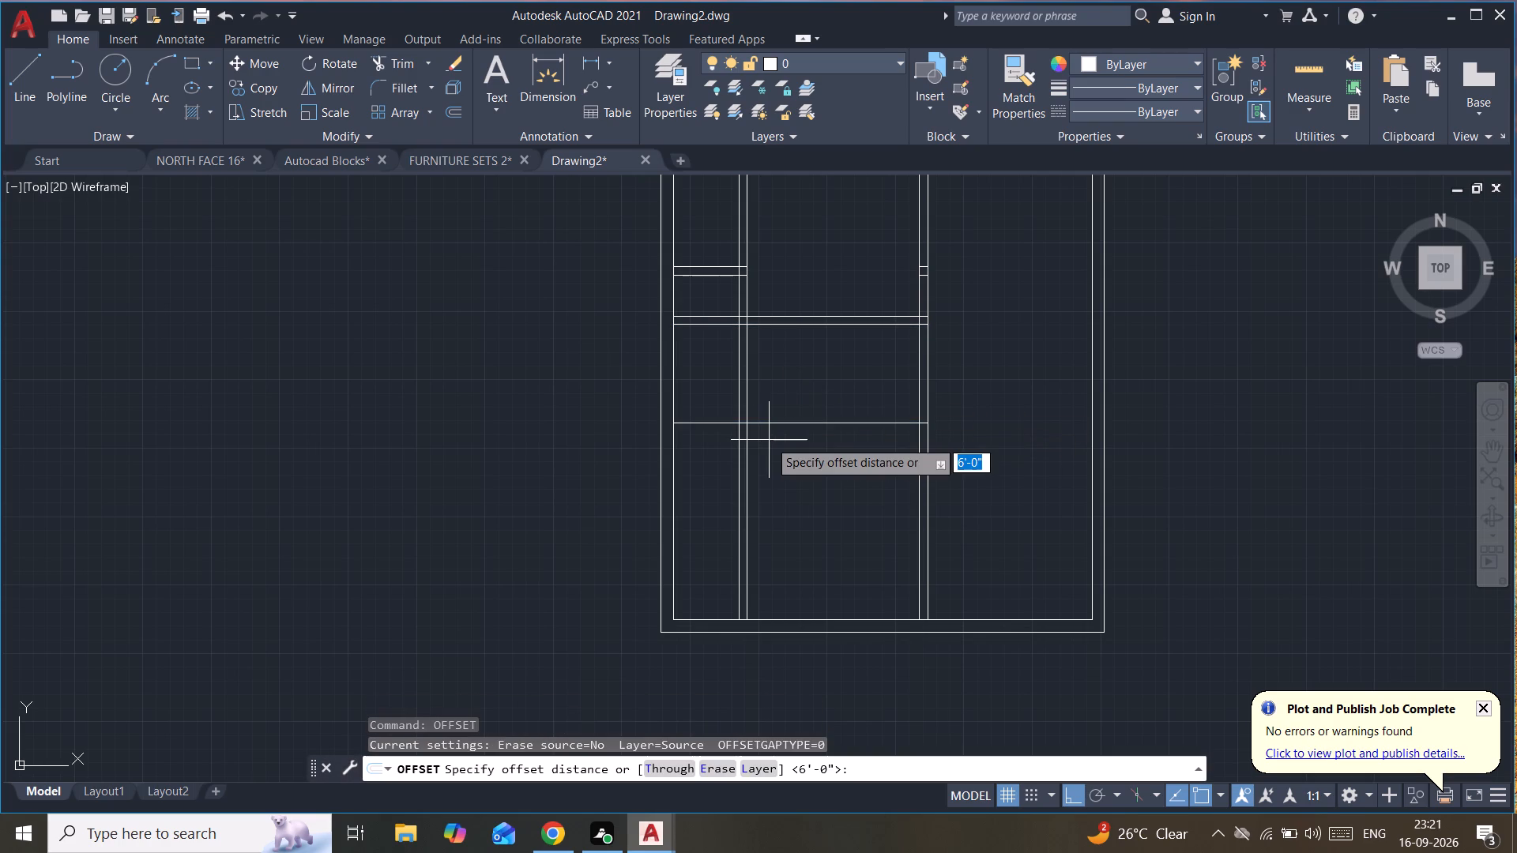
{"action": "type", "text": "6\""}
{"action": "key", "text": "Return"}
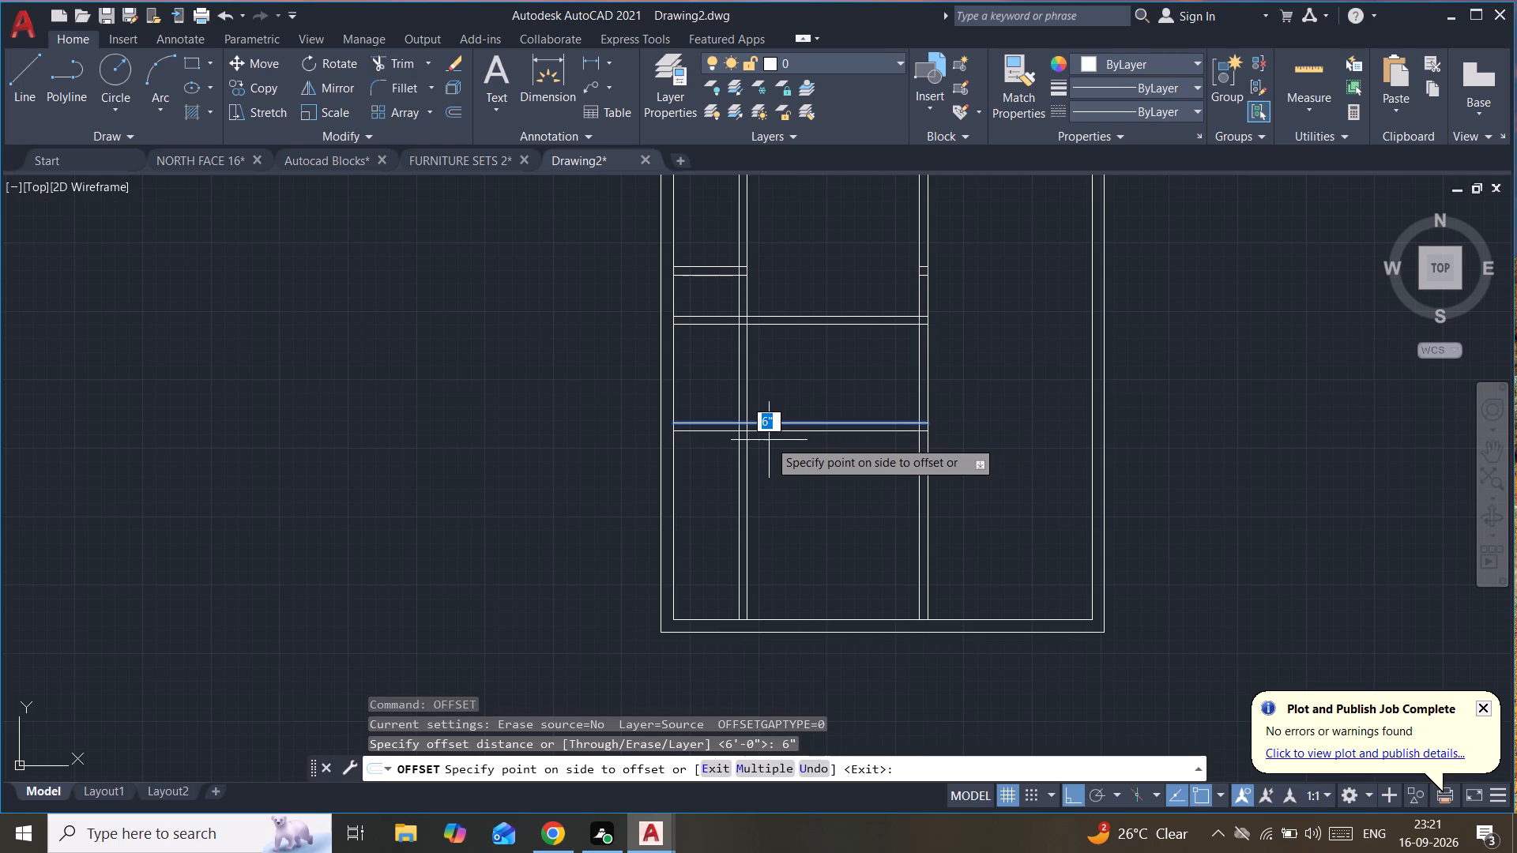
{"action": "left_click", "coordinate": [769, 440]}
{"action": "key", "text": "Escape"}
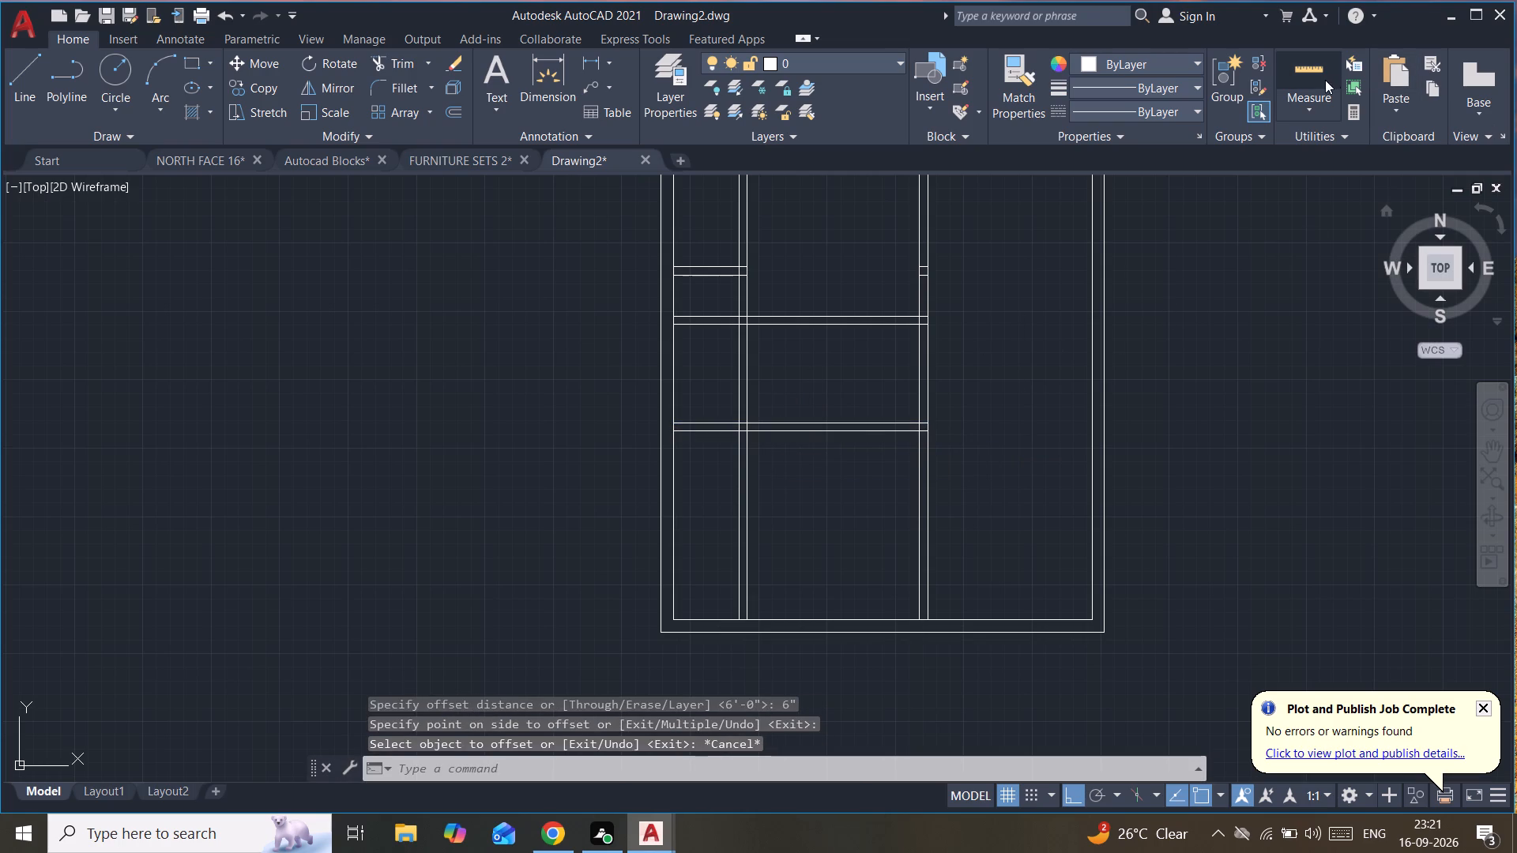
Quick-measure the clear width and height of the middle bay's room below the third horizontal wall.
{"action": "left_click", "coordinate": [1325, 80]}
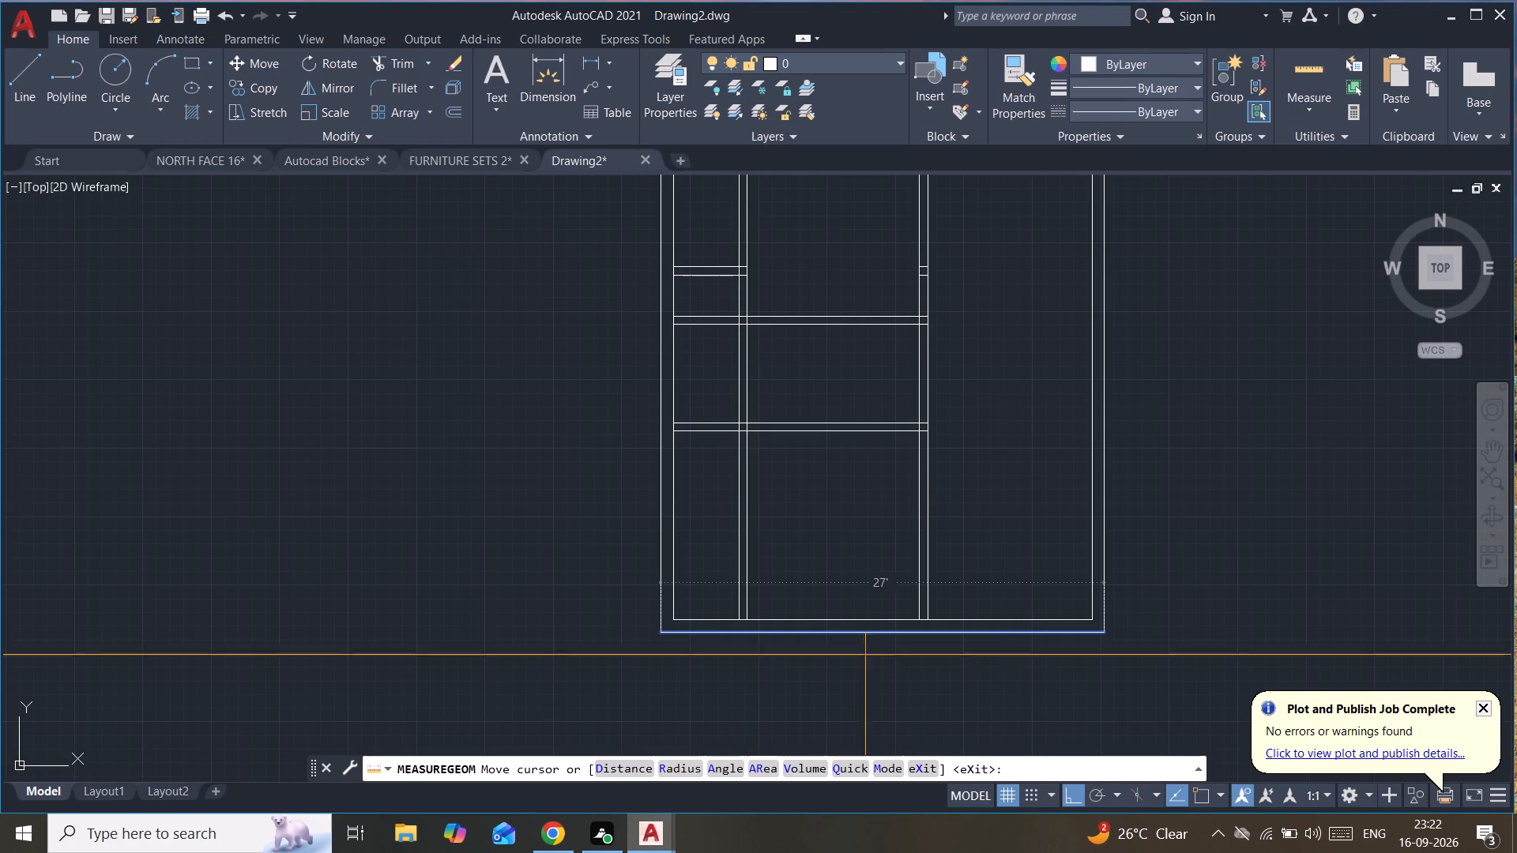
{"action": "middle_click_drag", "start_coordinate": [825, 562], "coordinate": [785, 657]}
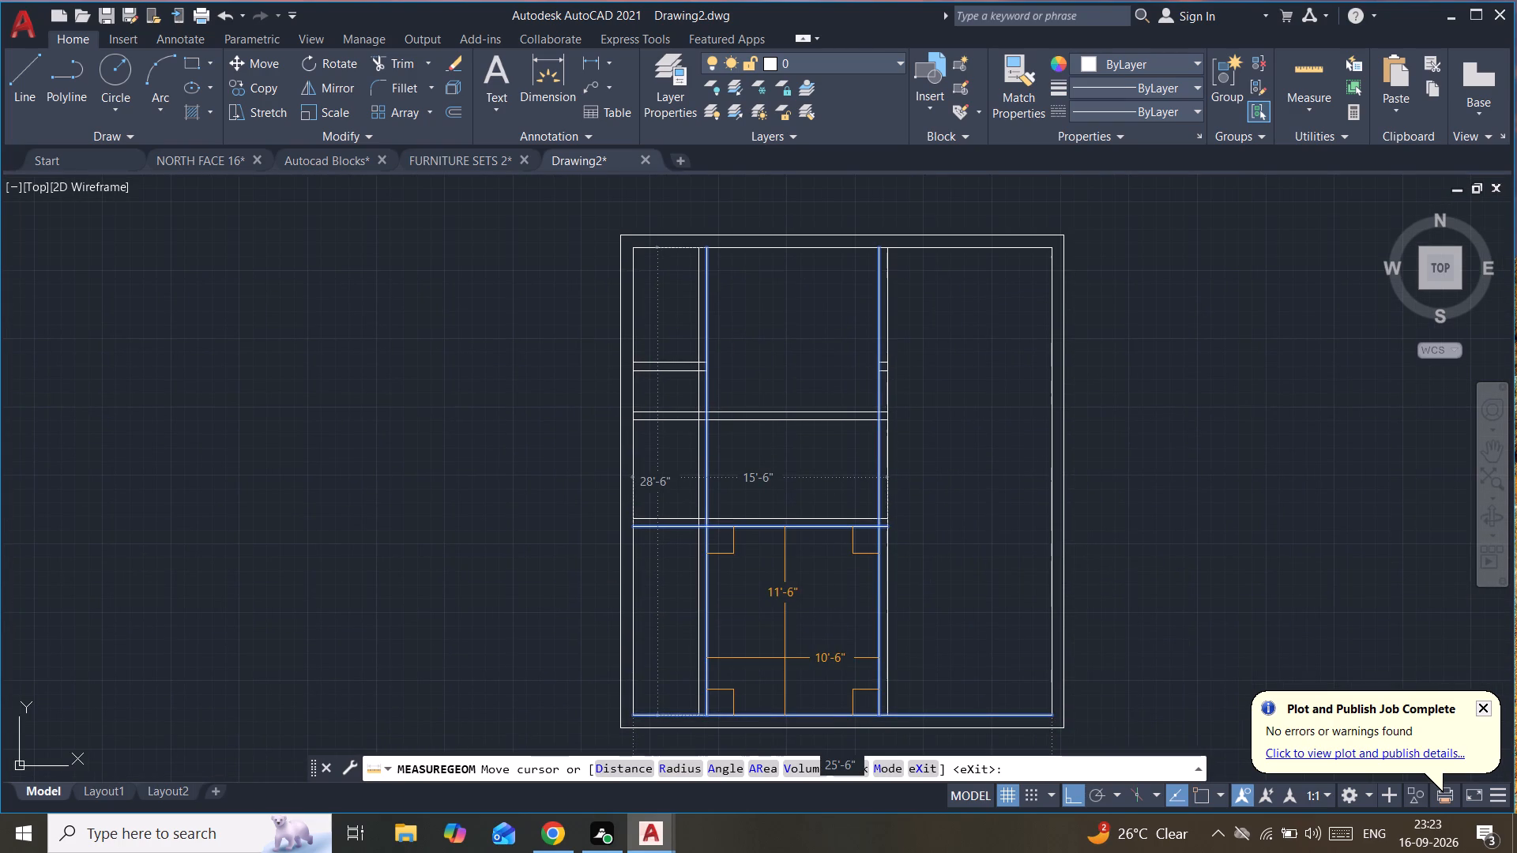
{"action": "type", "text": "tr"}
{"action": "key", "text": "Return"}
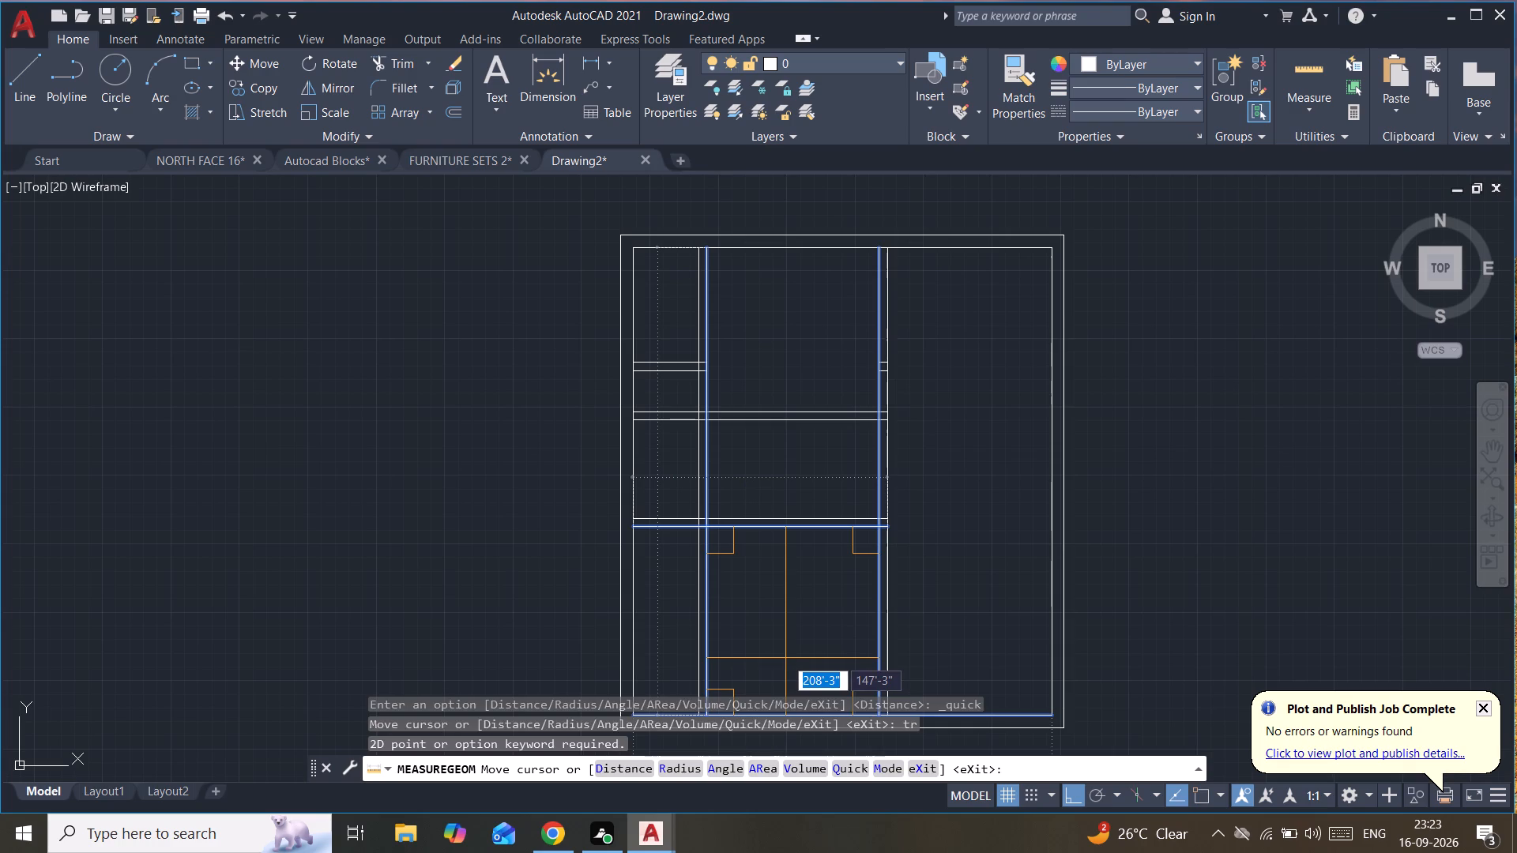
{"action": "key", "text": "Escape"}
{"action": "key", "text": "Escape"}
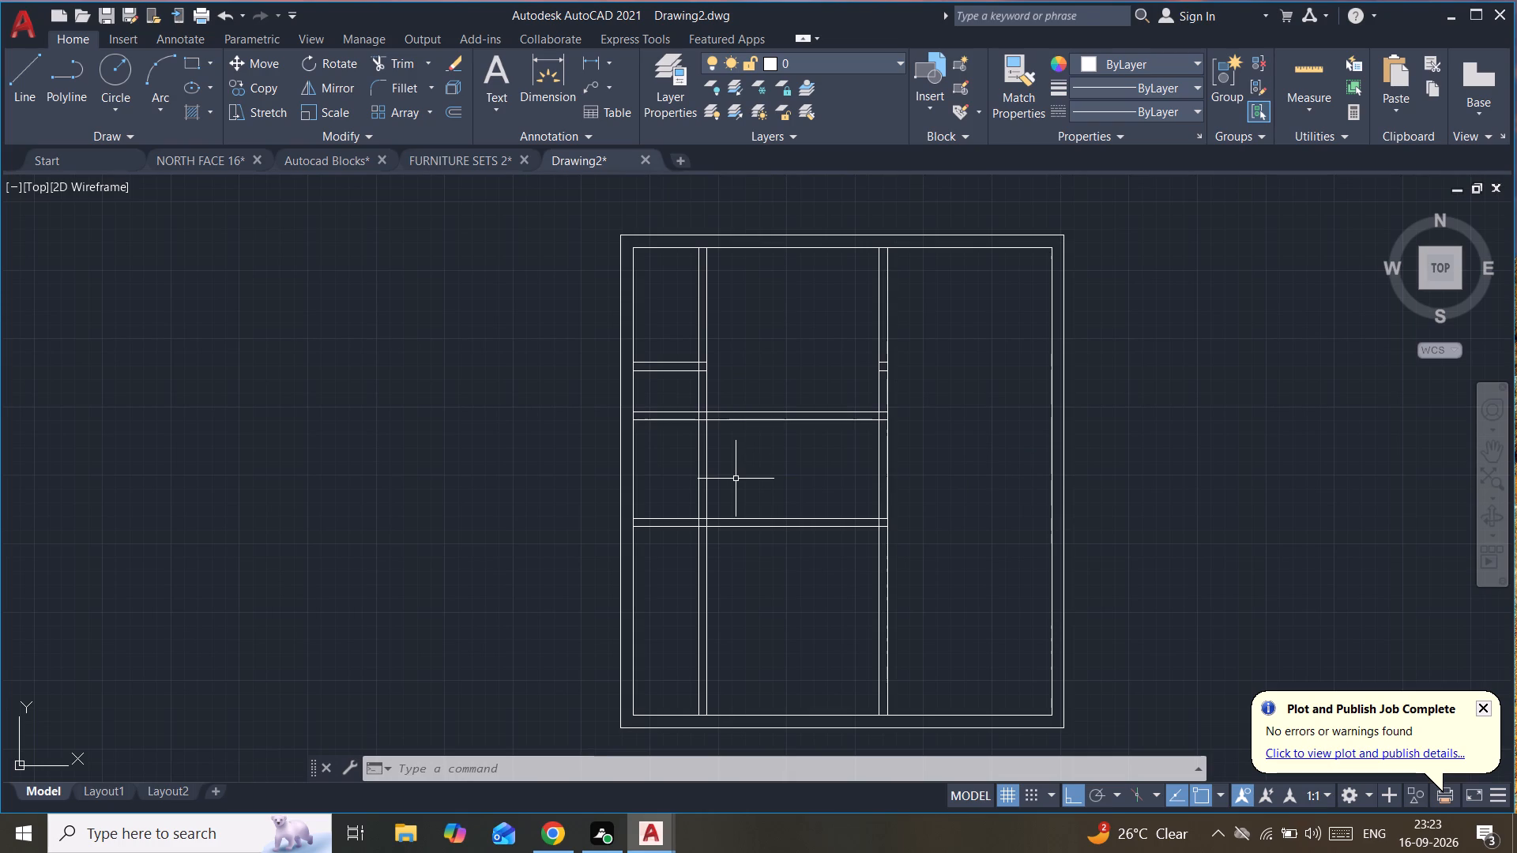
Trim away the left vertical interior wall below the third horizontal wall.
{"action": "middle_click_drag", "start_coordinate": [732, 480], "coordinate": [695, 418]}
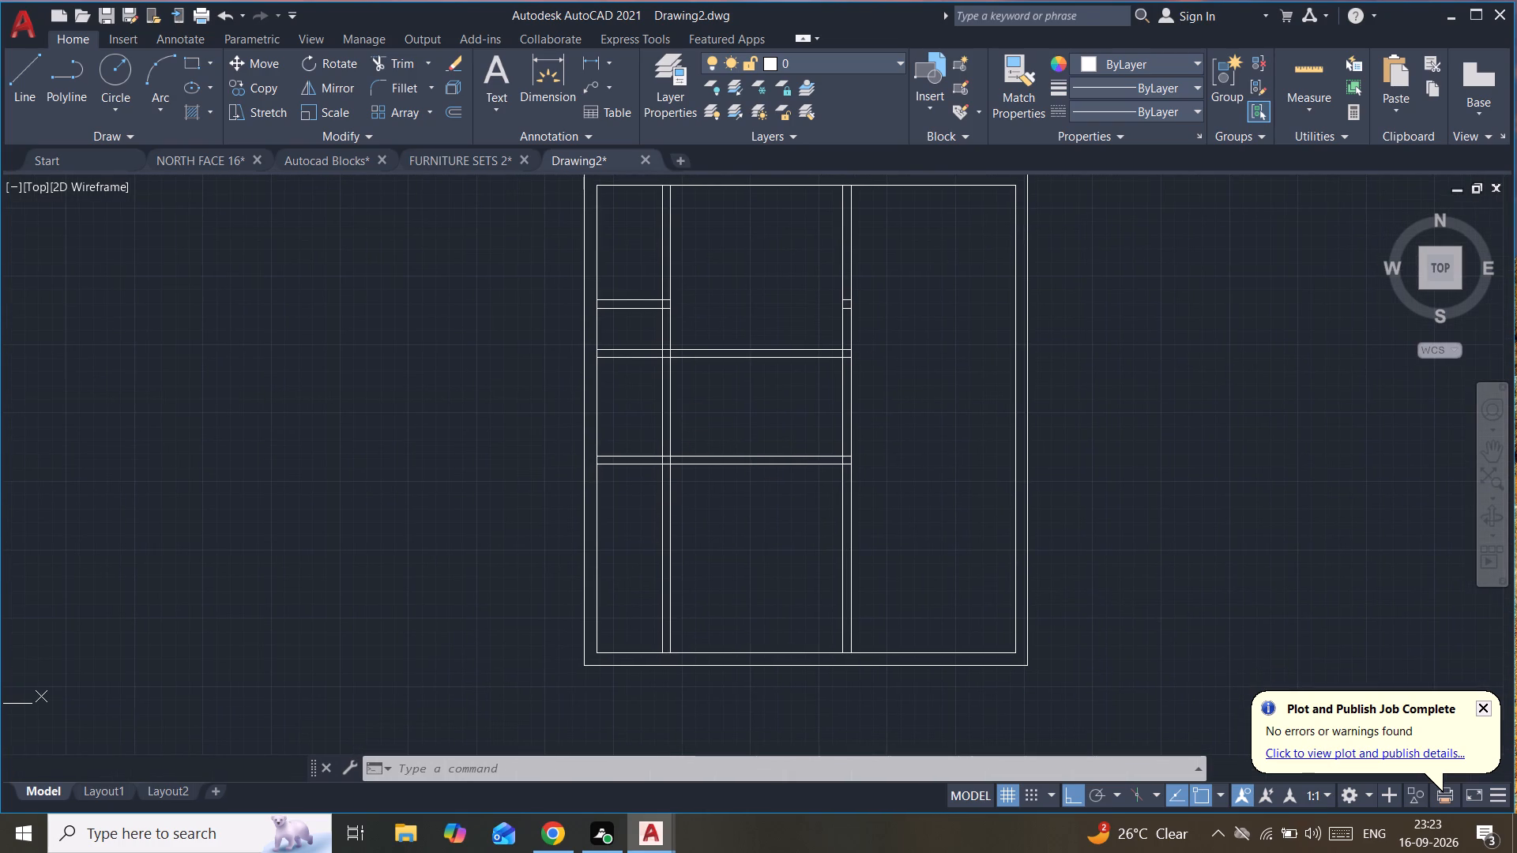
{"action": "type", "text": "tr"}
{"action": "key", "text": "Return"}
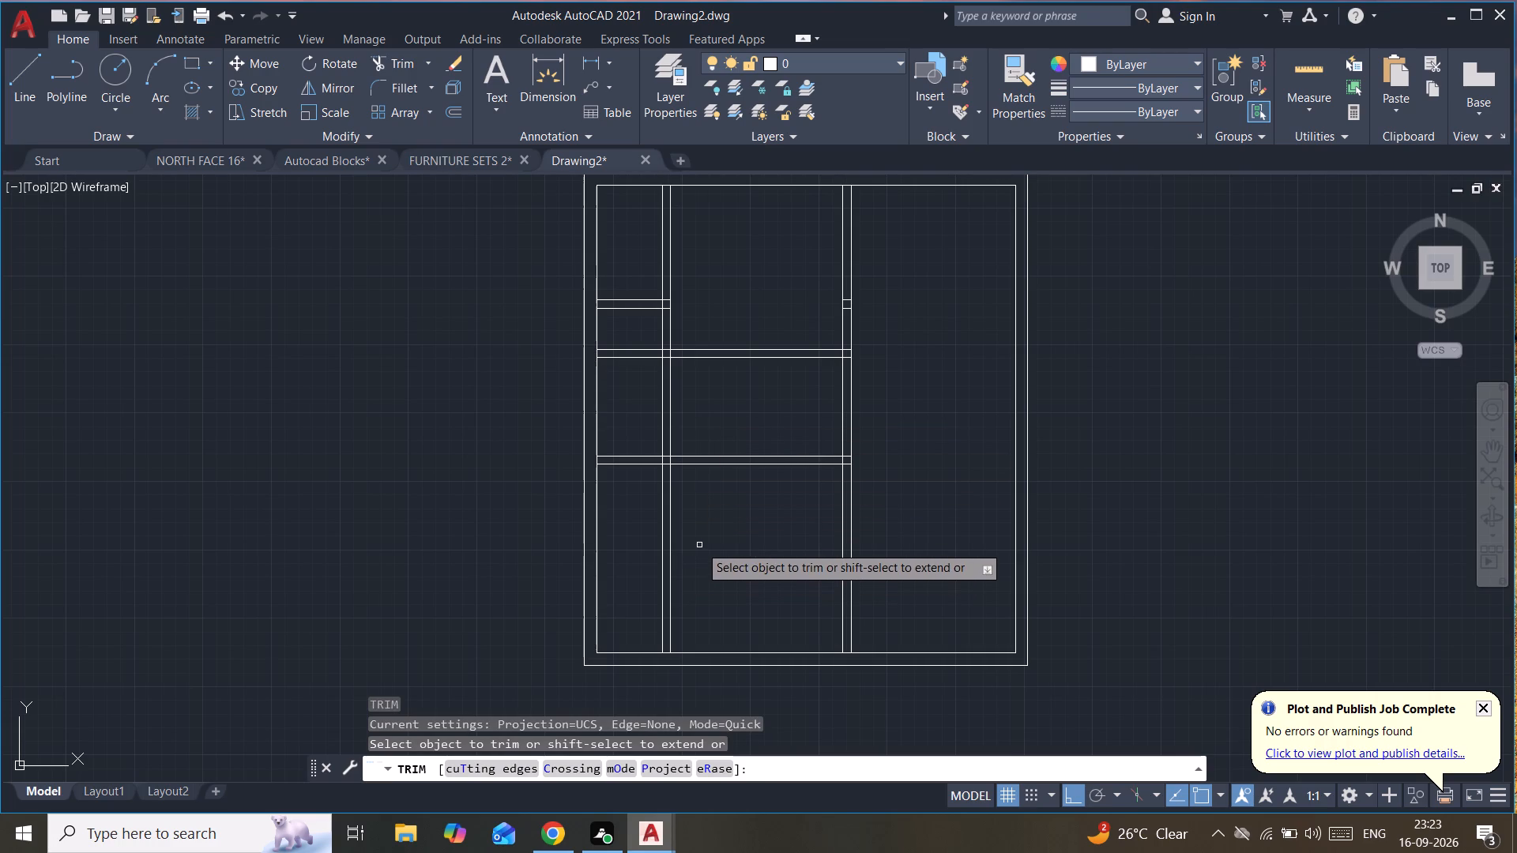
{"action": "left_click_drag", "start_coordinate": [699, 545], "coordinate": [641, 580]}
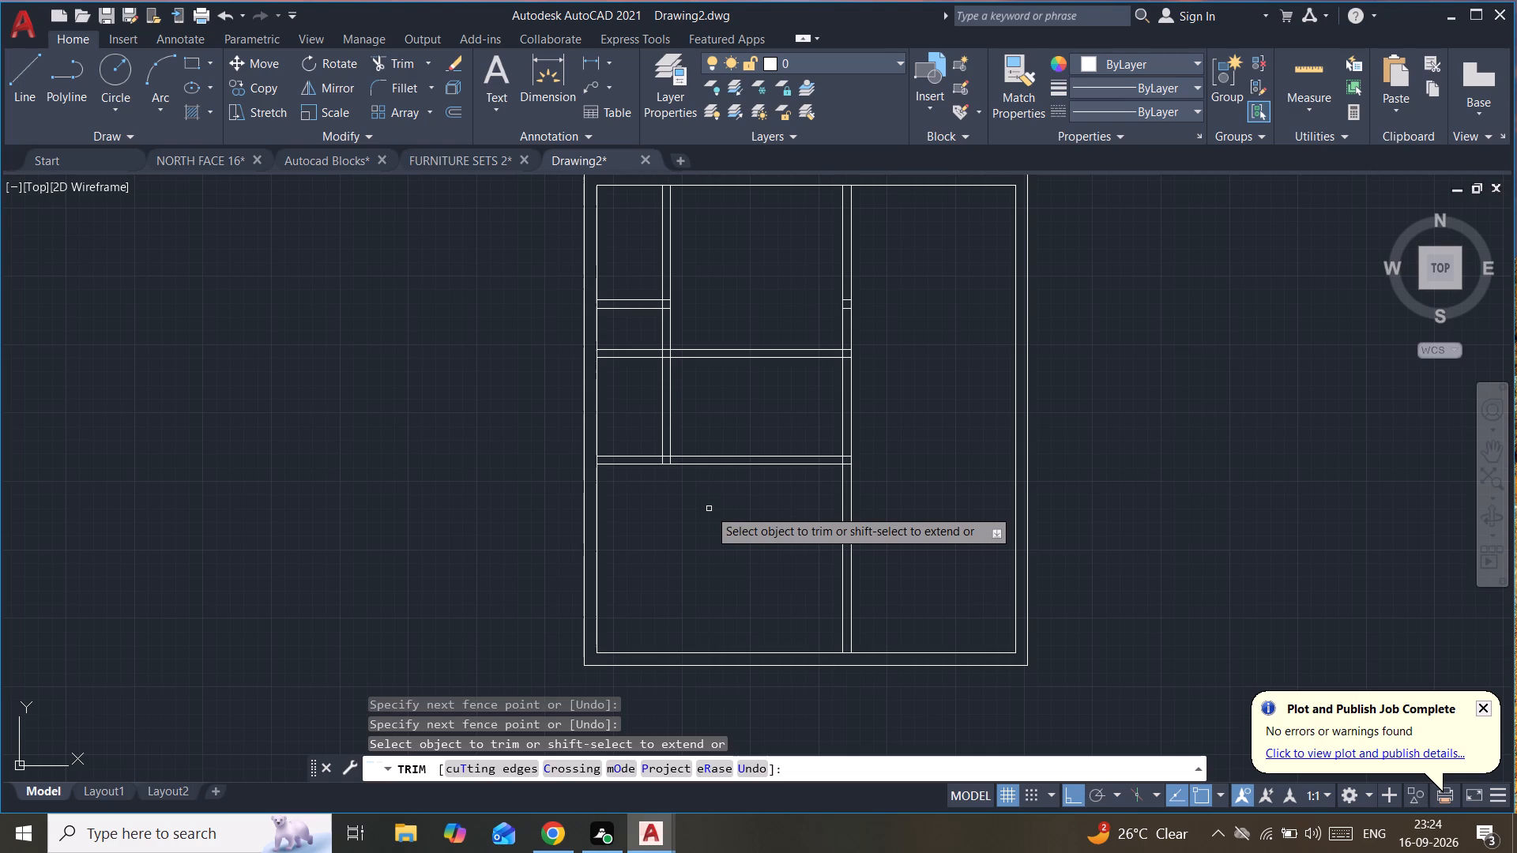
{"action": "key", "text": "Escape"}
Offset the inner line of the left outer wall 11'6" to the right into the plan.
{"action": "left_click", "coordinate": [596, 545]}
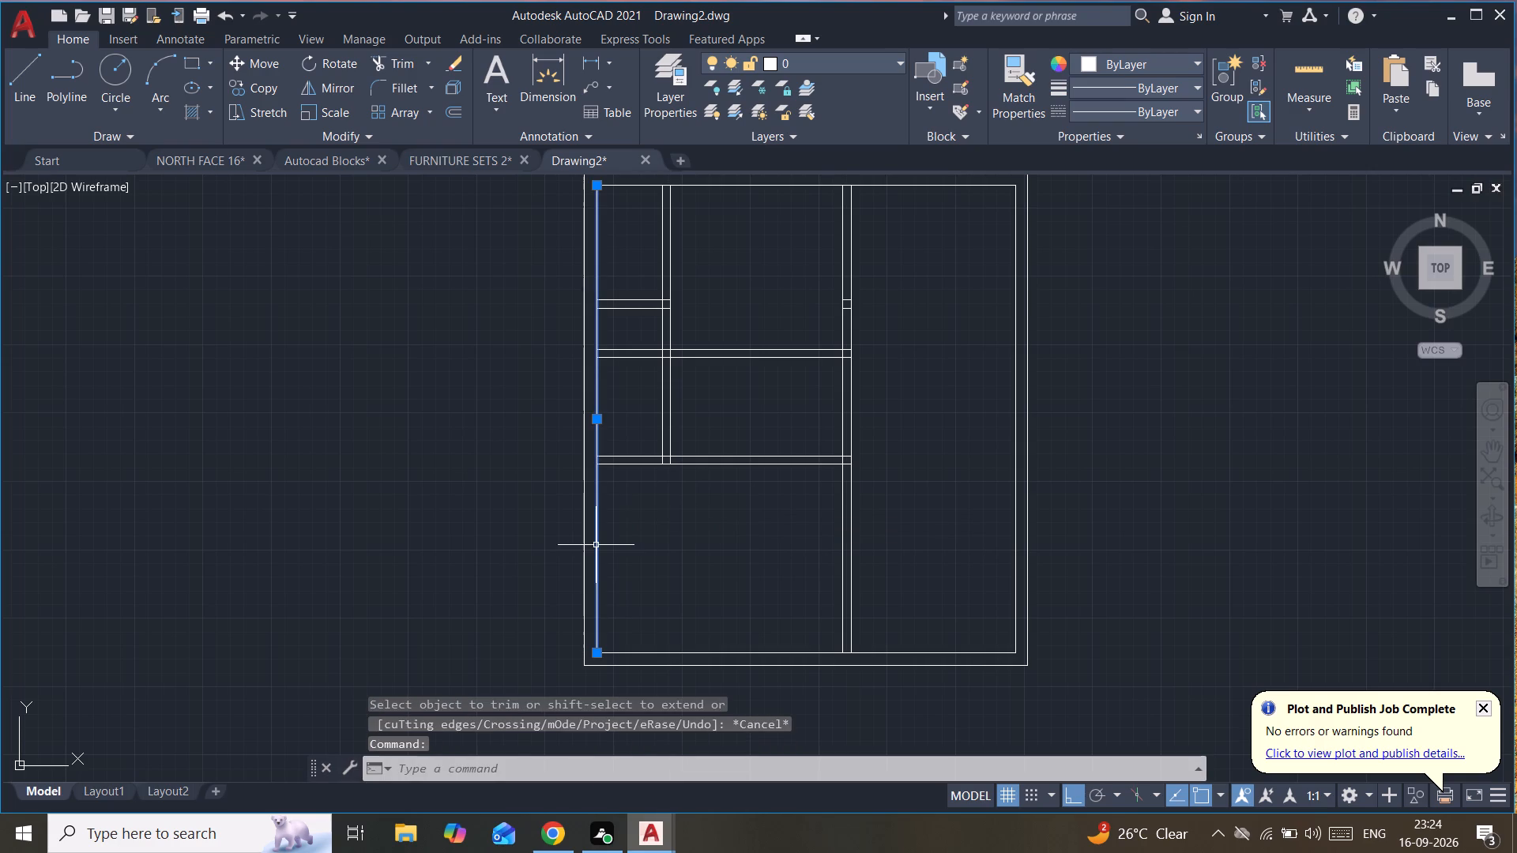
{"action": "type", "text": "of"}
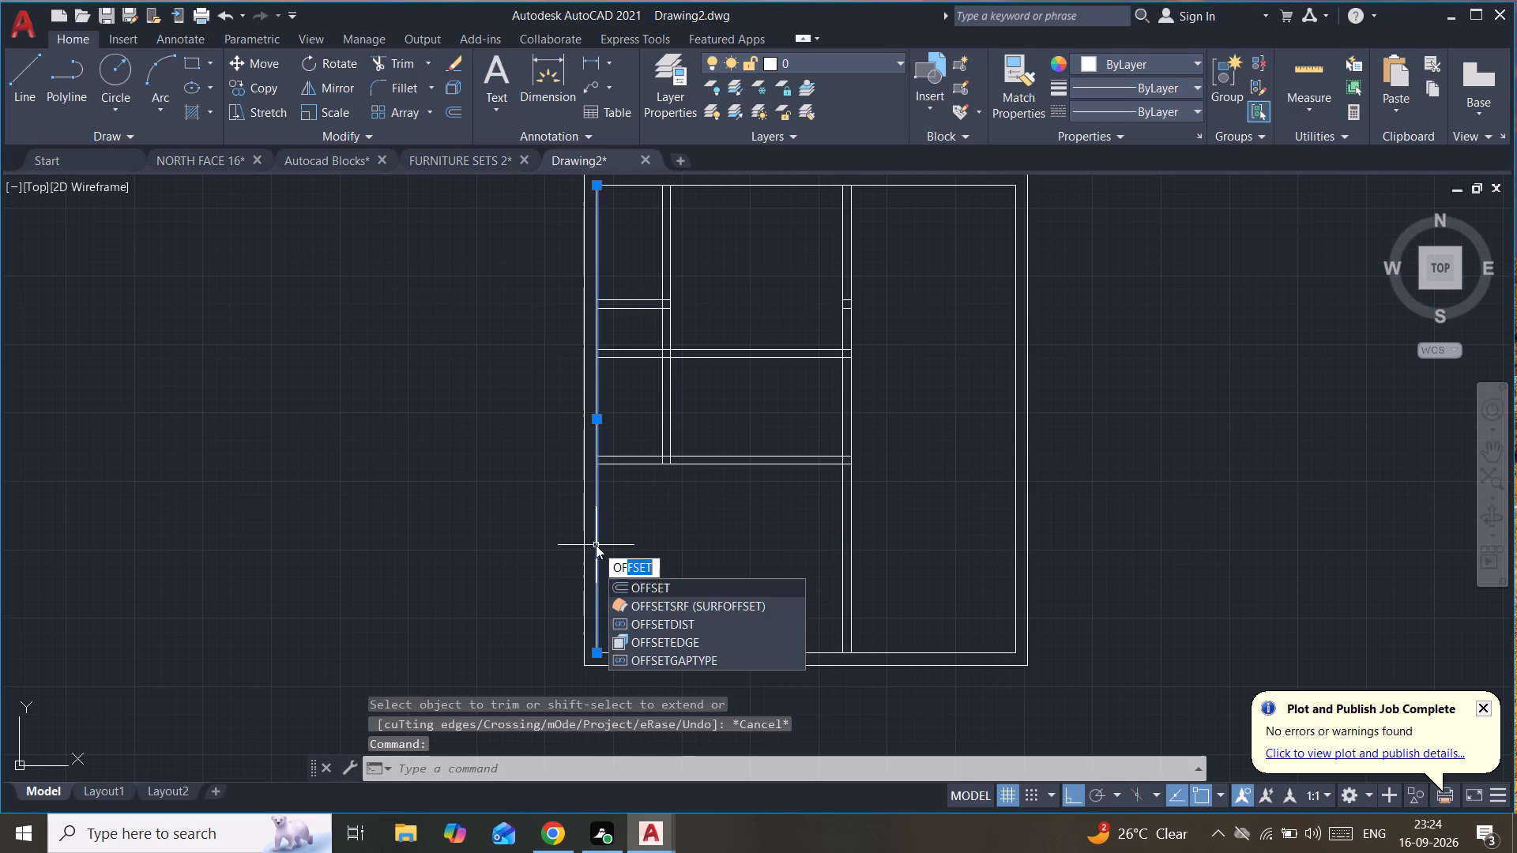
{"action": "key", "text": "Return"}
{"action": "type", "text": "11'6\""}
{"action": "key", "text": "Return"}
{"action": "left_click", "coordinate": [764, 569]}
{"action": "key", "text": "Escape"}
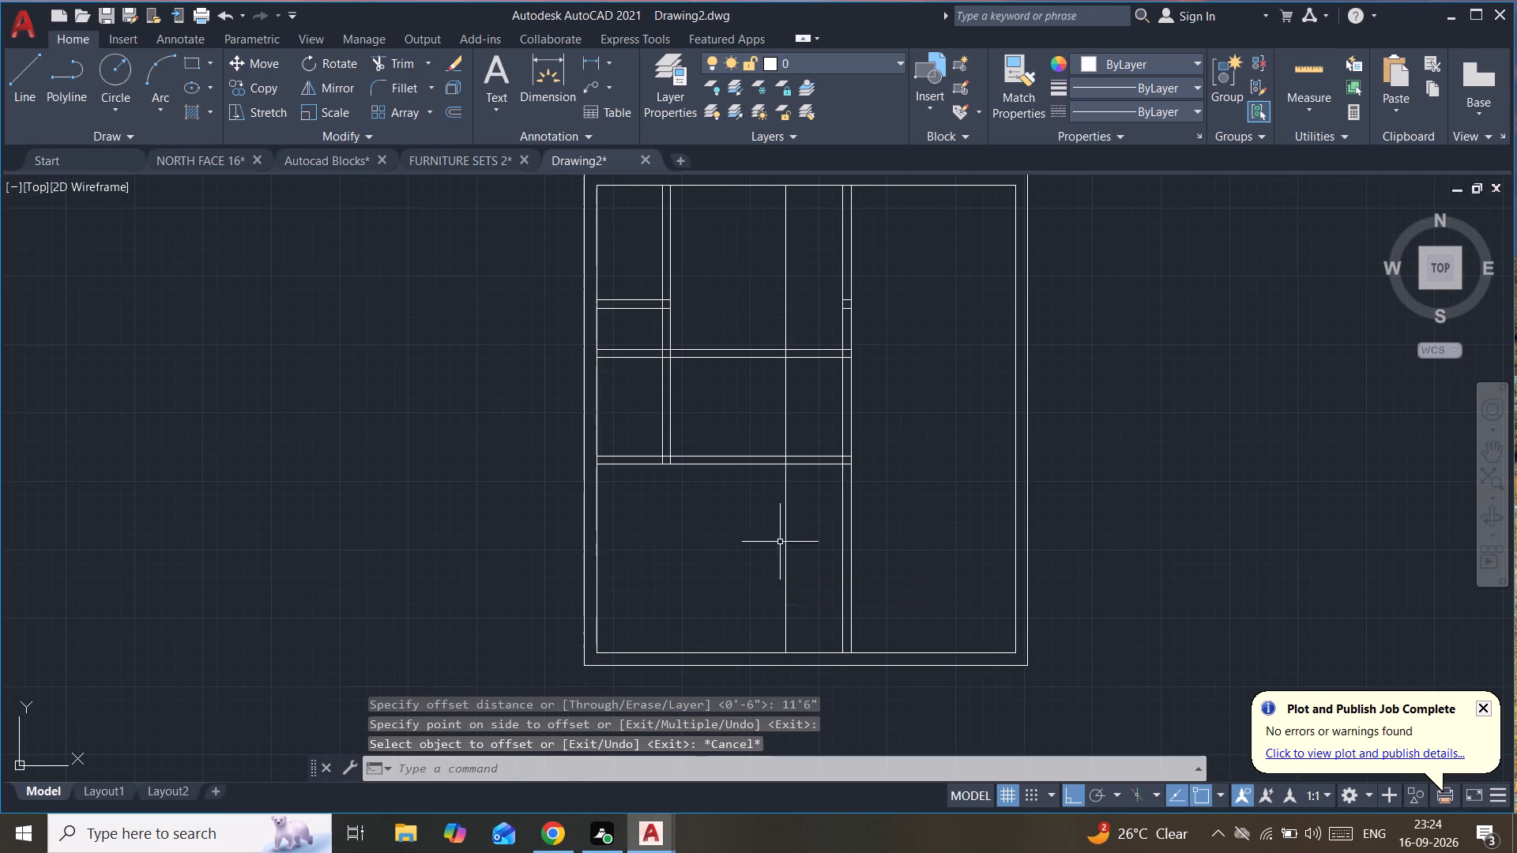
Offset the new vertical line 6" to the right to form another vertical interior wall.
{"action": "left_click", "coordinate": [805, 528]}
{"action": "left_click", "coordinate": [752, 550]}
{"action": "type", "text": "of"}
{"action": "key", "text": "Return"}
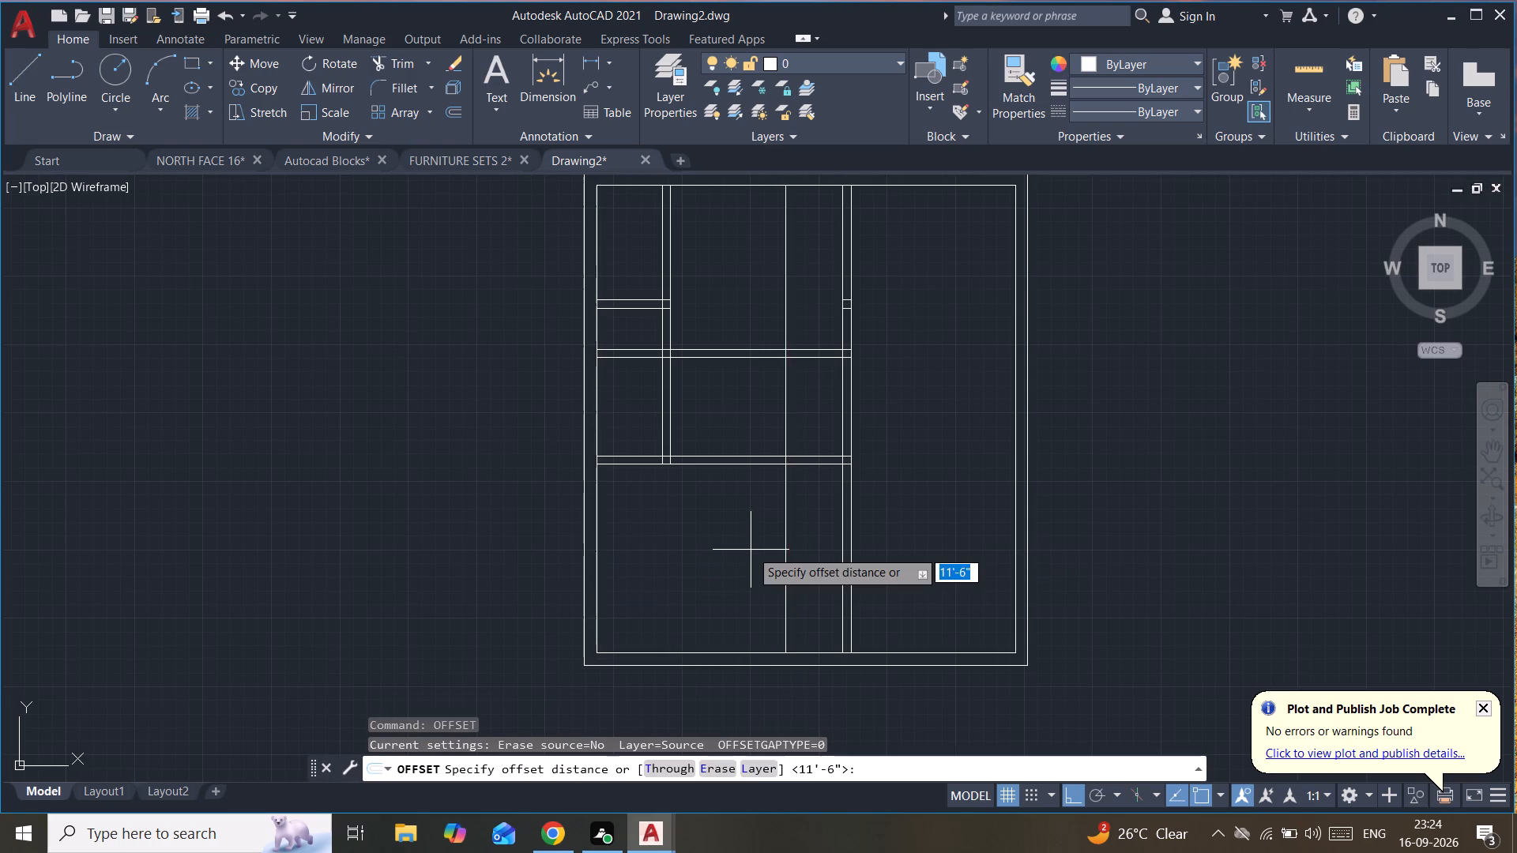
{"action": "type", "text": "6\""}
{"action": "key", "text": "Return"}
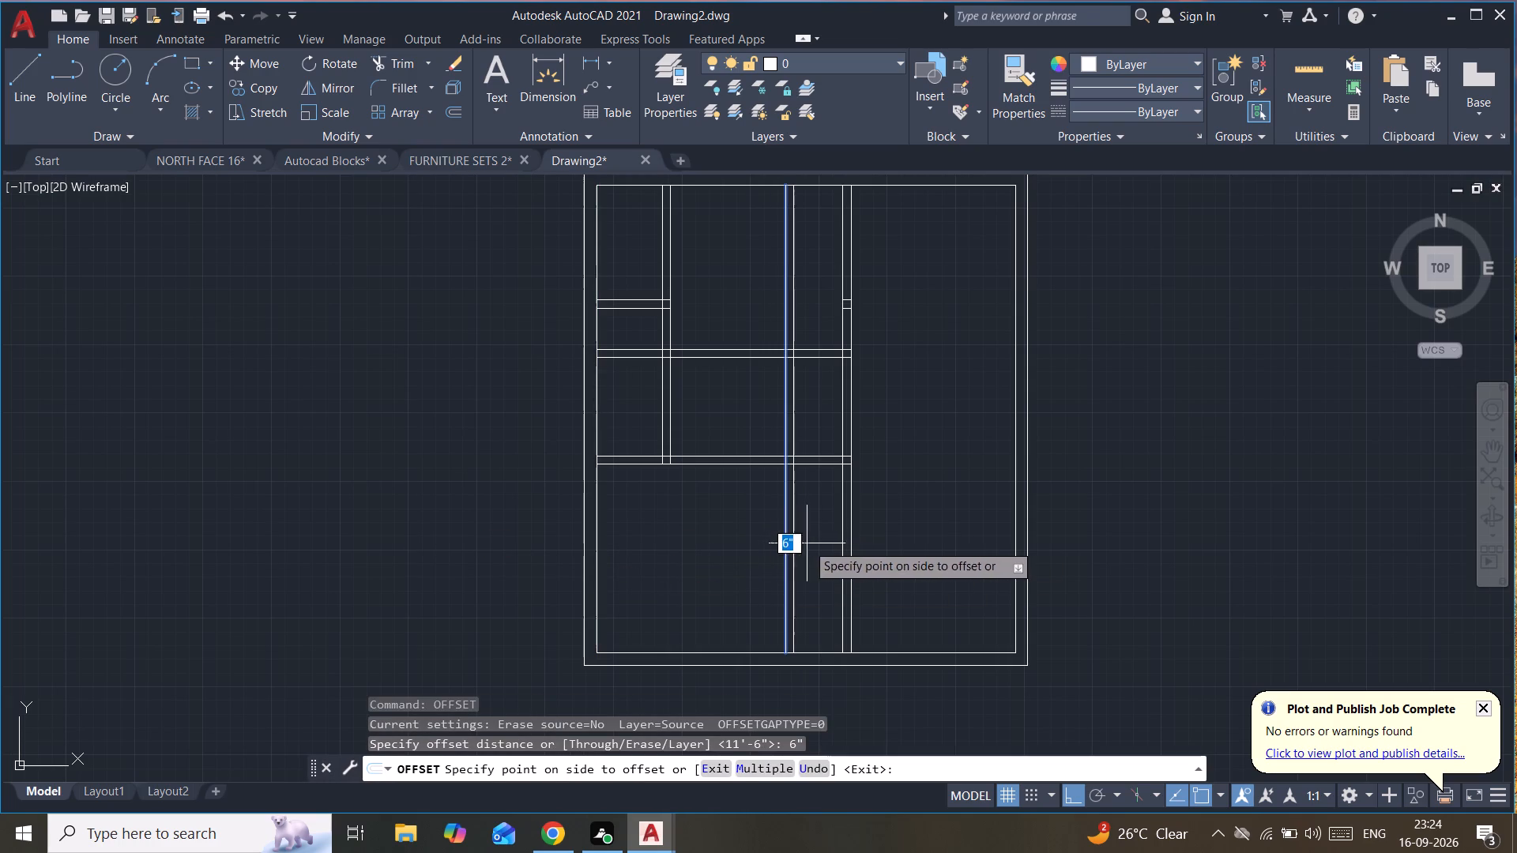
{"action": "left_click", "coordinate": [807, 543]}
{"action": "key", "text": "Escape"}
Trim the new vertical wall out of the middle and top rooms, keeping its section below the third horizontal wall.
{"action": "type", "text": "tr"}
{"action": "key", "text": "Return"}
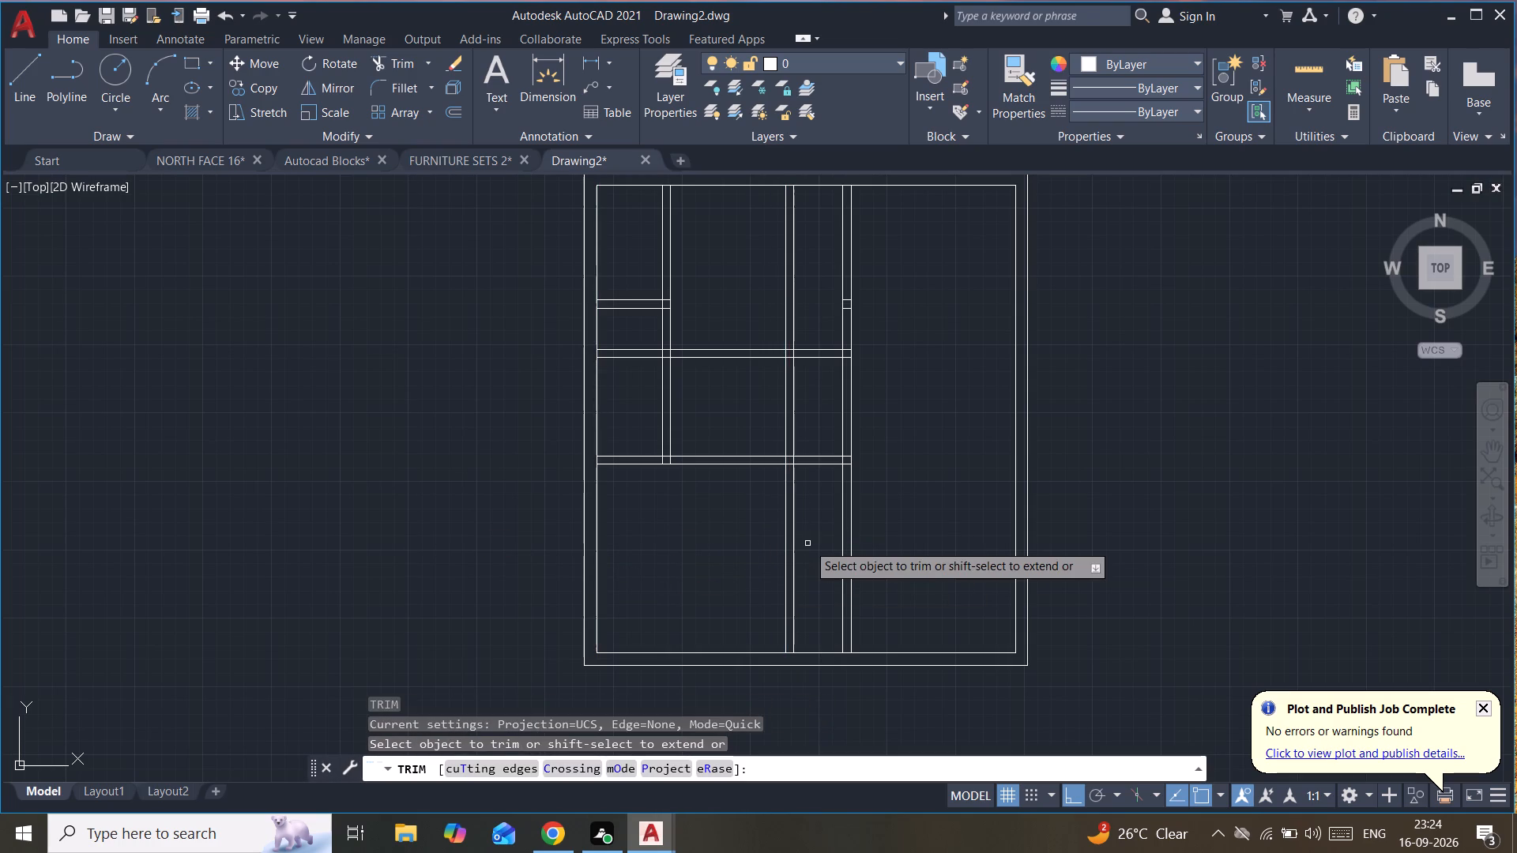
{"action": "left_click_drag", "start_coordinate": [823, 406], "coordinate": [773, 400]}
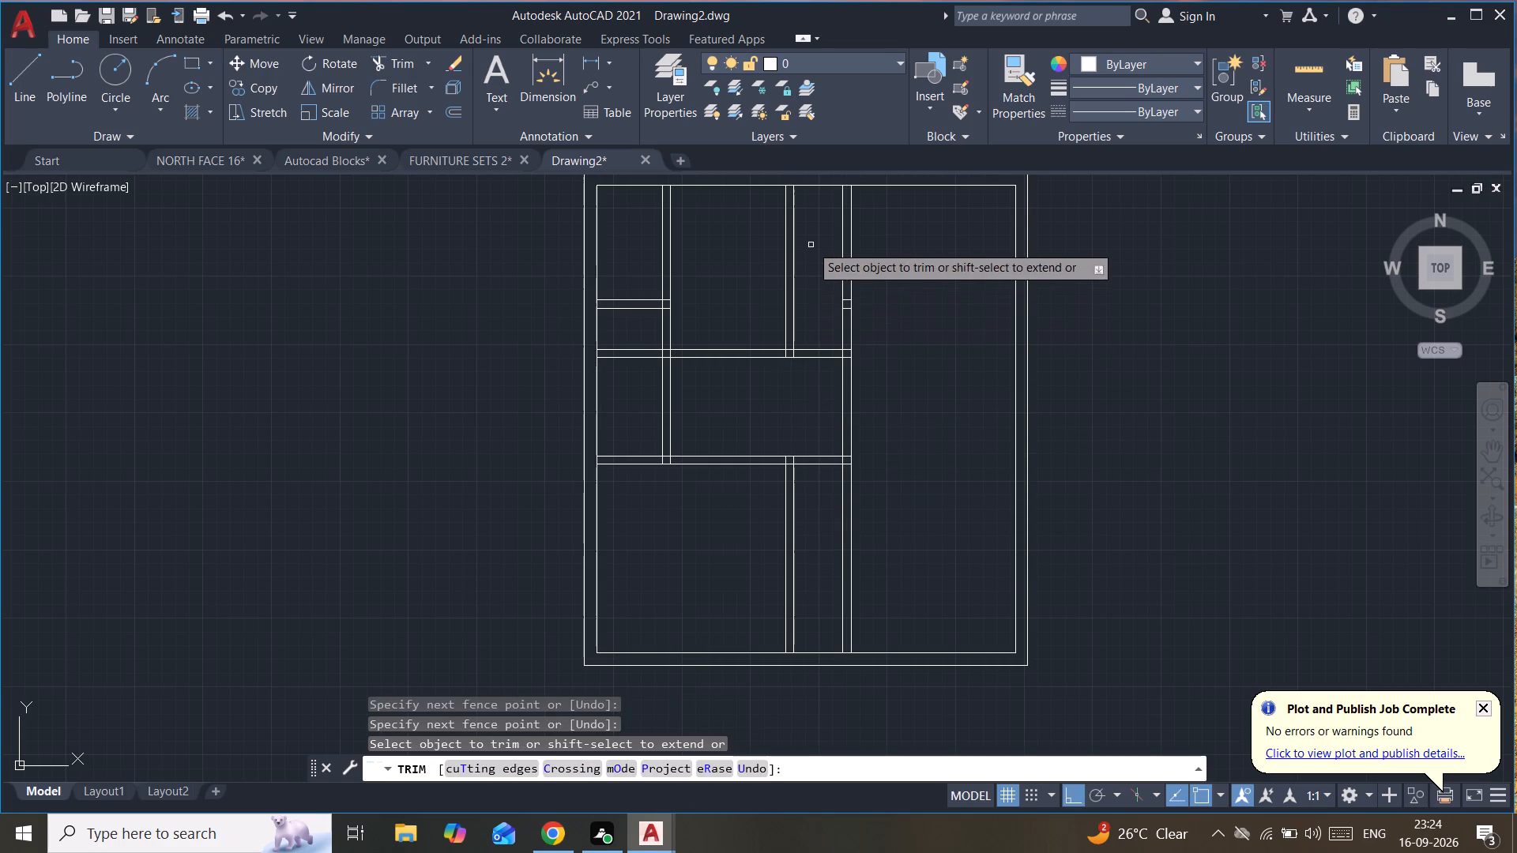
{"action": "left_click_drag", "start_coordinate": [811, 245], "coordinate": [752, 284]}
{"action": "key", "text": "Escape"}
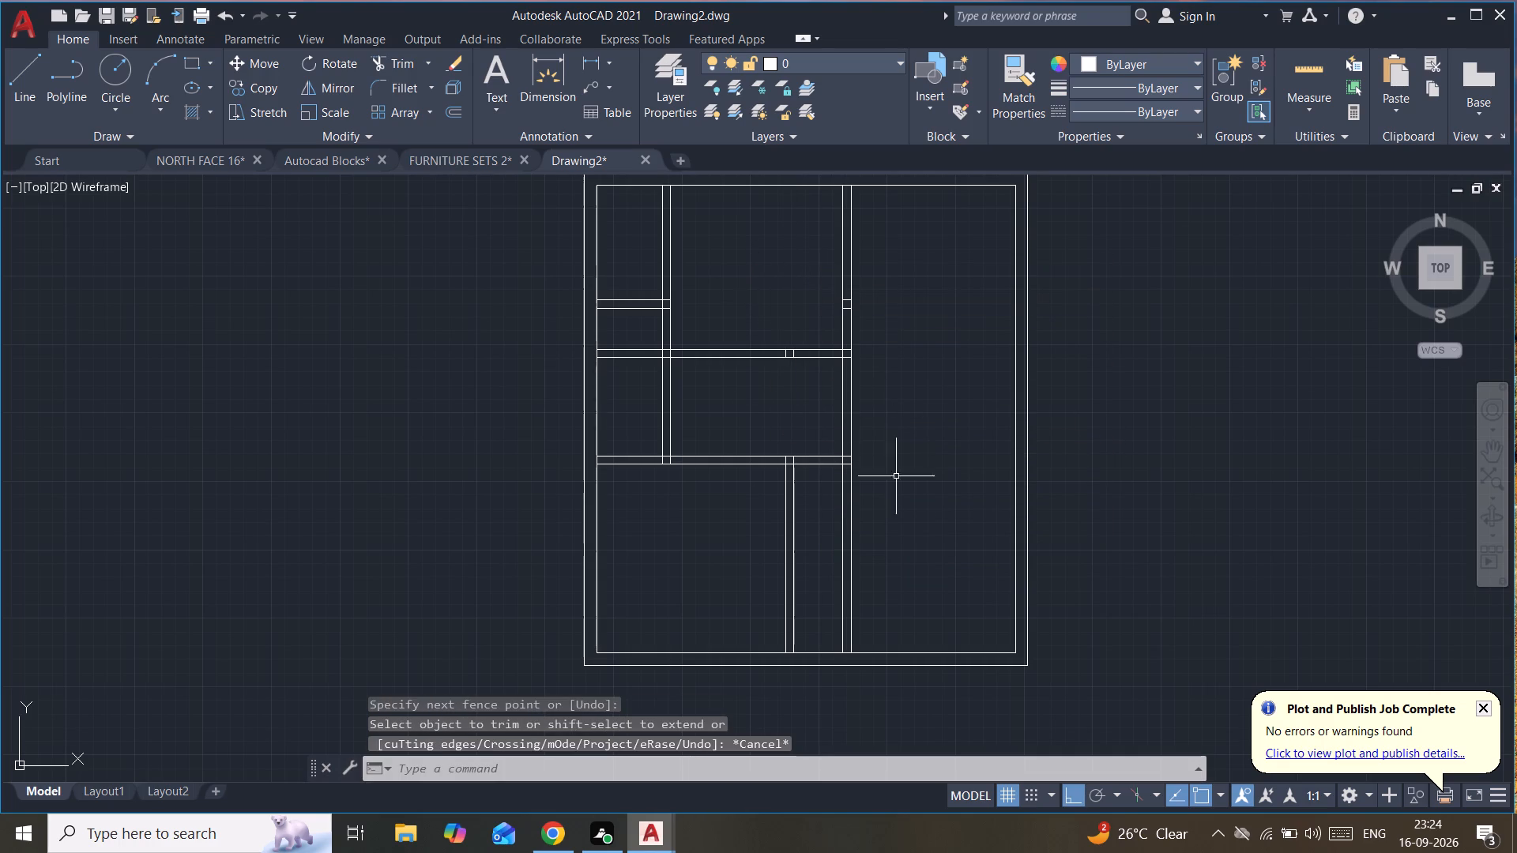
Trim away the right vertical interior wall below the third horizontal wall.
{"action": "middle_click_drag", "start_coordinate": [892, 537], "coordinate": [843, 430]}
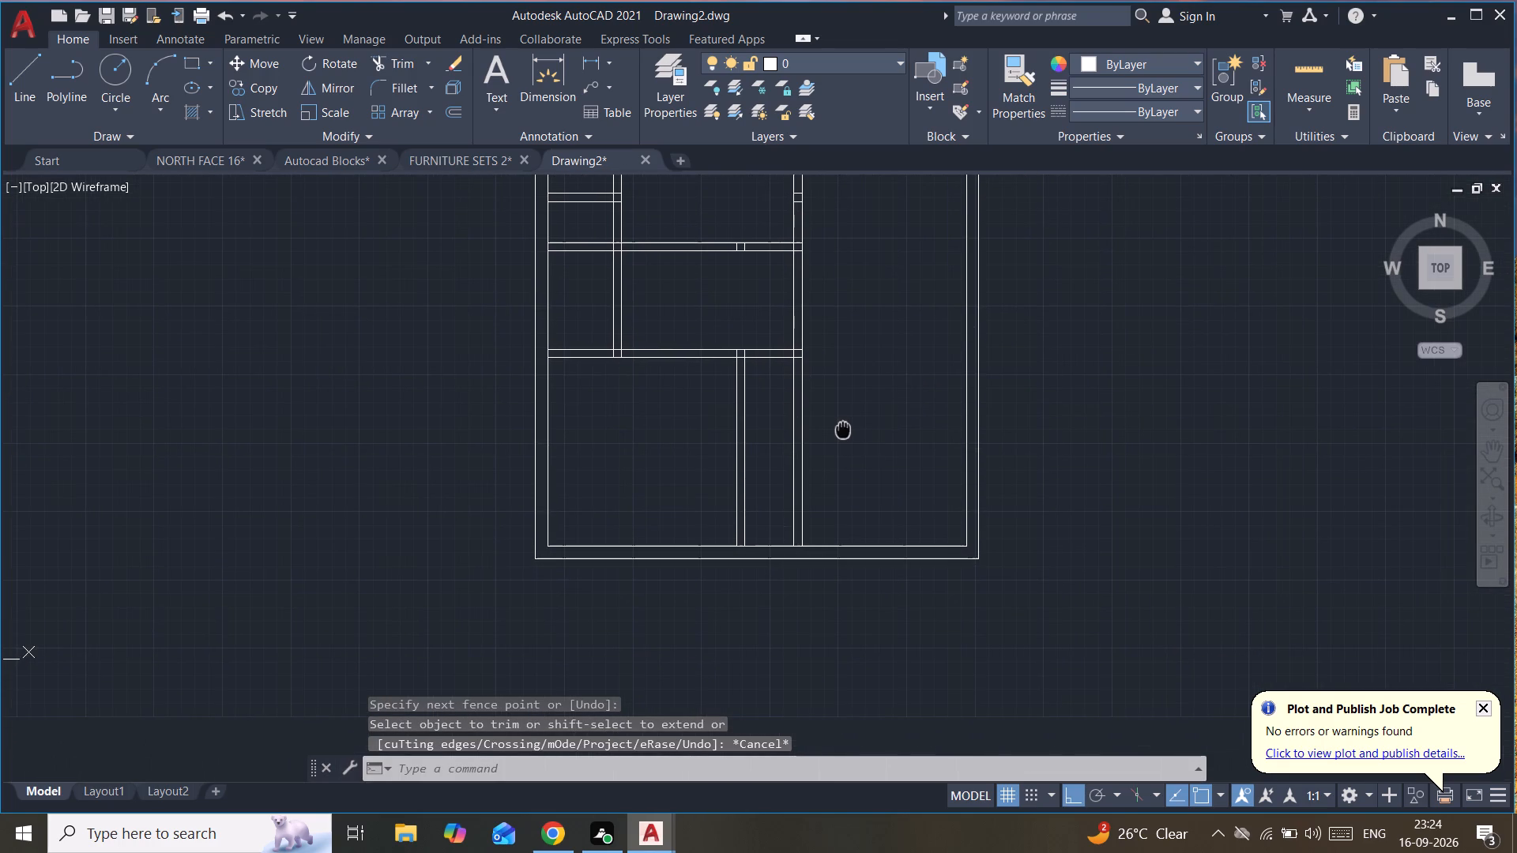
{"action": "middle_click_drag", "start_coordinate": [843, 430], "coordinate": [876, 532]}
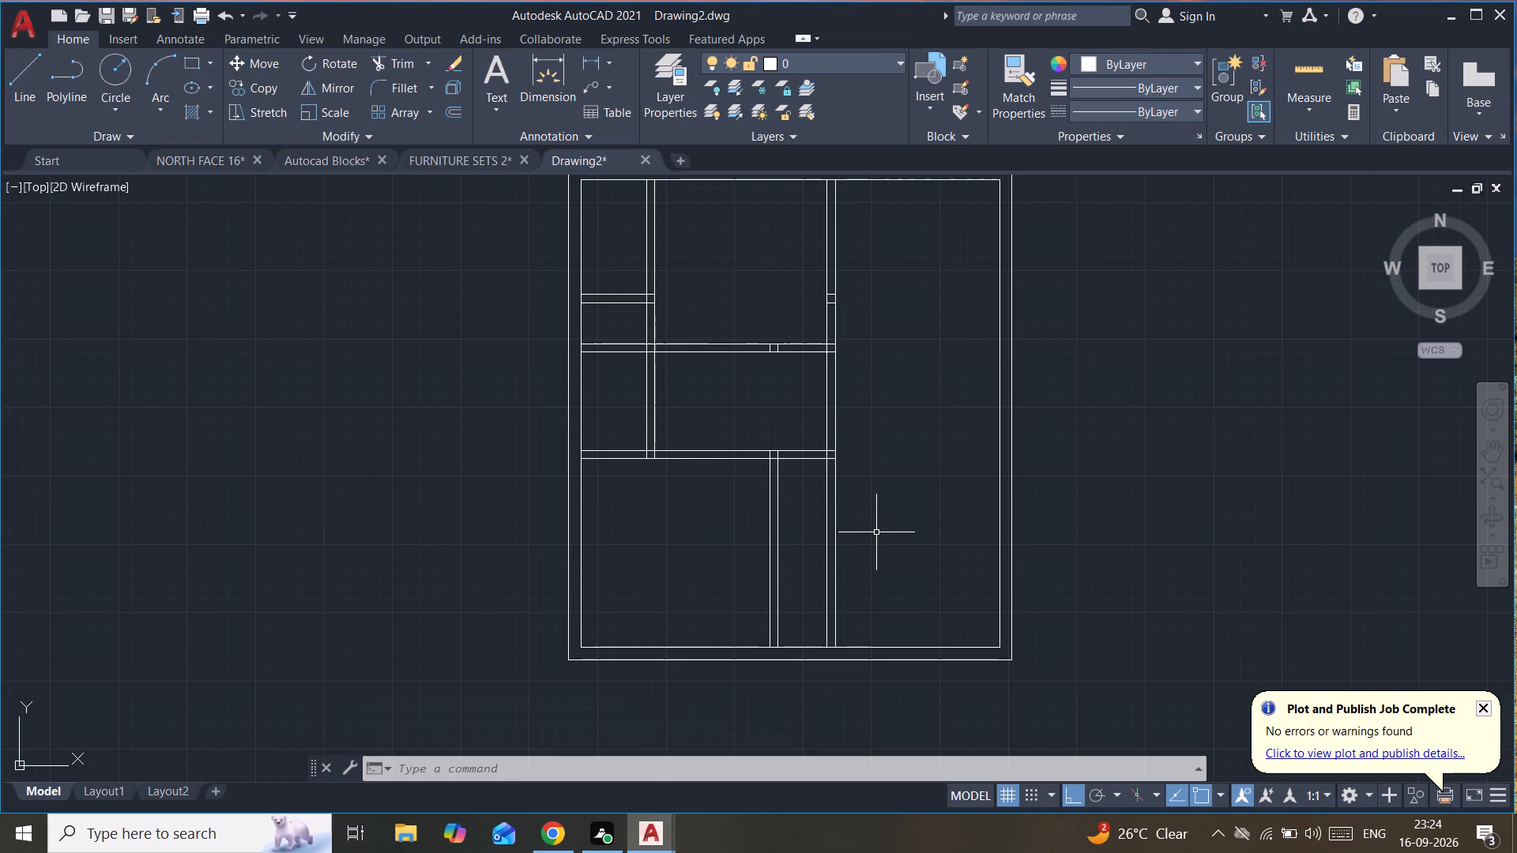
{"action": "type", "text": "tr"}
{"action": "key", "text": "Return"}
{"action": "left_click_drag", "start_coordinate": [876, 532], "coordinate": [804, 620]}
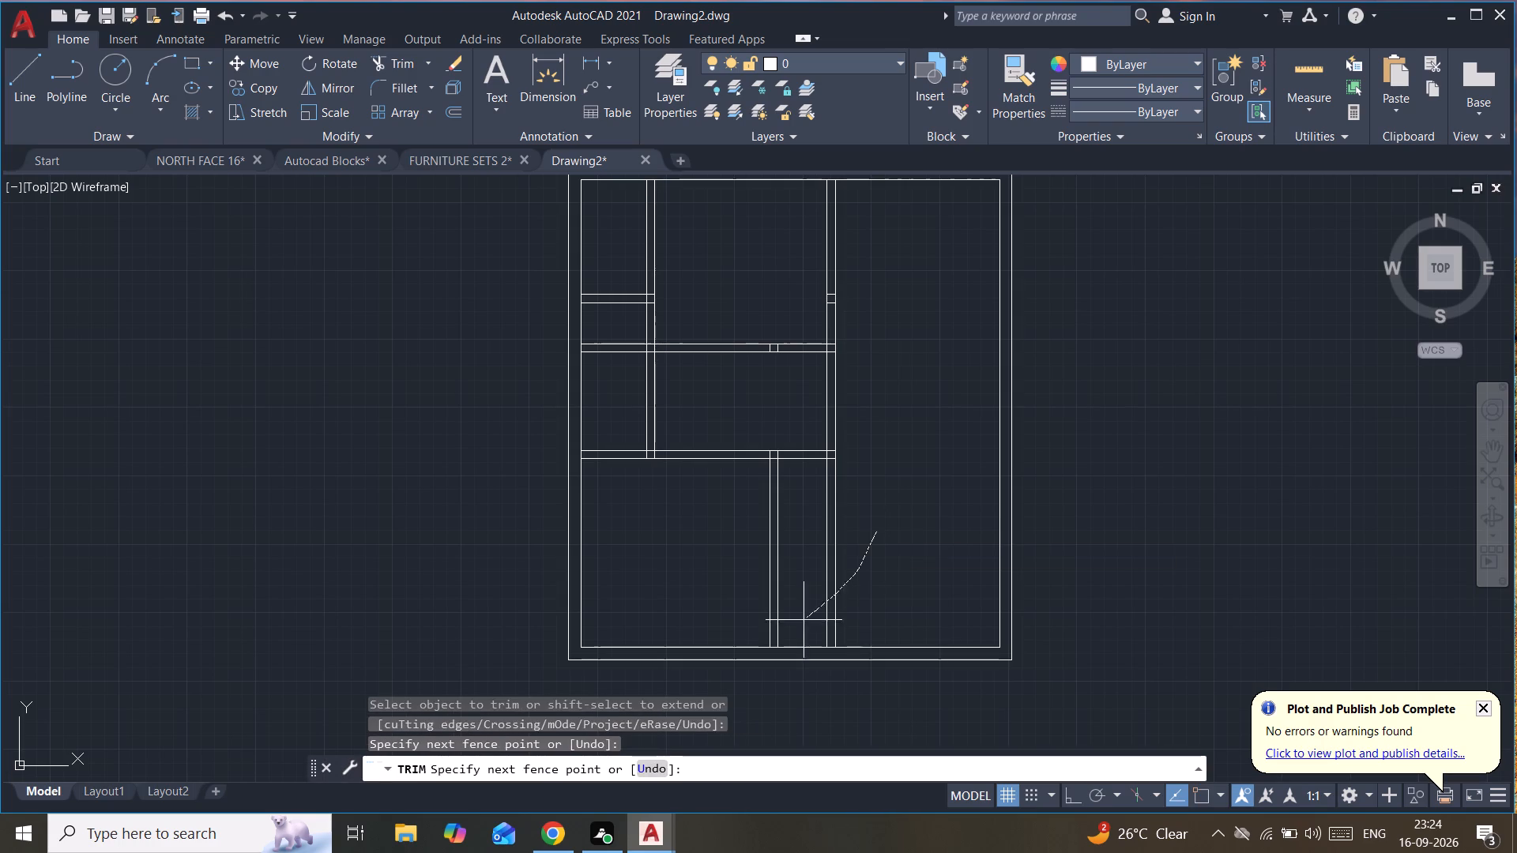
{"action": "left_click_drag", "start_coordinate": [804, 620], "coordinate": [798, 626]}
{"action": "key", "text": "Escape"}
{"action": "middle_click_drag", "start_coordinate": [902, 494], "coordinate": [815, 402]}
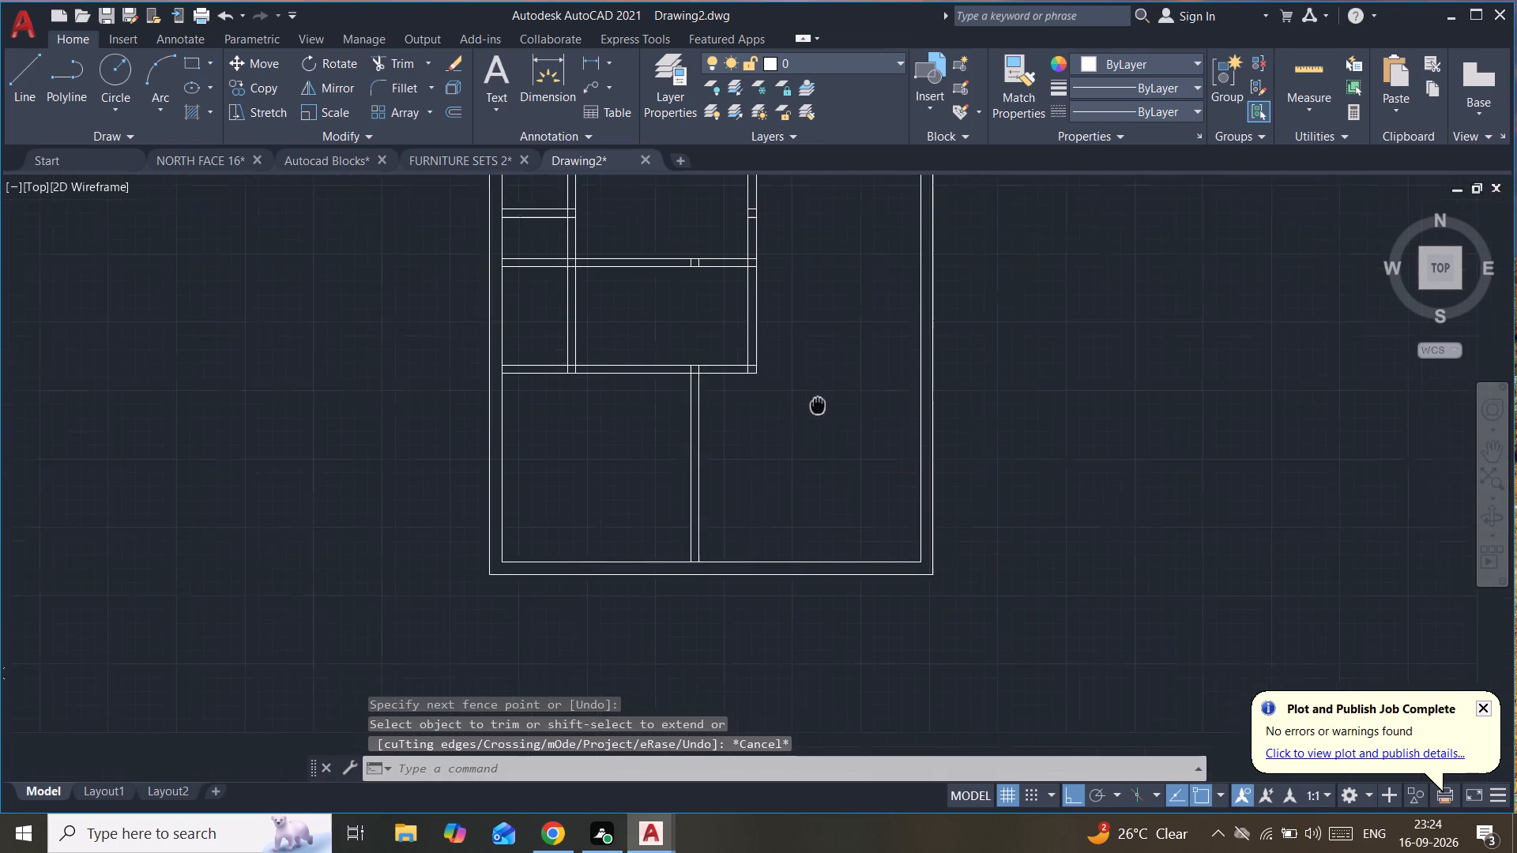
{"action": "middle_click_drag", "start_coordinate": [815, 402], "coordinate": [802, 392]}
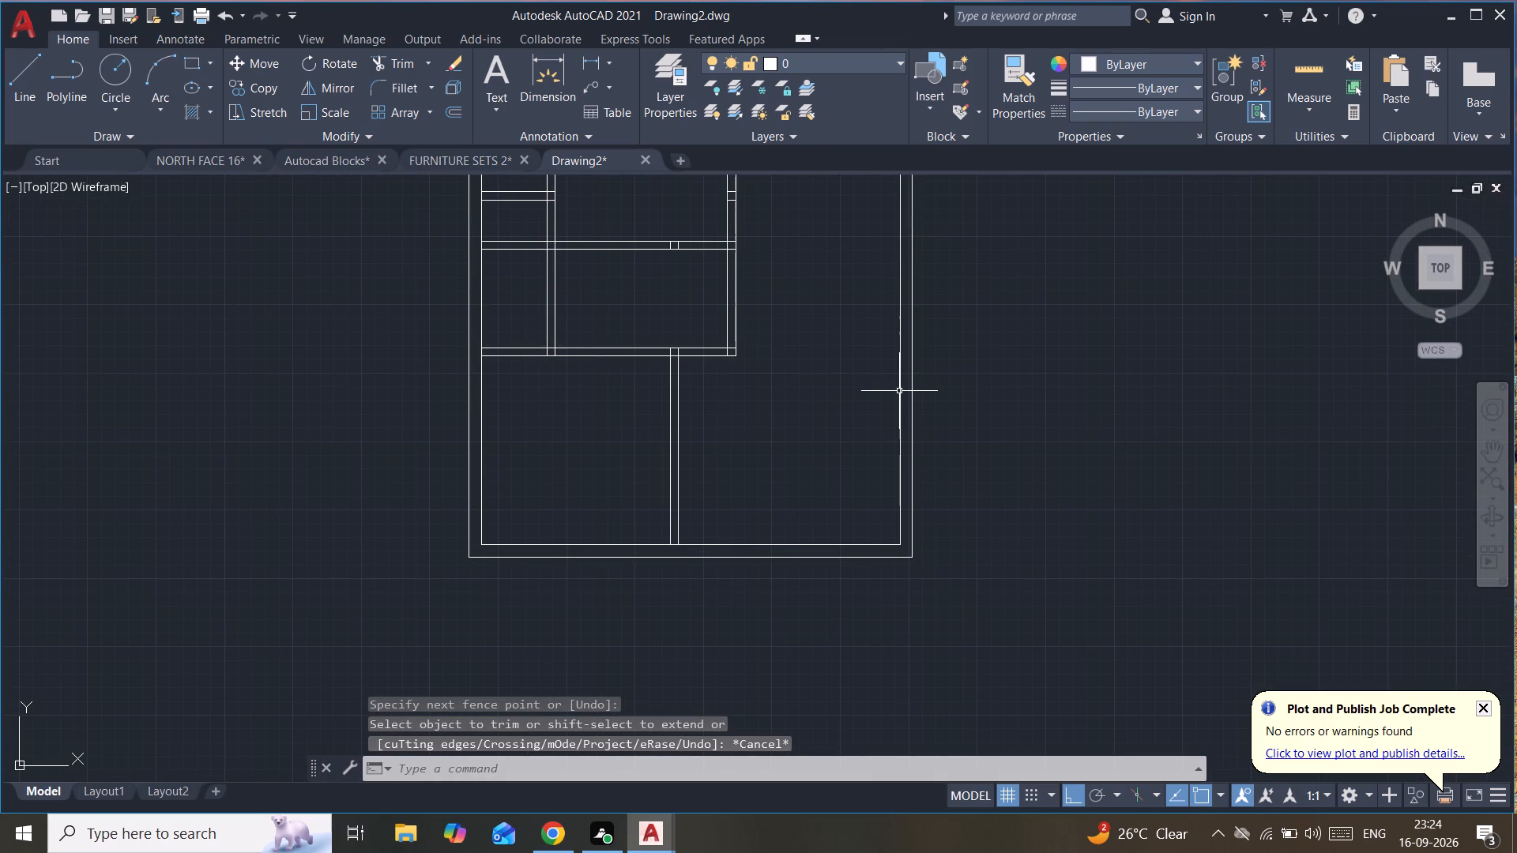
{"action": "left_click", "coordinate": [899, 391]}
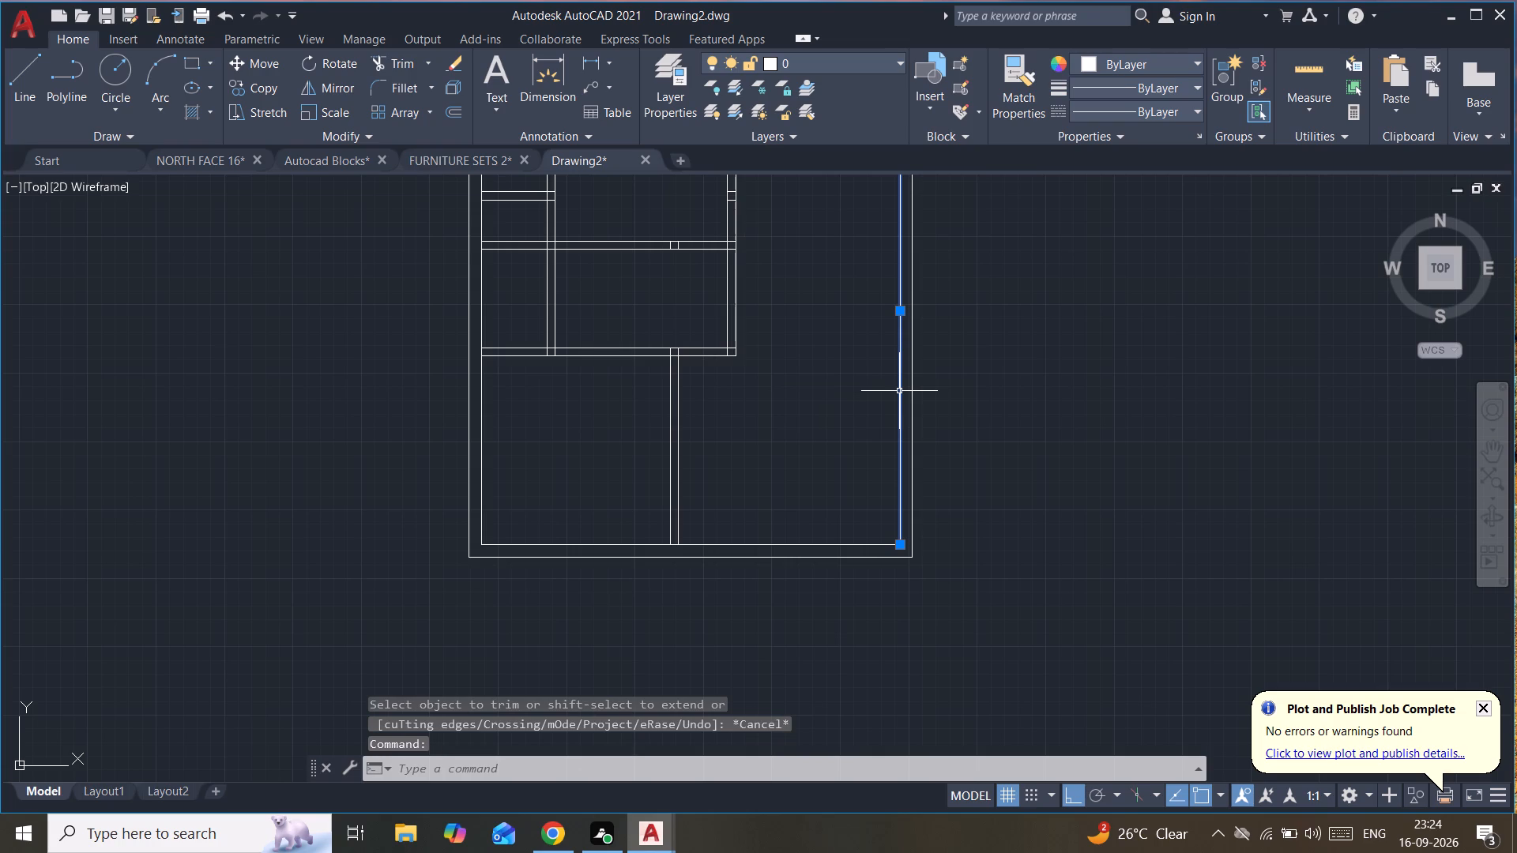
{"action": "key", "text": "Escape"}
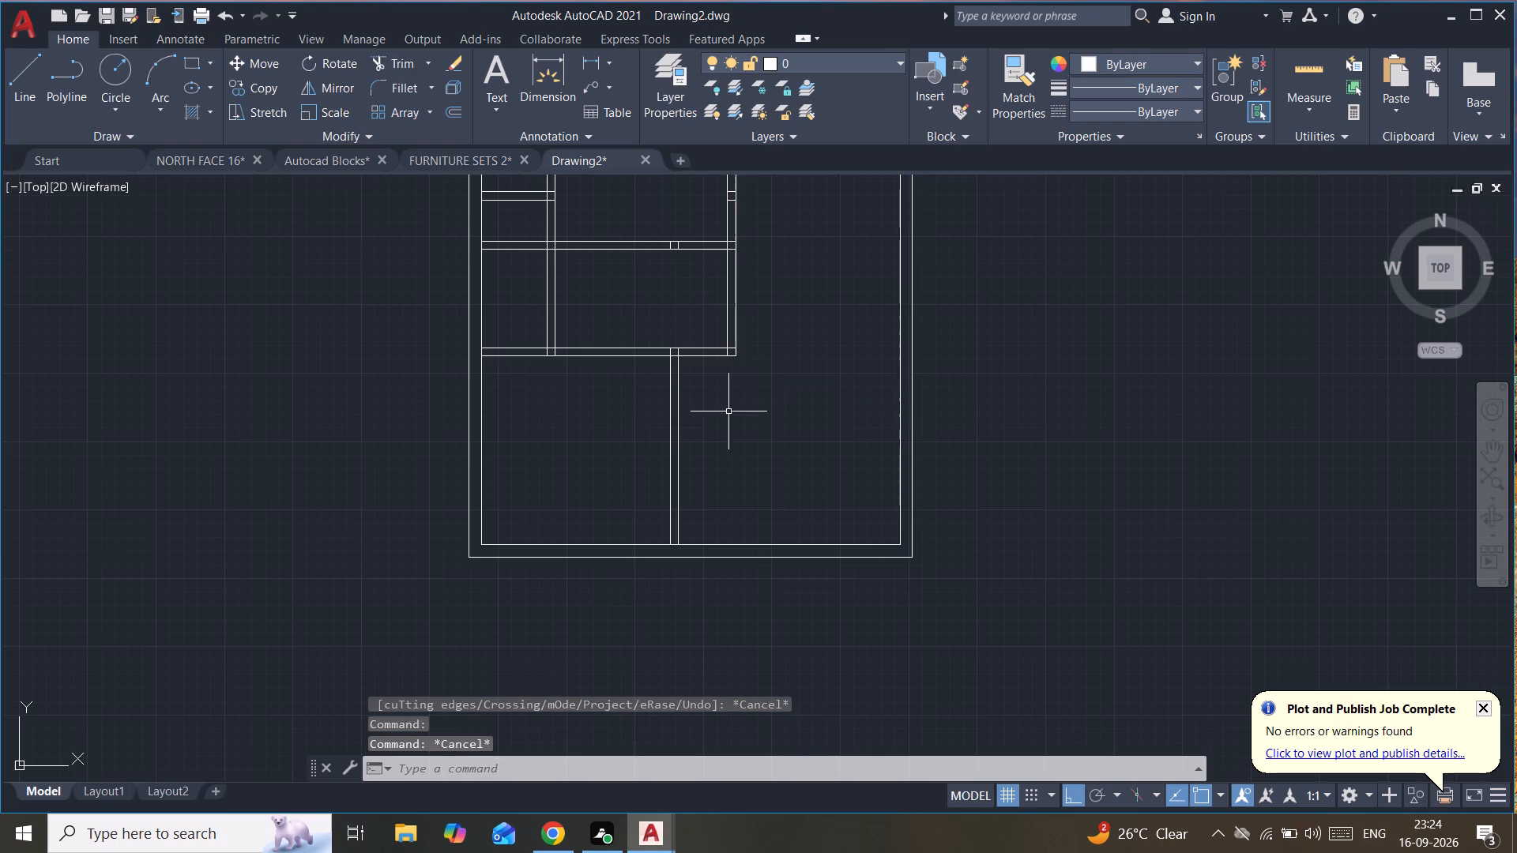
Offset the right line of the lower vertical interior wall 6'6" to the right.
{"action": "middle_click_drag", "start_coordinate": [718, 422], "coordinate": [725, 487]}
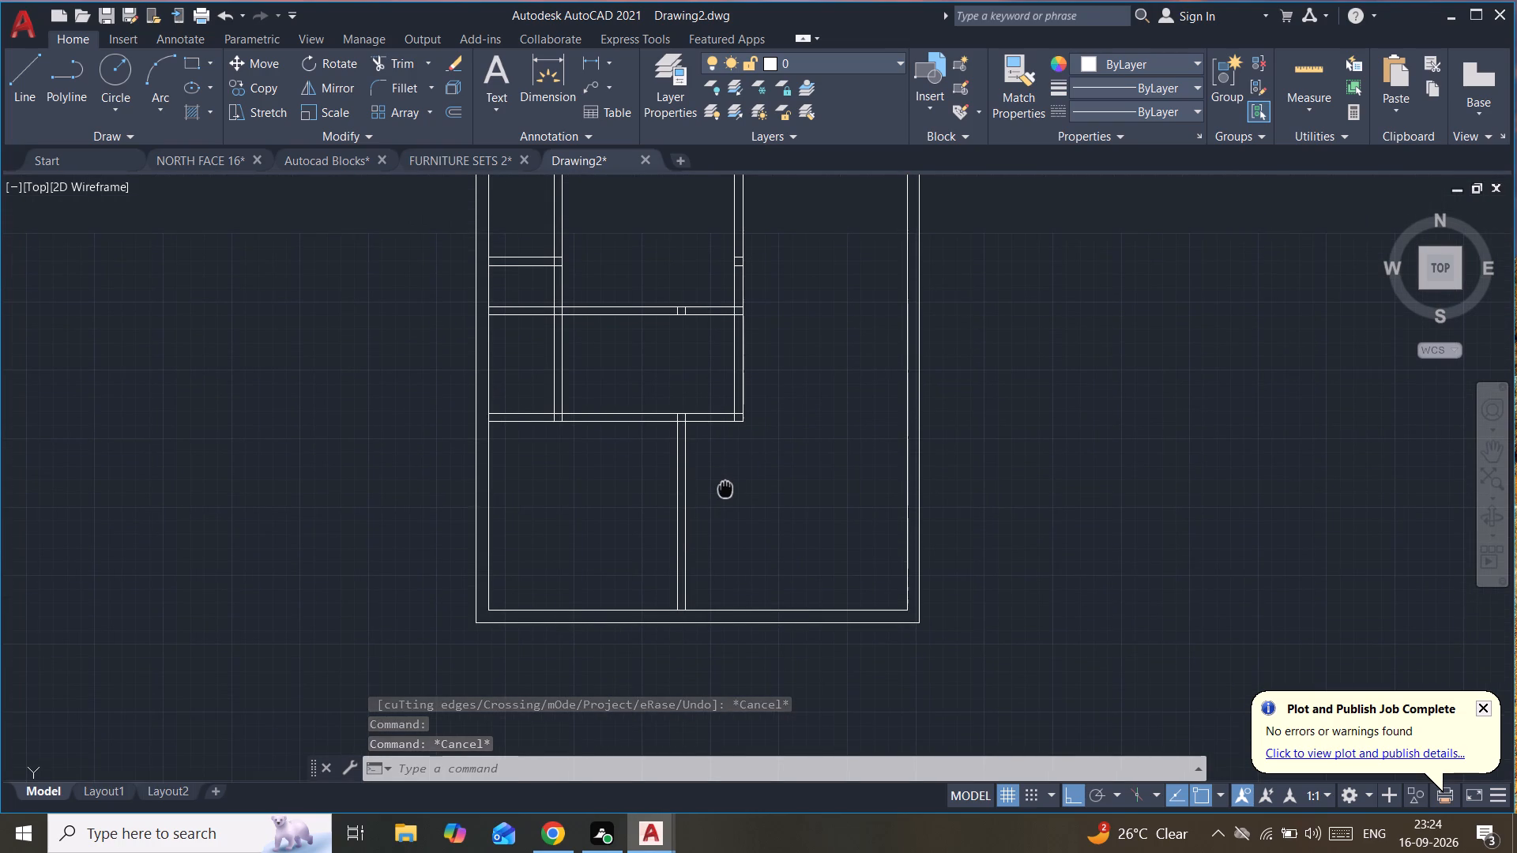
{"action": "middle_click_drag", "start_coordinate": [725, 487], "coordinate": [736, 486]}
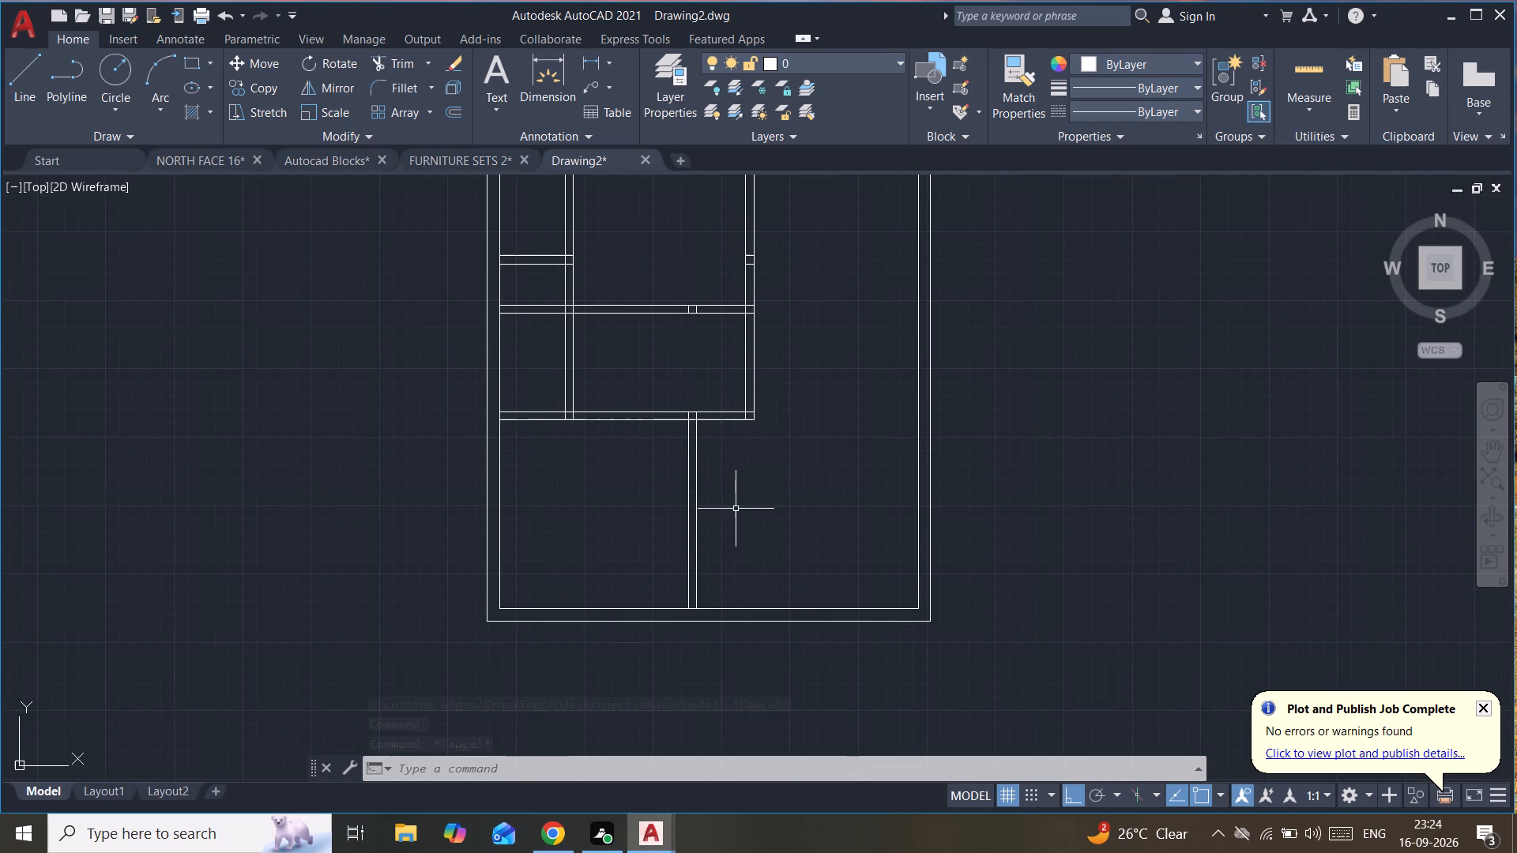
{"action": "left_click", "coordinate": [696, 526]}
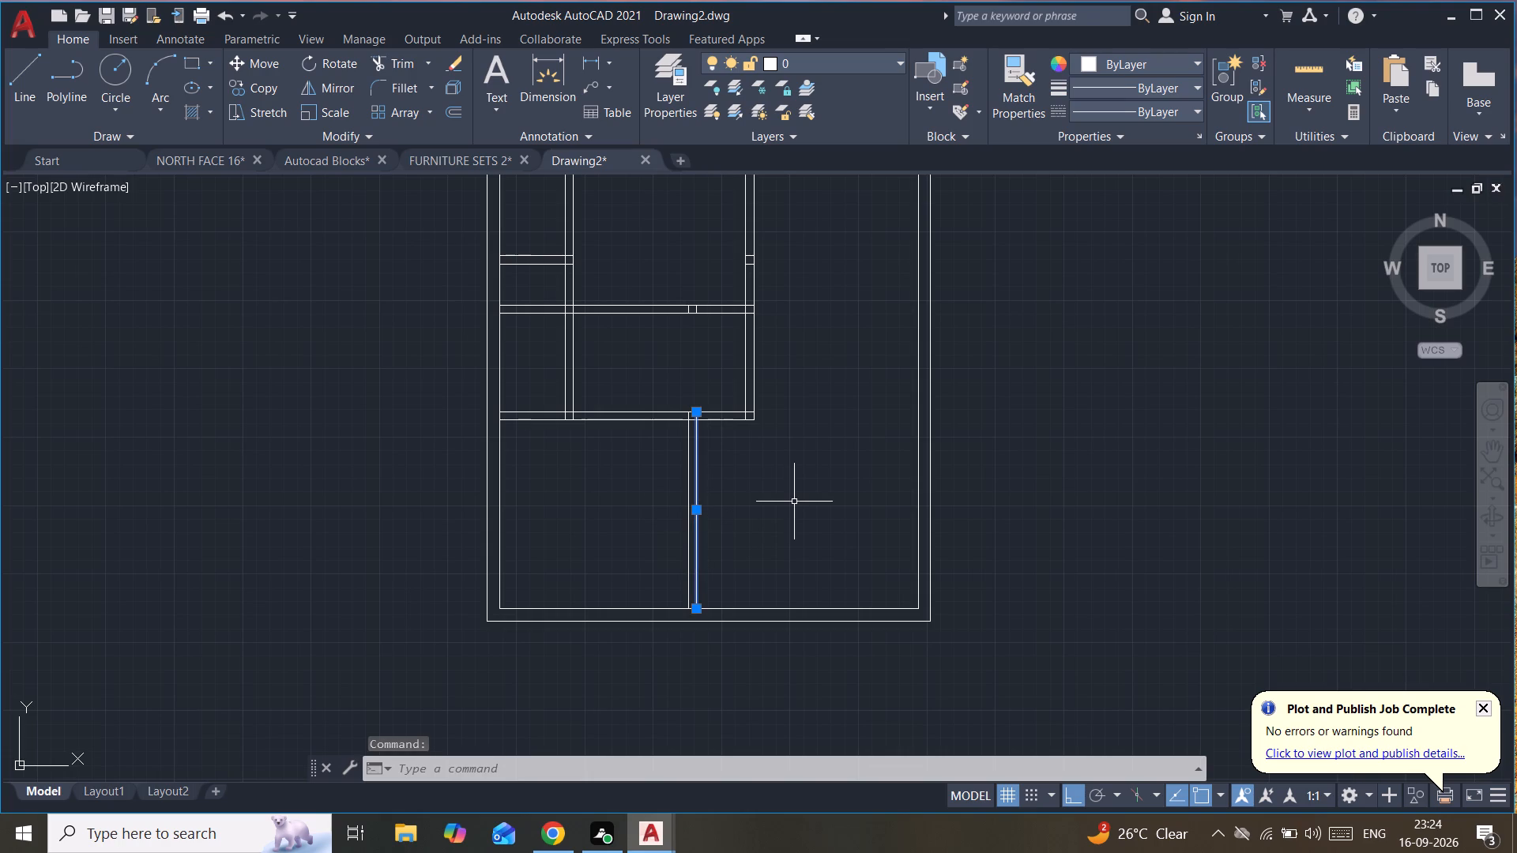
{"action": "type", "text": "of"}
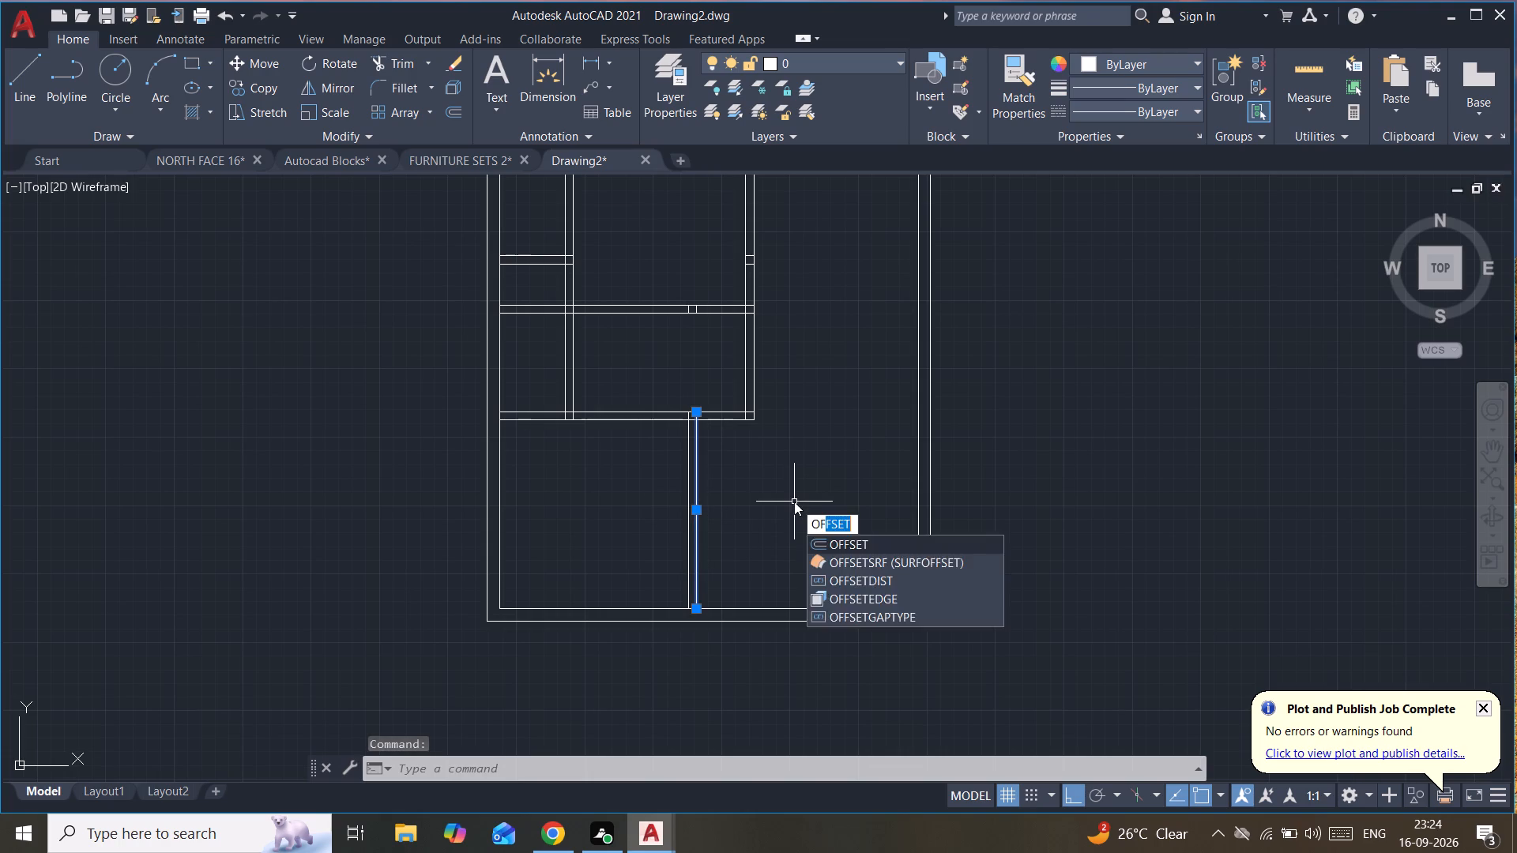
{"action": "key", "text": "Return"}
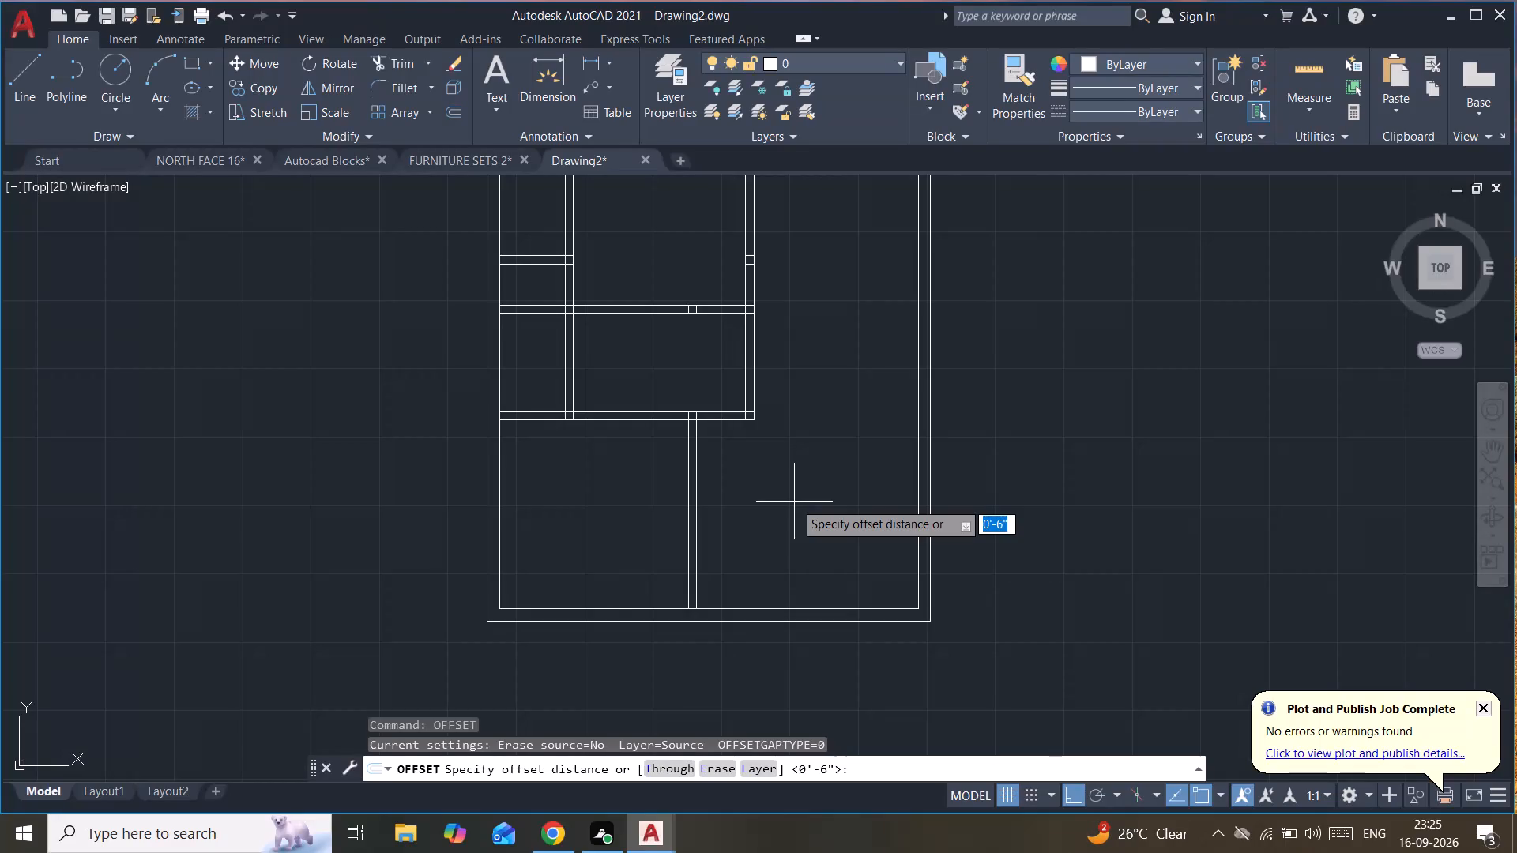
{"action": "type", "text": "6'6\""}
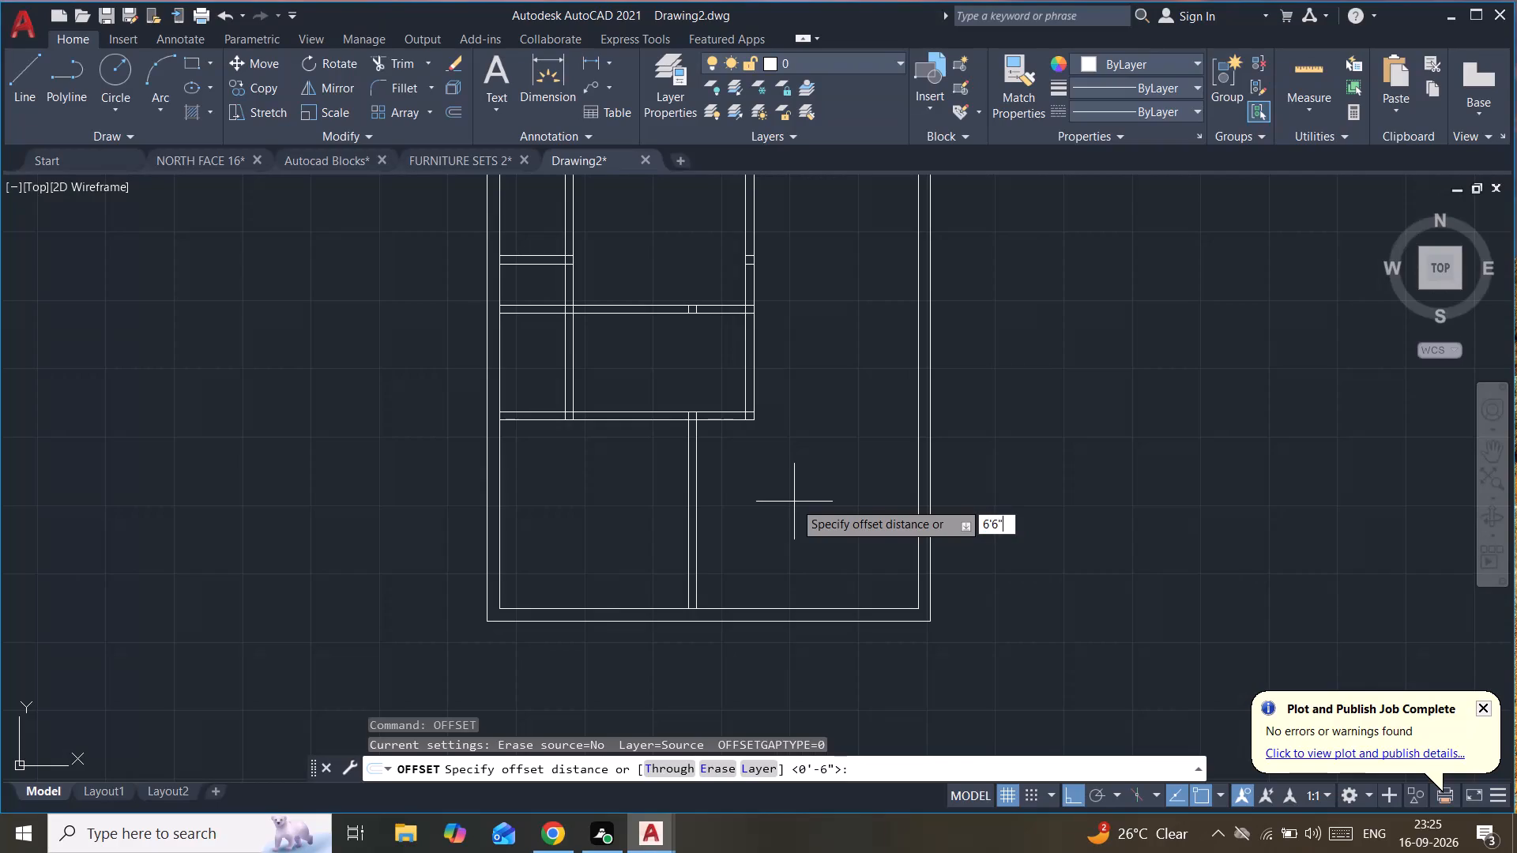
{"action": "key", "text": "Return"}
{"action": "left_click", "coordinate": [794, 502]}
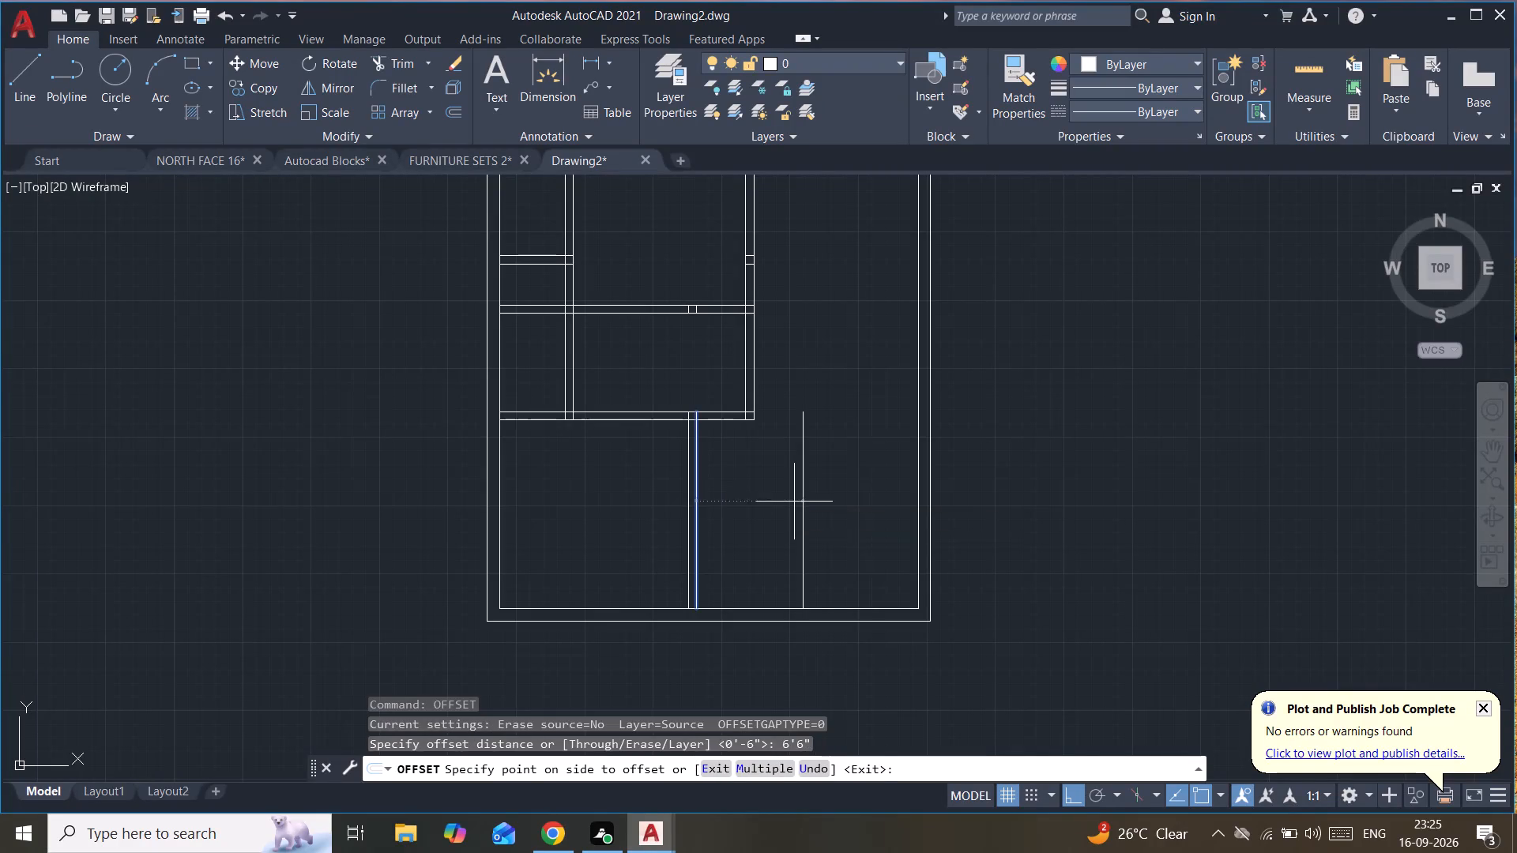
{"action": "key", "text": "Escape"}
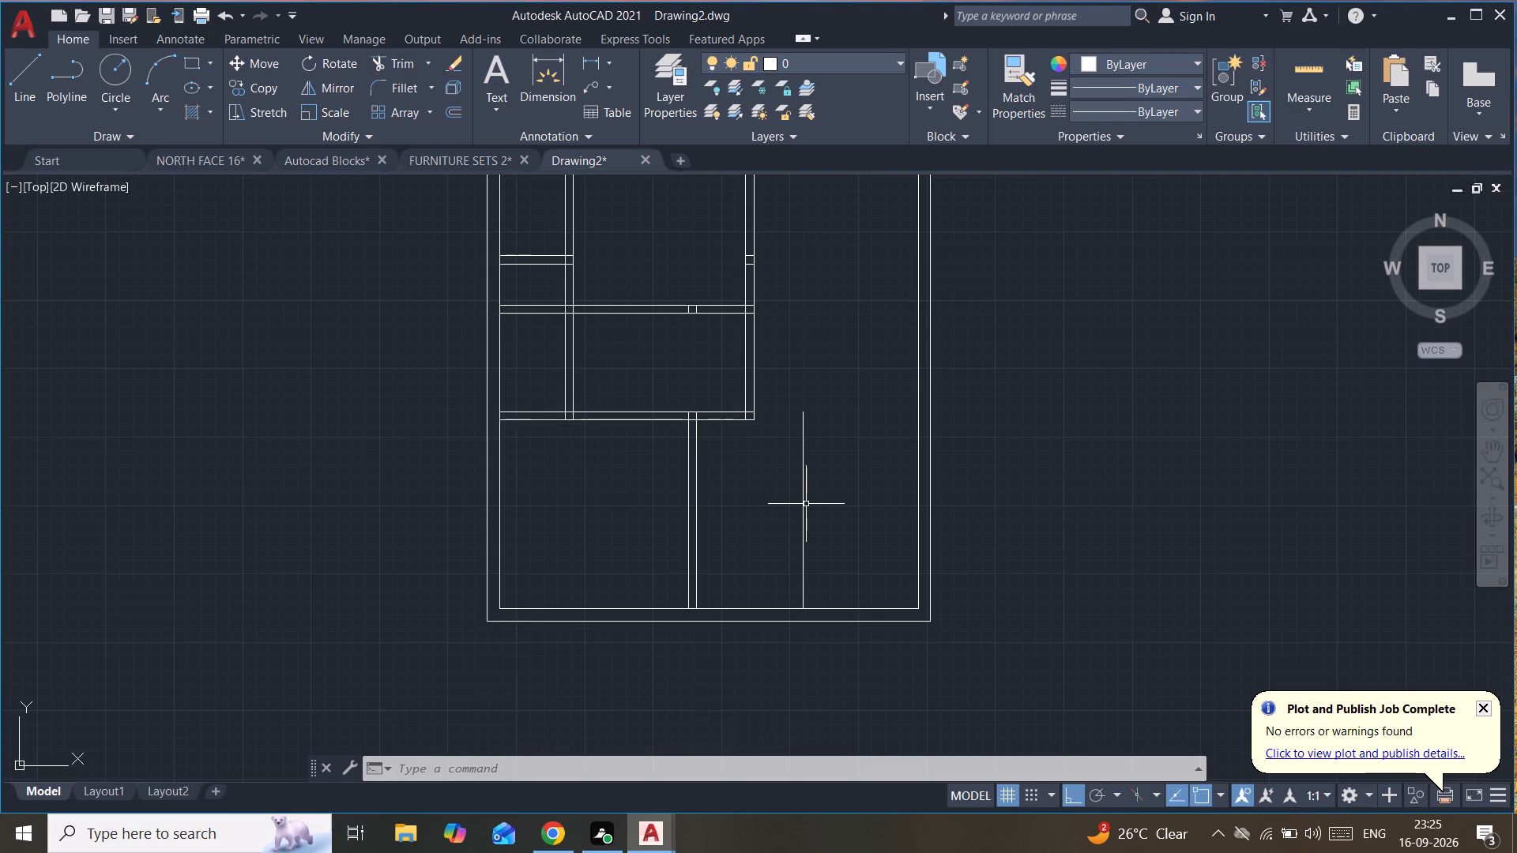
{"action": "key", "text": "Escape"}
{"action": "key", "text": "Escape"}
{"action": "key", "text": "Escape"}
{"action": "key", "text": "Escape"}
{"action": "key", "text": "Escape"}
{"action": "key", "text": "Escape"}
{"action": "key", "text": "Escape"}
{"action": "key", "text": "Escape"}
{"action": "key", "text": "Escape"}
{"action": "key", "text": "Escape"}
{"action": "key", "text": "Escape"}
{"action": "key", "text": "Escape"}
{"action": "key", "text": "Escape"}
{"action": "key", "text": "Escape"}
{"action": "key", "text": "Escape"}
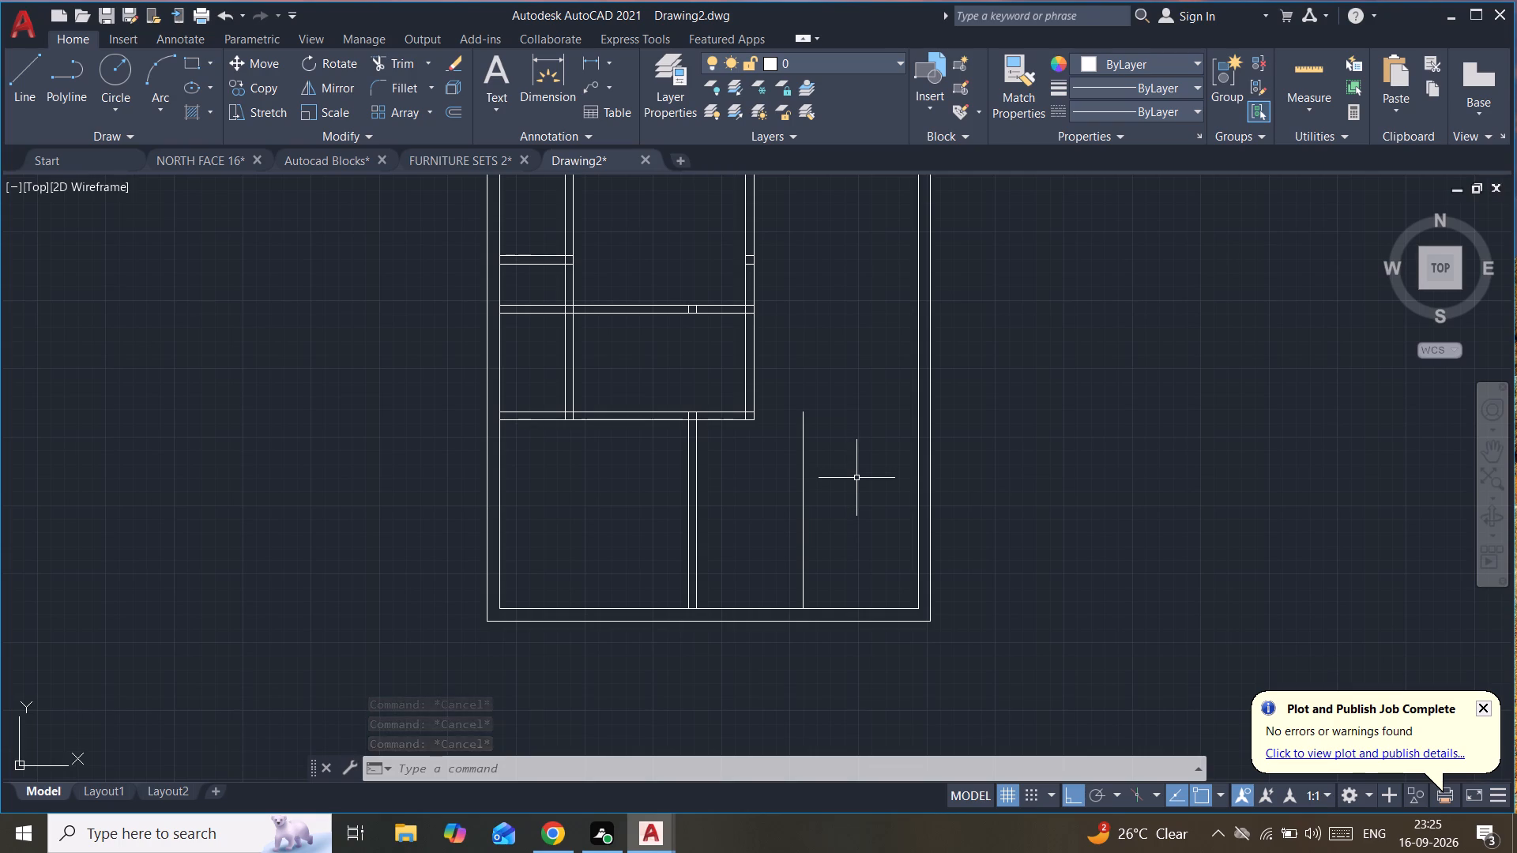
Offset the new vertical line 6" to the right to form a second vertical wall in the lower part of the plan.
{"action": "left_click_drag", "start_coordinate": [855, 478], "coordinate": [847, 479]}
{"action": "left_click", "coordinate": [754, 527]}
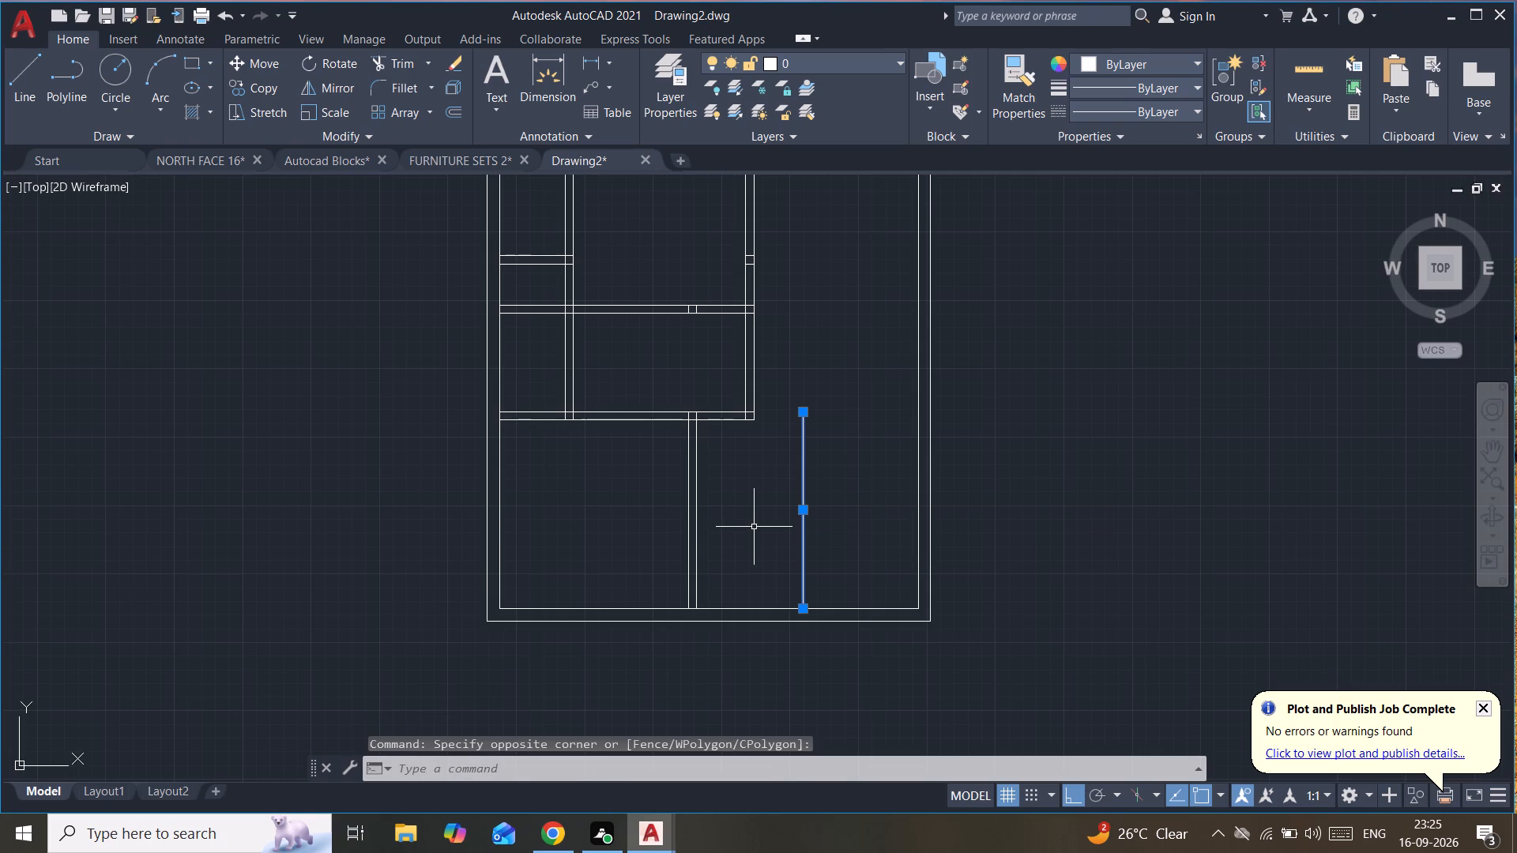
{"action": "type", "text": "of"}
{"action": "key", "text": "Return"}
{"action": "type", "text": "6\""}
{"action": "key", "text": "Return"}
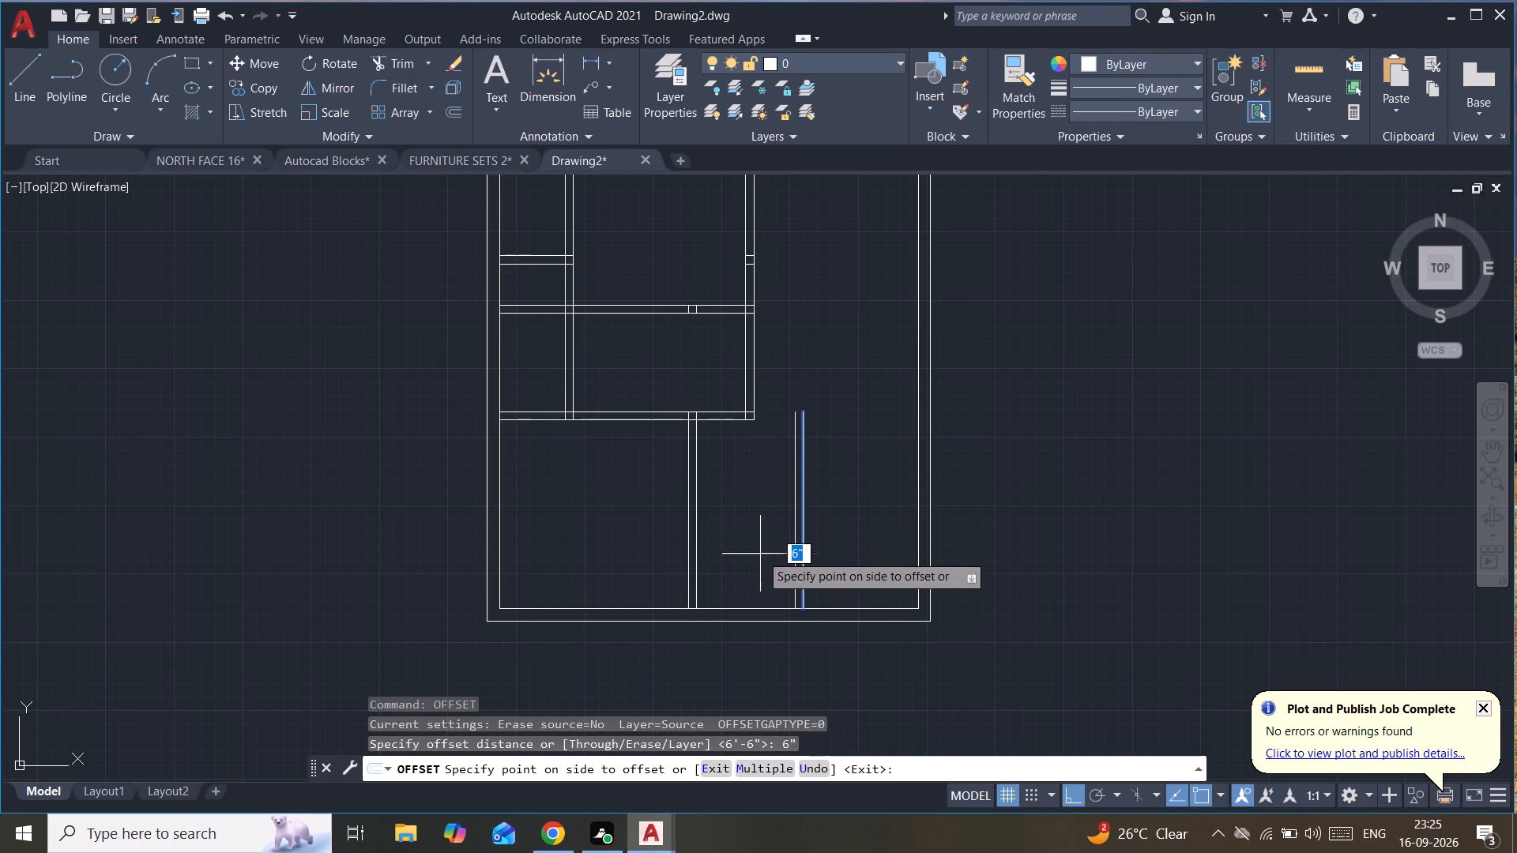
{"action": "left_click", "coordinate": [902, 573]}
{"action": "key", "text": "Escape"}
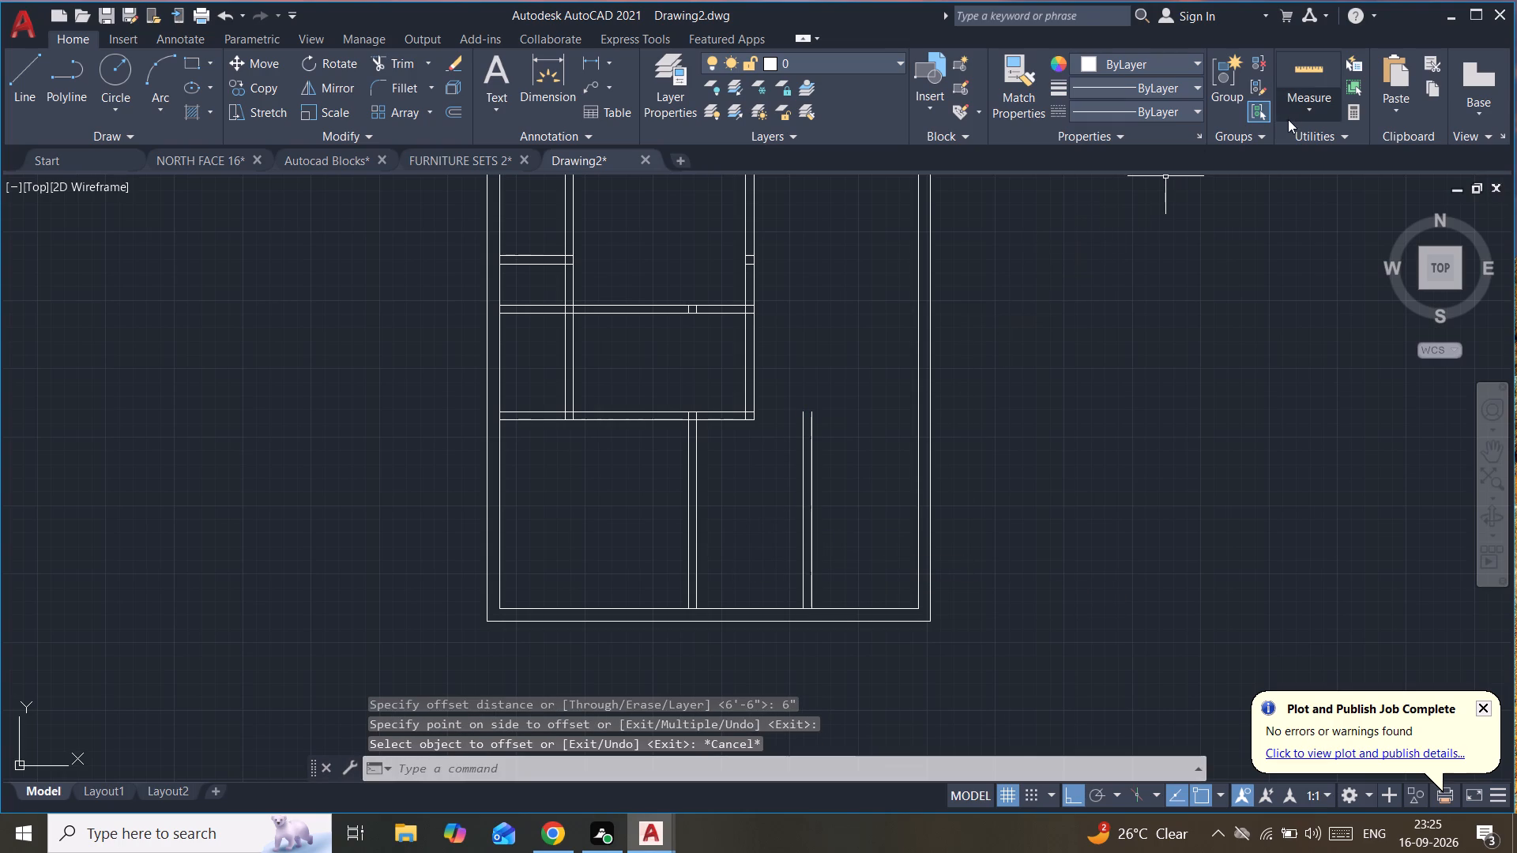
Measure the clear width between the new vertical wall and the right outer wall.
{"action": "left_click", "coordinate": [1288, 119]}
{"action": "left_click", "coordinate": [1299, 75]}
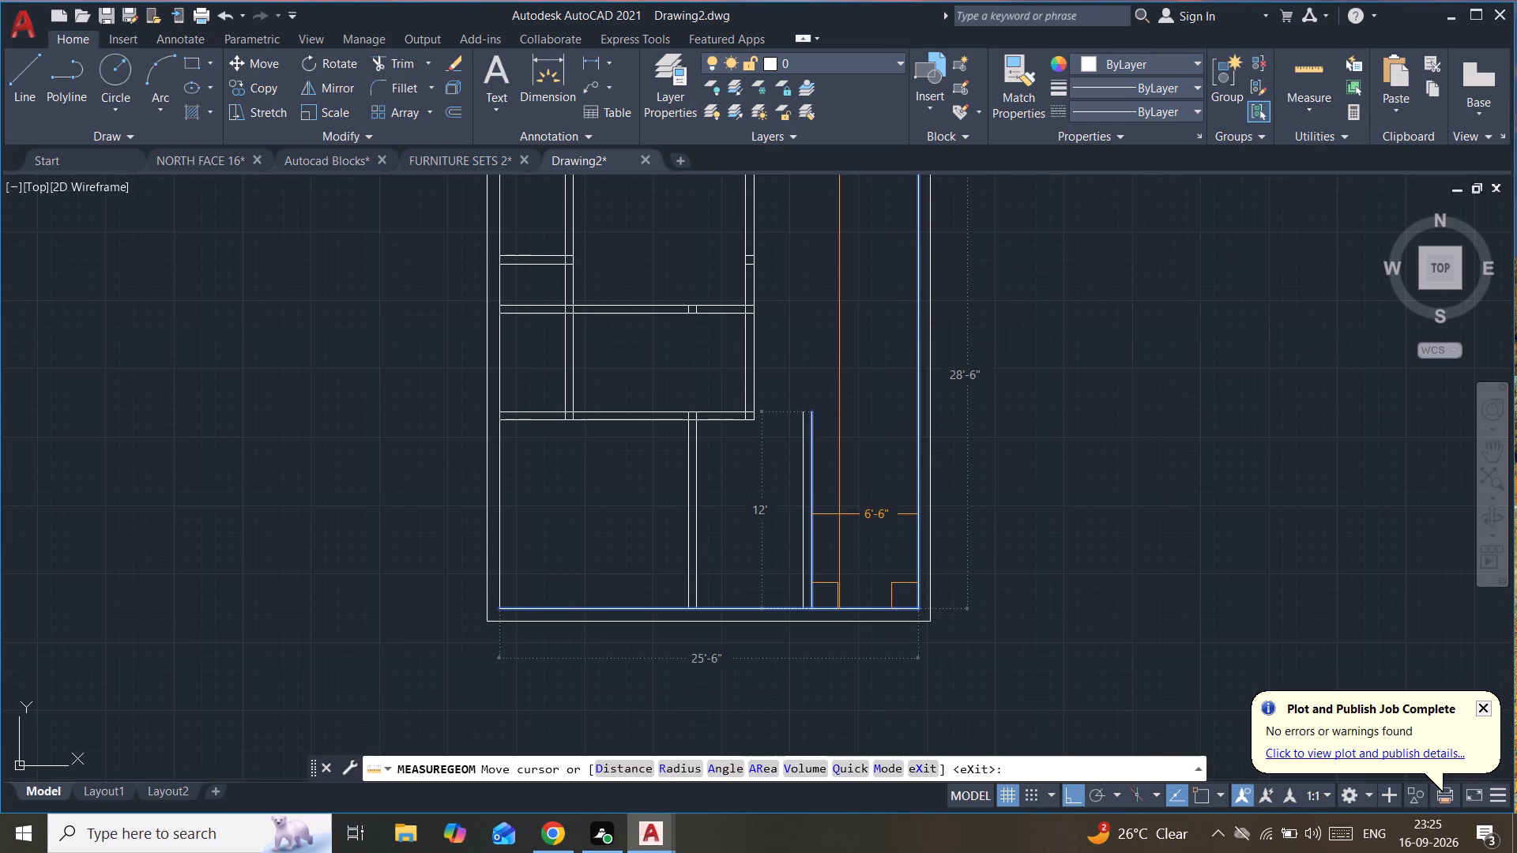
{"action": "key", "text": "Escape"}
Extend both lines of the third horizontal interior wall to the inner line of the right outer wall.
{"action": "middle_click_drag", "start_coordinate": [867, 463], "coordinate": [883, 438]}
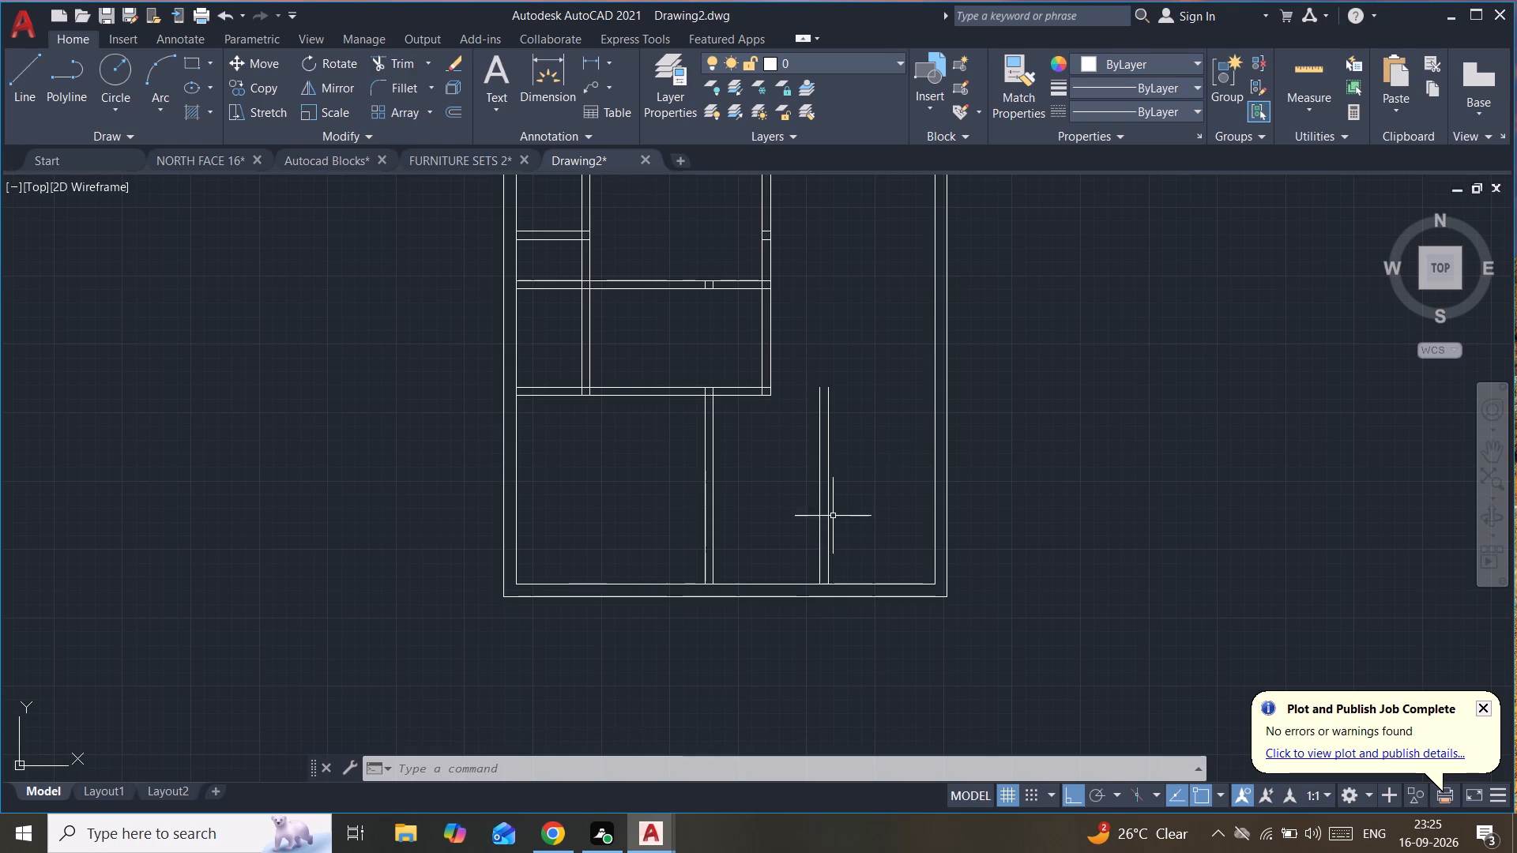
{"action": "scroll", "coordinate": [823, 335], "scroll_direction": "down", "scroll_amount": 1}
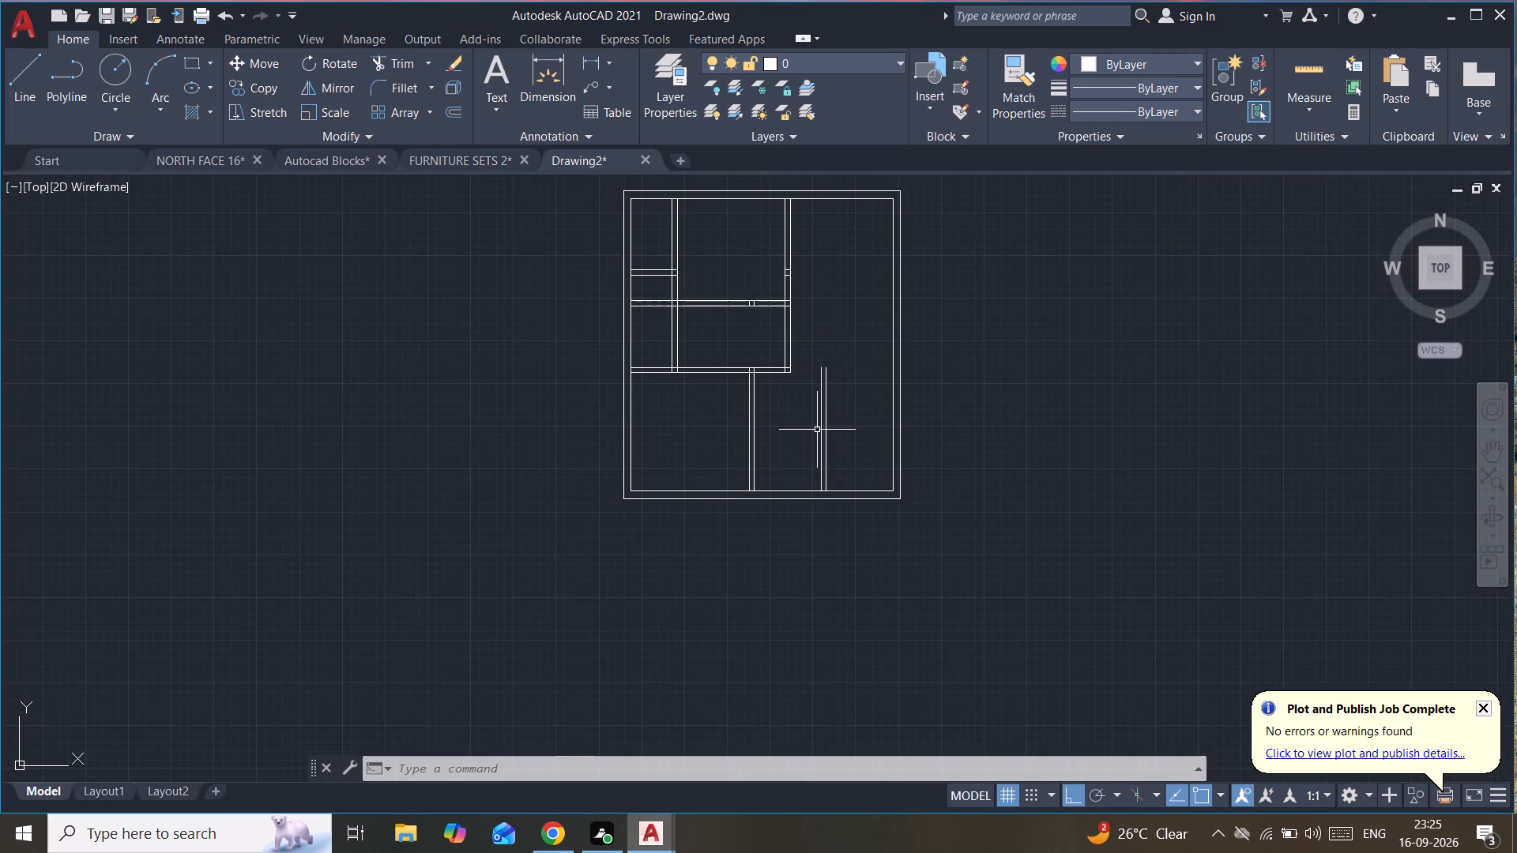
{"action": "scroll", "coordinate": [816, 432], "scroll_direction": "up", "scroll_amount": 2}
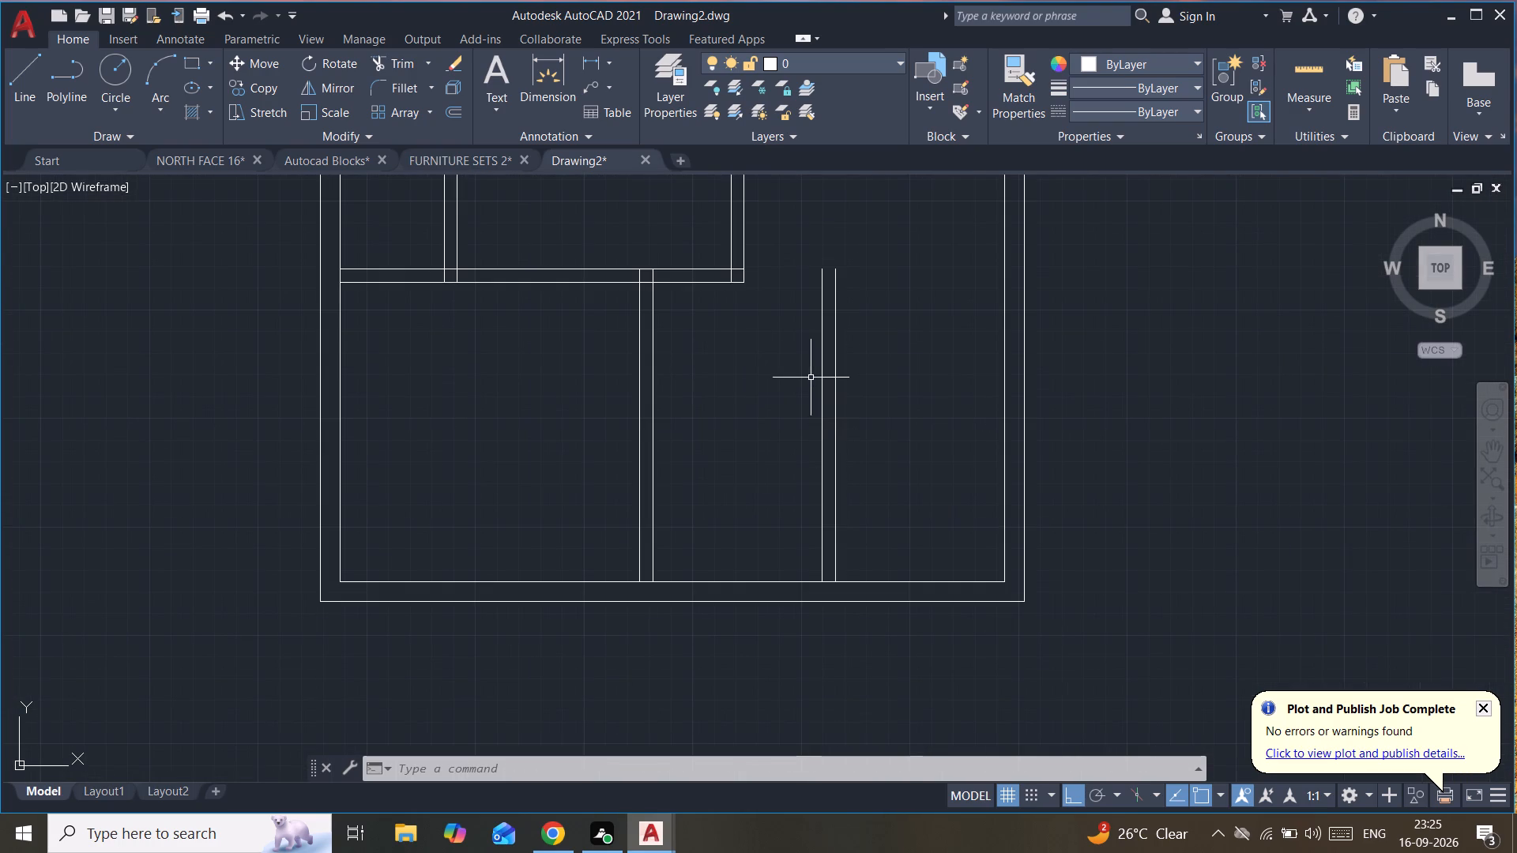
{"action": "middle_click_drag", "start_coordinate": [811, 378], "coordinate": [793, 432]}
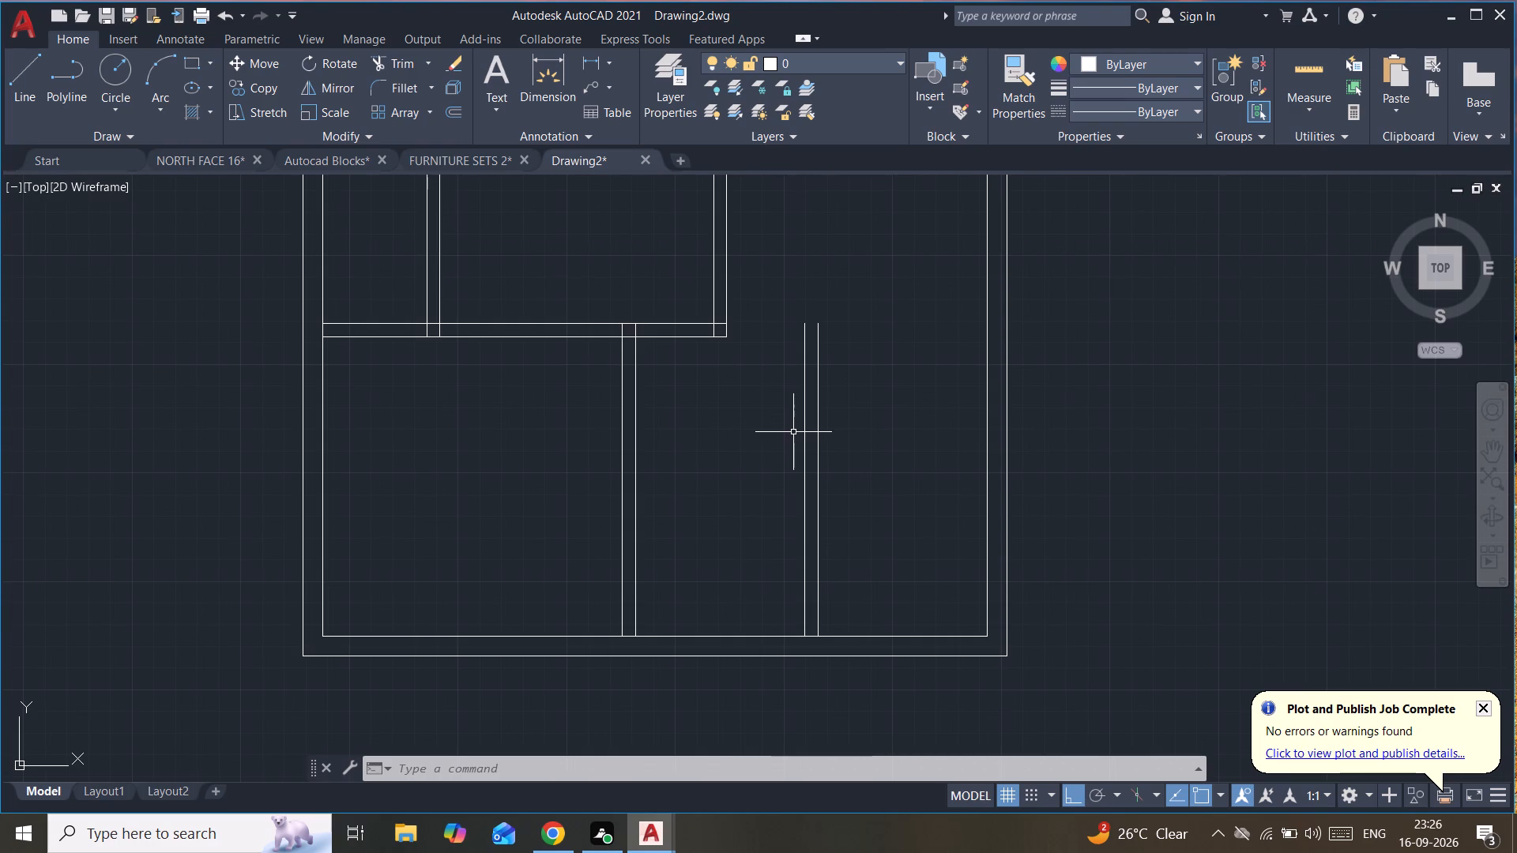
{"action": "type", "text": "ex"}
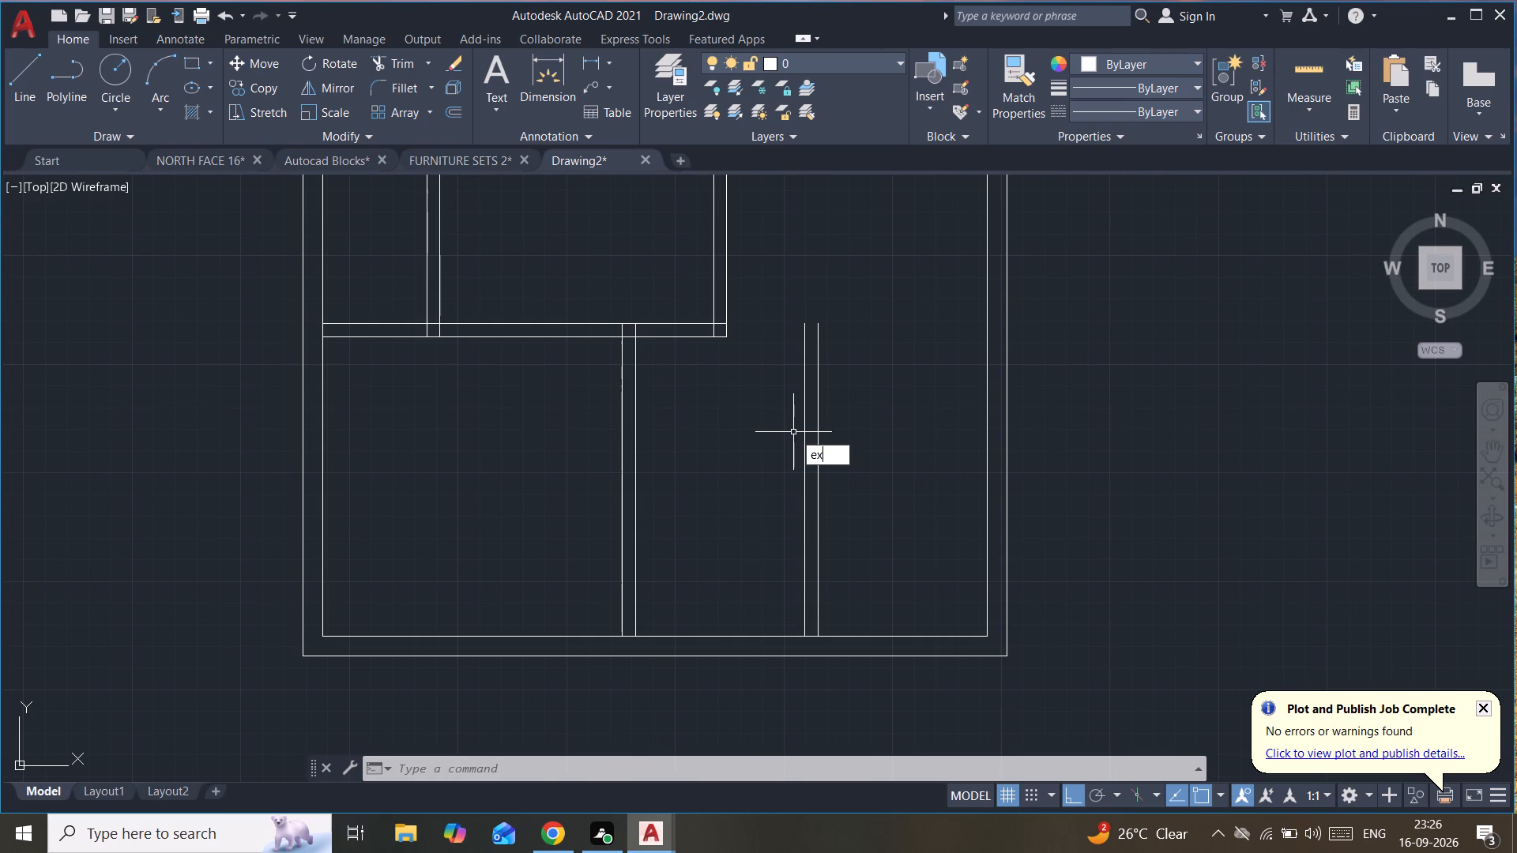
{"action": "key", "text": "Return"}
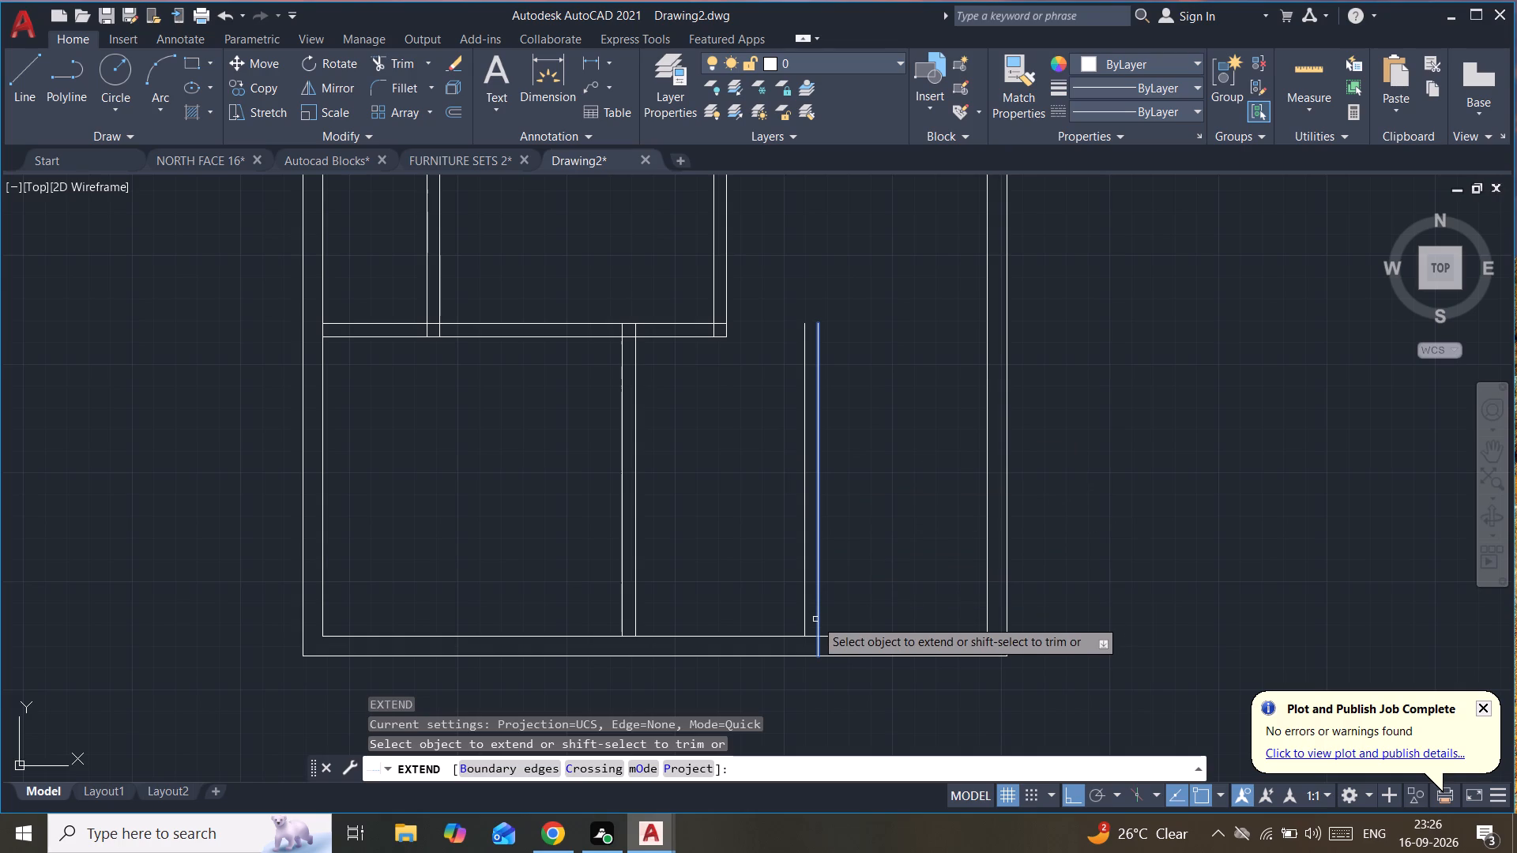
{"action": "left_click", "coordinate": [700, 326]}
{"action": "left_click", "coordinate": [758, 321]}
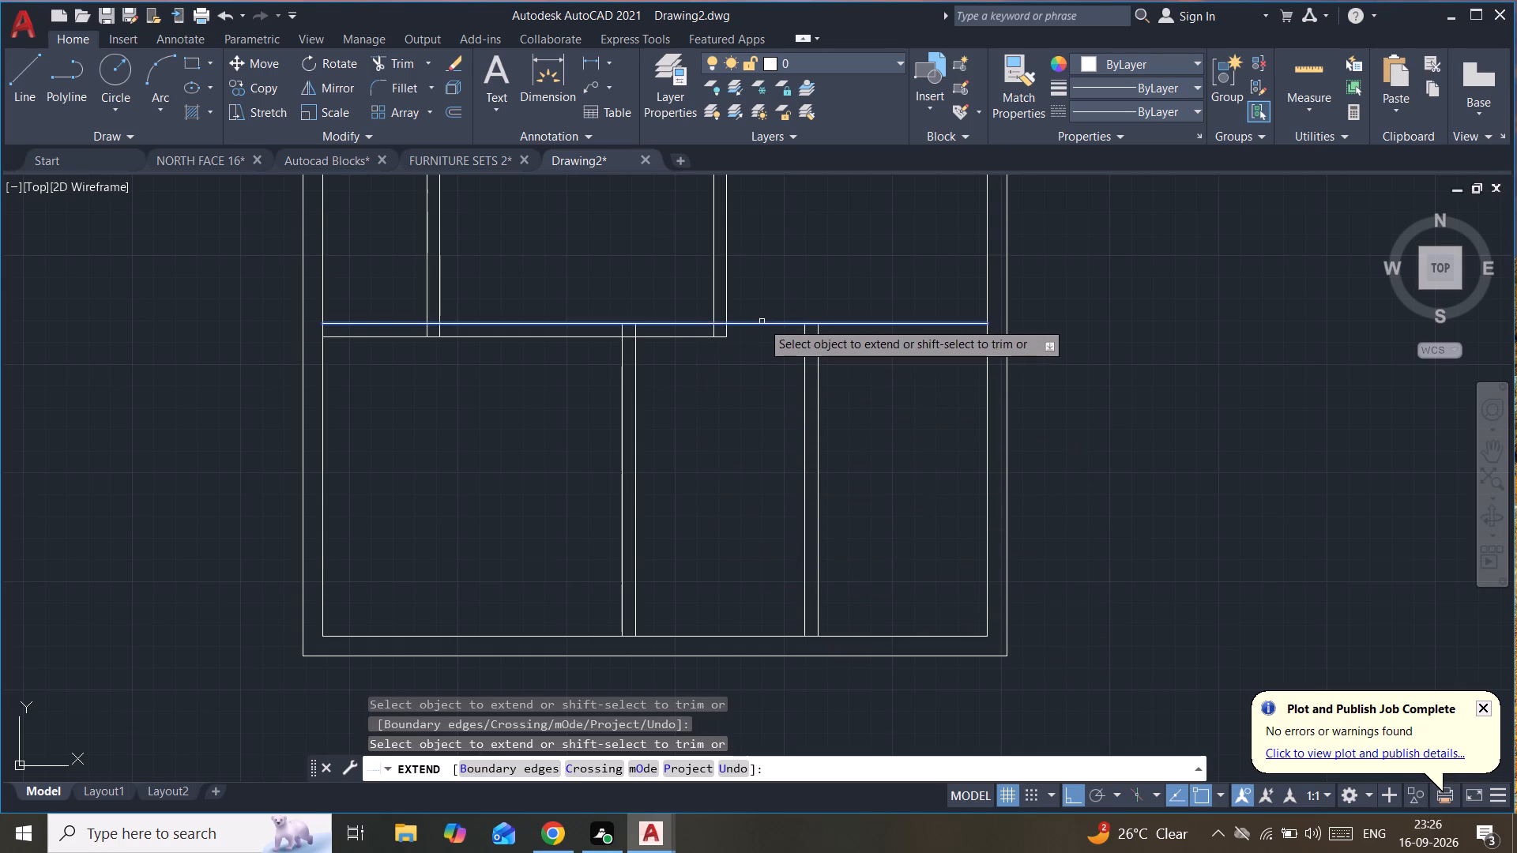
{"action": "left_click", "coordinate": [781, 325]}
{"action": "left_click", "coordinate": [702, 338]}
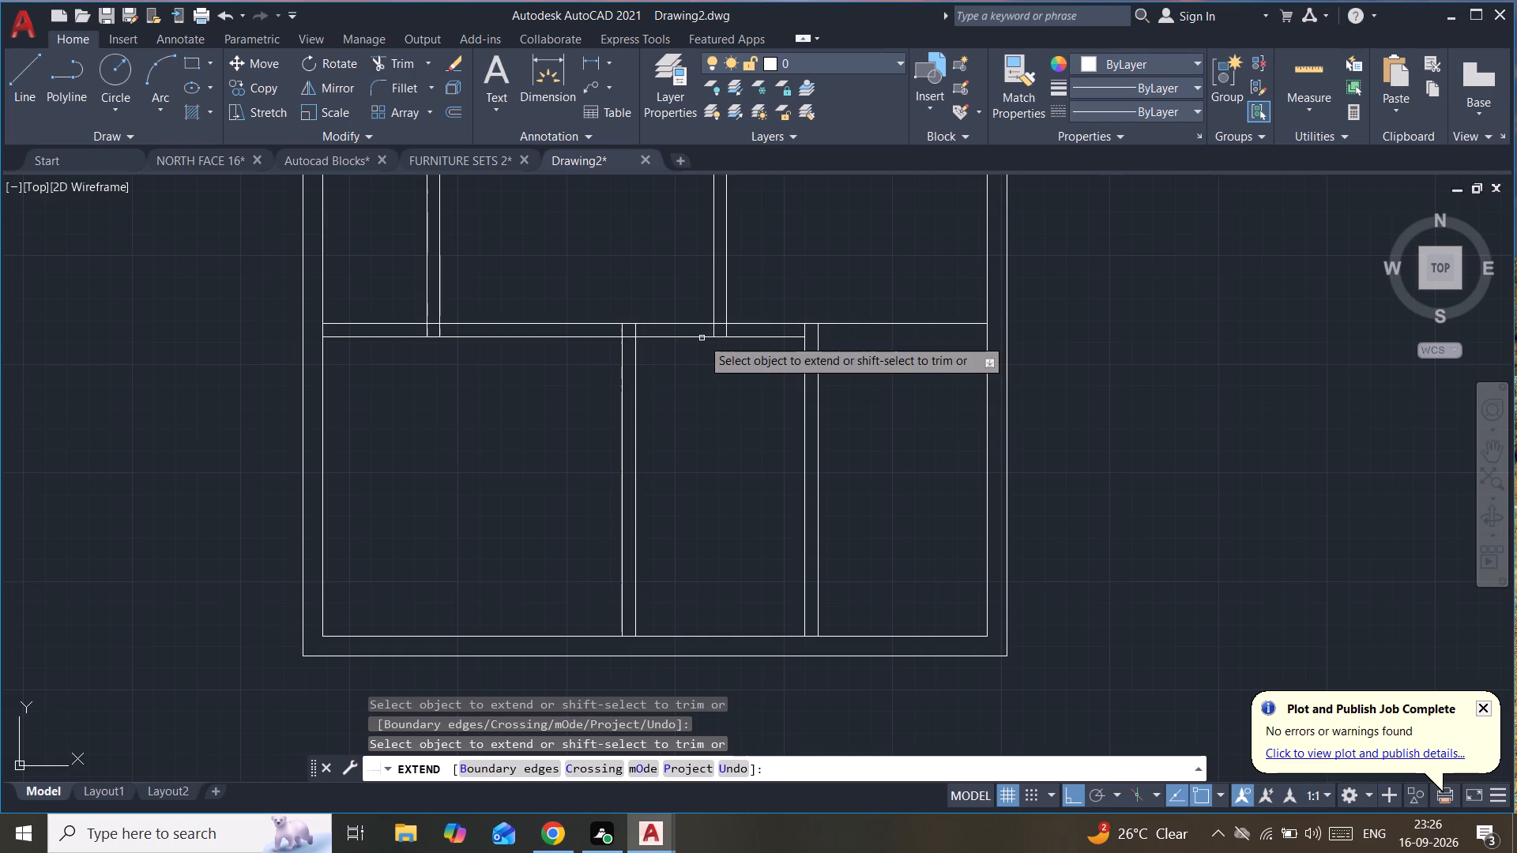
{"action": "left_click", "coordinate": [787, 342]}
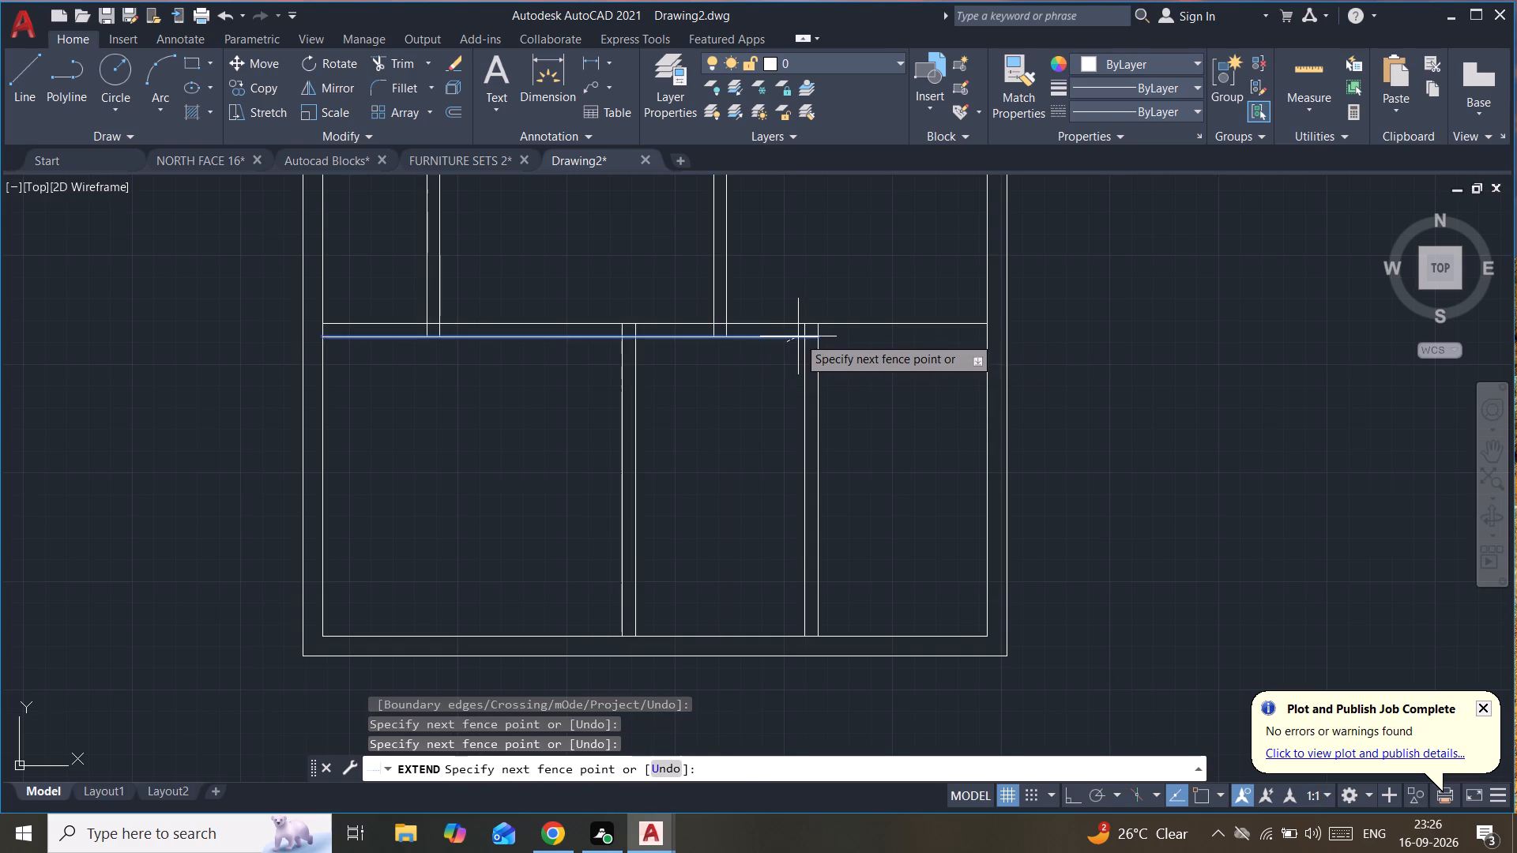
{"action": "left_click", "coordinate": [796, 336]}
{"action": "left_click", "coordinate": [796, 336]}
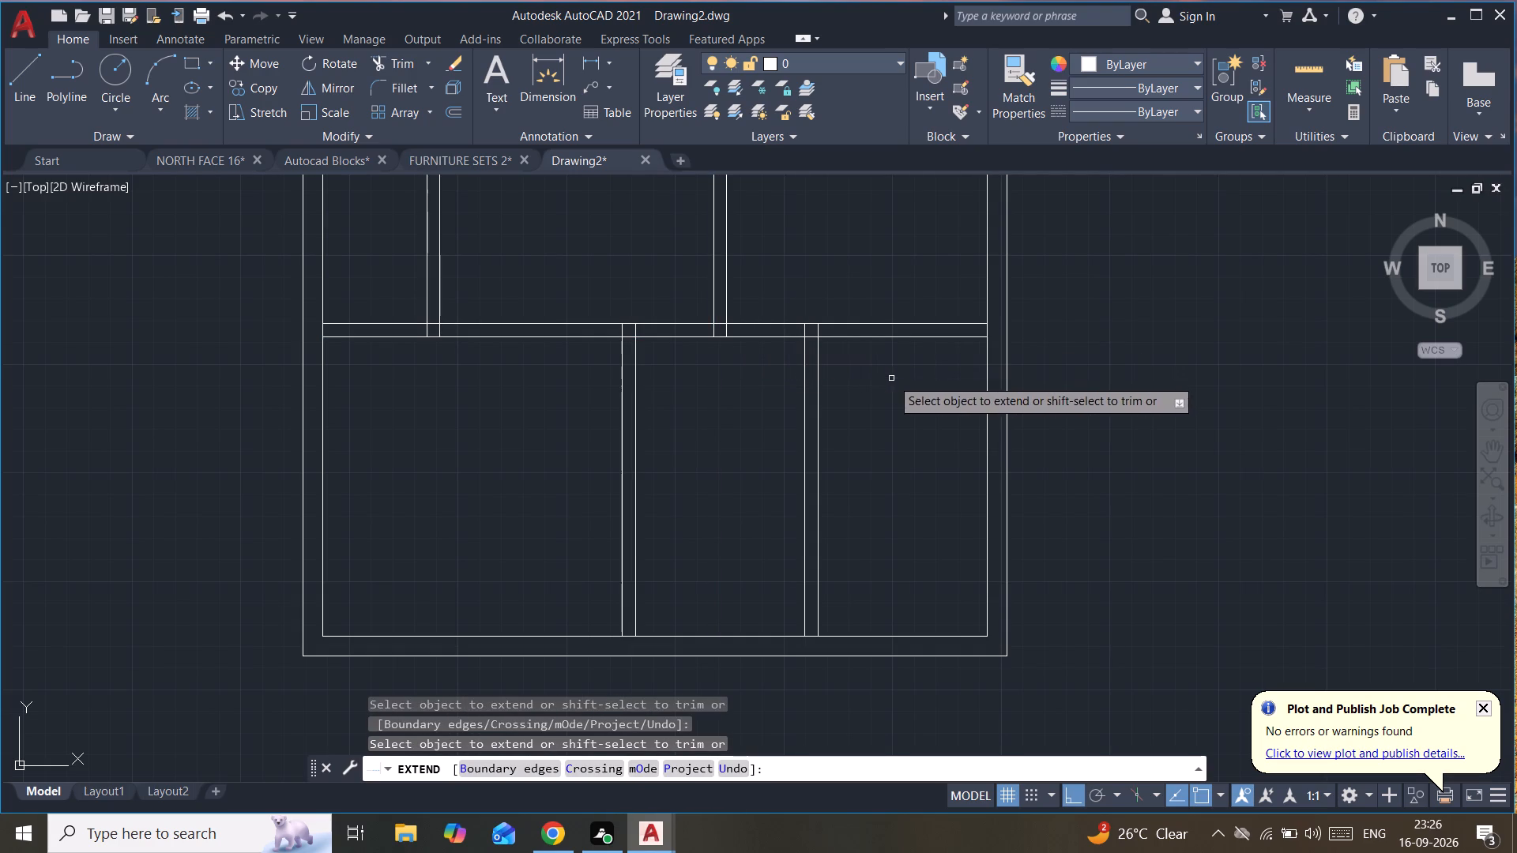
{"action": "key", "text": "Escape"}
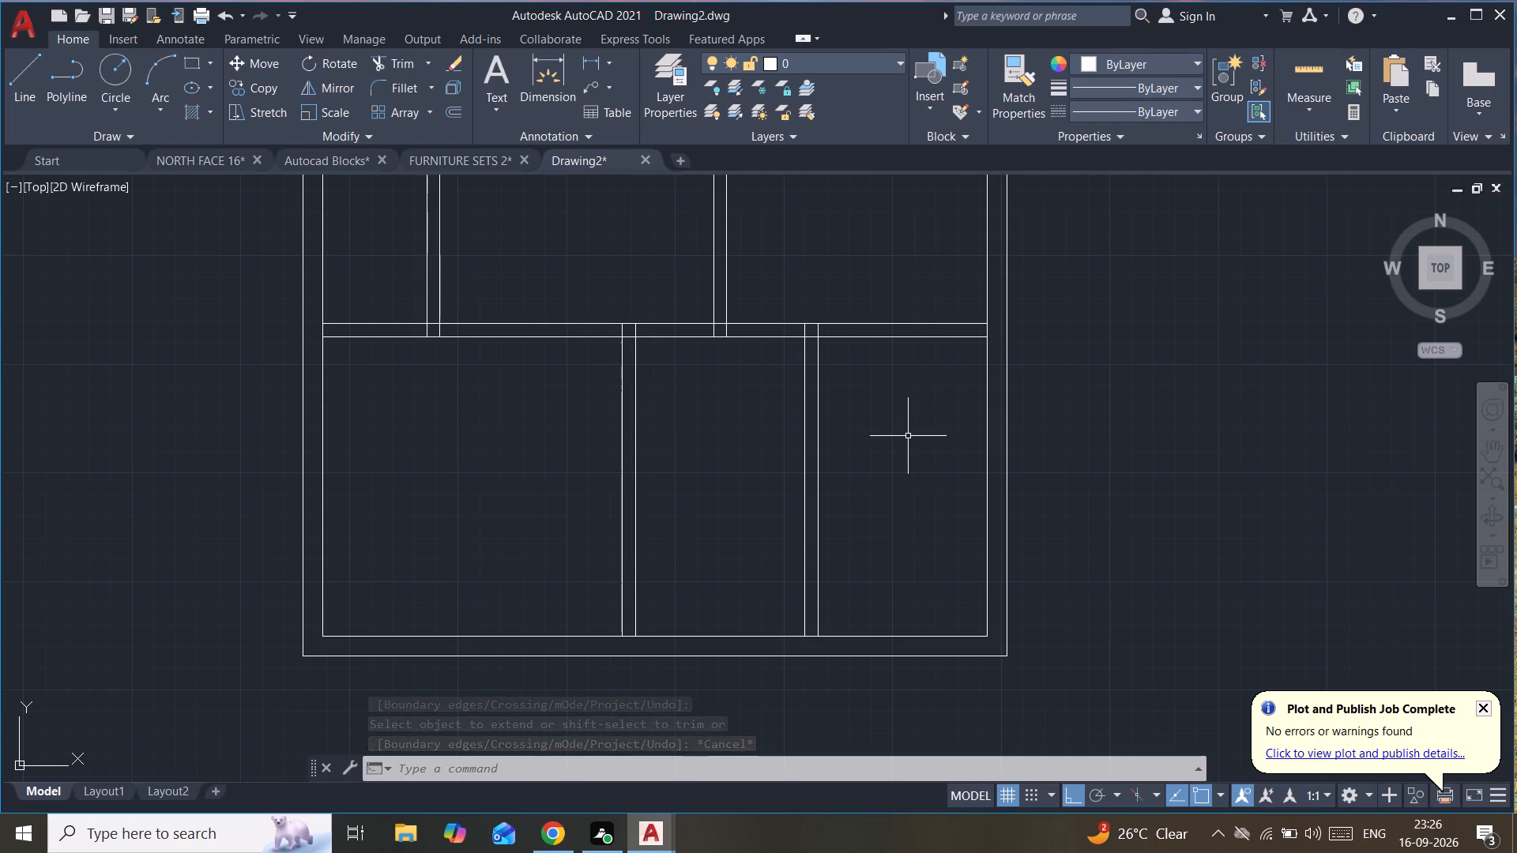
Examine the room layout and wall junctions in the upper part of the plan.
{"action": "middle_click_drag", "start_coordinate": [908, 436], "coordinate": [1030, 457]}
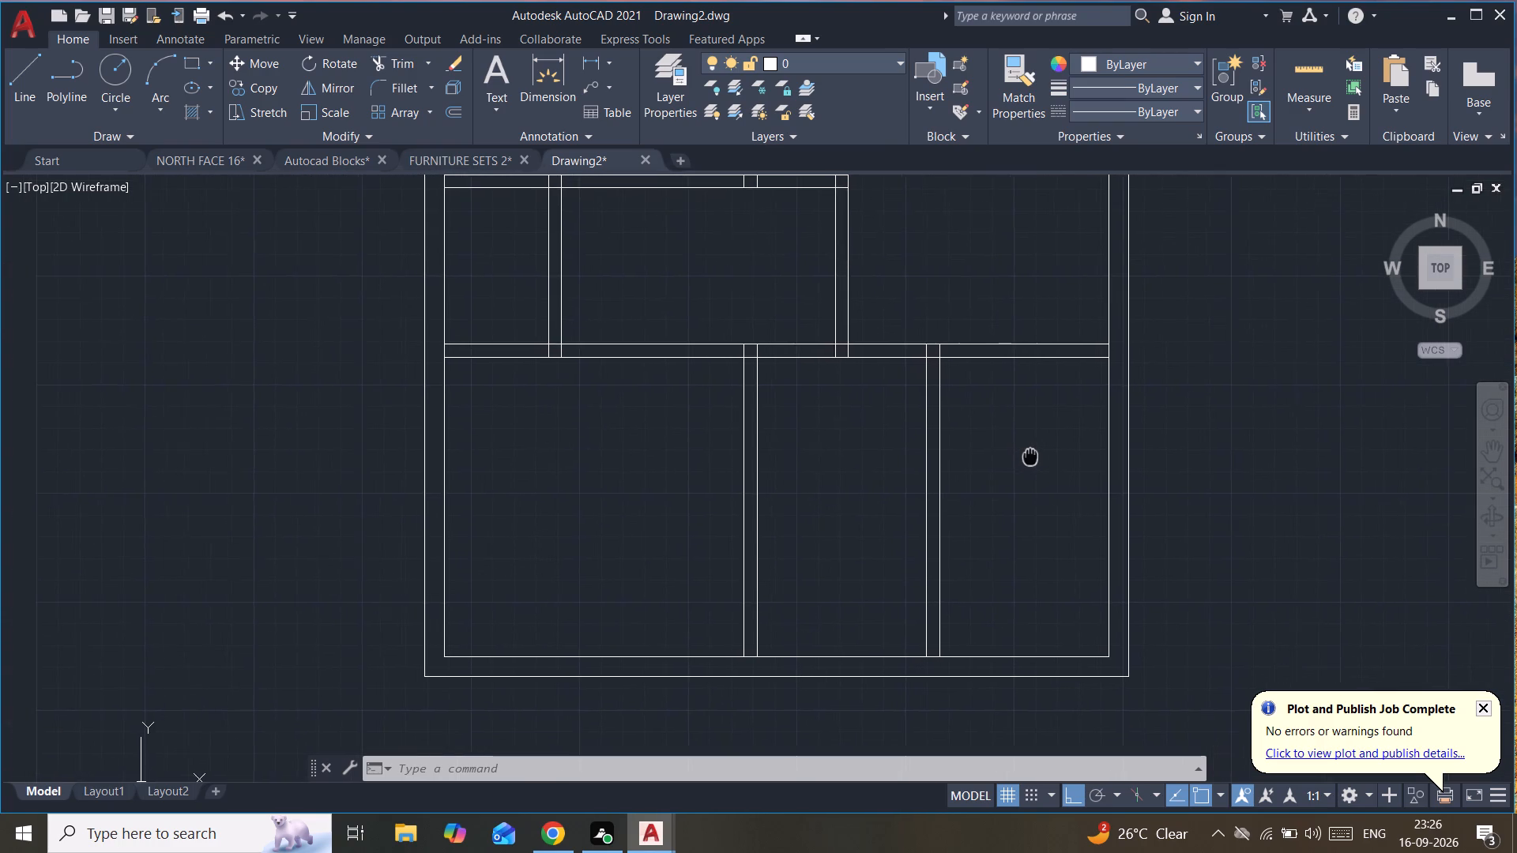
{"action": "middle_click_drag", "start_coordinate": [1030, 457], "coordinate": [1037, 457]}
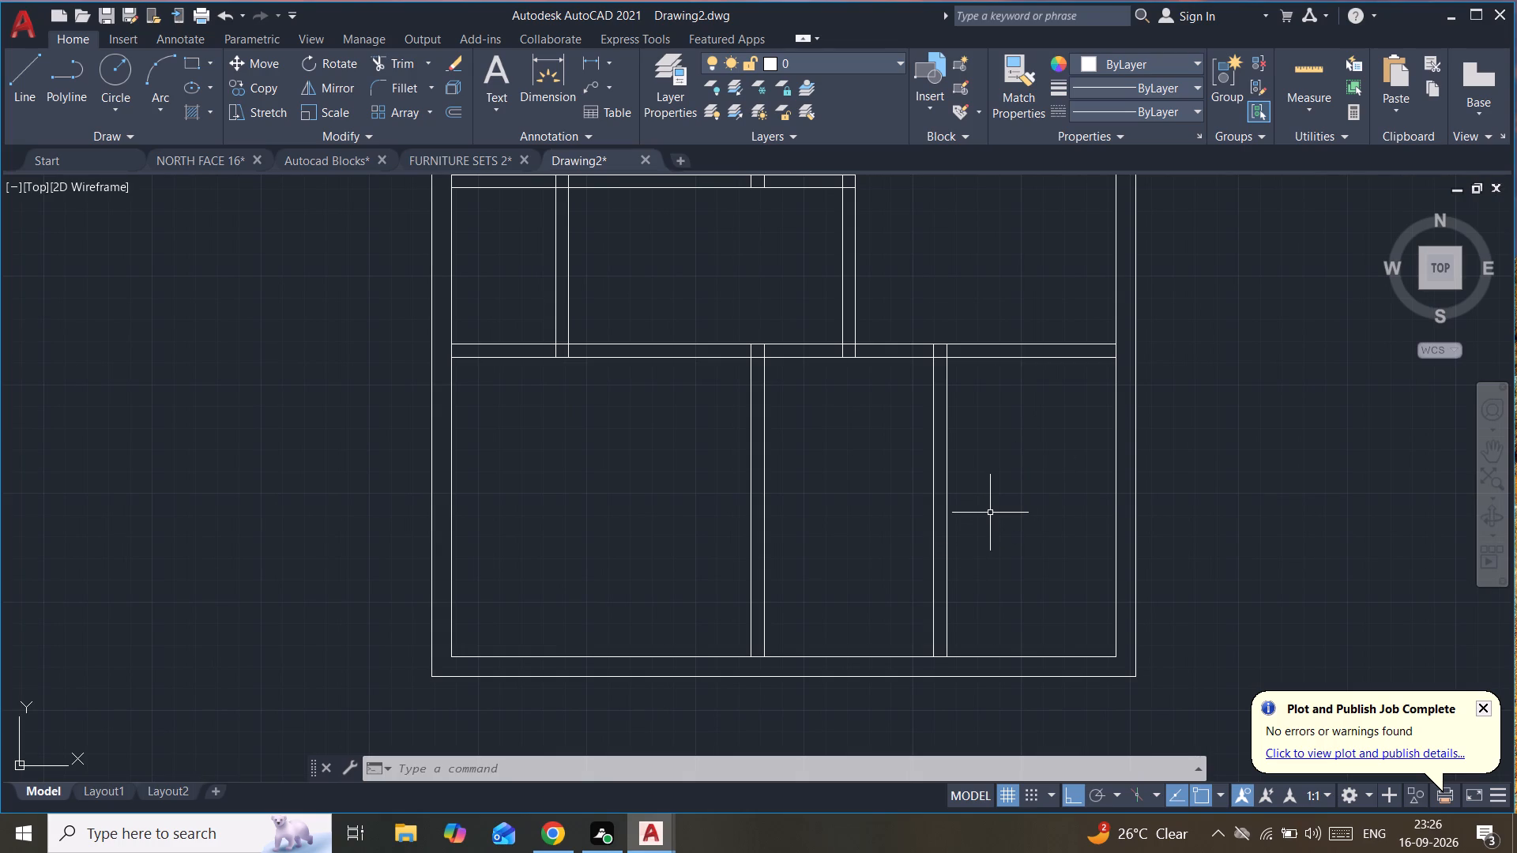
{"action": "middle_click_drag", "start_coordinate": [919, 305], "coordinate": [945, 625]}
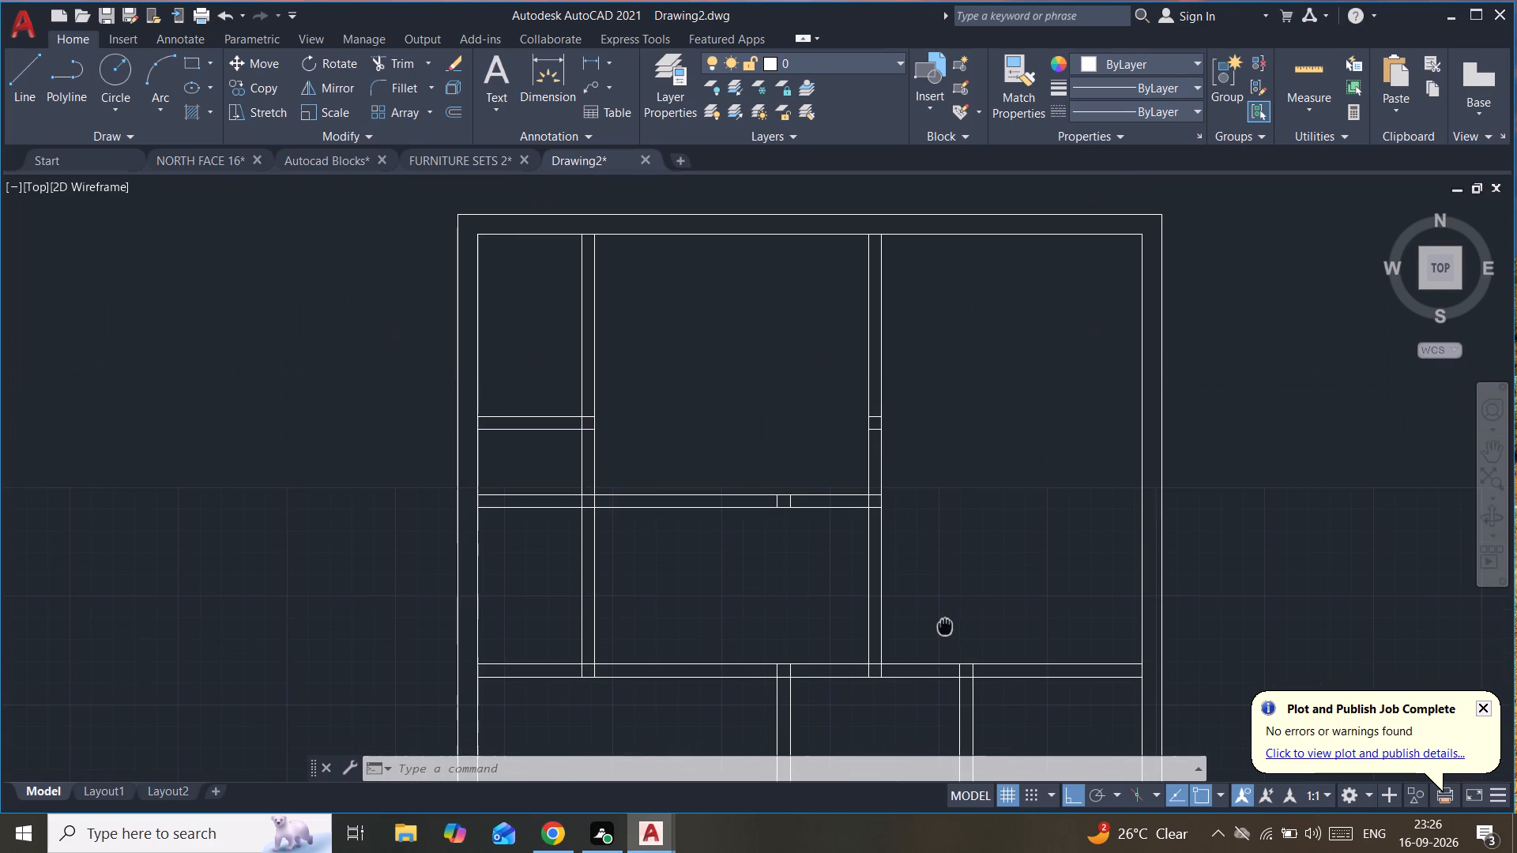
{"action": "middle_click_drag", "start_coordinate": [945, 625], "coordinate": [945, 624]}
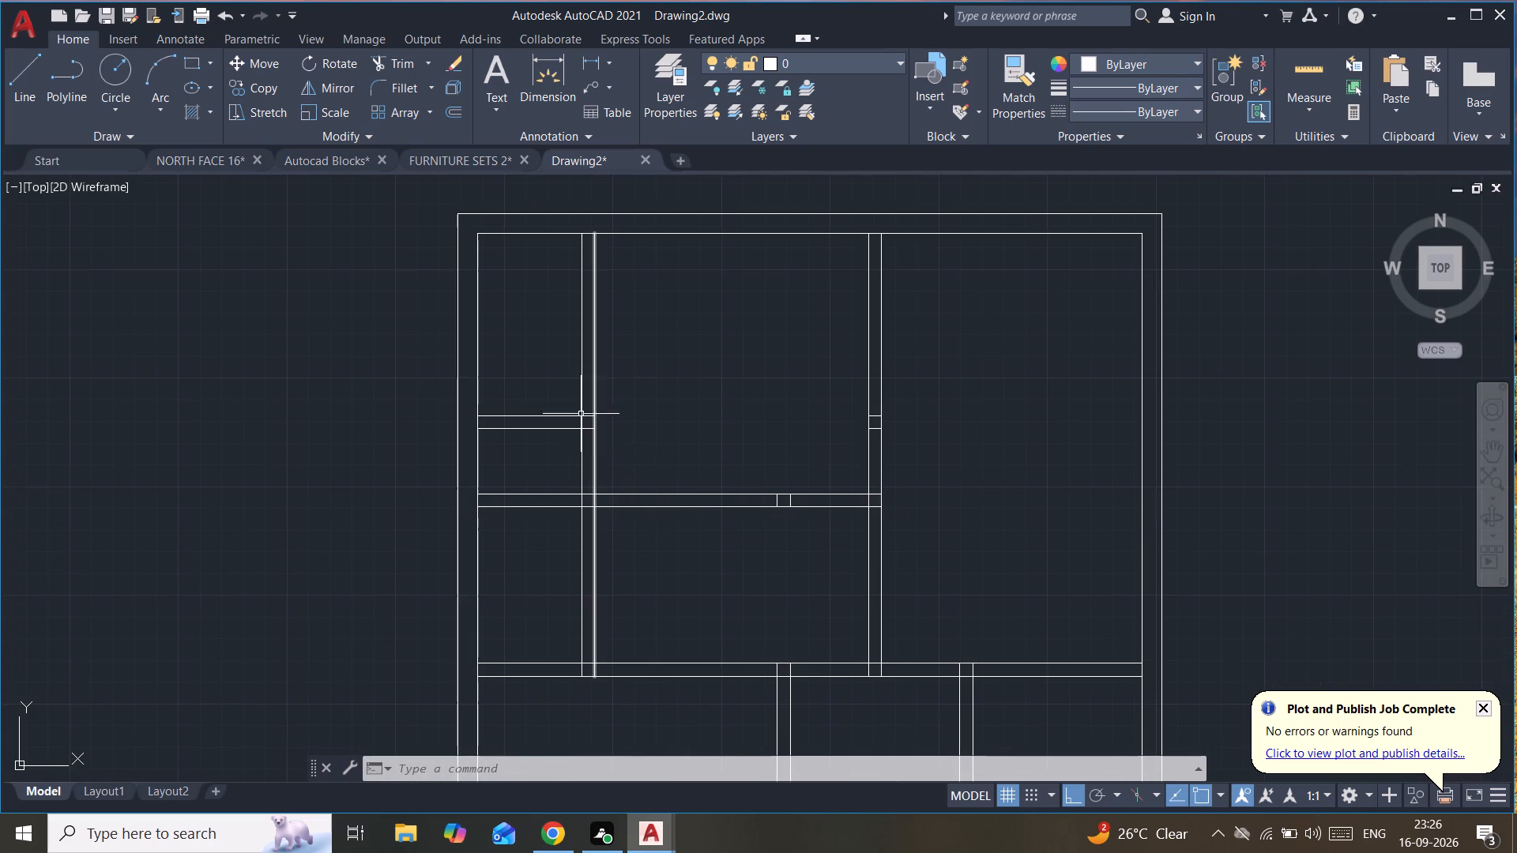
{"action": "middle_click_drag", "start_coordinate": [576, 408], "coordinate": [728, 440]}
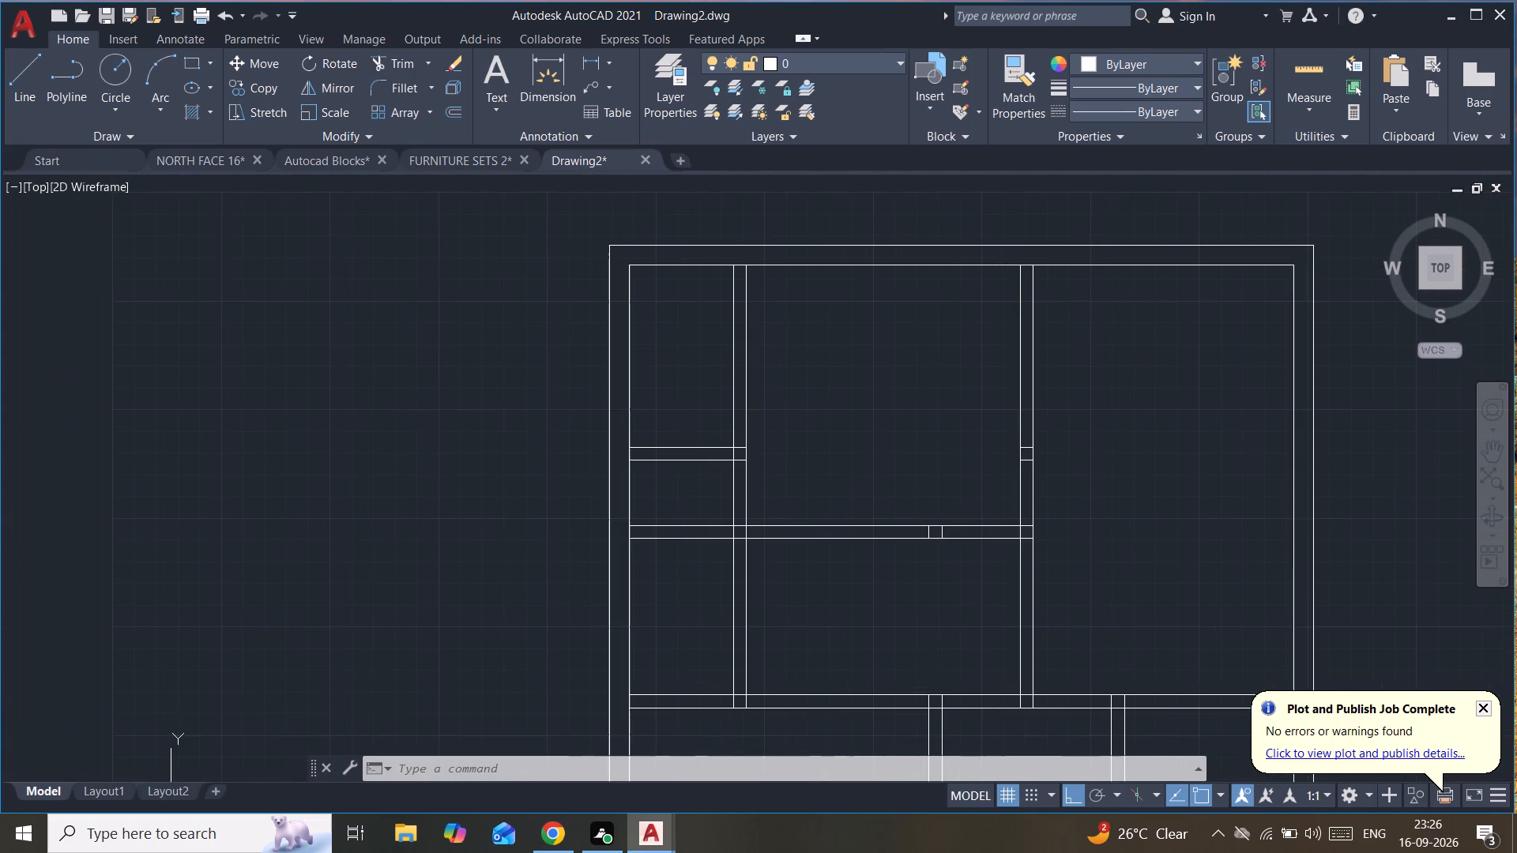
{"action": "middle_click_drag", "start_coordinate": [728, 440], "coordinate": [515, 369]}
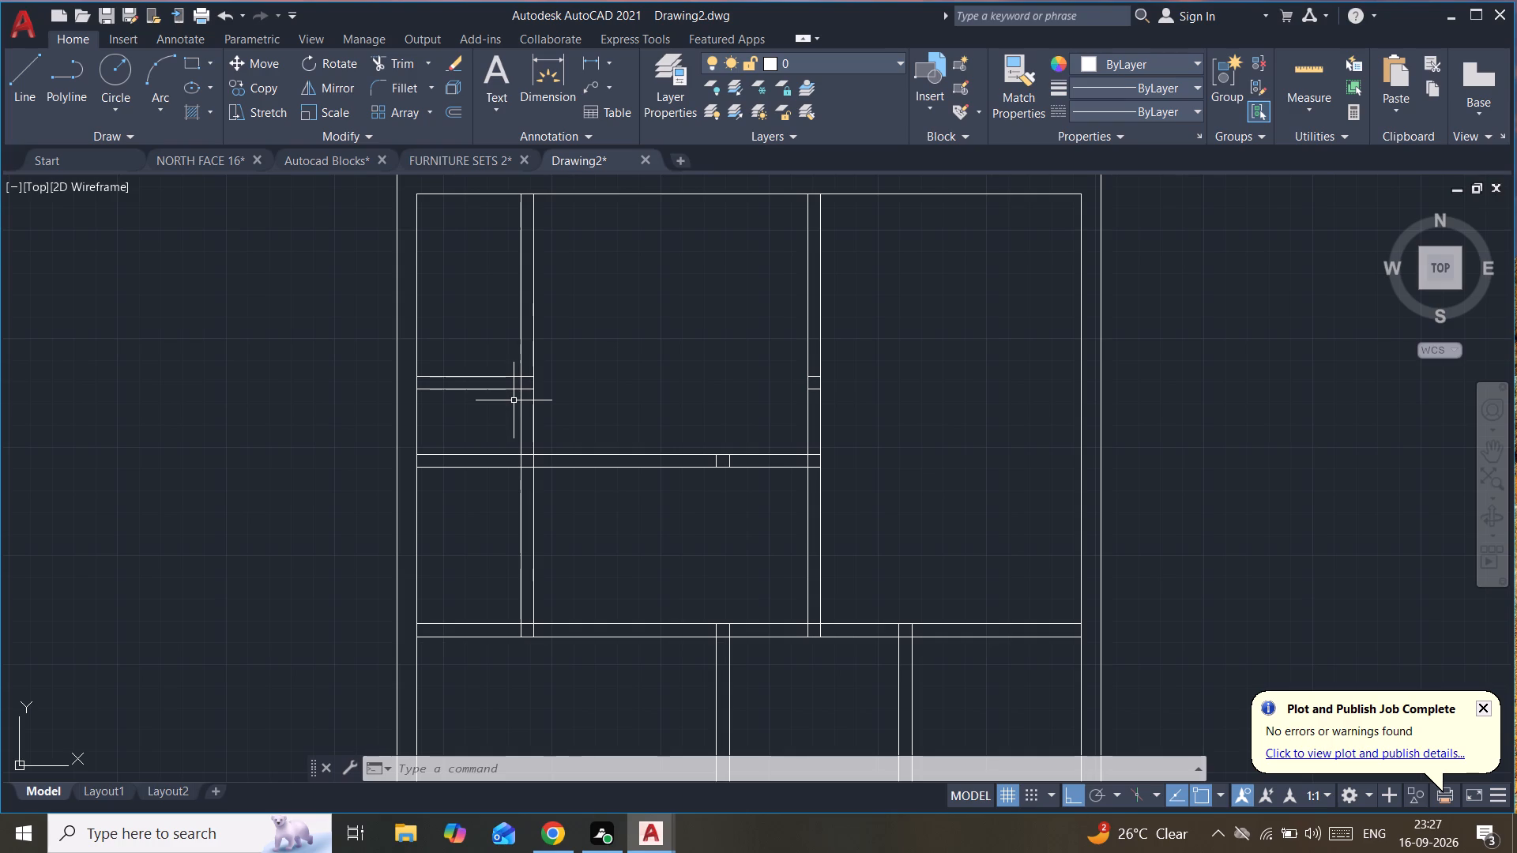
{"action": "middle_click_drag", "start_coordinate": [484, 321], "coordinate": [491, 363]}
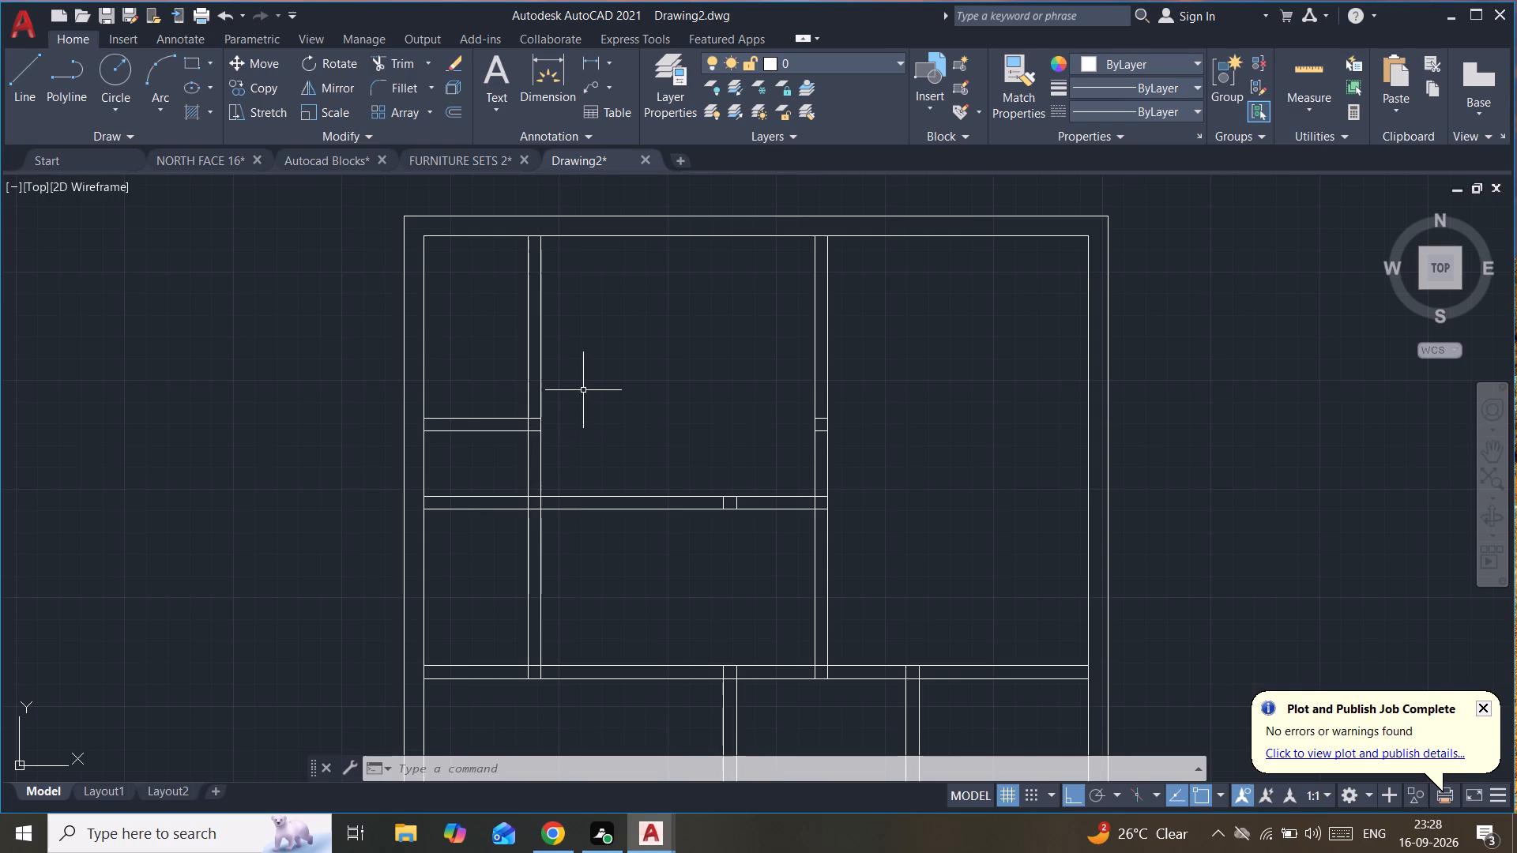
{"action": "scroll", "coordinate": [583, 390], "scroll_direction": "up", "scroll_amount": 1}
{"action": "scroll", "coordinate": [582, 390], "scroll_direction": "down", "scroll_amount": 1}
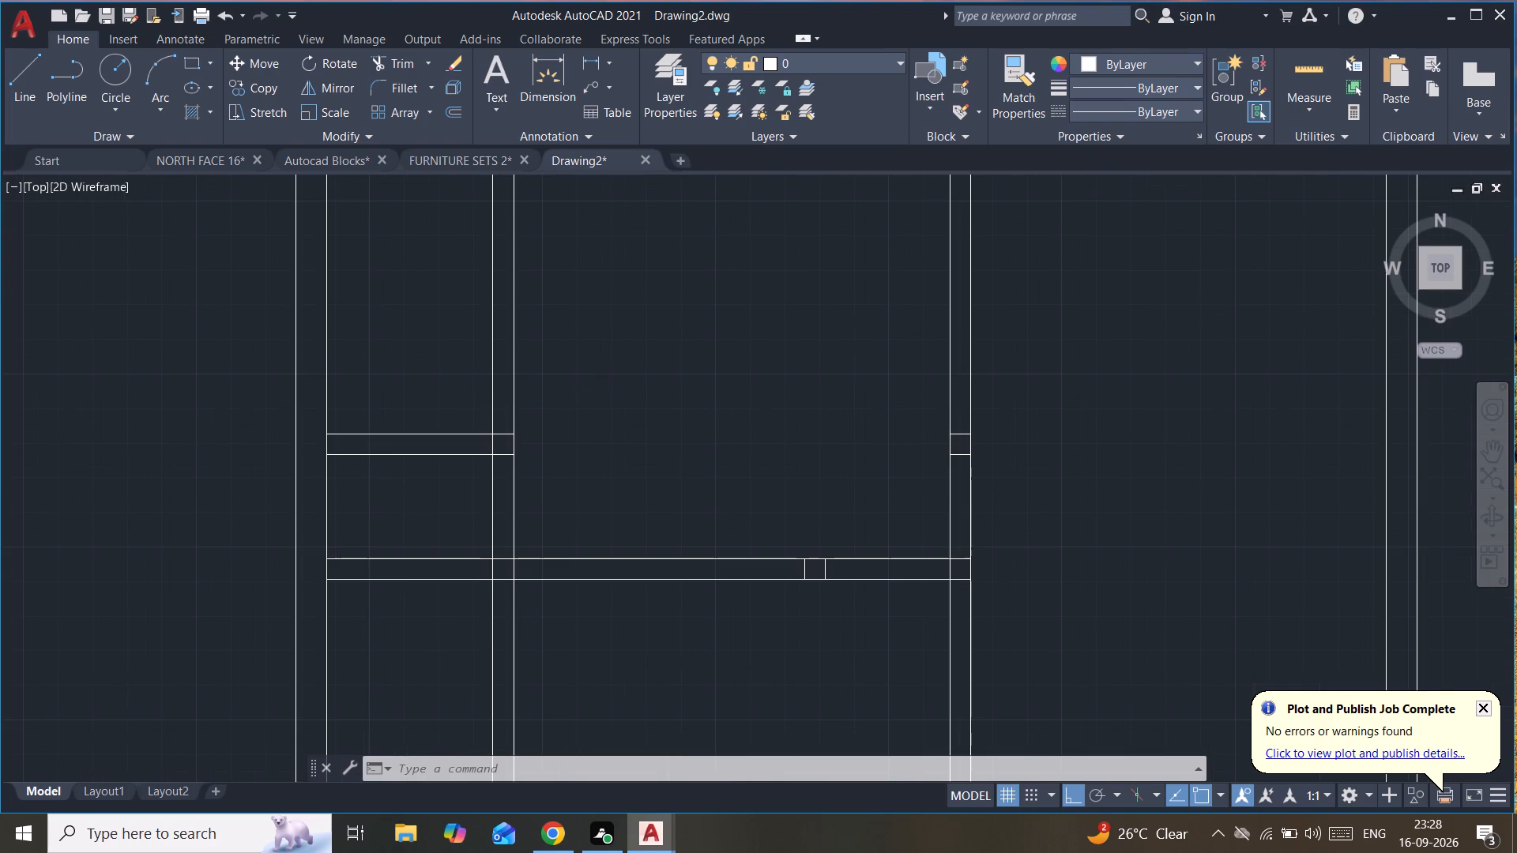
{"action": "middle_click_drag", "start_coordinate": [582, 390], "coordinate": [598, 422]}
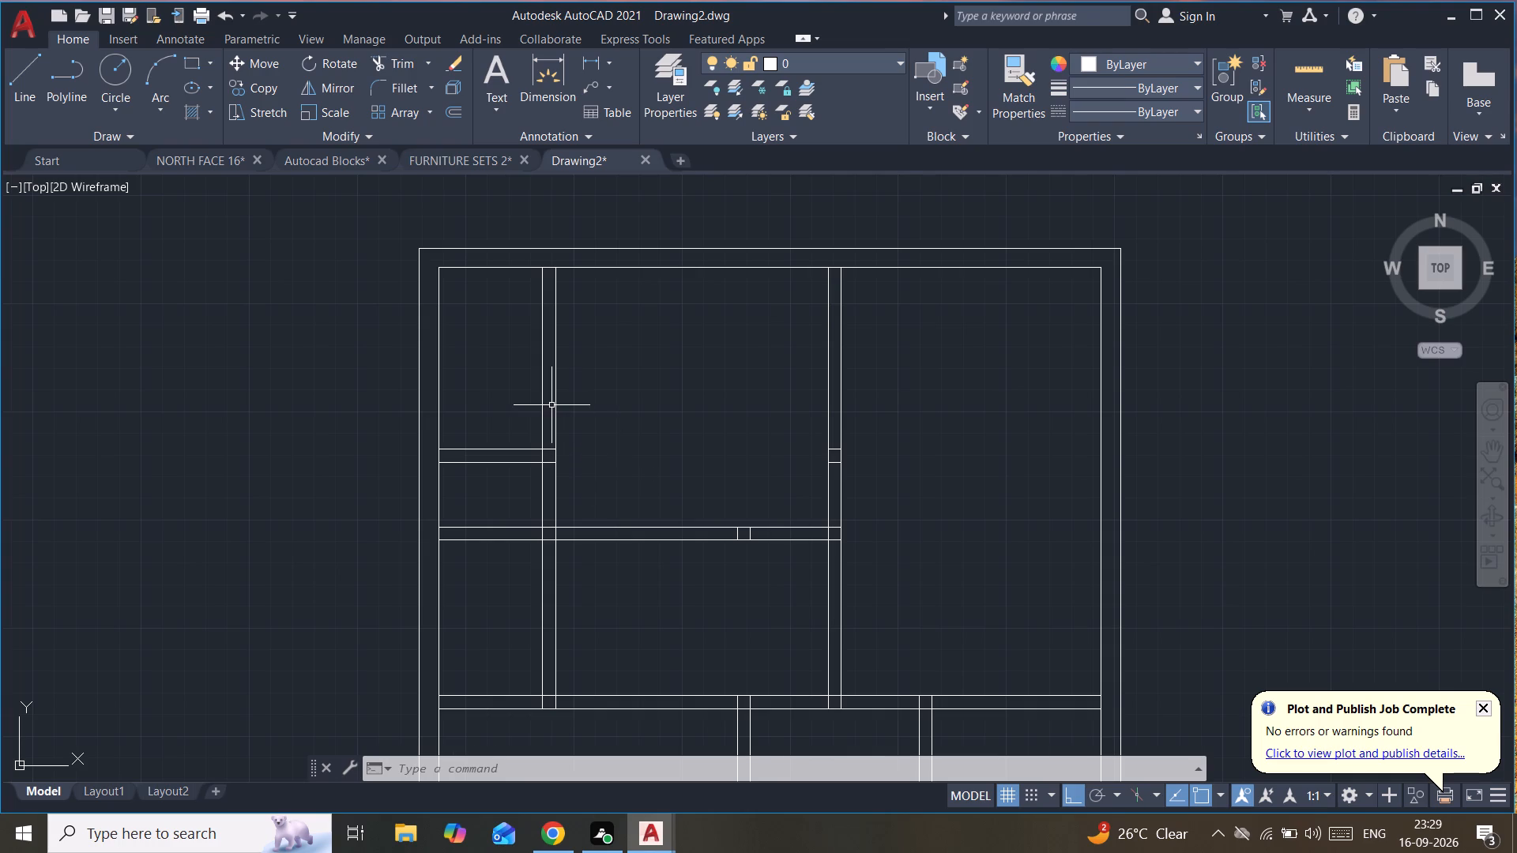
Offset the inner line of the top outer wall 6" downward into the rooms.
{"action": "left_click", "coordinate": [615, 268]}
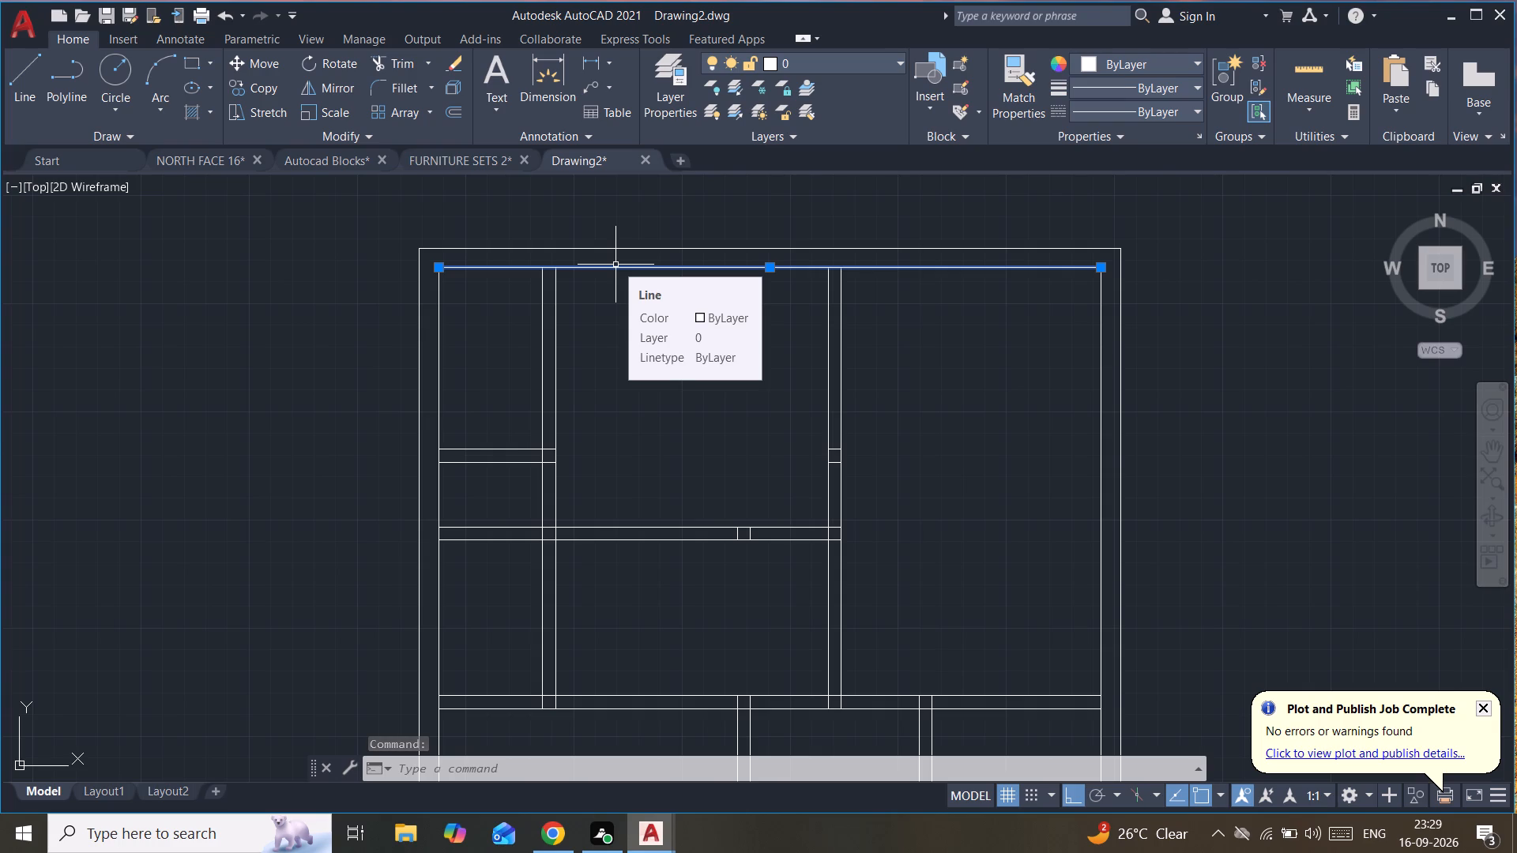
{"action": "type", "text": "of"}
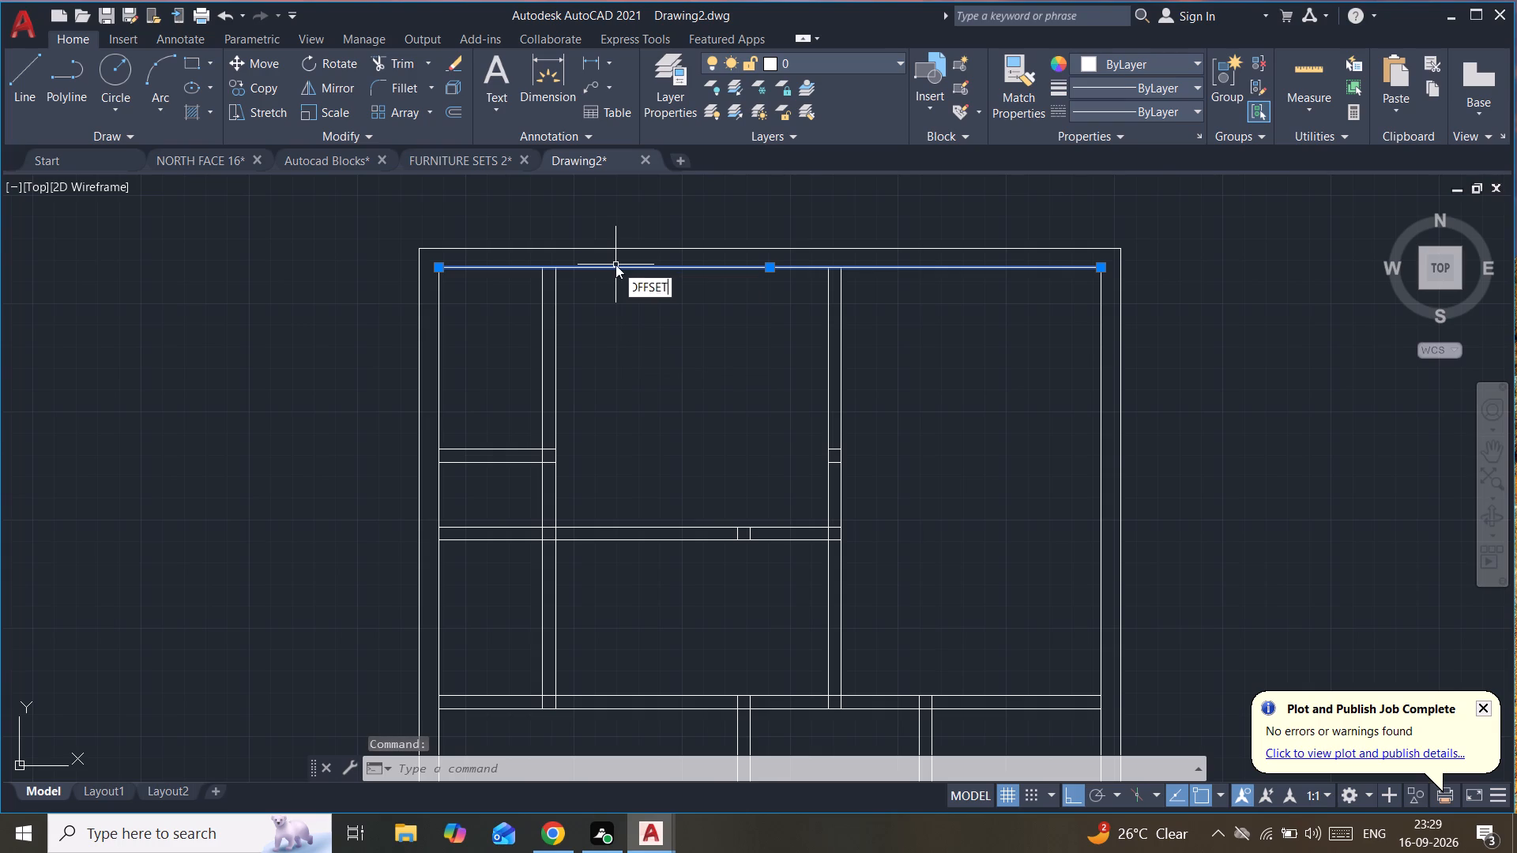
{"action": "key", "text": "Return"}
{"action": "type", "text": "6\""}
{"action": "key", "text": "Return"}
{"action": "left_click", "coordinate": [640, 352]}
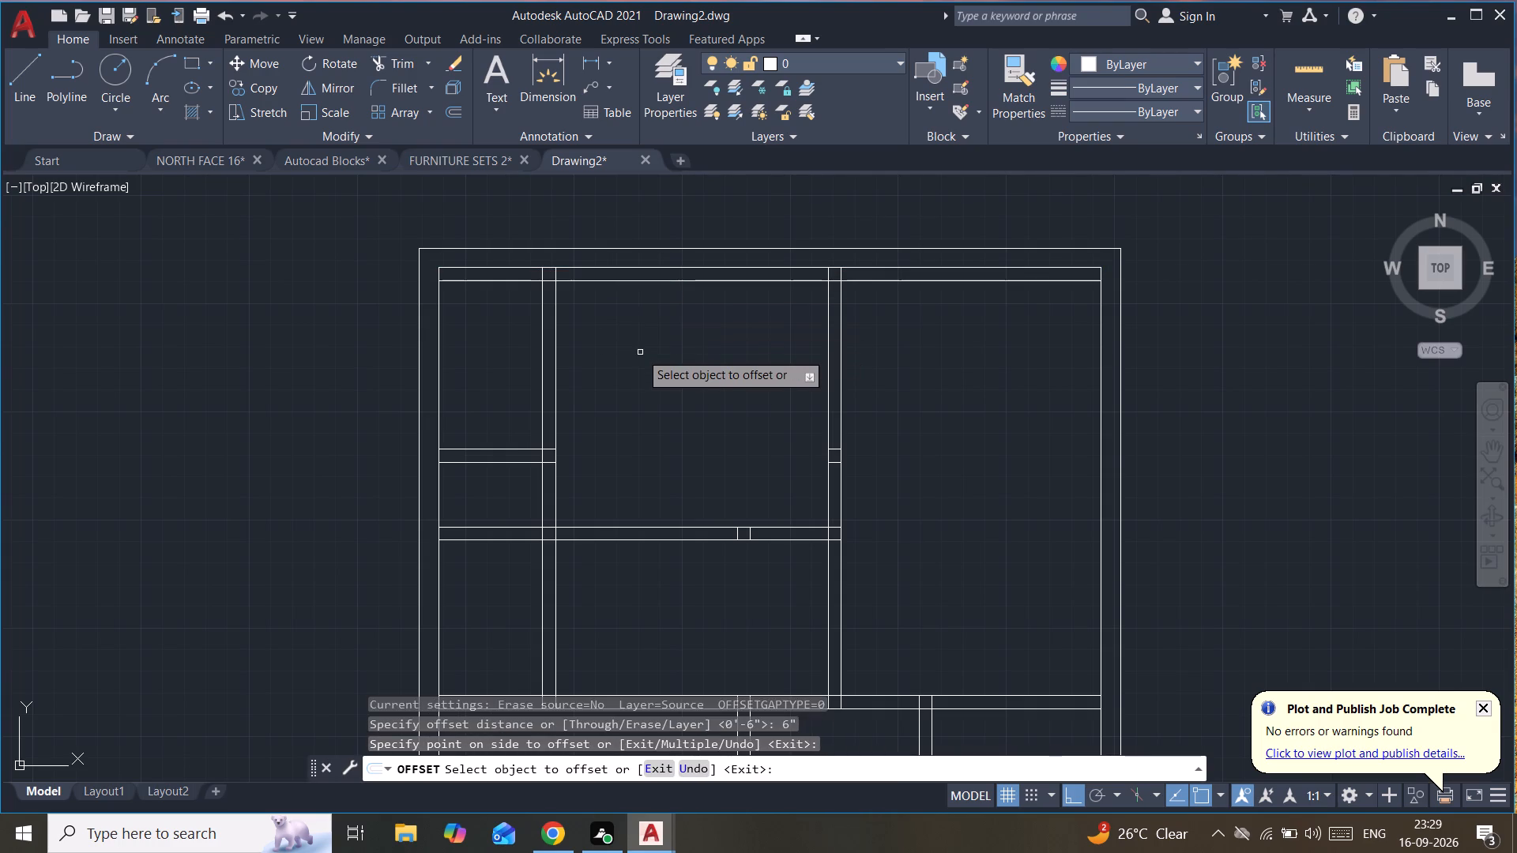
{"action": "key", "text": "Escape"}
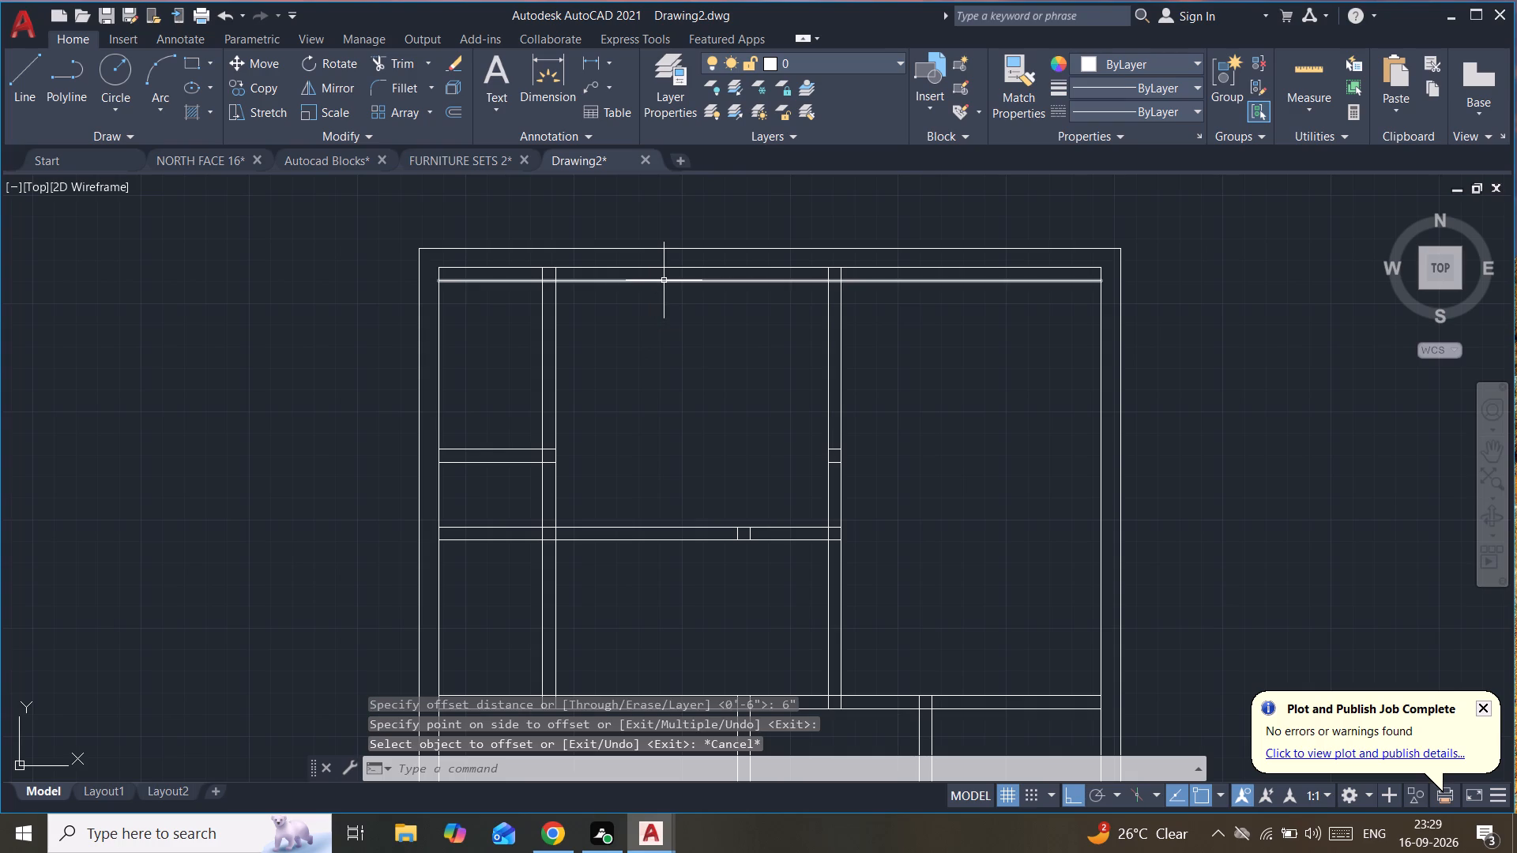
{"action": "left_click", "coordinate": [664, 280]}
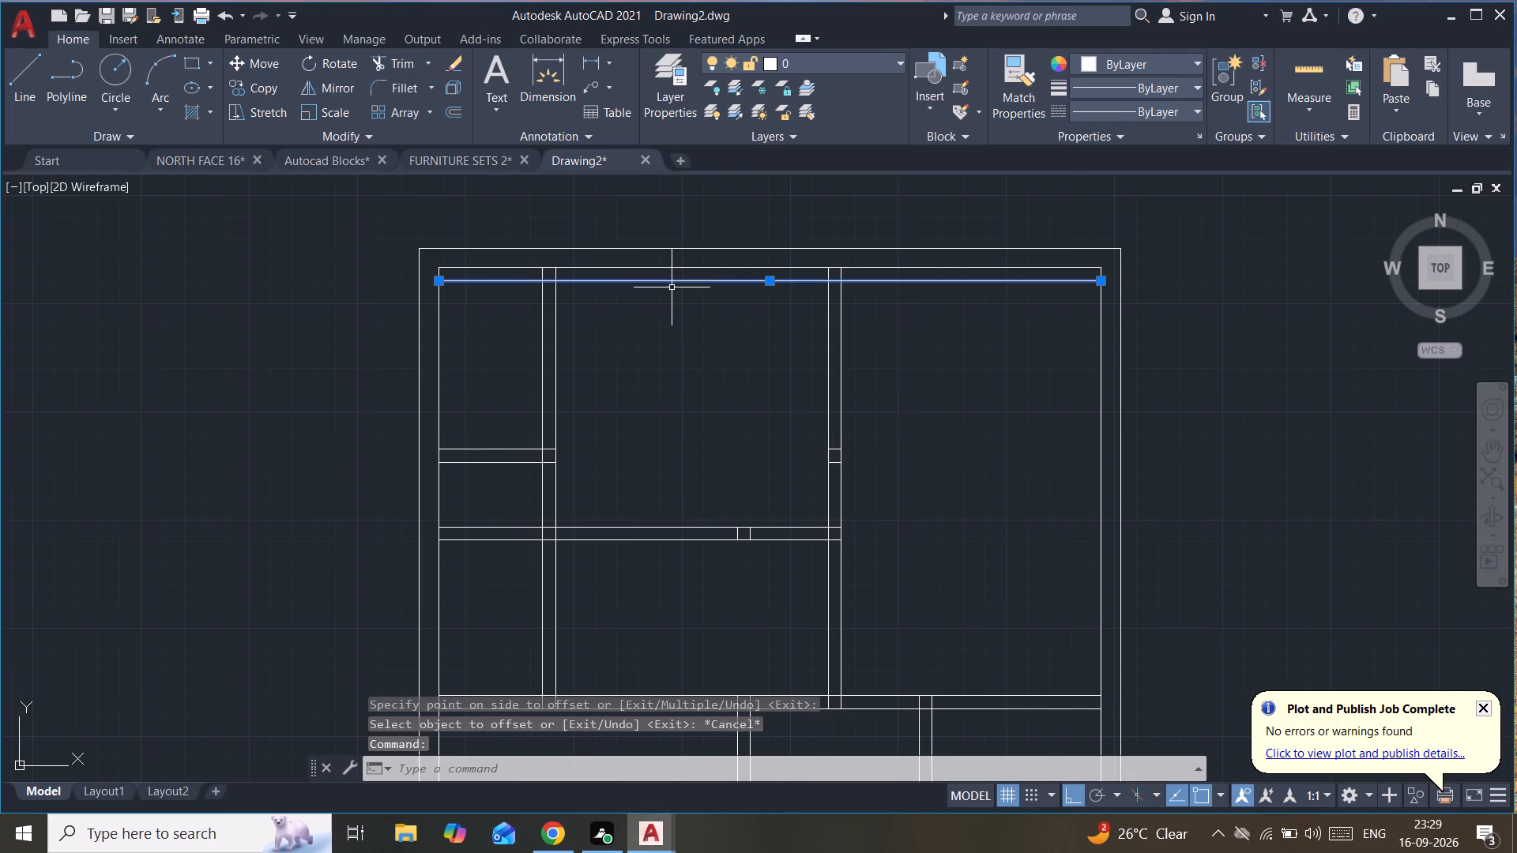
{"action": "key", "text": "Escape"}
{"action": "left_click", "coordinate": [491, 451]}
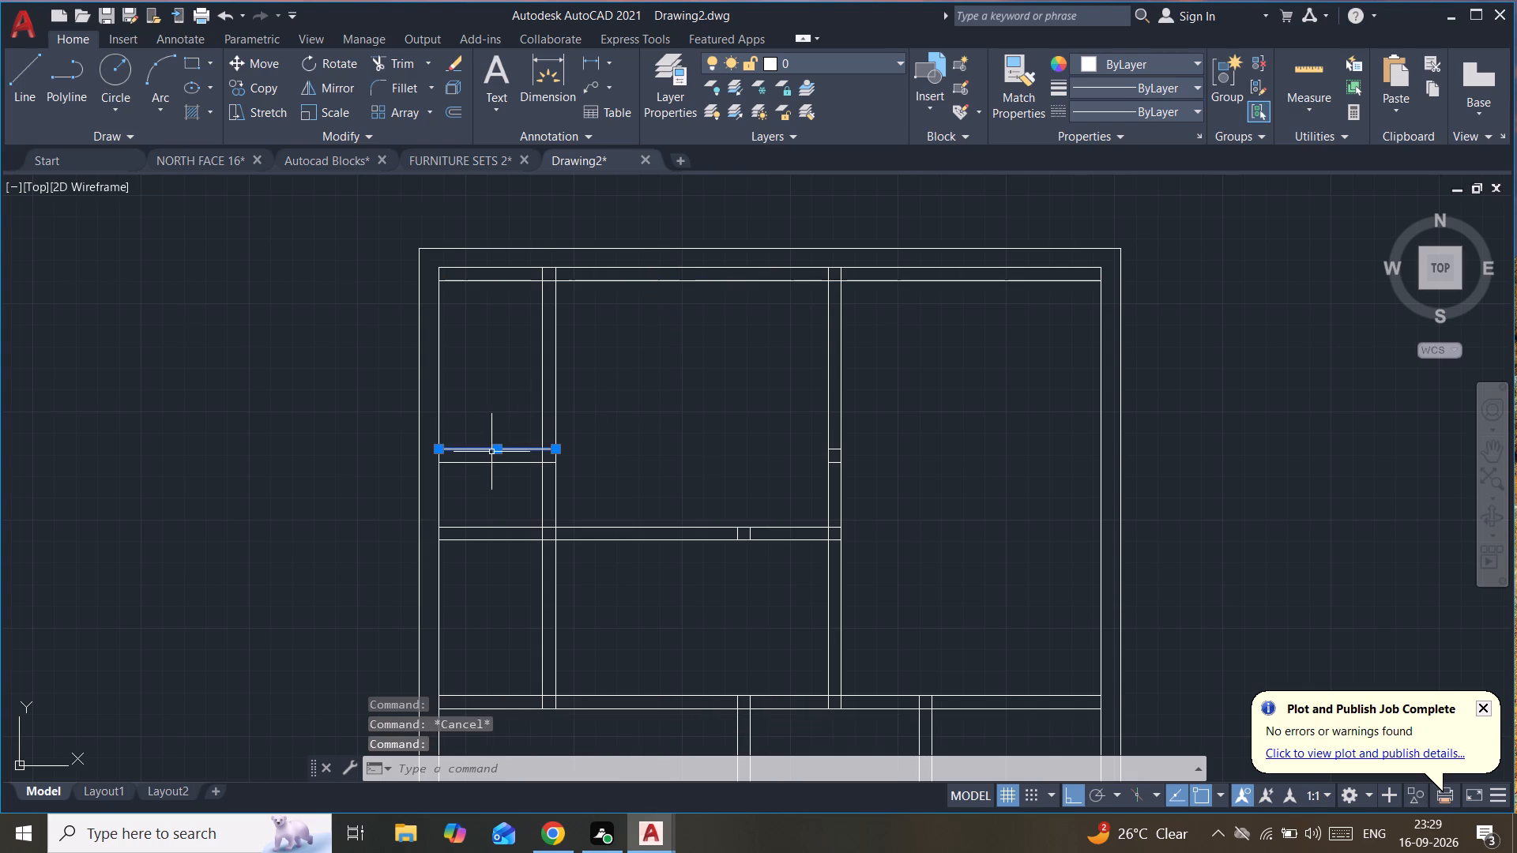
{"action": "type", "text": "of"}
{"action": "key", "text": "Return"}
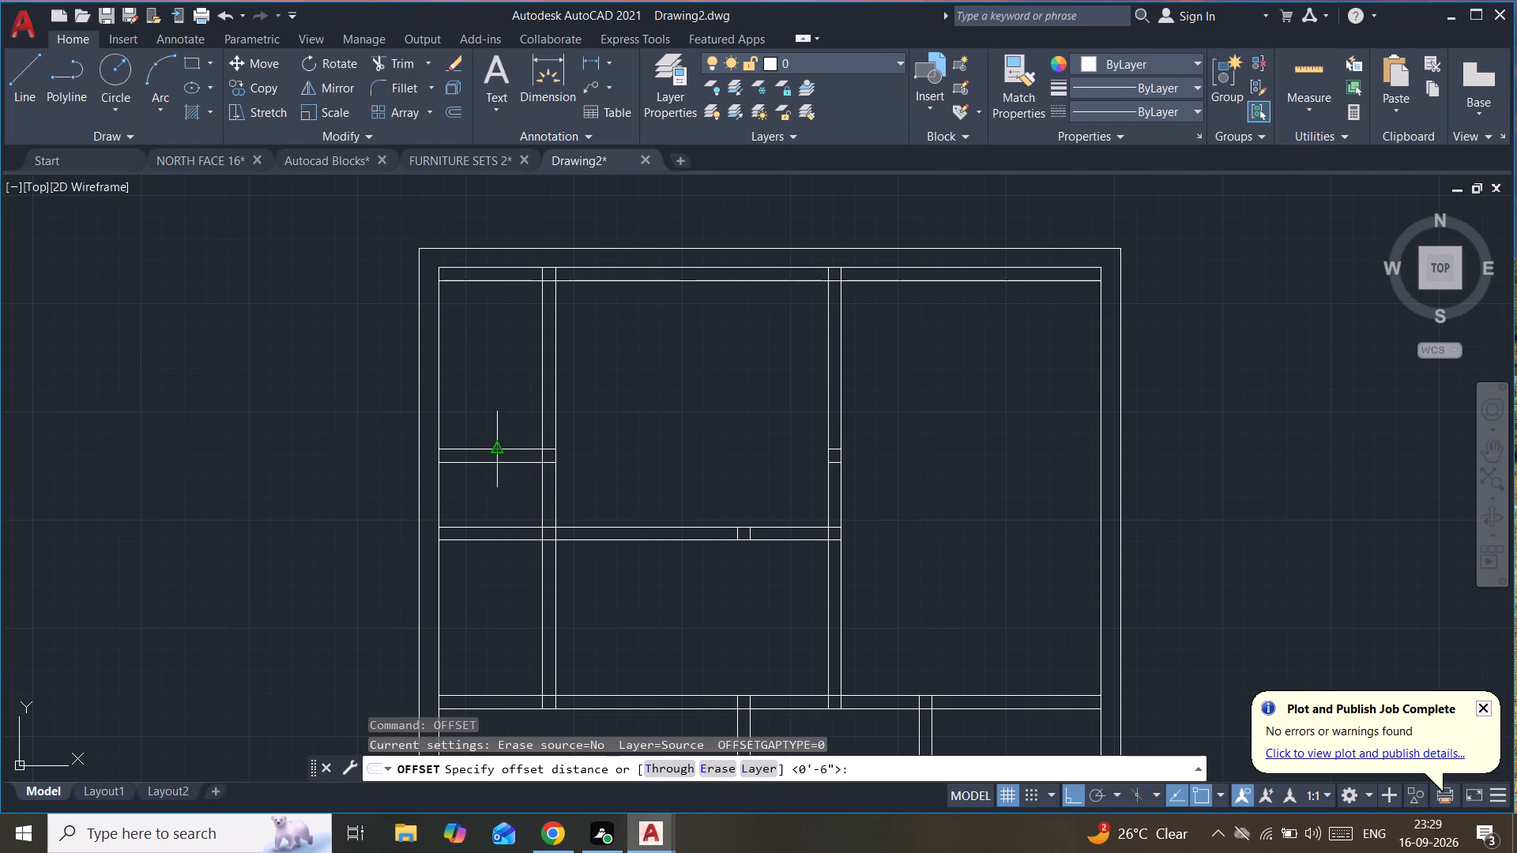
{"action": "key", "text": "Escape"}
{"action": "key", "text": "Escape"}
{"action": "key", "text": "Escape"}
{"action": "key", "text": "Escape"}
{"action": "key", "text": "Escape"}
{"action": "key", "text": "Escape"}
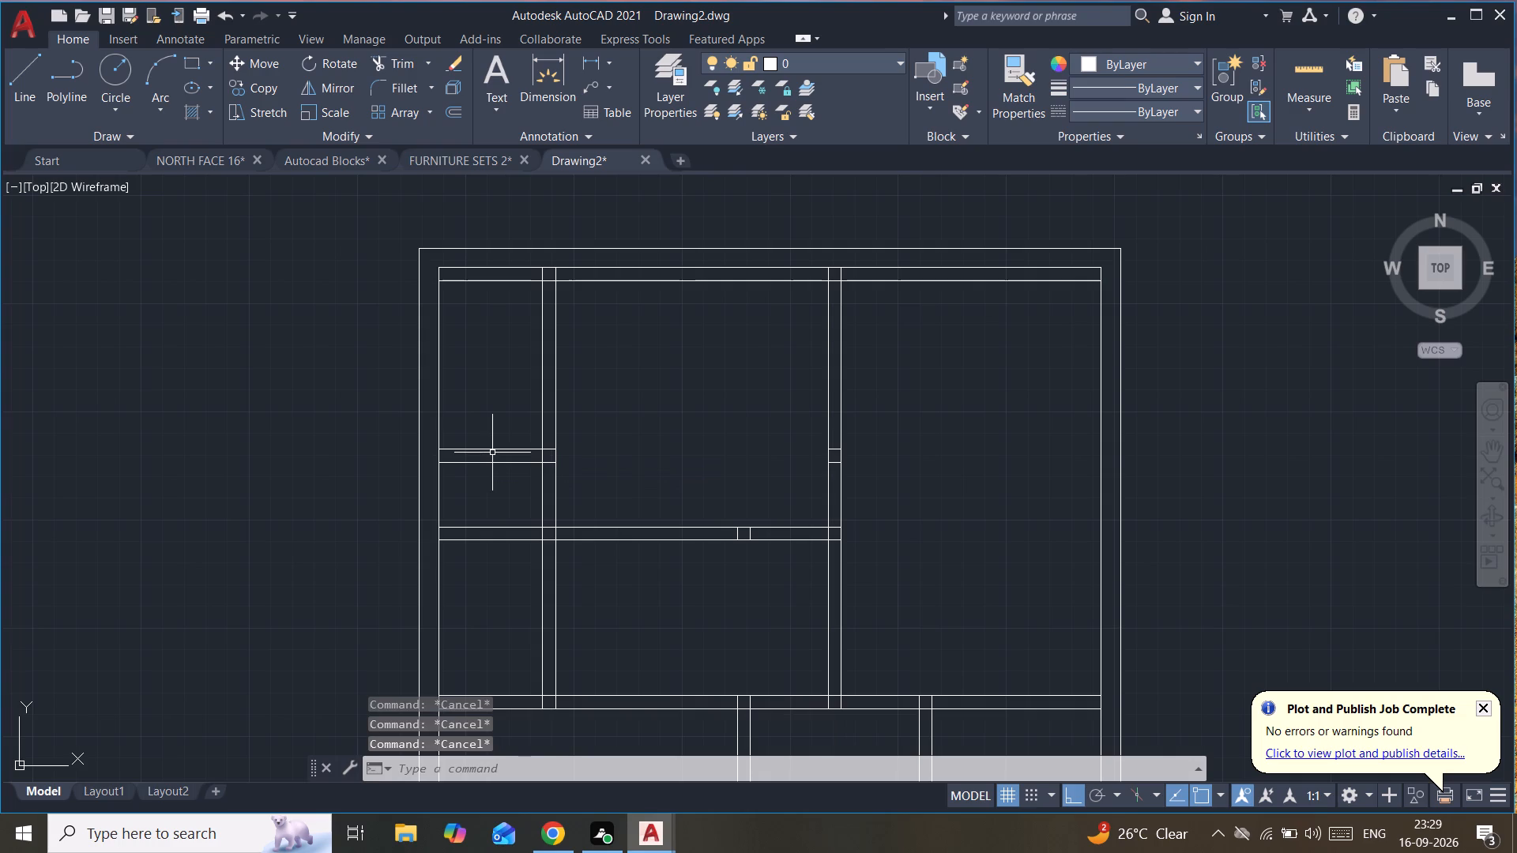
Offset the new line below the top outer wall 3' downward to mark the door opening's width.
{"action": "left_click", "coordinate": [601, 280]}
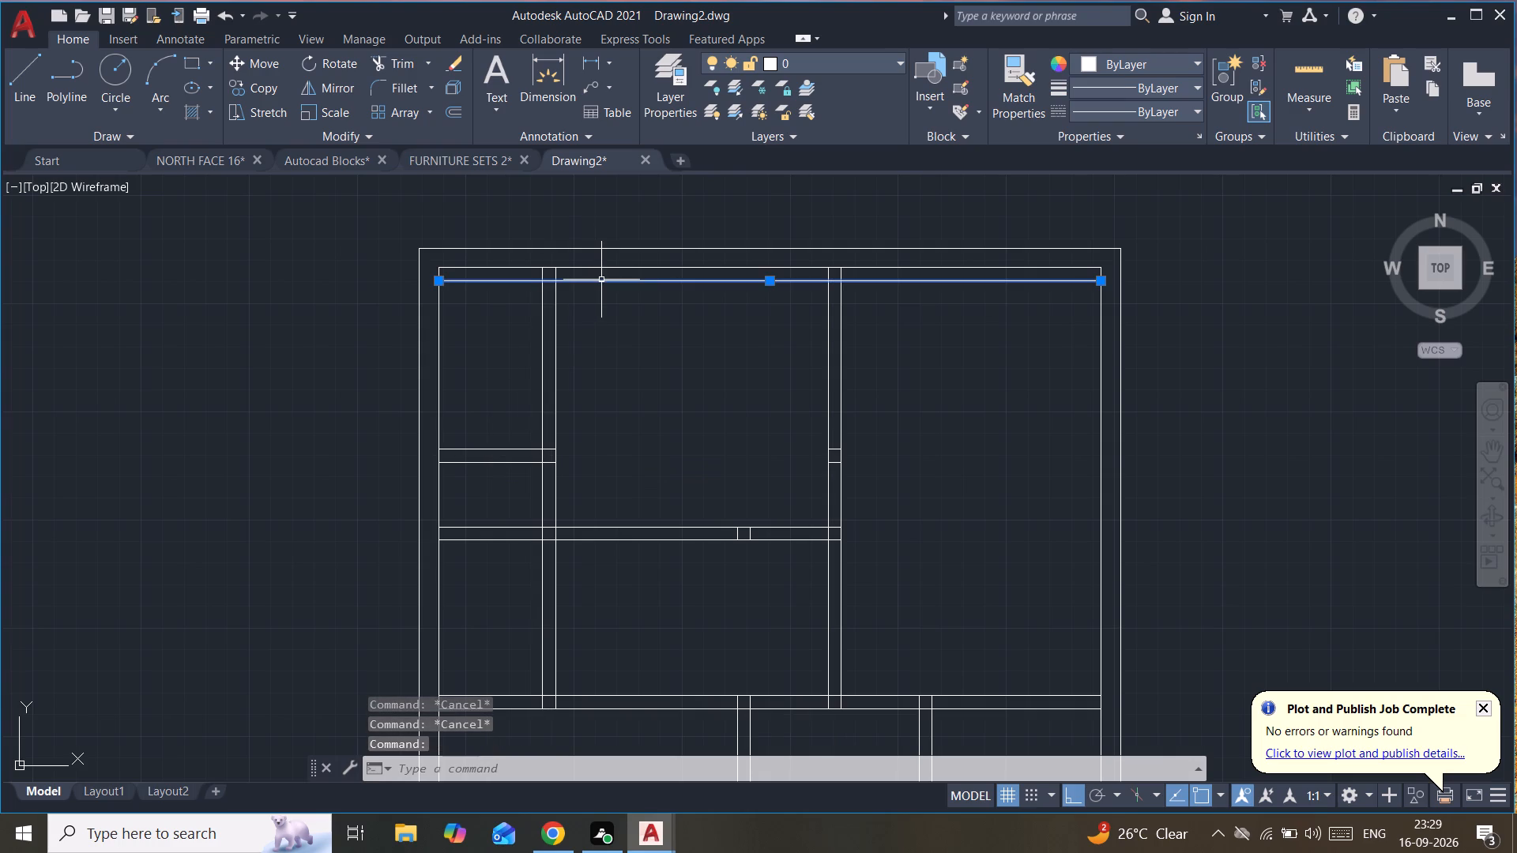
{"action": "type", "text": "of"}
{"action": "key", "text": "Return"}
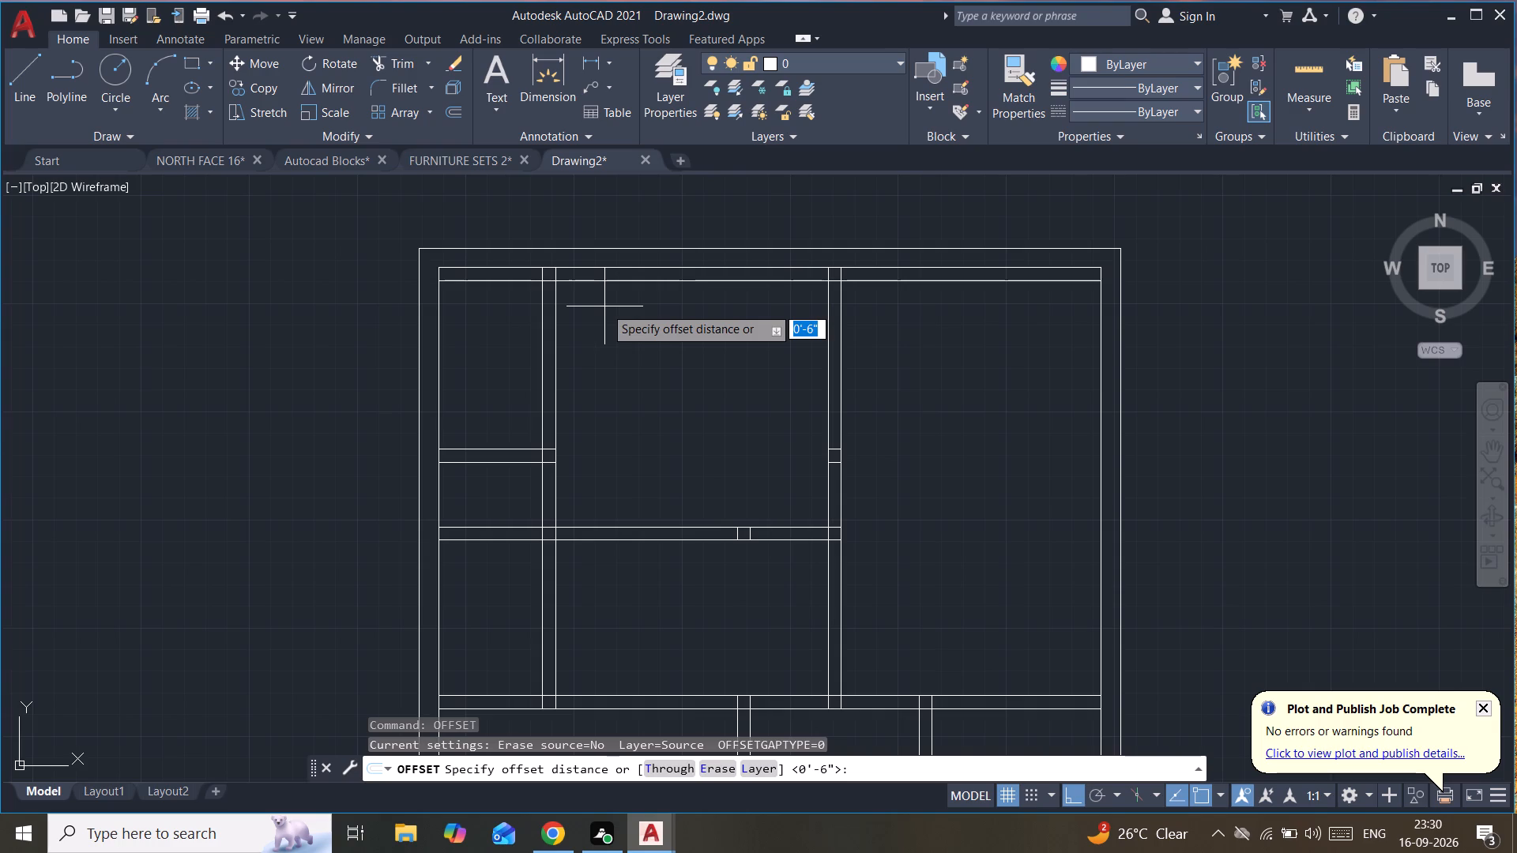
{"action": "type", "text": "3'"}
{"action": "key", "text": "Return"}
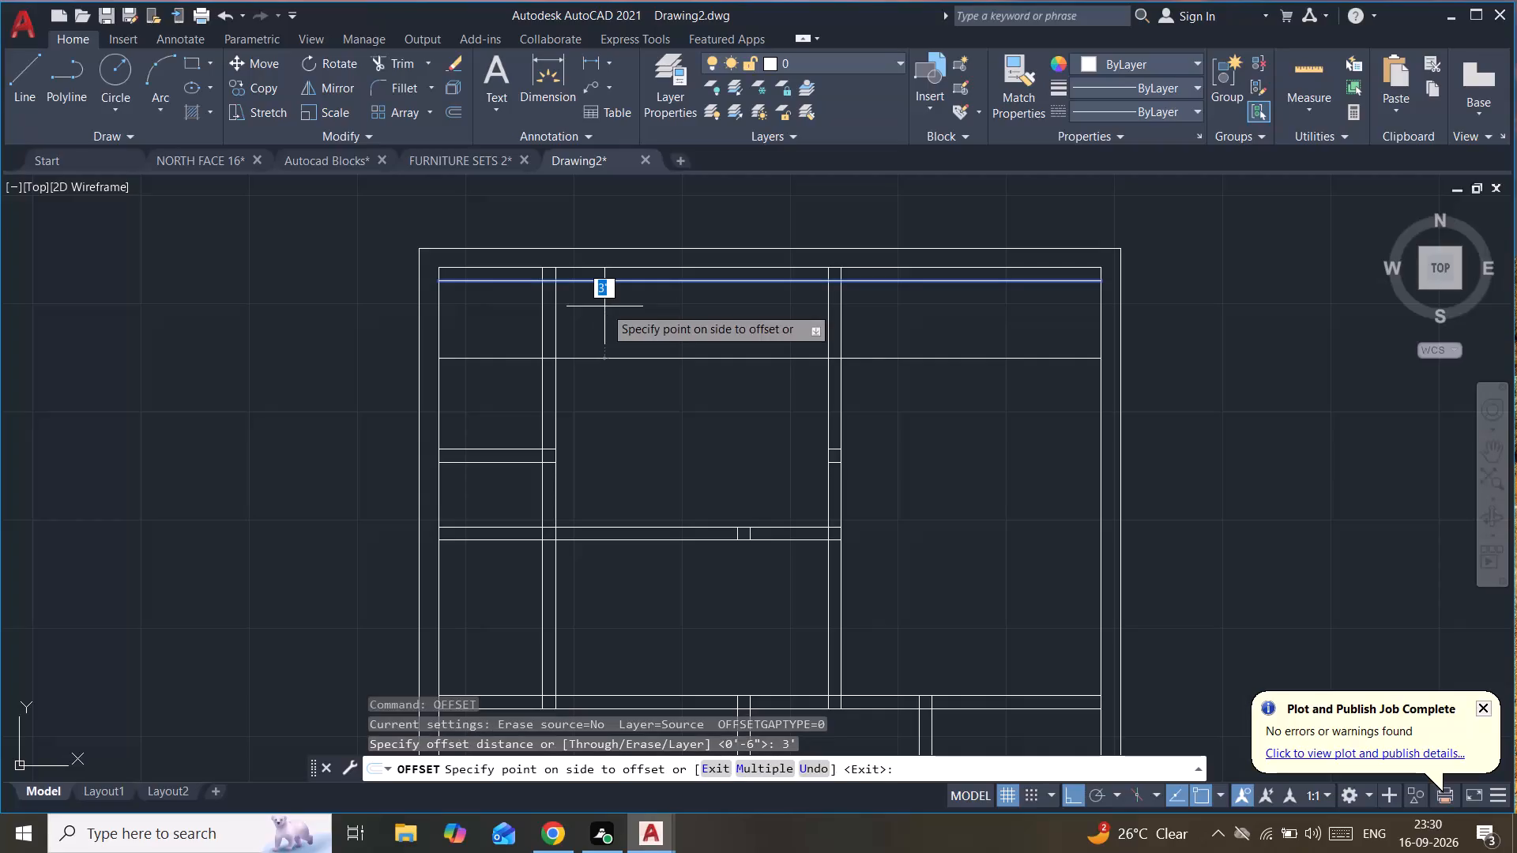
{"action": "left_click", "coordinate": [604, 325]}
{"action": "key", "text": "Escape"}
Trim the upper-left vertical wall between the two offset lines to form a 3' door opening, and remove the excess guide lines on both sides.
{"action": "type", "text": "tr"}
{"action": "key", "text": "Return"}
{"action": "left_click_drag", "start_coordinate": [604, 325], "coordinate": [600, 326]}
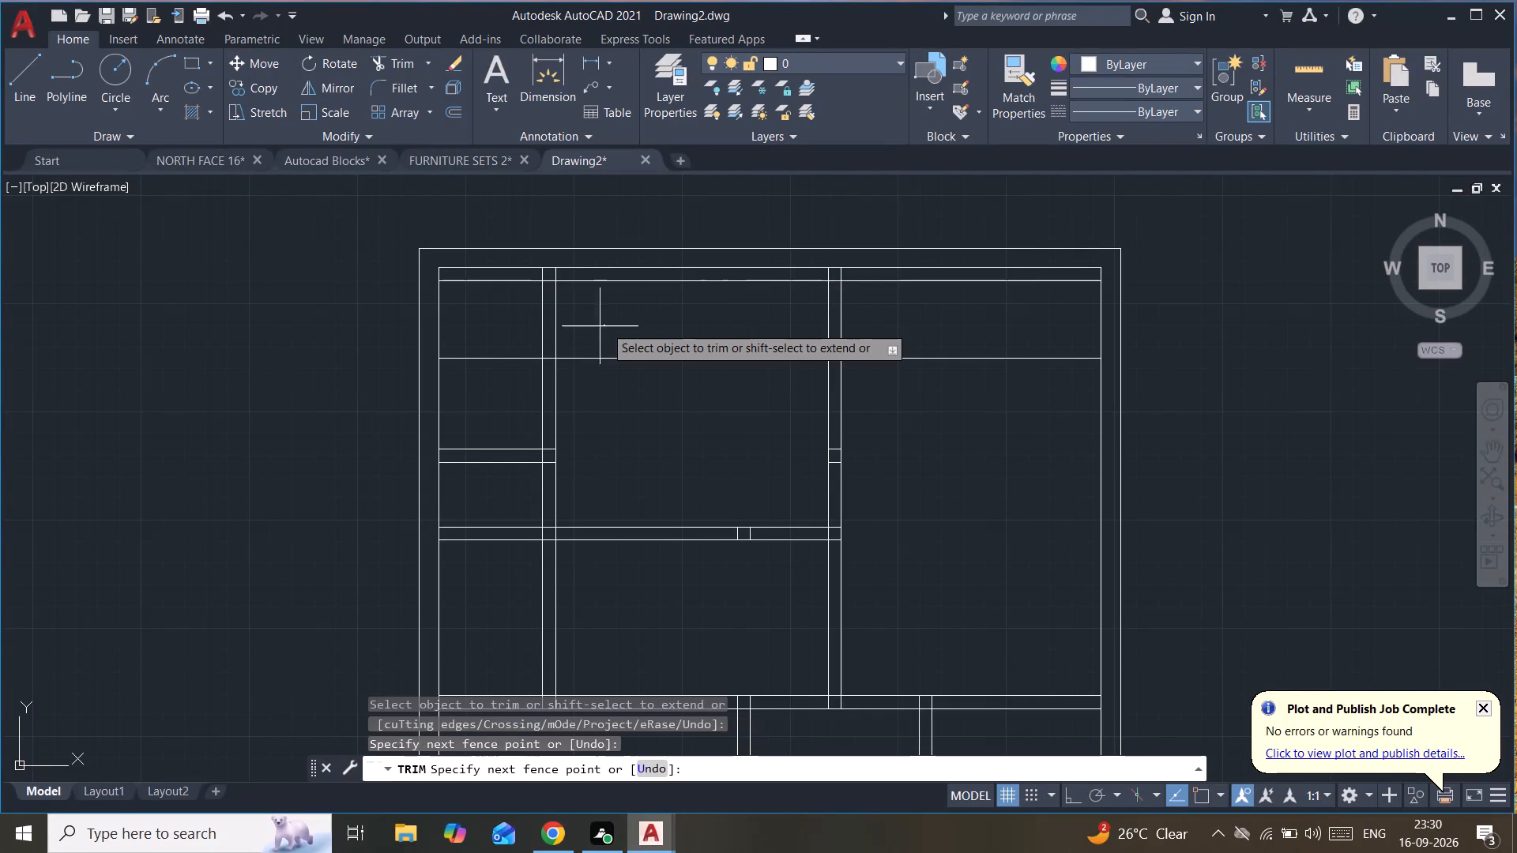
{"action": "left_click_drag", "start_coordinate": [600, 326], "coordinate": [507, 280]}
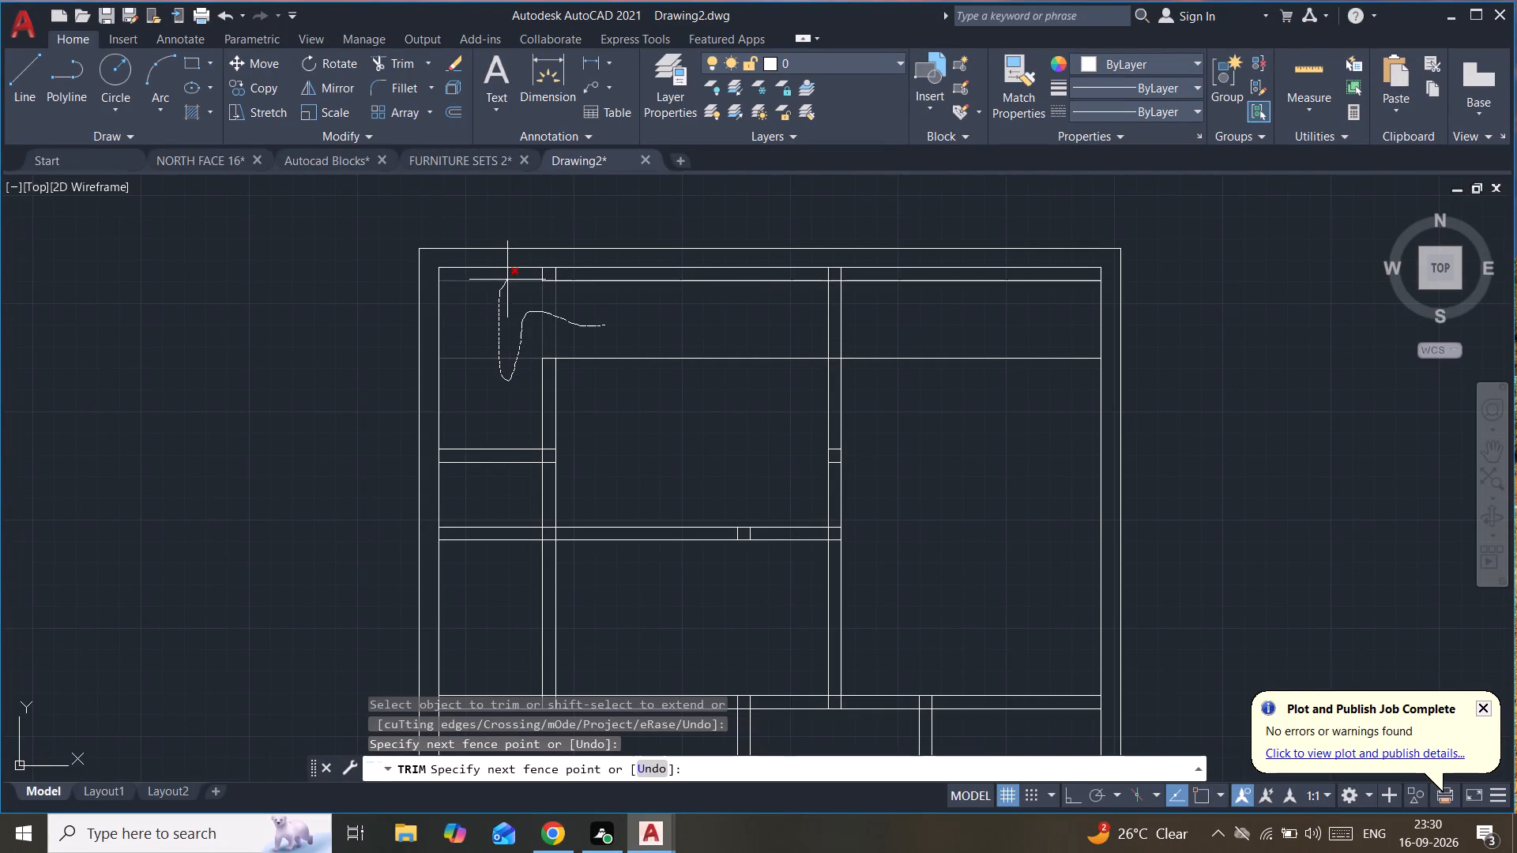
{"action": "left_click_drag", "start_coordinate": [507, 280], "coordinate": [574, 280]}
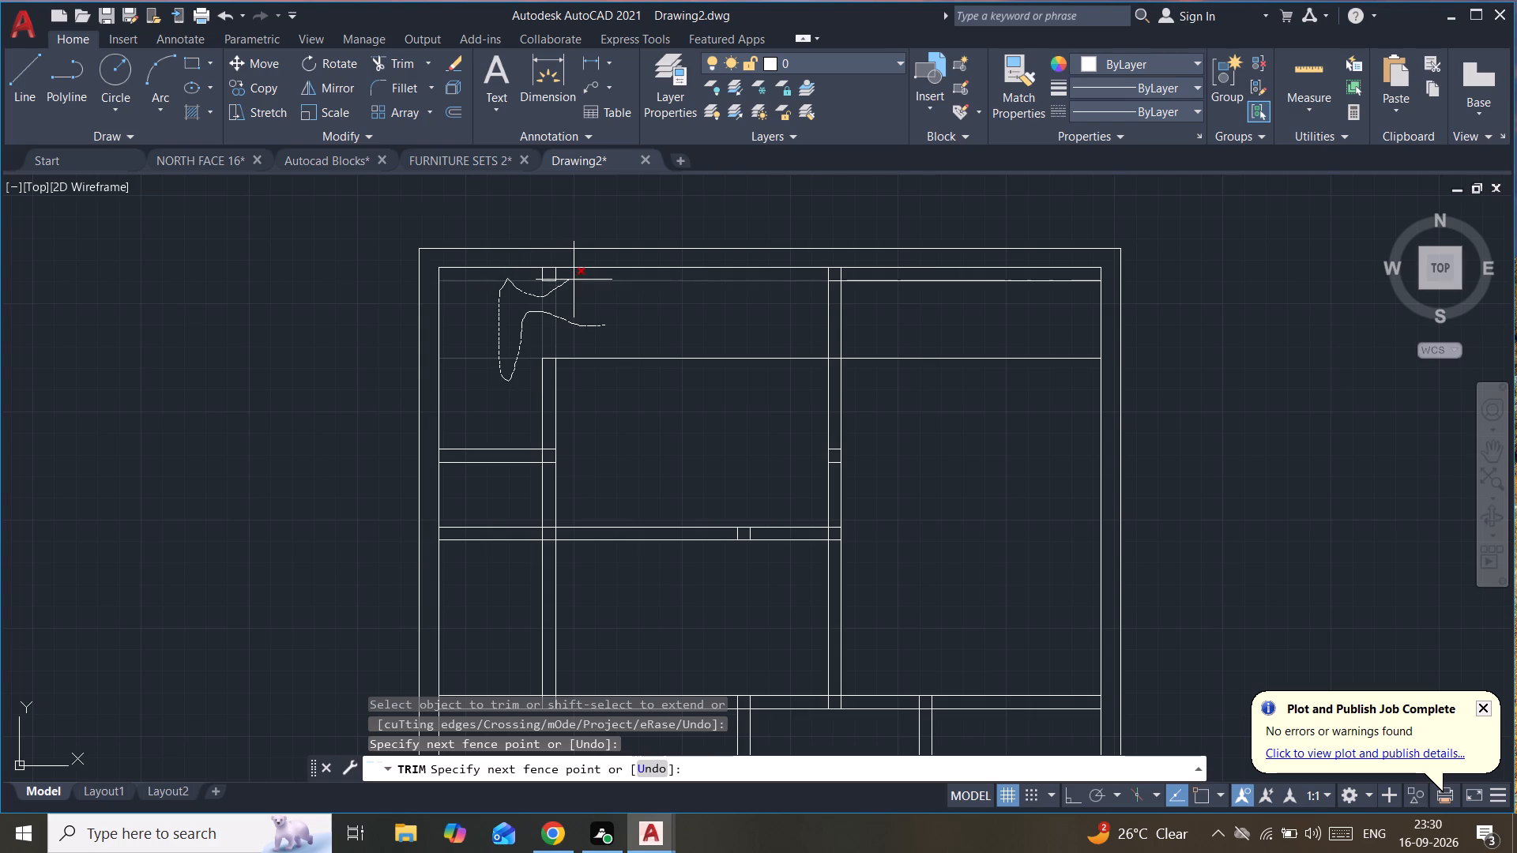
{"action": "left_click_drag", "start_coordinate": [574, 280], "coordinate": [607, 375]}
{"action": "left_click_drag", "start_coordinate": [989, 396], "coordinate": [1007, 280]}
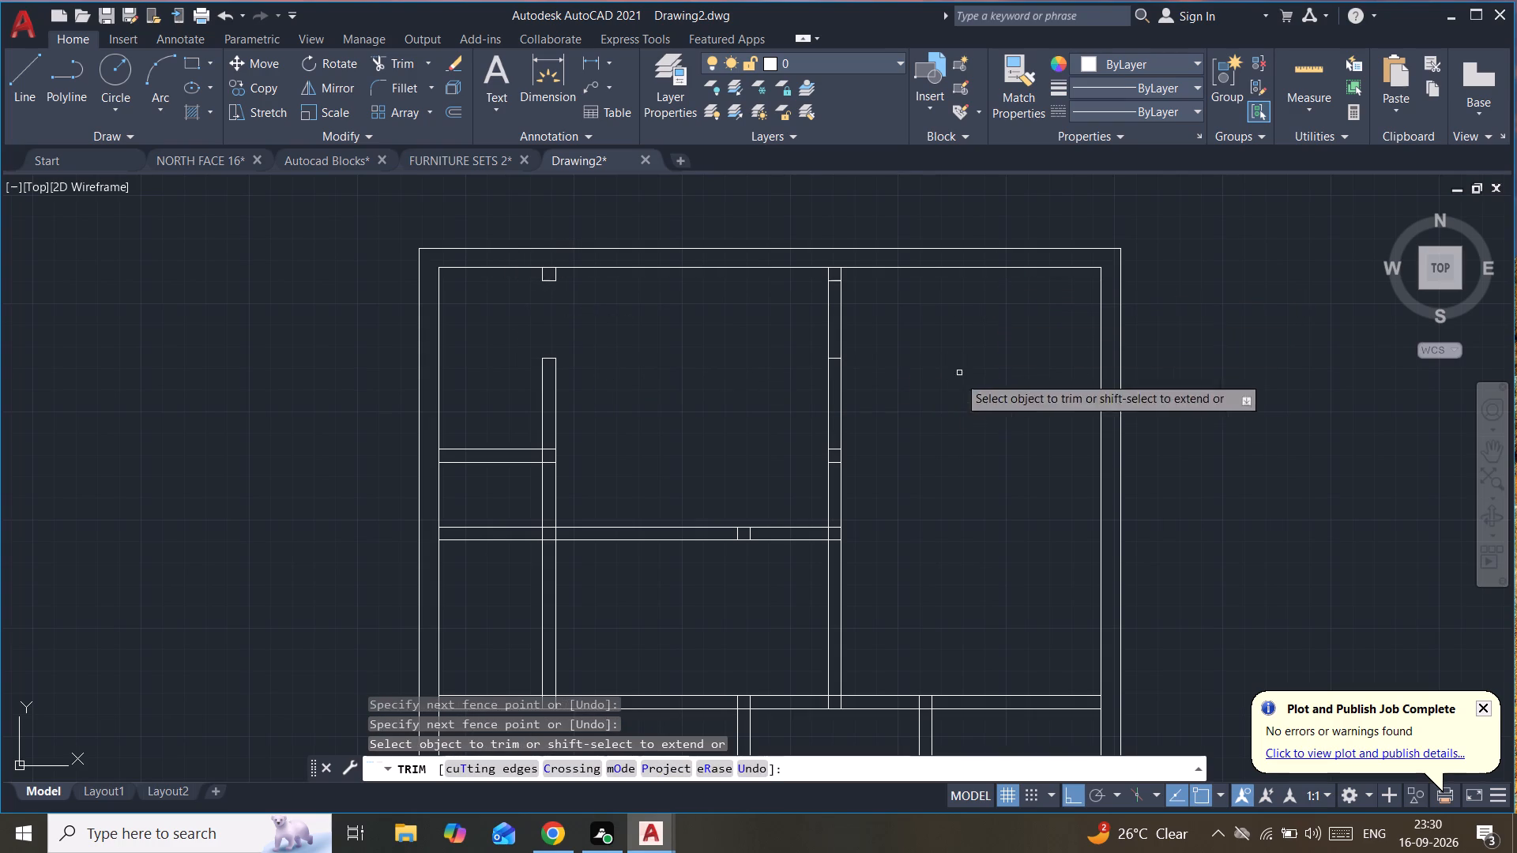
{"action": "key", "text": "Escape"}
Offset the left line of the central vertical wall 6" to the left.
{"action": "middle_click_drag", "start_coordinate": [880, 570], "coordinate": [882, 571]}
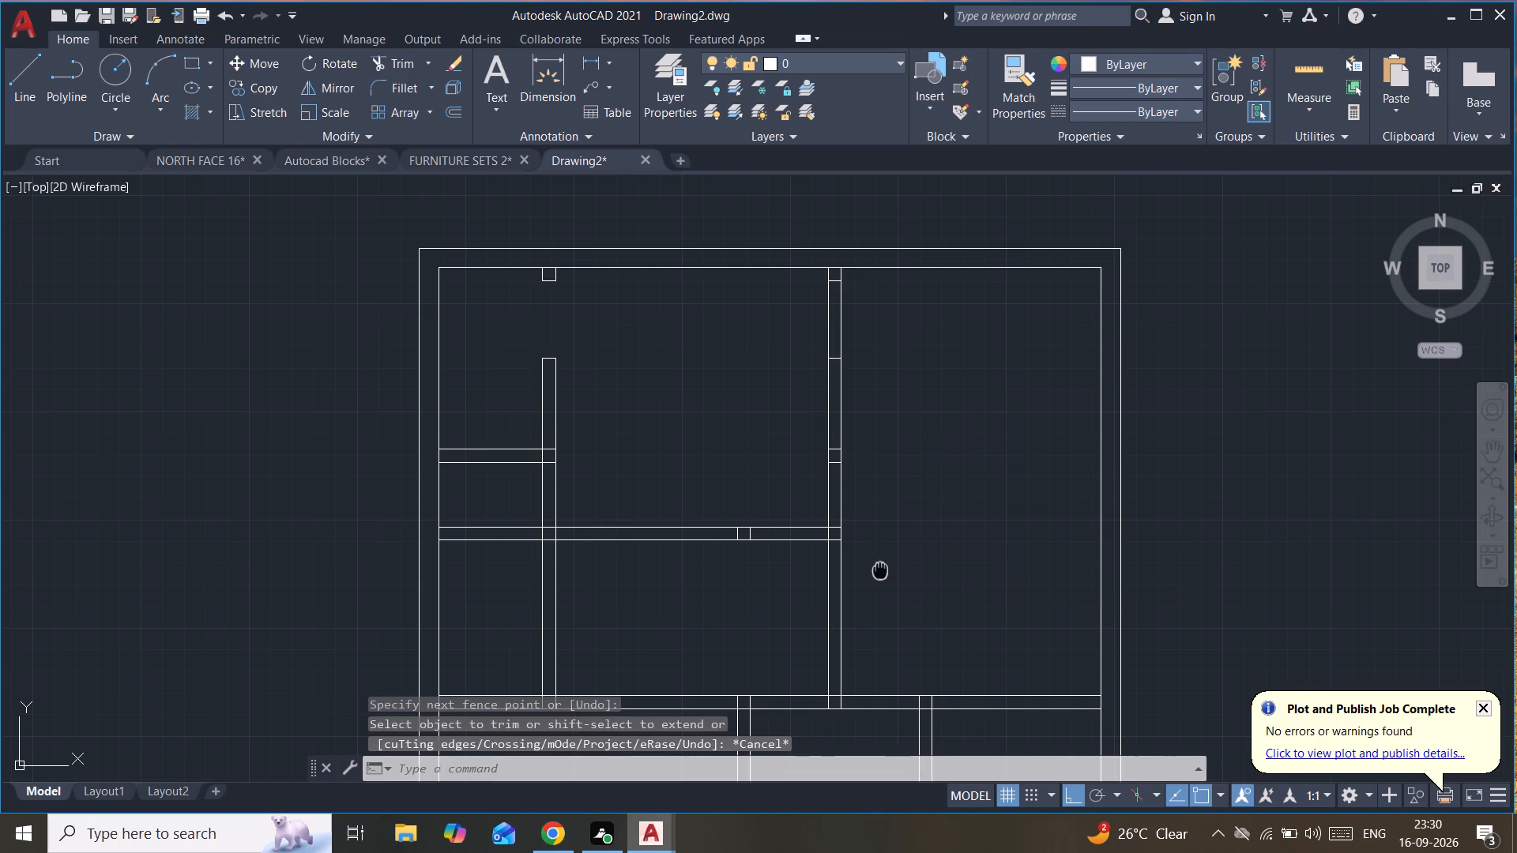
{"action": "middle_click_drag", "start_coordinate": [882, 571], "coordinate": [893, 504]}
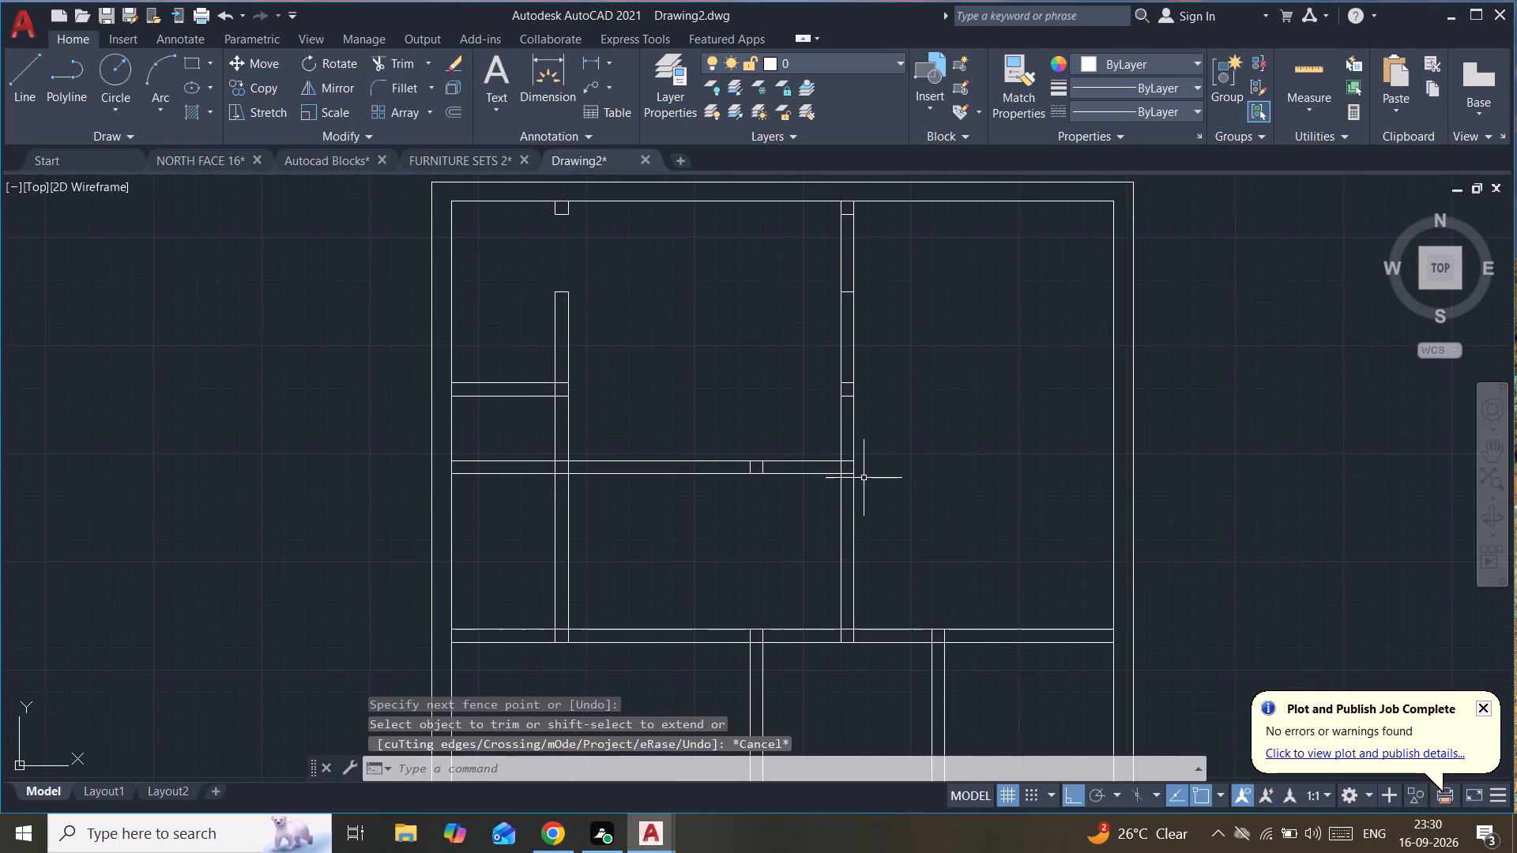
{"action": "scroll", "coordinate": [832, 441], "scroll_direction": "up", "scroll_amount": 1}
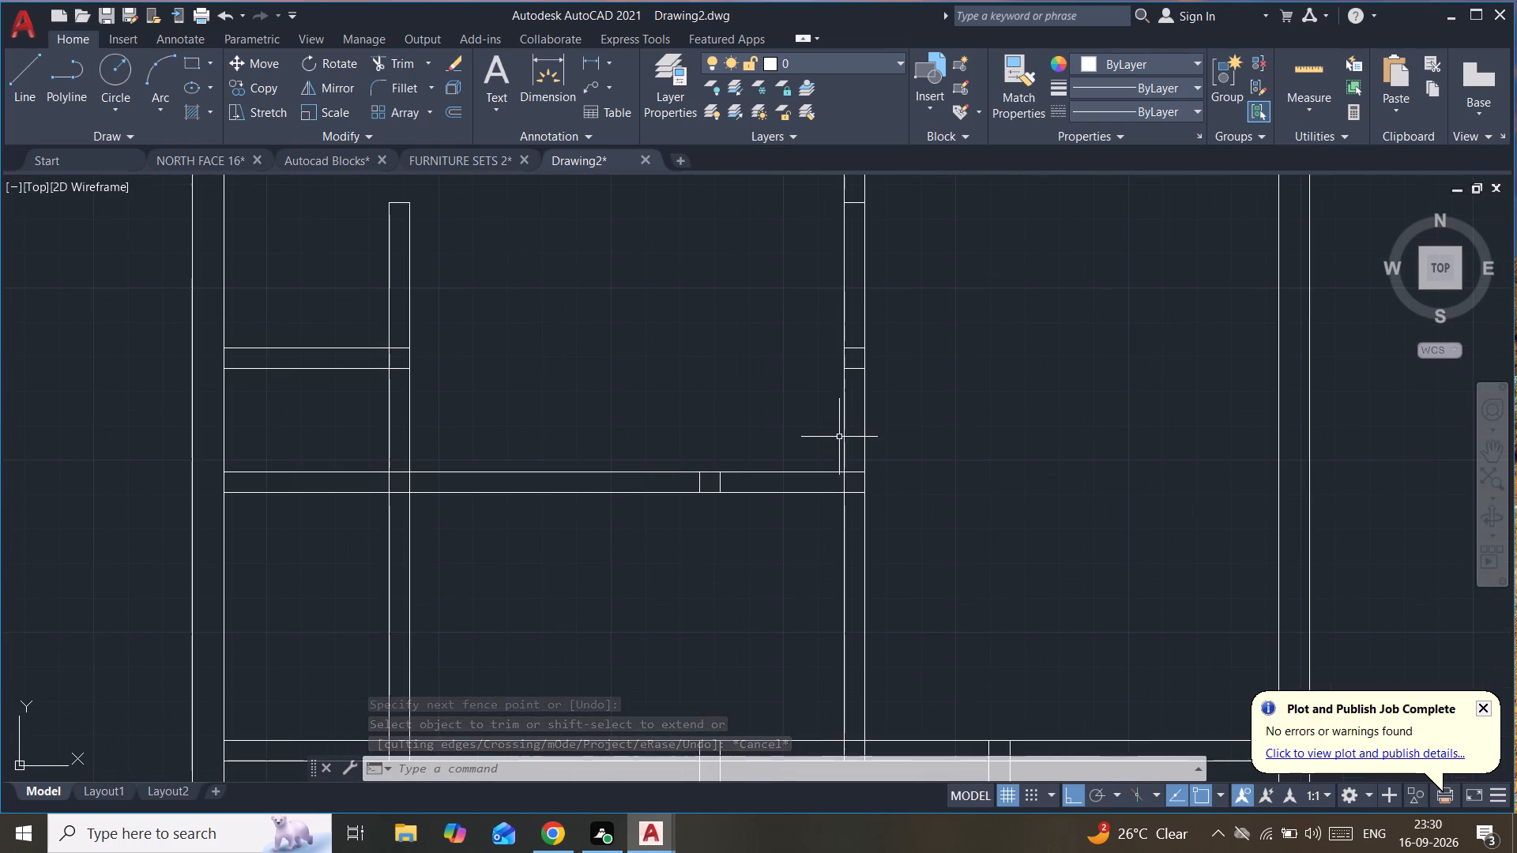
{"action": "left_click", "coordinate": [849, 432]}
{"action": "left_click", "coordinate": [838, 435]}
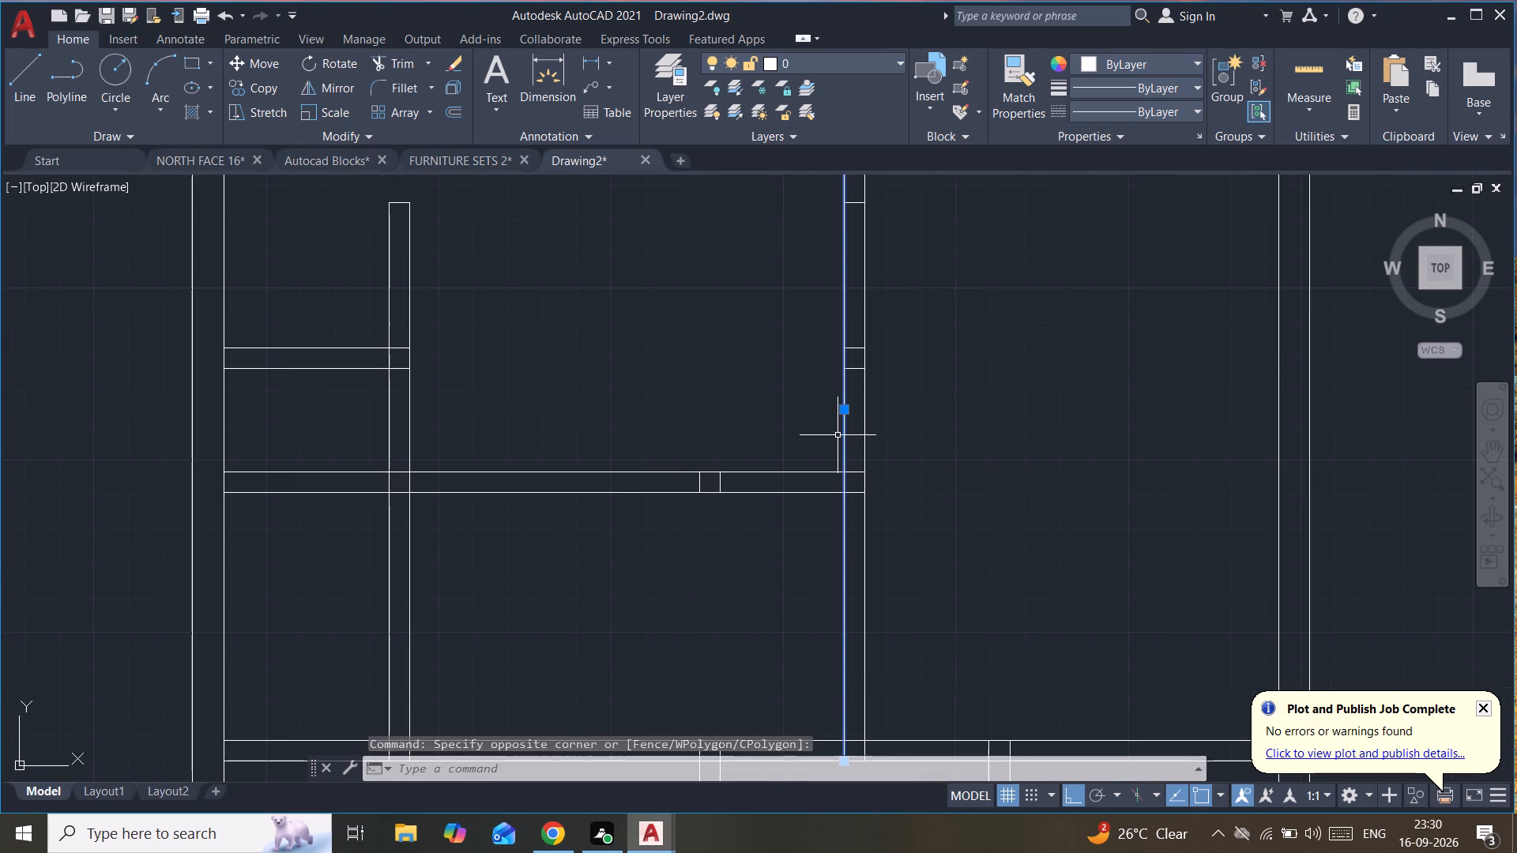
{"action": "type", "text": "of"}
{"action": "key", "text": "Return"}
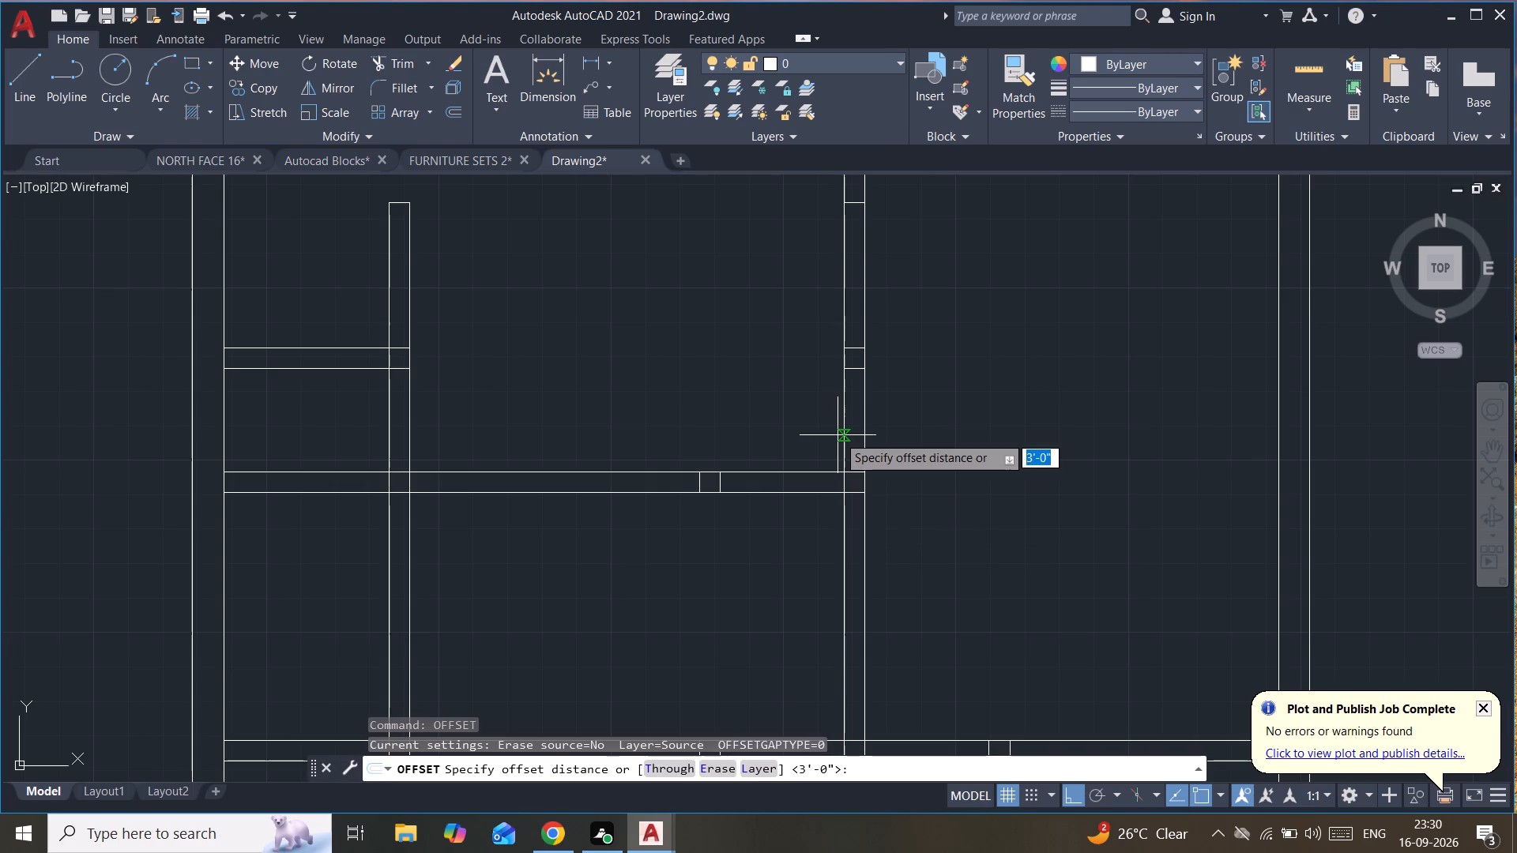
{"action": "type", "text": "6\""}
{"action": "key", "text": "Return"}
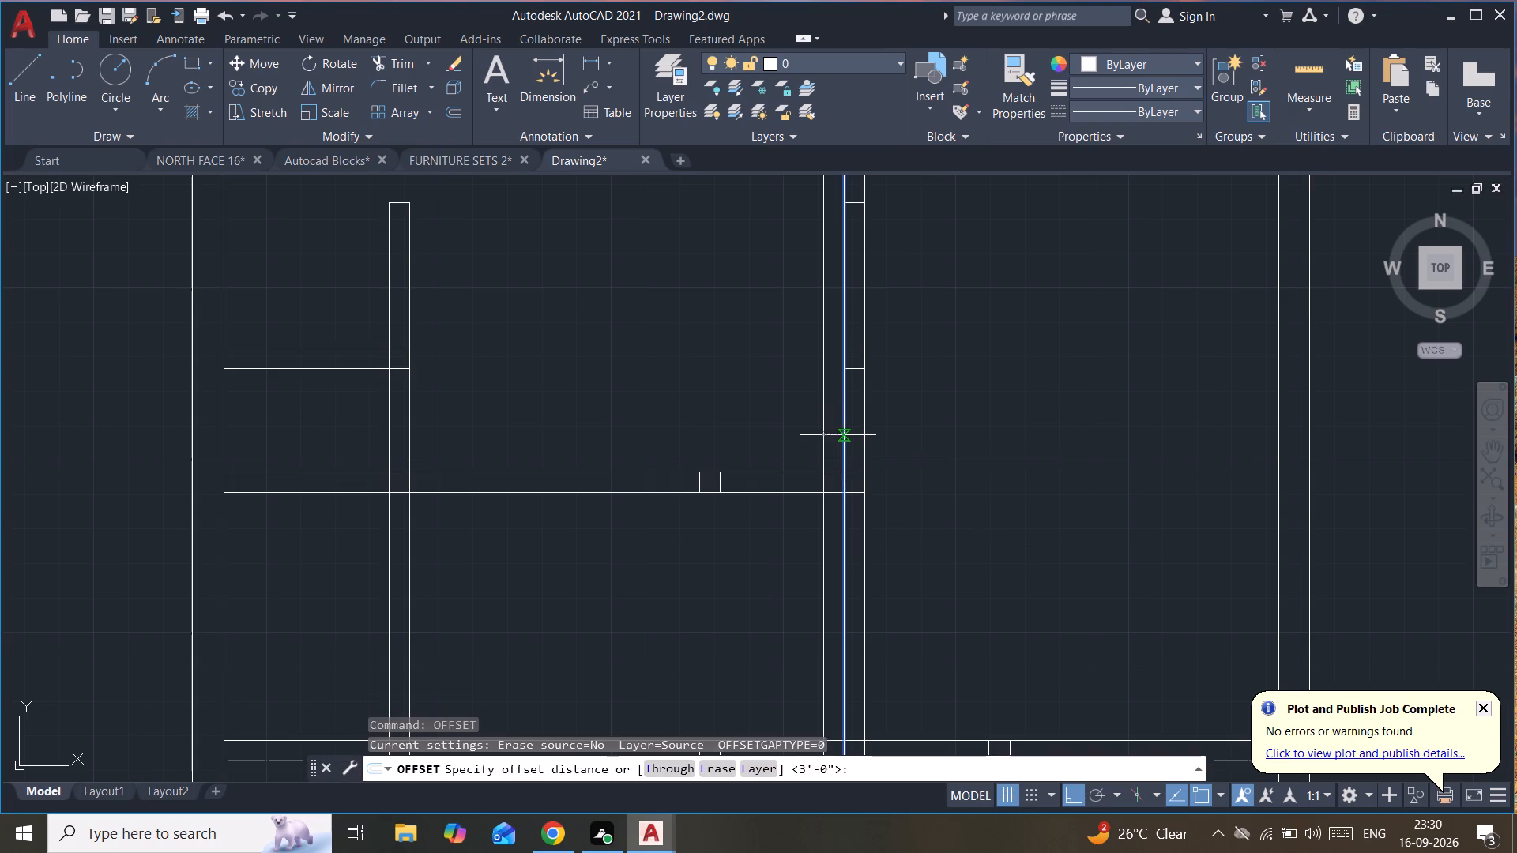
{"action": "left_click", "coordinate": [815, 426]}
{"action": "key", "text": "Escape"}
Offset the new line beside the central vertical wall 3' further left to mark another door opening.
{"action": "left_click", "coordinate": [830, 396]}
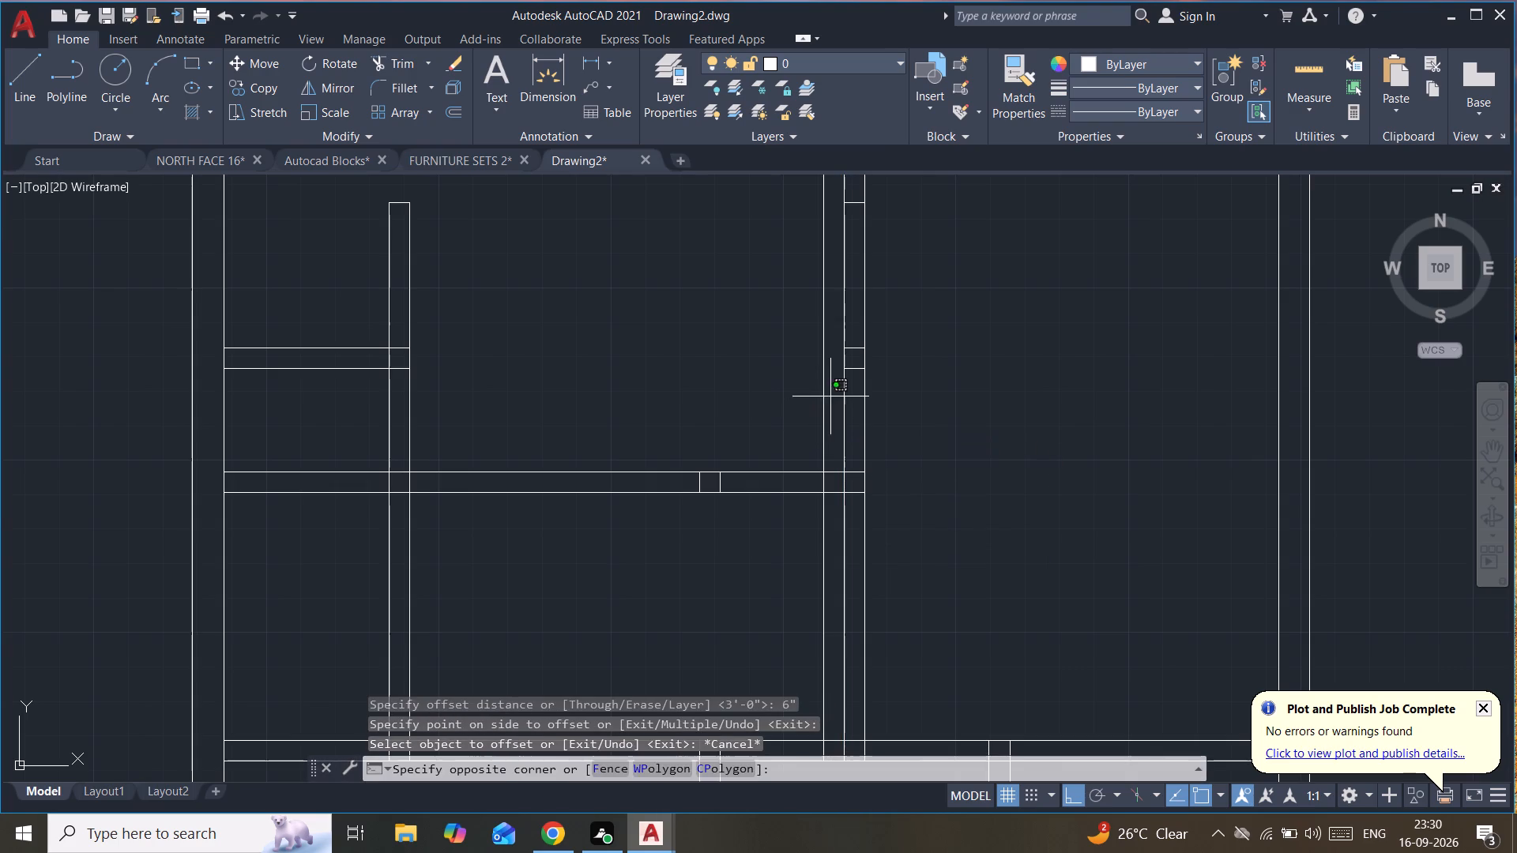
{"action": "left_click", "coordinate": [803, 420]}
{"action": "type", "text": "of"}
{"action": "key", "text": "Return"}
{"action": "type", "text": "3'"}
{"action": "key", "text": "Return"}
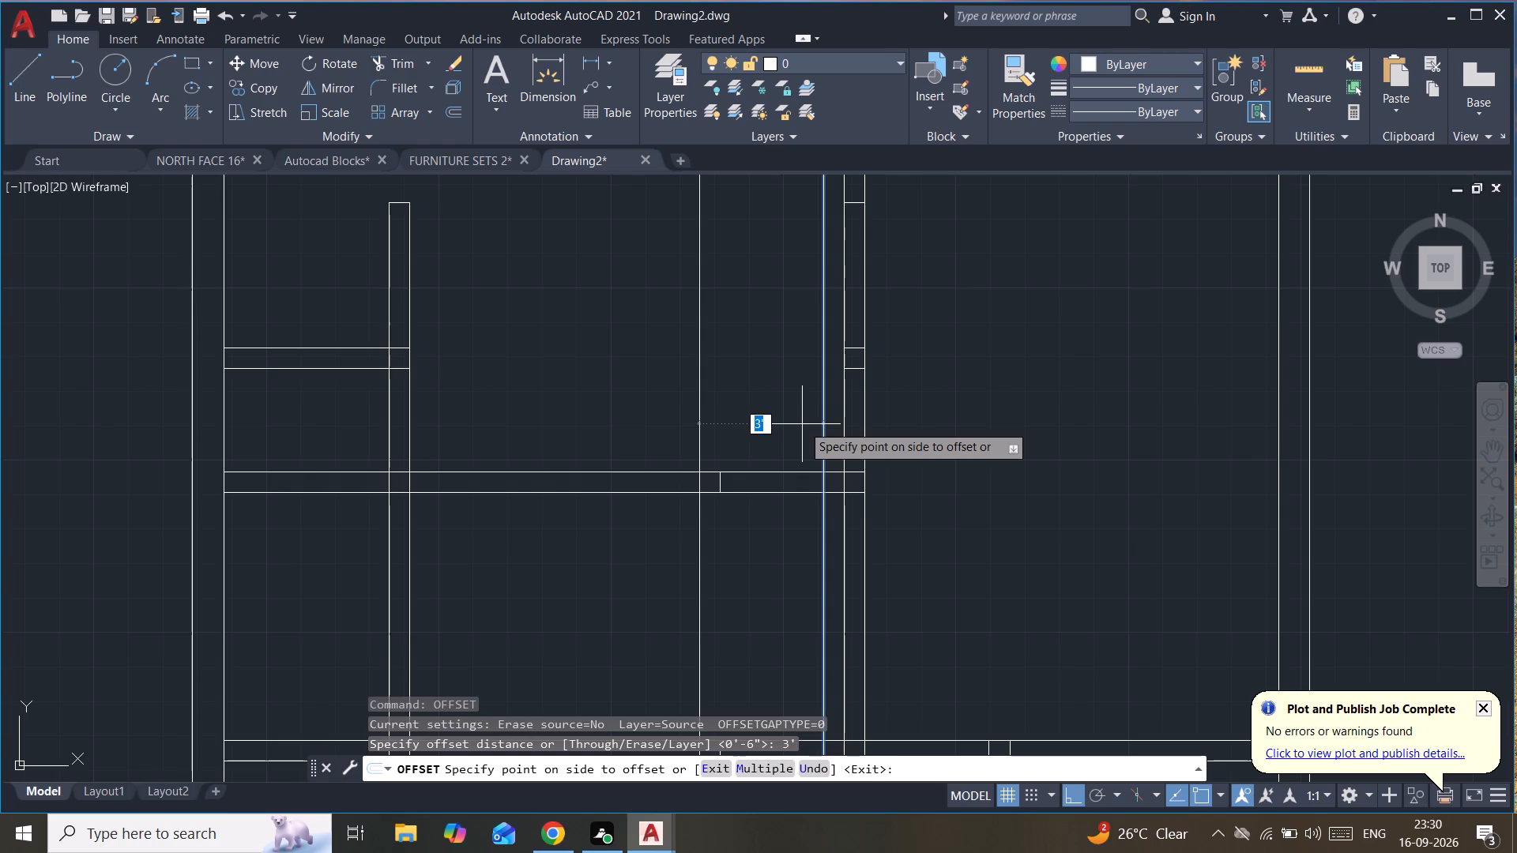
{"action": "left_click", "coordinate": [766, 407]}
{"action": "key", "text": "Escape"}
Trim the horizontal wall between the two guide lines into a 3' door opening beside the central wall, and clear the excess guide lines and old jamb stub.
{"action": "type", "text": "tr"}
{"action": "key", "text": "Return"}
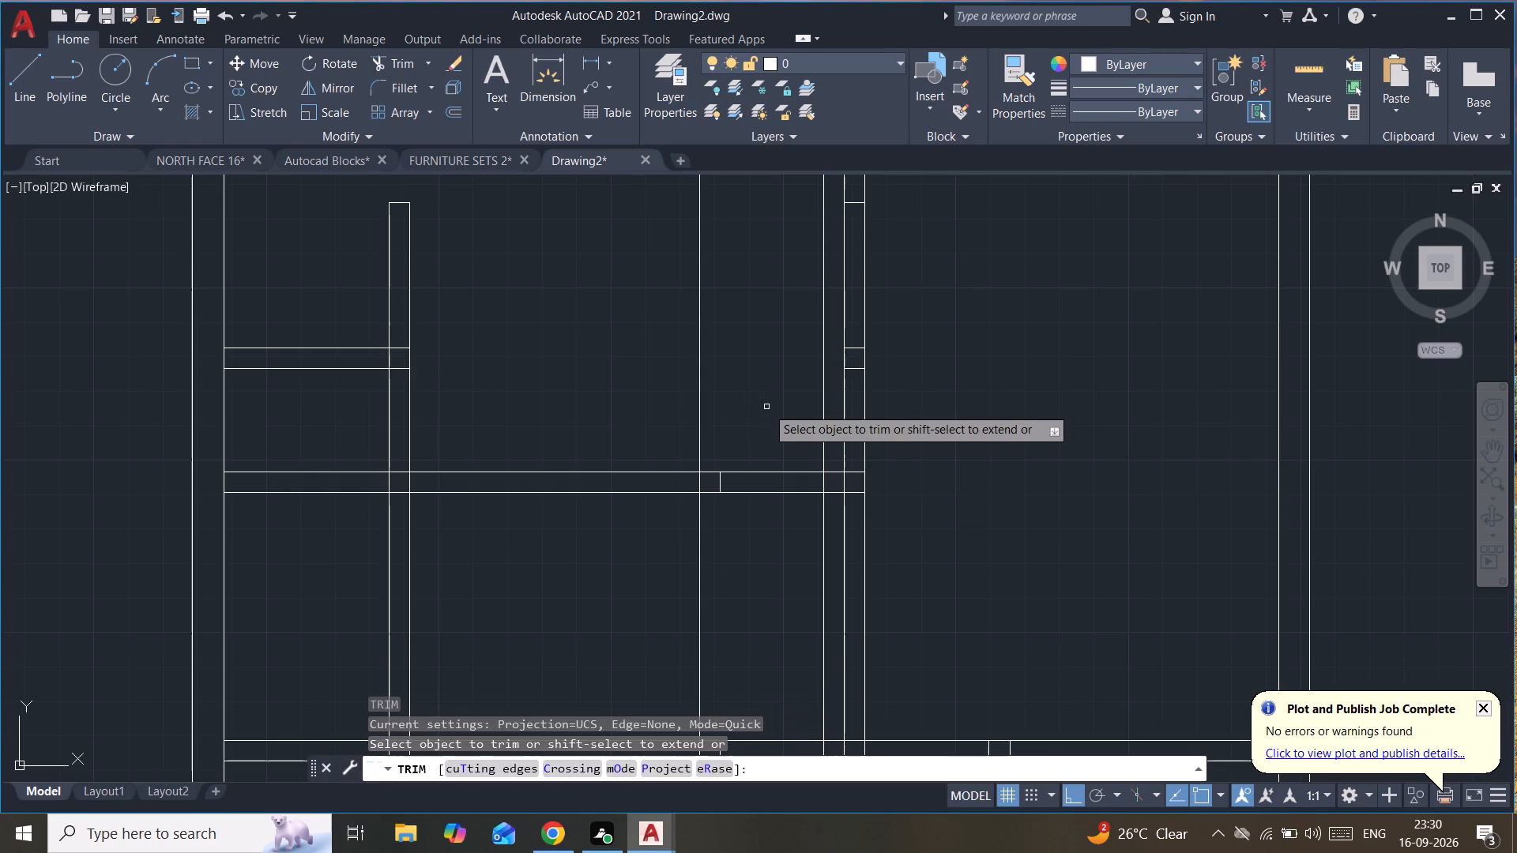
{"action": "left_click_drag", "start_coordinate": [766, 417], "coordinate": [732, 485]}
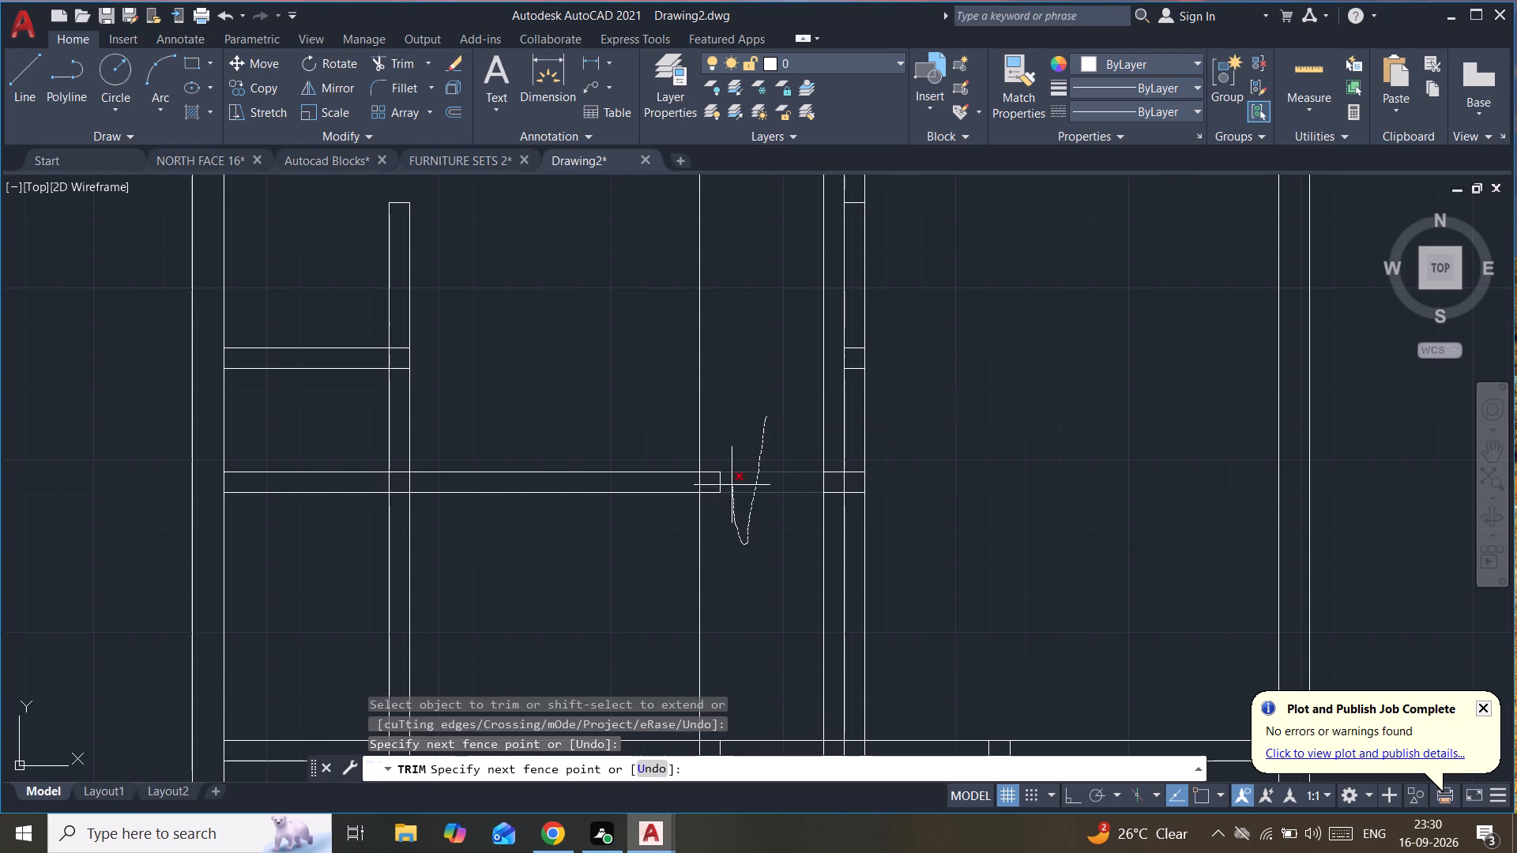
{"action": "left_click_drag", "start_coordinate": [732, 485], "coordinate": [738, 476]}
{"action": "left_click_drag", "start_coordinate": [738, 476], "coordinate": [829, 422]}
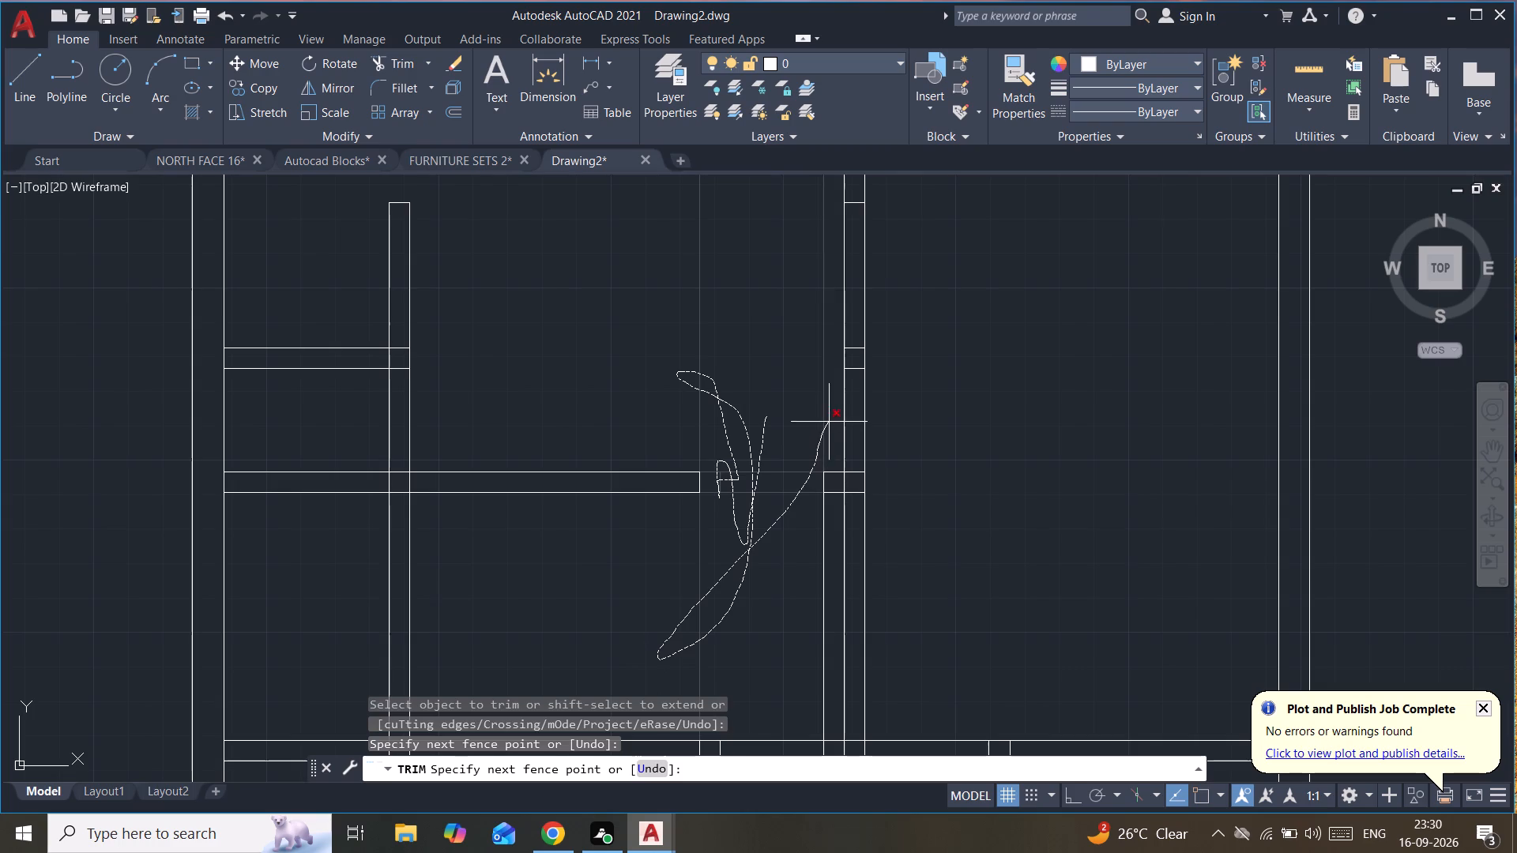
{"action": "left_click_drag", "start_coordinate": [829, 422], "coordinate": [820, 525]}
{"action": "scroll", "coordinate": [798, 533], "scroll_direction": "down", "scroll_amount": 2}
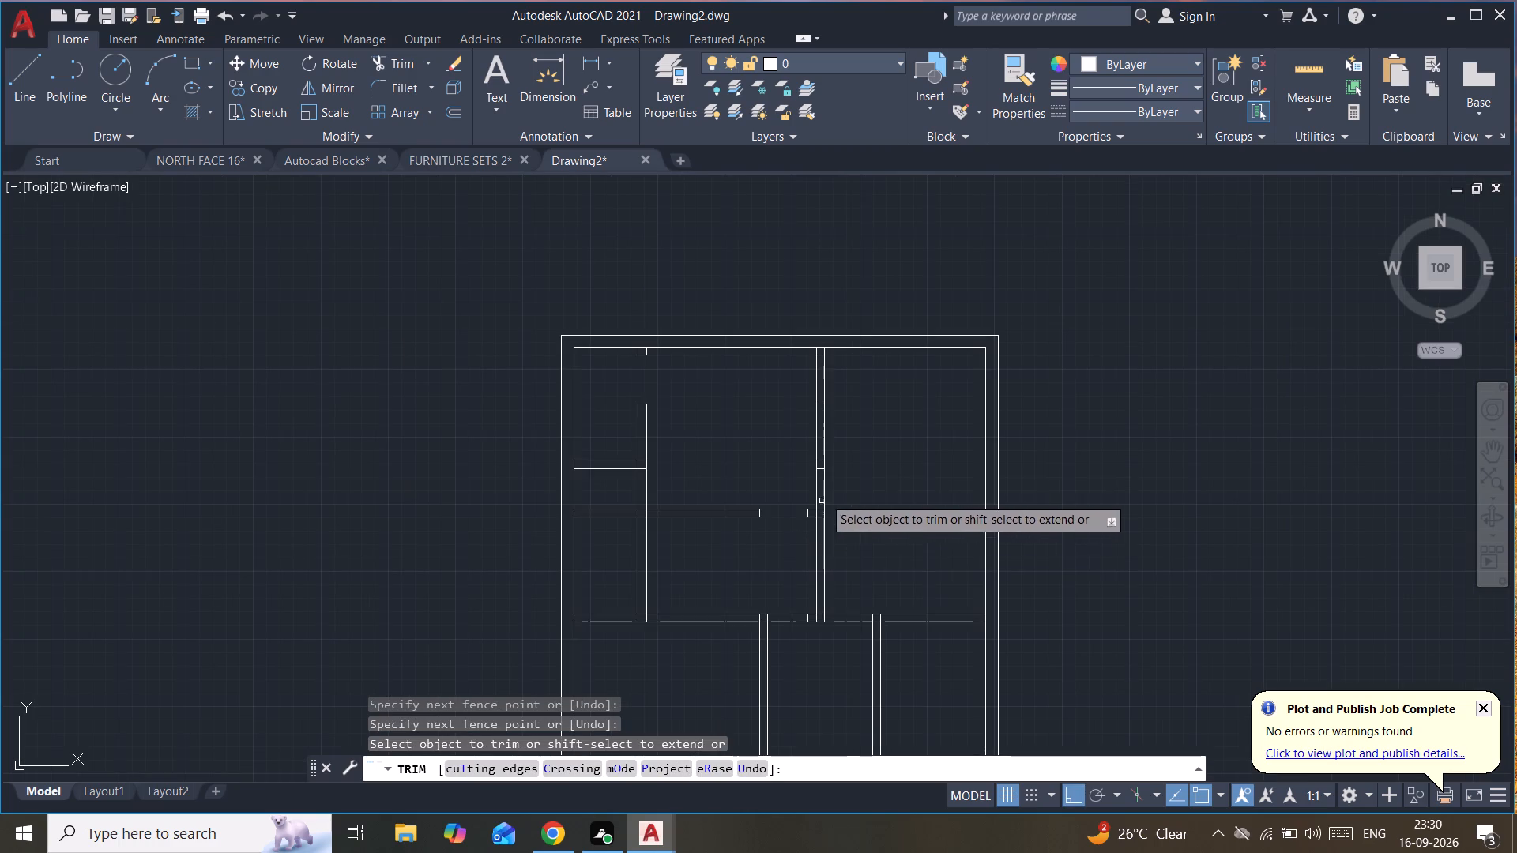
{"action": "middle_click_drag", "start_coordinate": [845, 456], "coordinate": [871, 352]}
{"action": "scroll", "coordinate": [871, 352], "scroll_direction": "down", "scroll_amount": 1}
{"action": "key", "text": "Escape"}
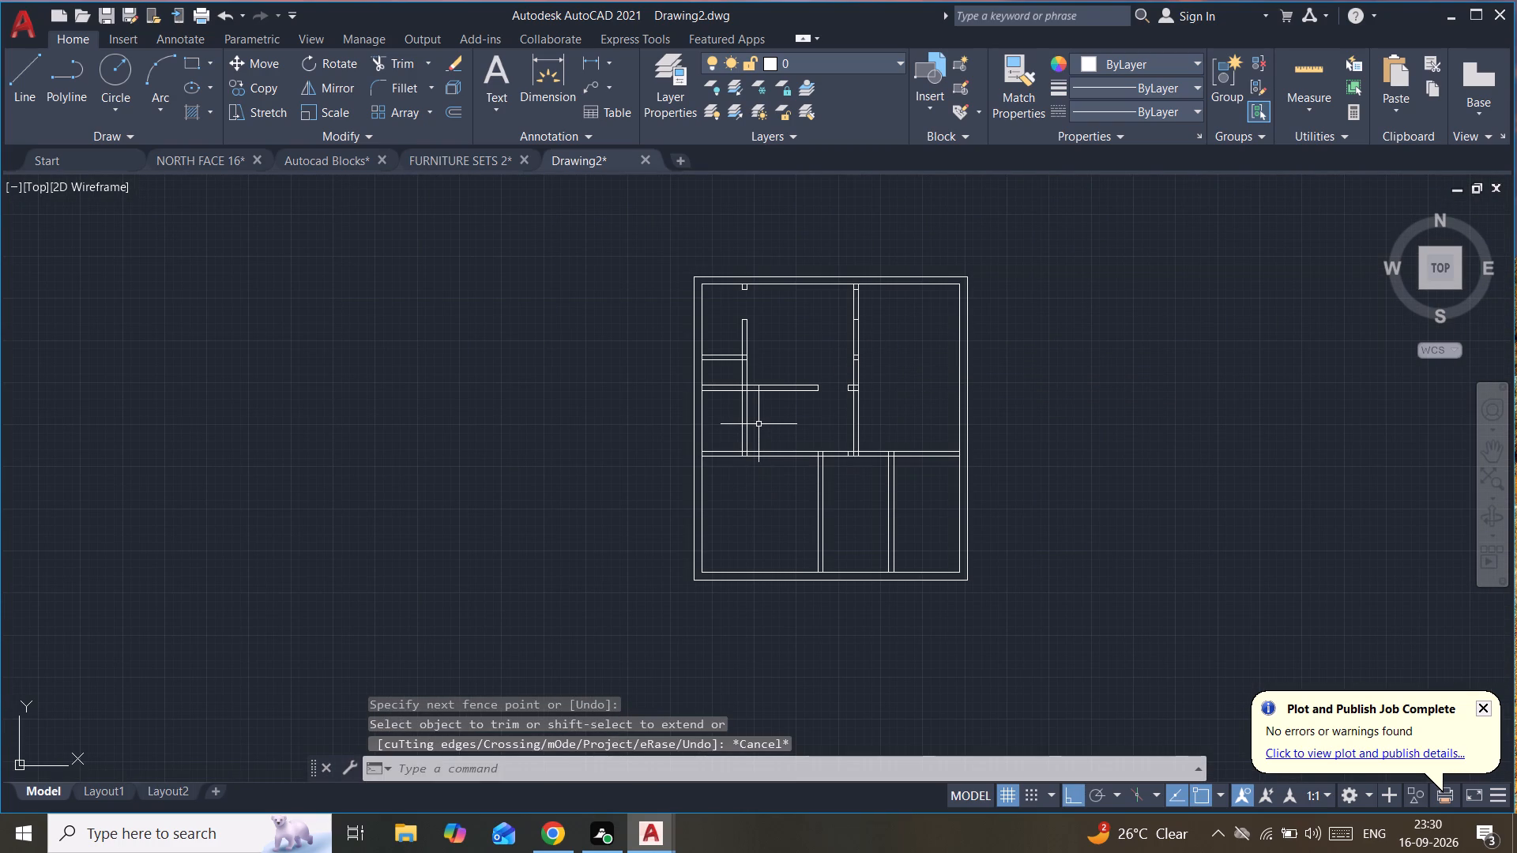
Offset the left line of the left vertical interior wall 6" to the left, toward the left outer wall.
{"action": "scroll", "coordinate": [759, 423], "scroll_direction": "up", "scroll_amount": 1}
{"action": "middle_click_drag", "start_coordinate": [759, 423], "coordinate": [751, 408]}
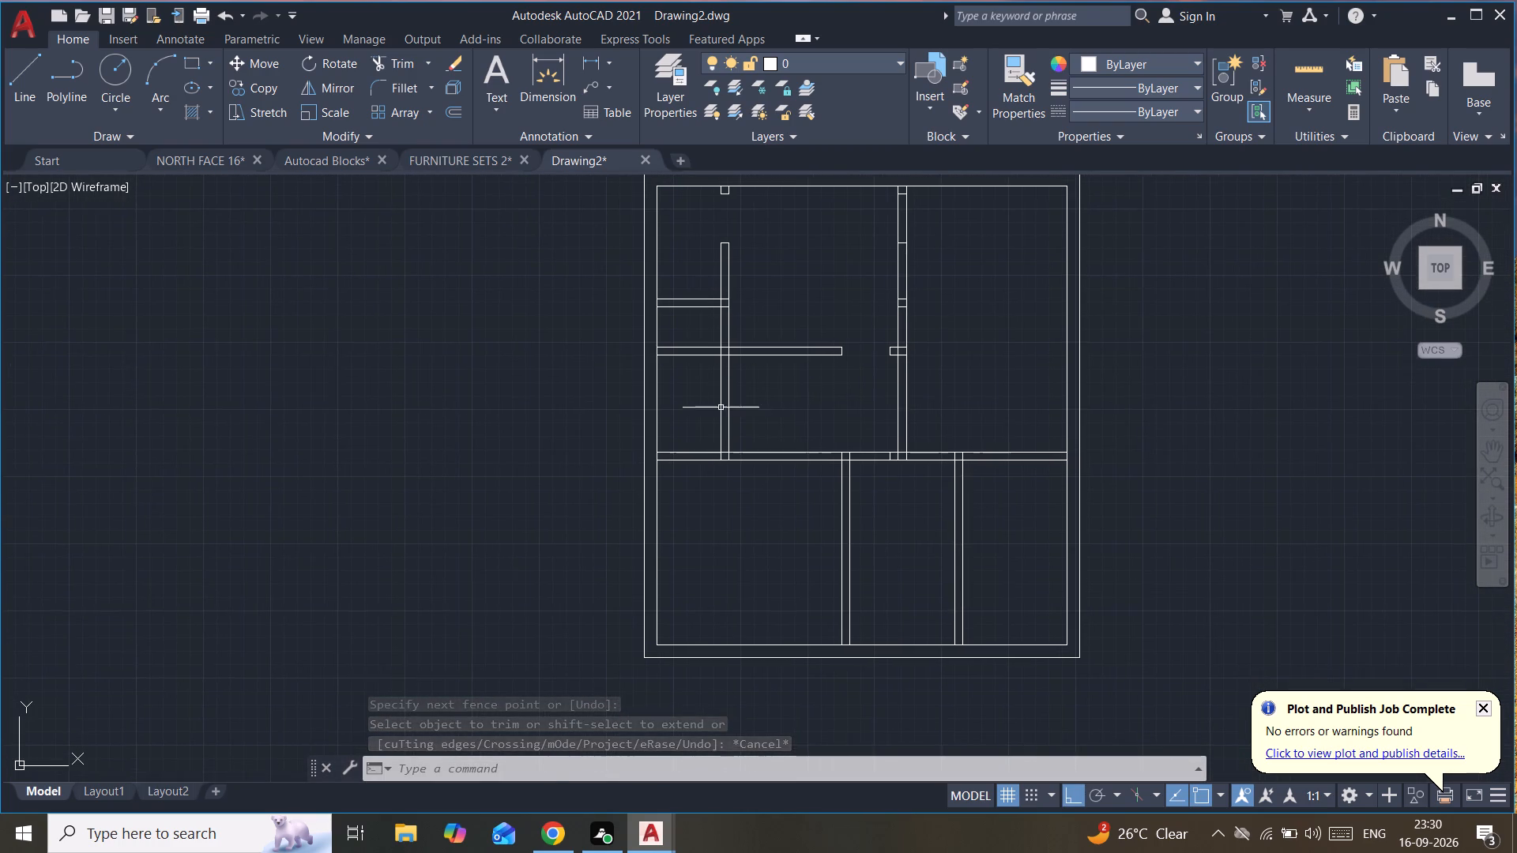
{"action": "scroll", "coordinate": [717, 408], "scroll_direction": "up", "scroll_amount": 2}
{"action": "left_click", "coordinate": [720, 405]}
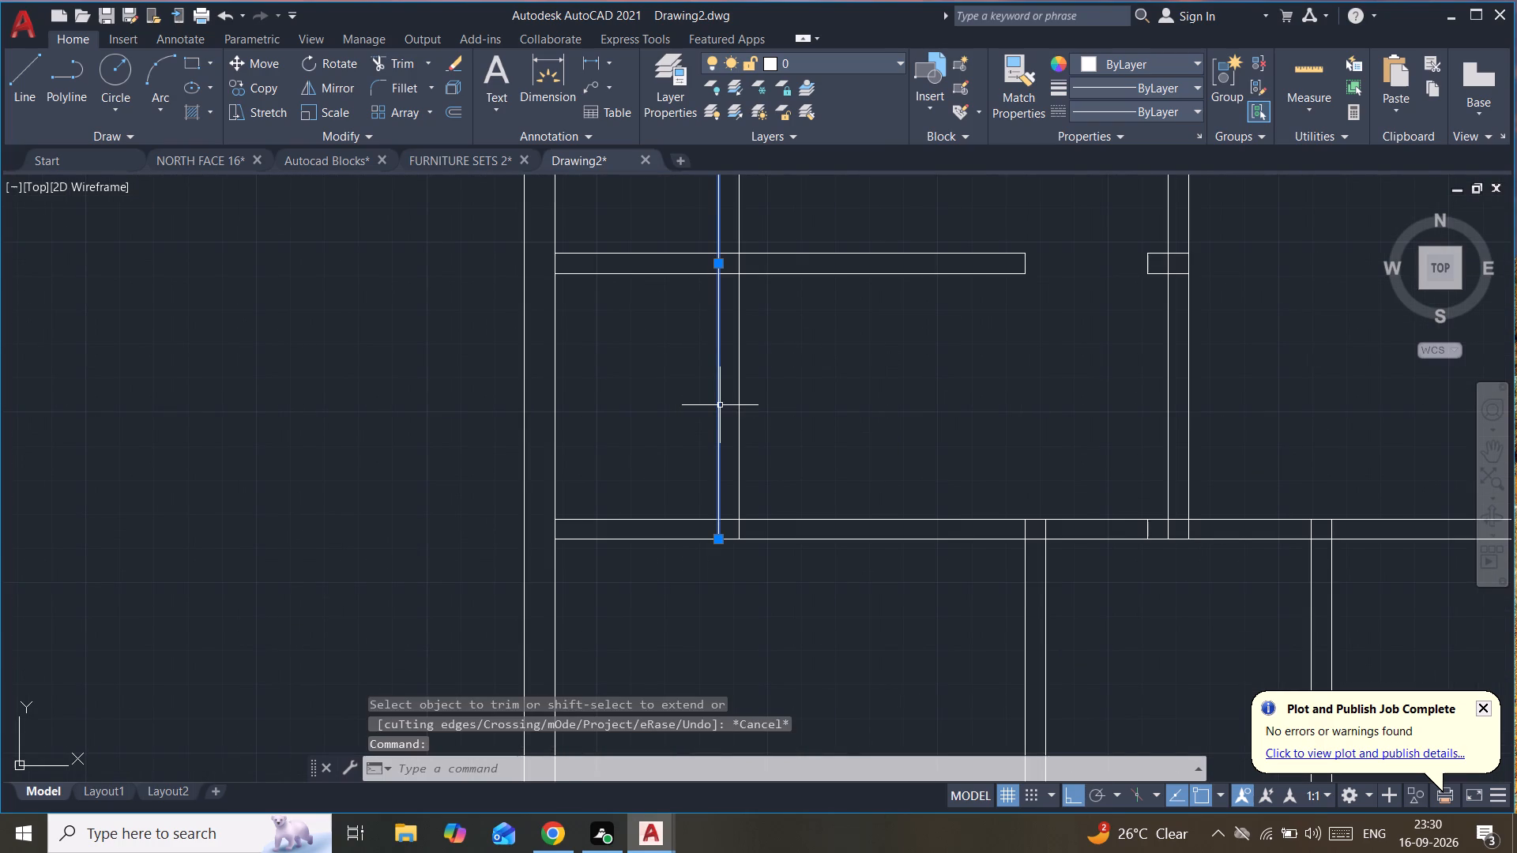
{"action": "type", "text": "of"}
{"action": "key", "text": "Return"}
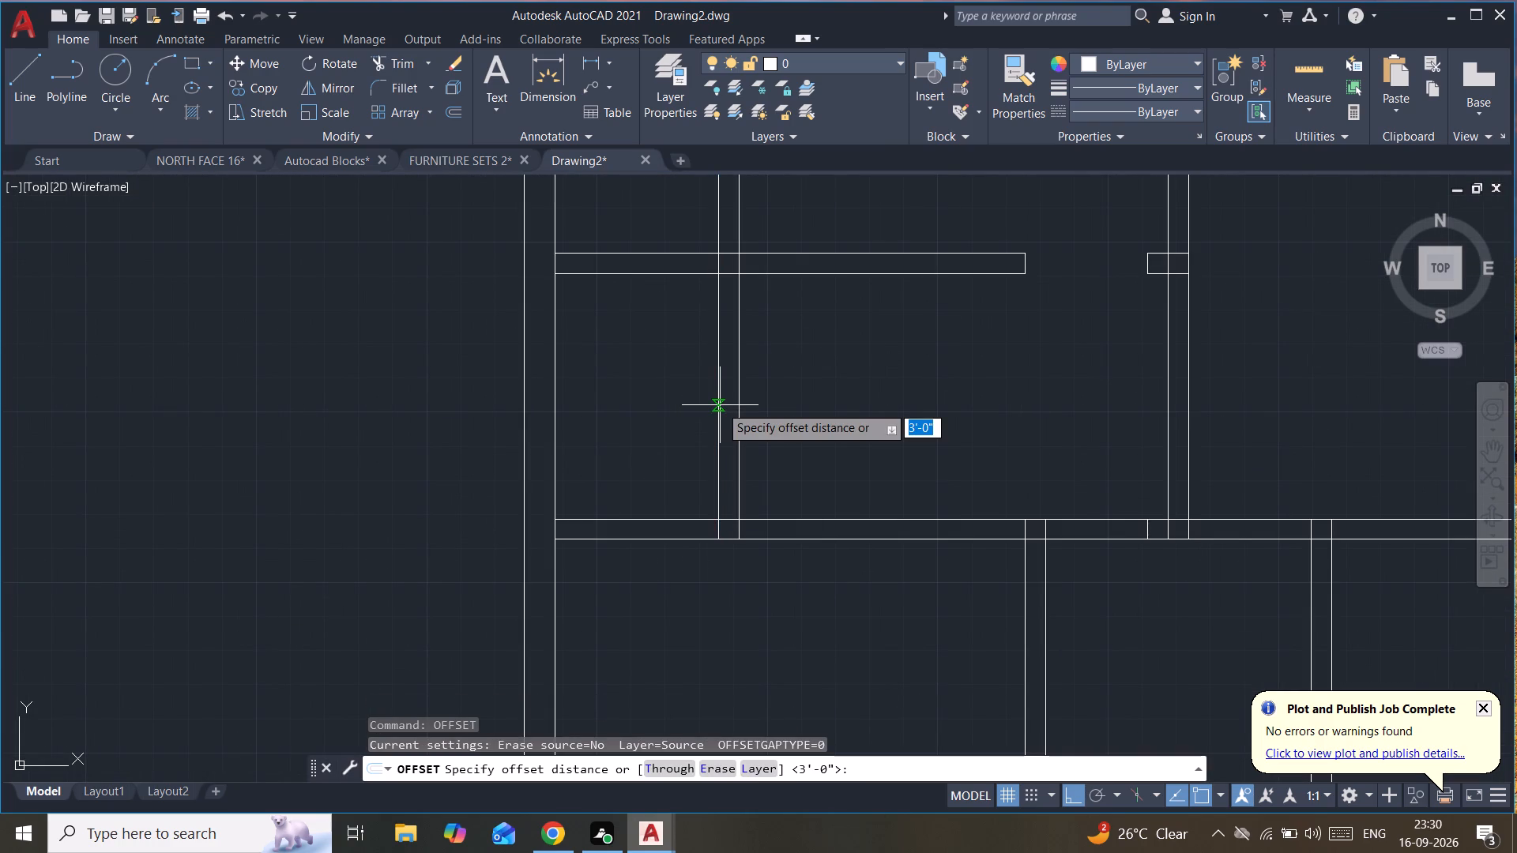
{"action": "type", "text": "6\""}
{"action": "key", "text": "Return"}
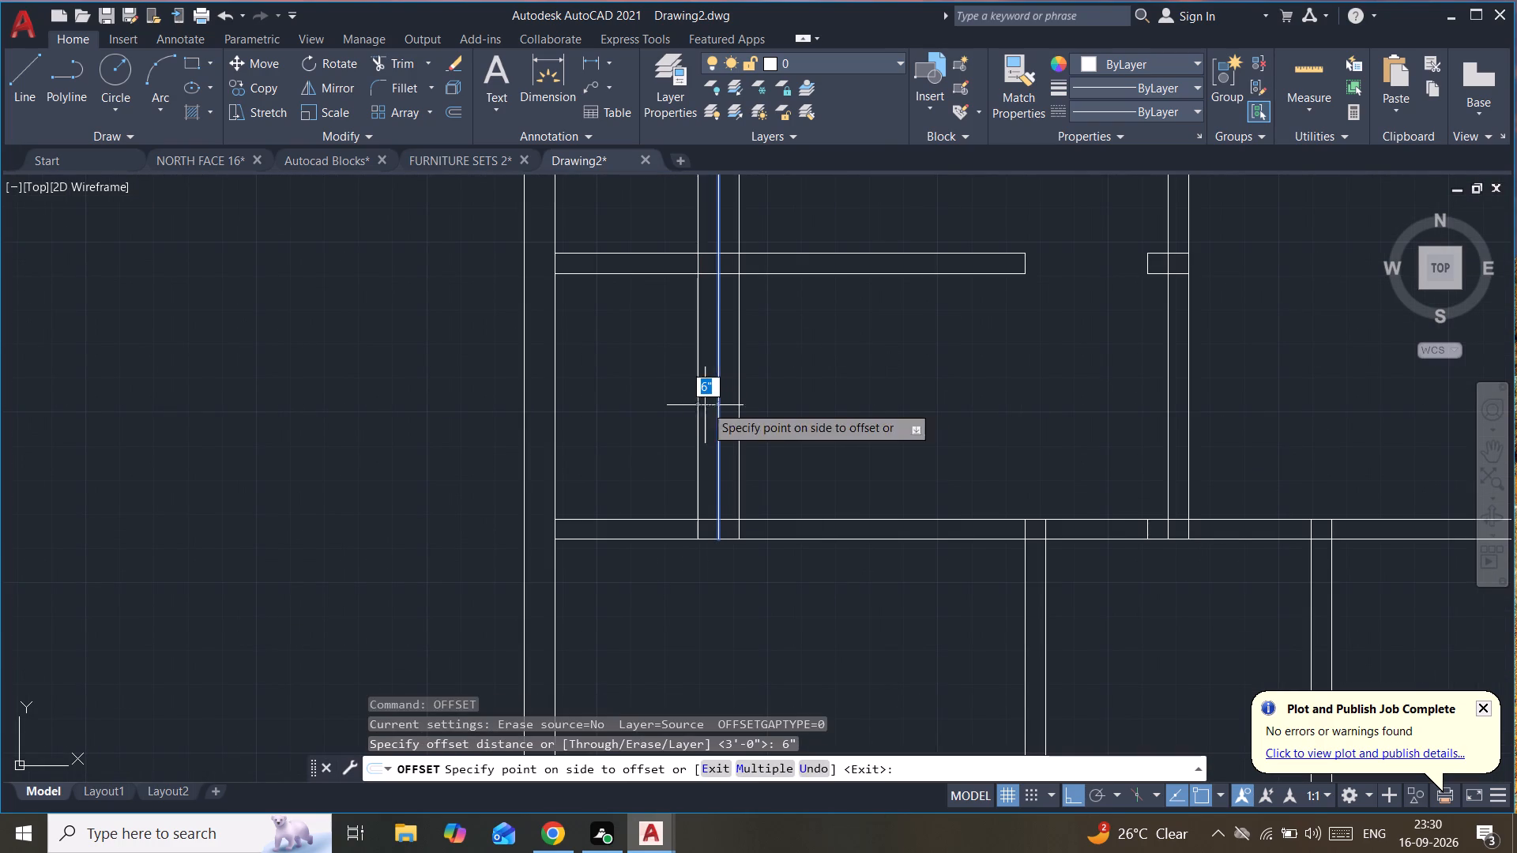
{"action": "left_click", "coordinate": [690, 408]}
{"action": "key", "text": "Escape"}
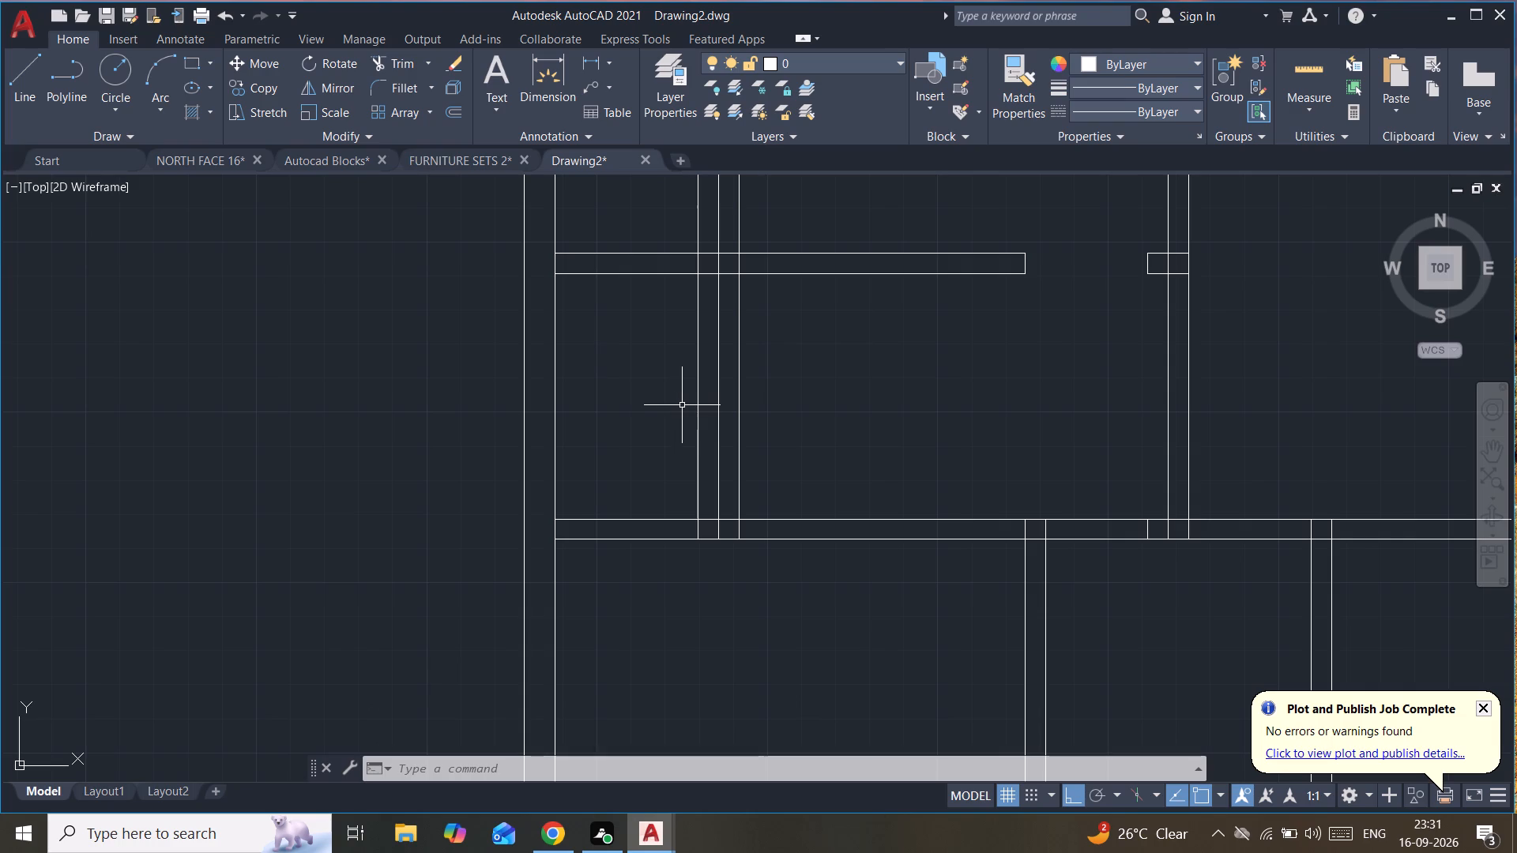
Offset the guide line beside the left vertical interior wall 2'5" further left, toward the left outer wall.
{"action": "scroll", "coordinate": [668, 405], "scroll_direction": "up", "scroll_amount": 1}
{"action": "left_click", "coordinate": [728, 359]}
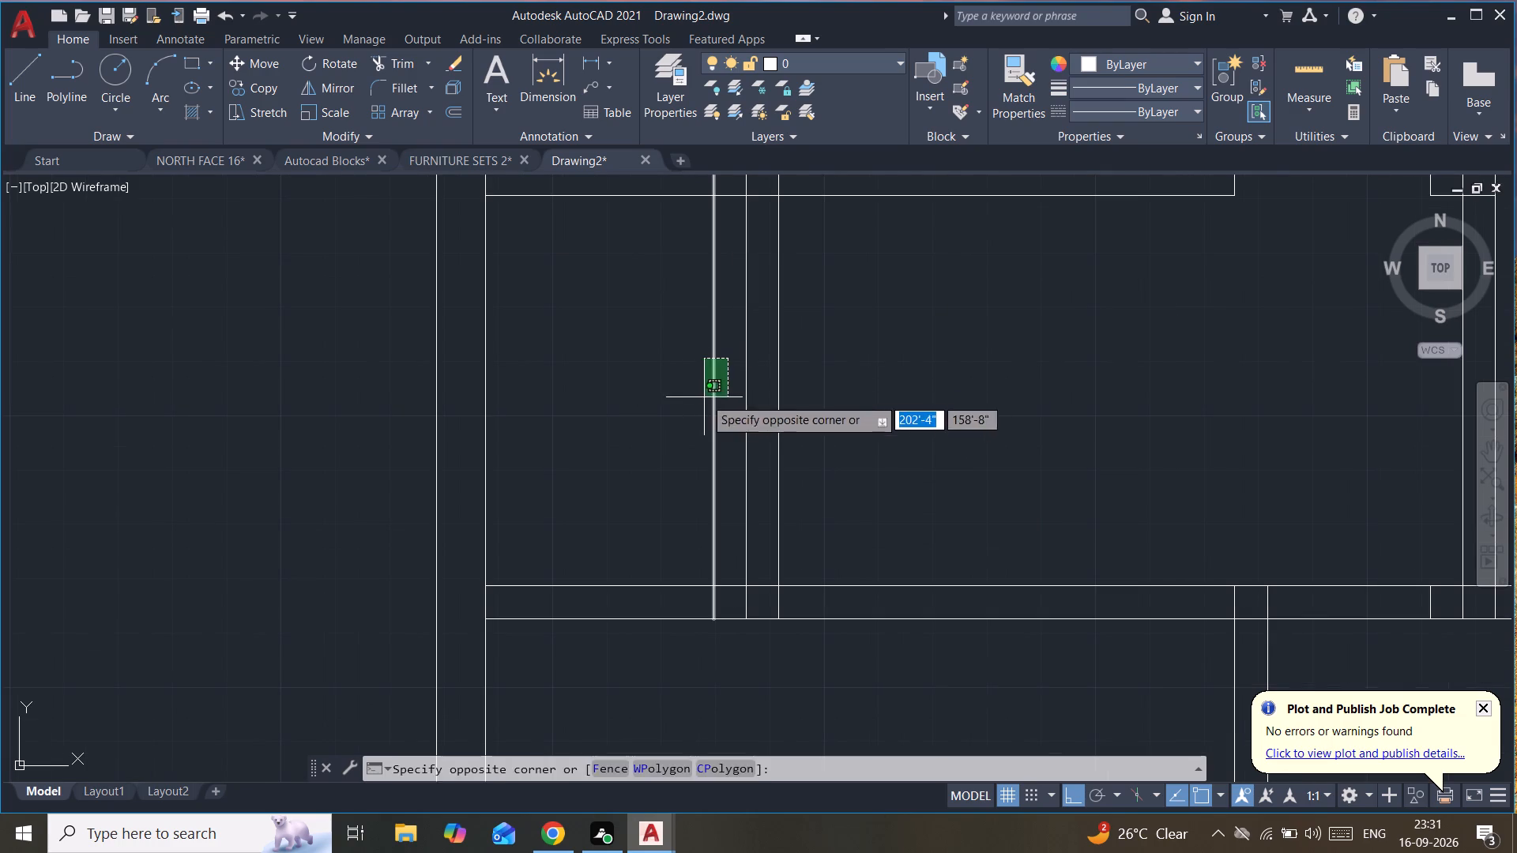
{"action": "left_click", "coordinate": [699, 404]}
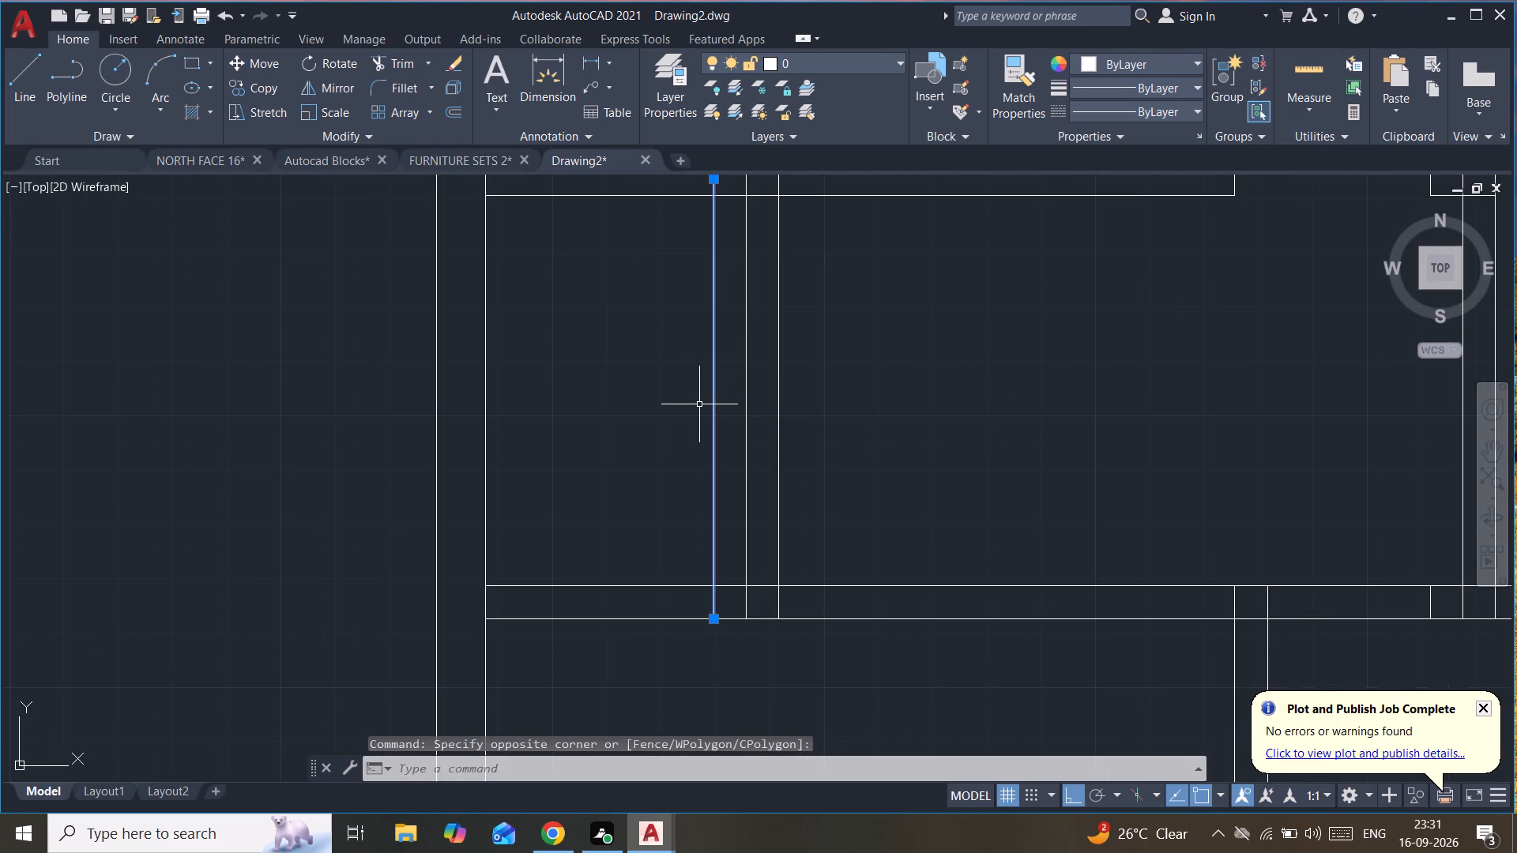
{"action": "type", "text": "of"}
{"action": "key", "text": "Return"}
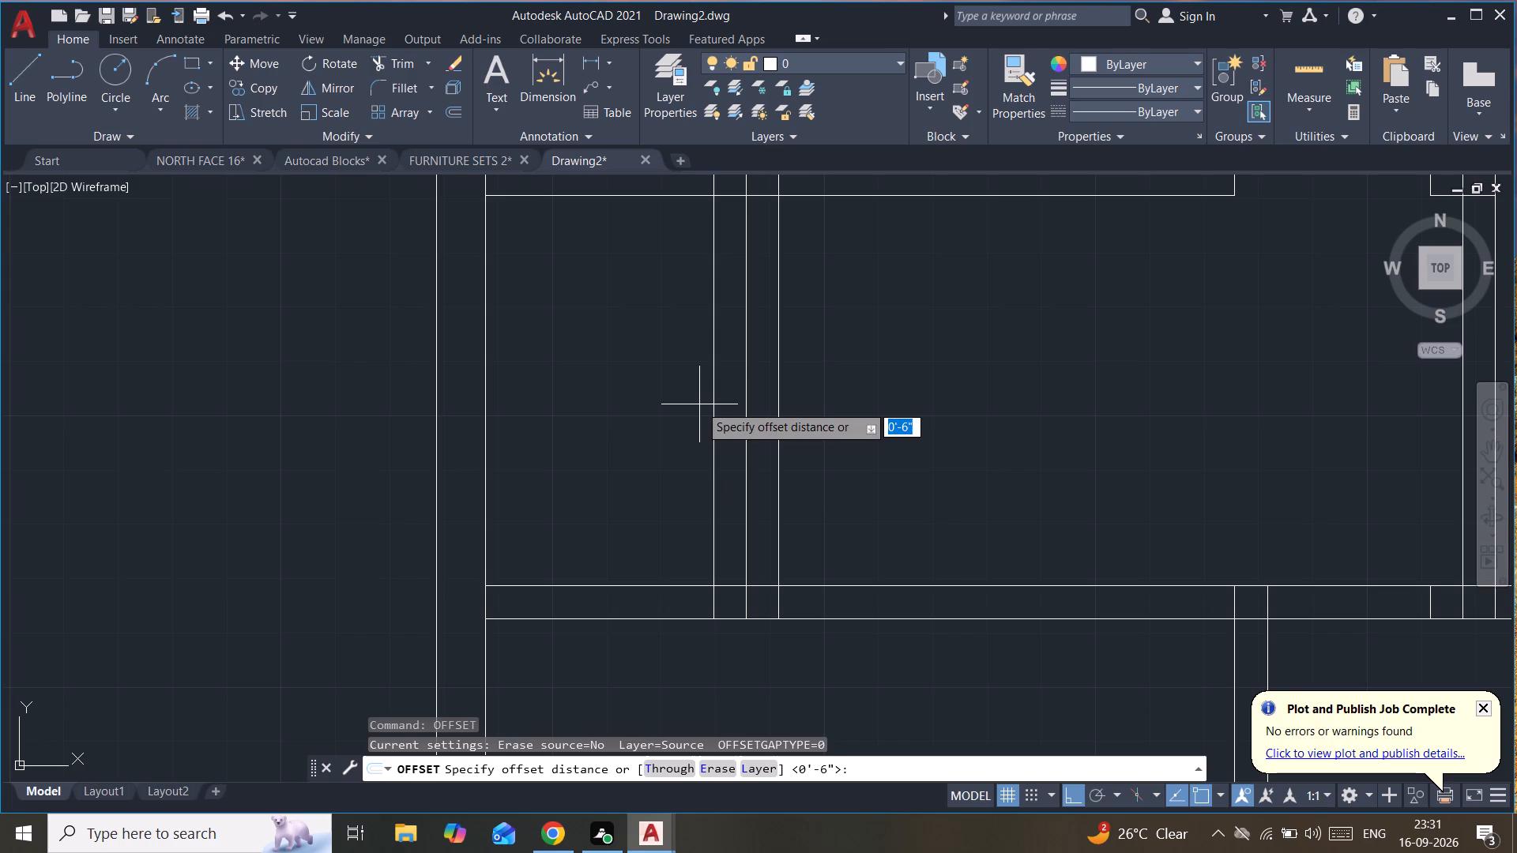
{"action": "type", "text": "2'5\""}
{"action": "key", "text": "Return"}
{"action": "left_click", "coordinate": [653, 396]}
{"action": "key", "text": "Escape"}
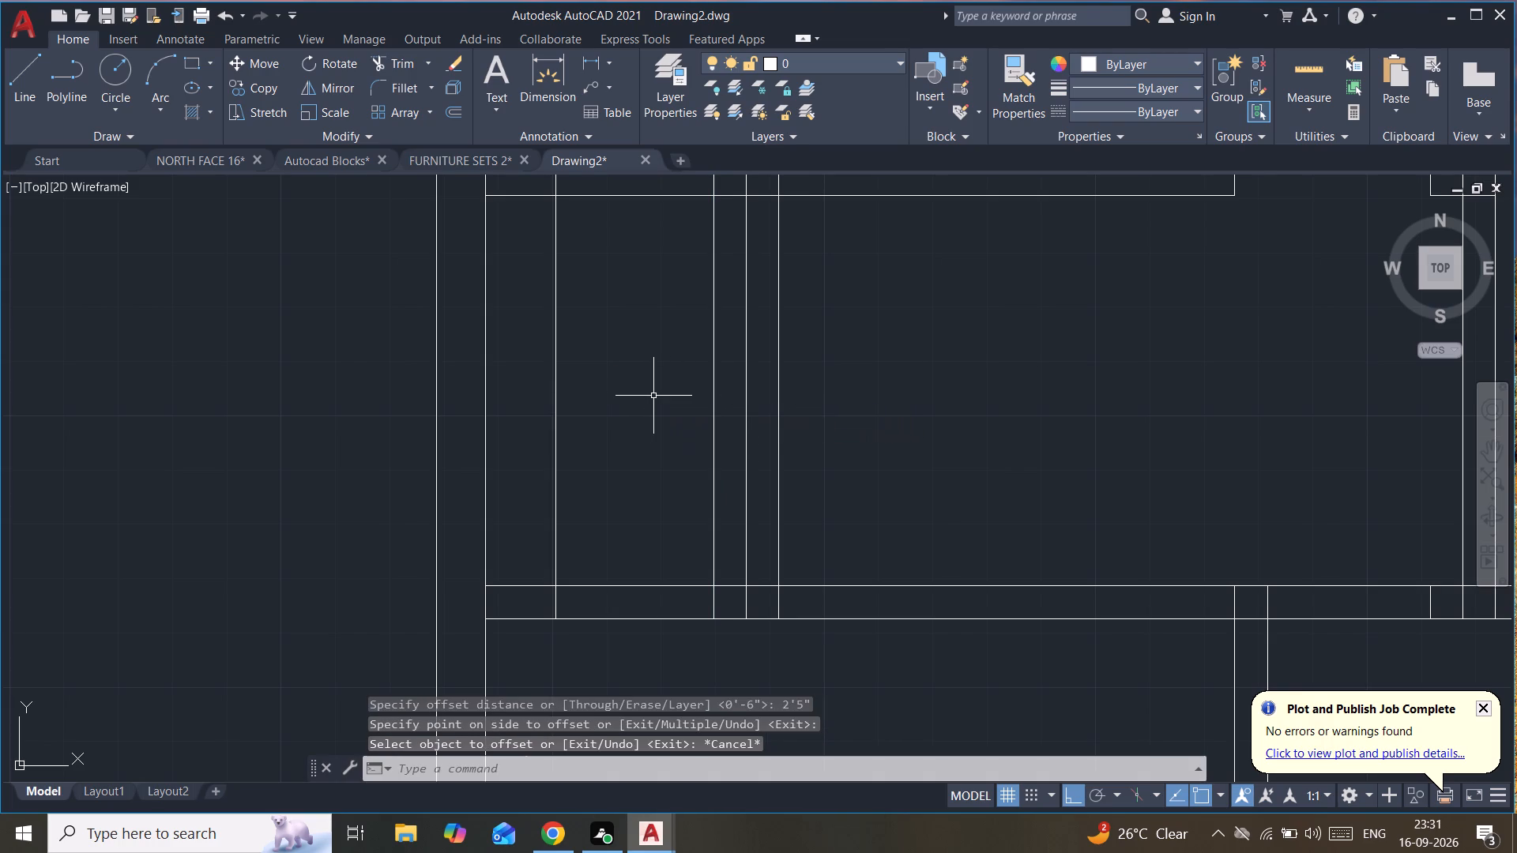
Trim the long horizontal wall between the two guide lines into a 2'5" door opening, and delete the leftover guide lines above it.
{"action": "type", "text": "tr"}
{"action": "key", "text": "Return"}
{"action": "left_click_drag", "start_coordinate": [653, 397], "coordinate": [672, 605]}
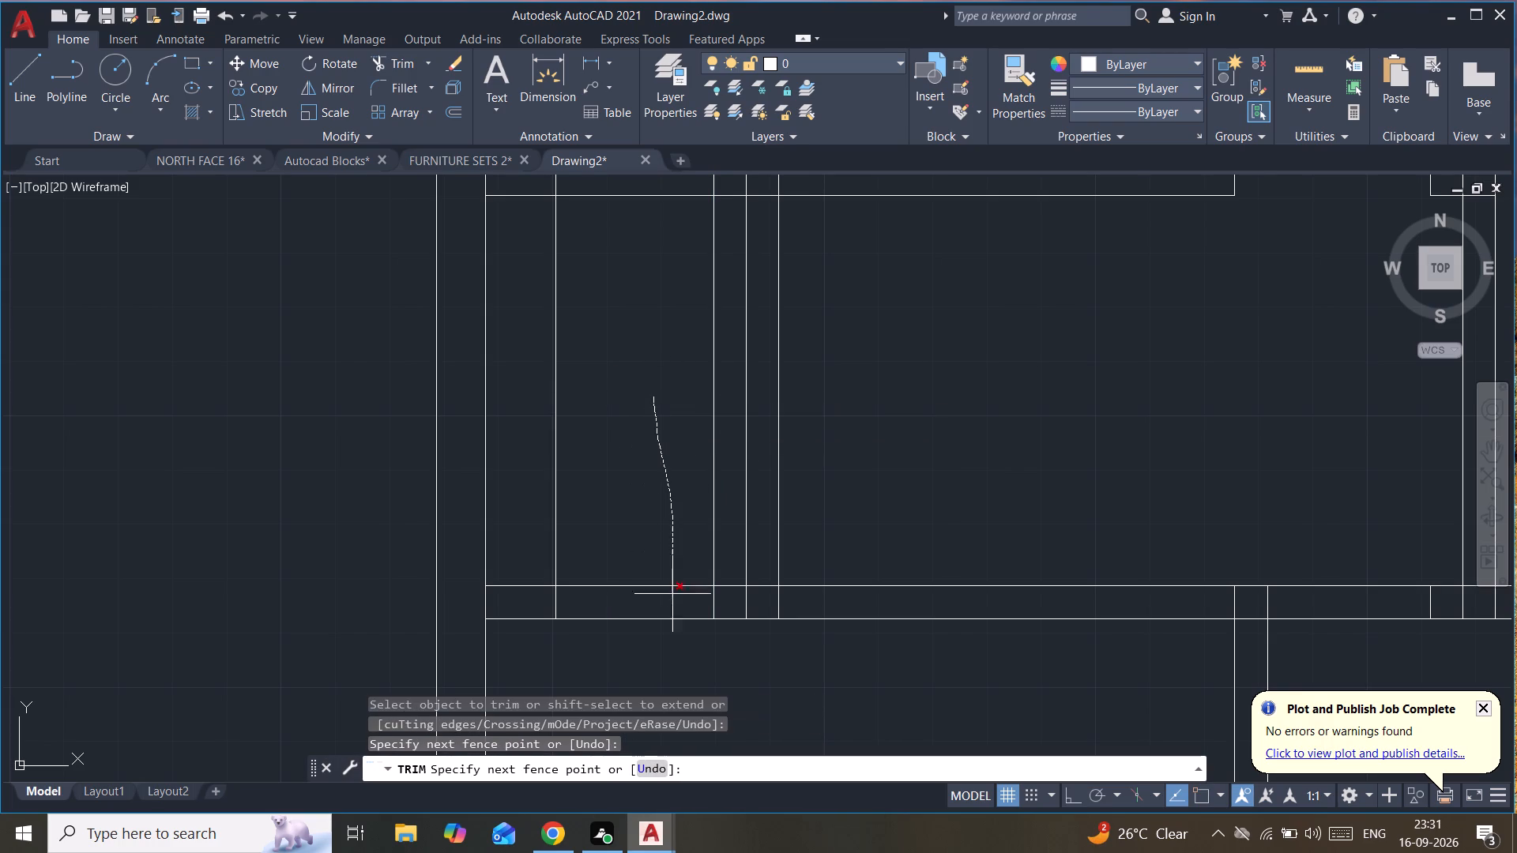
{"action": "left_click_drag", "start_coordinate": [672, 605], "coordinate": [719, 428]}
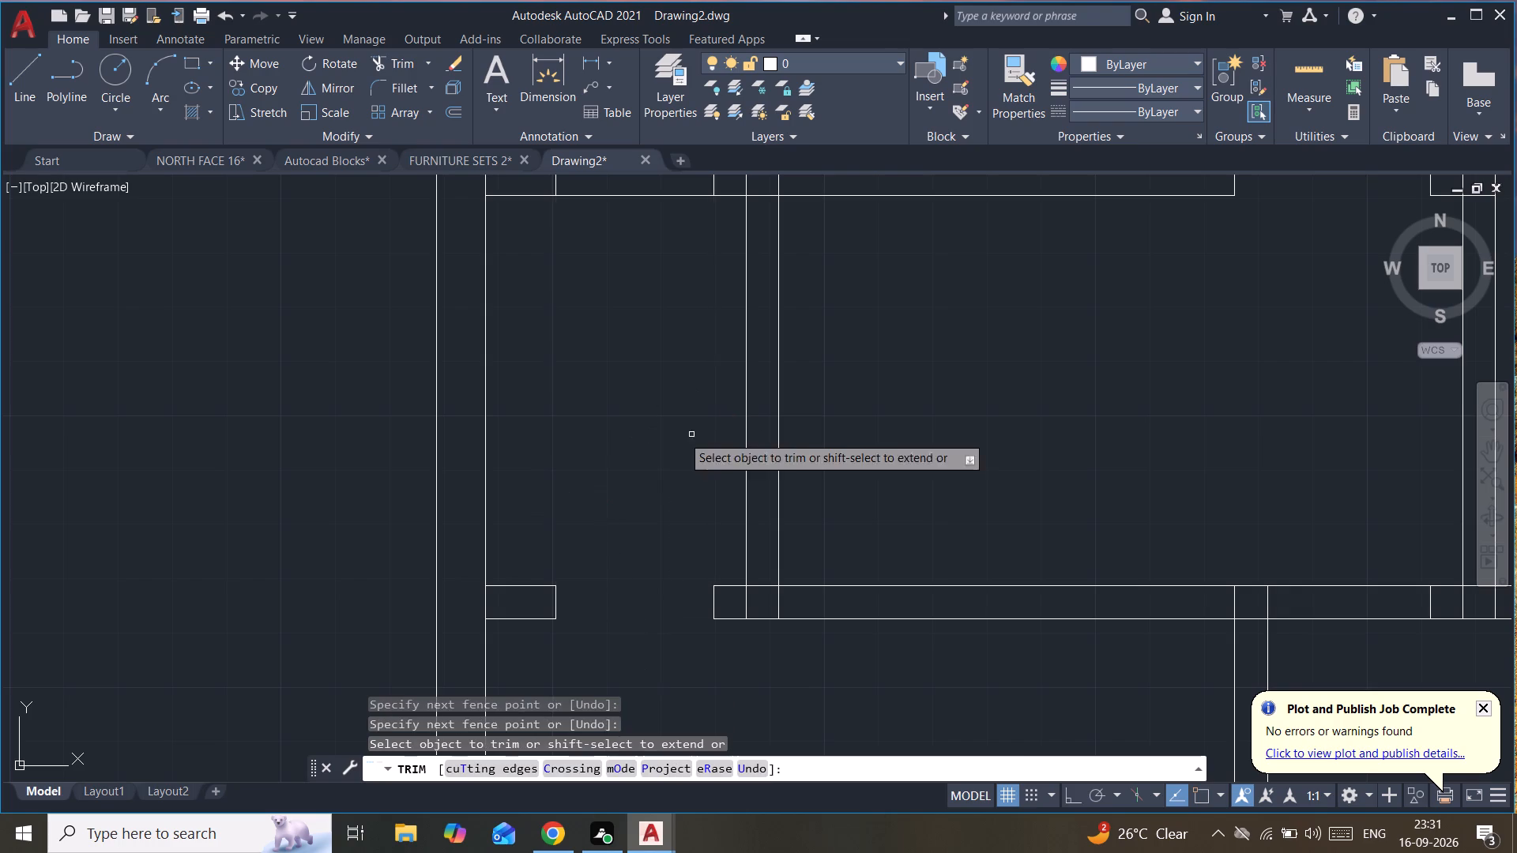
{"action": "scroll", "coordinate": [634, 419], "scroll_direction": "down", "scroll_amount": 3}
{"action": "middle_click_drag", "start_coordinate": [634, 419], "coordinate": [632, 522]}
{"action": "key", "text": "Escape"}
{"action": "left_click", "coordinate": [615, 389]}
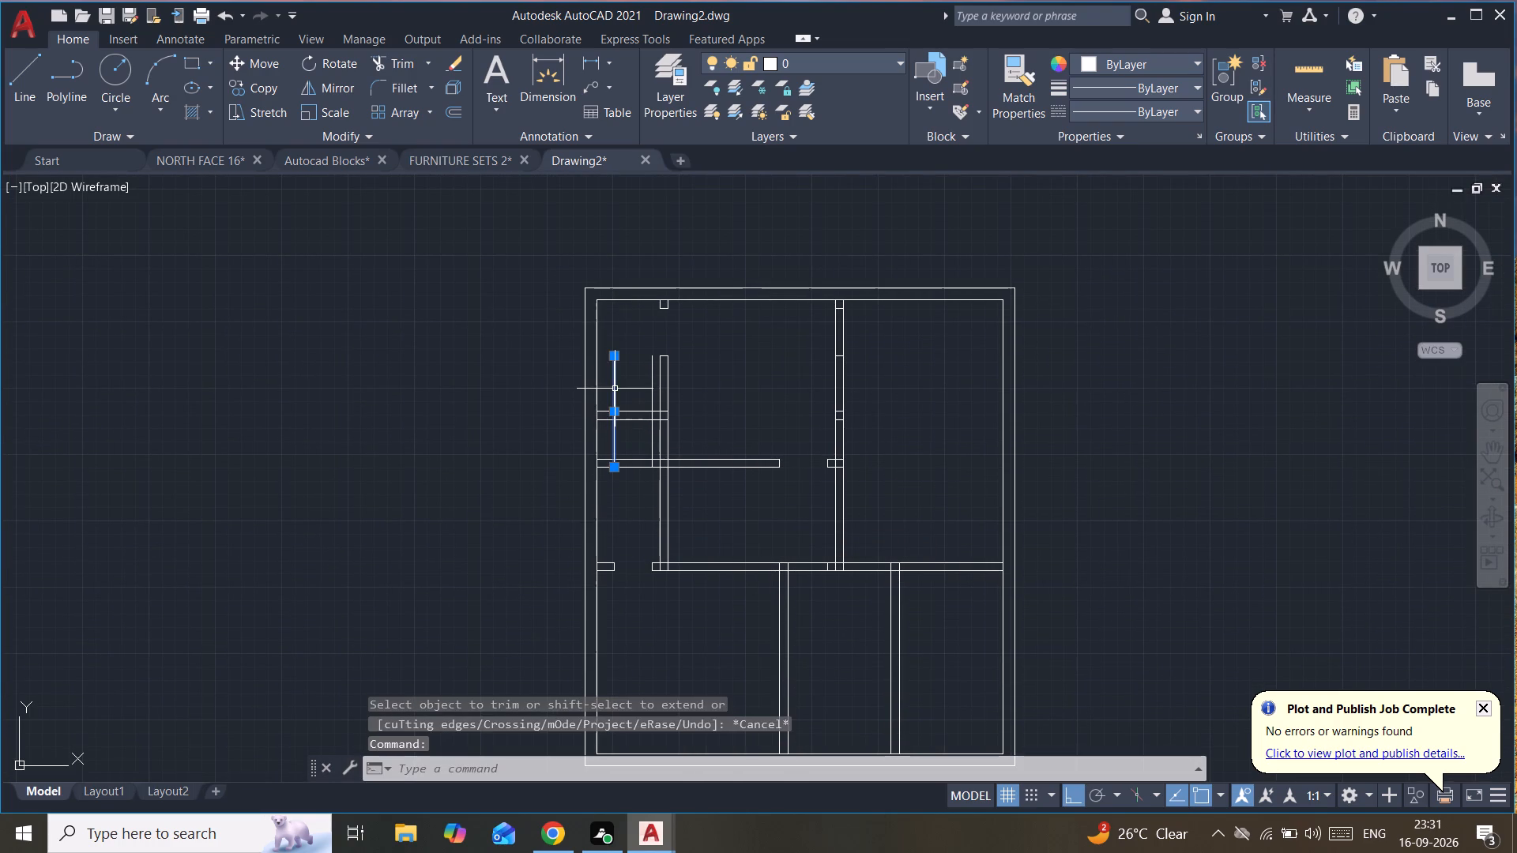
{"action": "left_click", "coordinate": [650, 387]}
{"action": "key", "text": "Delete"}
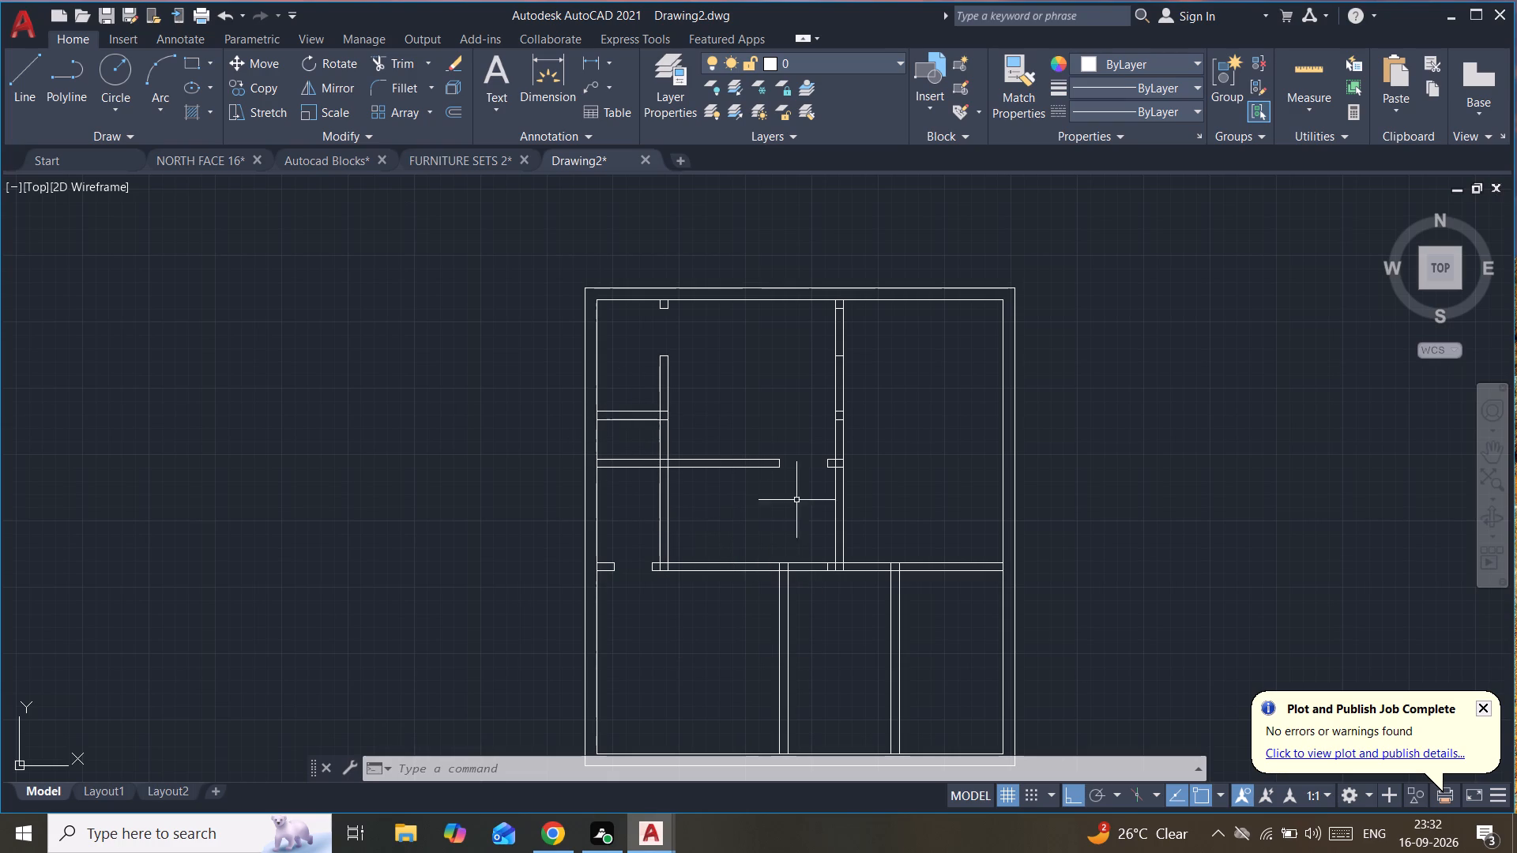
Offset the upper line of the long horizontal interior wall 6" upward, to cross the central vertical wall.
{"action": "scroll", "coordinate": [832, 496], "scroll_direction": "up", "scroll_amount": 1}
{"action": "middle_click_drag", "start_coordinate": [832, 496], "coordinate": [832, 495]}
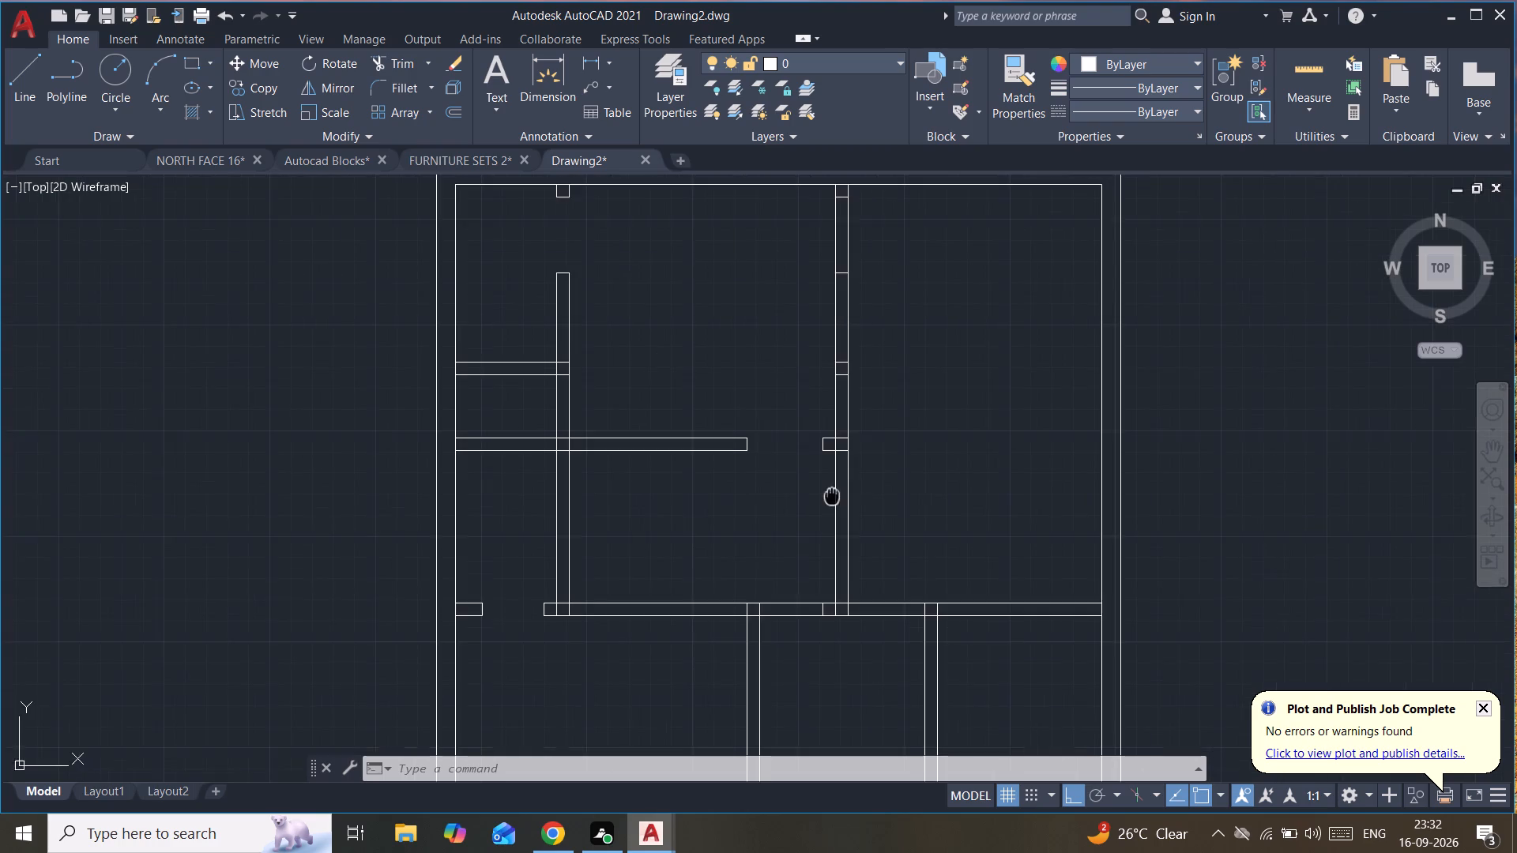
{"action": "middle_click_drag", "start_coordinate": [832, 495], "coordinate": [823, 436]}
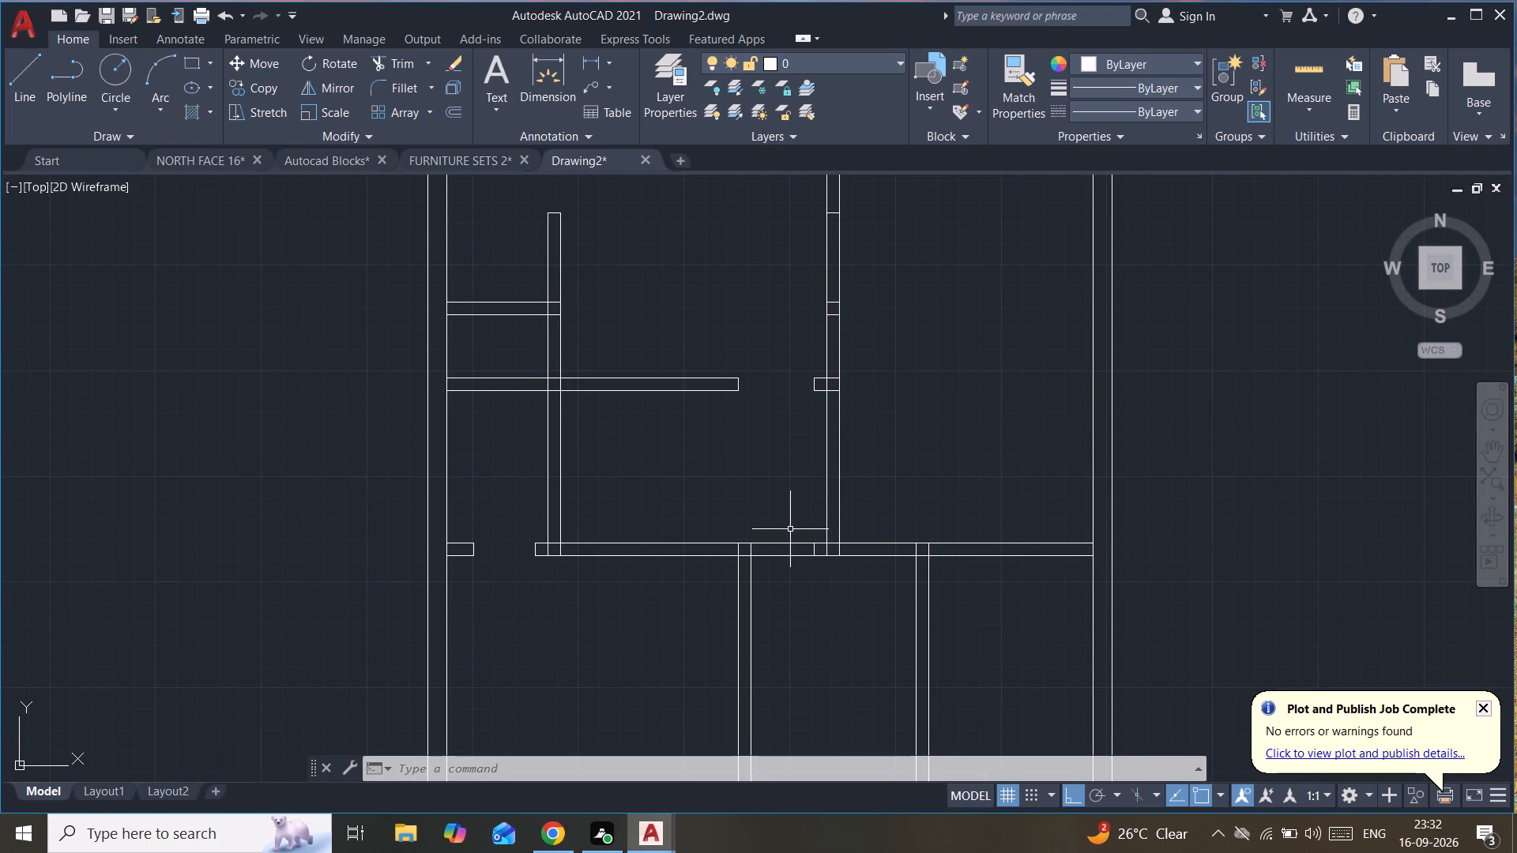
{"action": "left_click", "coordinate": [789, 535]}
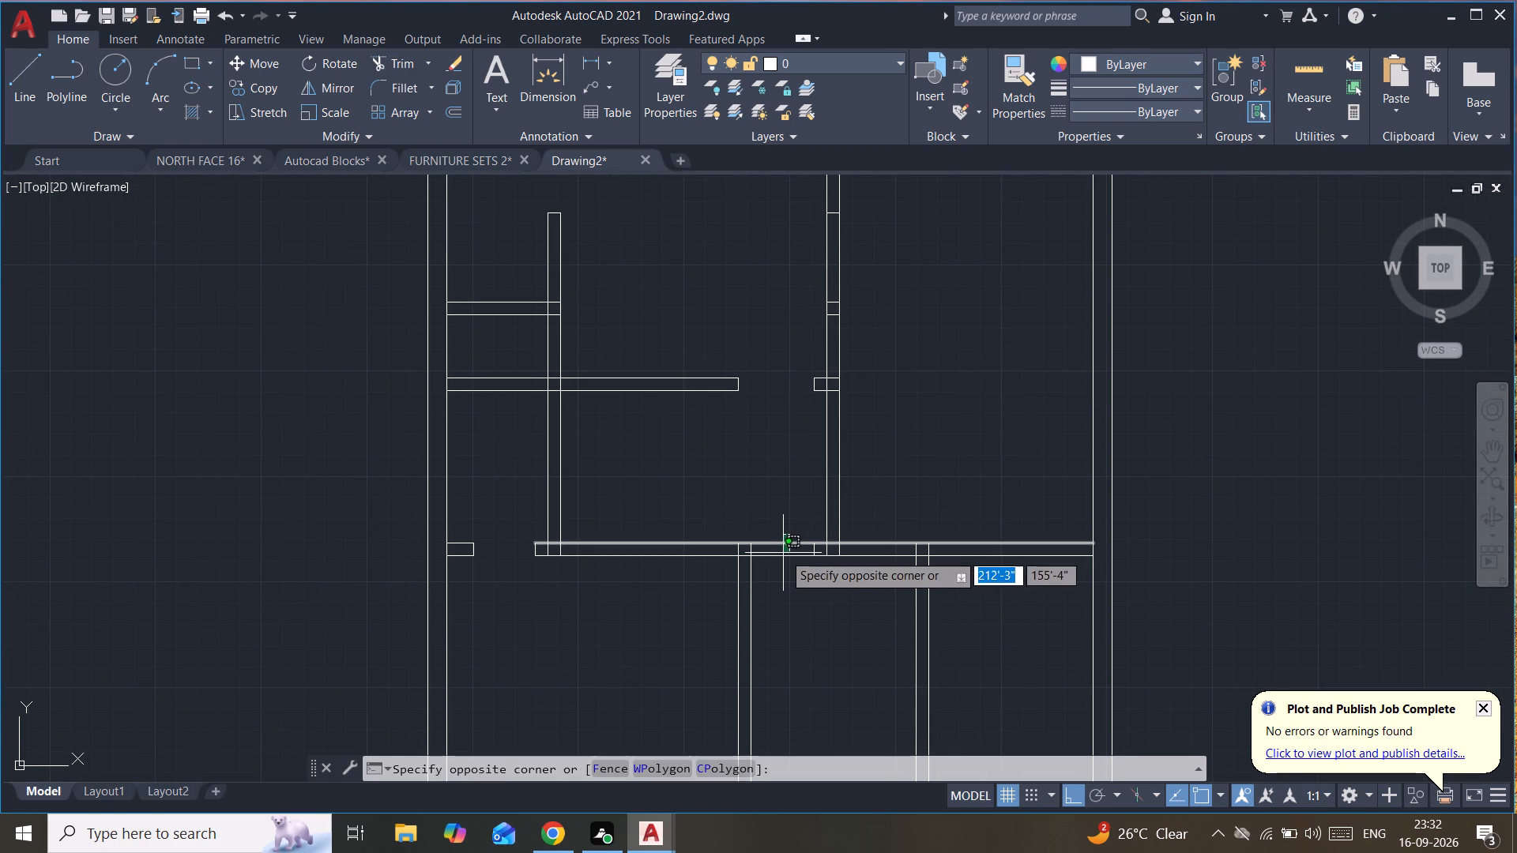
{"action": "left_click", "coordinate": [783, 553]}
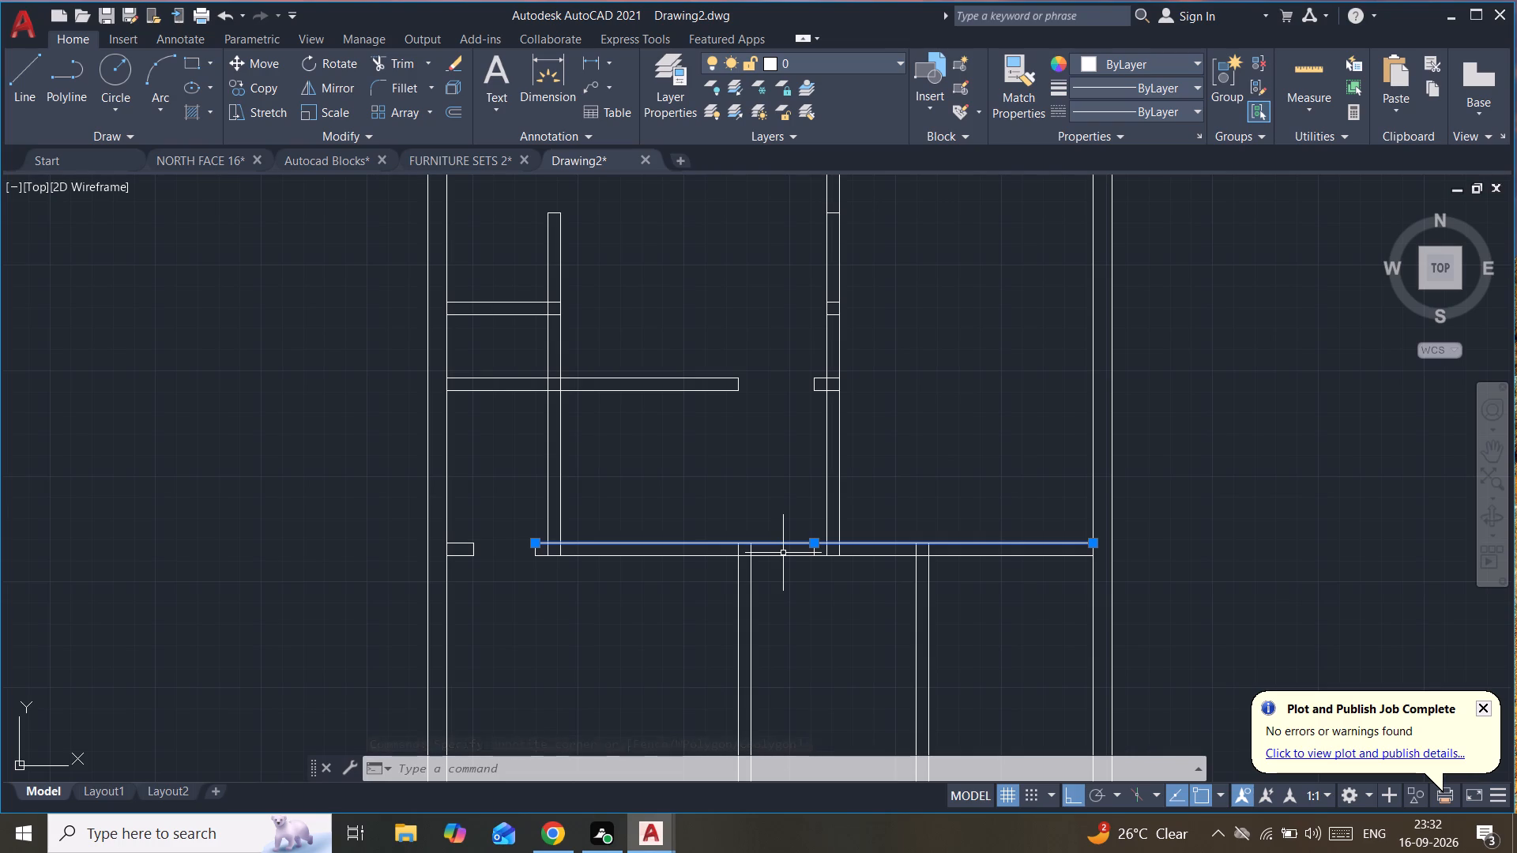
{"action": "type", "text": "of"}
{"action": "key", "text": "Return"}
{"action": "type", "text": "6\""}
{"action": "key", "text": "Return"}
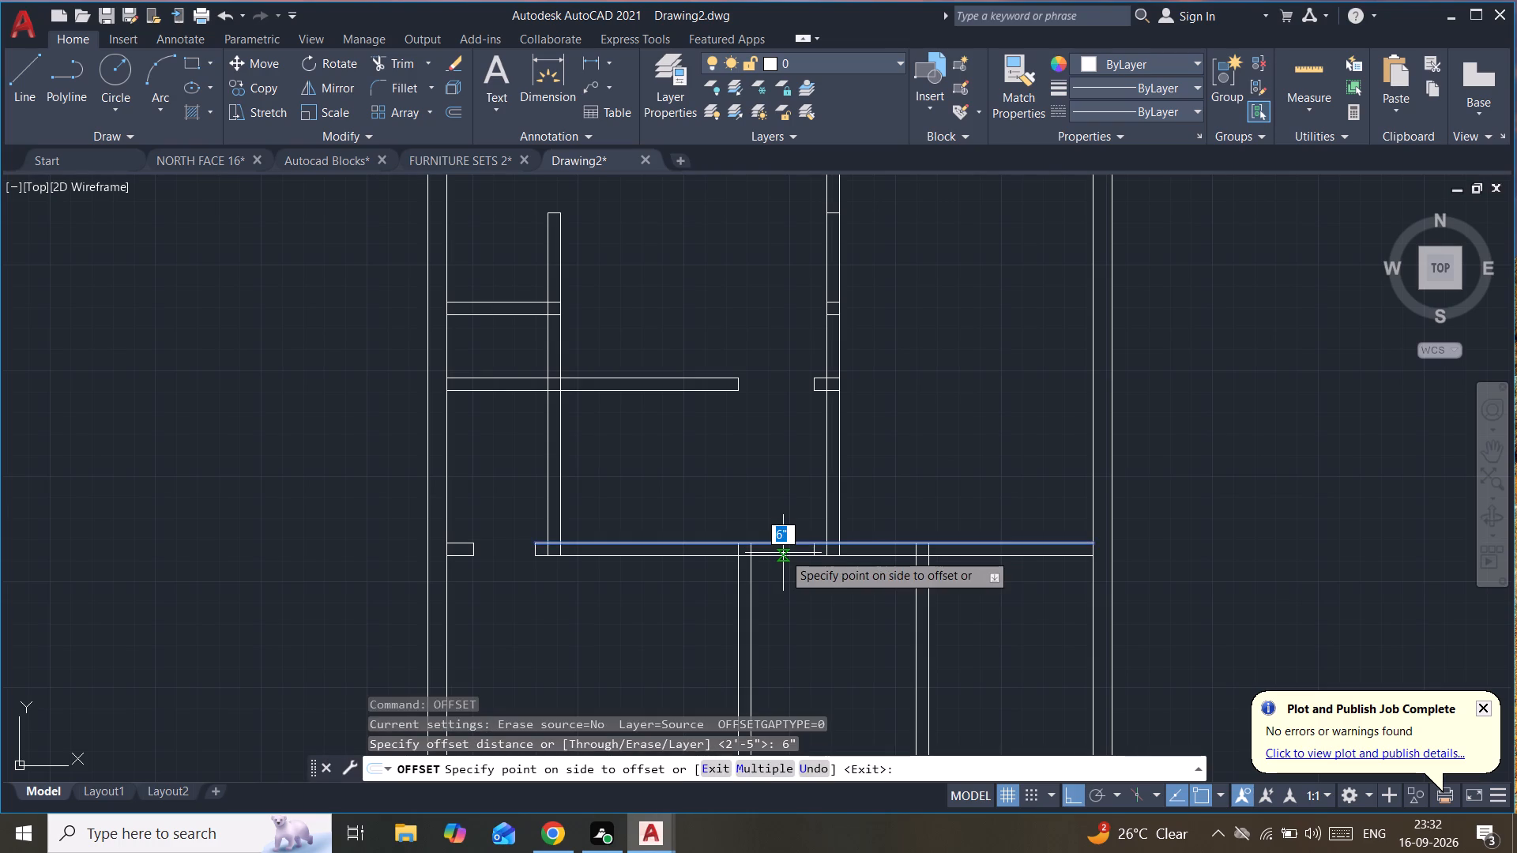
{"action": "left_click", "coordinate": [781, 480]}
{"action": "key", "text": "Escape"}
Offset the new horizontal guide line 3' further up to mark a door opening in the central vertical wall.
{"action": "left_click", "coordinate": [779, 484]}
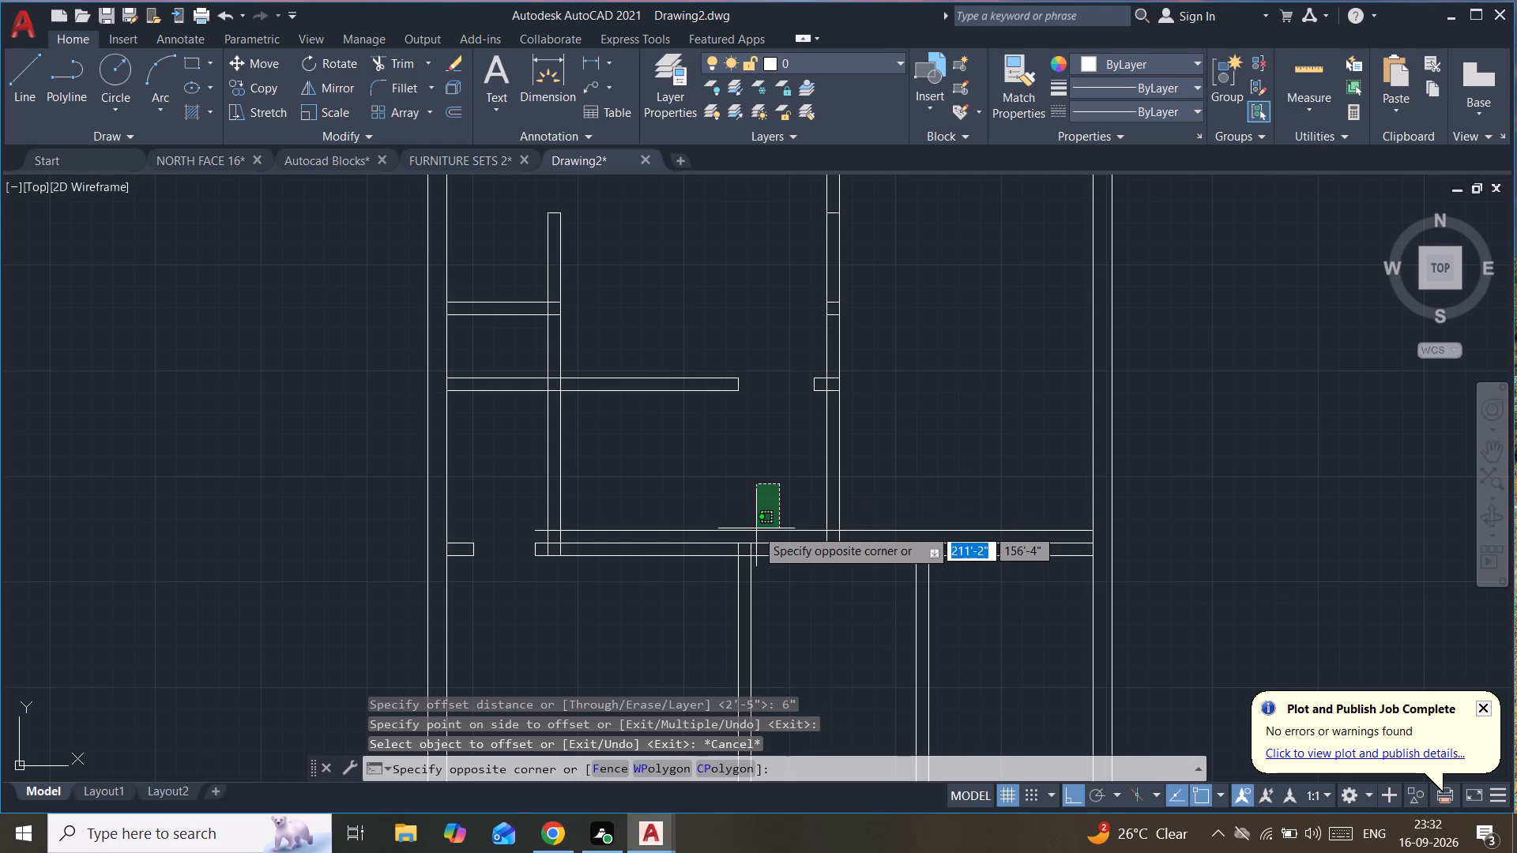
{"action": "left_click", "coordinate": [755, 536]}
{"action": "type", "text": "of"}
{"action": "key", "text": "Return"}
{"action": "type", "text": "3'"}
{"action": "key", "text": "Return"}
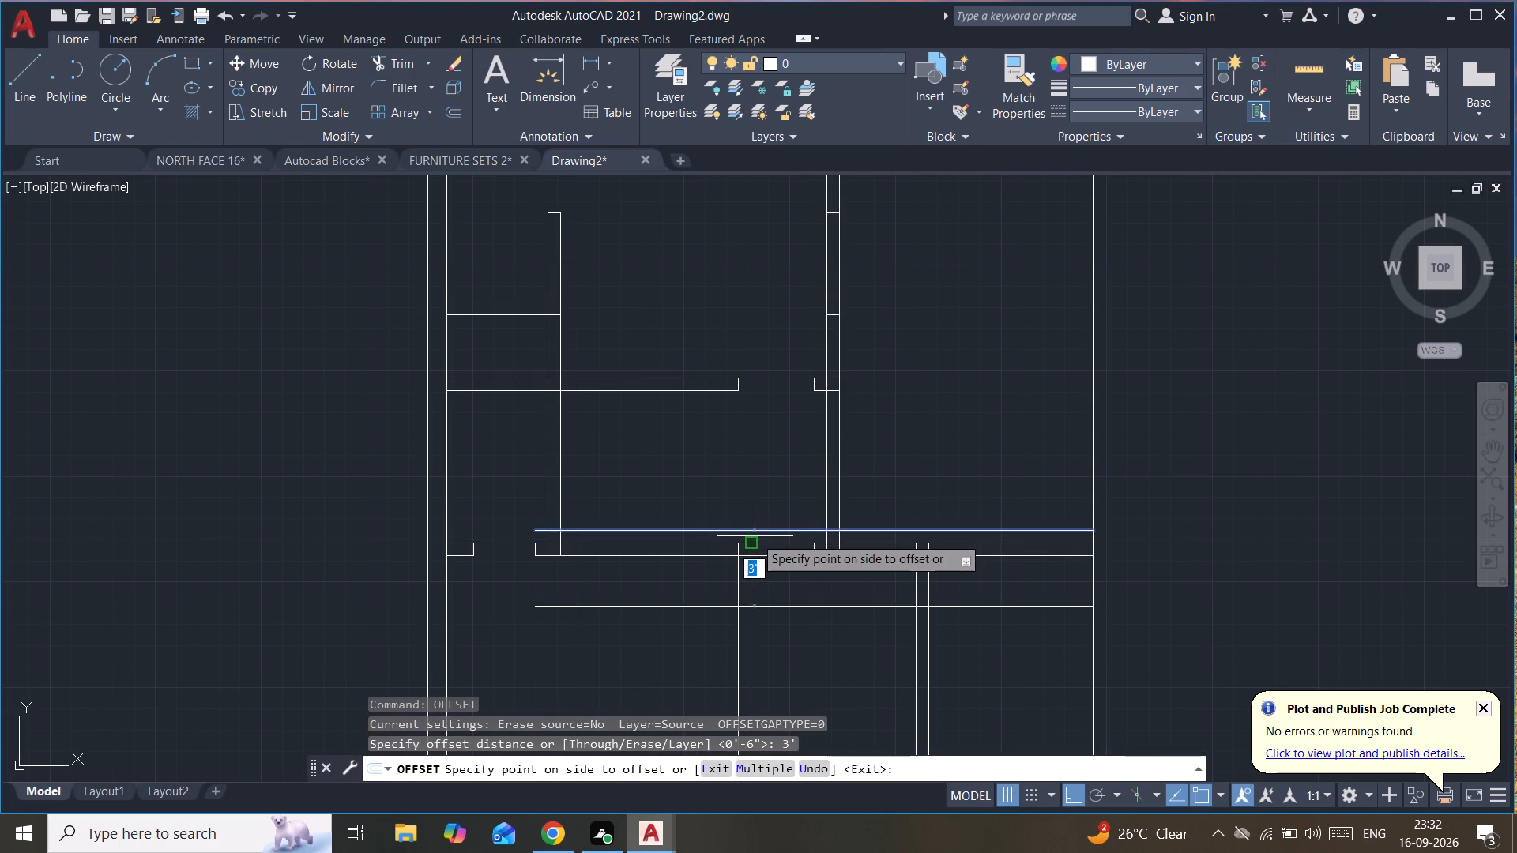
{"action": "left_click", "coordinate": [883, 404]}
{"action": "key", "text": "Escape"}
Trim the central vertical wall between the two guide lines into a 3' opening, and trim away the excess guide segments beside it.
{"action": "type", "text": "tr"}
{"action": "key", "text": "Return"}
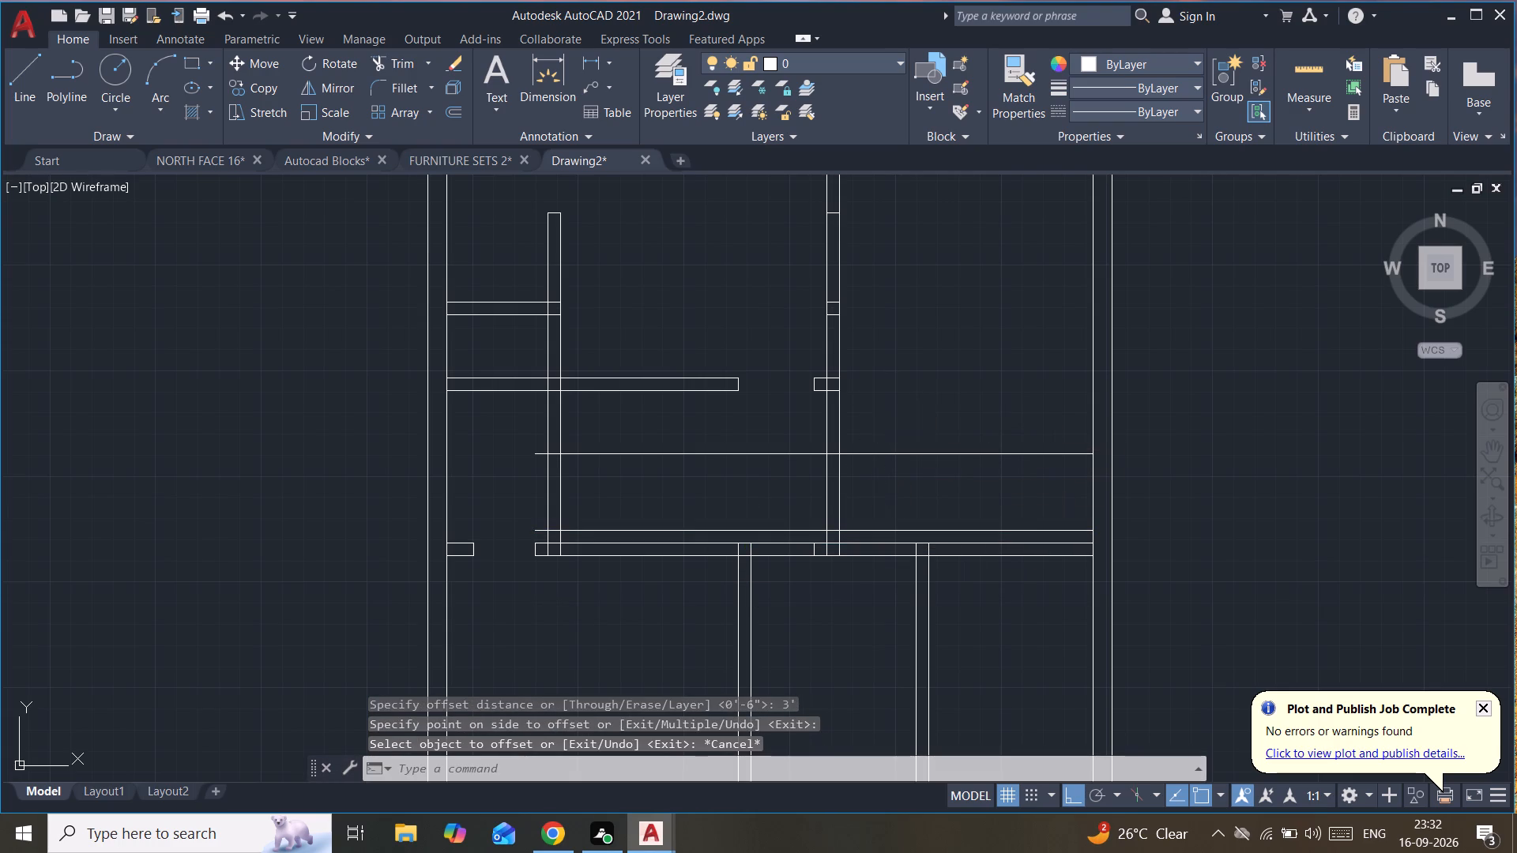
{"action": "left_click_drag", "start_coordinate": [892, 486], "coordinate": [730, 418]}
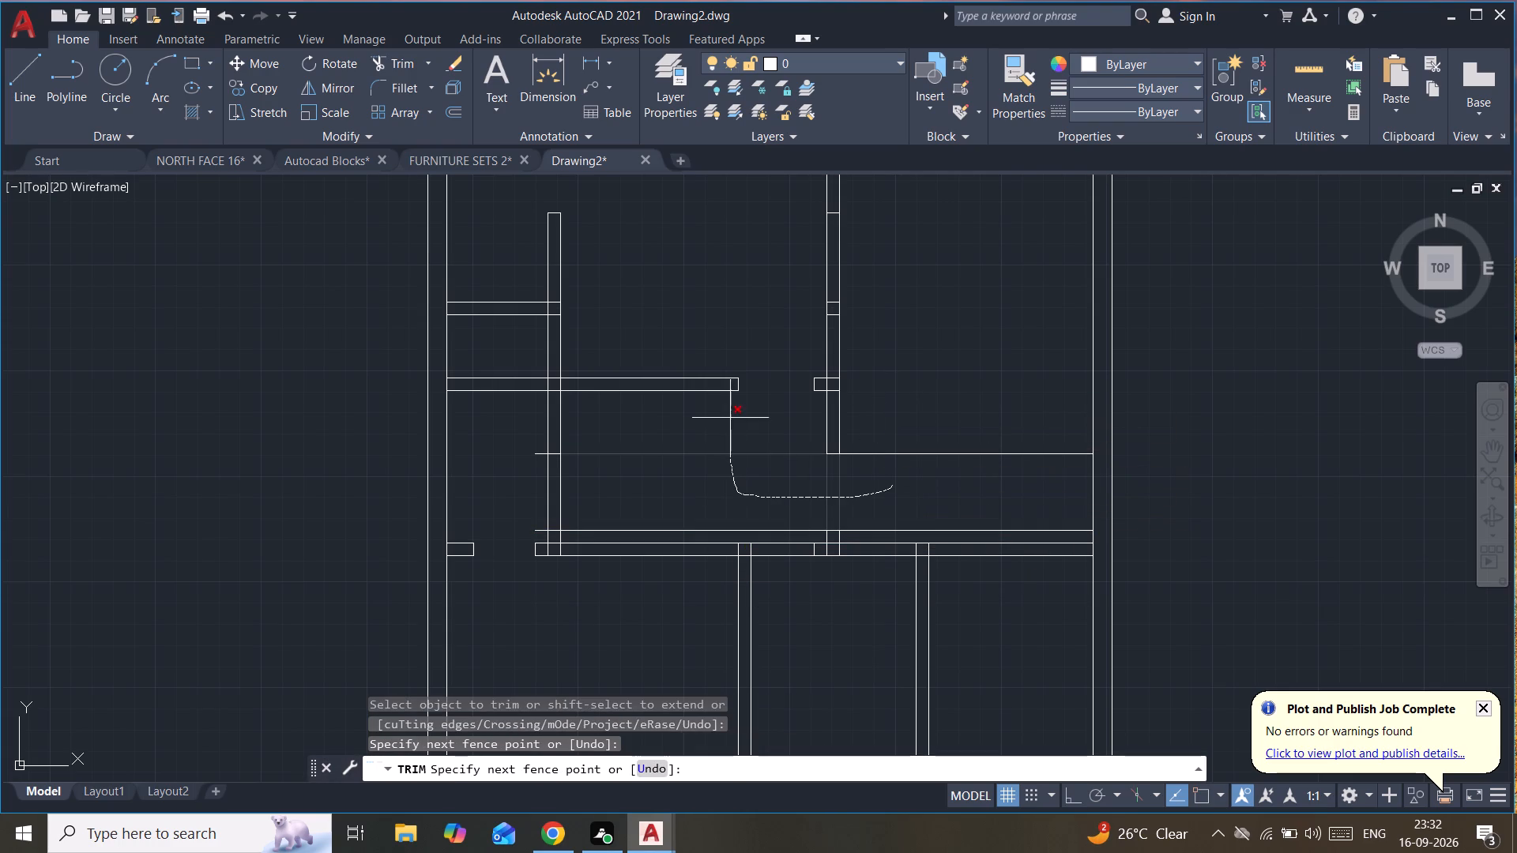
{"action": "left_click_drag", "start_coordinate": [730, 418], "coordinate": [712, 464]}
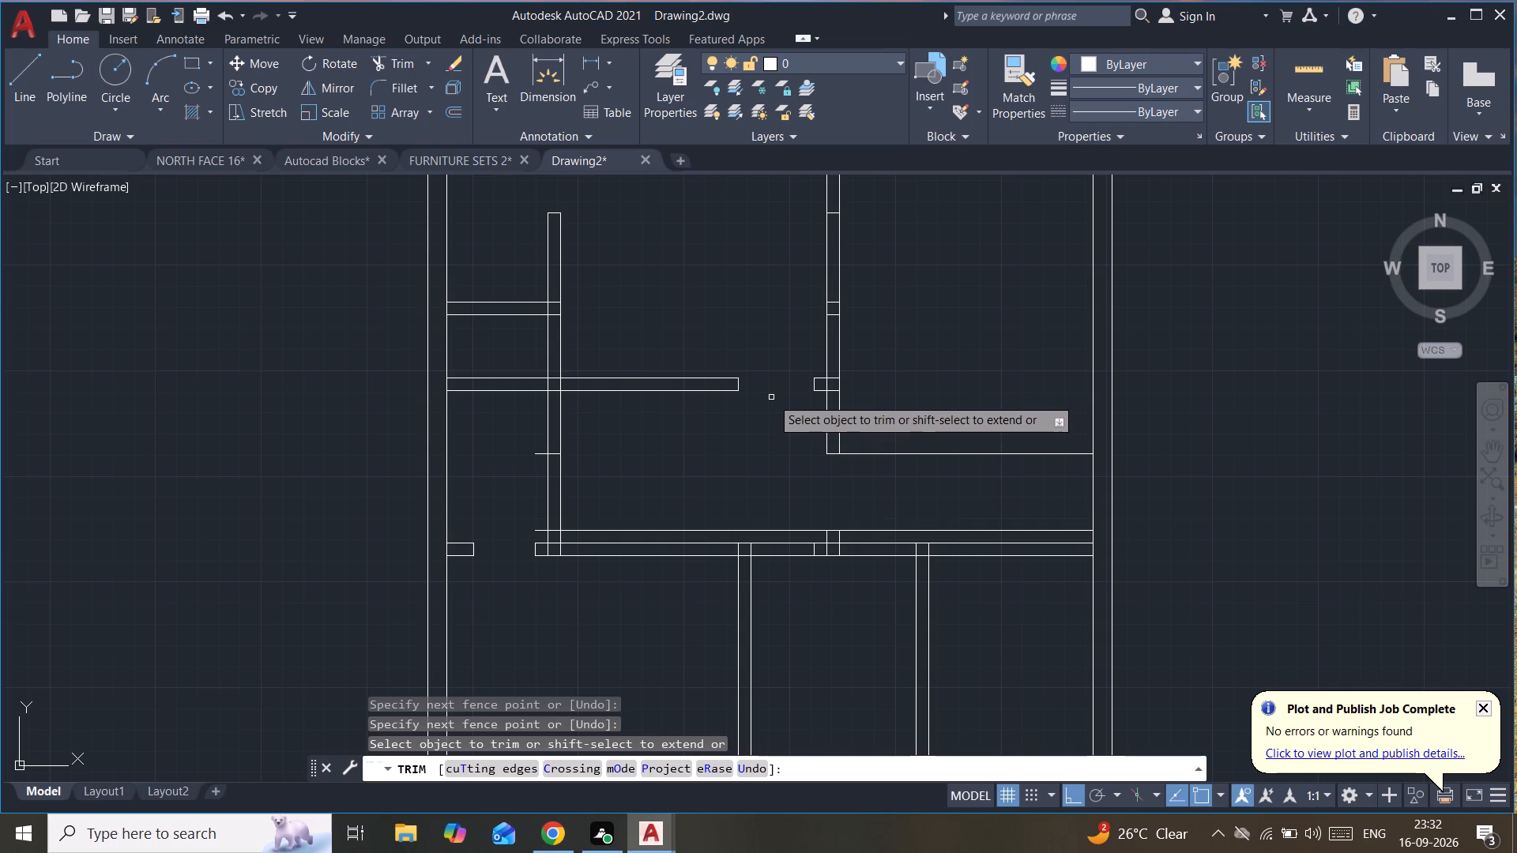
{"action": "left_click_drag", "start_coordinate": [746, 452], "coordinate": [758, 536]}
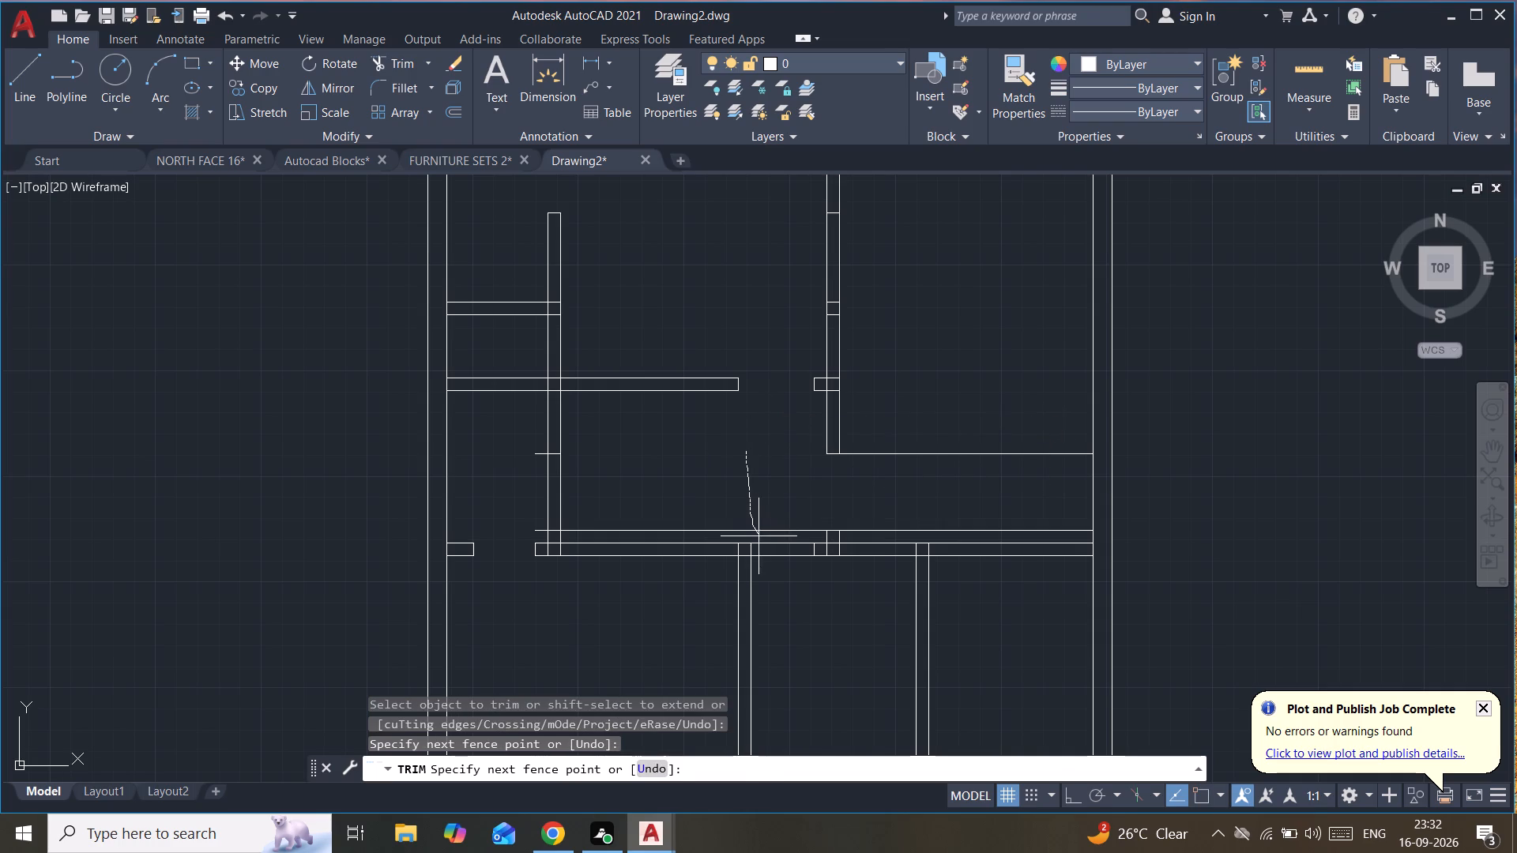
{"action": "left_click_drag", "start_coordinate": [758, 536], "coordinate": [760, 538]}
{"action": "left_click_drag", "start_coordinate": [864, 517], "coordinate": [874, 539]}
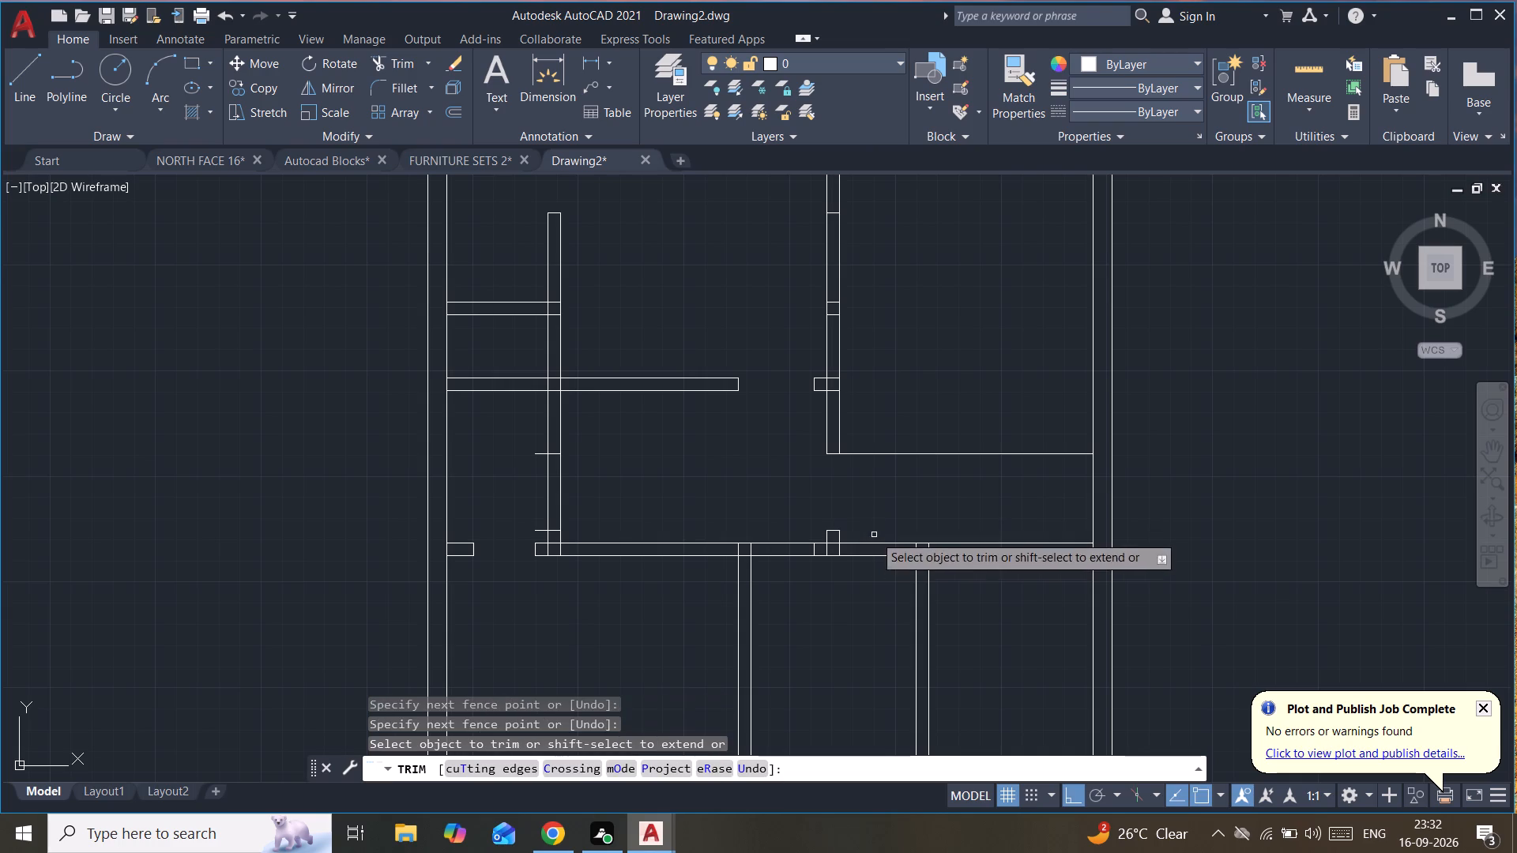
{"action": "scroll", "coordinate": [998, 513], "scroll_direction": "down", "scroll_amount": 1}
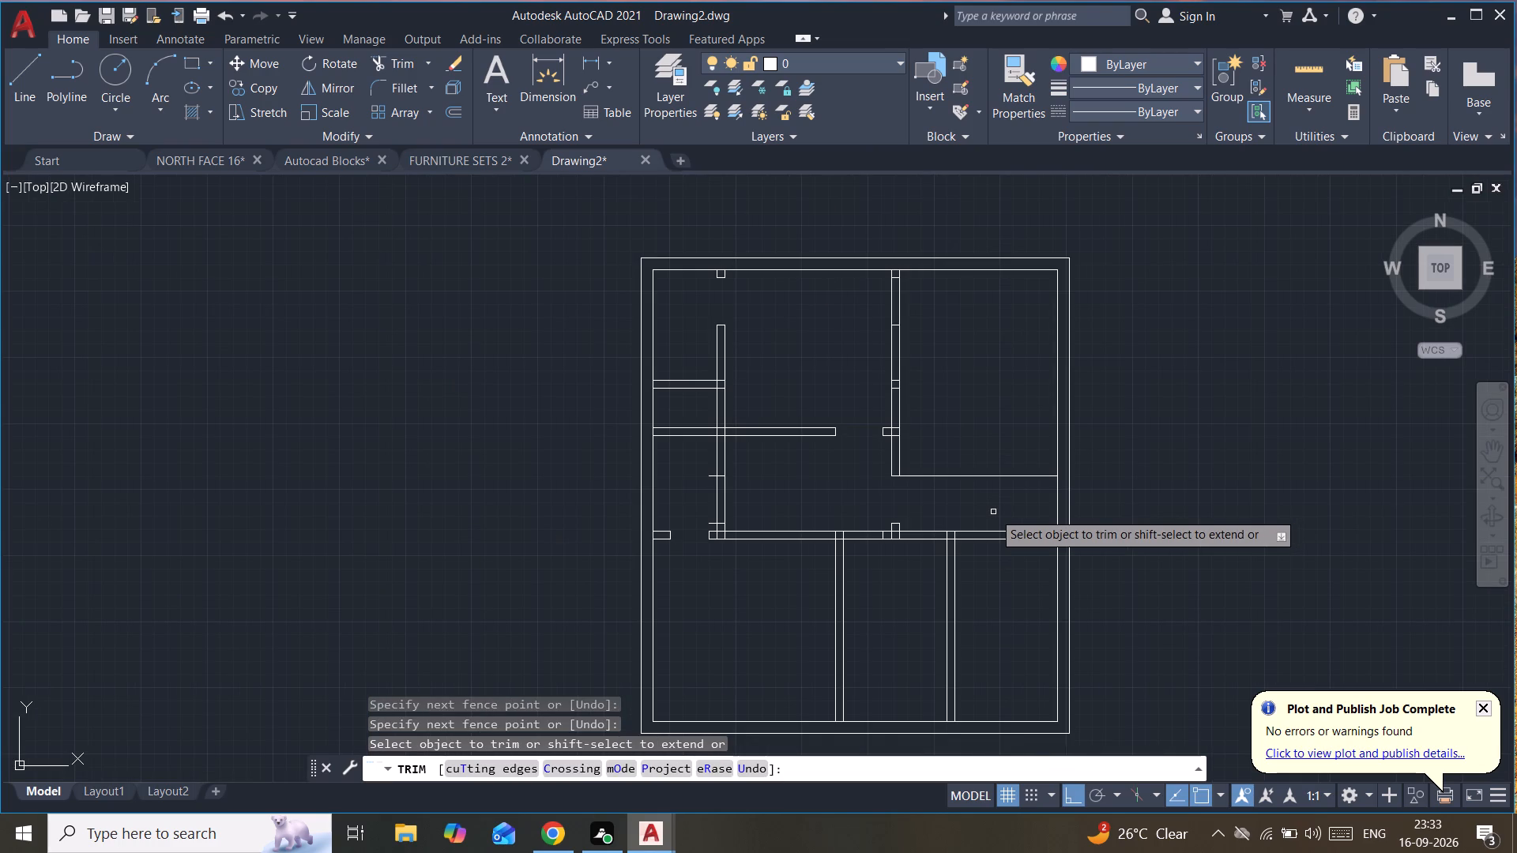
{"action": "middle_click", "coordinate": [993, 510]}
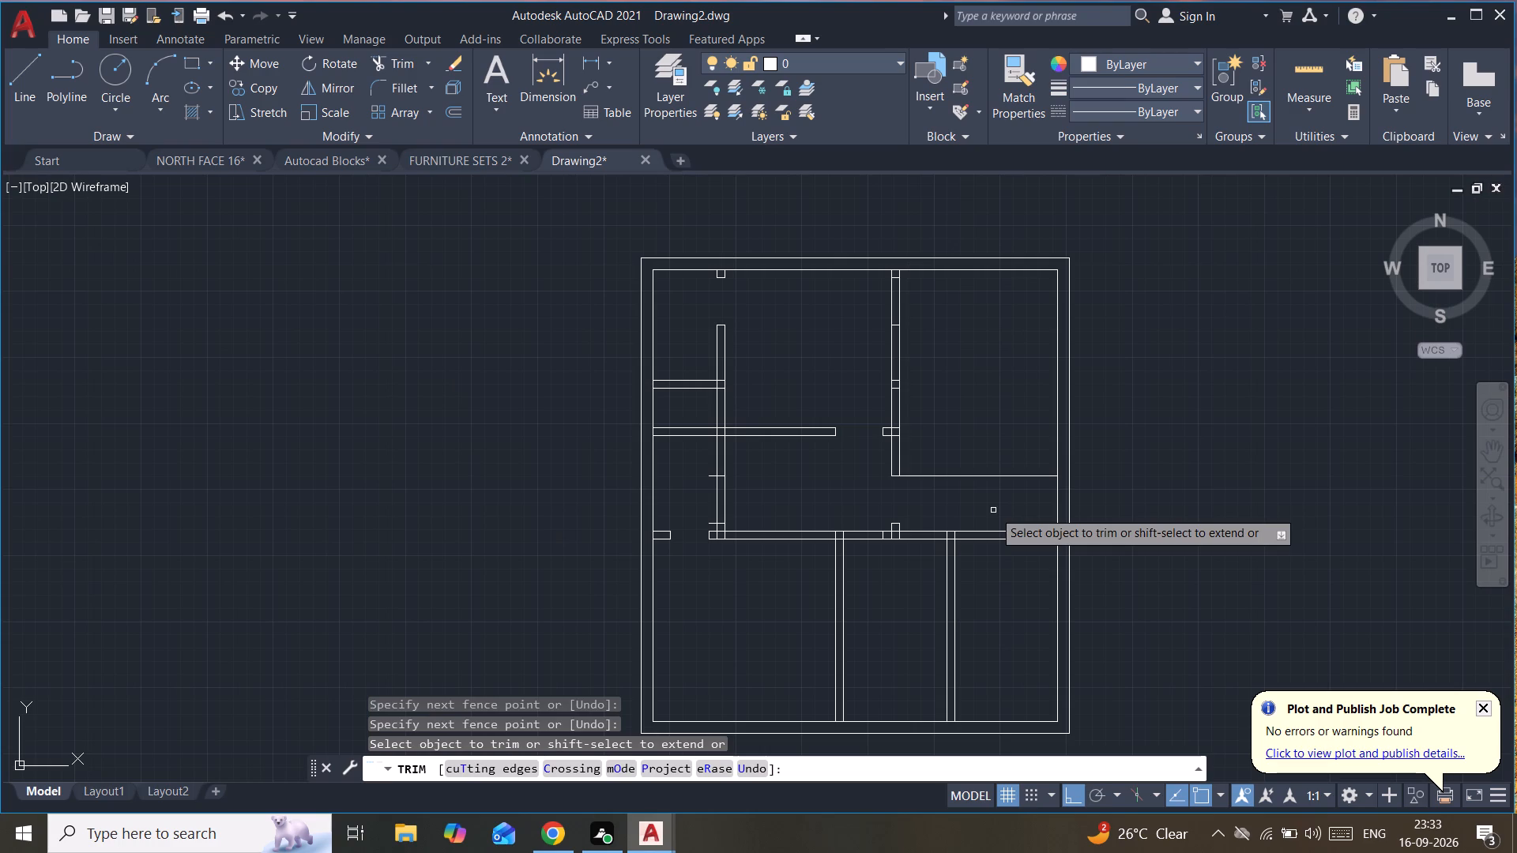
{"action": "middle_click_drag", "start_coordinate": [993, 510], "coordinate": [970, 422]}
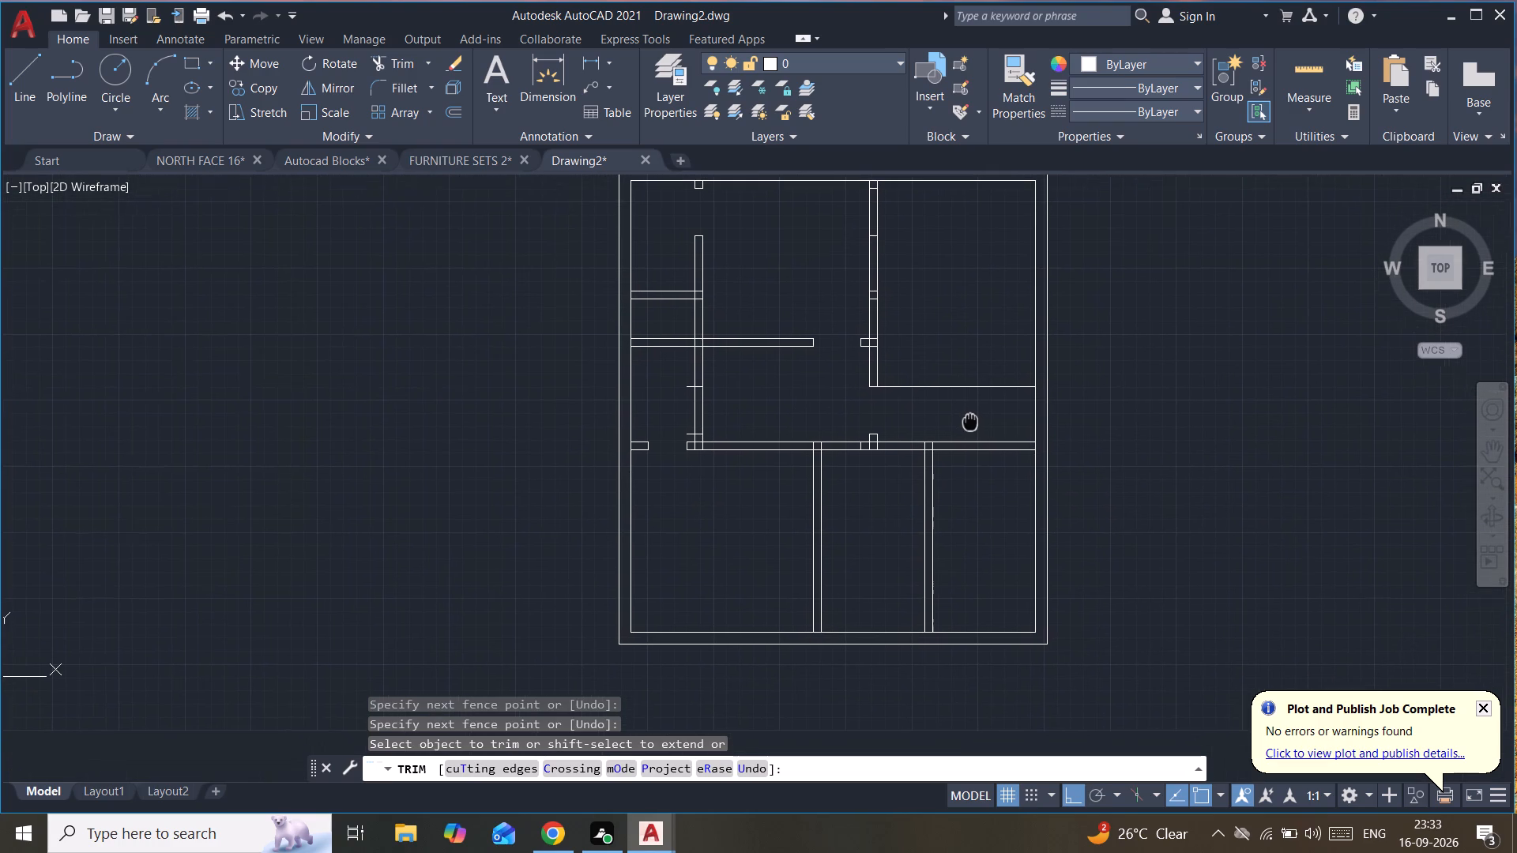
{"action": "middle_click_drag", "start_coordinate": [970, 422], "coordinate": [969, 427]}
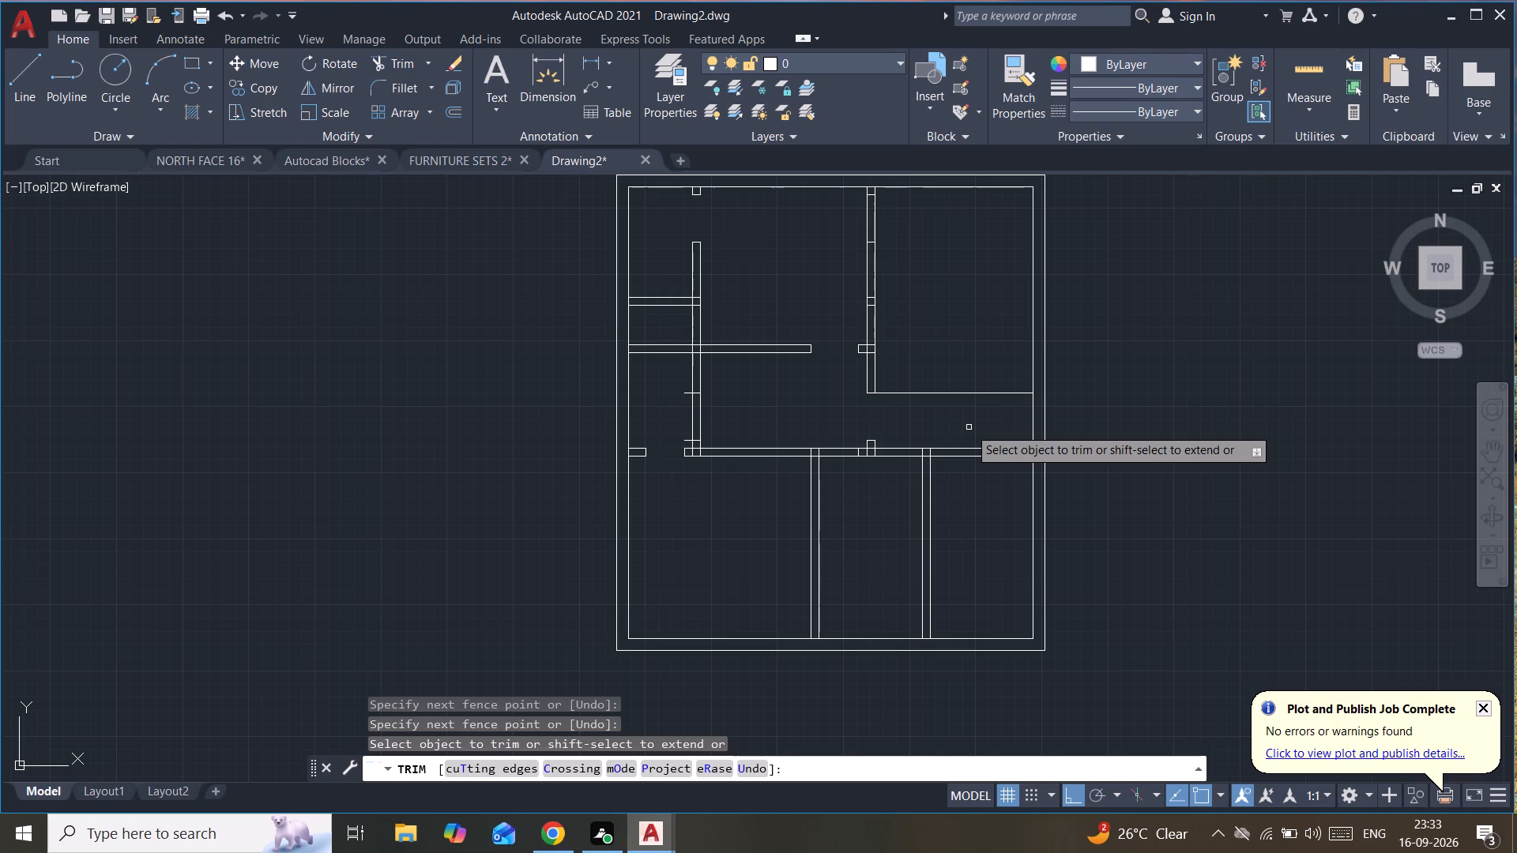
{"action": "middle_click_drag", "start_coordinate": [969, 427], "coordinate": [964, 354]}
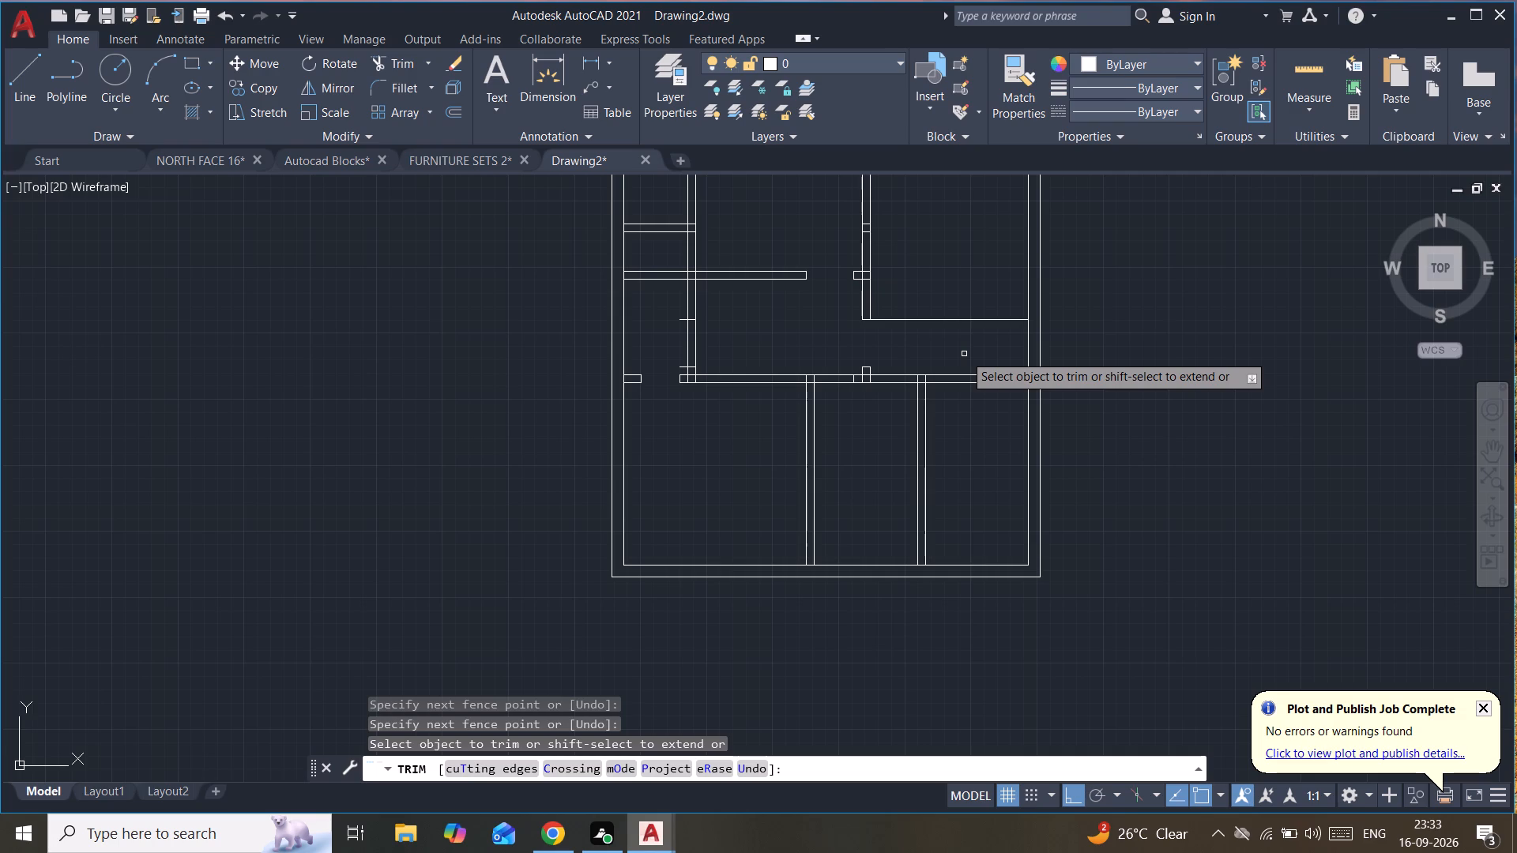
{"action": "middle_click_drag", "start_coordinate": [955, 355], "coordinate": [916, 475]}
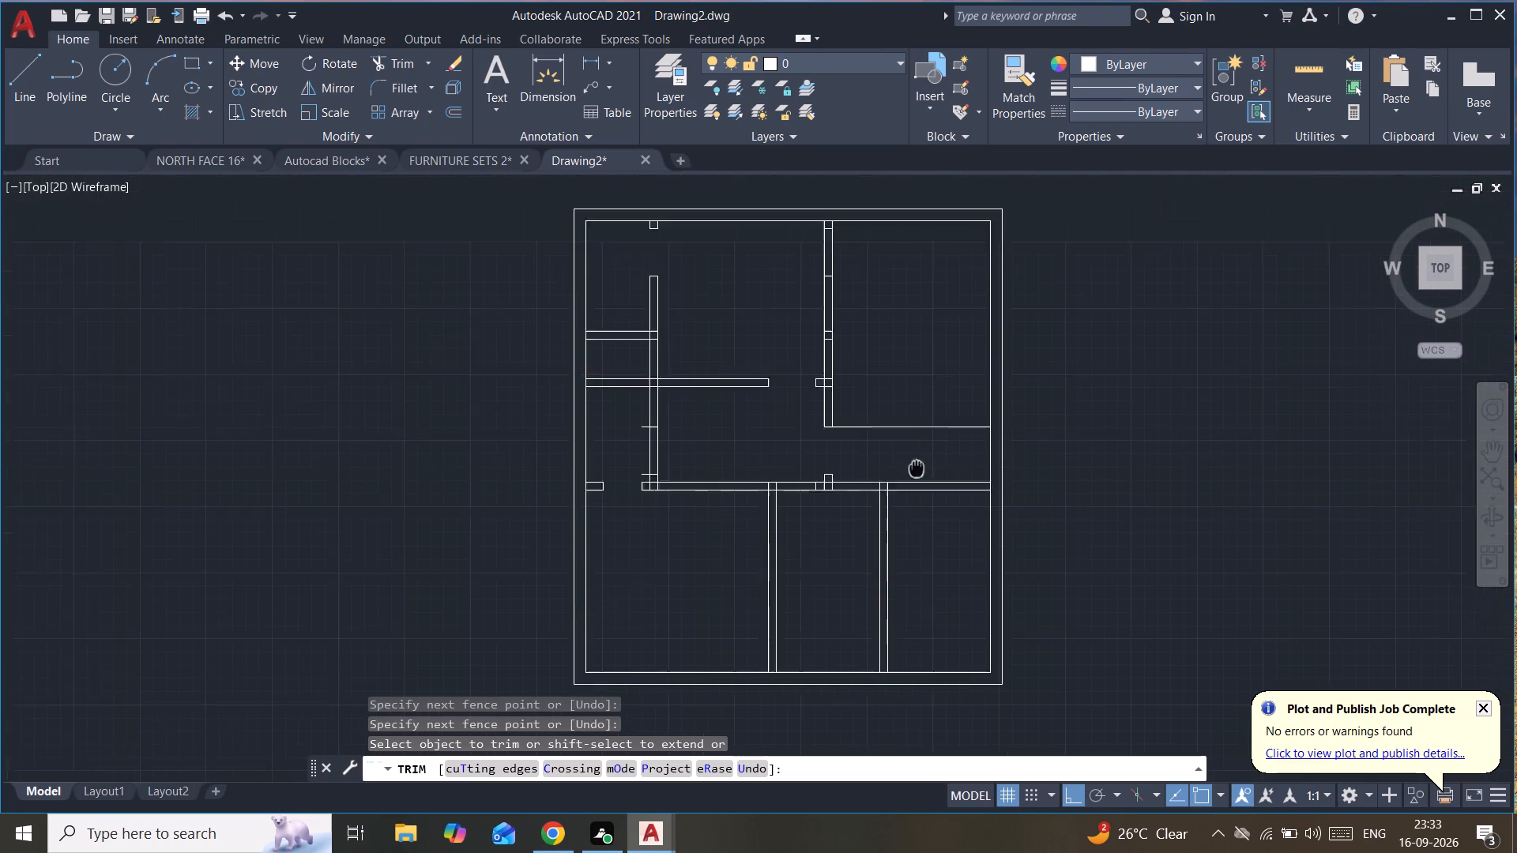
{"action": "middle_click_drag", "start_coordinate": [916, 475], "coordinate": [913, 517]}
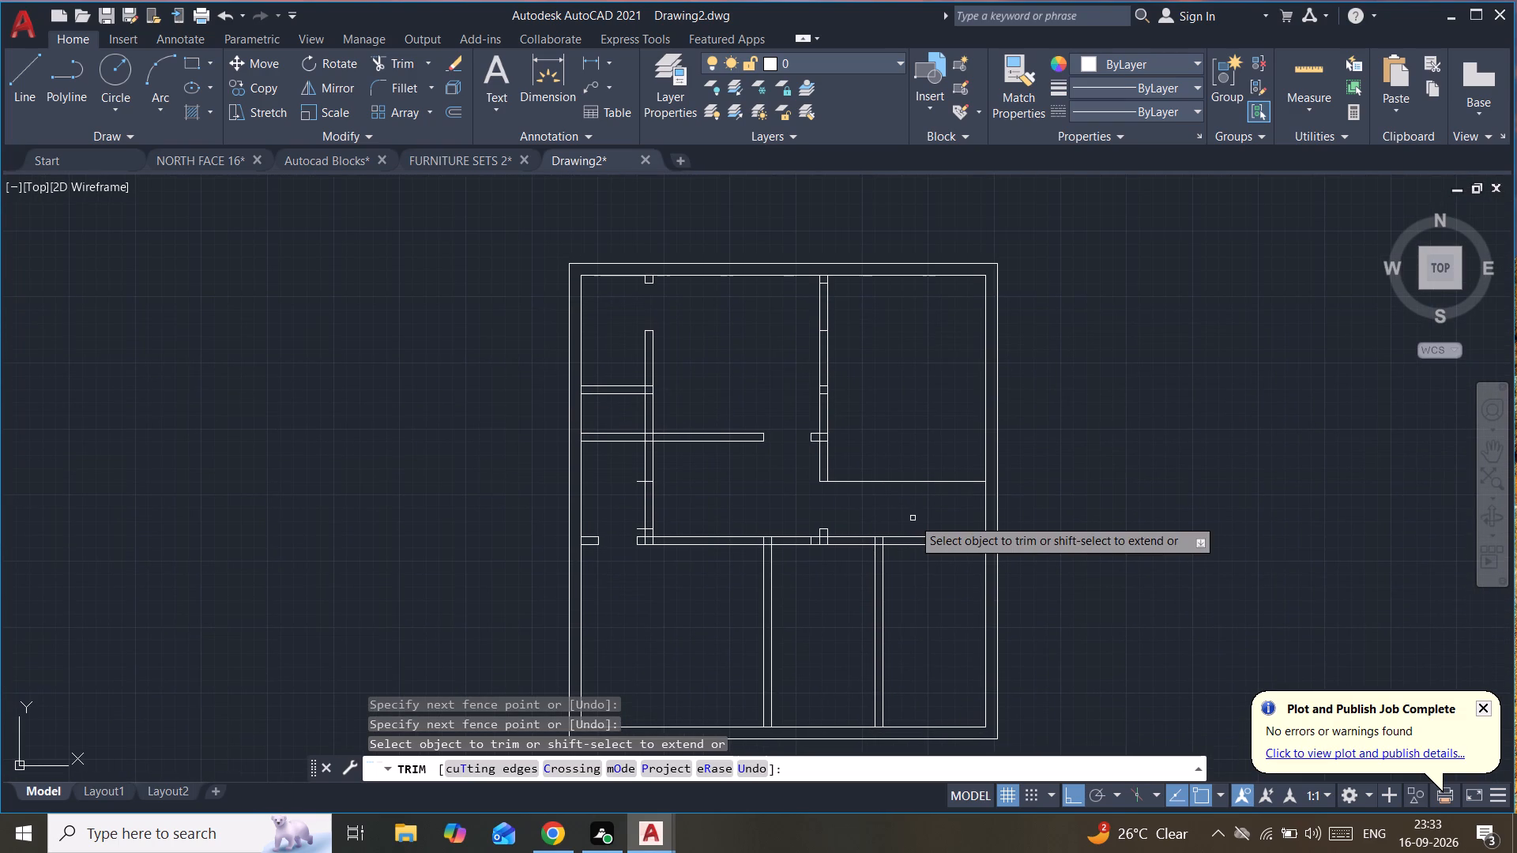
{"action": "key", "text": "Escape"}
{"action": "key", "text": "Escape"}
Delete the leftover upper guide line running from the central vertical wall to the right outer wall.
{"action": "middle_click_drag", "start_coordinate": [897, 481], "coordinate": [897, 458]}
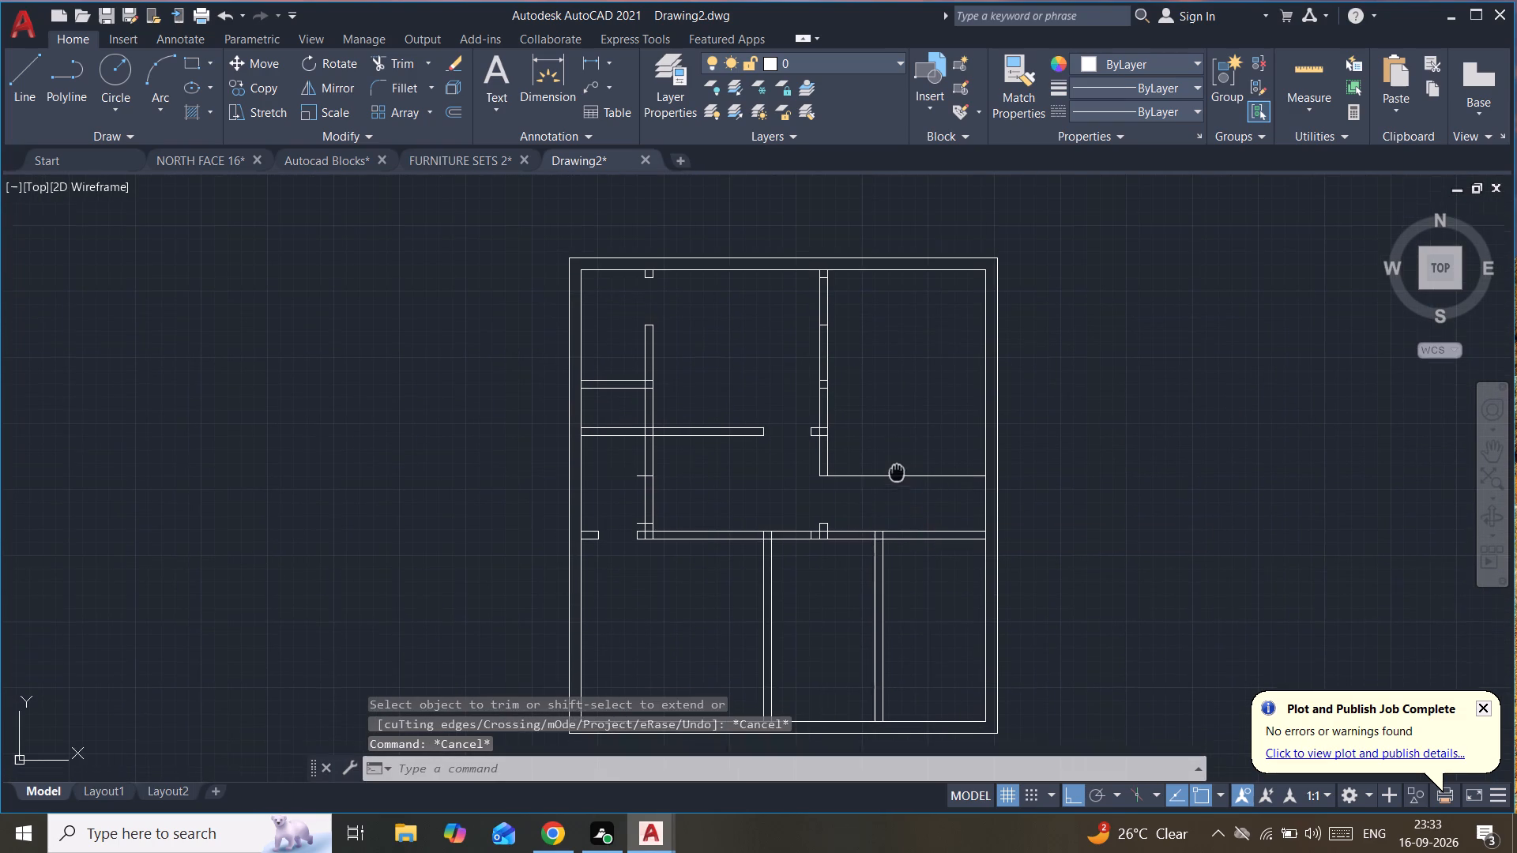
{"action": "middle_click_drag", "start_coordinate": [897, 458], "coordinate": [896, 411]}
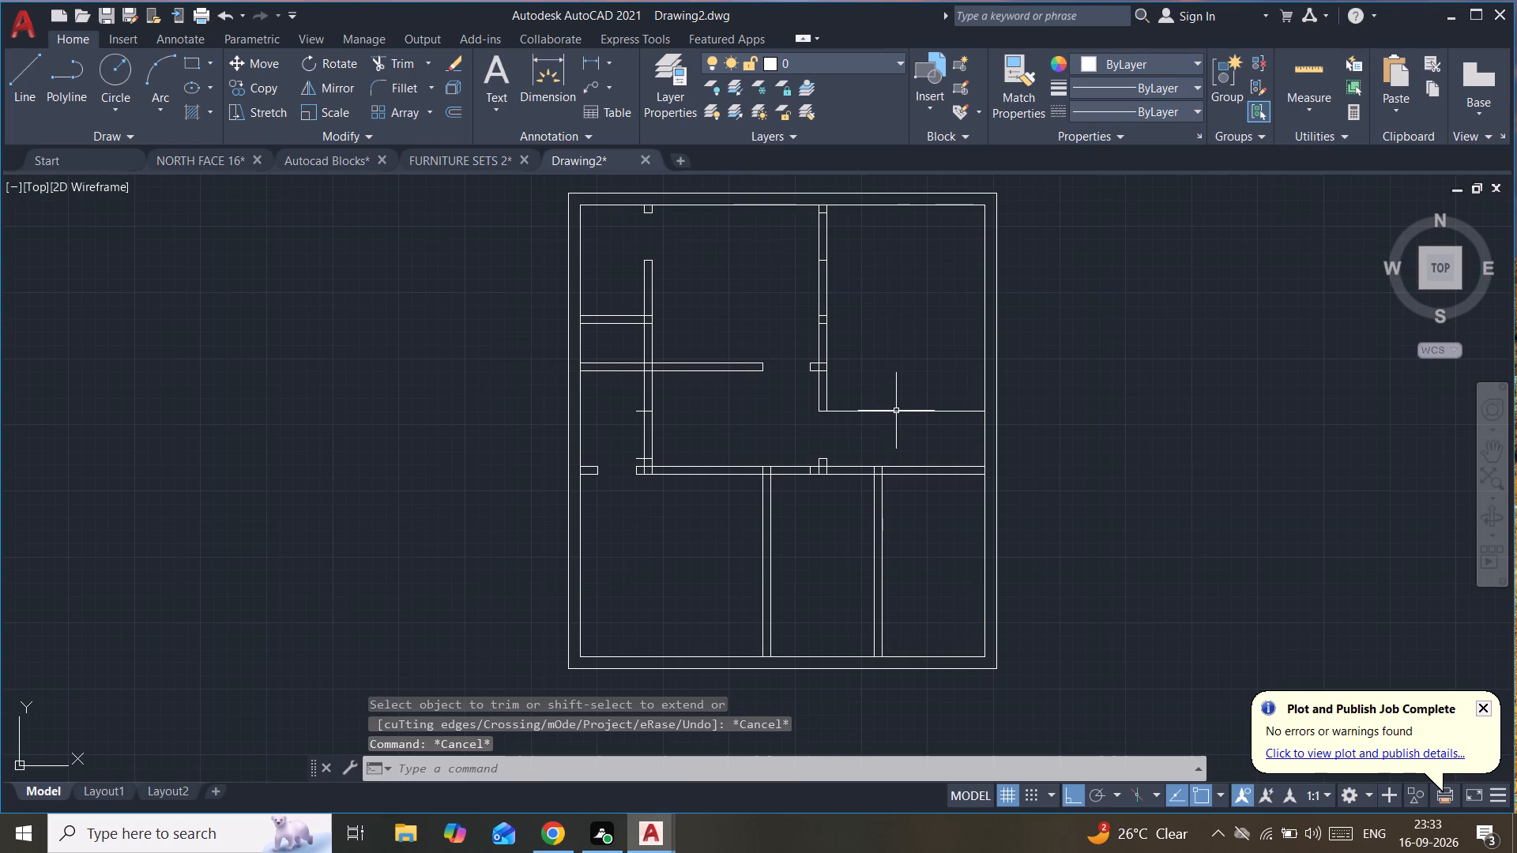
{"action": "left_click", "coordinate": [914, 387]}
{"action": "left_click", "coordinate": [886, 438]}
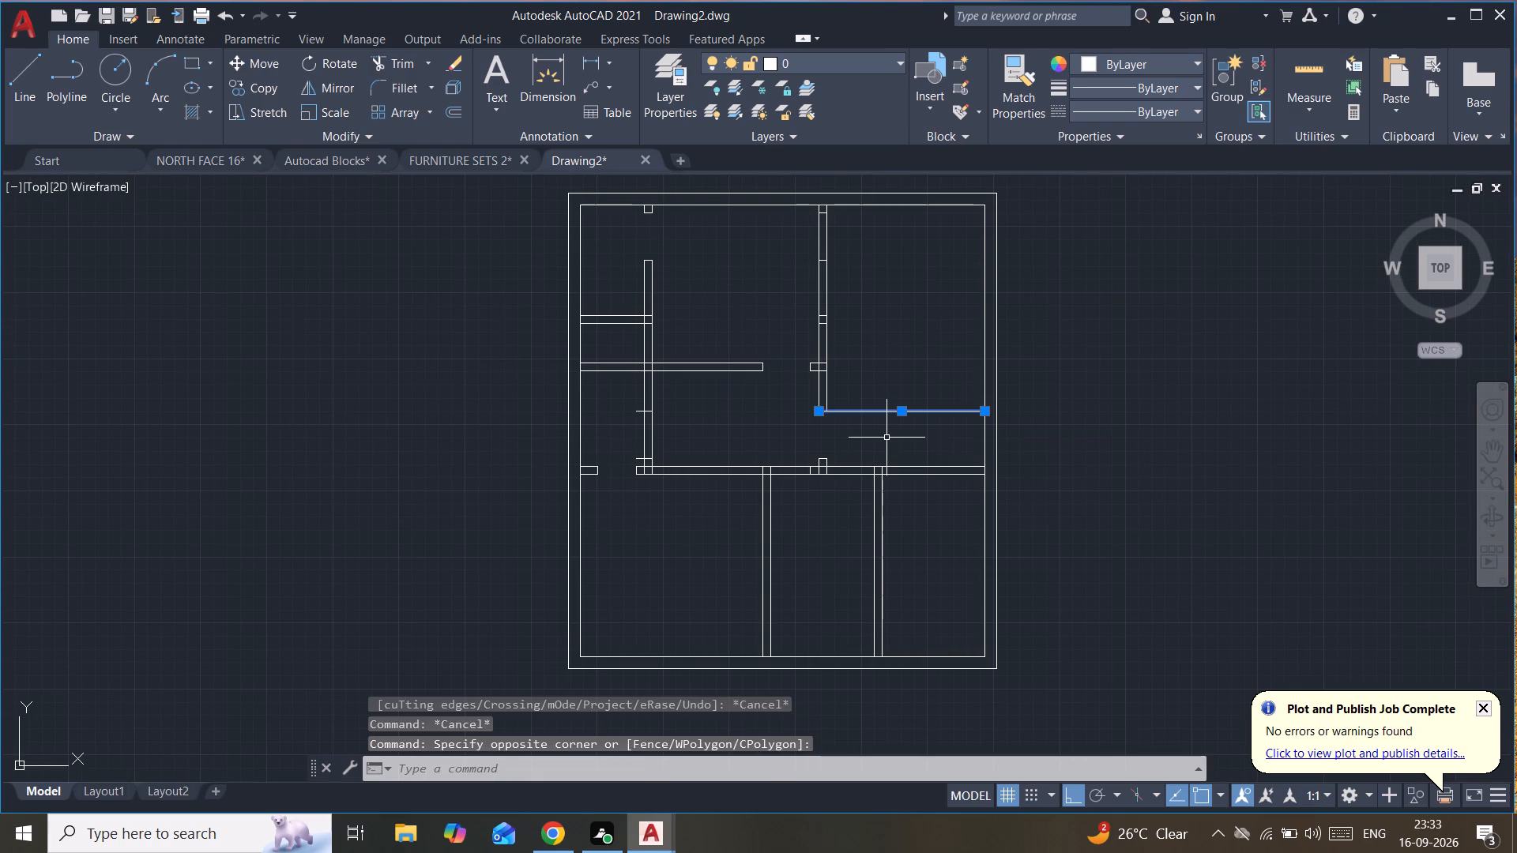
{"action": "key", "text": "Delete"}
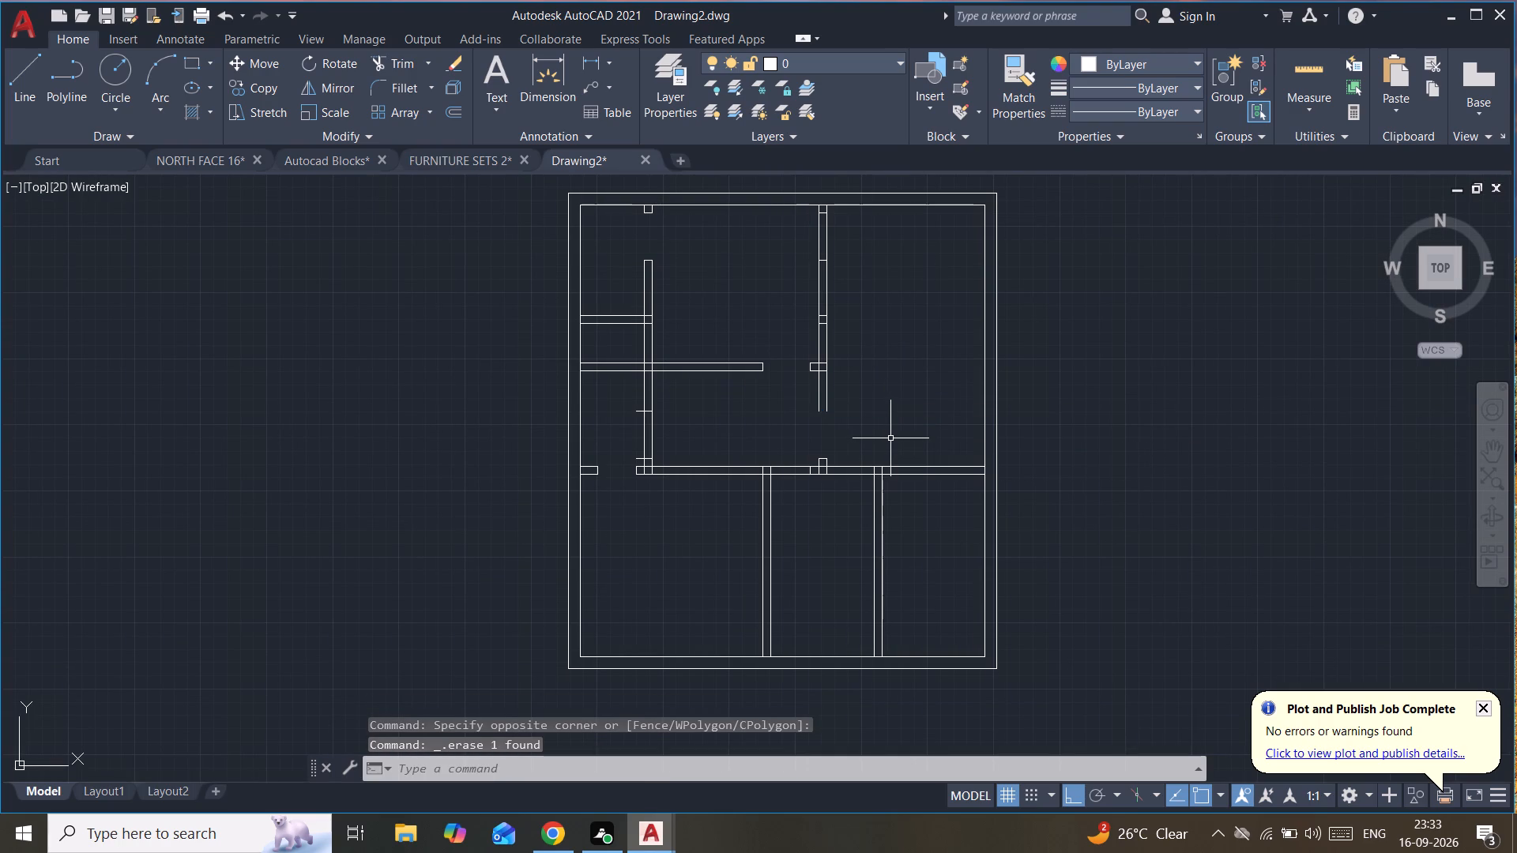
Trim the two open-ended central wall lines back to the short horizontal wall stub above the opening.
{"action": "middle_click_drag", "start_coordinate": [893, 438], "coordinate": [906, 407]}
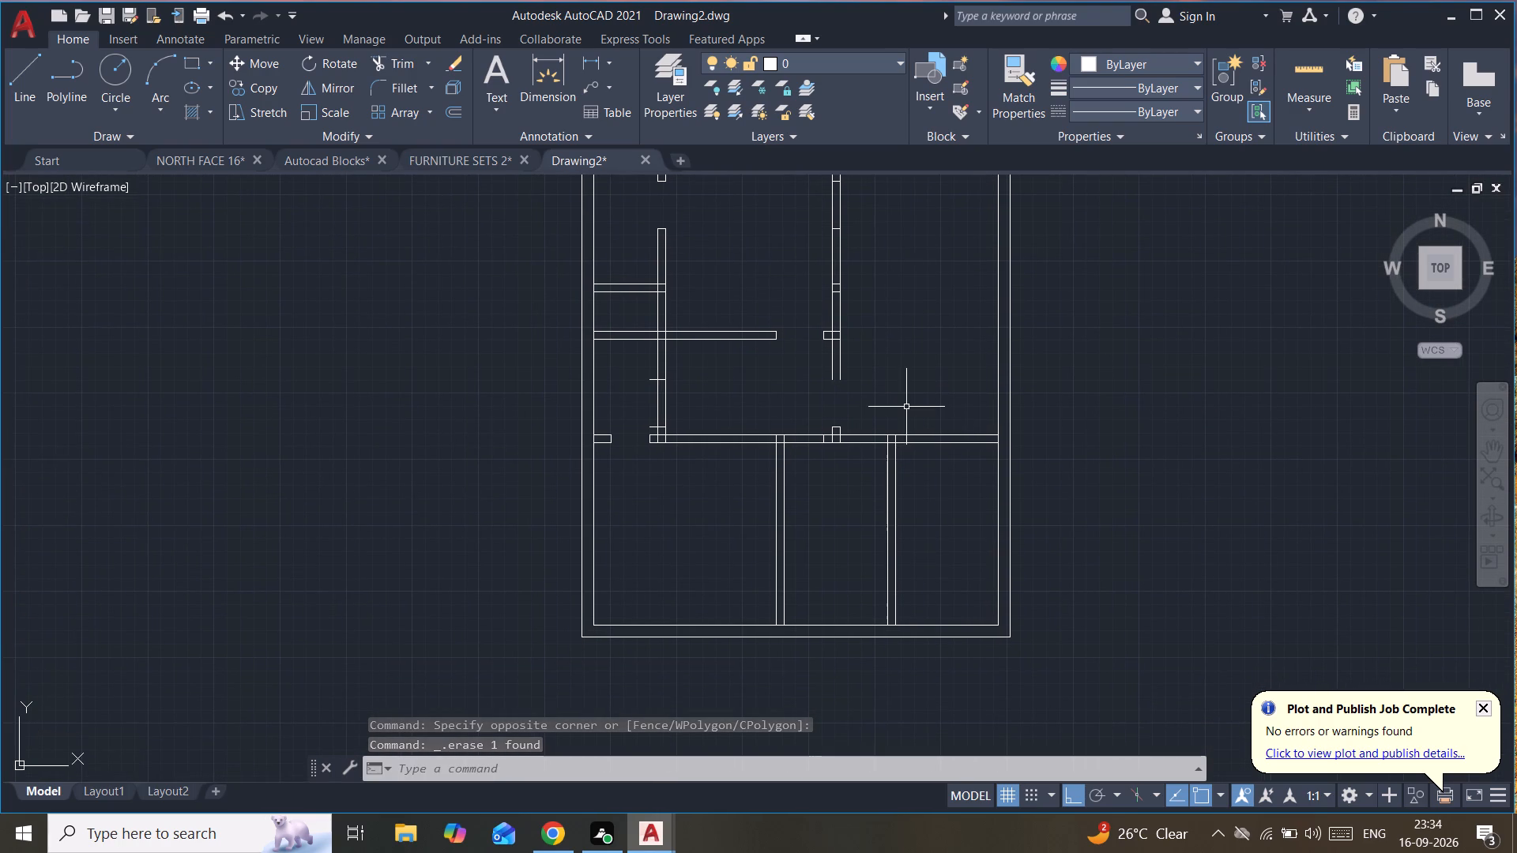
{"action": "scroll", "coordinate": [894, 372], "scroll_direction": "up", "scroll_amount": 2}
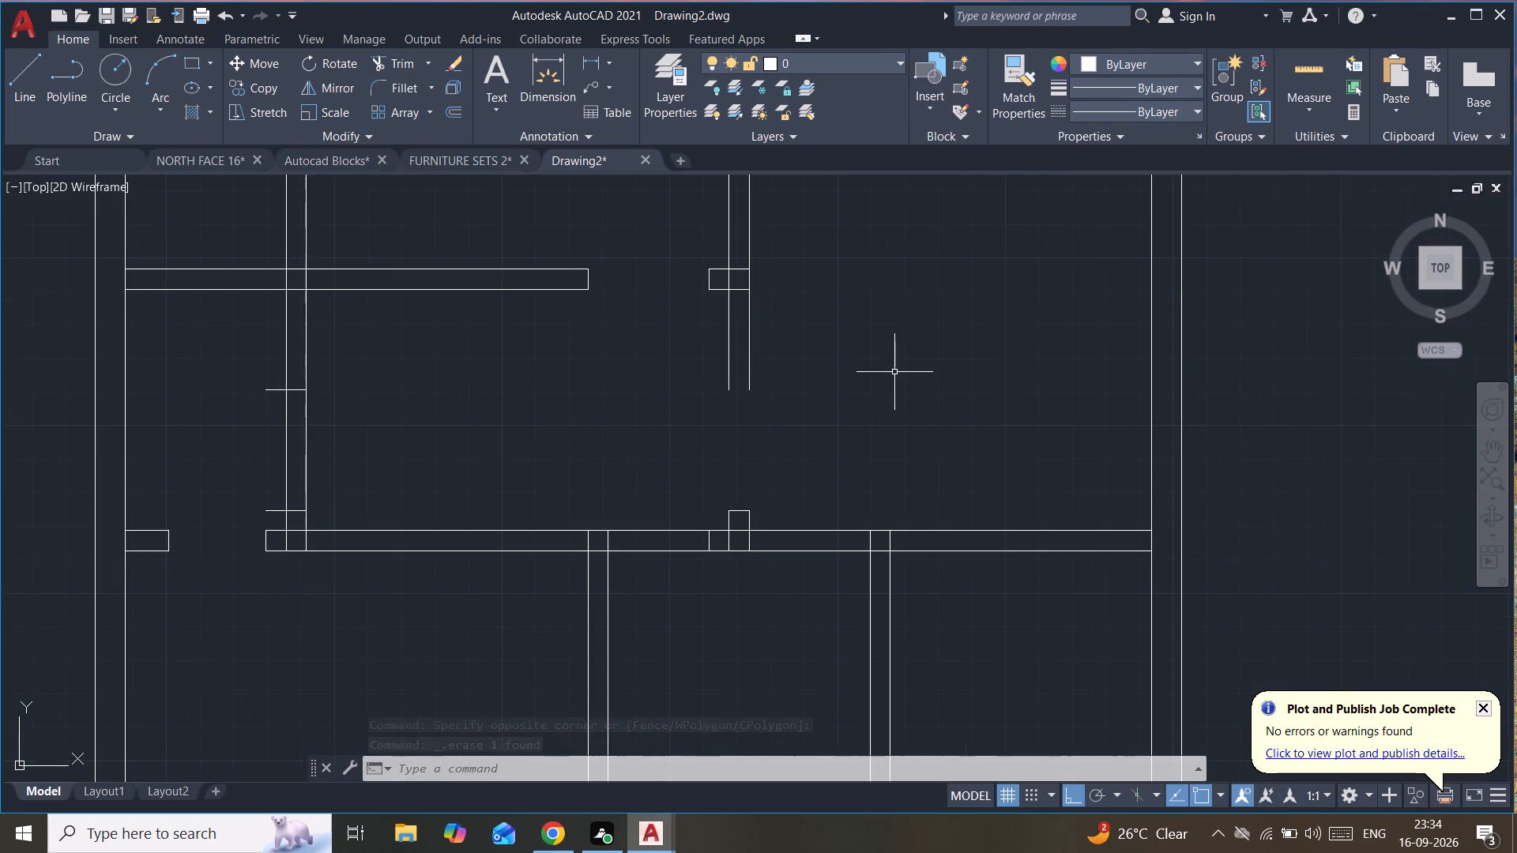
{"action": "type", "text": "tr"}
{"action": "key", "text": "Return"}
{"action": "left_click_drag", "start_coordinate": [891, 373], "coordinate": [671, 359]}
{"action": "key", "text": "Escape"}
{"action": "scroll", "coordinate": [668, 359], "scroll_direction": "down", "scroll_amount": 1}
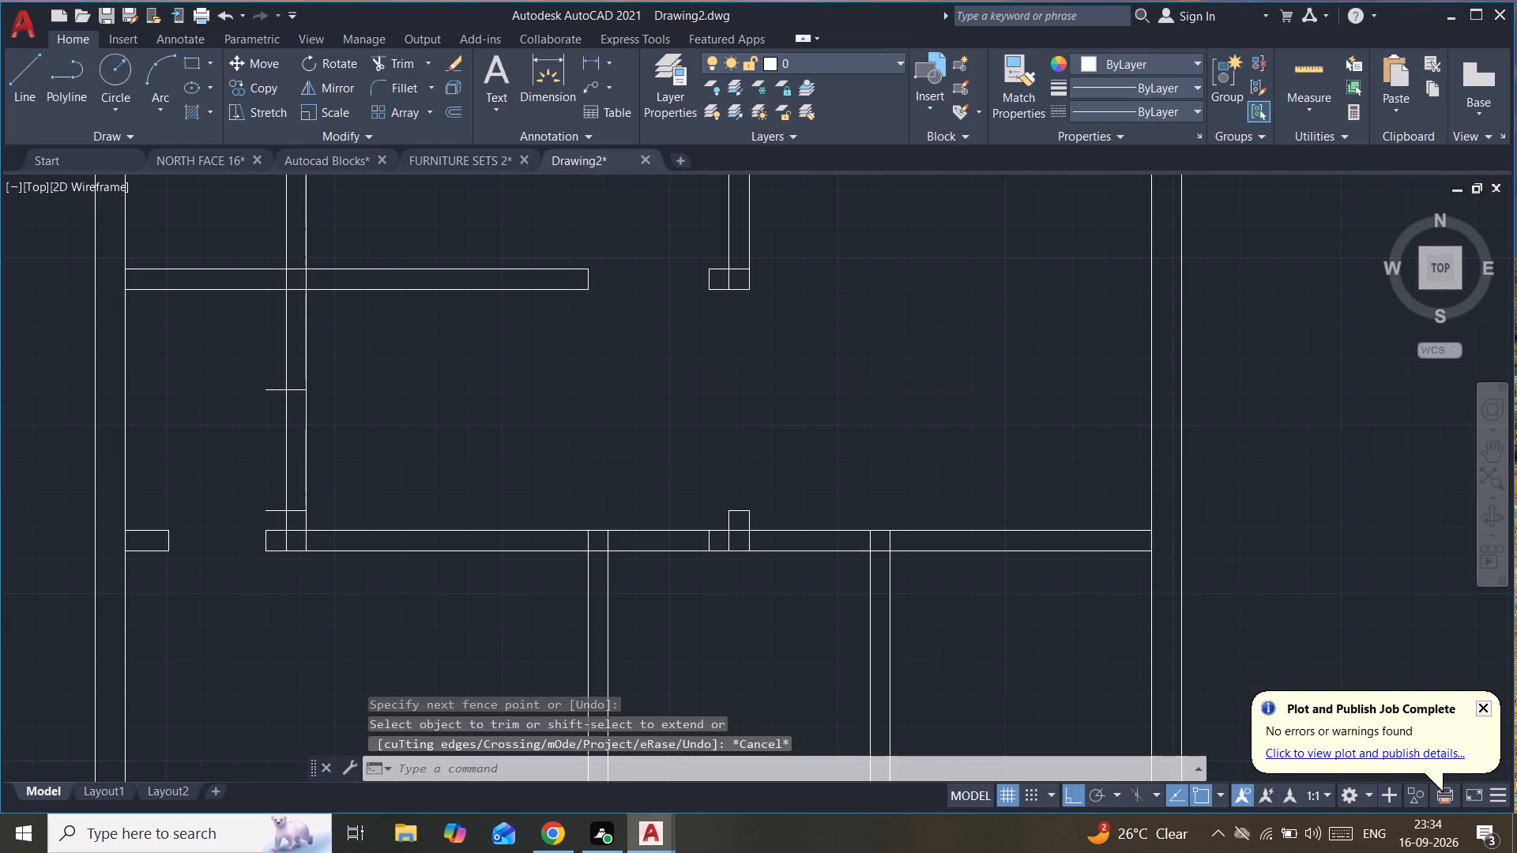
Extend the two open-ended horizontal wall lines across the gap to the stub at the foot of the central vertical wall.
{"action": "scroll", "coordinate": [668, 359], "scroll_direction": "down", "scroll_amount": 2}
{"action": "middle_click_drag", "start_coordinate": [668, 359], "coordinate": [690, 355]}
{"action": "scroll", "coordinate": [690, 355], "scroll_direction": "up", "scroll_amount": 1}
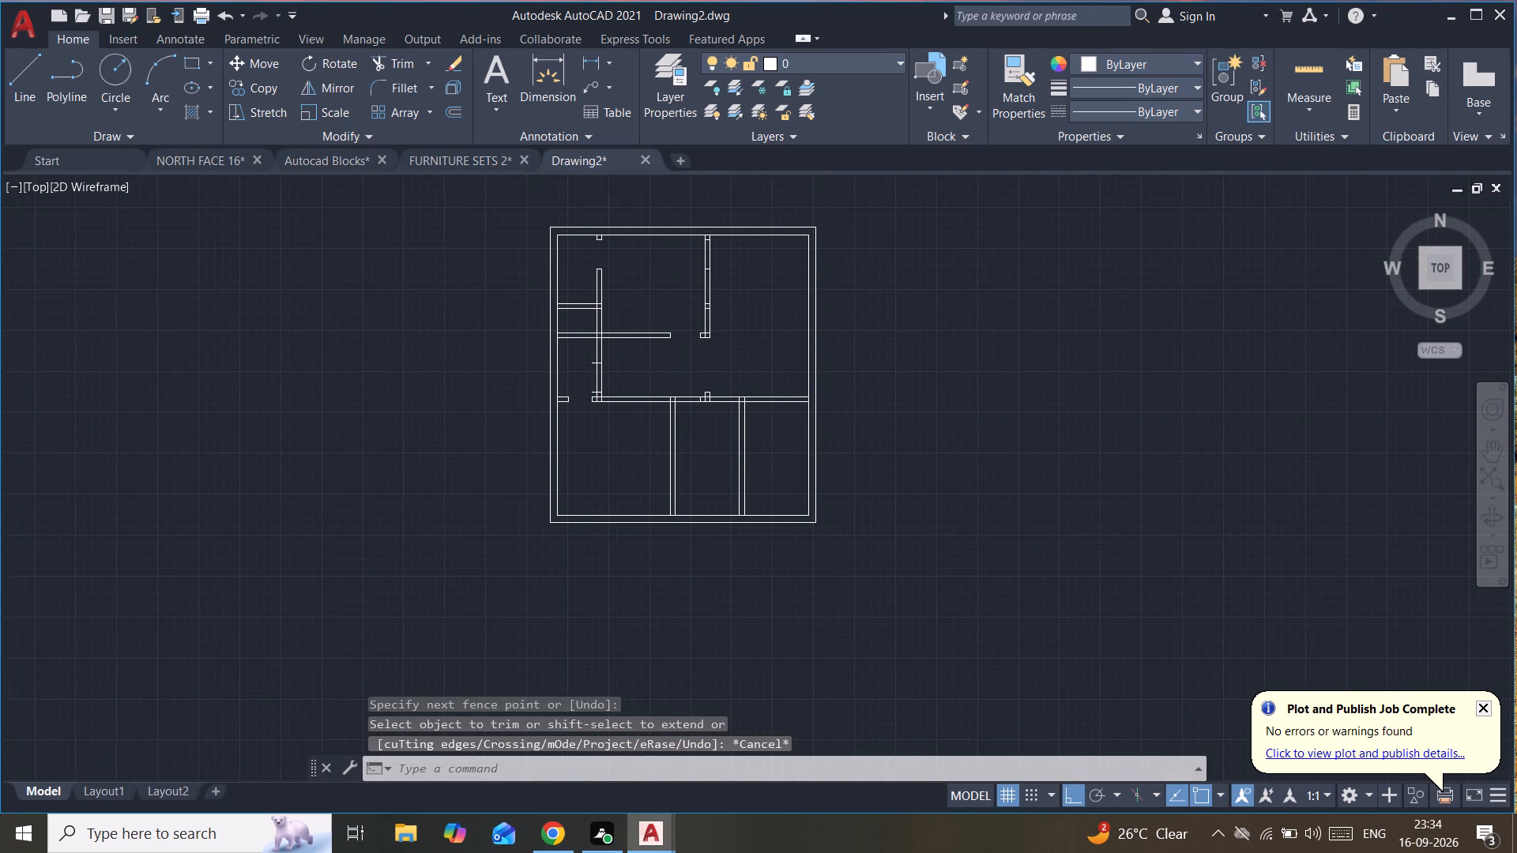
{"action": "type", "text": "ex"}
{"action": "key", "text": "Return"}
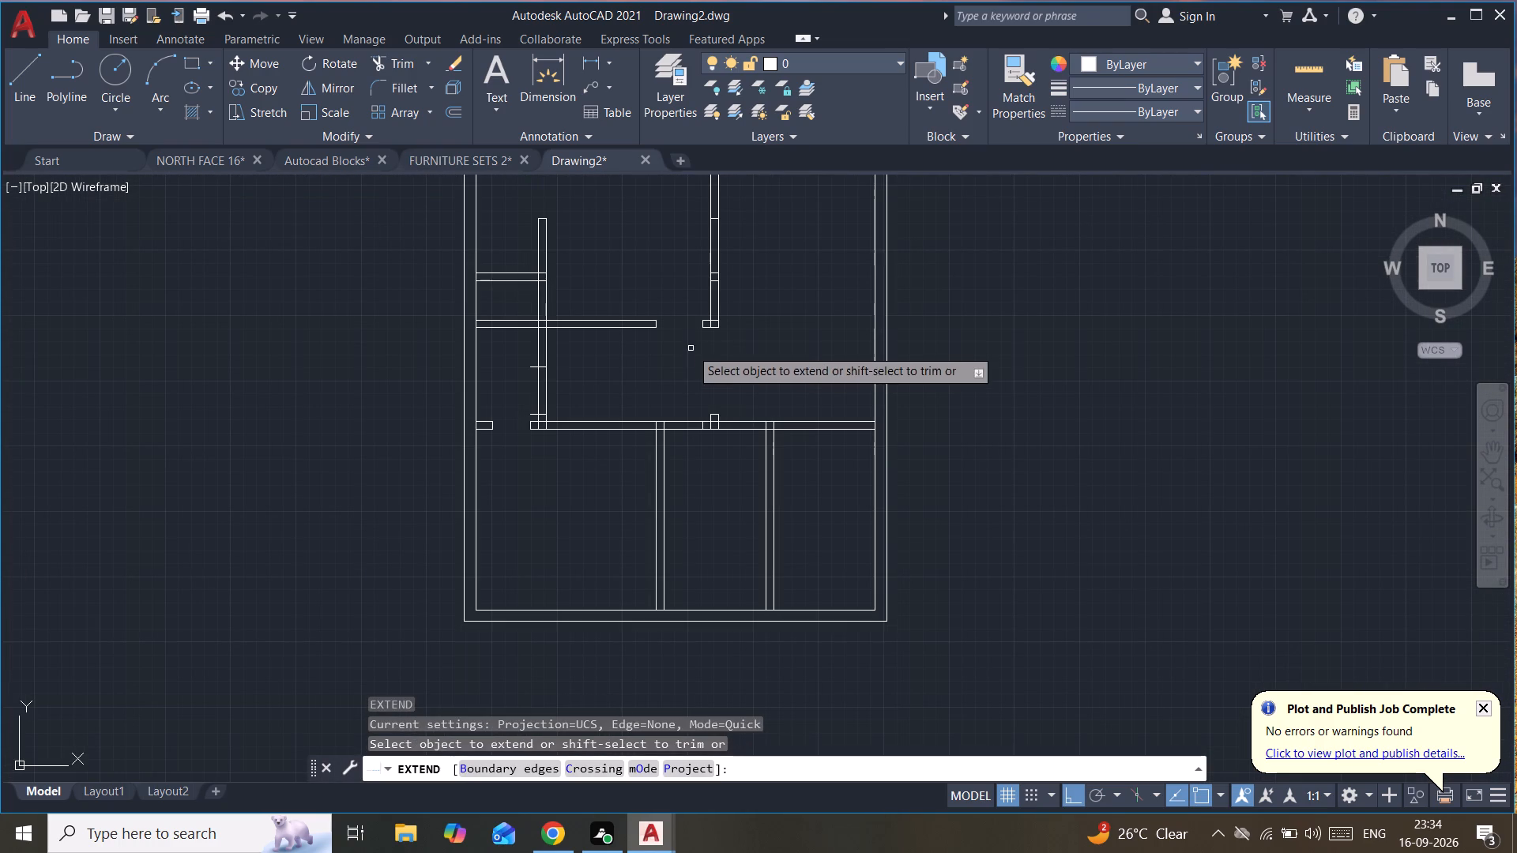
{"action": "left_click", "coordinate": [645, 319]}
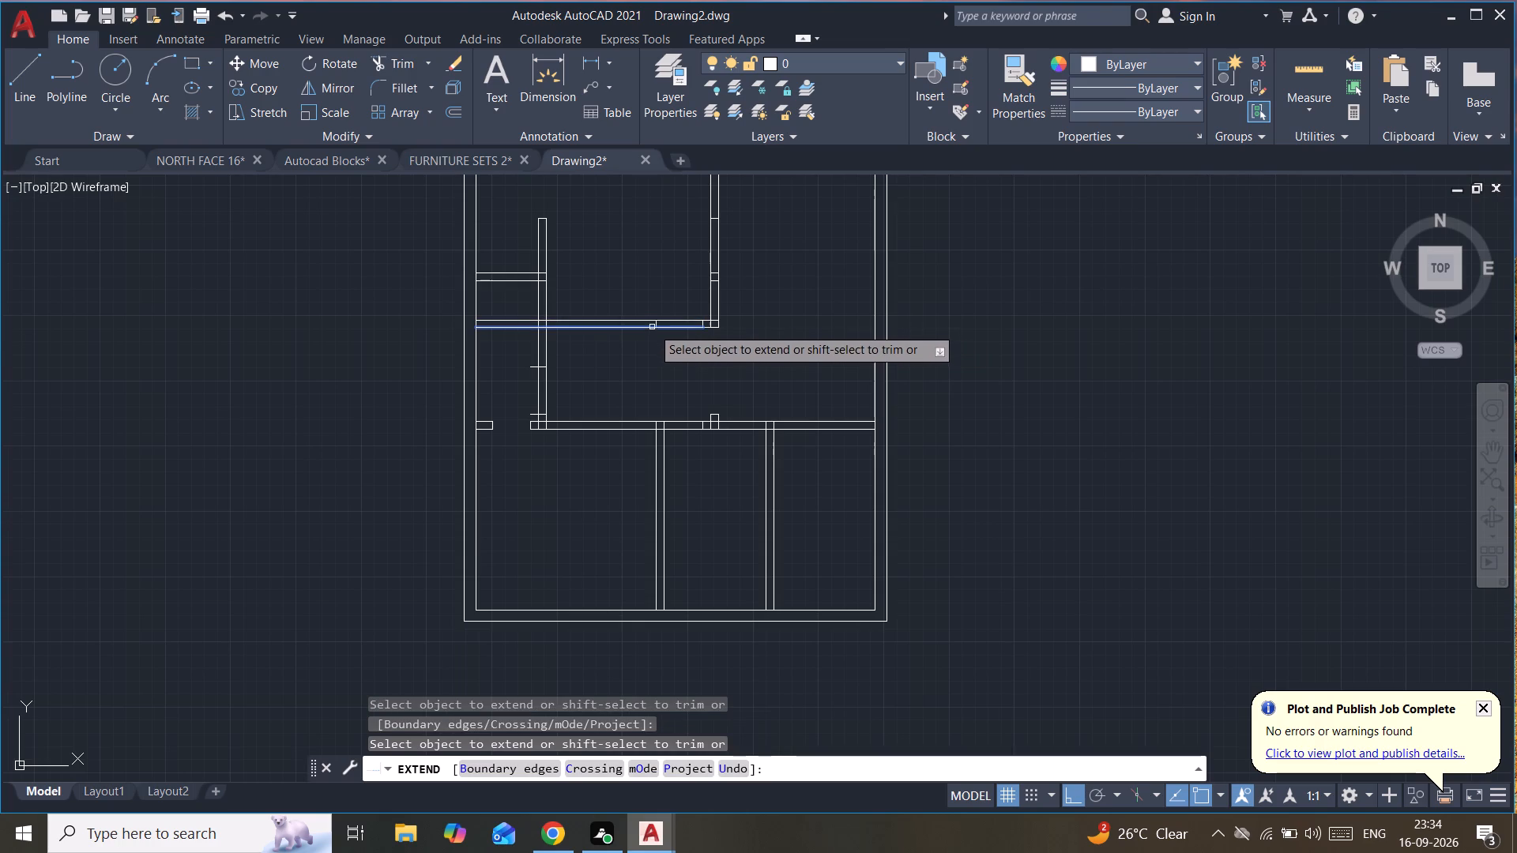
{"action": "left_click", "coordinate": [653, 329]}
{"action": "left_click", "coordinate": [638, 328]}
{"action": "key", "text": "Escape"}
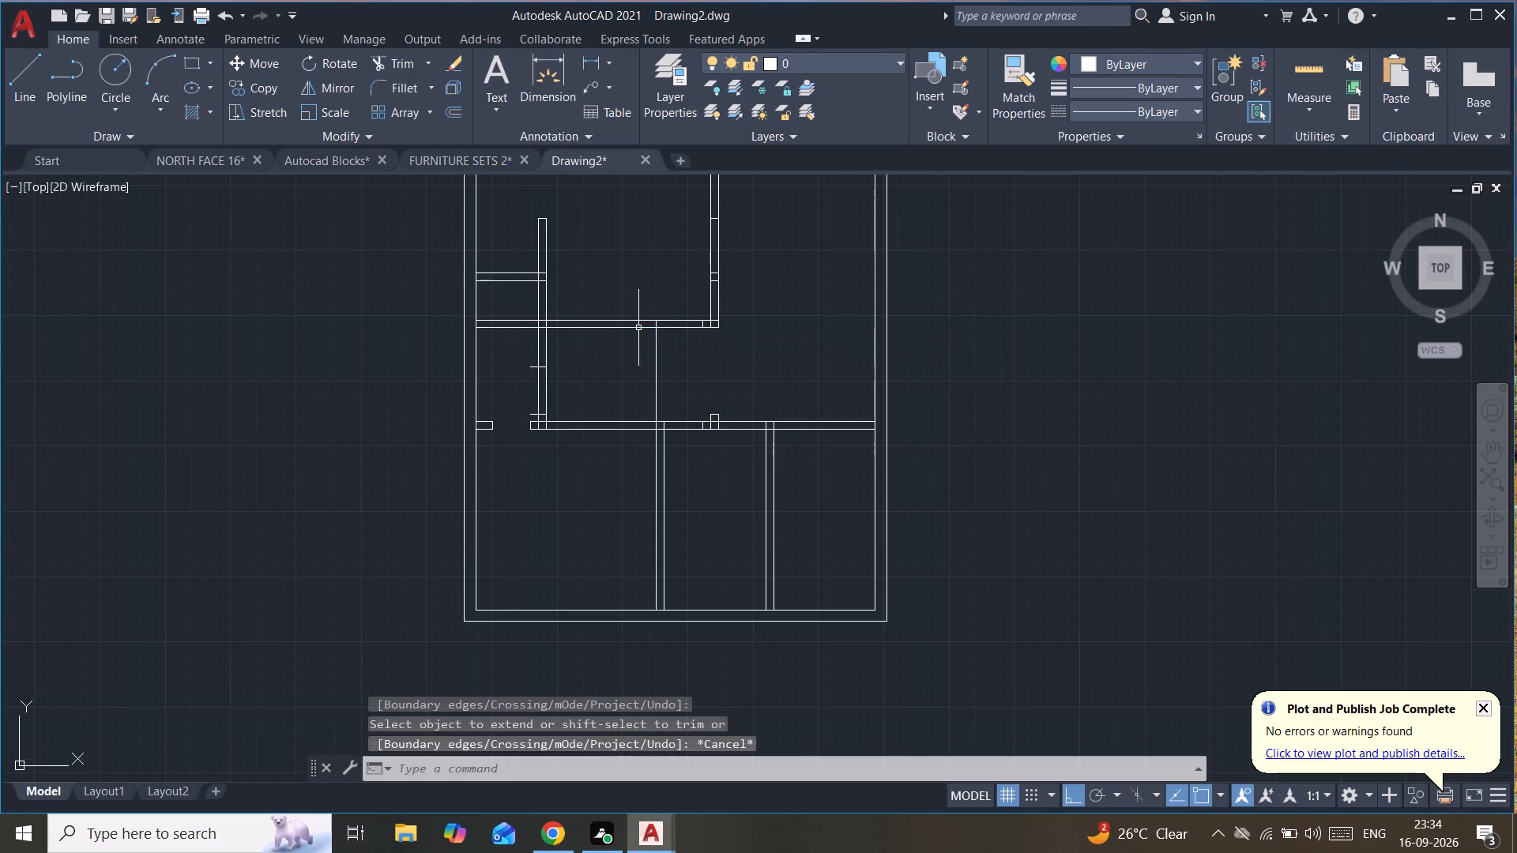
Trim away the stray vertical line running from the closed horizontal wall down to the lower horizontal wall.
{"action": "type", "text": "tr"}
{"action": "key", "text": "Return"}
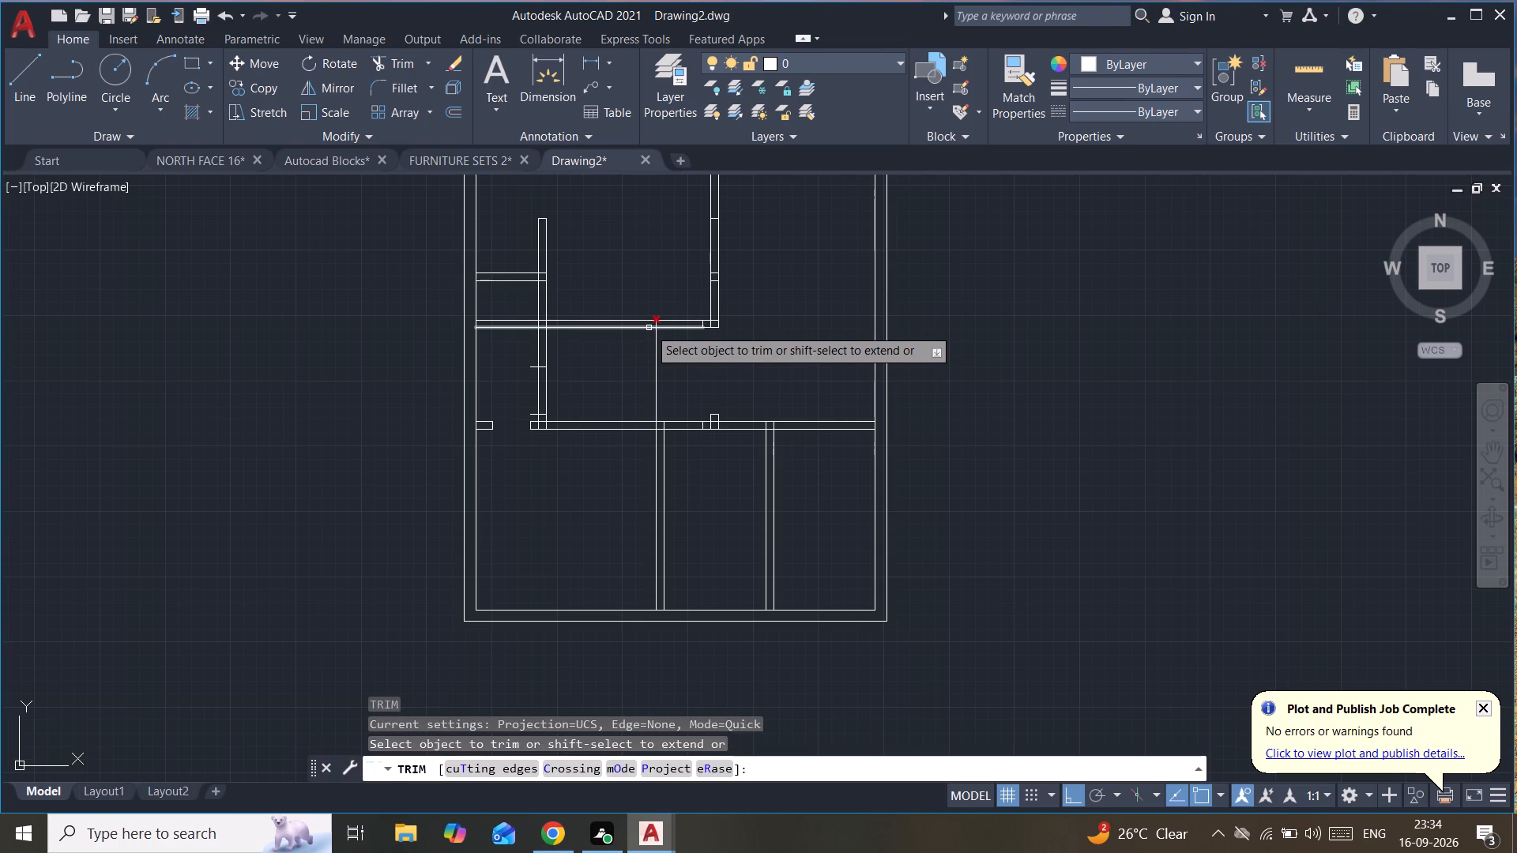
{"action": "left_click_drag", "start_coordinate": [649, 355], "coordinate": [712, 356]}
{"action": "key", "text": "Escape"}
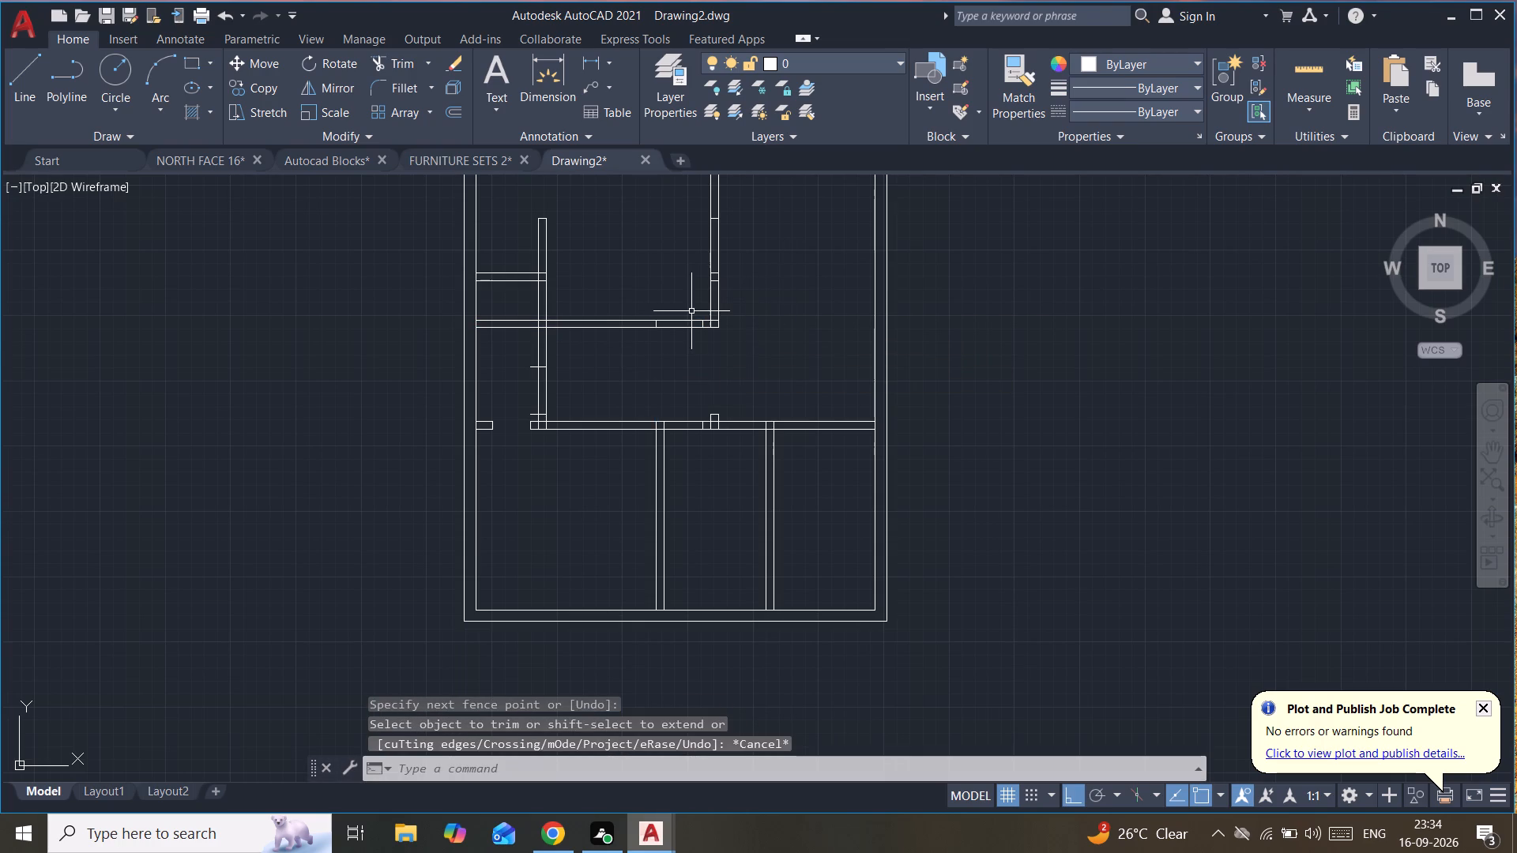
Offset the upper line of the closed horizontal wall 6" upward as a guide for the door opening.
{"action": "left_click", "coordinate": [685, 321]}
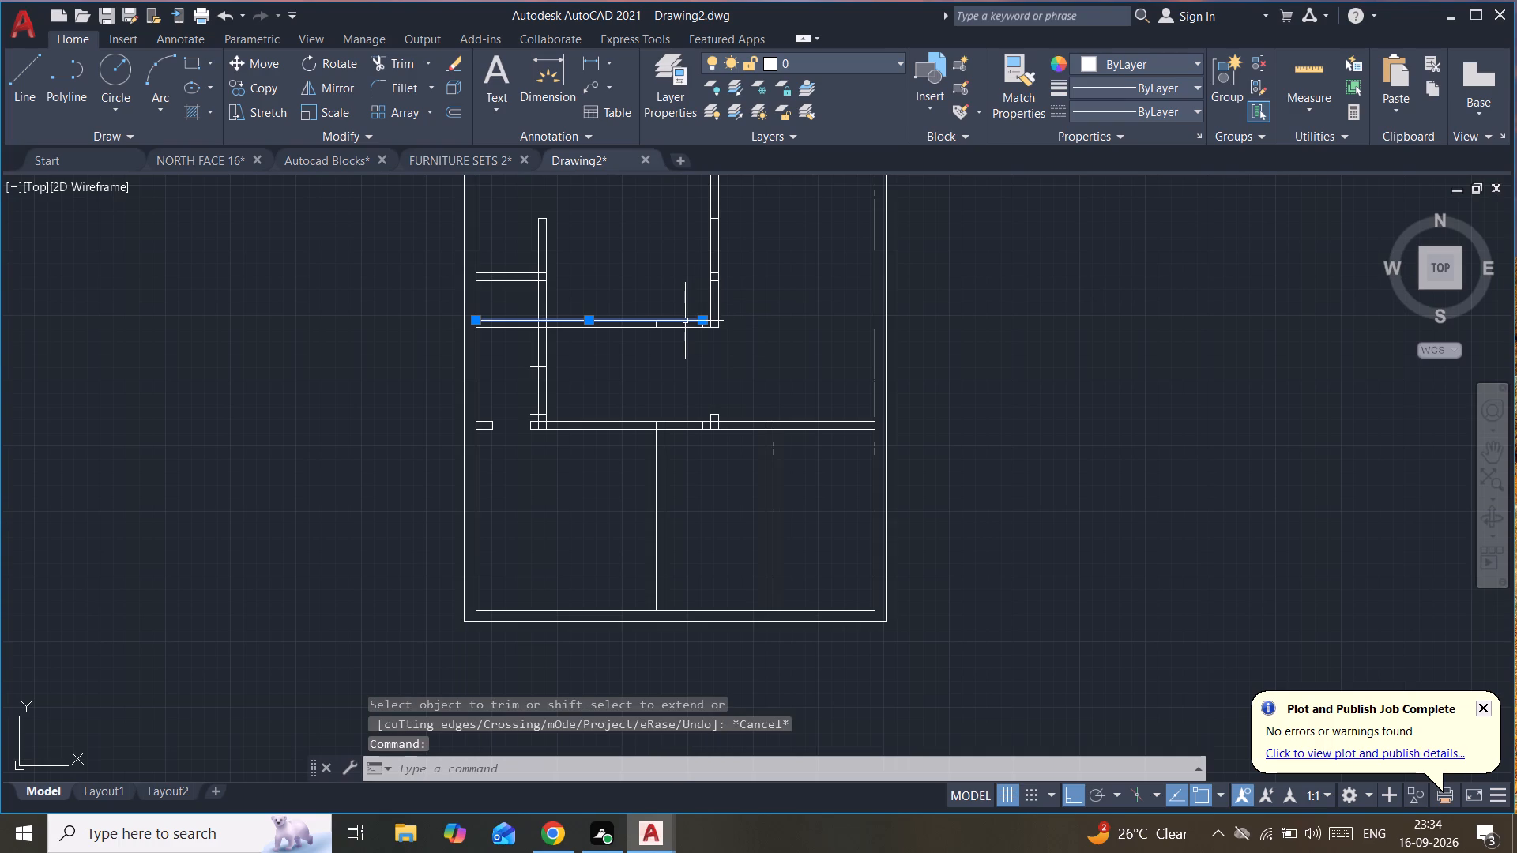
{"action": "type", "text": "of"}
{"action": "key", "text": "Return"}
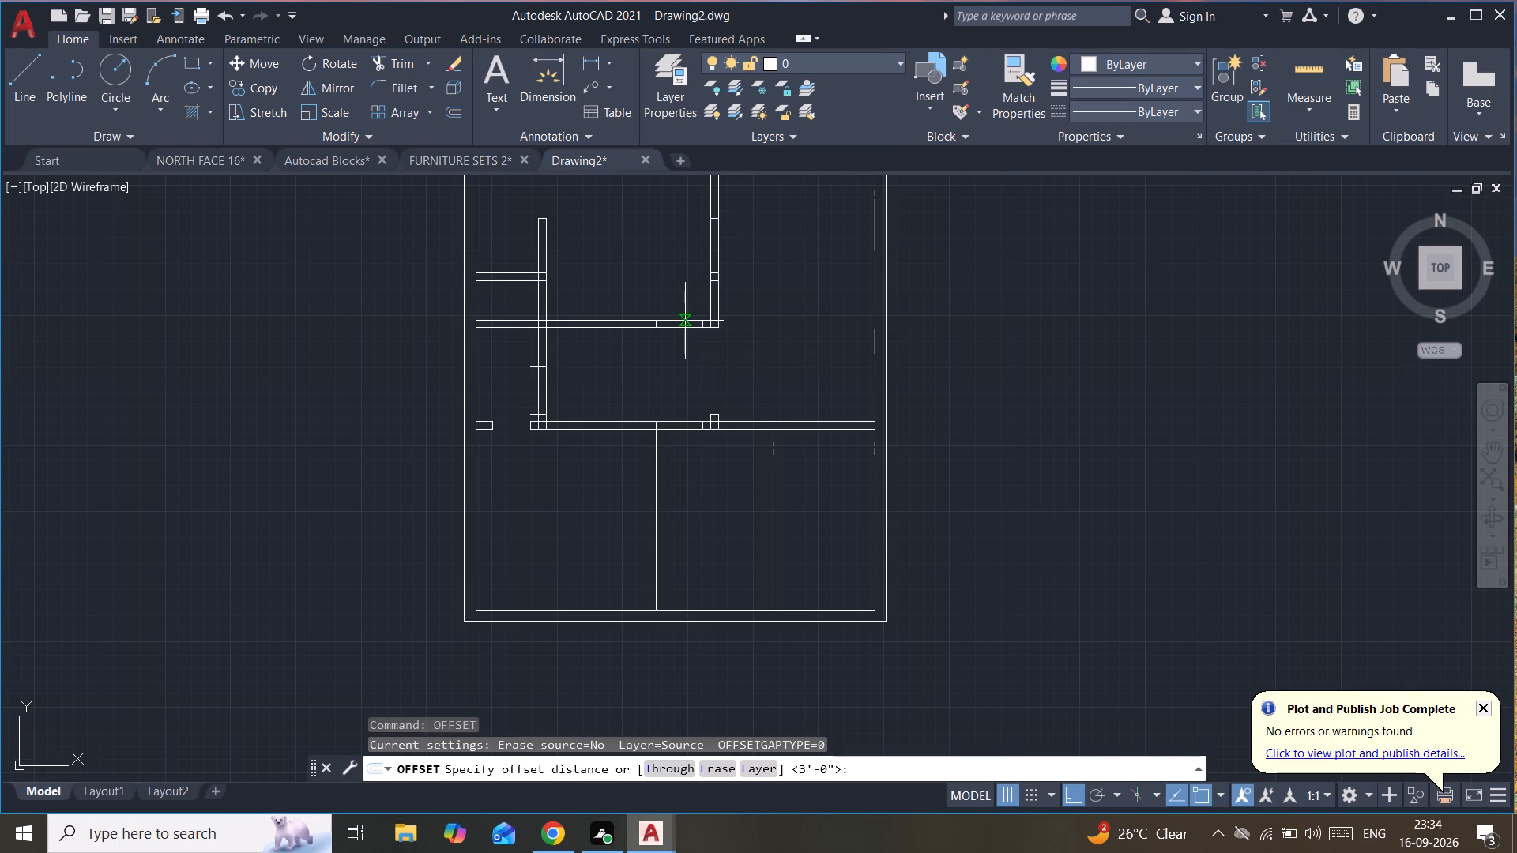
{"action": "type", "text": "6\""}
{"action": "key", "text": "Return"}
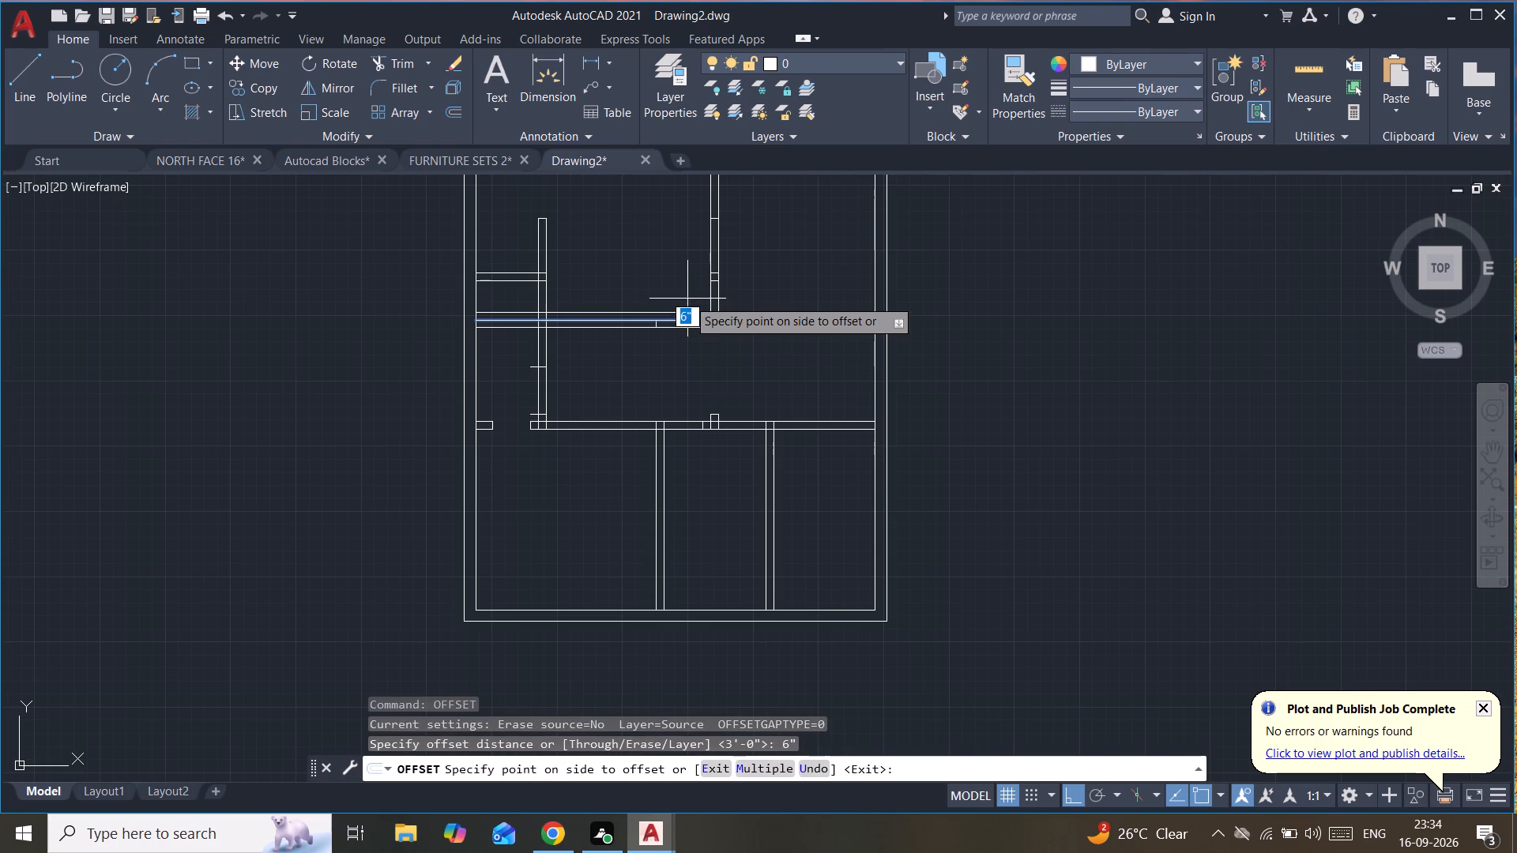
{"action": "left_click", "coordinate": [687, 299]}
{"action": "middle_click_drag", "start_coordinate": [689, 299], "coordinate": [698, 445]}
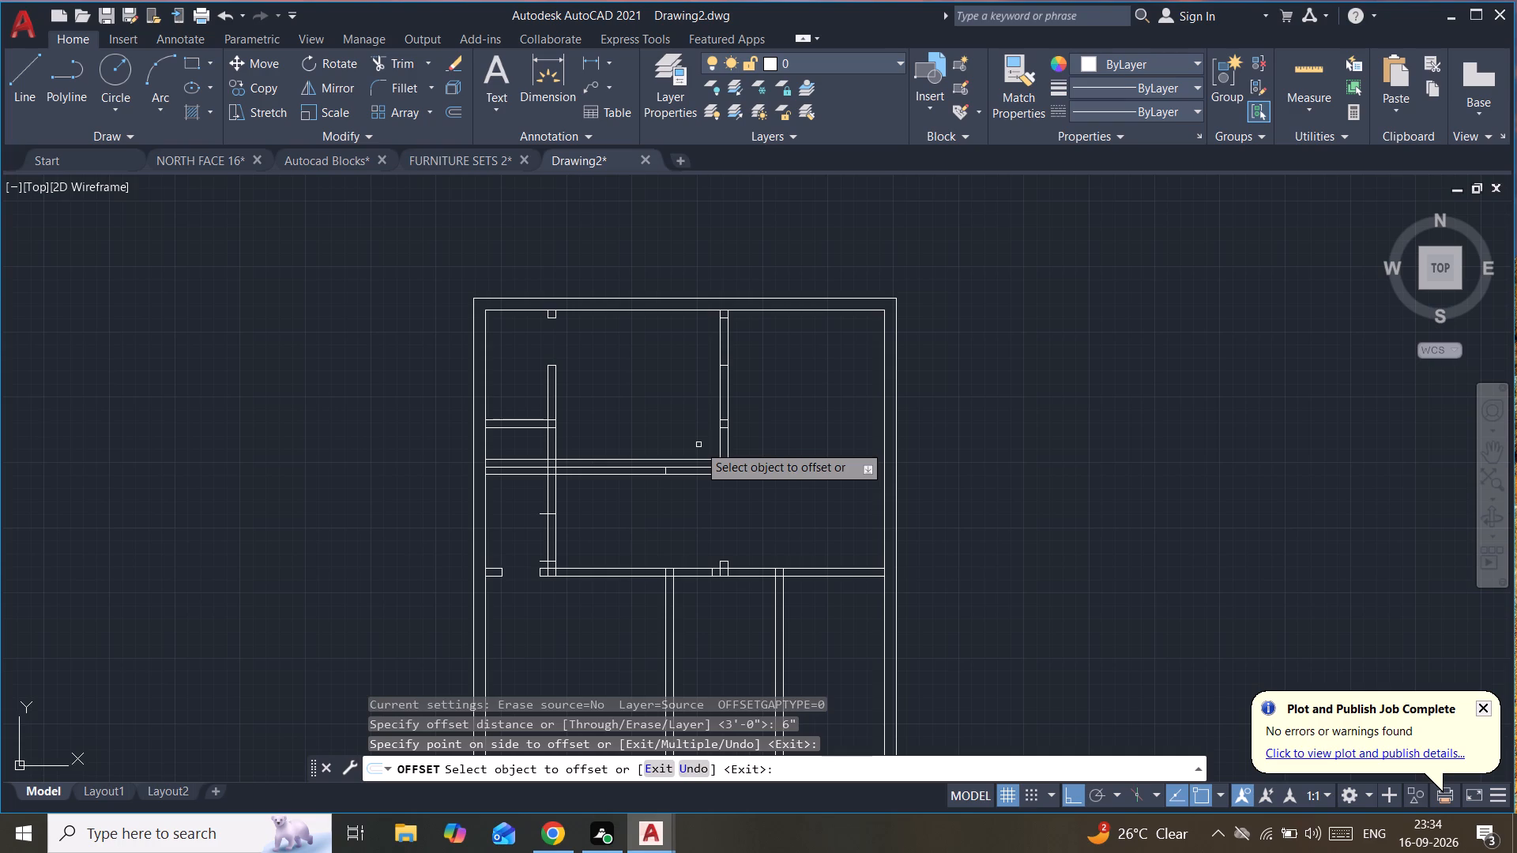
{"action": "key", "text": "Escape"}
Offset the new horizontal guide line 3' further up to mark the other side of the door opening.
{"action": "scroll", "coordinate": [681, 459], "scroll_direction": "up", "scroll_amount": 1}
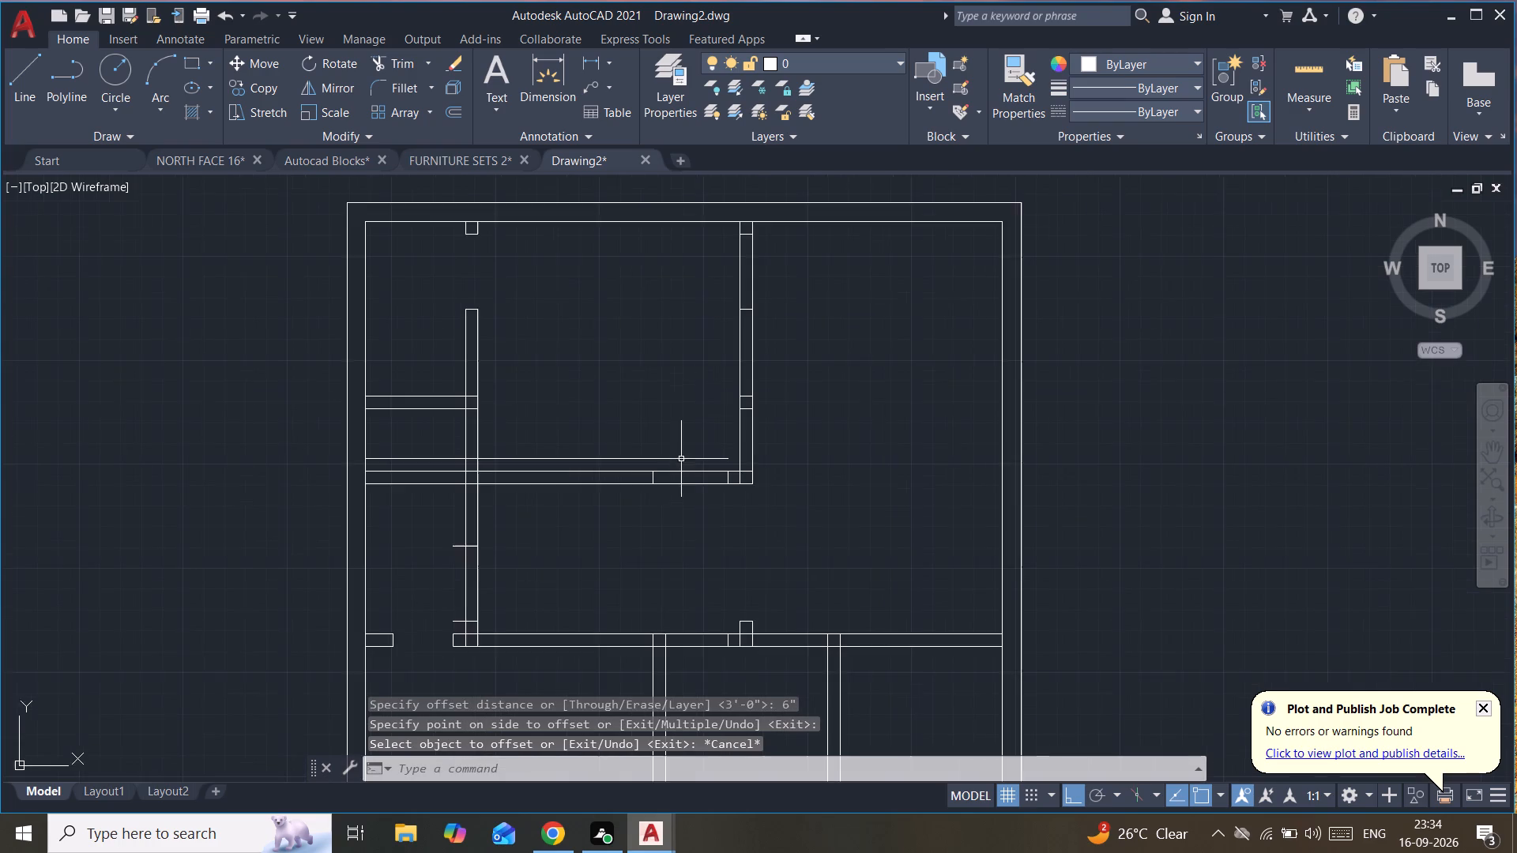
{"action": "scroll", "coordinate": [681, 459], "scroll_direction": "up", "scroll_amount": 1}
{"action": "middle_click", "coordinate": [681, 459]}
{"action": "left_click", "coordinate": [695, 442]}
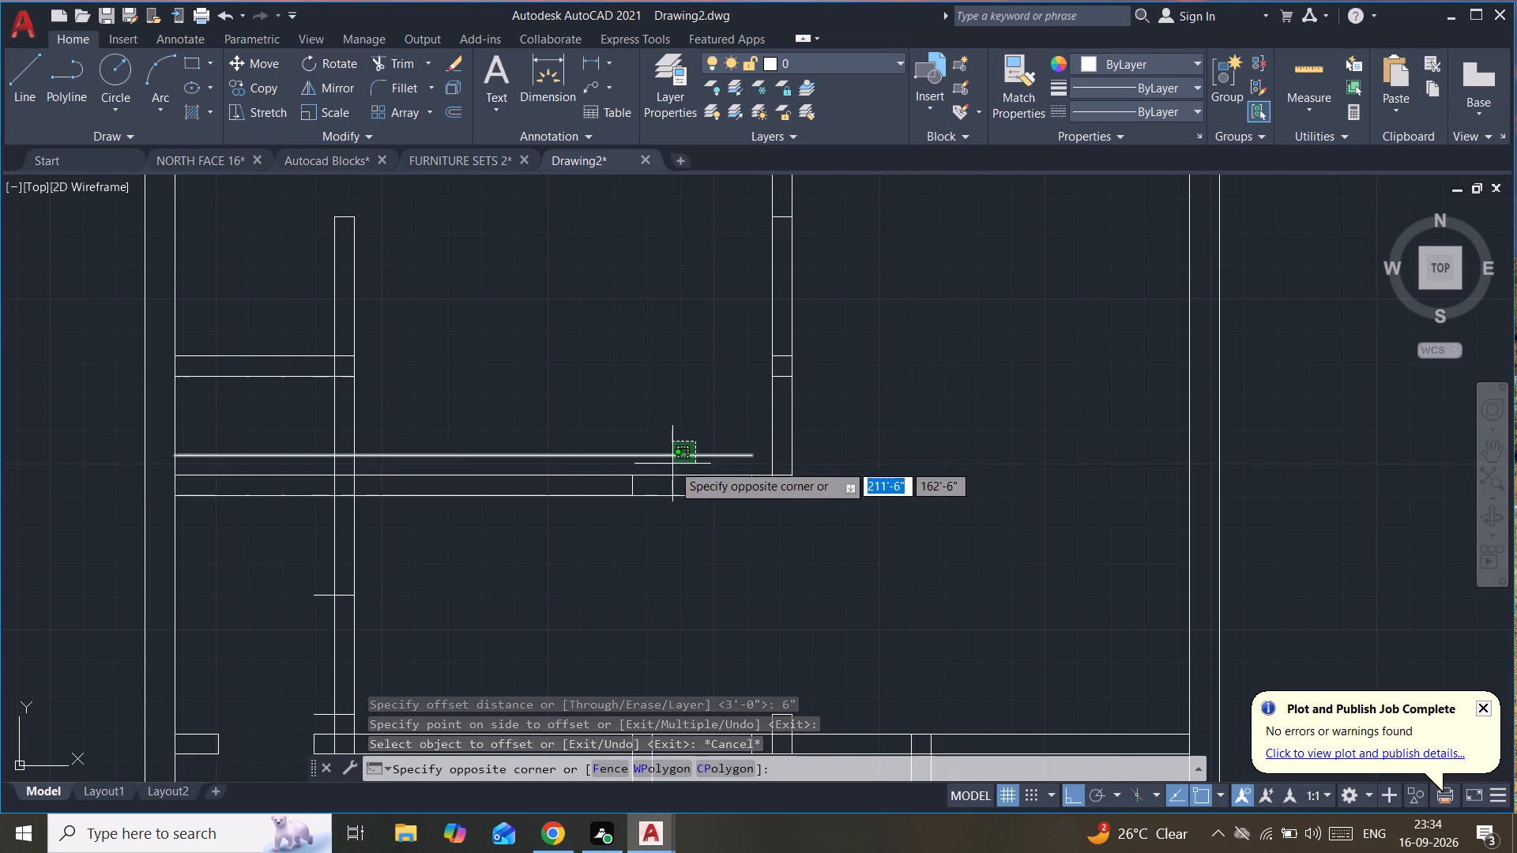
{"action": "left_click", "coordinate": [672, 464]}
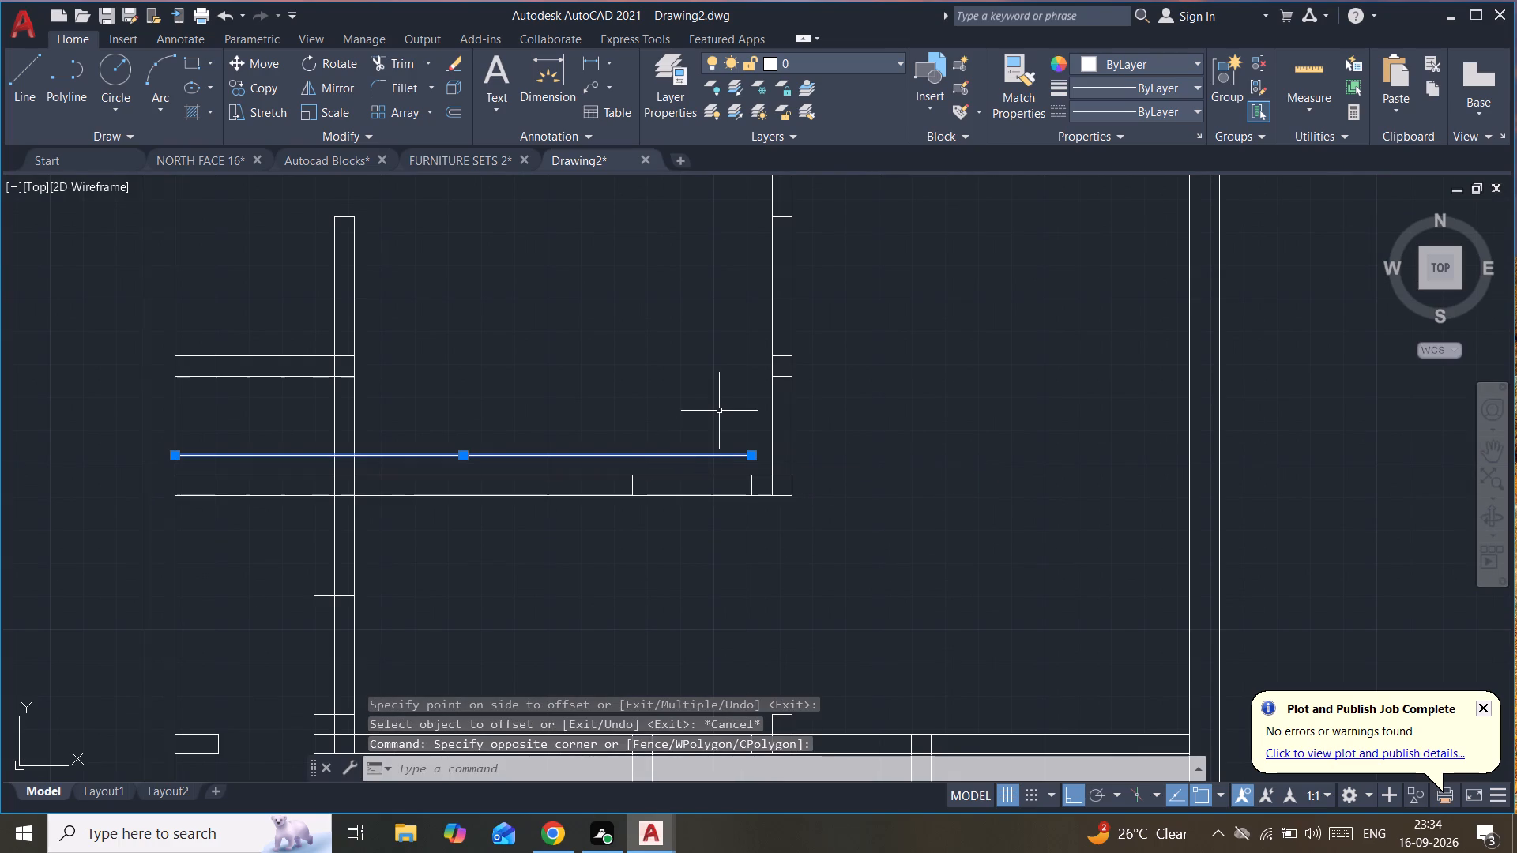
{"action": "type", "text": "of"}
{"action": "key", "text": "Return"}
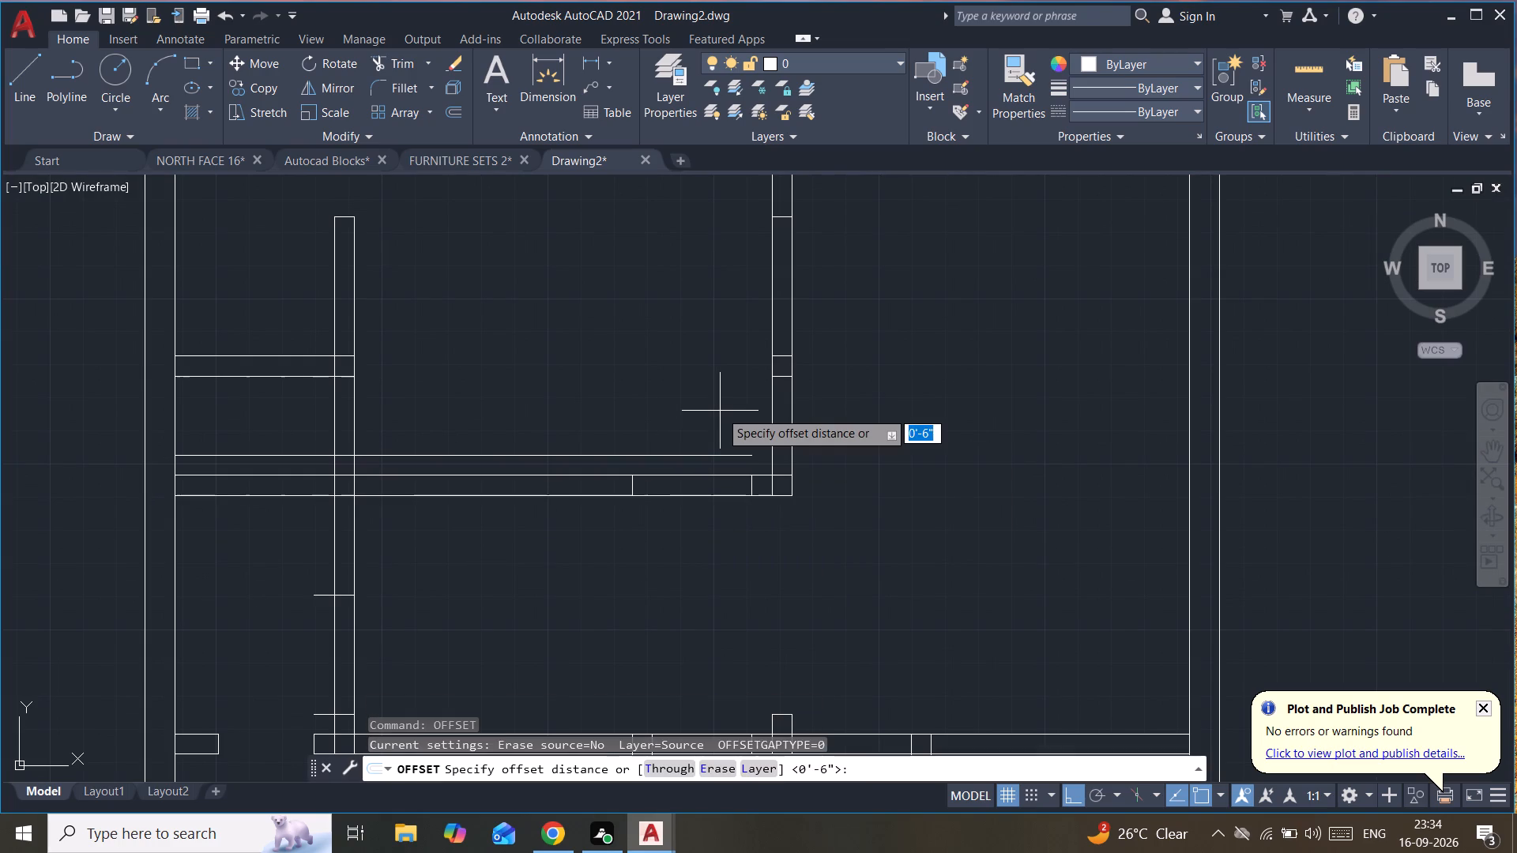
{"action": "type", "text": "3'"}
{"action": "key", "text": "Return"}
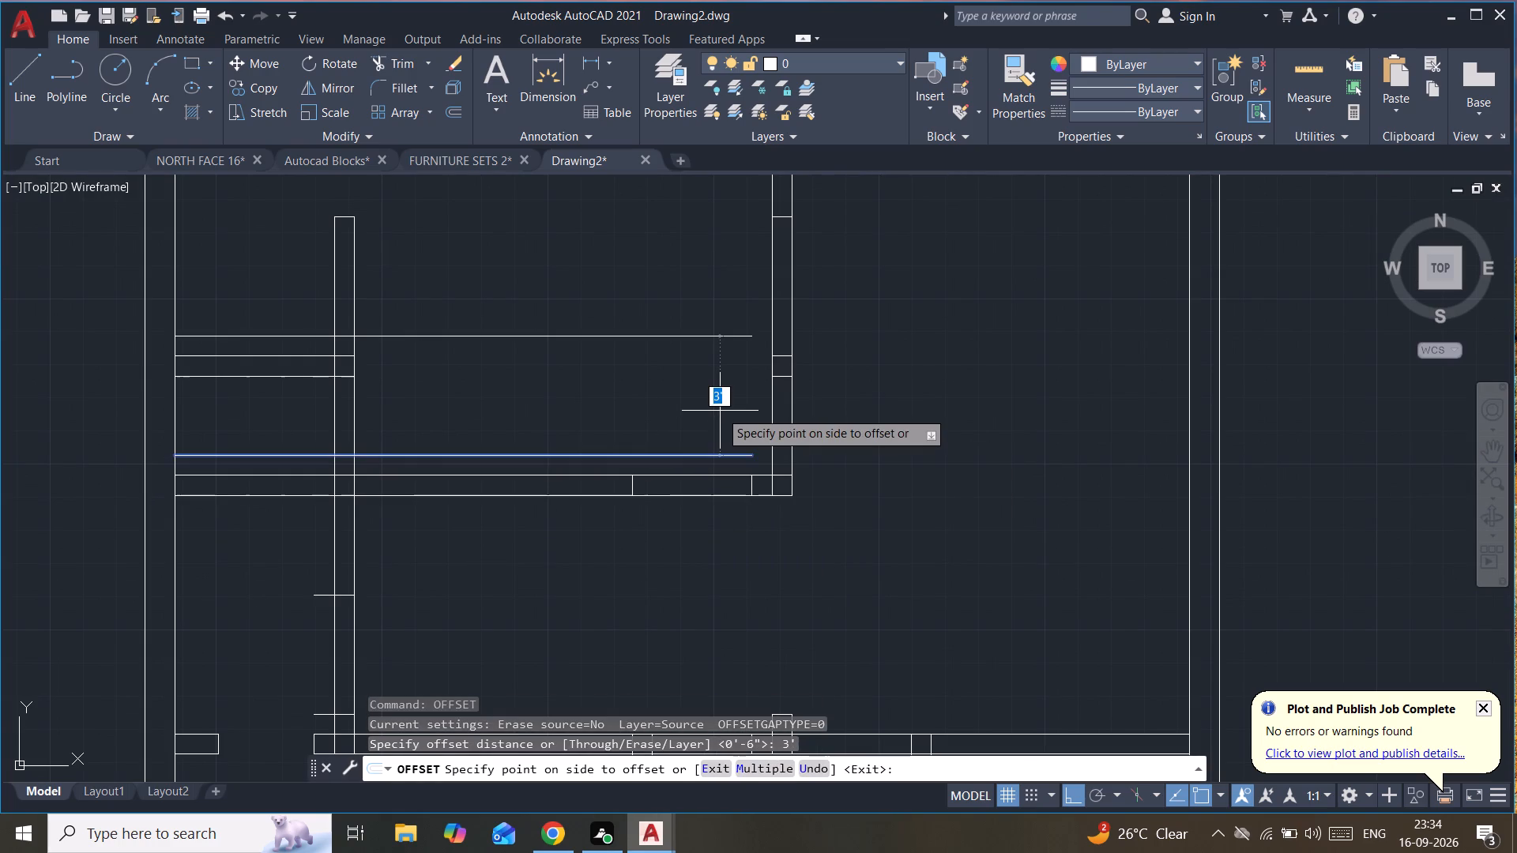
{"action": "left_click", "coordinate": [720, 409]}
{"action": "key", "text": "Escape"}
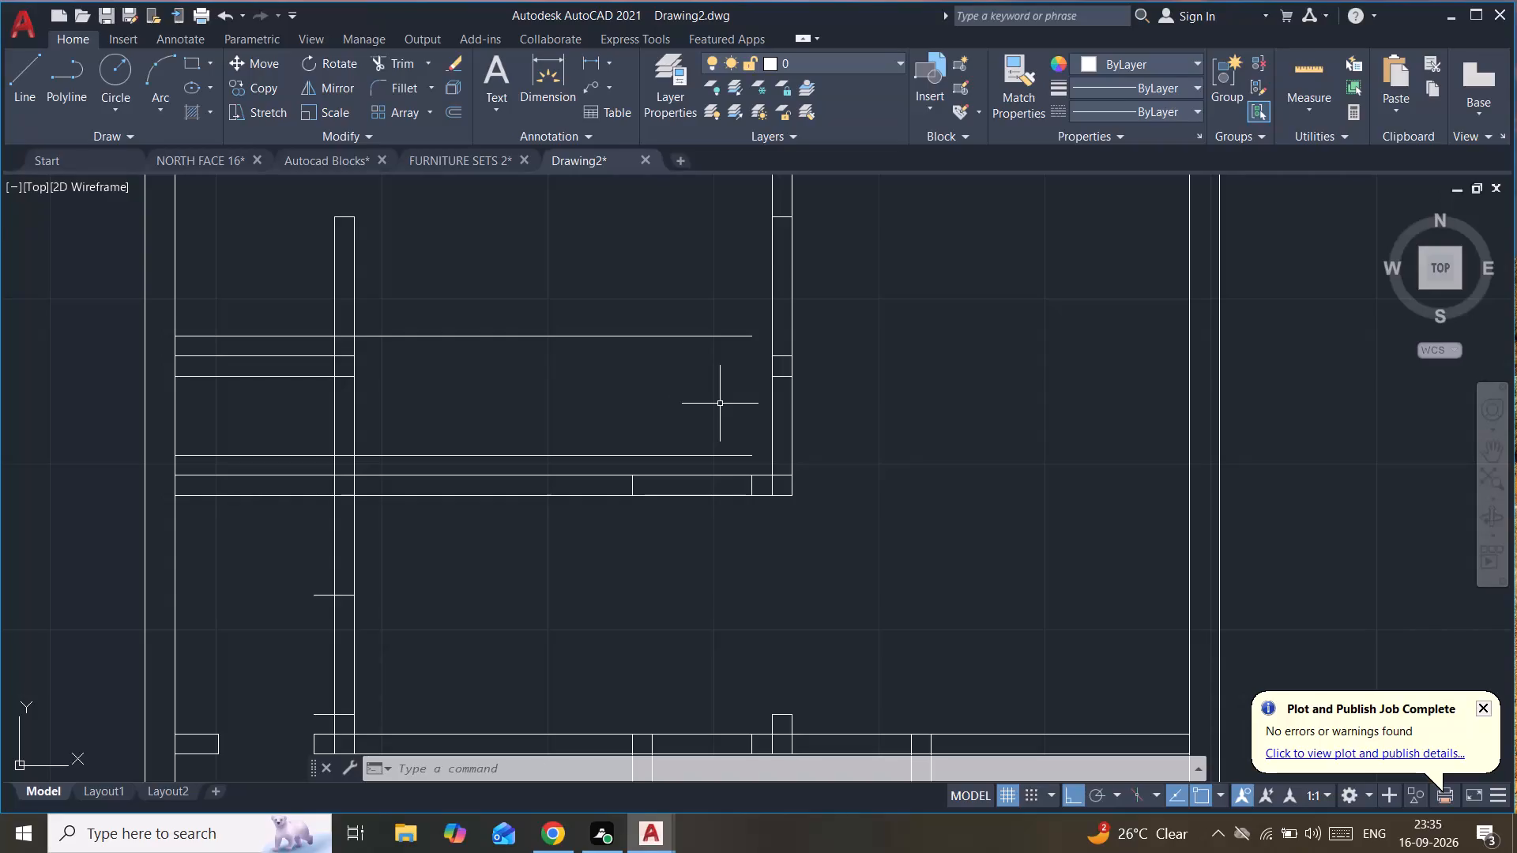
Extend the two horizontal guide lines to the central vertical wall.
{"action": "scroll", "coordinate": [698, 379], "scroll_direction": "down", "scroll_amount": 1}
{"action": "middle_click_drag", "start_coordinate": [698, 379], "coordinate": [733, 425]}
{"action": "type", "text": "ex"}
{"action": "key", "text": "Return"}
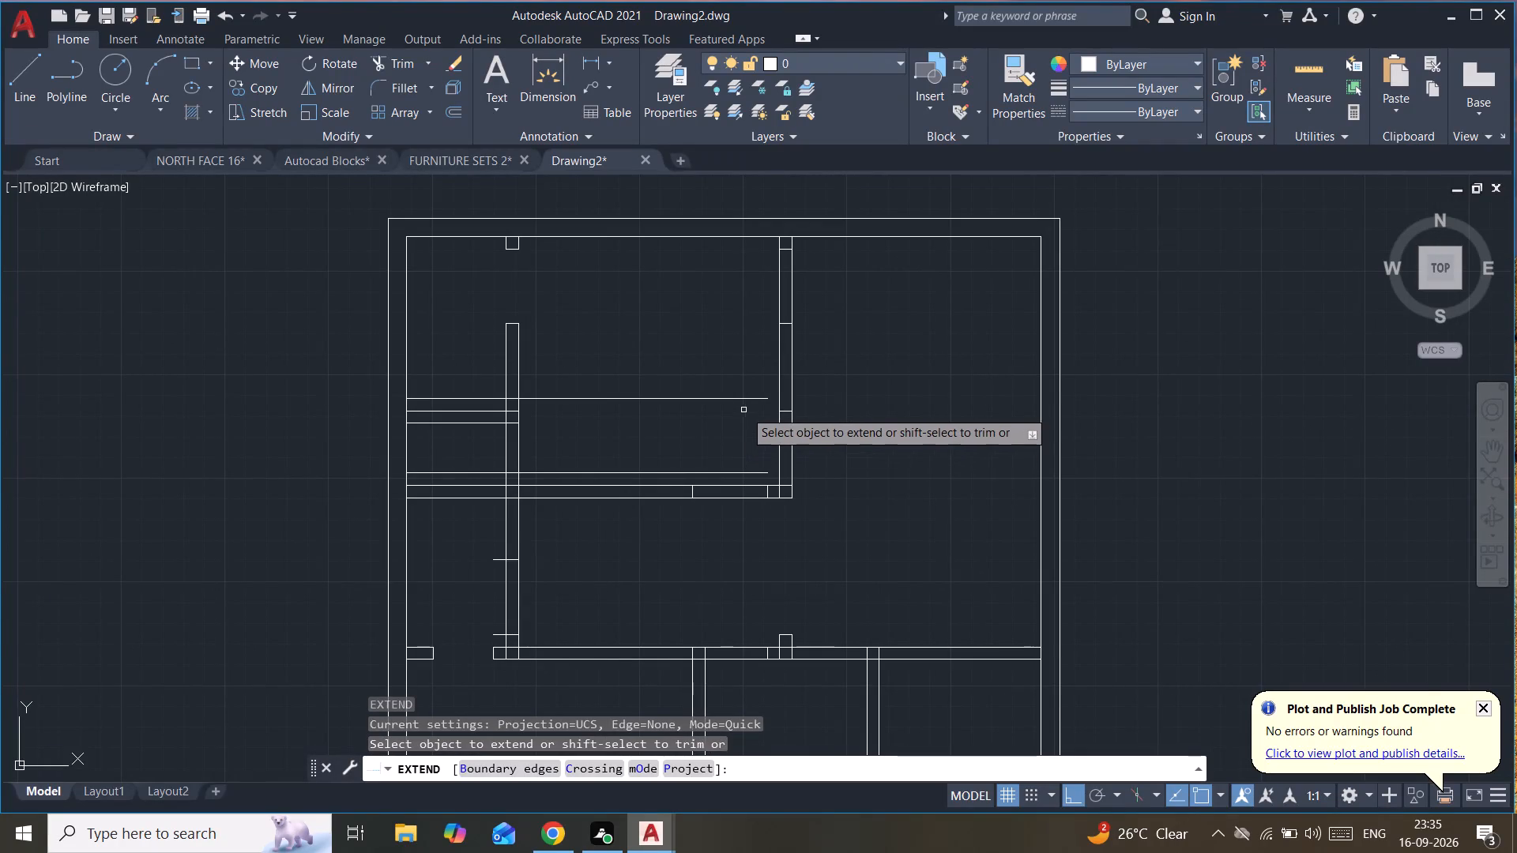
{"action": "left_click", "coordinate": [764, 396]}
{"action": "left_click", "coordinate": [775, 396]}
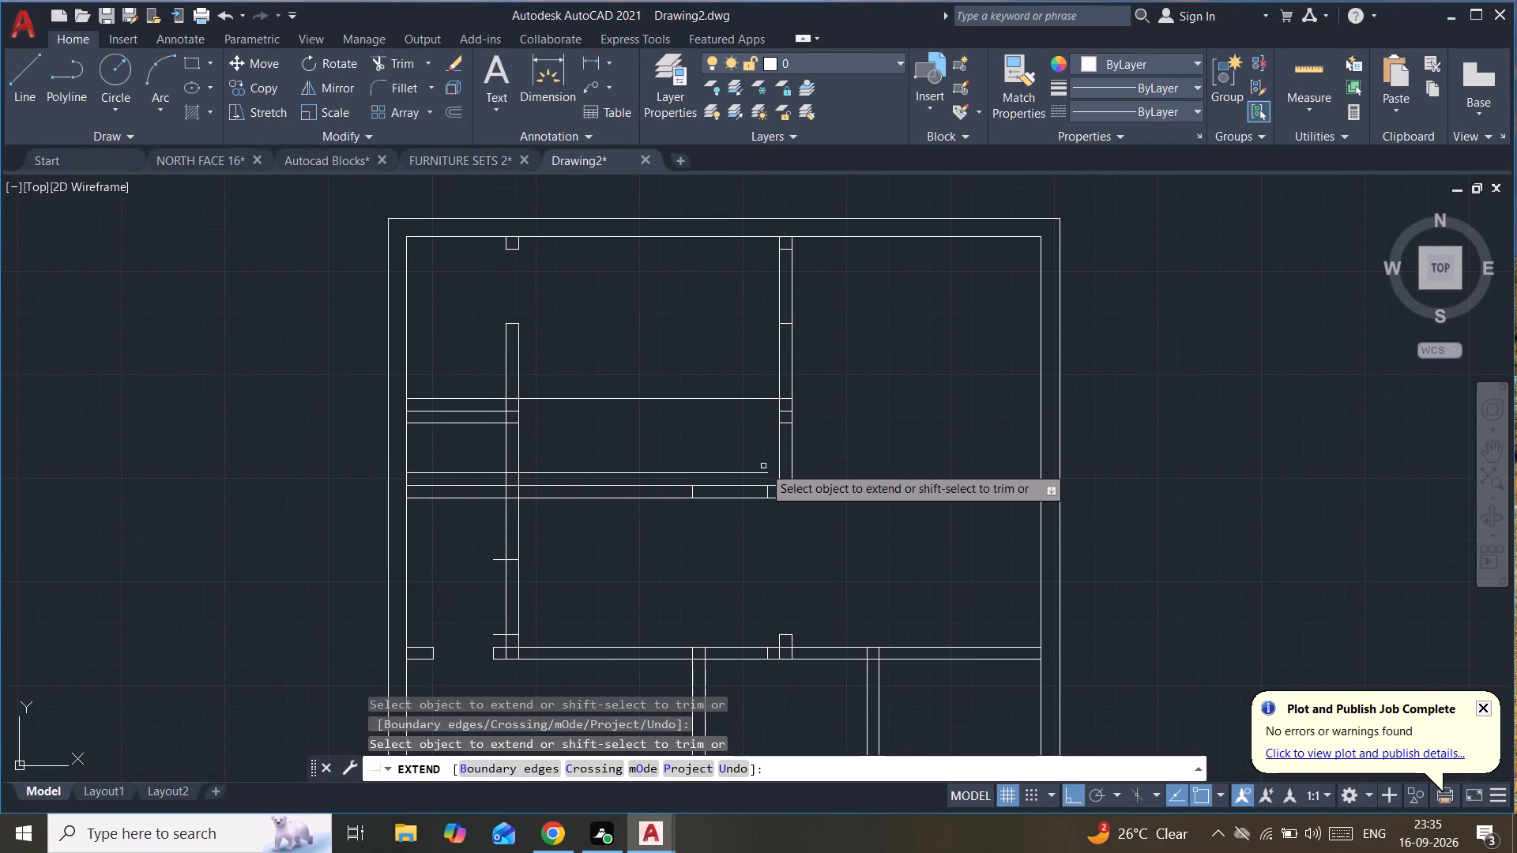
{"action": "left_click", "coordinate": [761, 475]}
{"action": "left_click", "coordinate": [780, 475]}
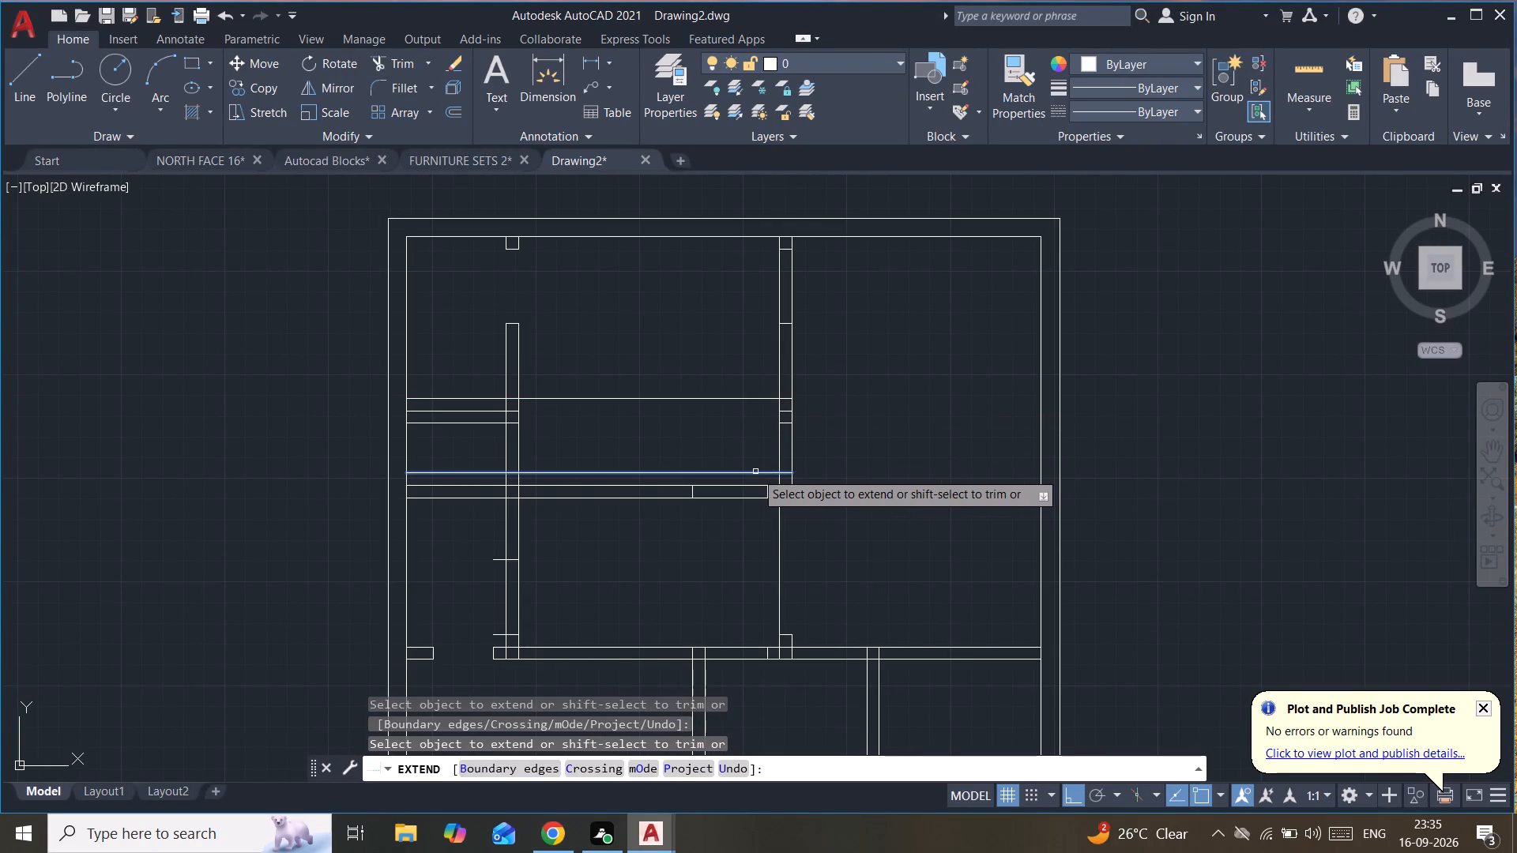
{"action": "left_click_drag", "start_coordinate": [771, 554], "coordinate": [777, 555], "text": "shift"}
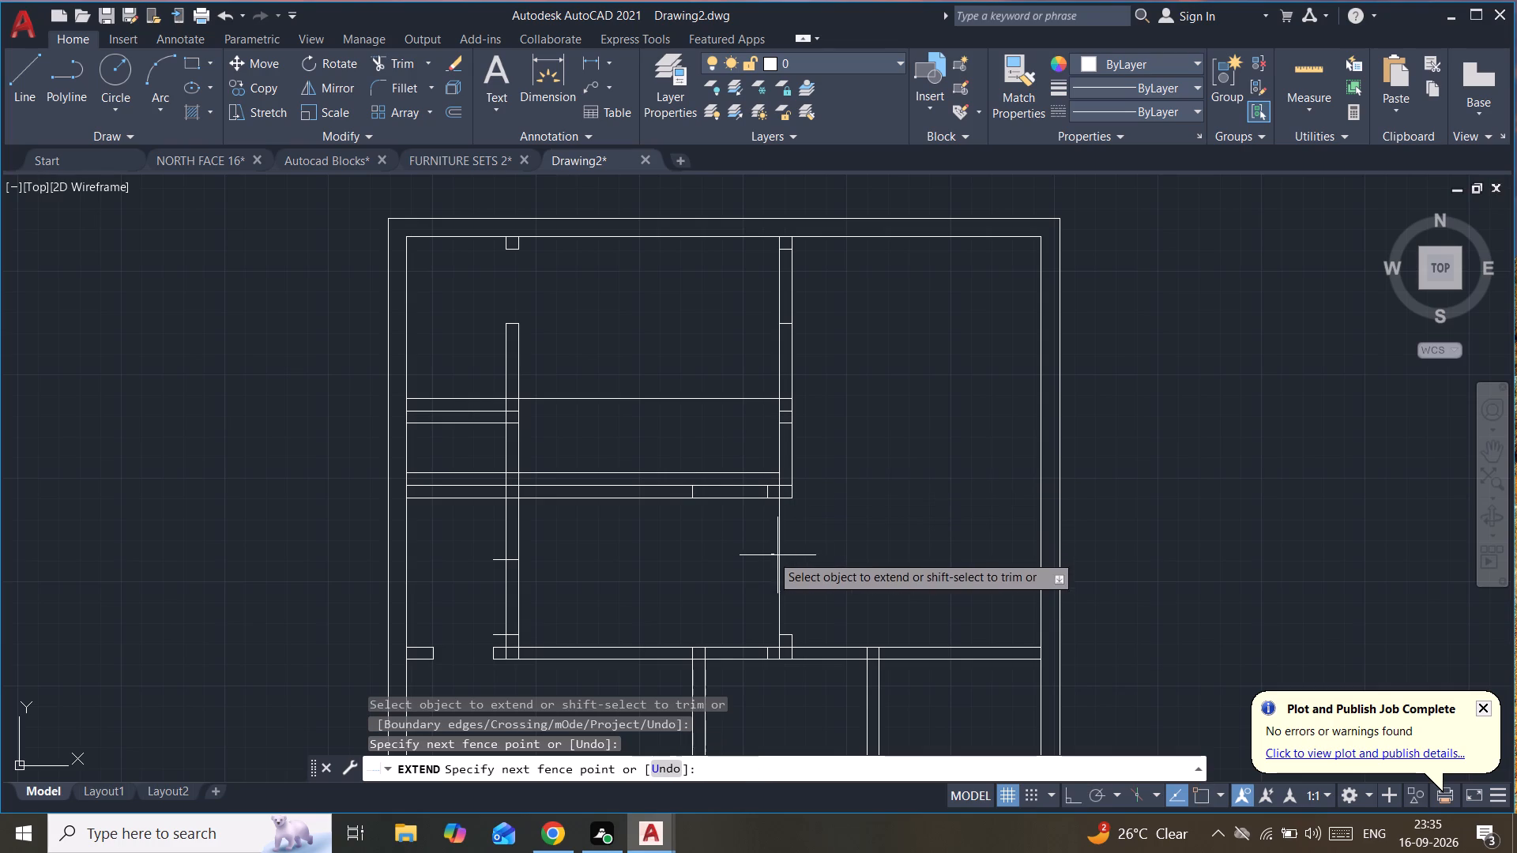
{"action": "left_click_drag", "start_coordinate": [777, 555], "coordinate": [799, 556], "text": "shift"}
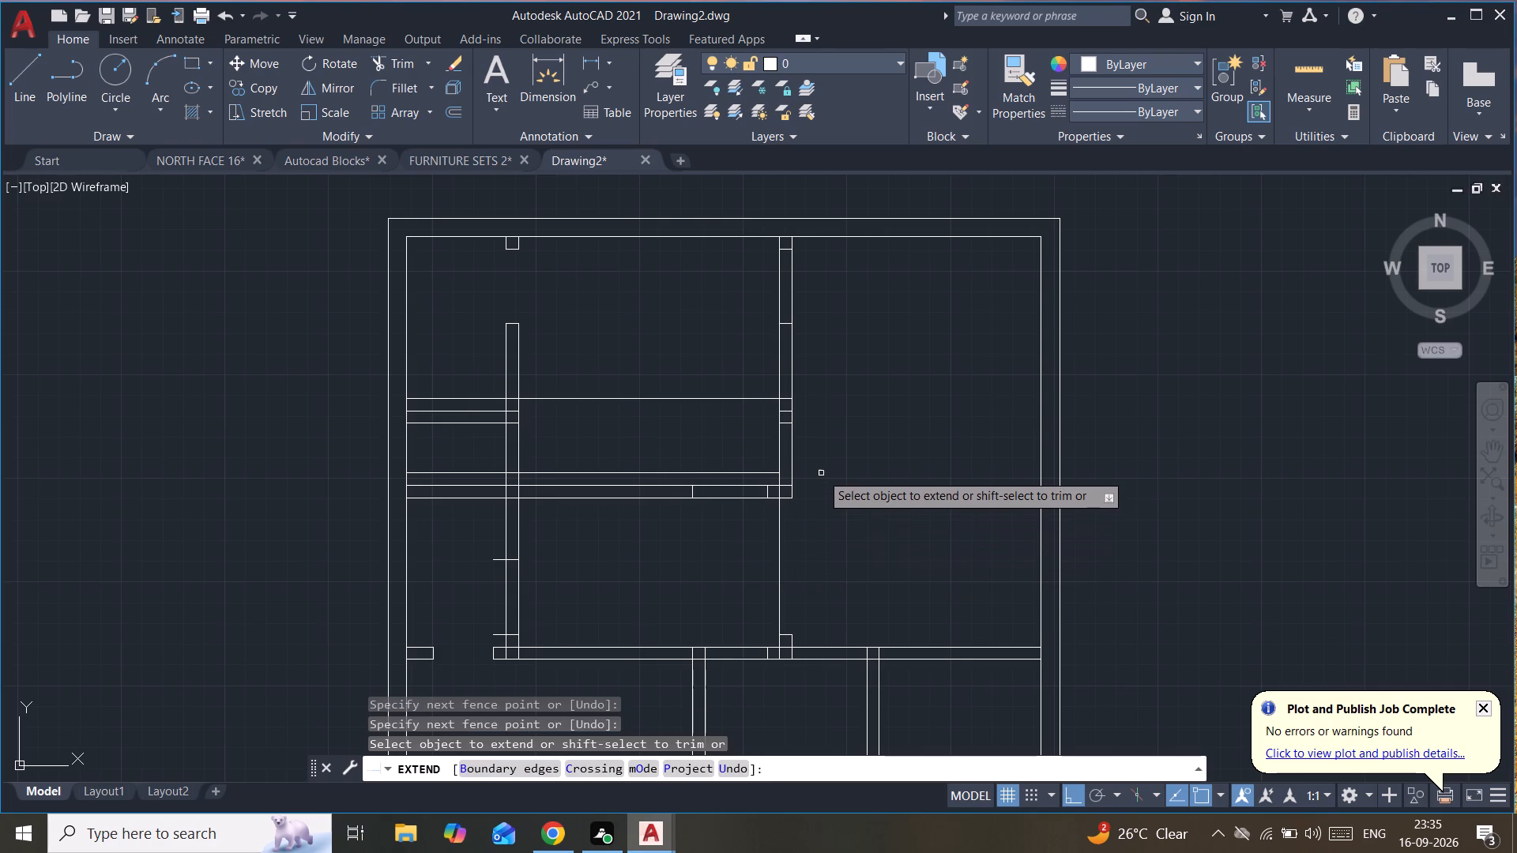
{"action": "key", "text": "Escape"}
{"action": "key", "text": "Escape"}
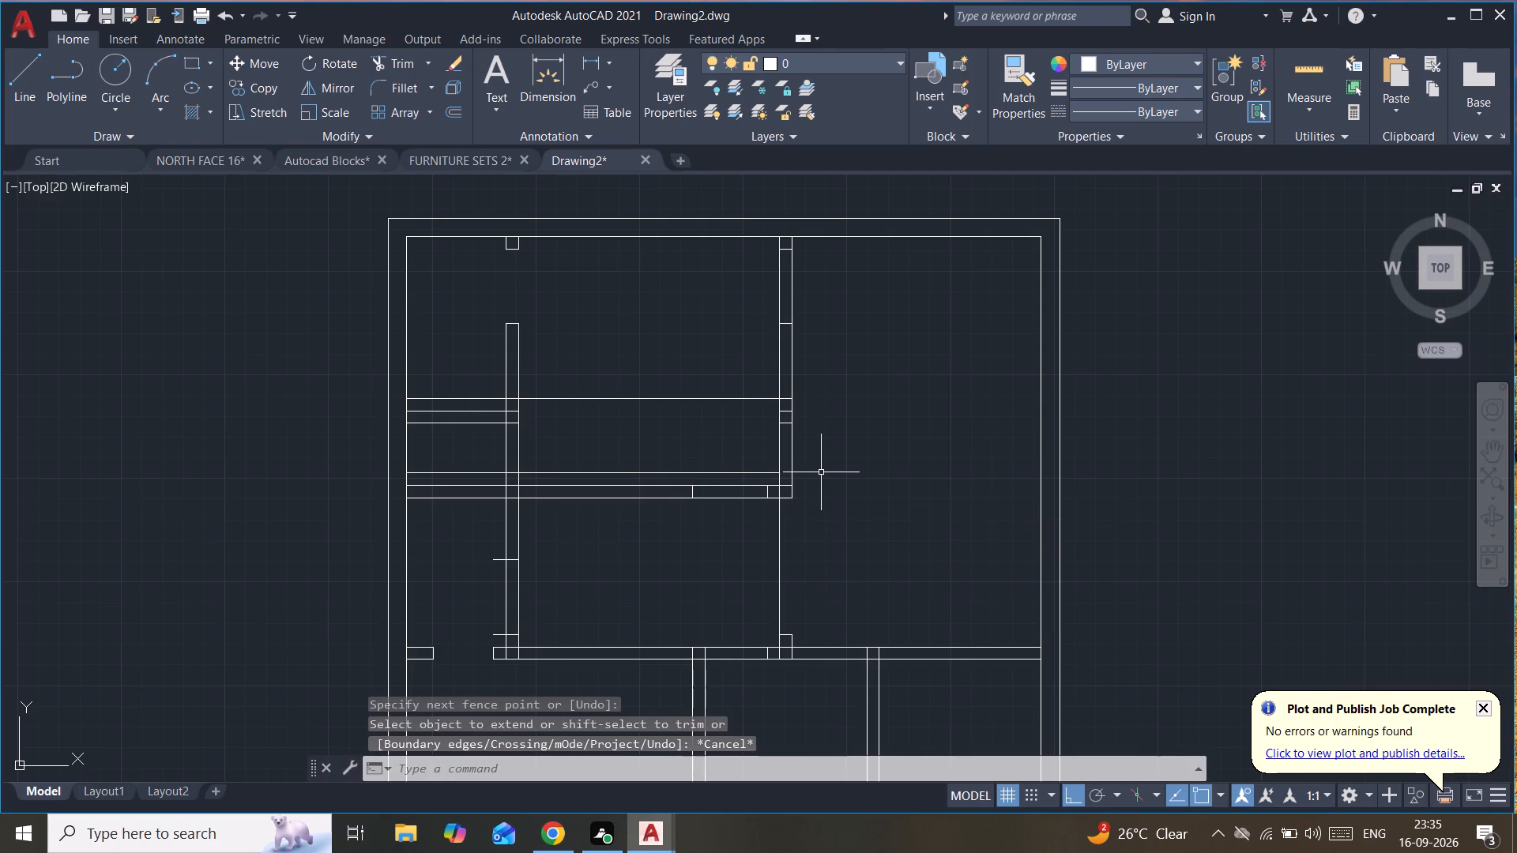
Trim away the stray extension of the central wall line between the closed horizontal wall and the stub below it.
{"action": "type", "text": "tr"}
{"action": "key", "text": "Return"}
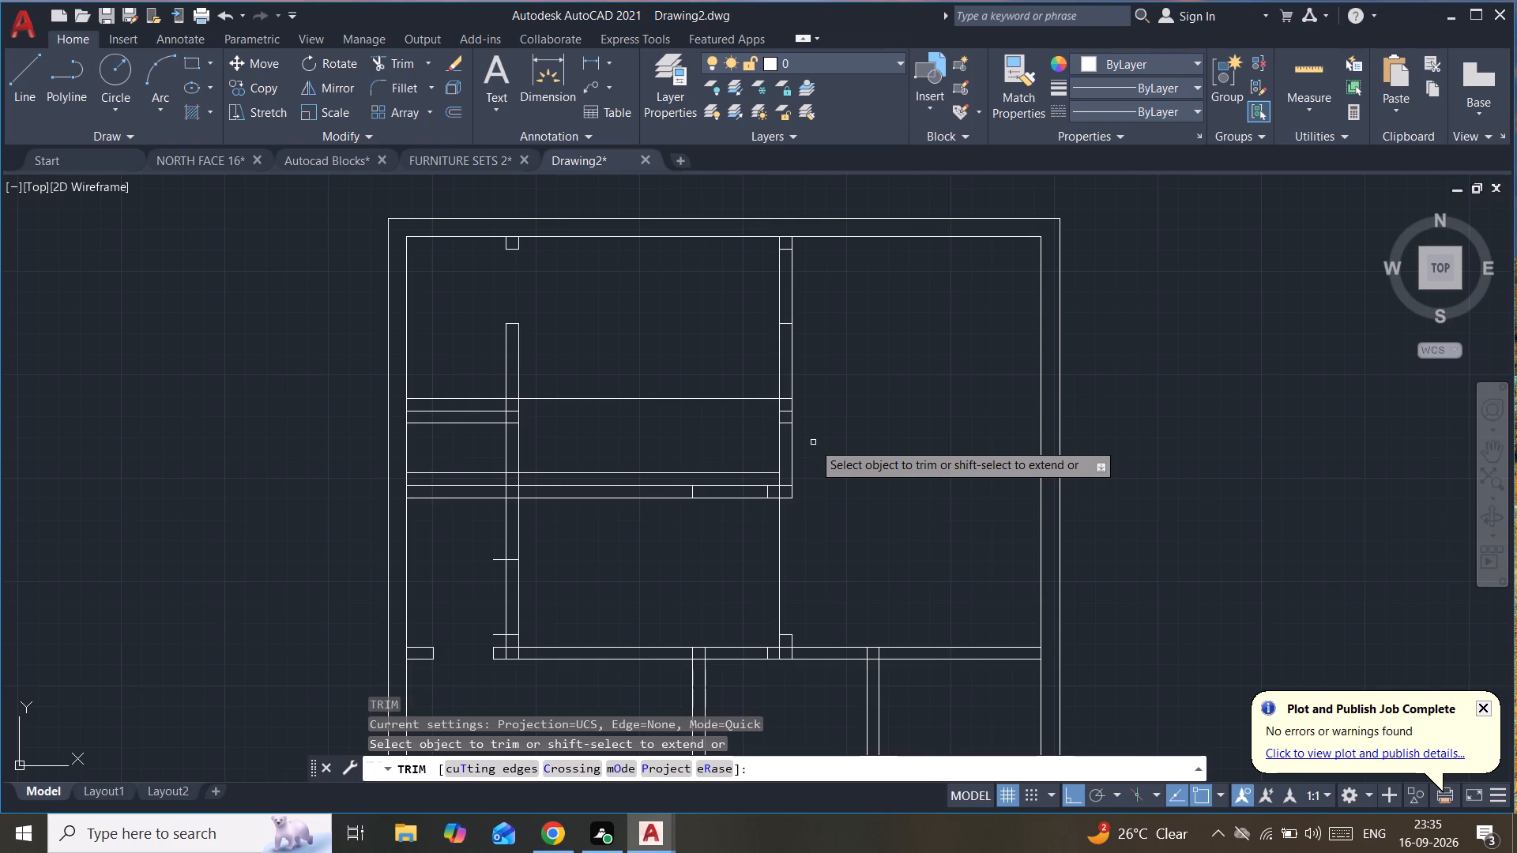
{"action": "left_click_drag", "start_coordinate": [813, 521], "coordinate": [773, 551]}
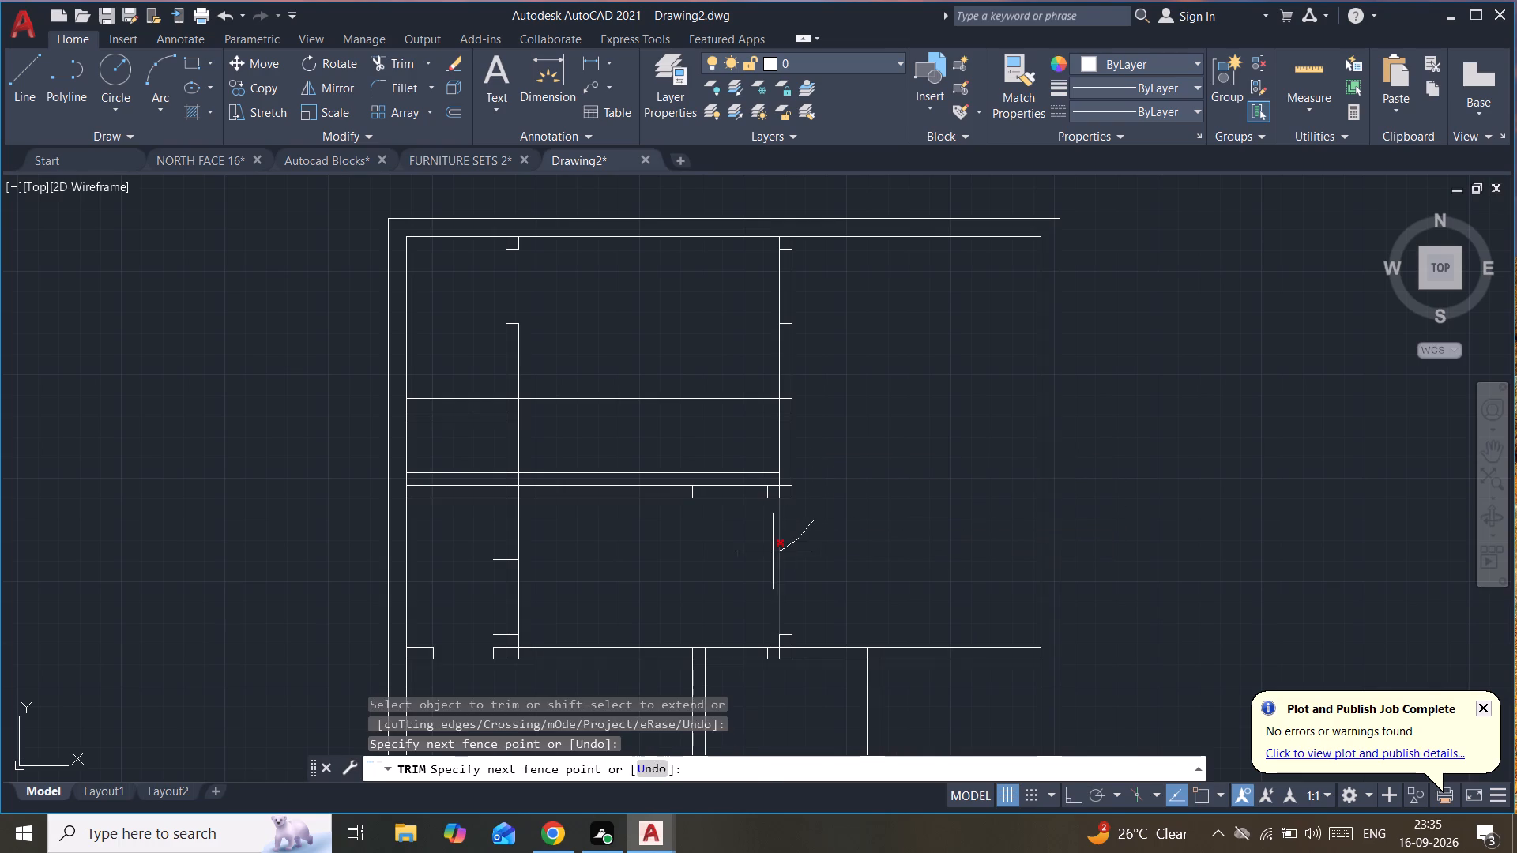
{"action": "left_click_drag", "start_coordinate": [773, 551], "coordinate": [773, 552]}
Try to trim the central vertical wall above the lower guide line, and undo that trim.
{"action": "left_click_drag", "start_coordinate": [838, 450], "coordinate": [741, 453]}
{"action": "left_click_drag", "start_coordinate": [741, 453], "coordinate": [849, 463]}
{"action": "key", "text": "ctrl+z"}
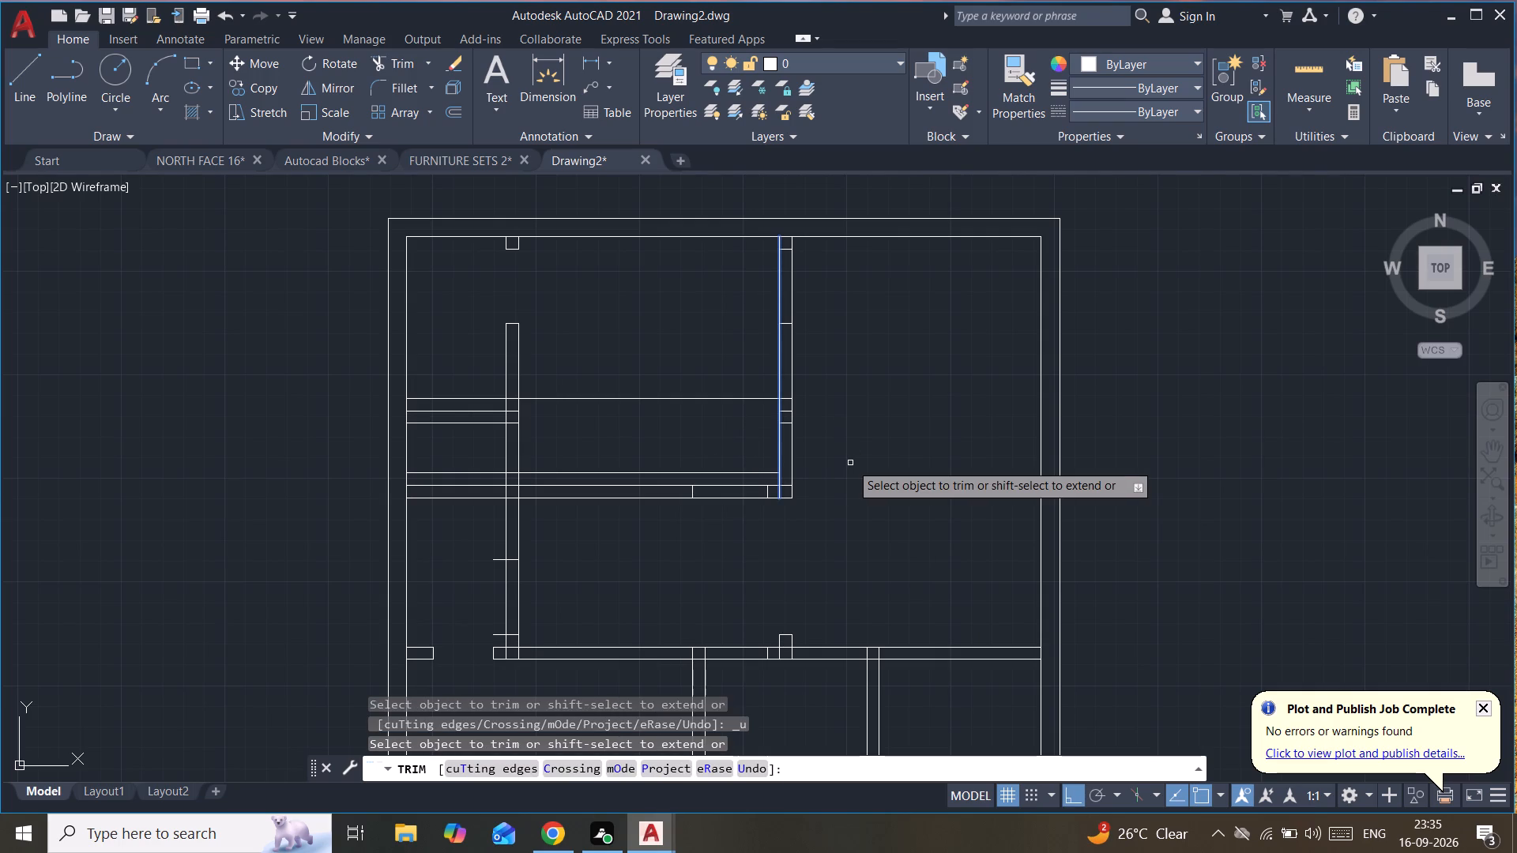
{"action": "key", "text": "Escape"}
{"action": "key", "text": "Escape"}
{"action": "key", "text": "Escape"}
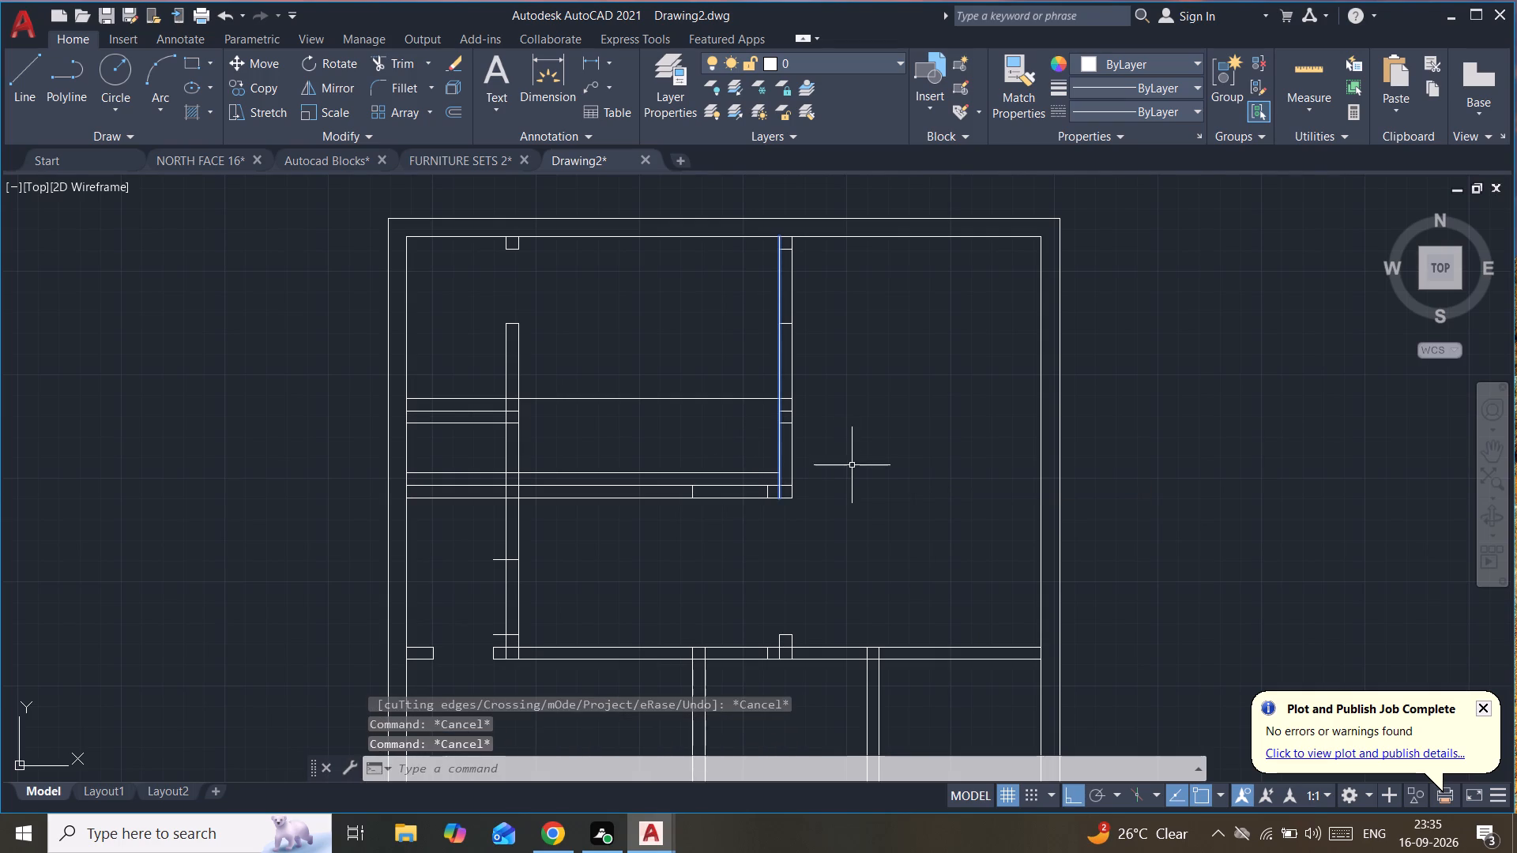
Extend the lower guide line across the thickness of the central vertical wall to its right face.
{"action": "key", "text": "e"}
{"action": "key", "text": "x"}
{"action": "key", "text": "Return"}
{"action": "left_click", "coordinate": [767, 475]}
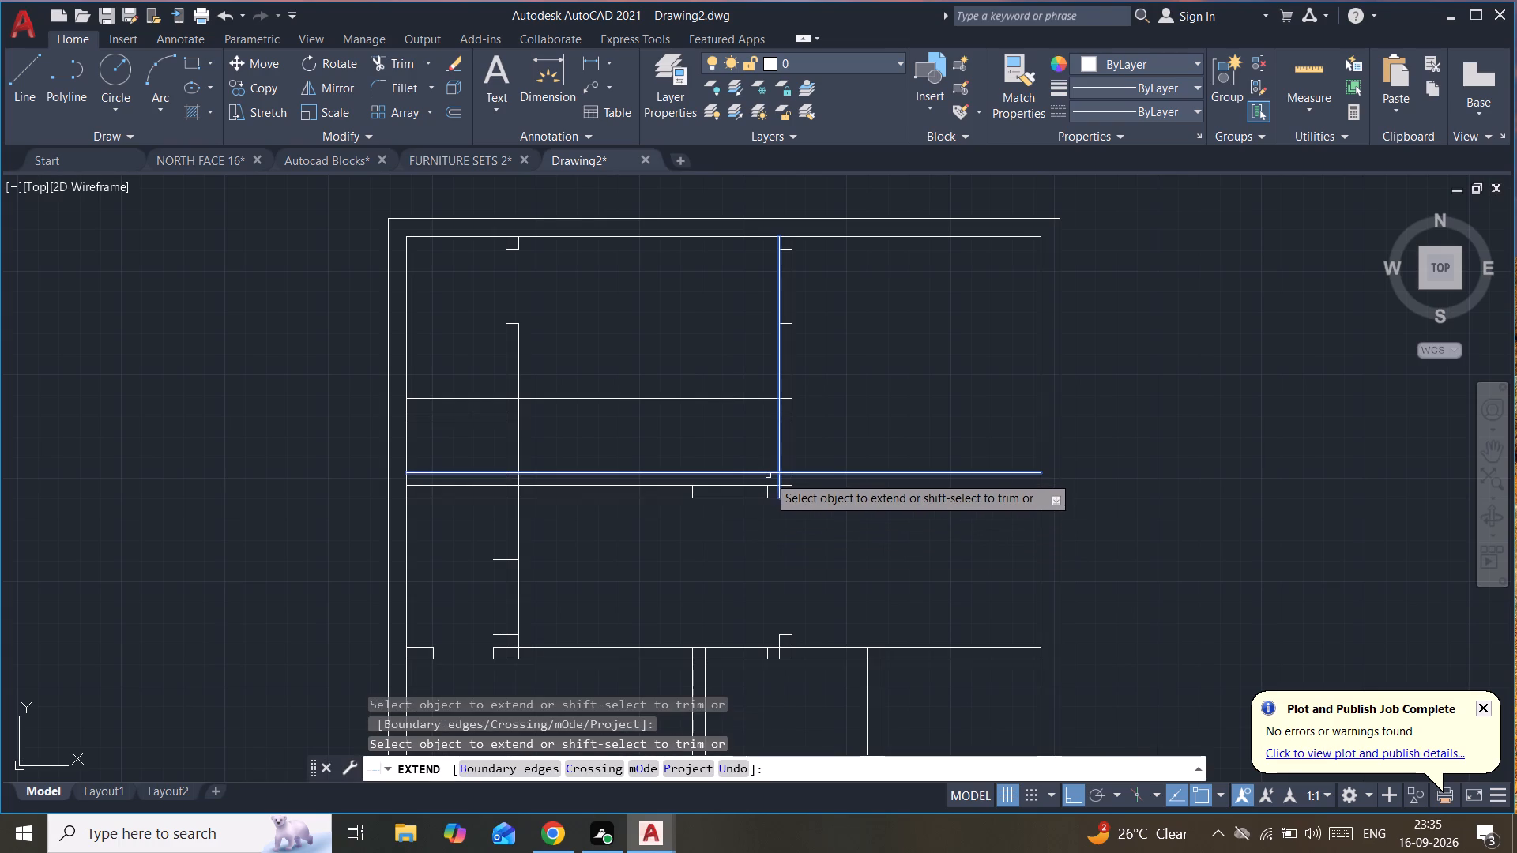
{"action": "key", "text": "Escape"}
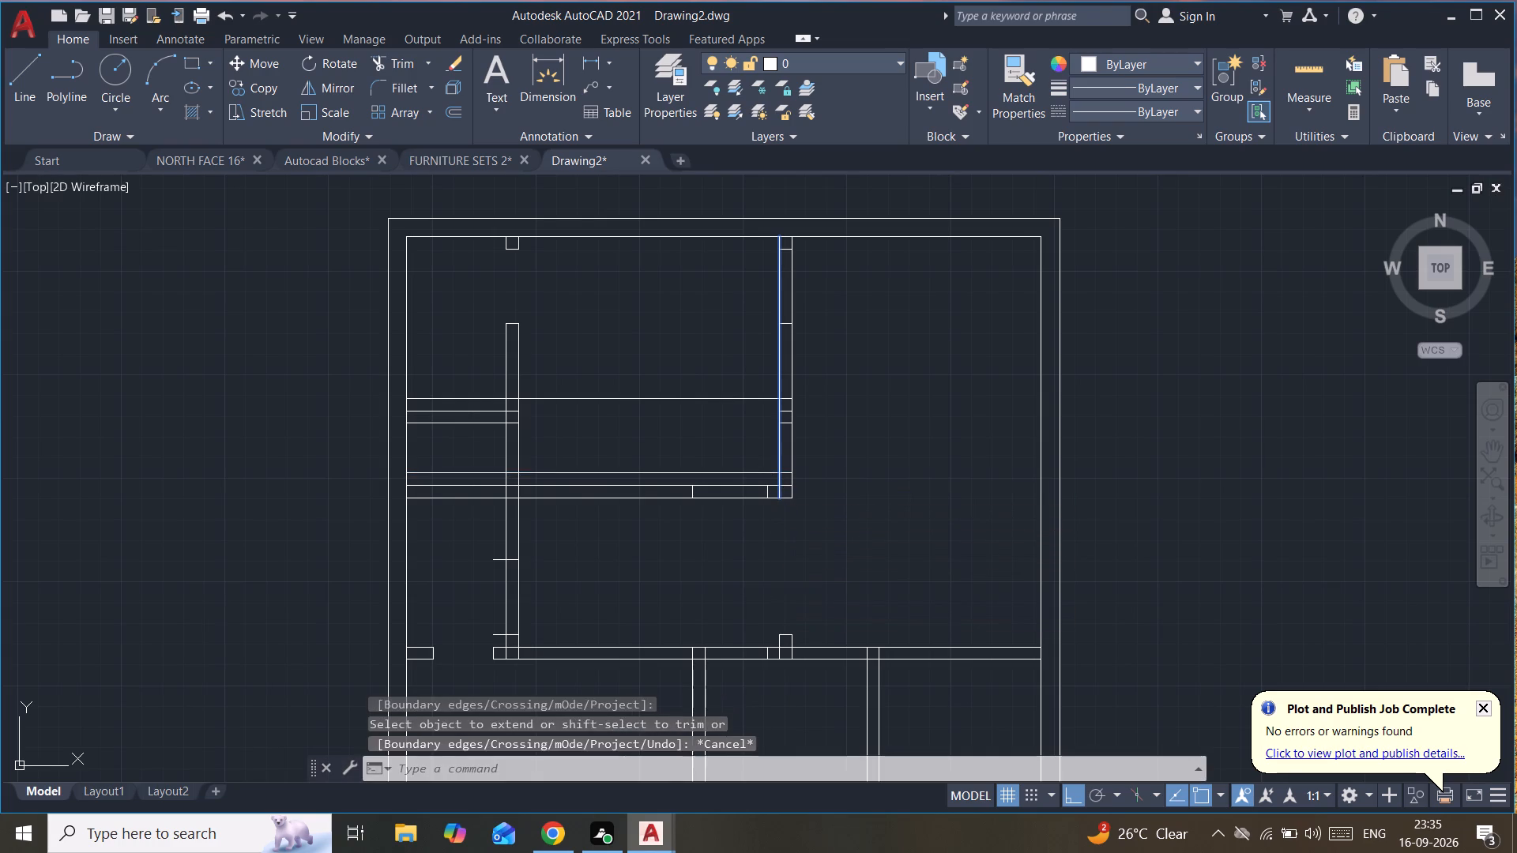
{"action": "key", "text": "Escape"}
{"action": "key", "text": "Escape"}
{"action": "key", "text": "Escape"}
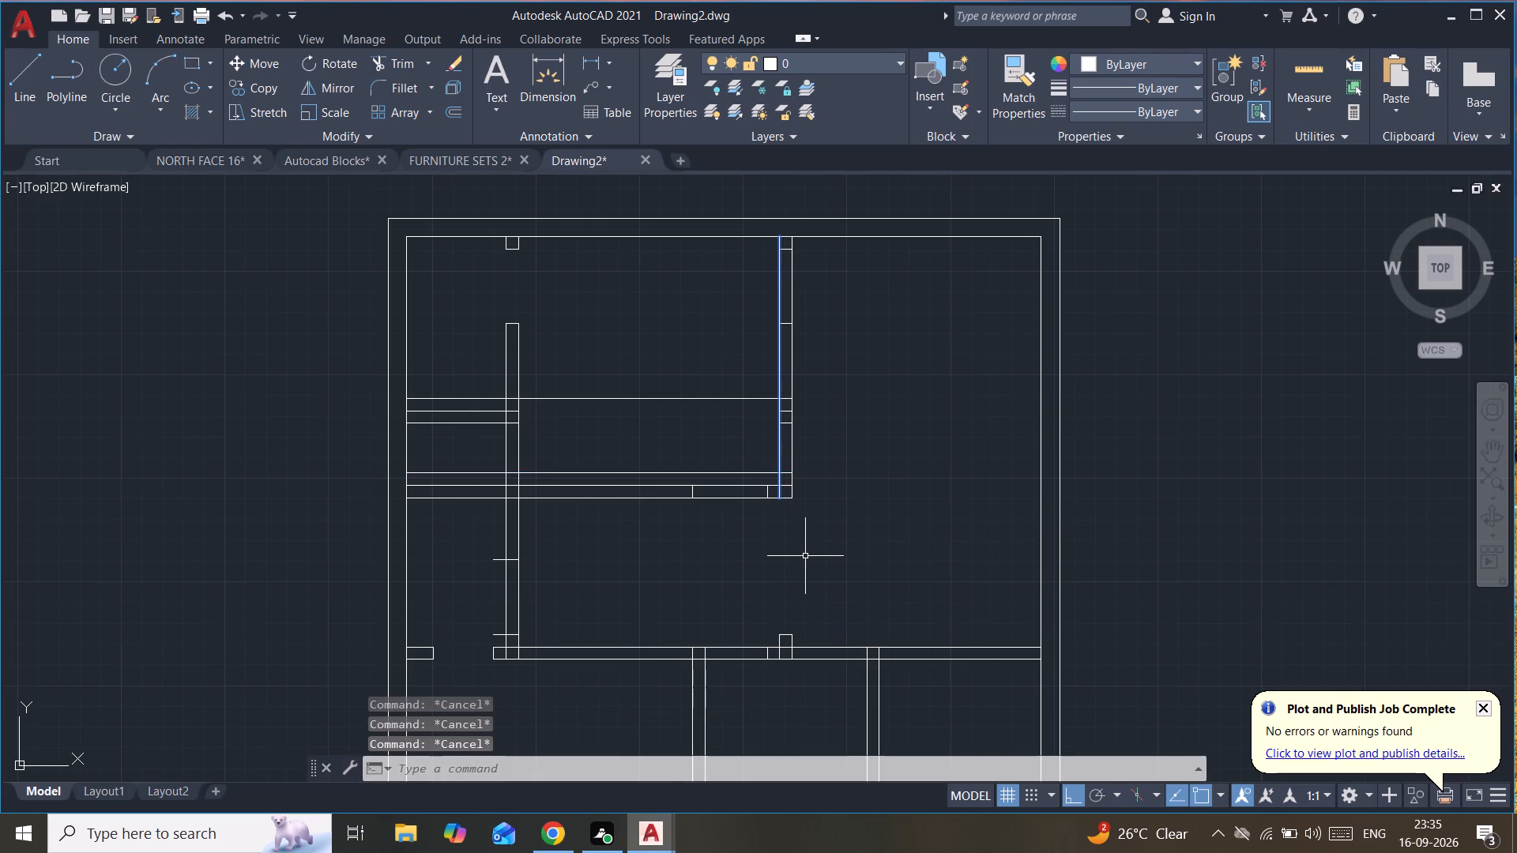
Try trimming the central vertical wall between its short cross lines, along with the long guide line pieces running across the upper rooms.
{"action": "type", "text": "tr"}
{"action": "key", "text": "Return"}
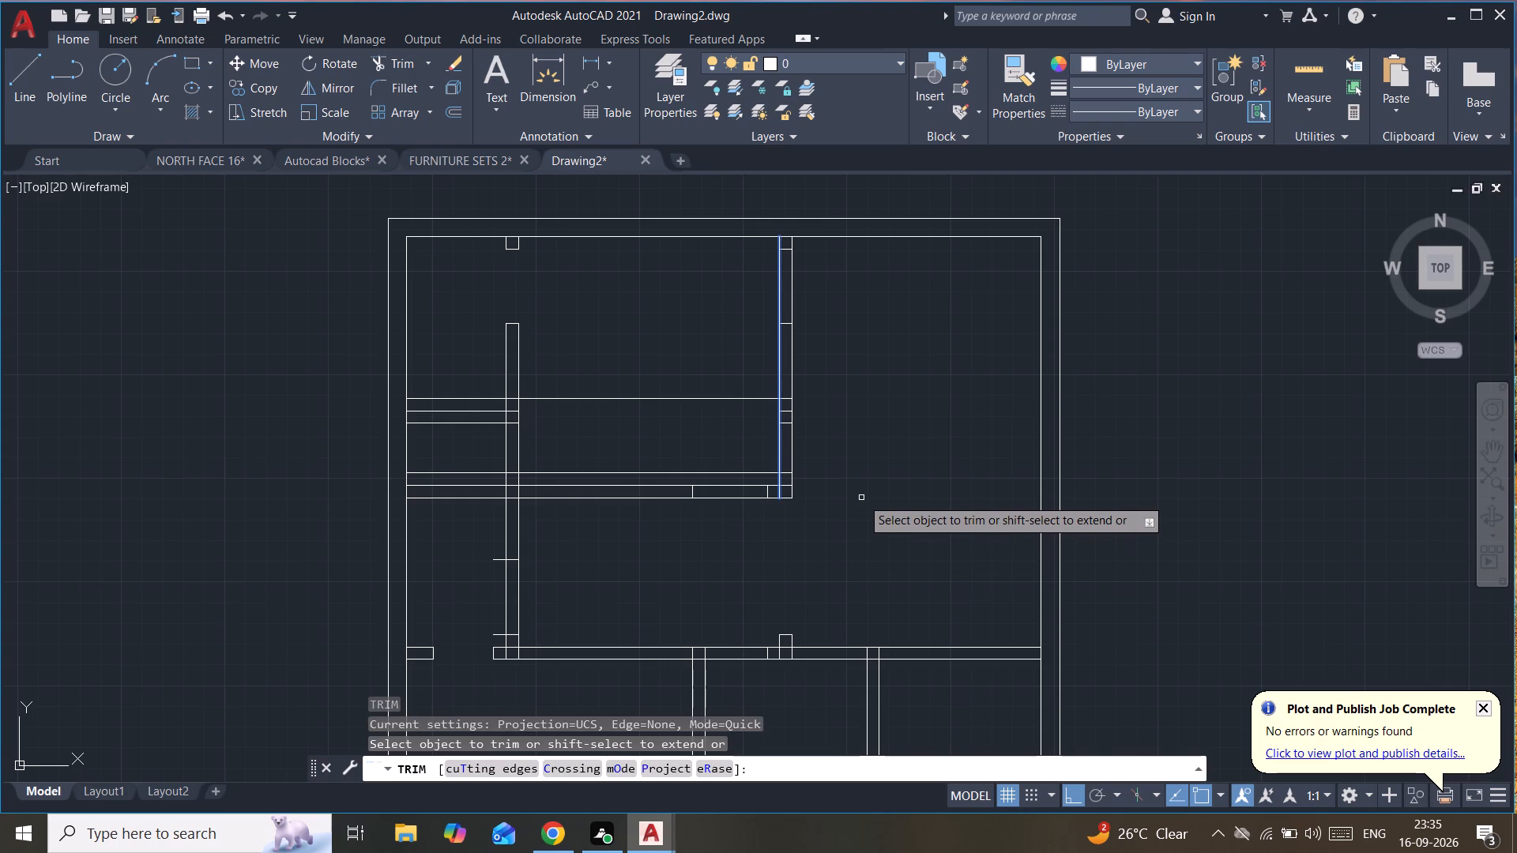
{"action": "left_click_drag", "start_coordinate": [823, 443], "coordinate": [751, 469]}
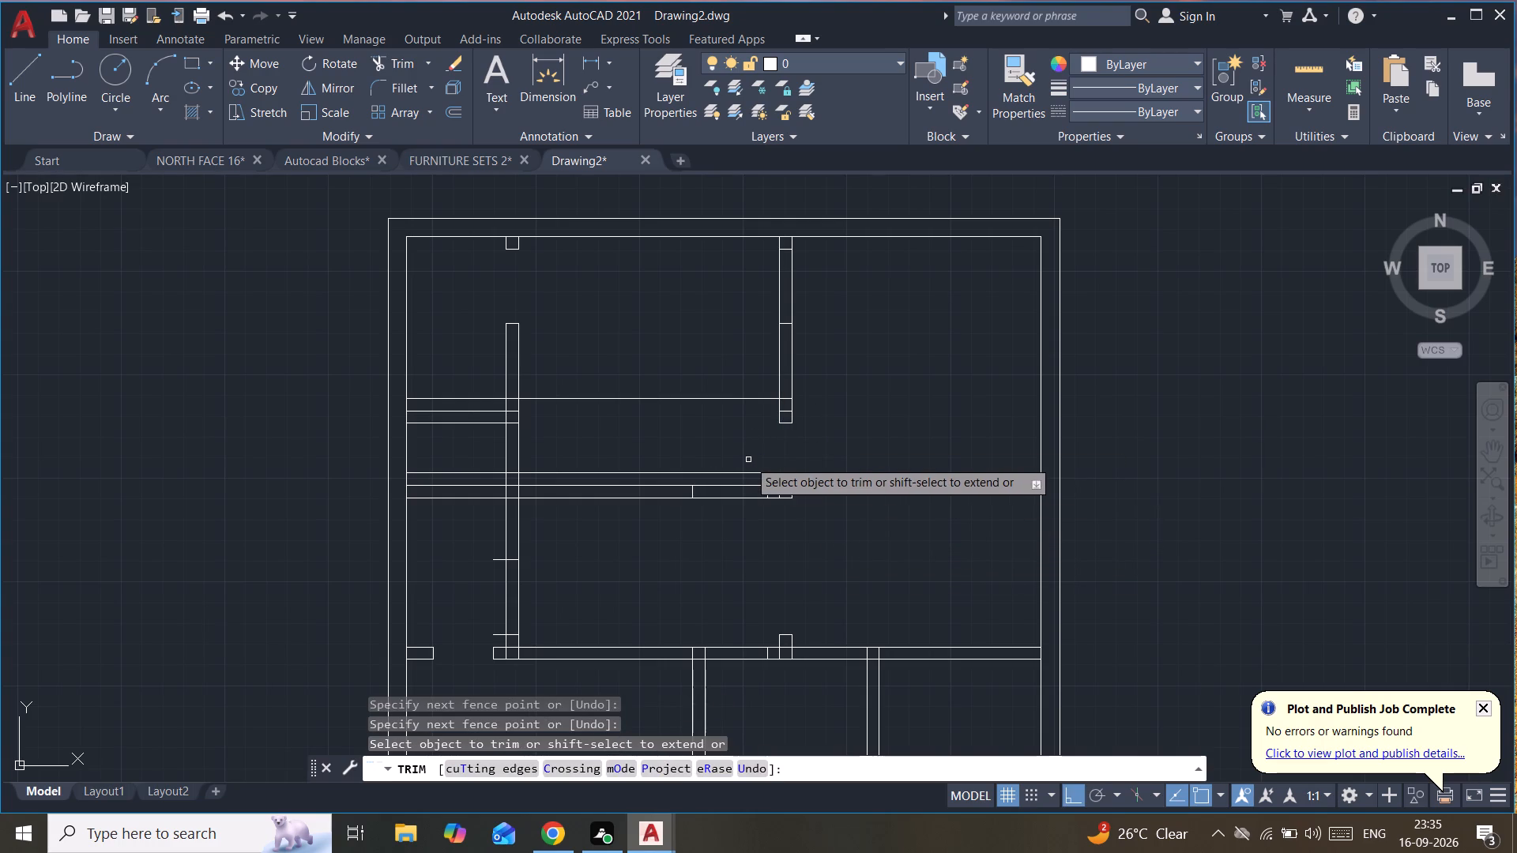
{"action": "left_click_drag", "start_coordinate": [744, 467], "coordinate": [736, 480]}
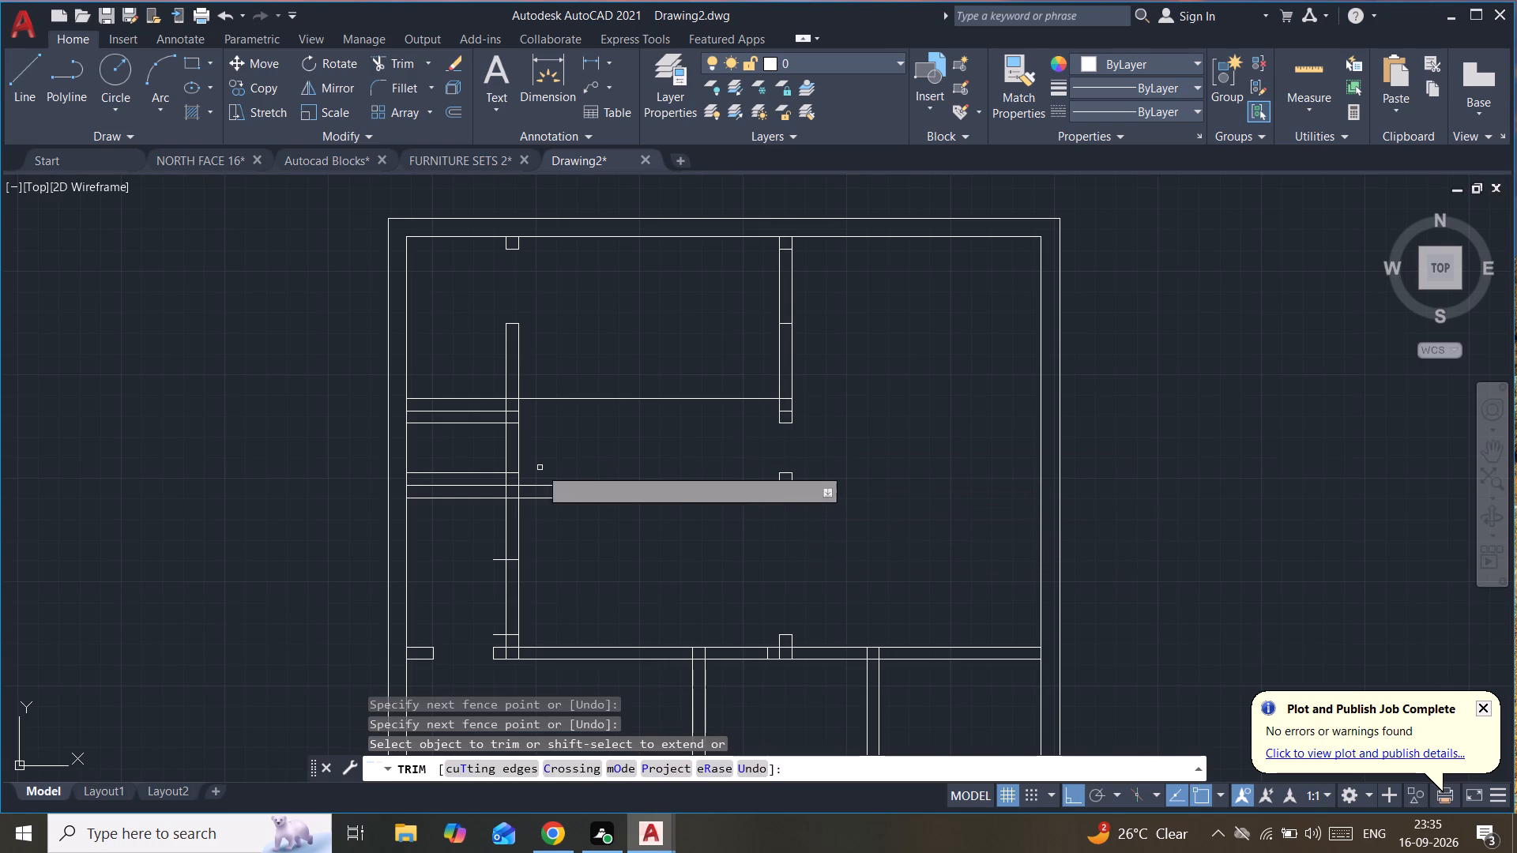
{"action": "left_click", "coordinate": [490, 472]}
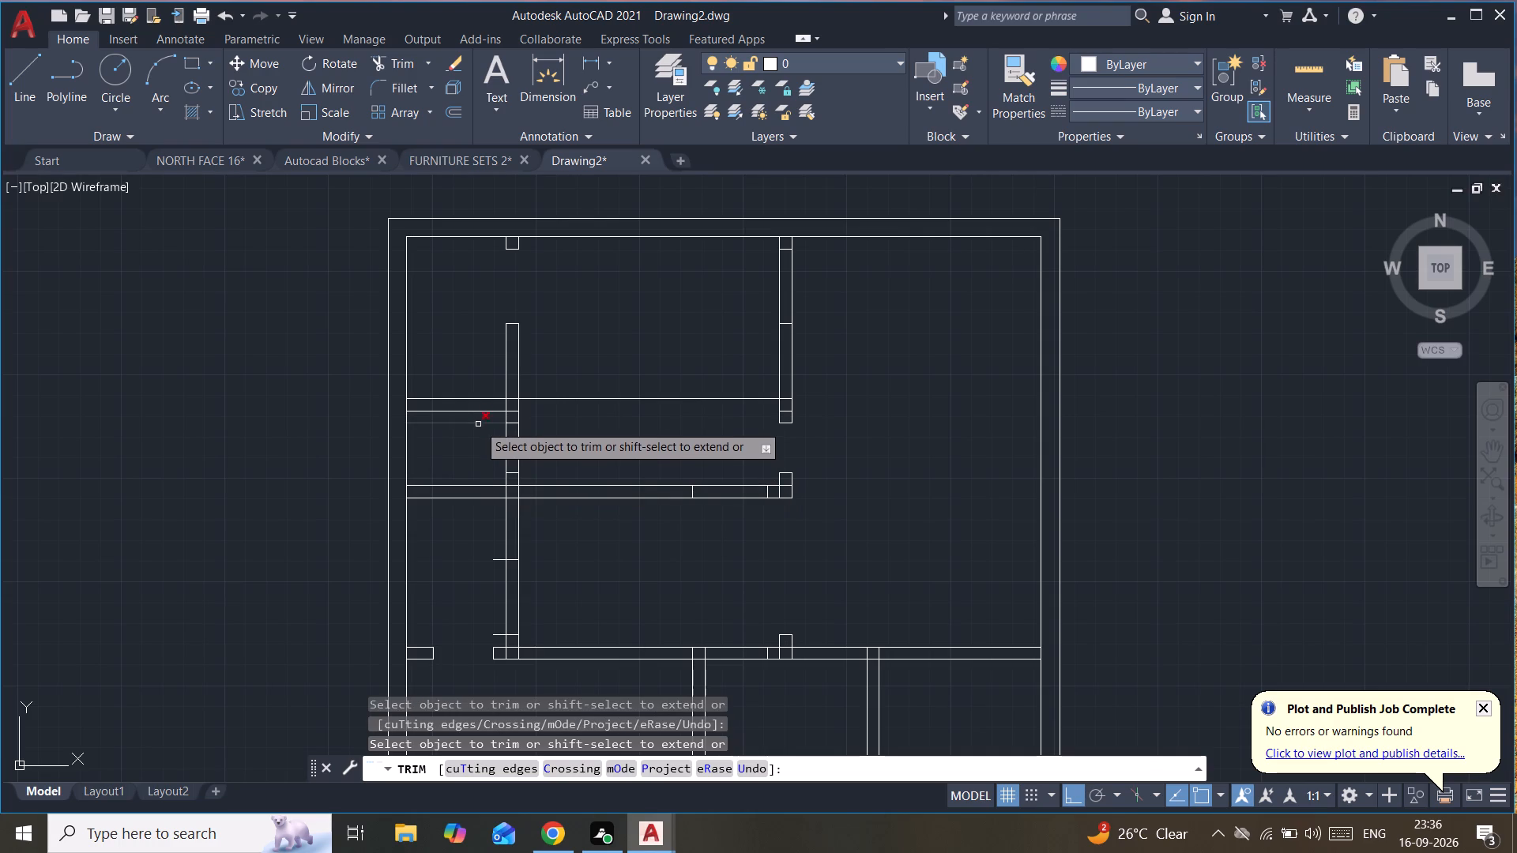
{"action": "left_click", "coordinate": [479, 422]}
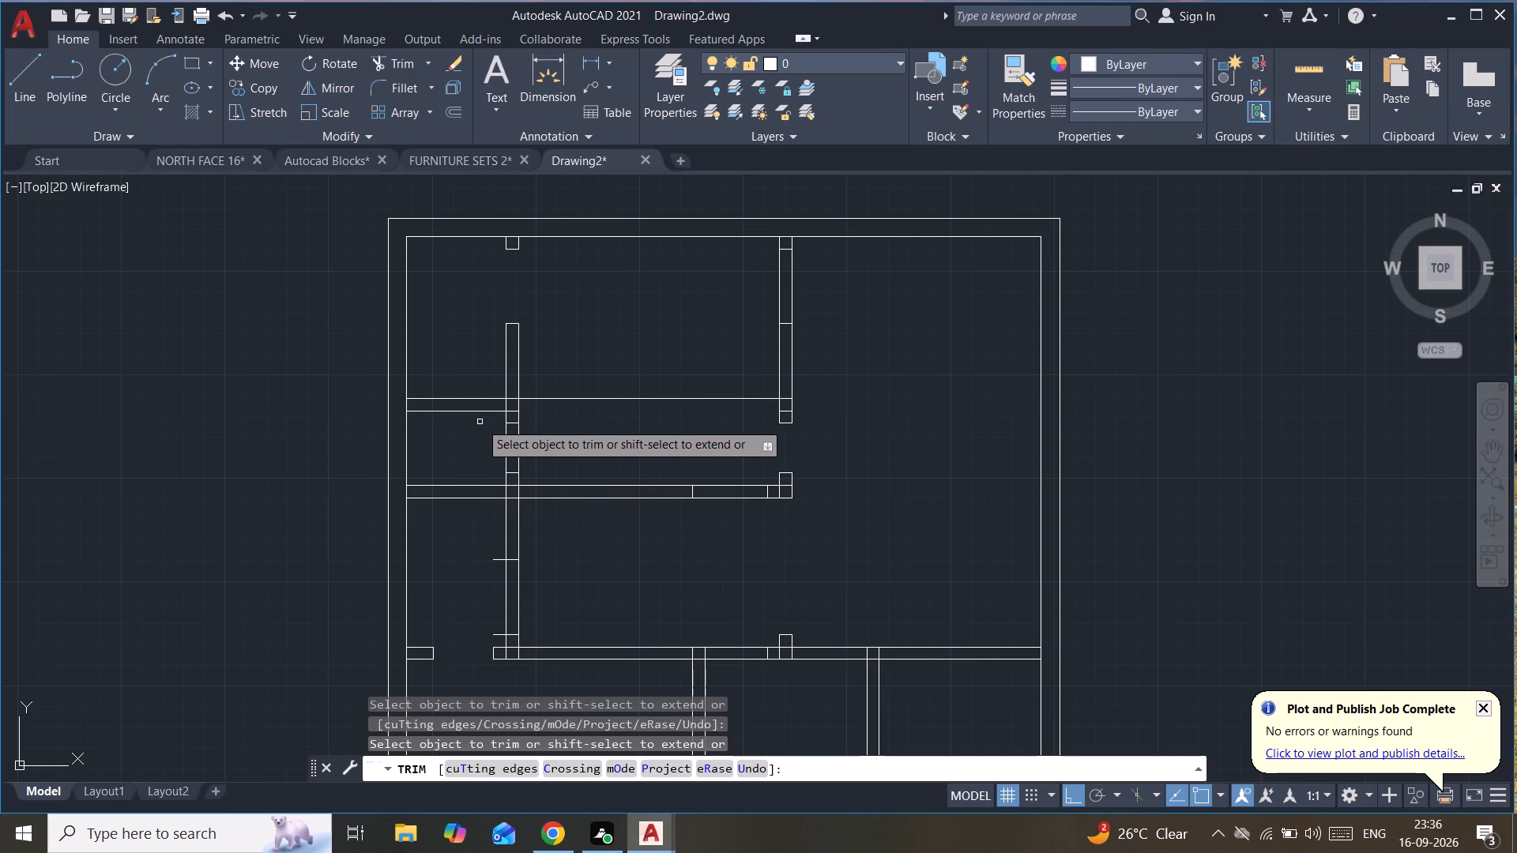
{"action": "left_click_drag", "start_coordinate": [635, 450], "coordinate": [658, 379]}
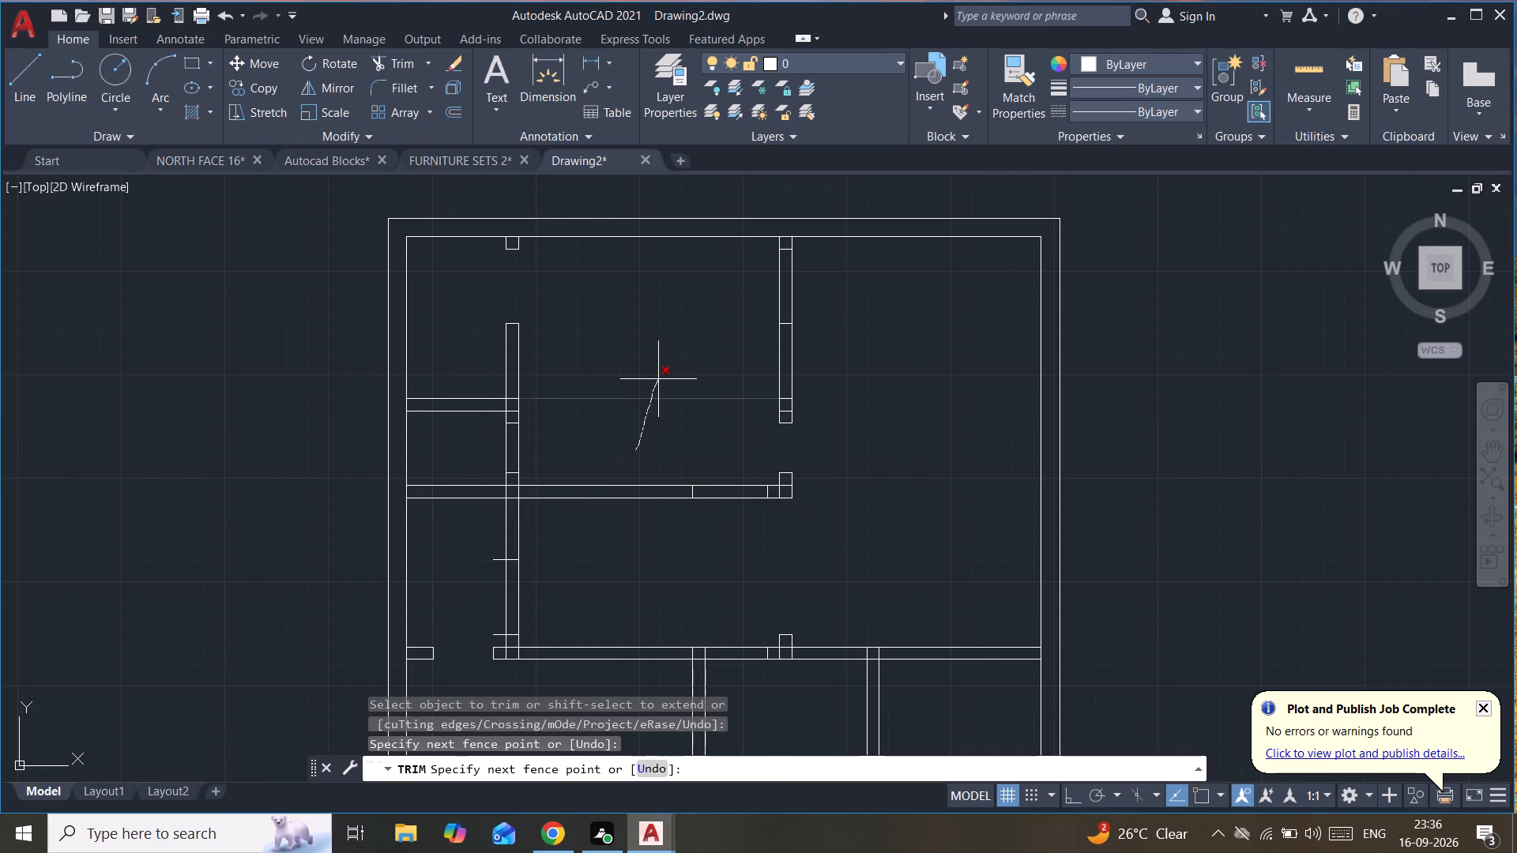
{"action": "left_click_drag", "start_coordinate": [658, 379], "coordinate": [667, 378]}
Quick-measure the spaces around the upper rooms and the central vertical wall.
{"action": "left_click", "coordinate": [1299, 84]}
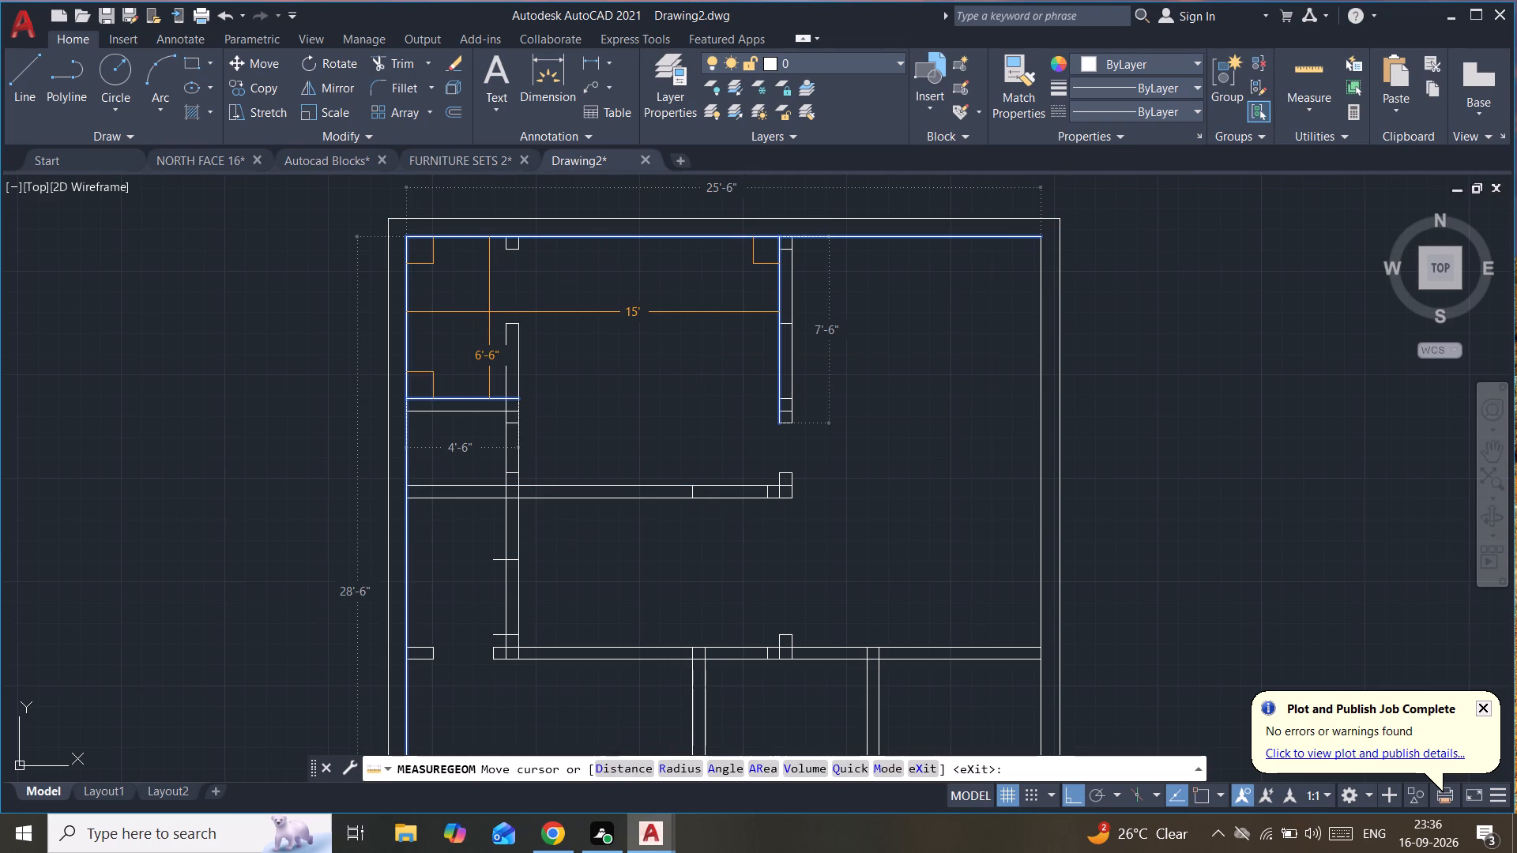
{"action": "key", "text": "Escape"}
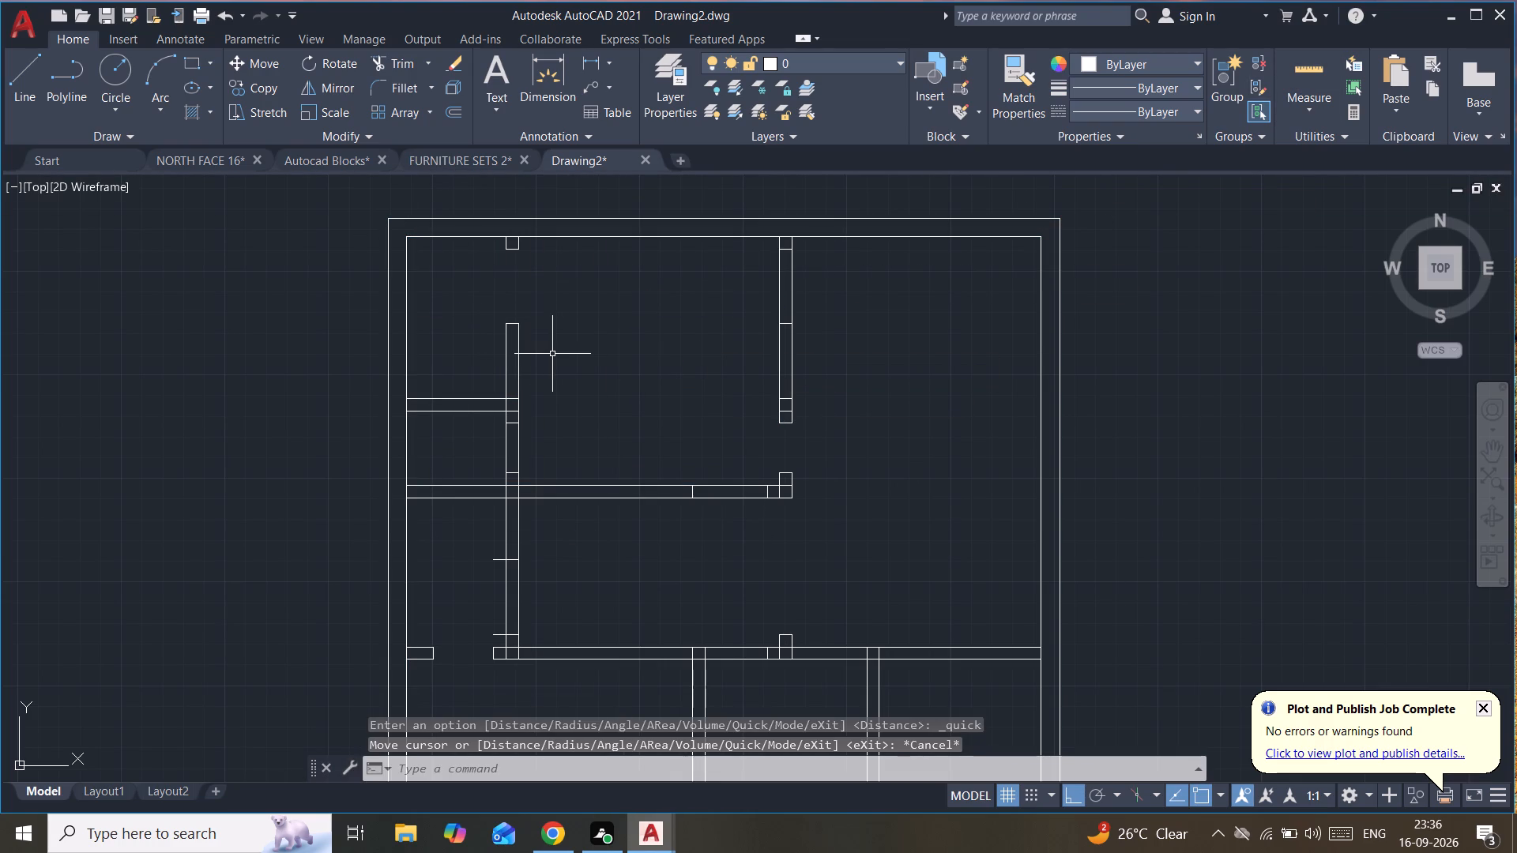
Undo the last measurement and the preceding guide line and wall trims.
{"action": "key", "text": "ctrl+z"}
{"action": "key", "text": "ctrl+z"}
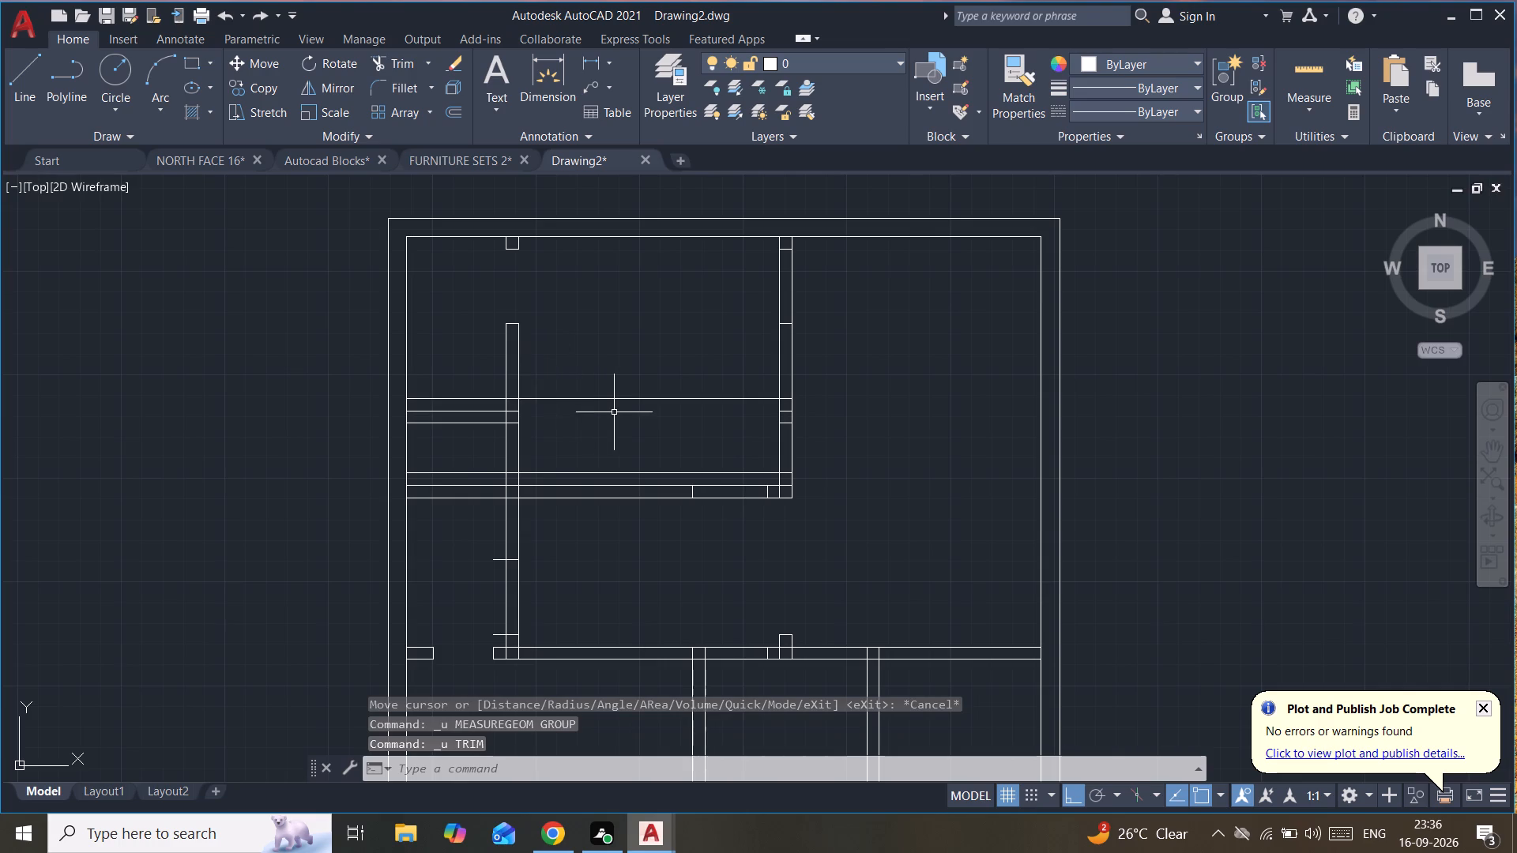
Trim the top and bottom guide lines across the upper rooms, keeping only their short pieces within the vertical wall thicknesses.
{"action": "type", "text": "tr"}
{"action": "key", "text": "Return"}
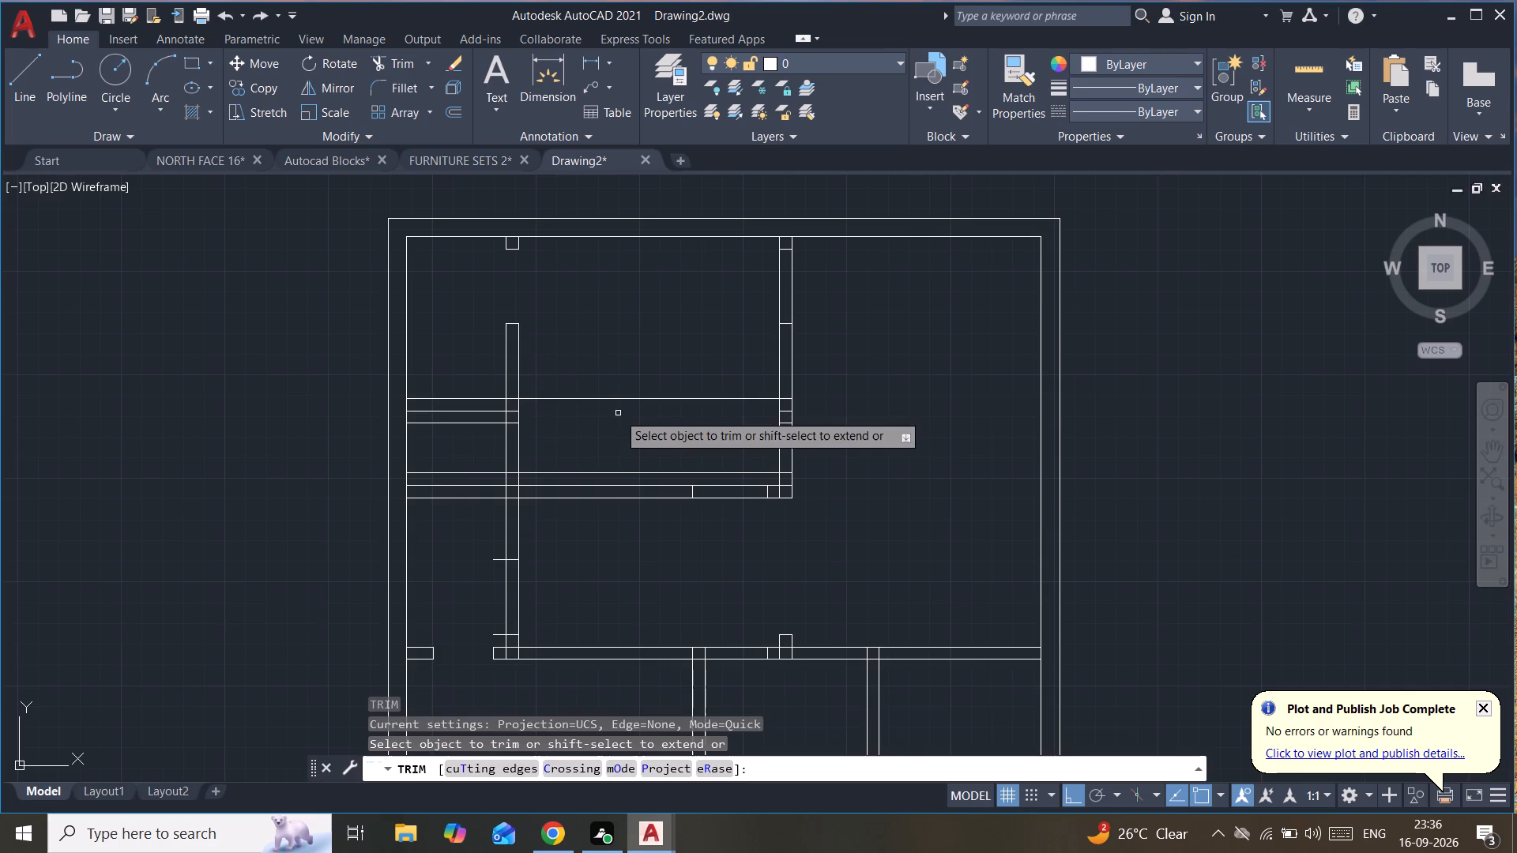
{"action": "left_click_drag", "start_coordinate": [618, 413], "coordinate": [636, 360]}
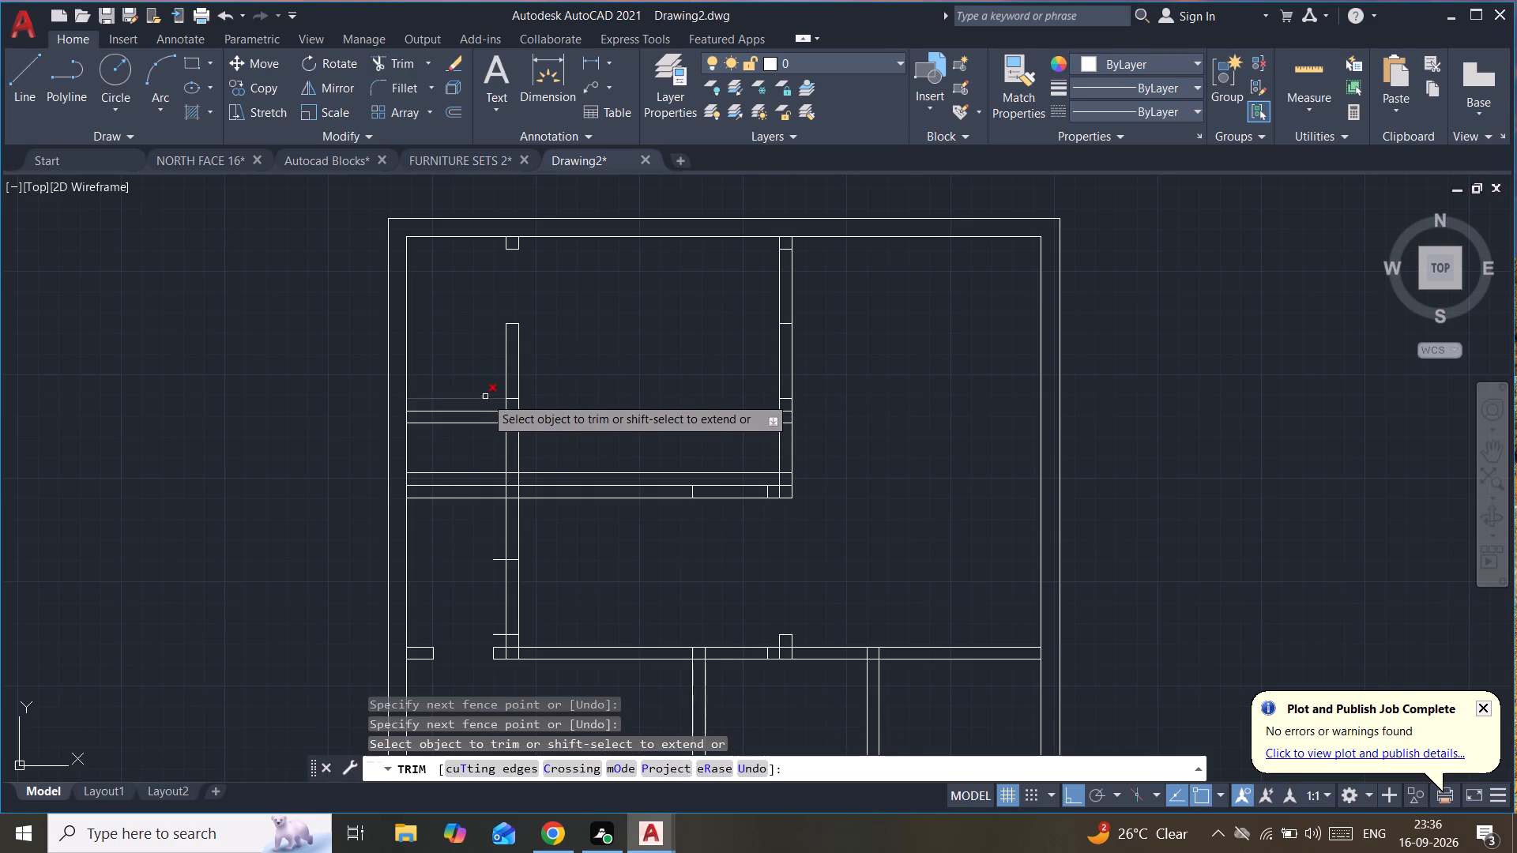
{"action": "left_click", "coordinate": [485, 396]}
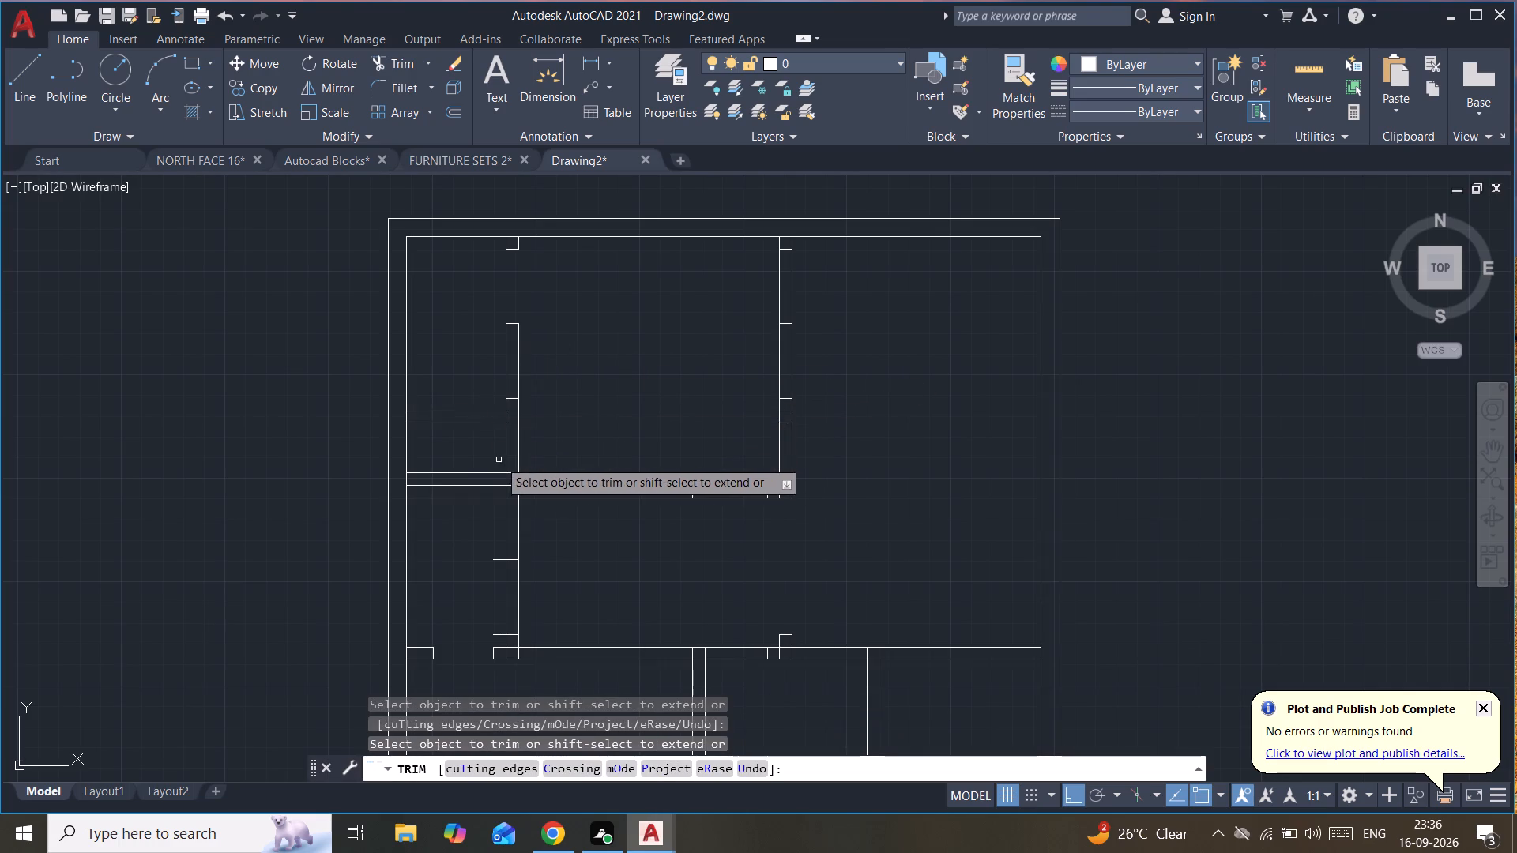
{"action": "left_click", "coordinate": [495, 475]}
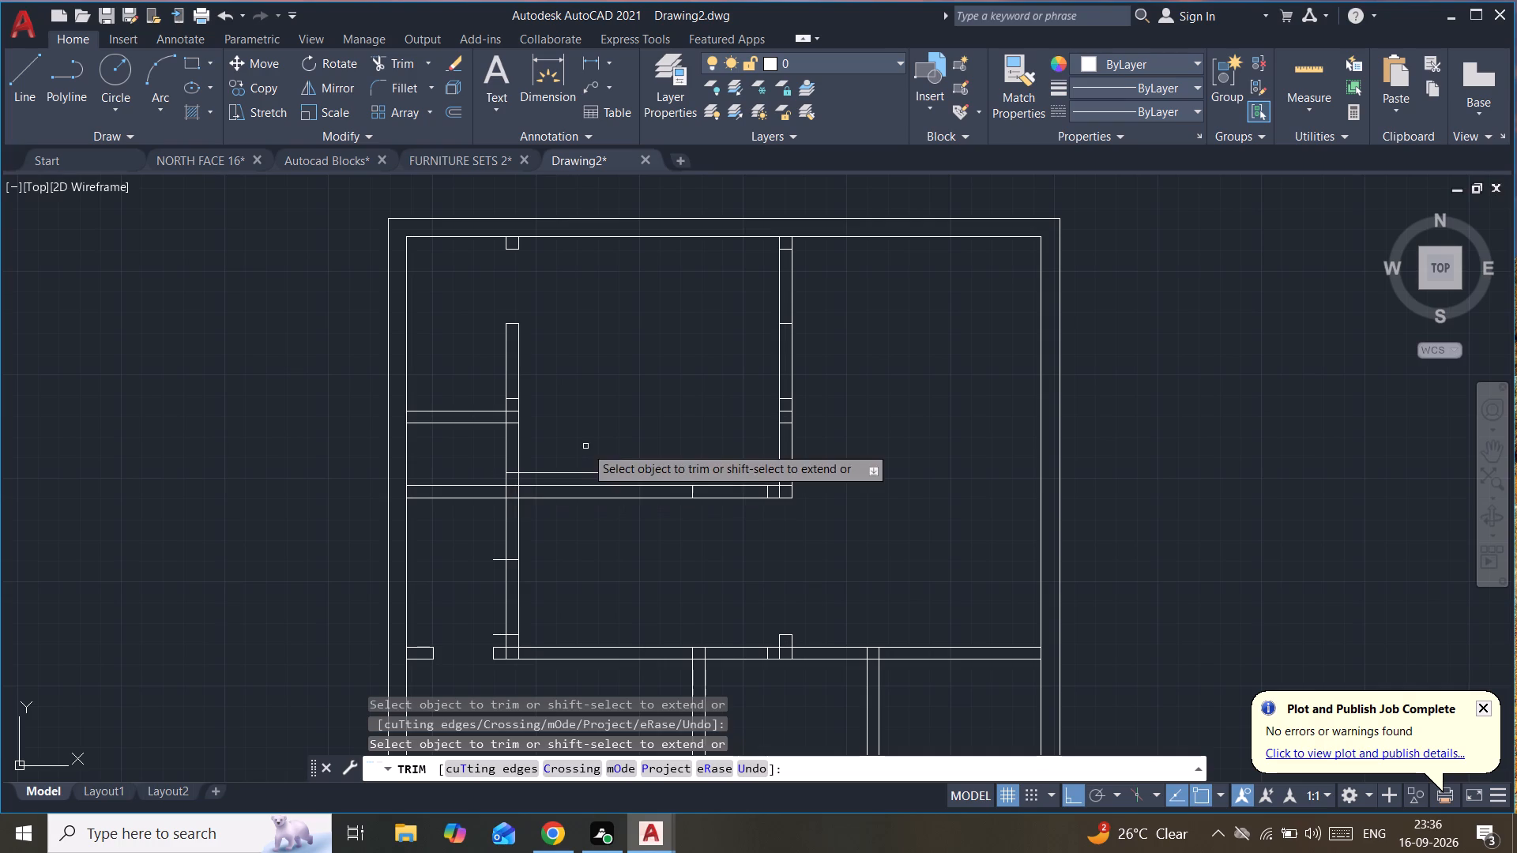
{"action": "left_click_drag", "start_coordinate": [589, 446], "coordinate": [602, 476]}
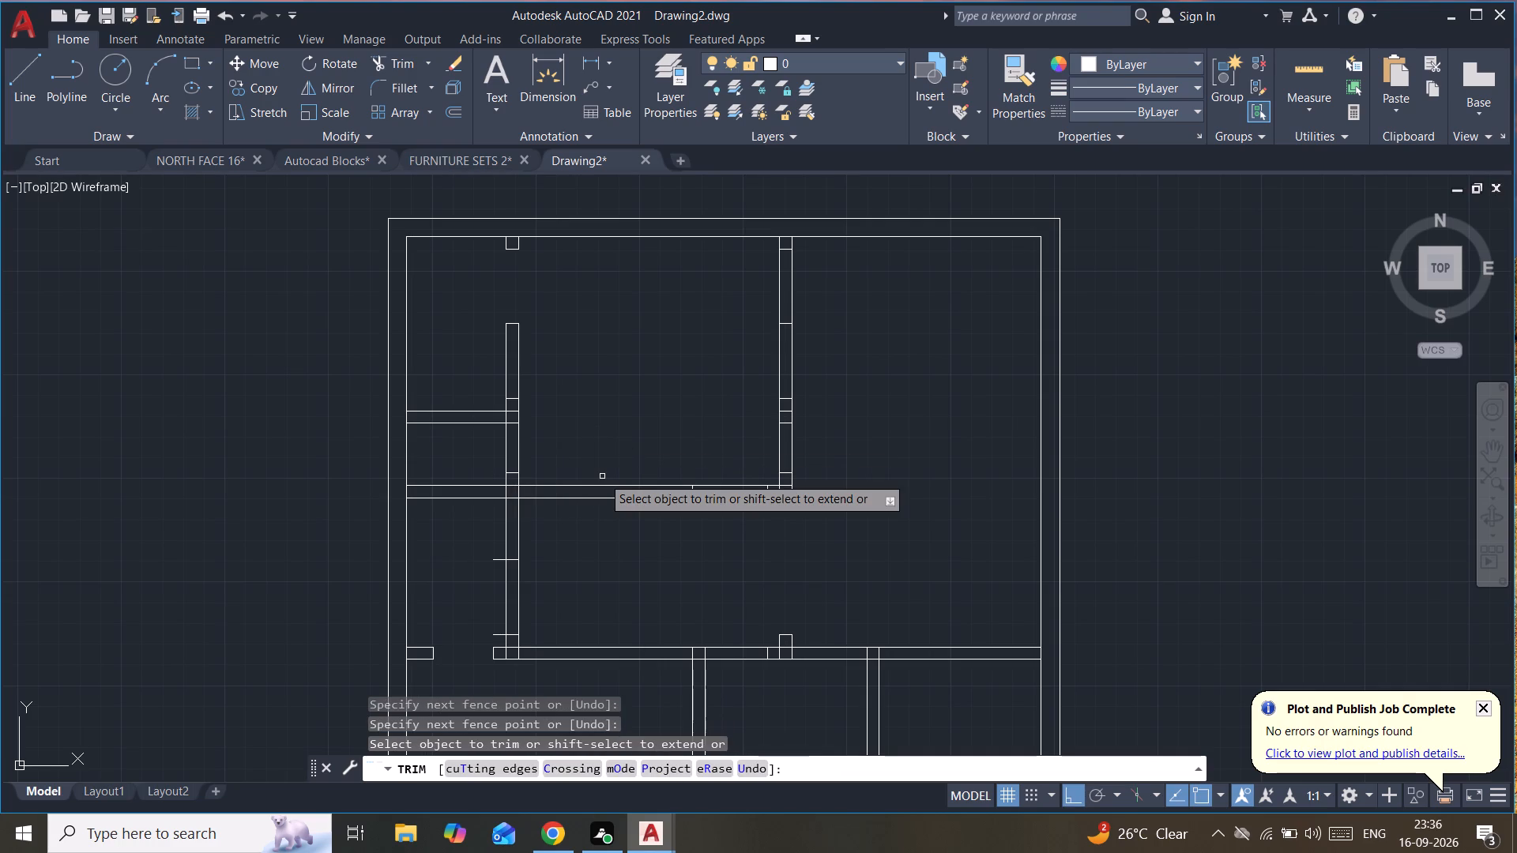
Trim both faces of the central vertical wall to cut a door opening just above the horizontal wall at its lower end.
{"action": "left_click_drag", "start_coordinate": [753, 457], "coordinate": [820, 459]}
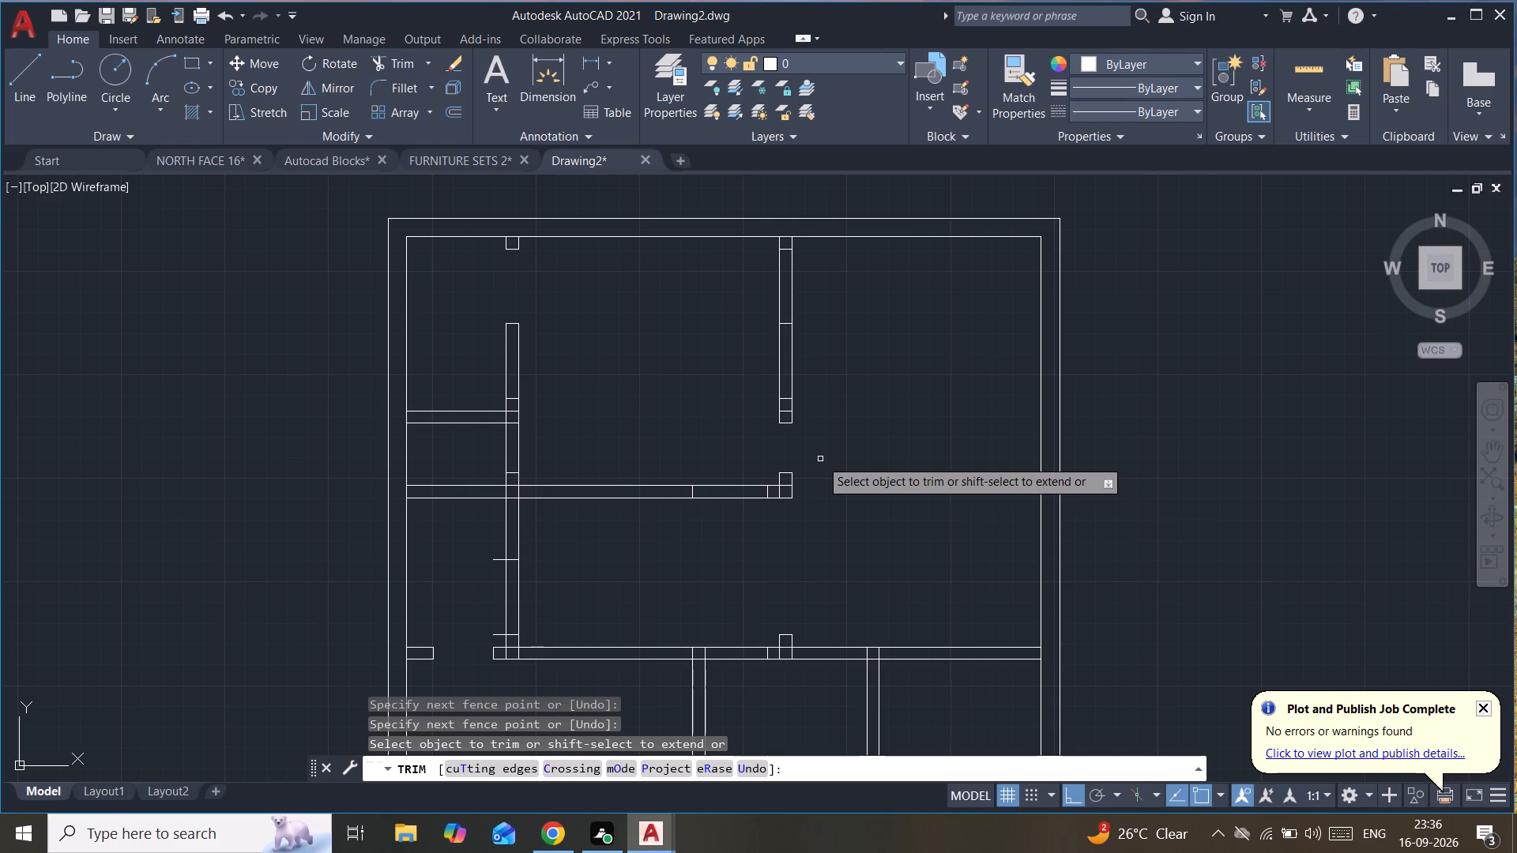
{"action": "scroll", "coordinate": [795, 472], "scroll_direction": "down", "scroll_amount": 1}
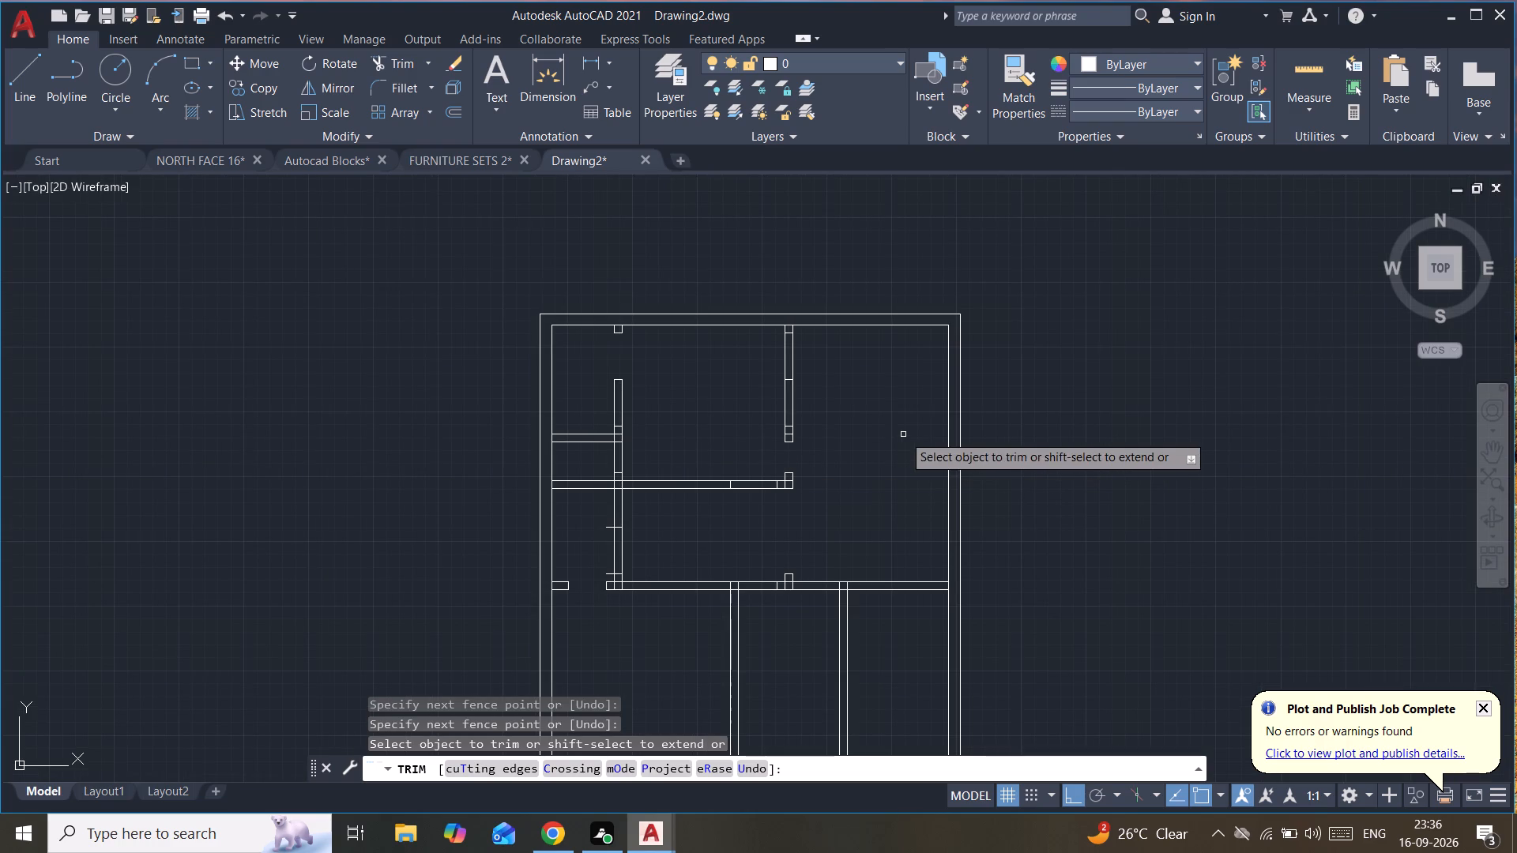
{"action": "middle_click_drag", "start_coordinate": [903, 434], "coordinate": [892, 314]}
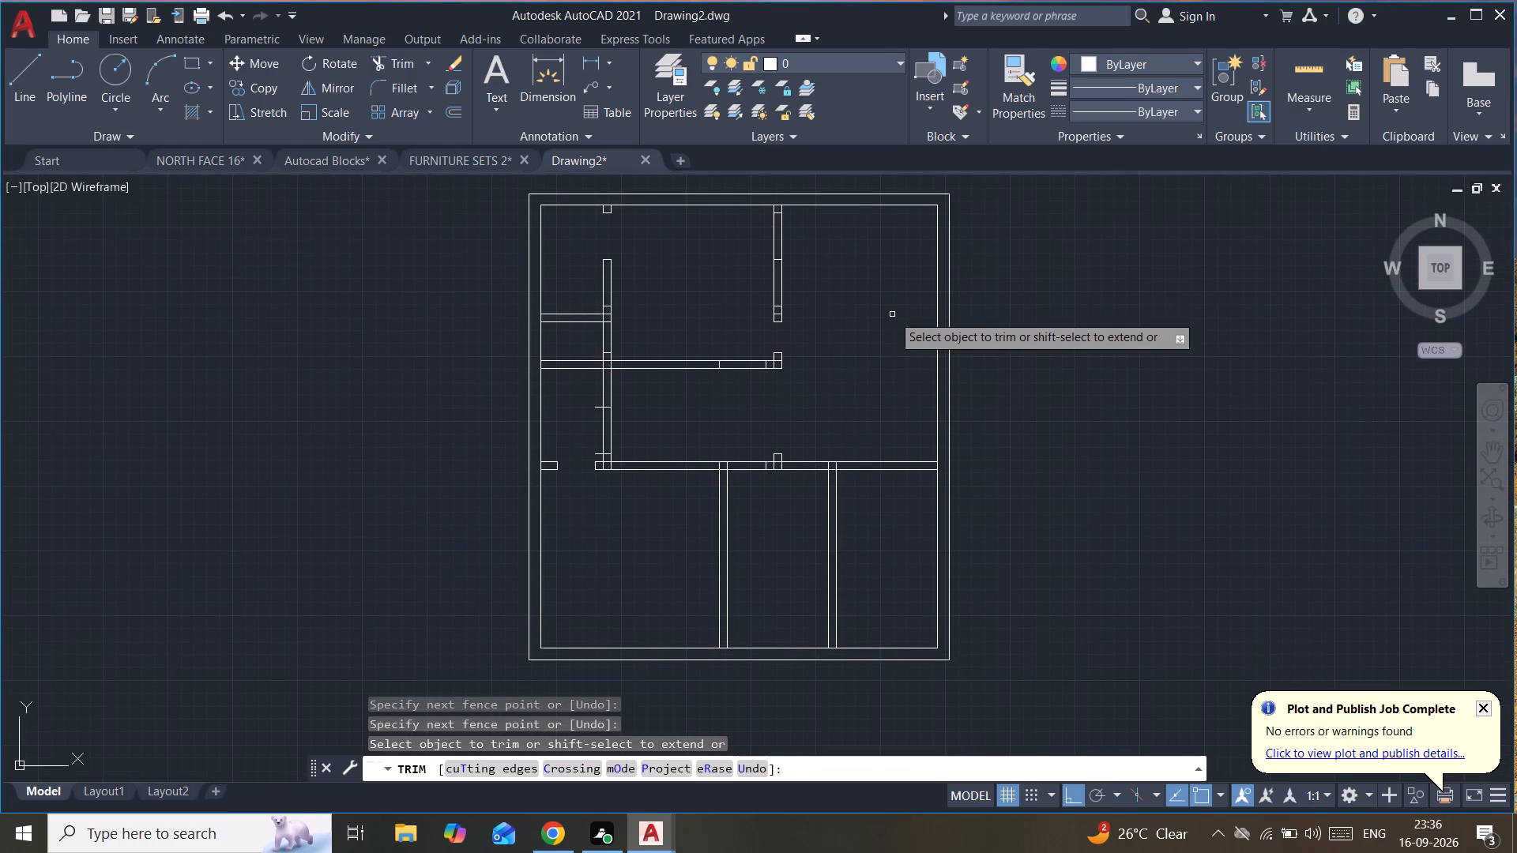
{"action": "key", "text": "Escape"}
{"action": "key", "text": "Escape"}
{"action": "key", "text": "Escape"}
{"action": "key", "text": "Escape"}
{"action": "key", "text": "Escape"}
{"action": "key", "text": "Escape"}
{"action": "key", "text": "Escape"}
{"action": "key", "text": "Escape"}
{"action": "key", "text": "Escape"}
{"action": "key", "text": "Escape"}
{"action": "key", "text": "Escape"}
{"action": "key", "text": "Escape"}
{"action": "key", "text": "Escape"}
{"action": "key", "text": "Escape"}
{"action": "key", "text": "Escape"}
{"action": "key", "text": "Escape"}
{"action": "key", "text": "Escape"}
{"action": "key", "text": "Escape"}
{"action": "key", "text": "Escape"}
{"action": "key", "text": "Escape"}
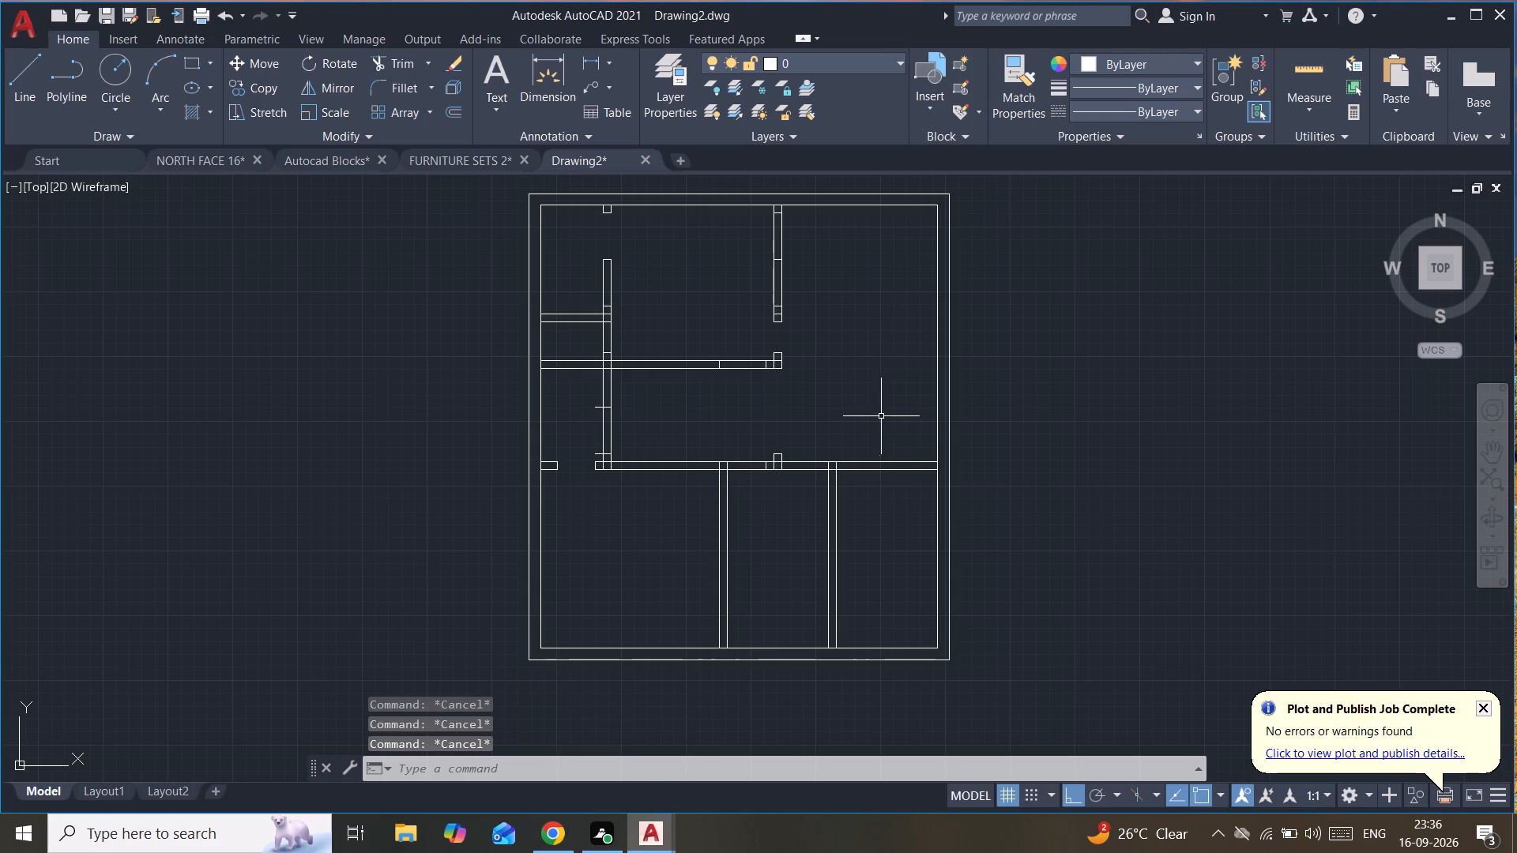
Erase the leftover vertical wall stub, with its short end lines, on the long horizontal wall above the three lower rooms.
{"action": "scroll", "coordinate": [762, 458], "scroll_direction": "up", "scroll_amount": 2}
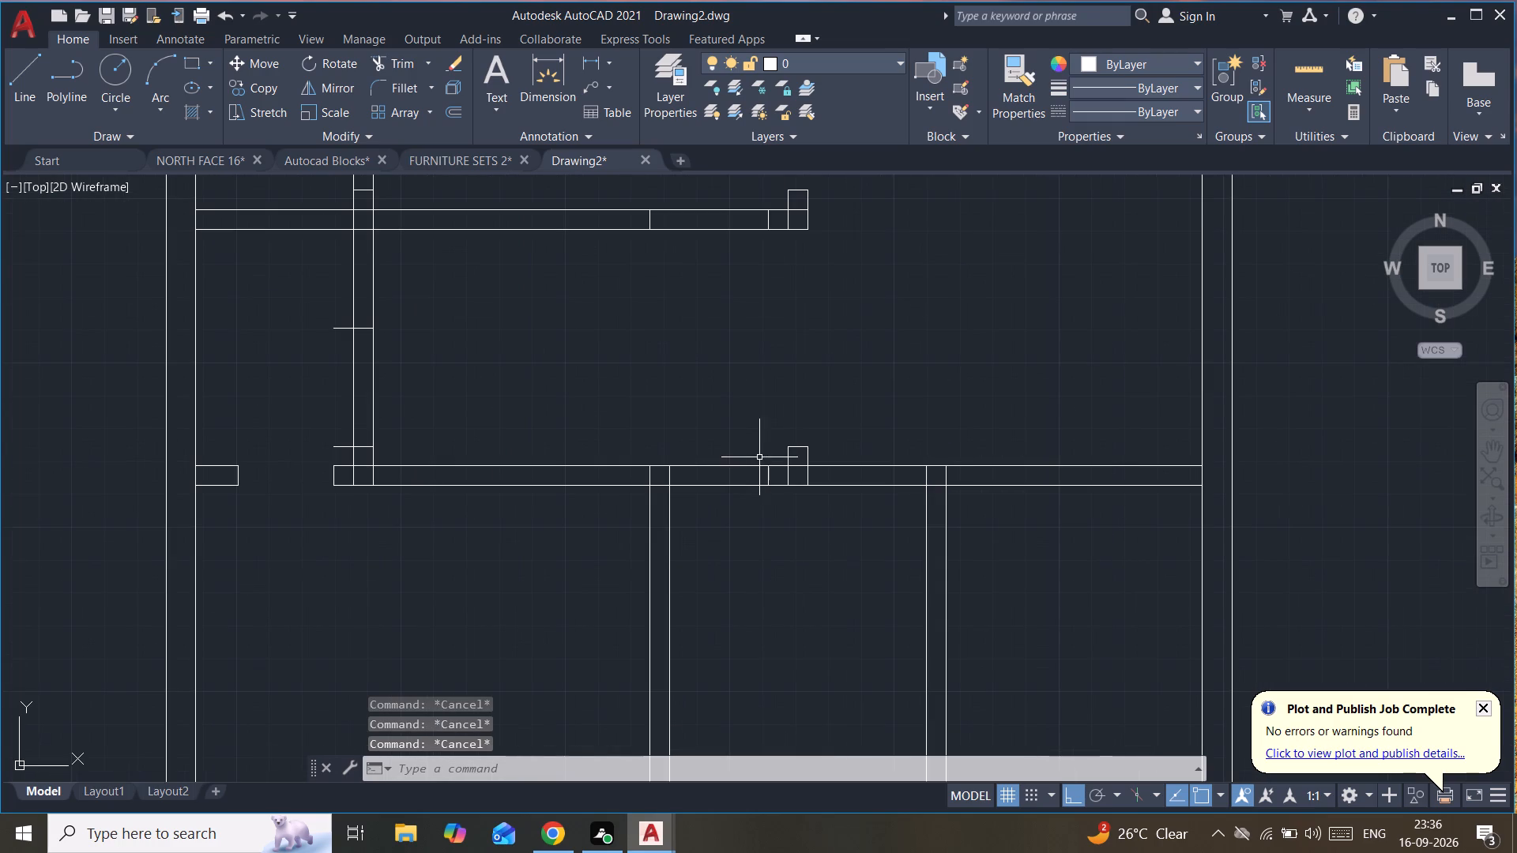
{"action": "scroll", "coordinate": [799, 443], "scroll_direction": "up", "scroll_amount": 1}
{"action": "middle_click_drag", "start_coordinate": [800, 436], "coordinate": [795, 392]}
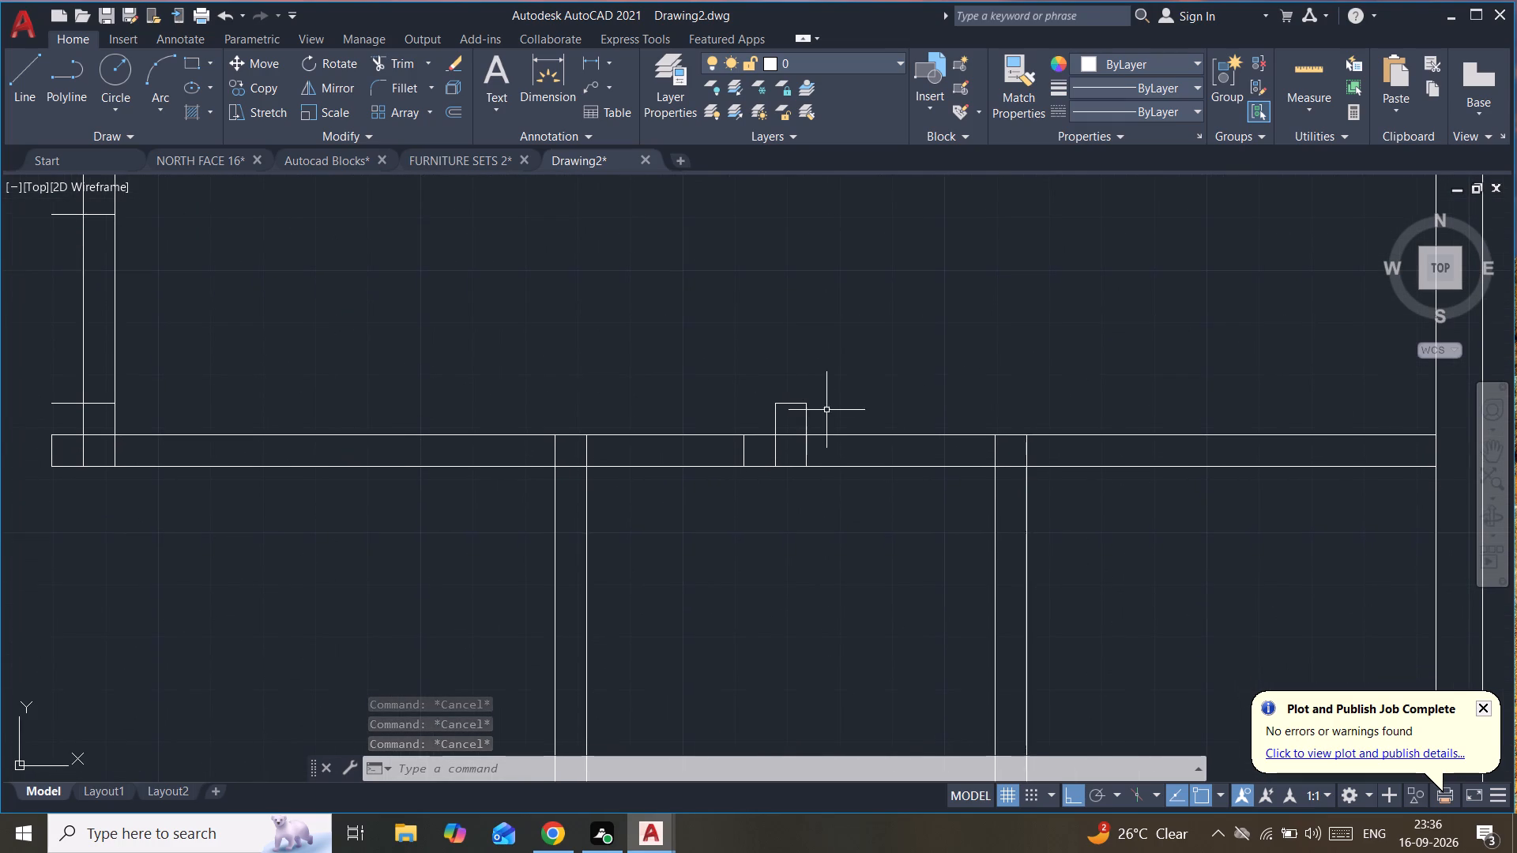
{"action": "left_click", "coordinate": [834, 410]}
{"action": "left_click", "coordinate": [830, 384]}
{"action": "left_click", "coordinate": [829, 384]}
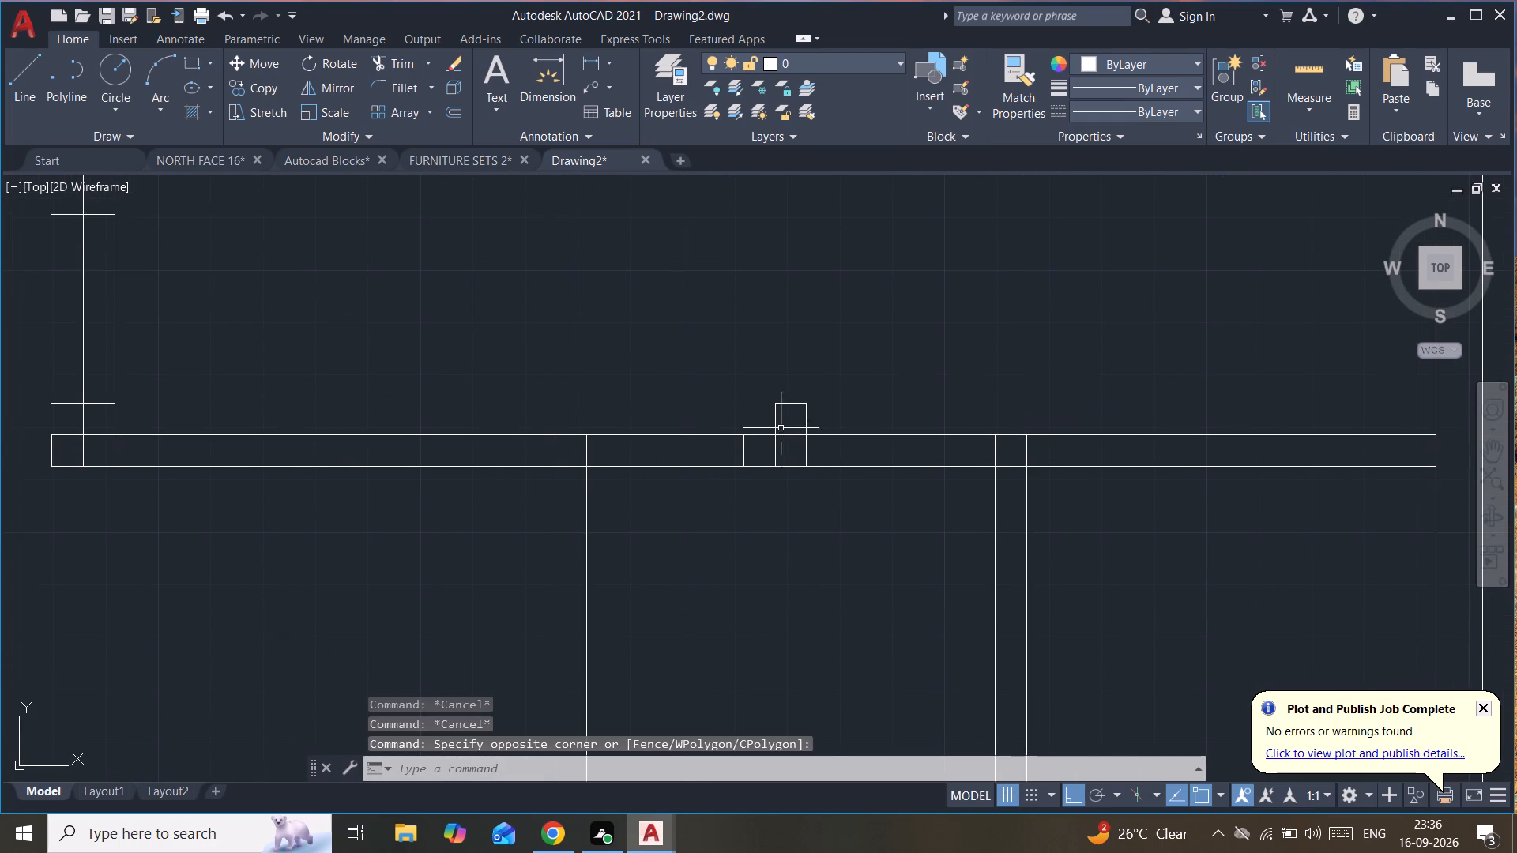
{"action": "left_click", "coordinate": [825, 378]}
{"action": "left_click", "coordinate": [750, 425]}
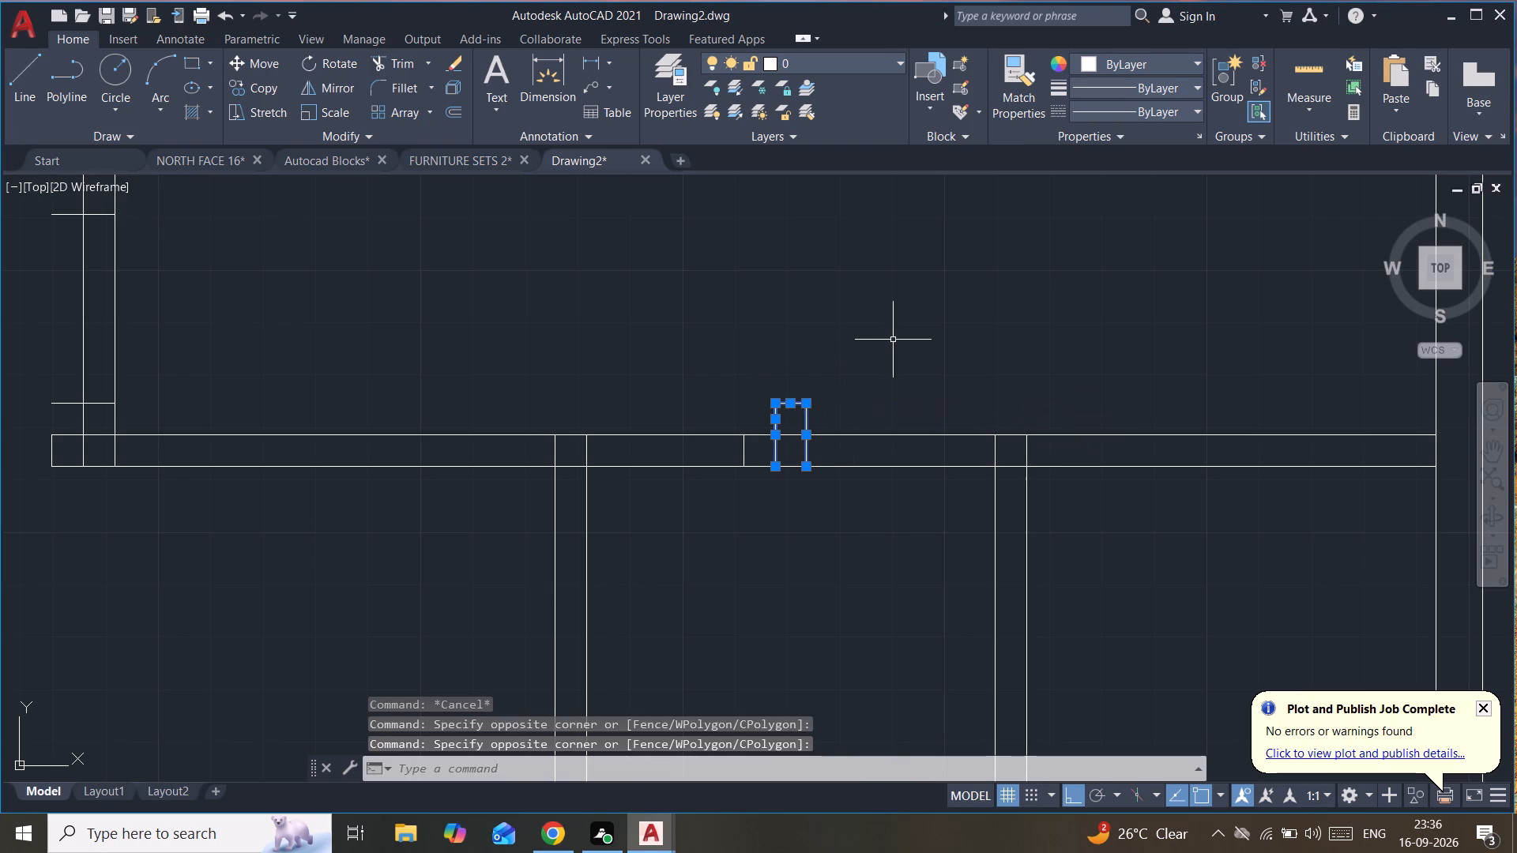
{"action": "key", "text": "Delete"}
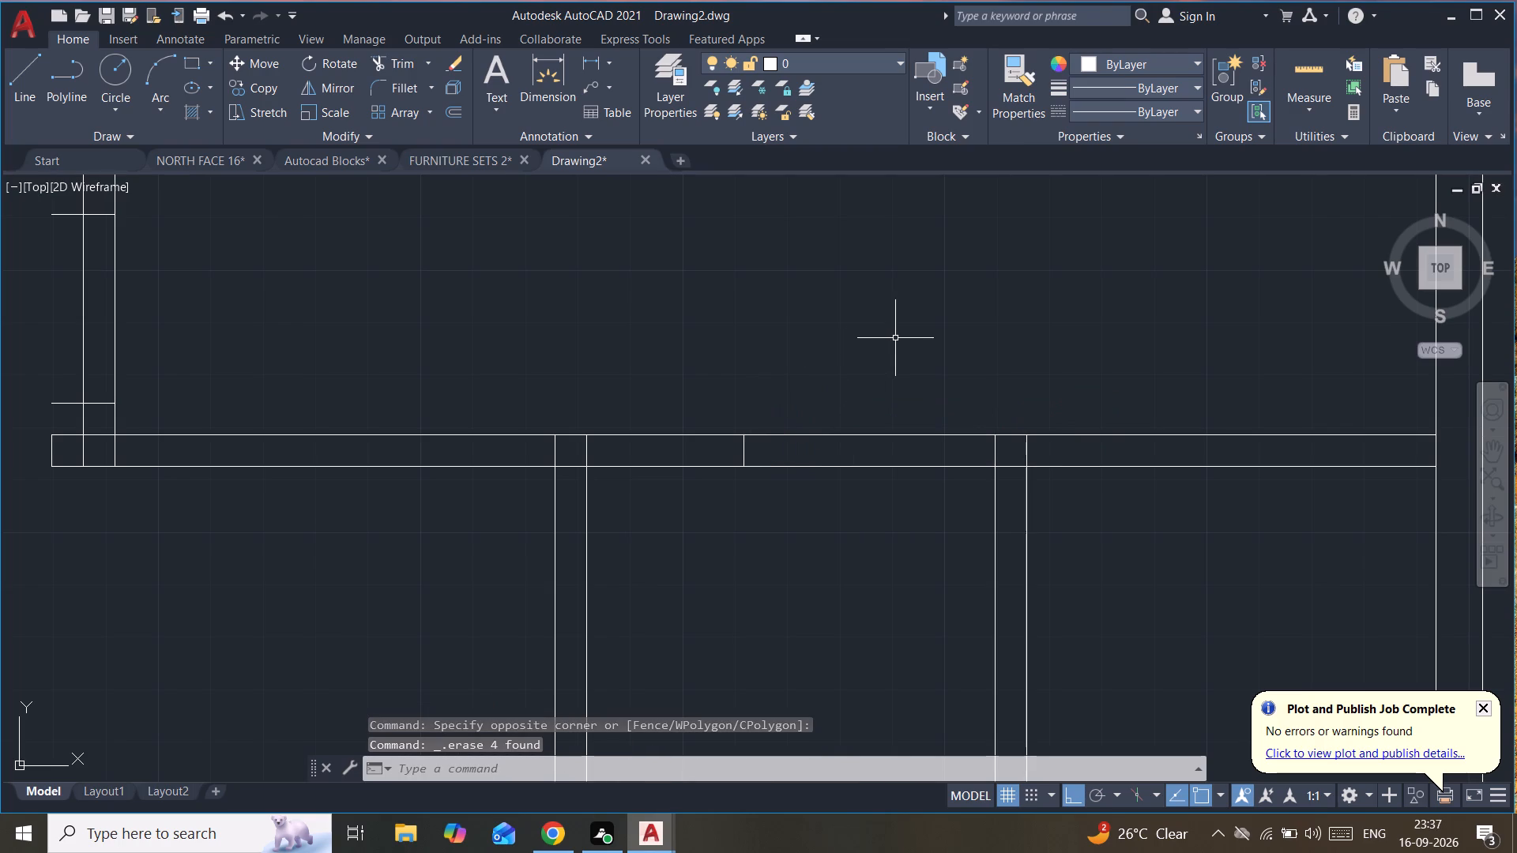
Examine the three lower rooms and the long horizontal wall that separates them from the upper rooms.
{"action": "scroll", "coordinate": [841, 463], "scroll_direction": "down", "scroll_amount": 3}
{"action": "middle_click_drag", "start_coordinate": [849, 446], "coordinate": [850, 421]}
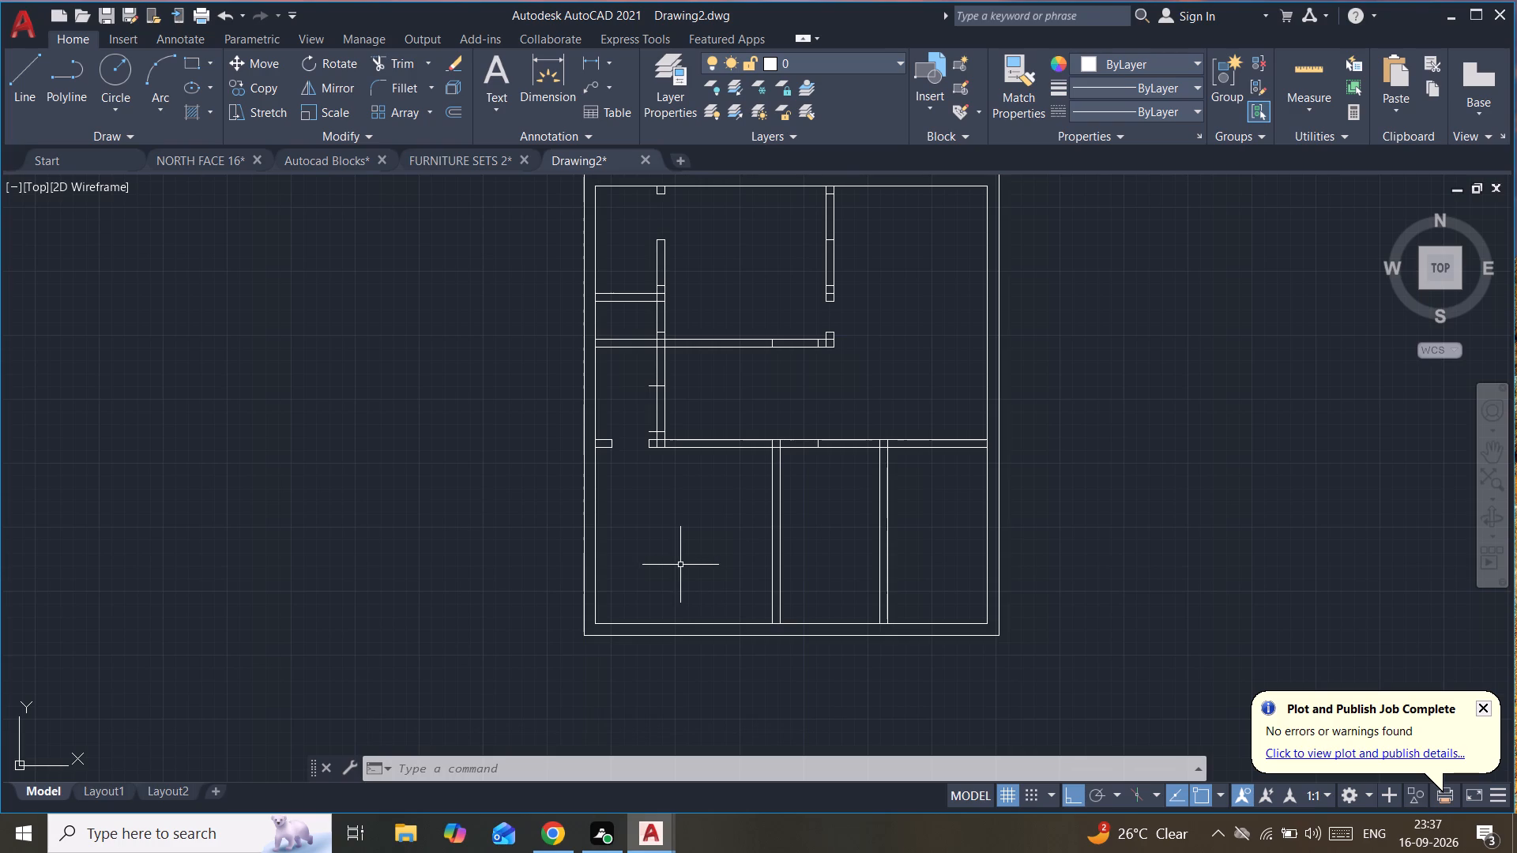
{"action": "middle_click_drag", "start_coordinate": [683, 565], "coordinate": [683, 565]}
{"action": "middle_click_drag", "start_coordinate": [683, 565], "coordinate": [689, 551]}
{"action": "scroll", "coordinate": [689, 551], "scroll_direction": "up", "scroll_amount": 1}
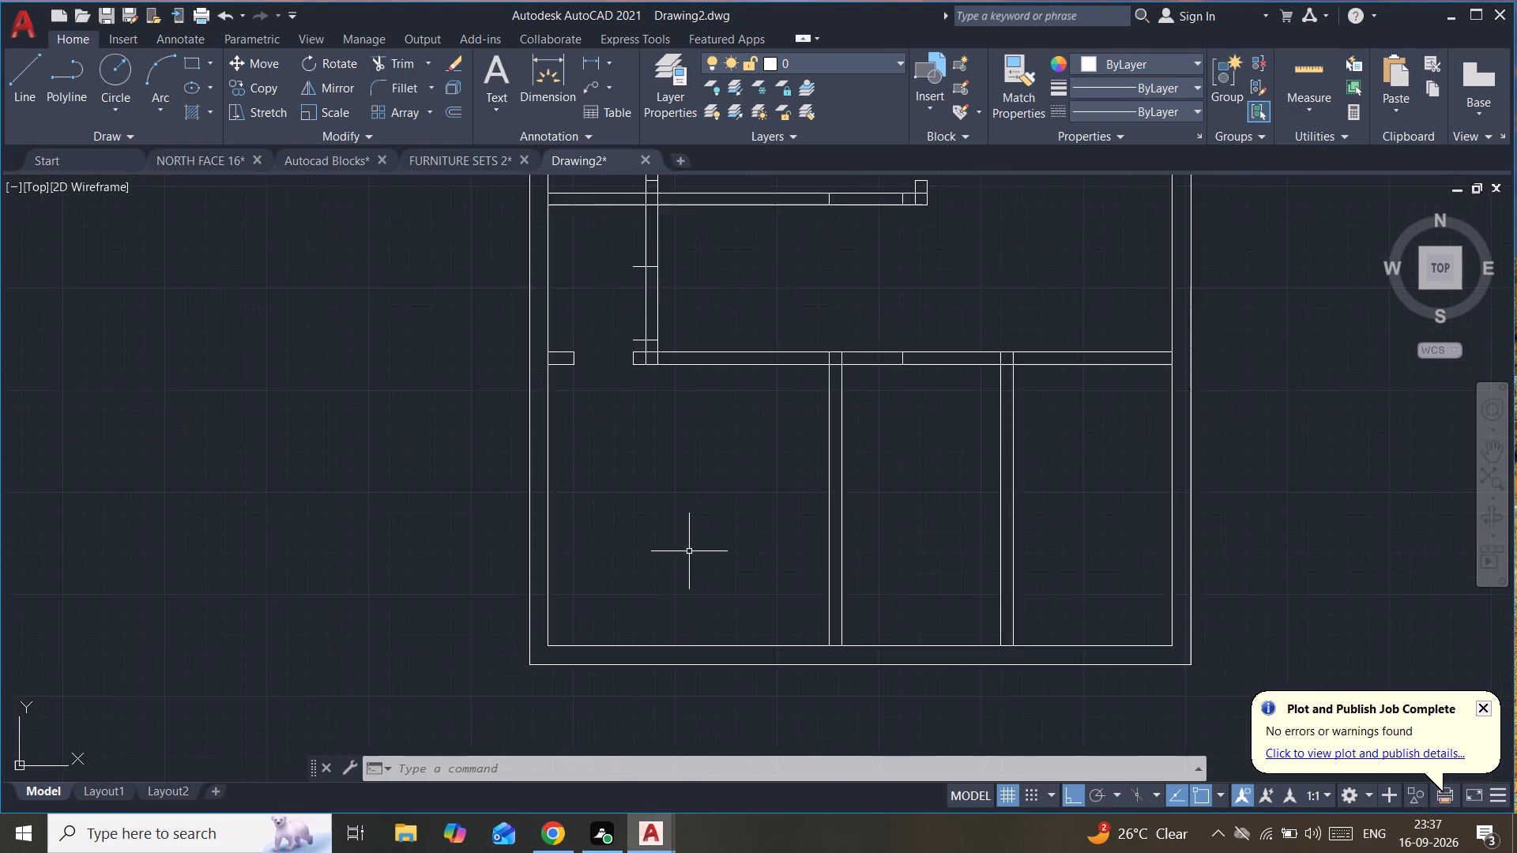
{"action": "scroll", "coordinate": [689, 551], "scroll_direction": "up", "scroll_amount": 1}
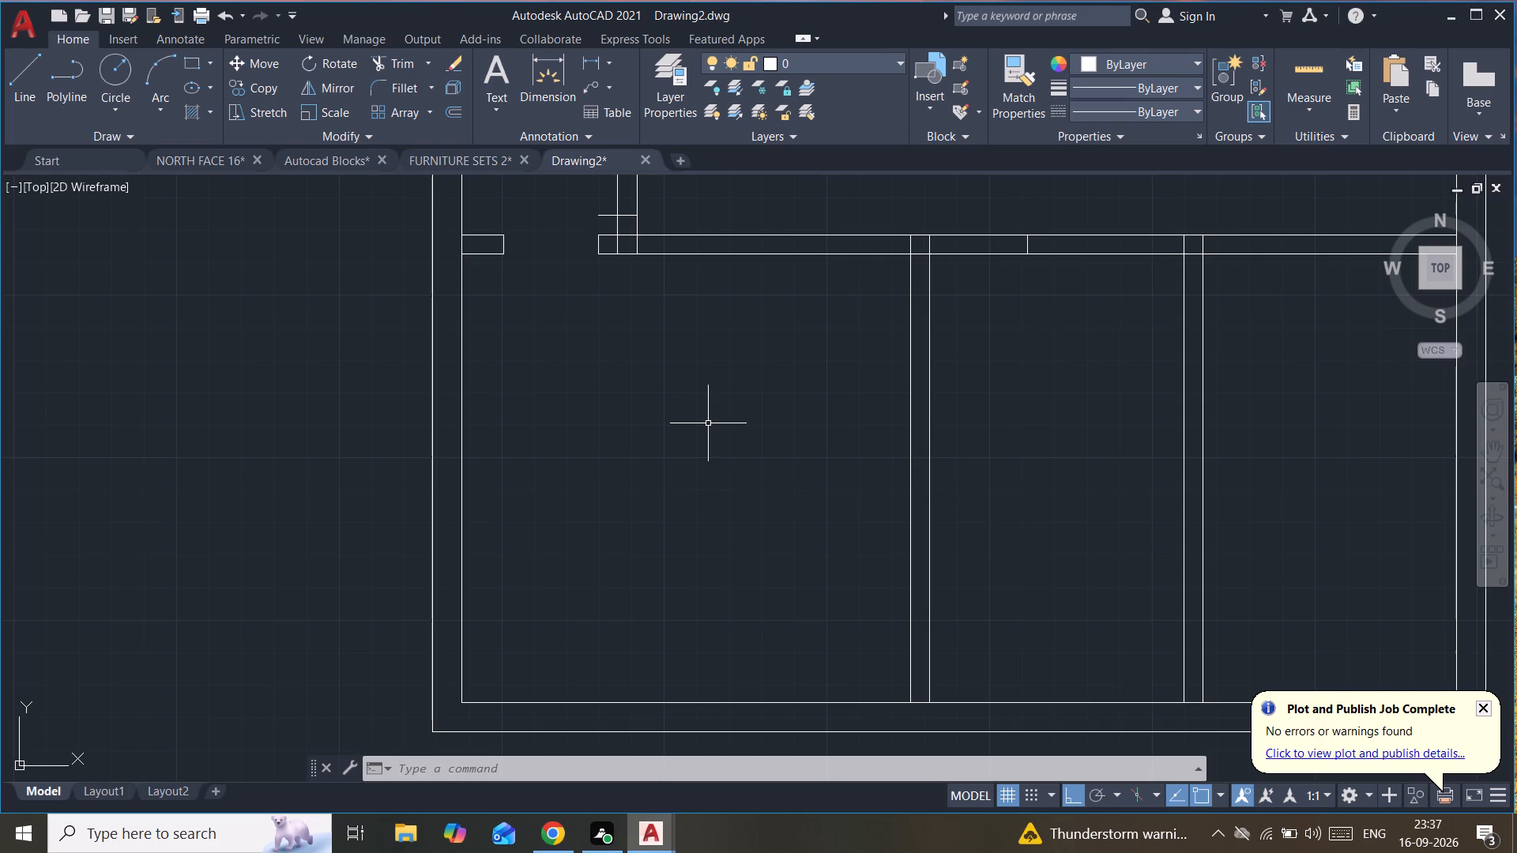
{"action": "scroll", "coordinate": [736, 405], "scroll_direction": "down", "scroll_amount": 1}
{"action": "middle_click_drag", "start_coordinate": [736, 405], "coordinate": [546, 593]}
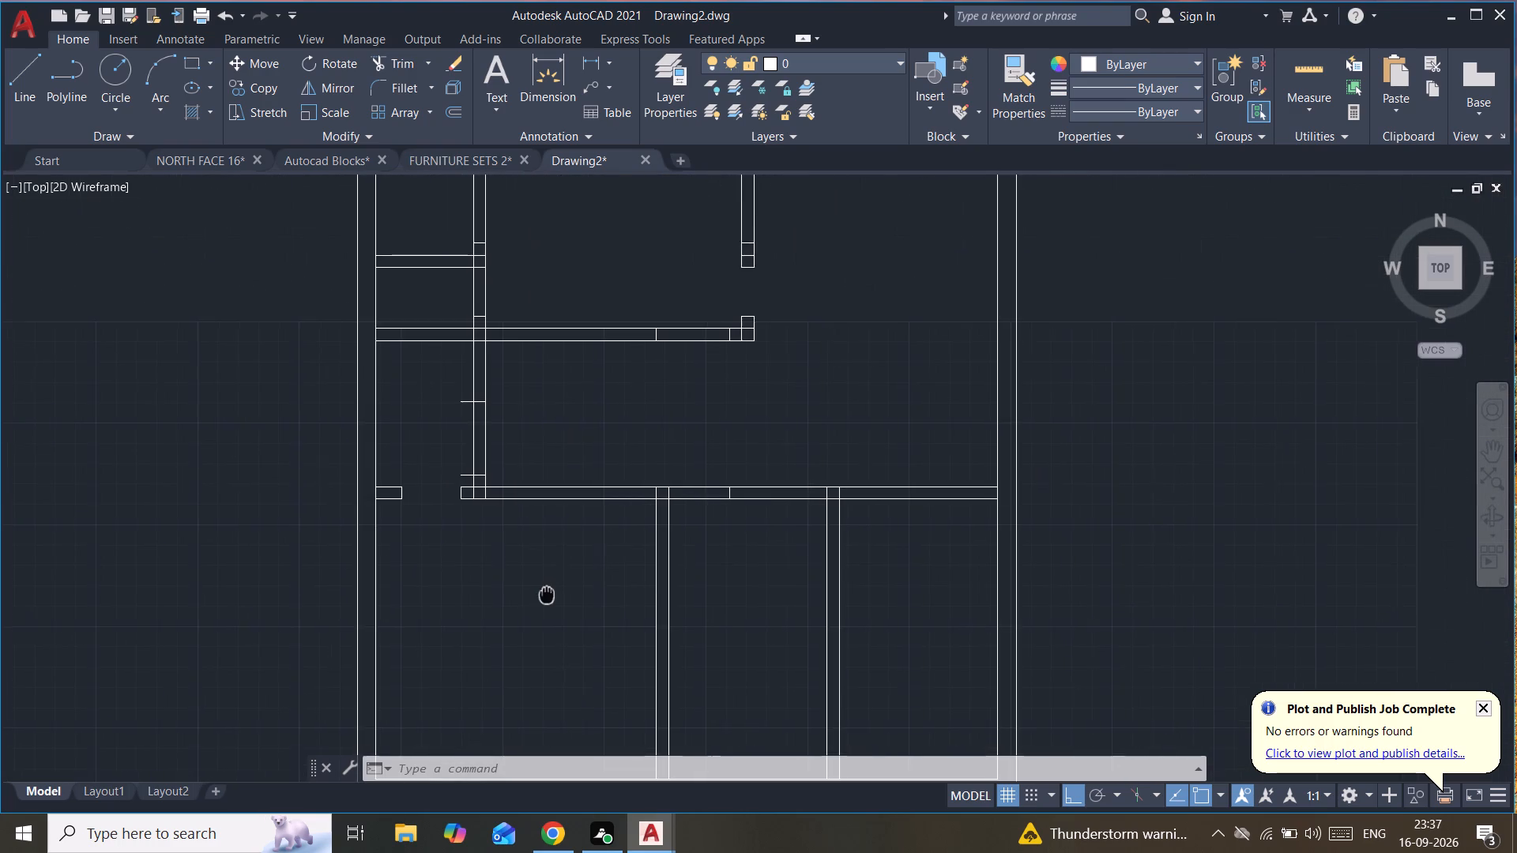
{"action": "middle_click_drag", "start_coordinate": [546, 593], "coordinate": [480, 445]}
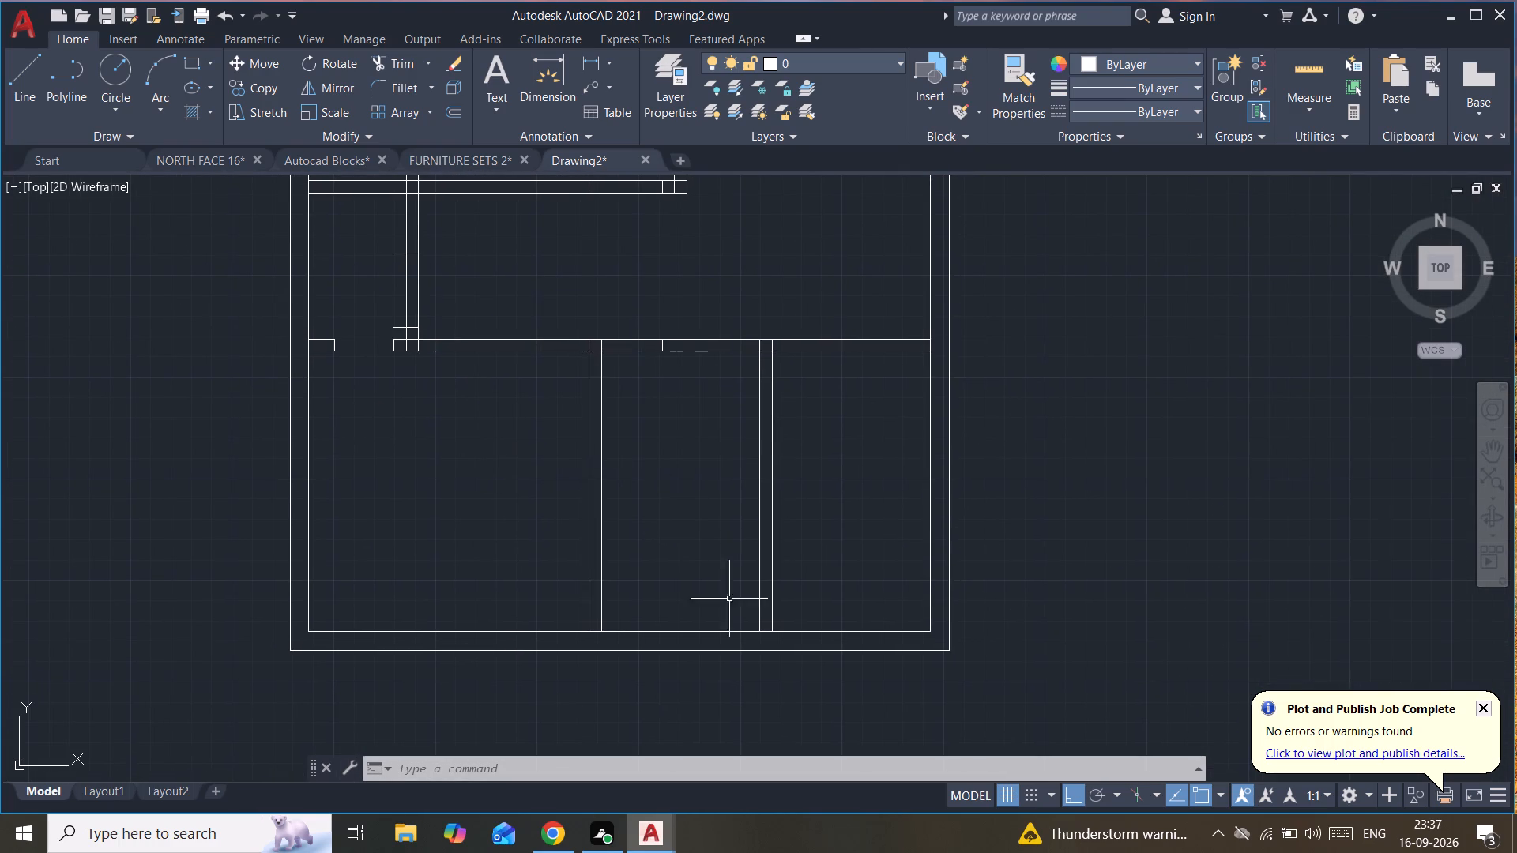
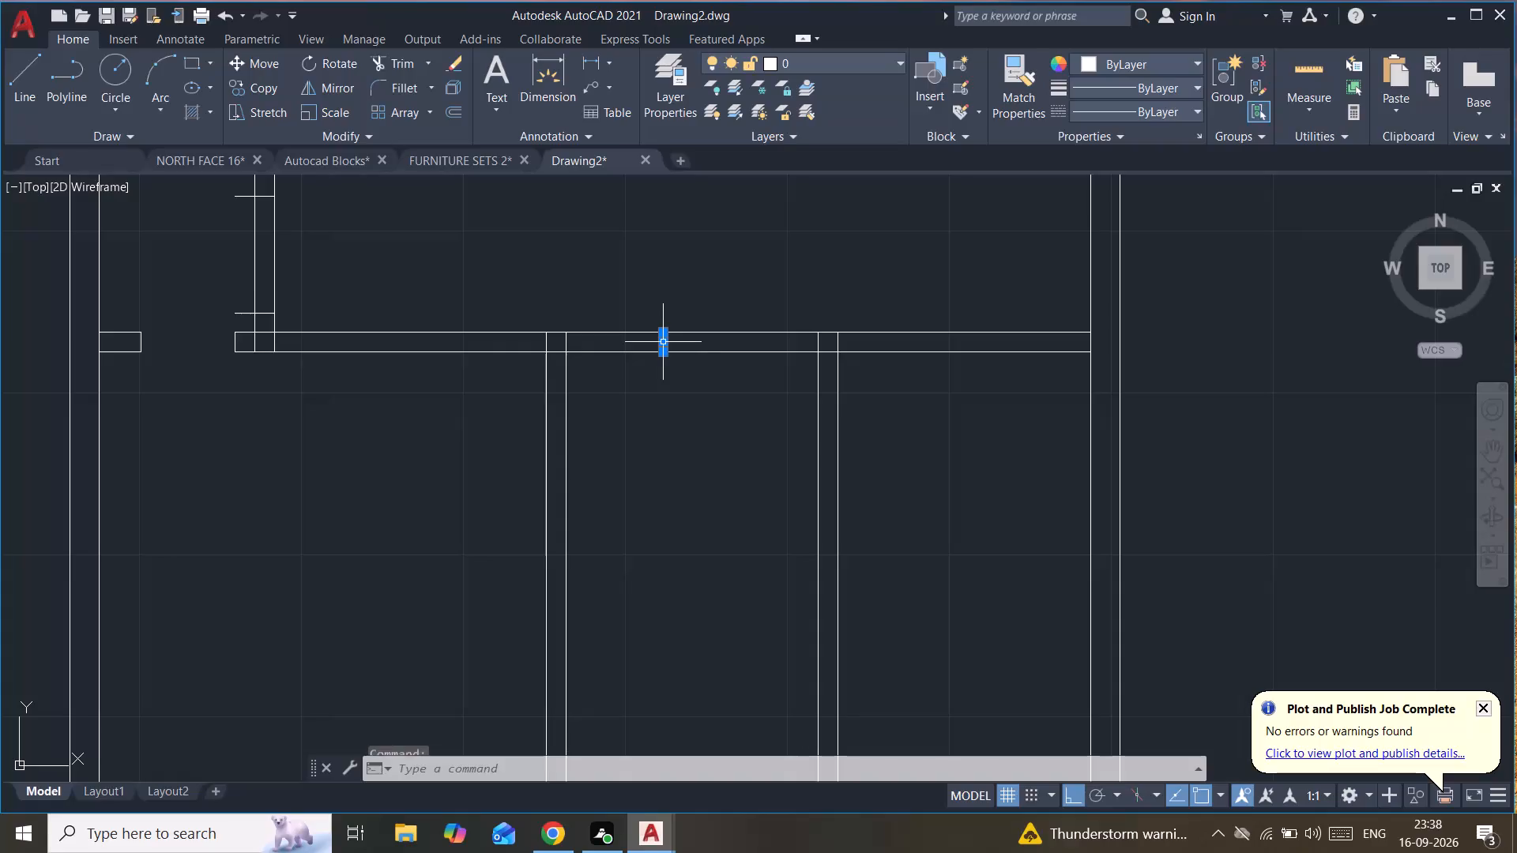
Erase the selected short vertical line across the long horizontal wall, between the two lower vertical walls.
{"action": "key", "text": "Delete"}
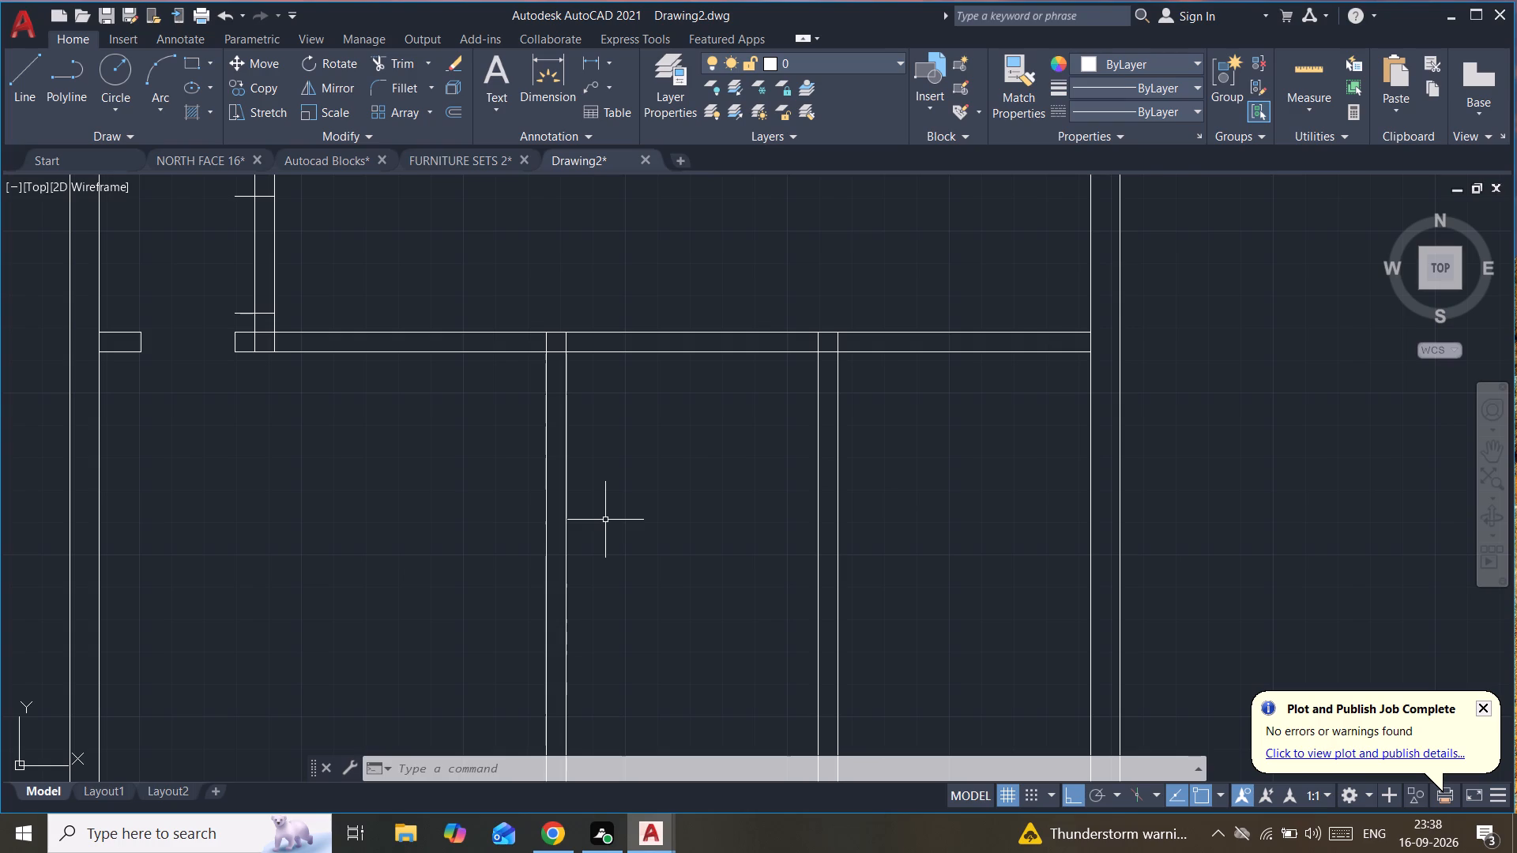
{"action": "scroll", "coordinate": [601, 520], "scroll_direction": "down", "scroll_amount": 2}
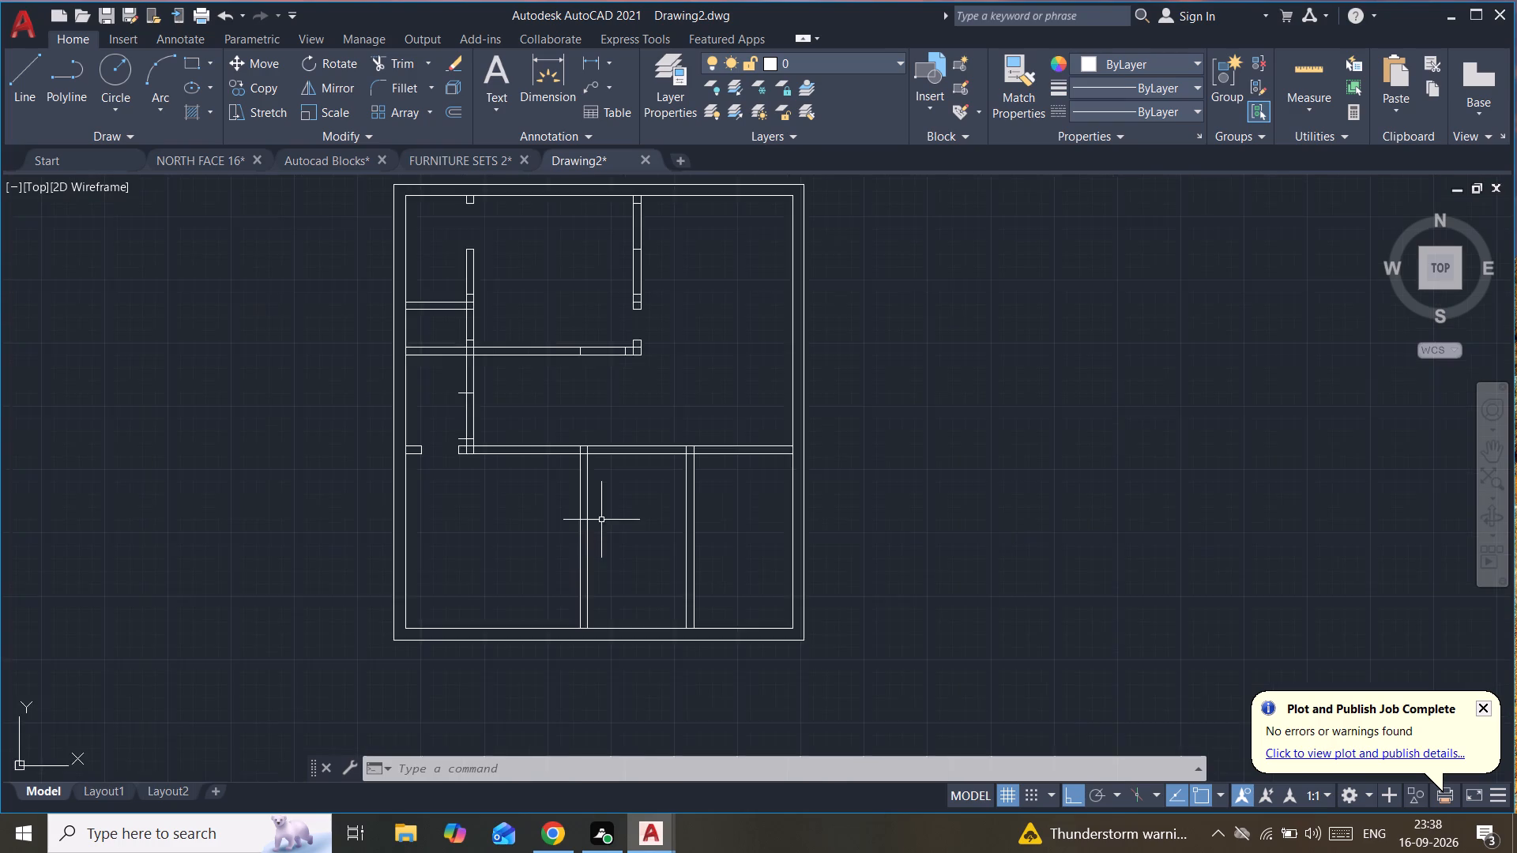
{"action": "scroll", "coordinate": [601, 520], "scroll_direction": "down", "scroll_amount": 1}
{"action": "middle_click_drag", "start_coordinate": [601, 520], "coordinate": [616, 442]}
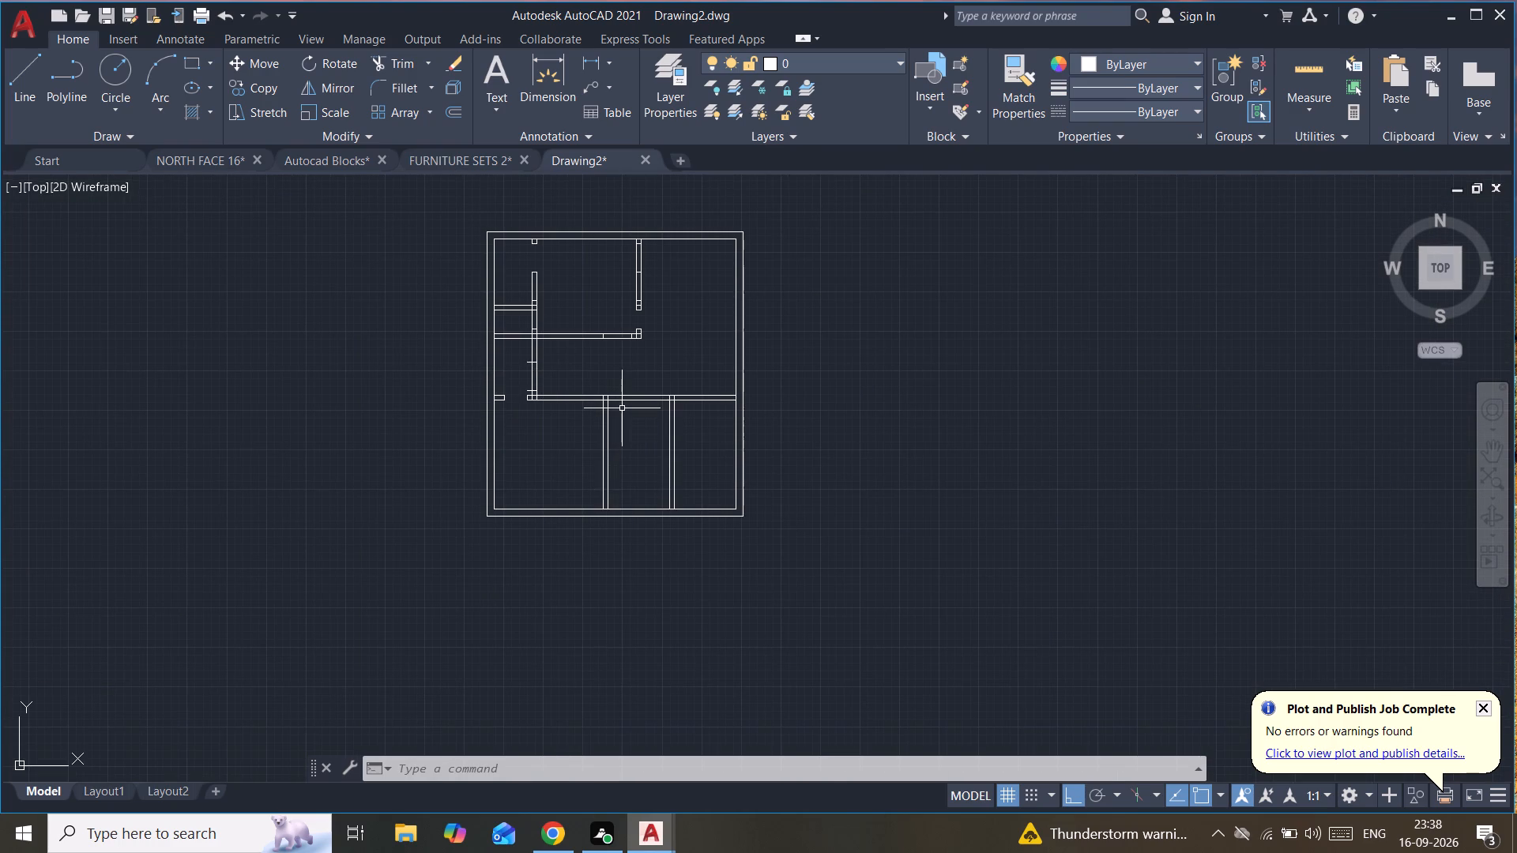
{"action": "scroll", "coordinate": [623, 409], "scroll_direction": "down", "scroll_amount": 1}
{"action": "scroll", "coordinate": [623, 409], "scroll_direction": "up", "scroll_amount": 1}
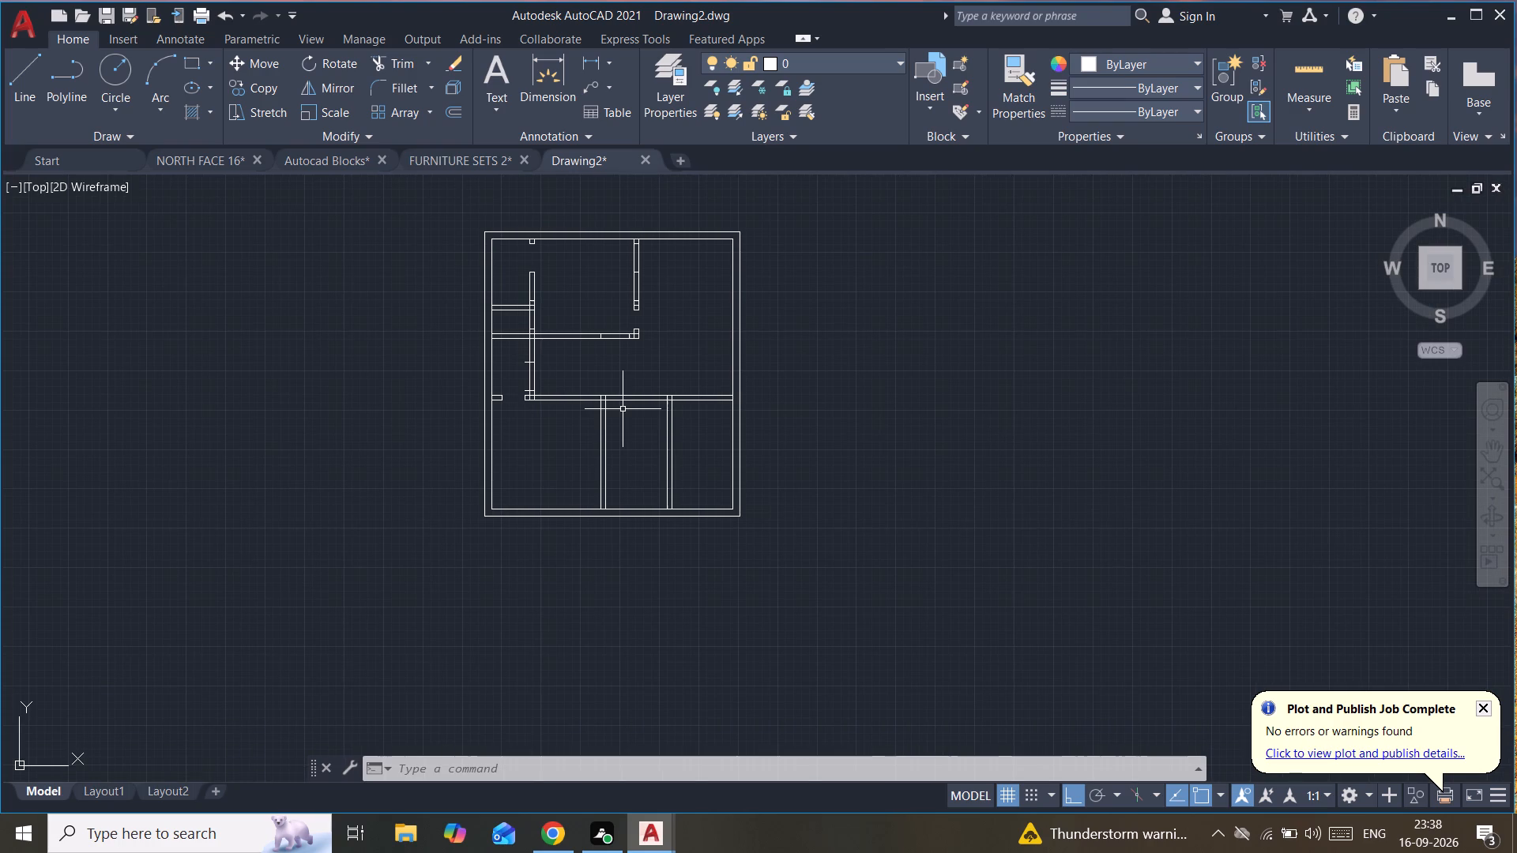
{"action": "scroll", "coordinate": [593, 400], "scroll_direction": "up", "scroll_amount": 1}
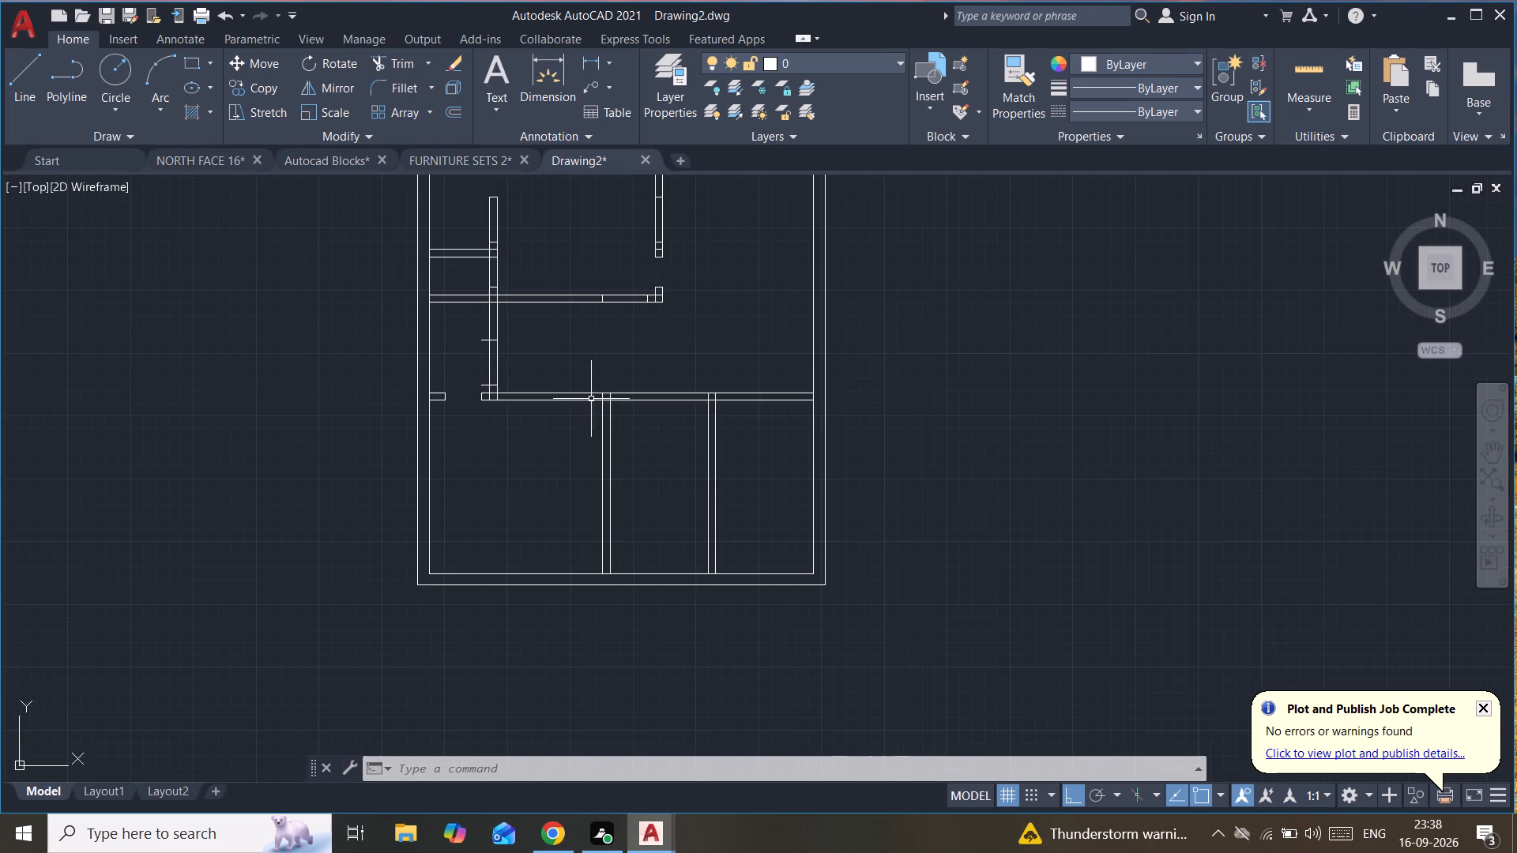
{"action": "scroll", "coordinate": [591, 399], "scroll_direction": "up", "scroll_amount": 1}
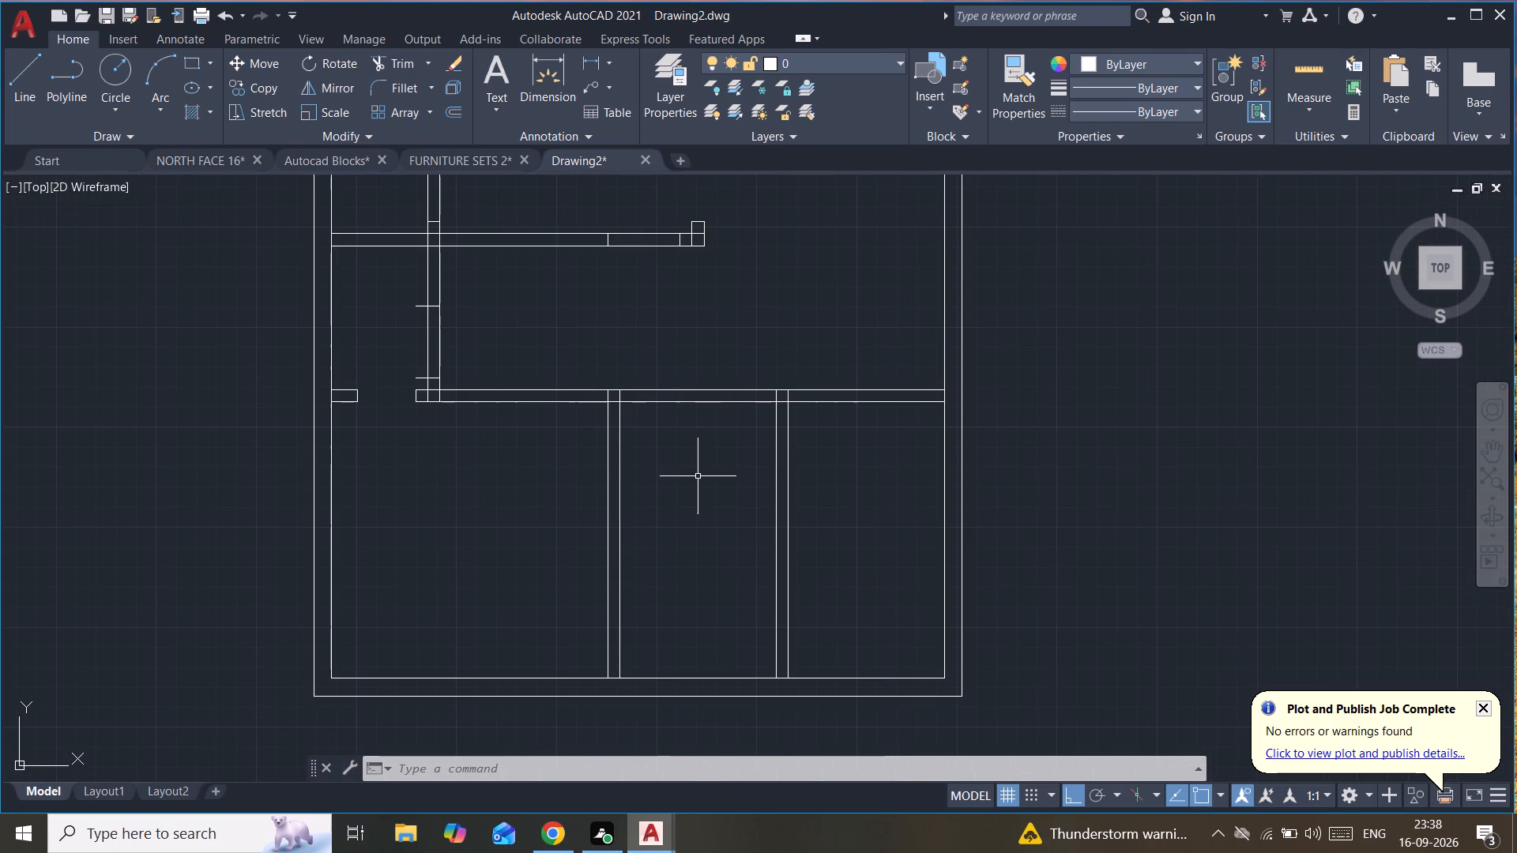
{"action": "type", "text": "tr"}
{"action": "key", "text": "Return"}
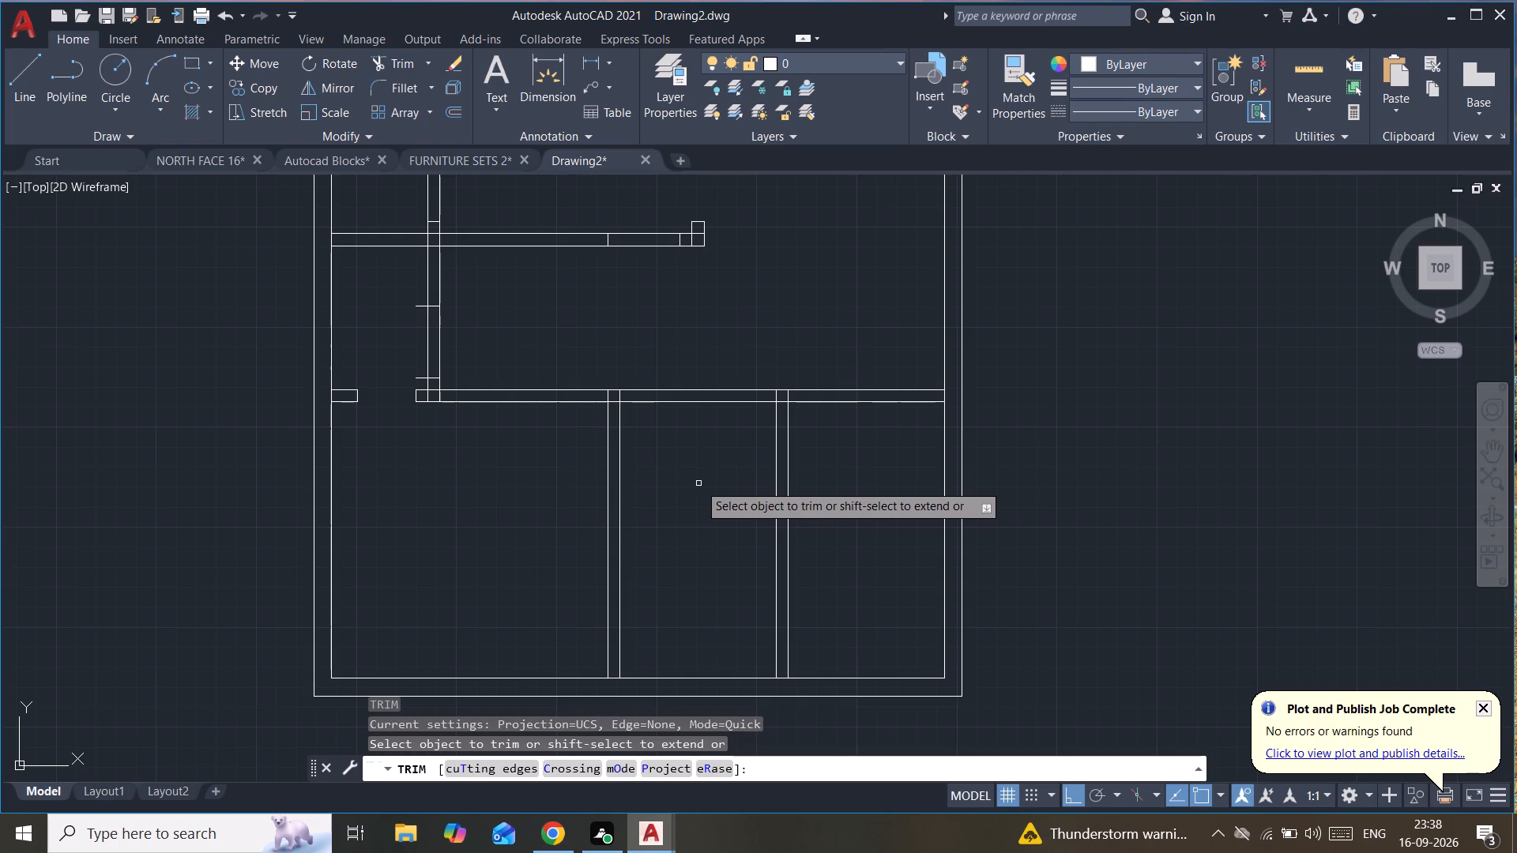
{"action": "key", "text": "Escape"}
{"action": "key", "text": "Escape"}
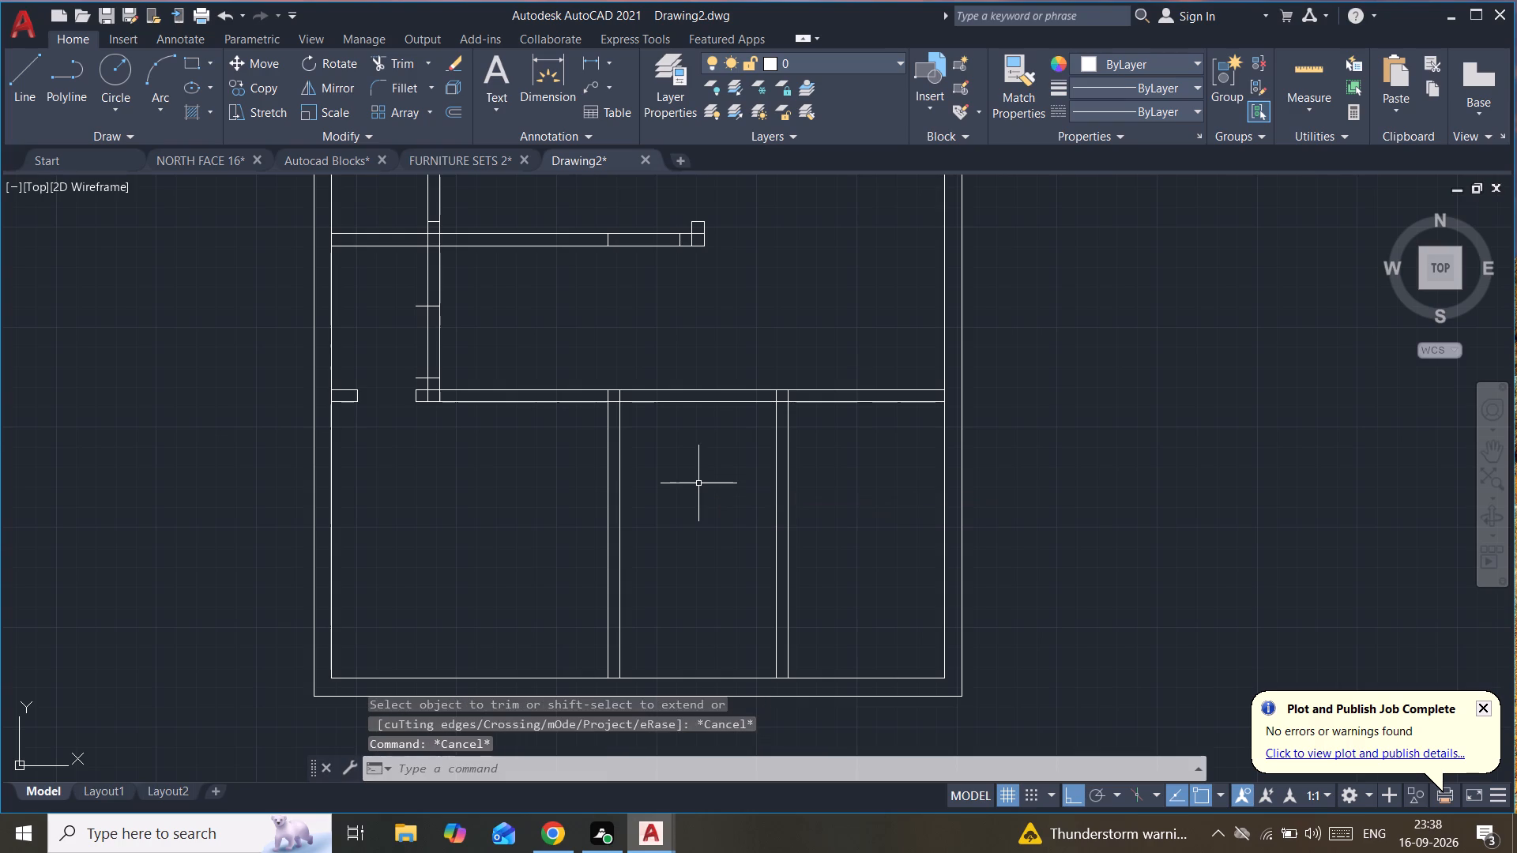
Offset the lower face of the long horizontal wall 6" downward into the lower rooms.
{"action": "left_click", "coordinate": [736, 402]}
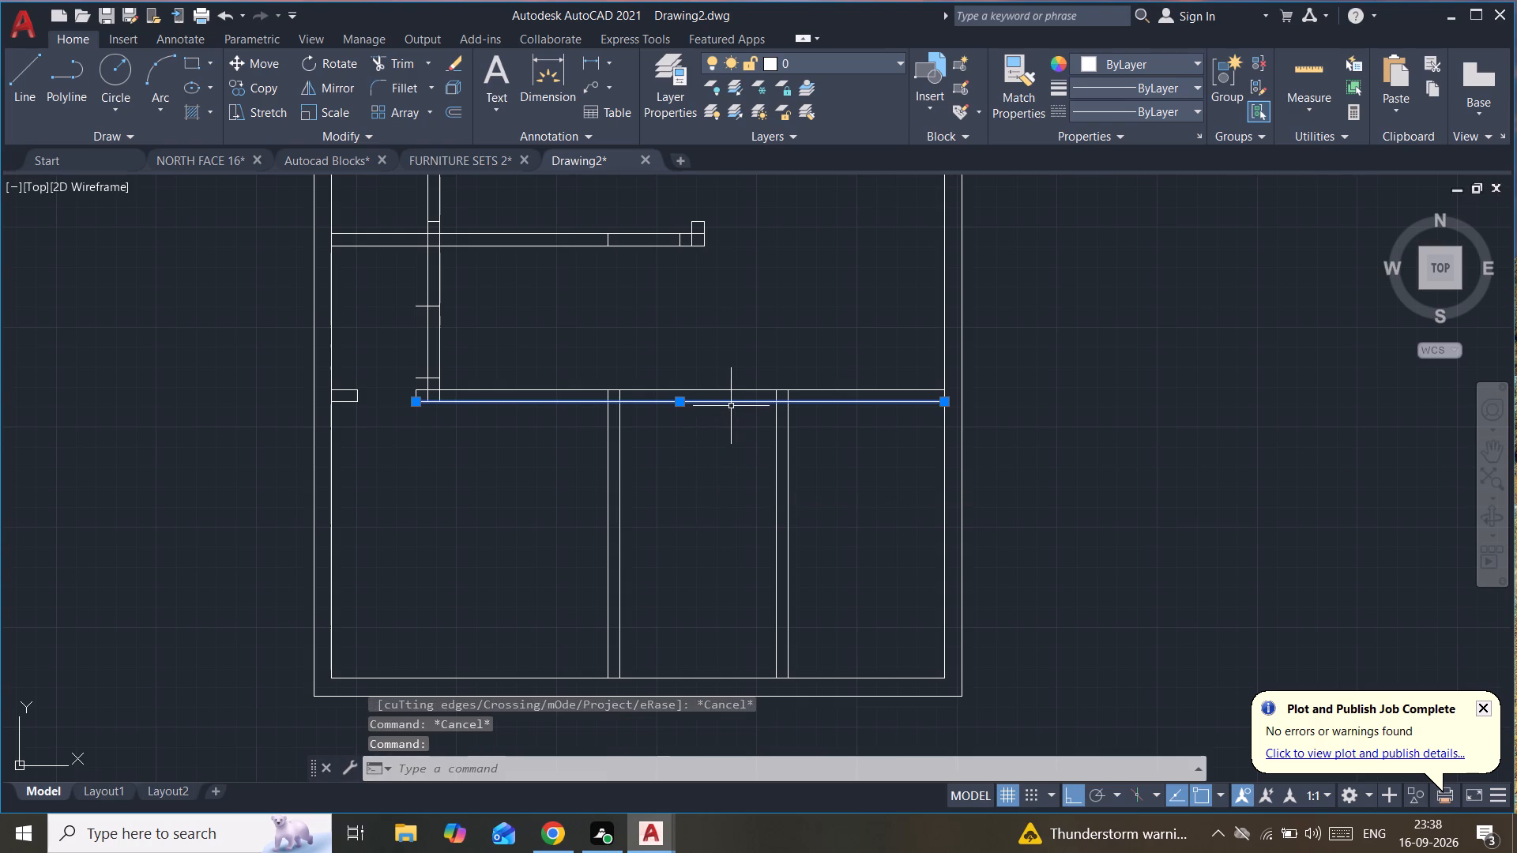
{"action": "key", "text": "f"}
{"action": "key", "text": "BackSpace"}
{"action": "type", "text": "of"}
{"action": "key", "text": "Return"}
{"action": "type", "text": "6\""}
{"action": "key", "text": "Return"}
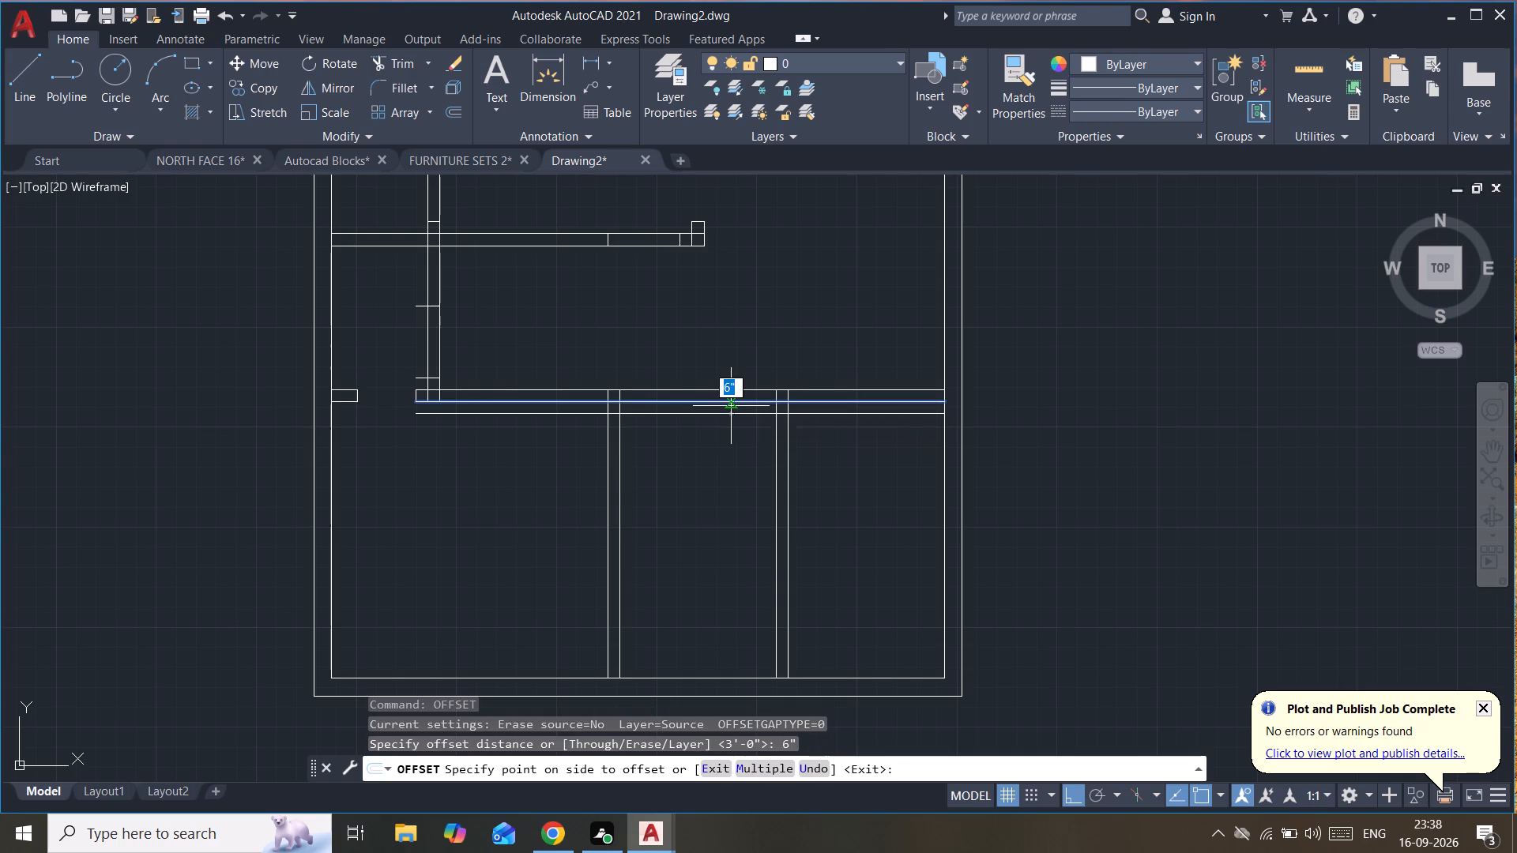
{"action": "left_click", "coordinate": [730, 472]}
{"action": "key", "text": "Escape"}
Offset the new guide line below the horizontal wall 3' downward to mark the door width.
{"action": "left_click", "coordinate": [722, 415]}
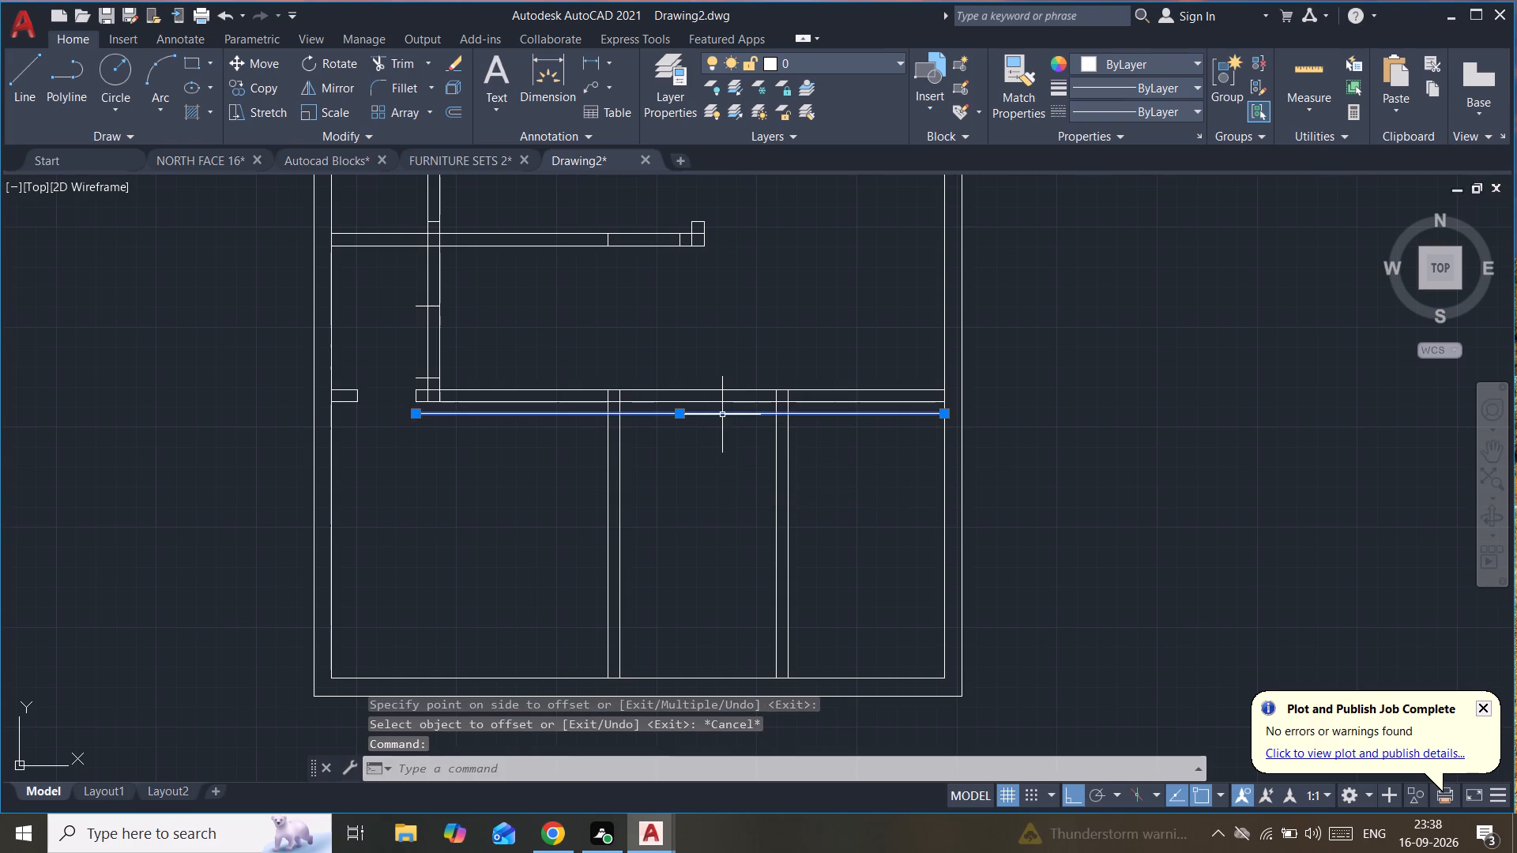
{"action": "type", "text": "of"}
{"action": "key", "text": "Return"}
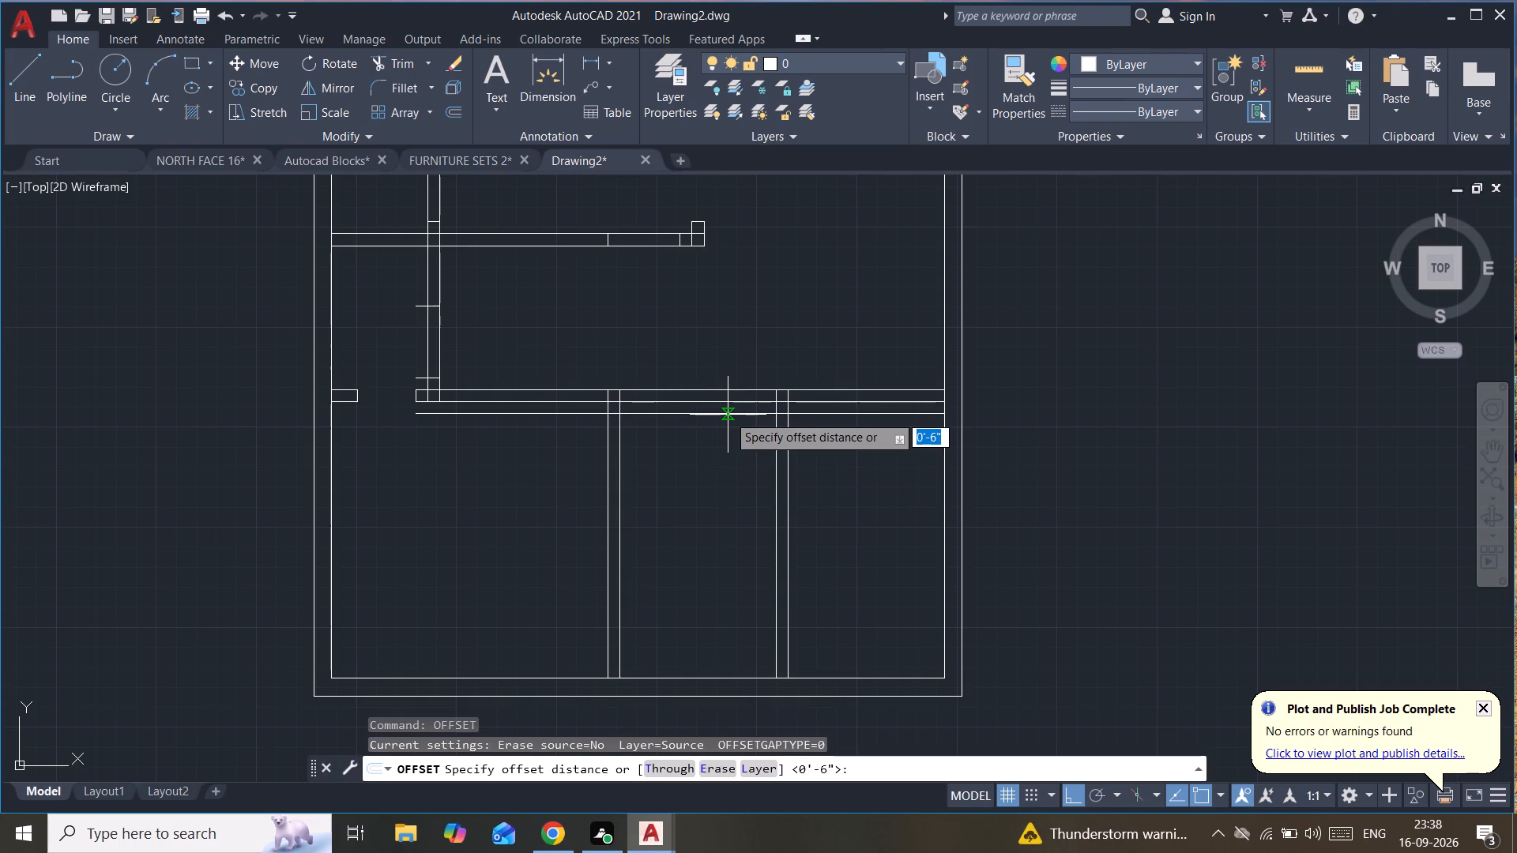
{"action": "type", "text": "3'"}
{"action": "key", "text": "Return"}
{"action": "left_click", "coordinate": [756, 435]}
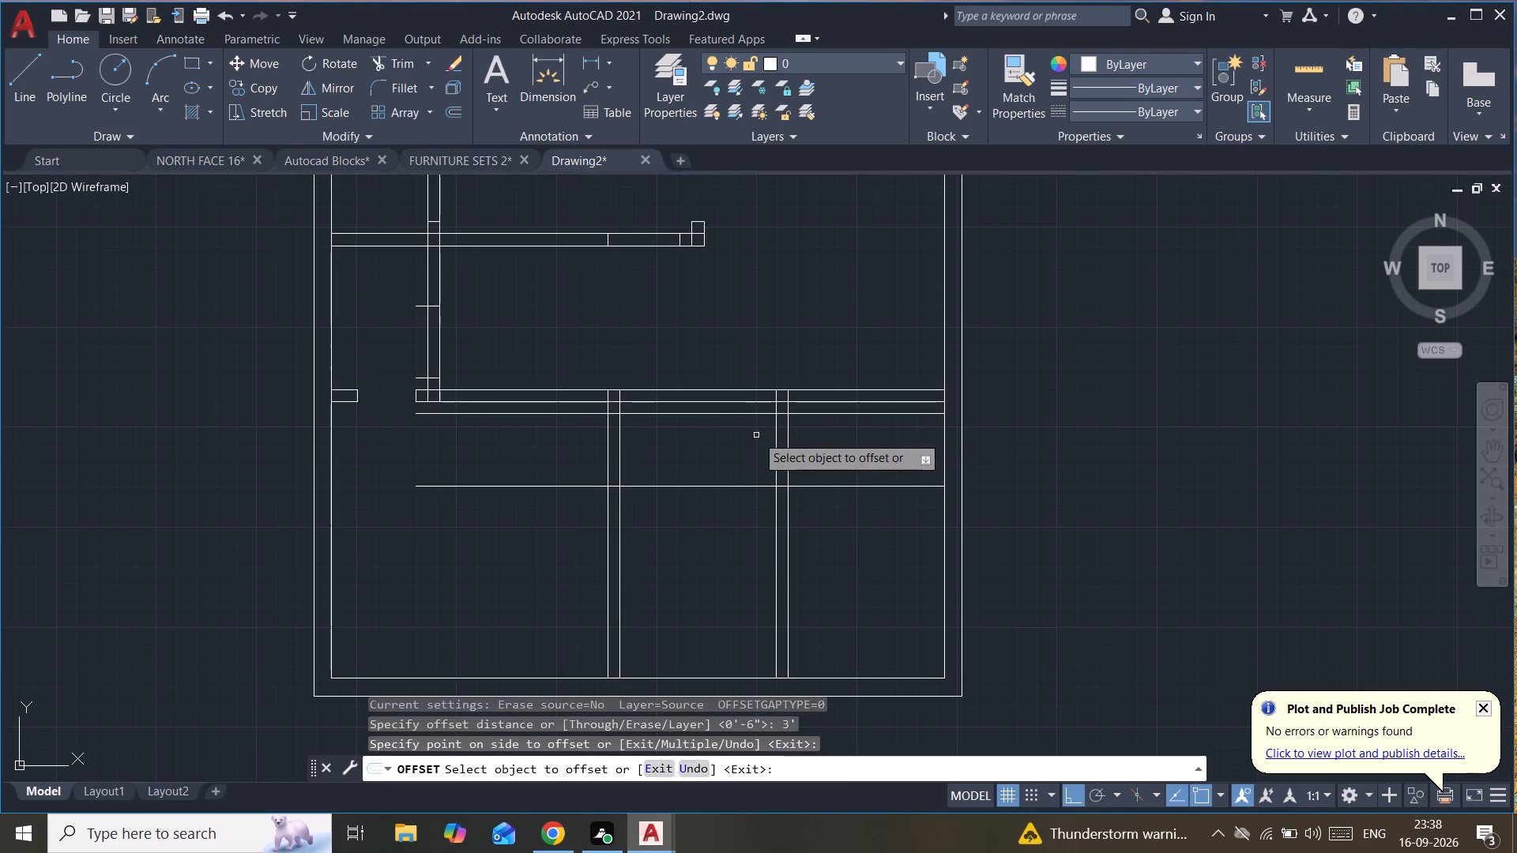
{"action": "key", "text": "Escape"}
Trim the two lower vertical walls between the guide lines for door openings, removing the guide lines outside the wall thicknesses.
{"action": "type", "text": "tr"}
{"action": "key", "text": "Return"}
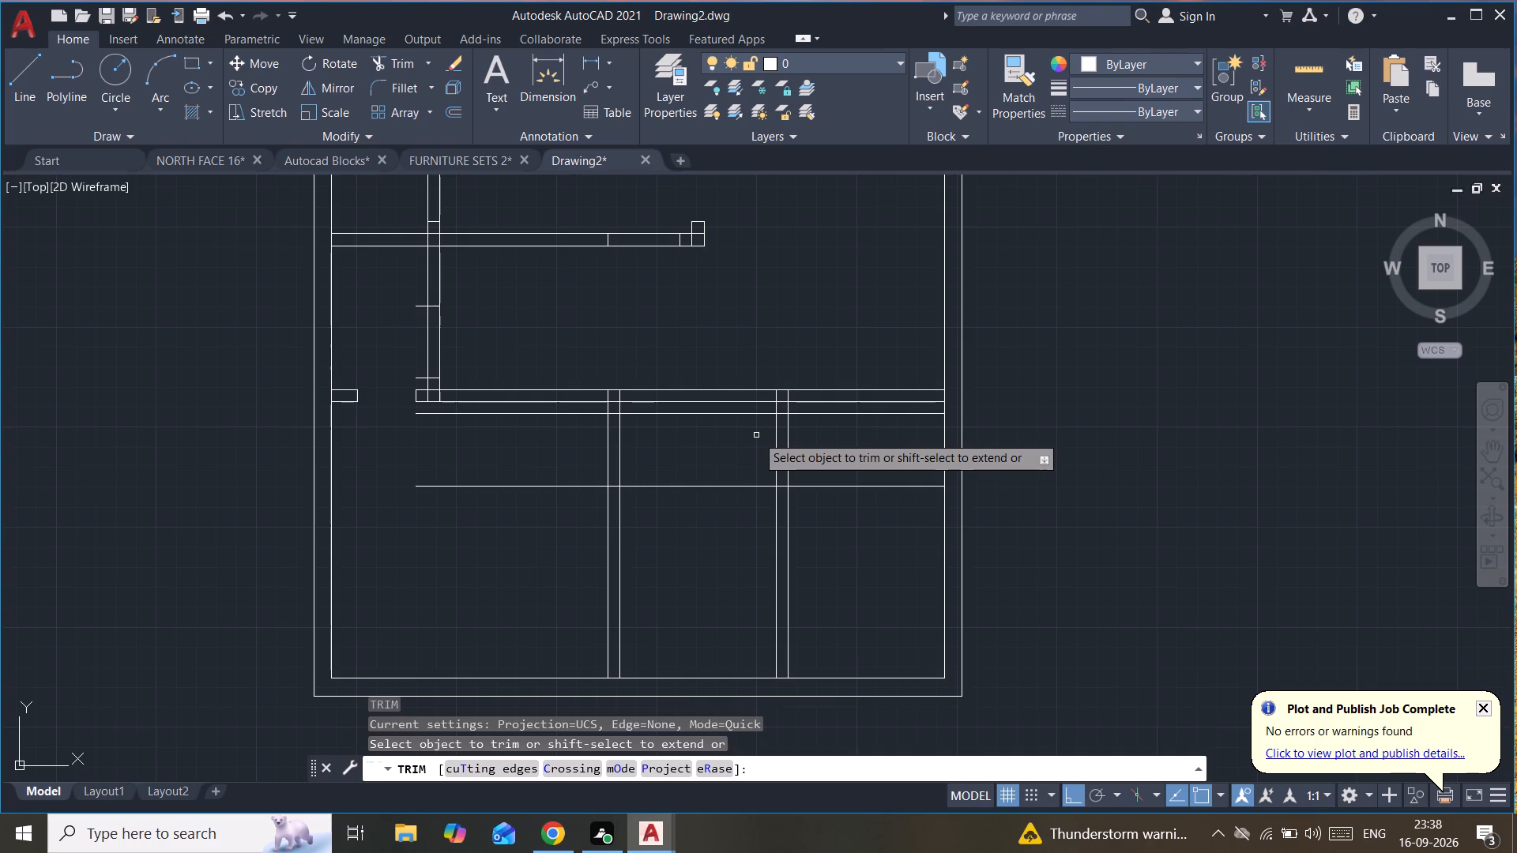
{"action": "left_click_drag", "start_coordinate": [733, 446], "coordinate": [563, 483]}
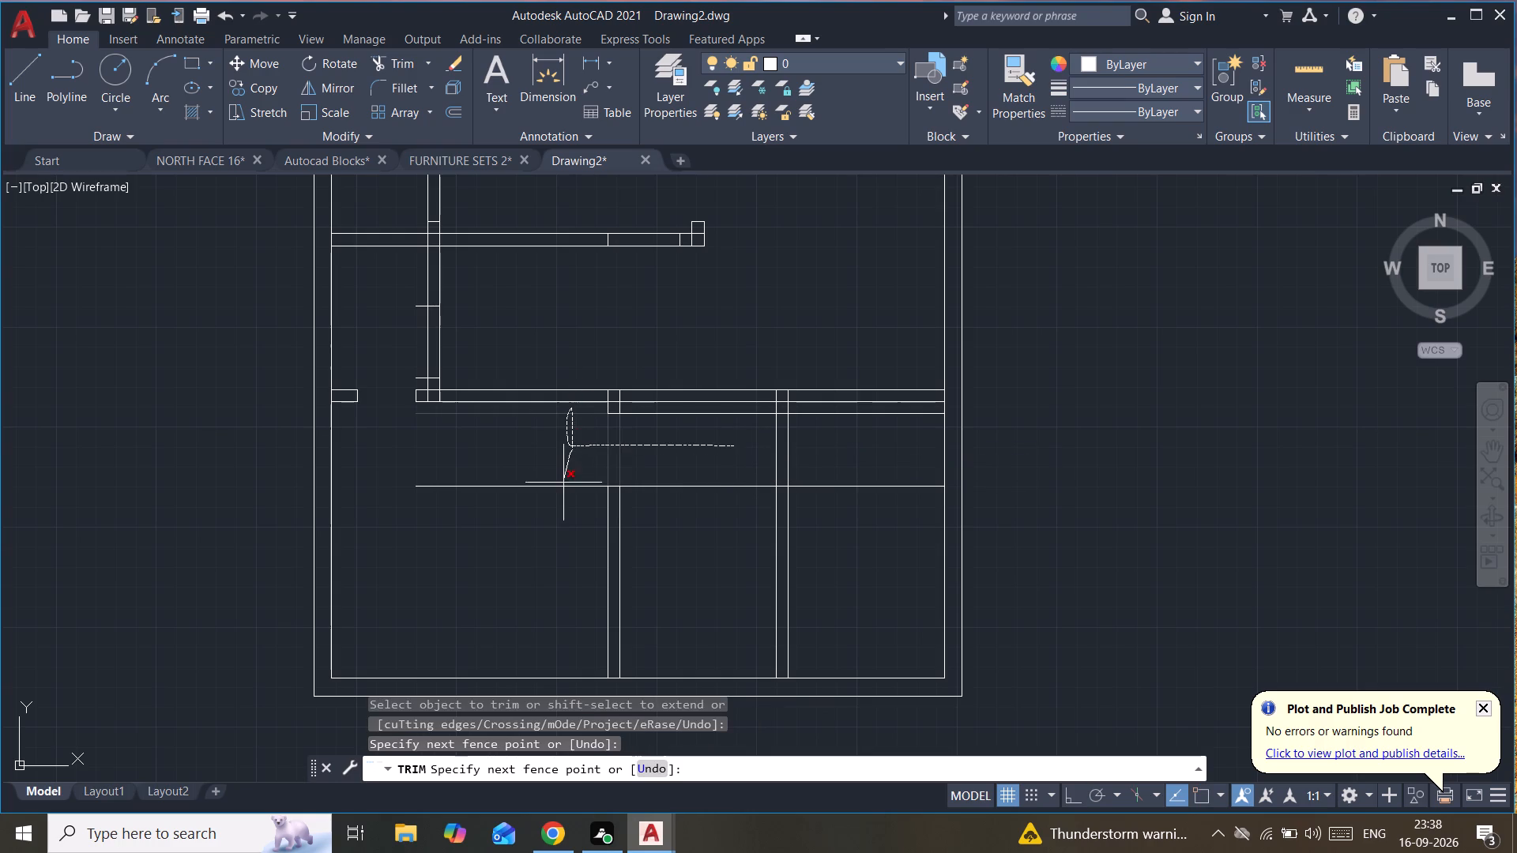
{"action": "left_click_drag", "start_coordinate": [563, 483], "coordinate": [657, 419]}
{"action": "left_click_drag", "start_coordinate": [657, 419], "coordinate": [811, 444]}
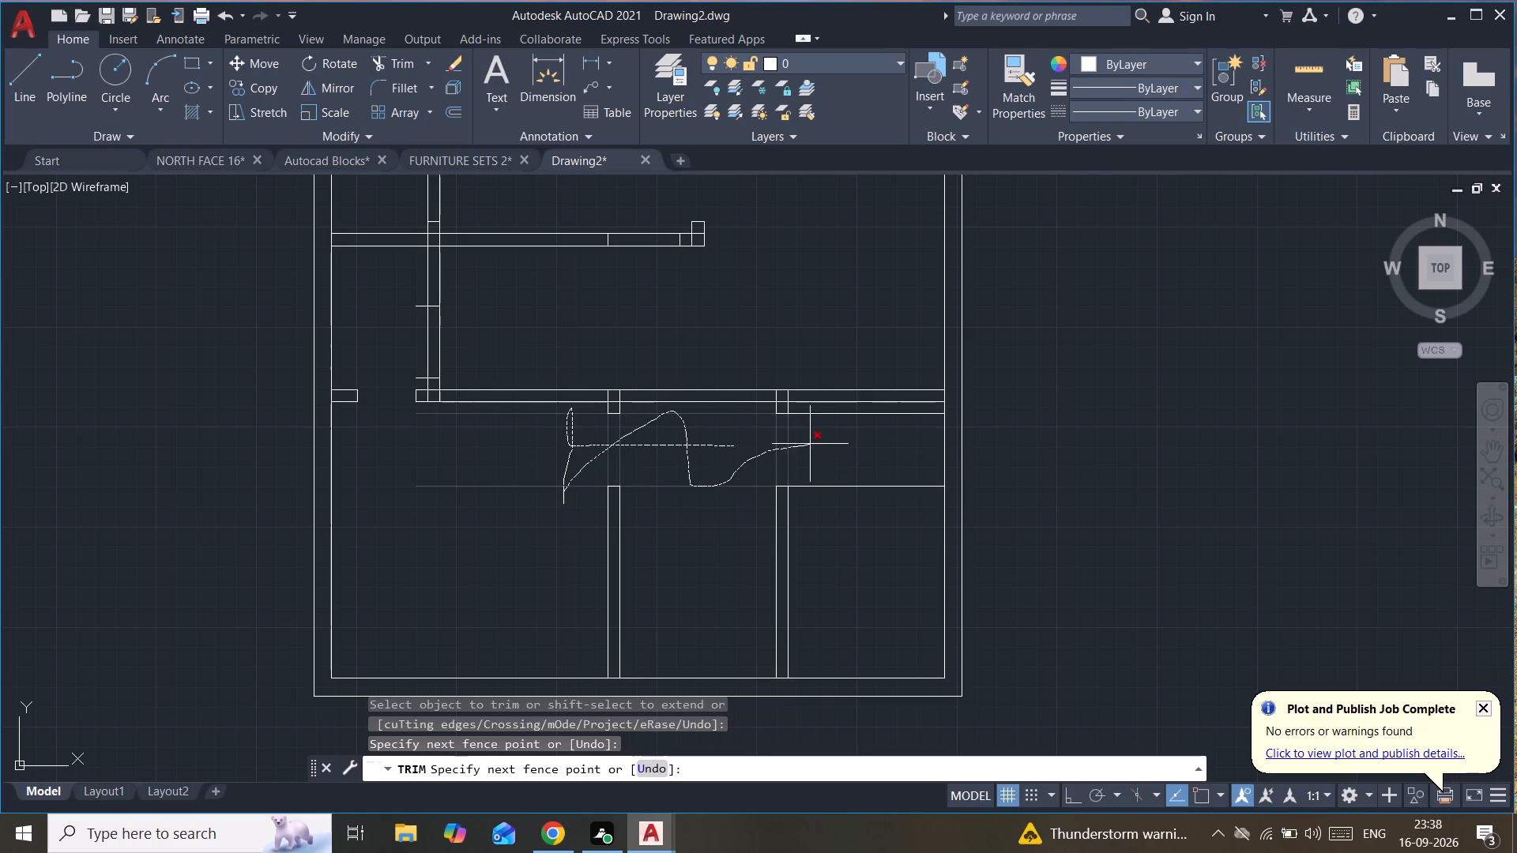
{"action": "left_click_drag", "start_coordinate": [811, 444], "coordinate": [845, 487]}
Trim both faces of the long horizontal wall between the two lower vertical walls to open the middle room.
{"action": "left_click_drag", "start_coordinate": [845, 487], "coordinate": [665, 353]}
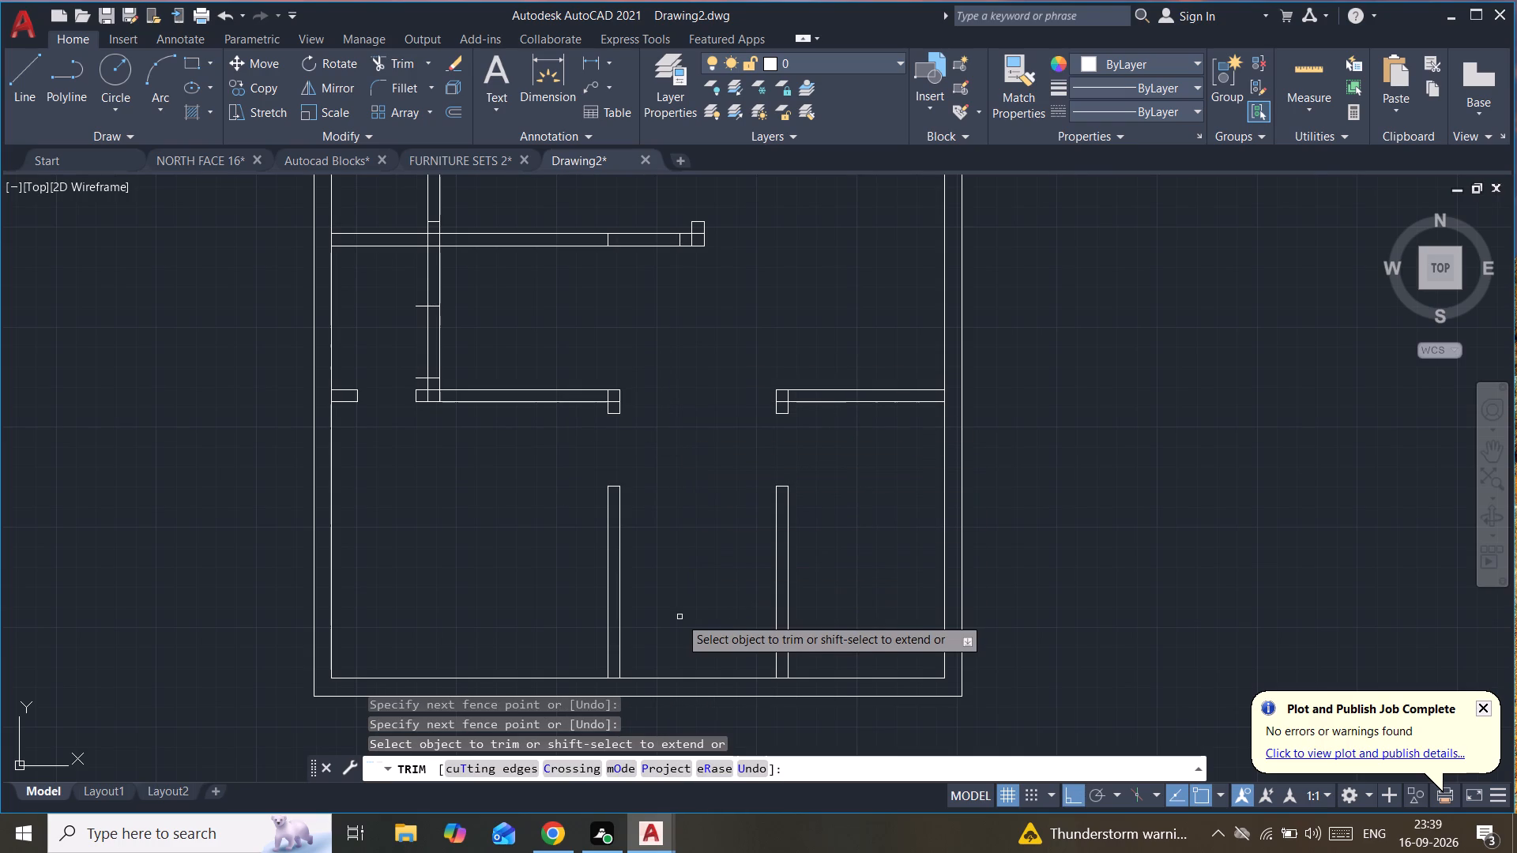
{"action": "key", "text": "Escape"}
{"action": "key", "text": "Escape"}
{"action": "key", "text": "Escape"}
{"action": "key", "text": "Escape"}
{"action": "key", "text": "Escape"}
{"action": "key", "text": "Escape"}
{"action": "key", "text": "Escape"}
{"action": "key", "text": "Escape"}
{"action": "key", "text": "Escape"}
{"action": "key", "text": "Escape"}
{"action": "key", "text": "Escape"}
{"action": "key", "text": "Escape"}
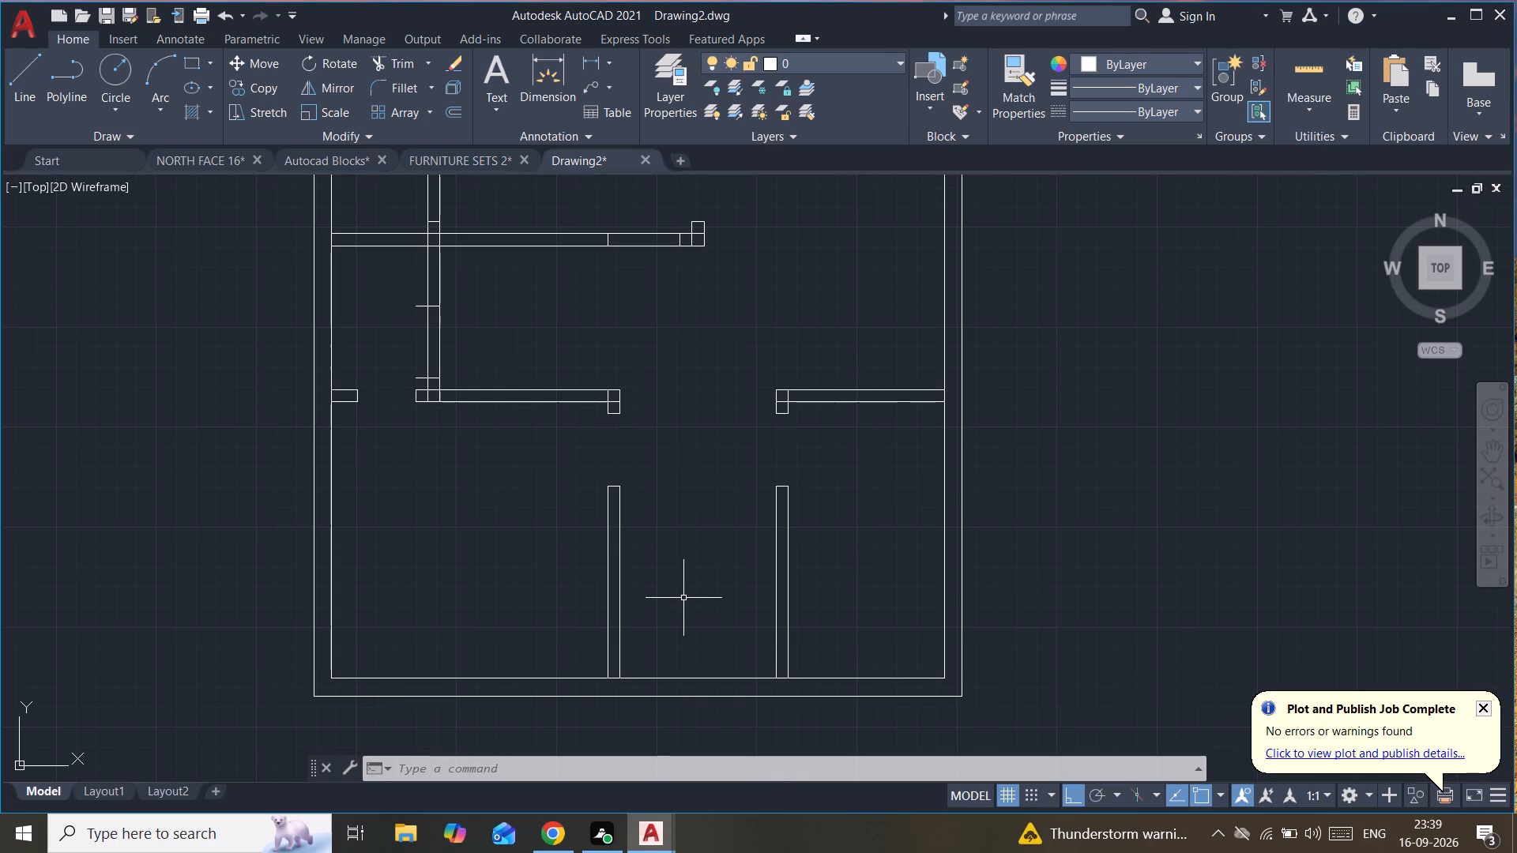
Examine the whole floor plan, including its walls, door openings and wall junctions.
{"action": "scroll", "coordinate": [681, 578], "scroll_direction": "down", "scroll_amount": 2}
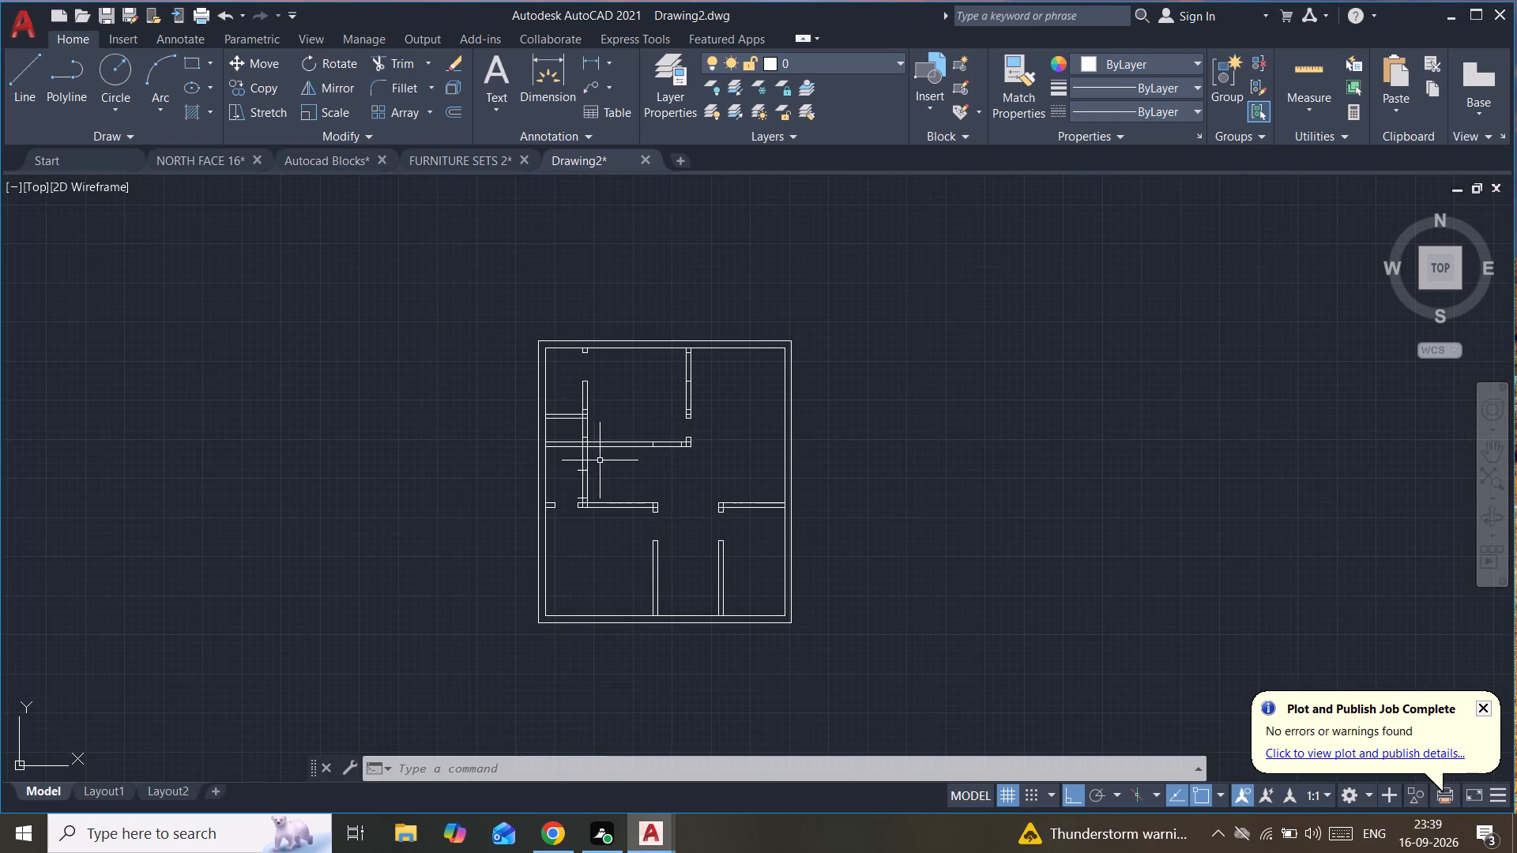
{"action": "middle_click_drag", "start_coordinate": [599, 416], "coordinate": [627, 455]}
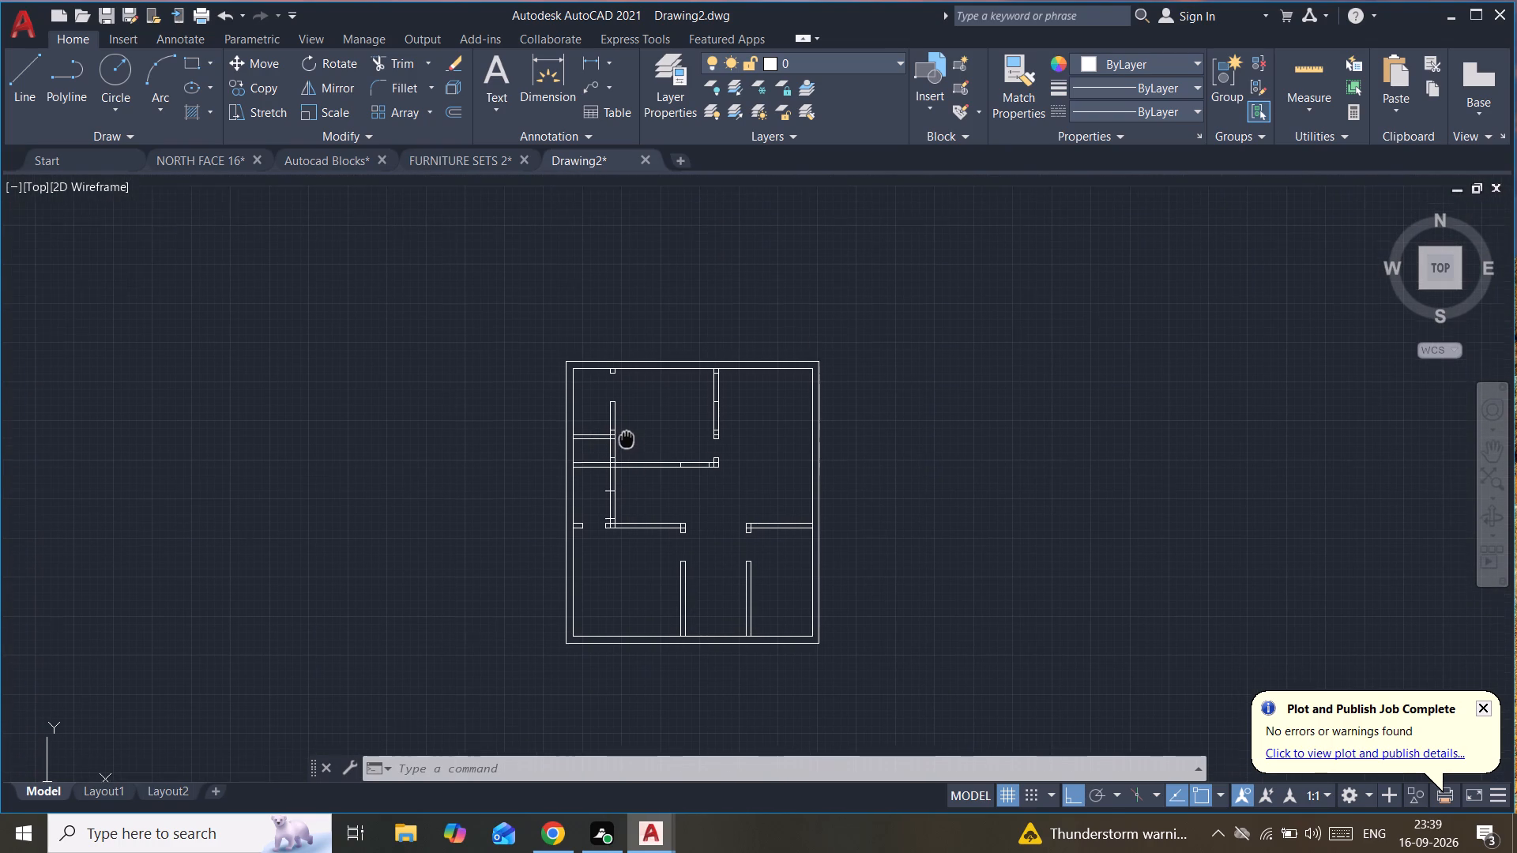
{"action": "middle_click_drag", "start_coordinate": [627, 455], "coordinate": [627, 457]}
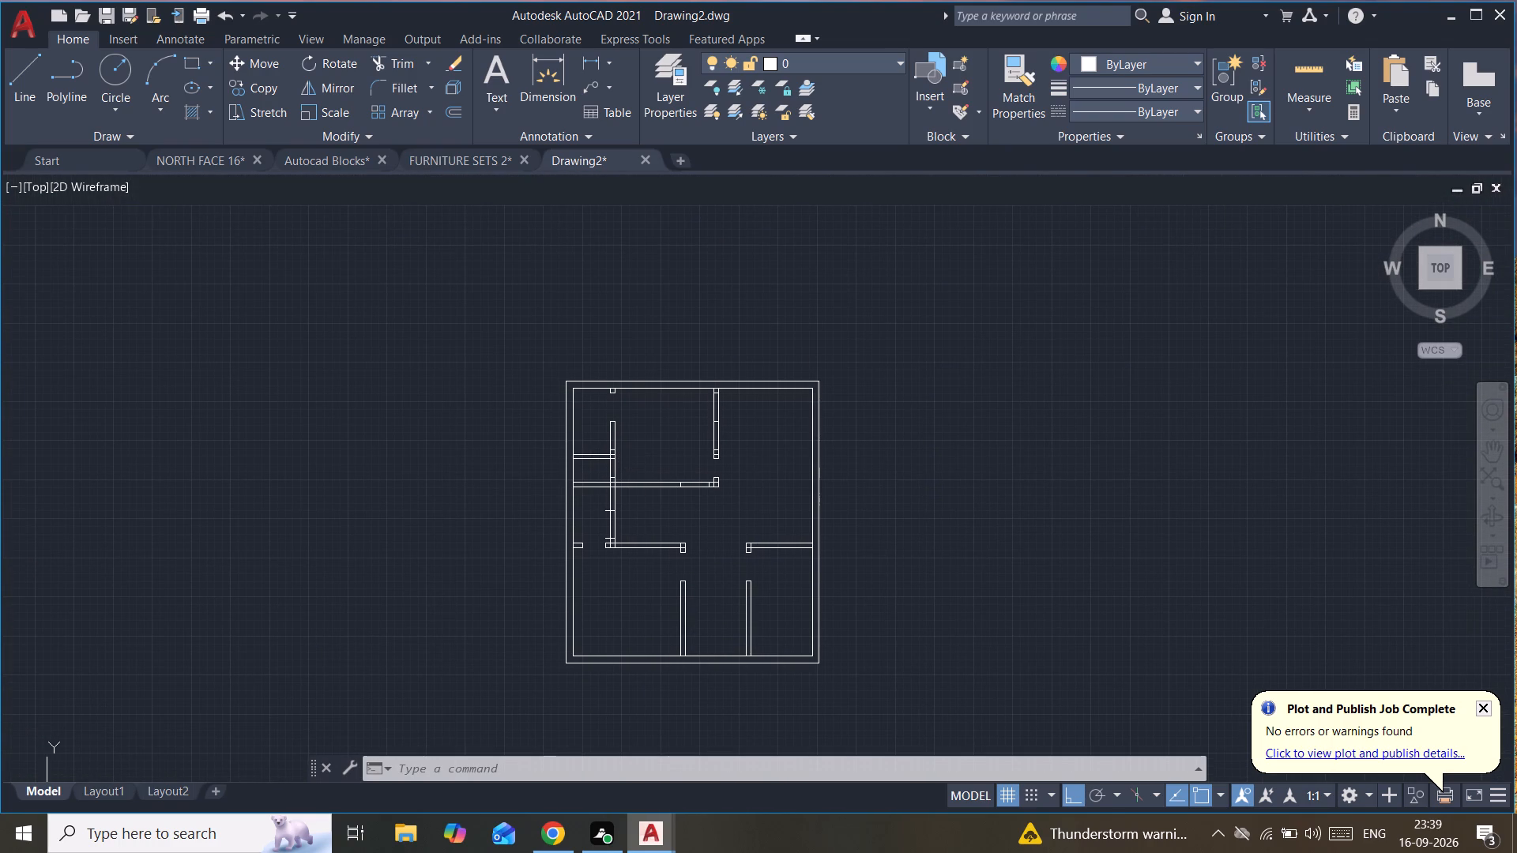
{"action": "middle_click", "coordinate": [627, 457]}
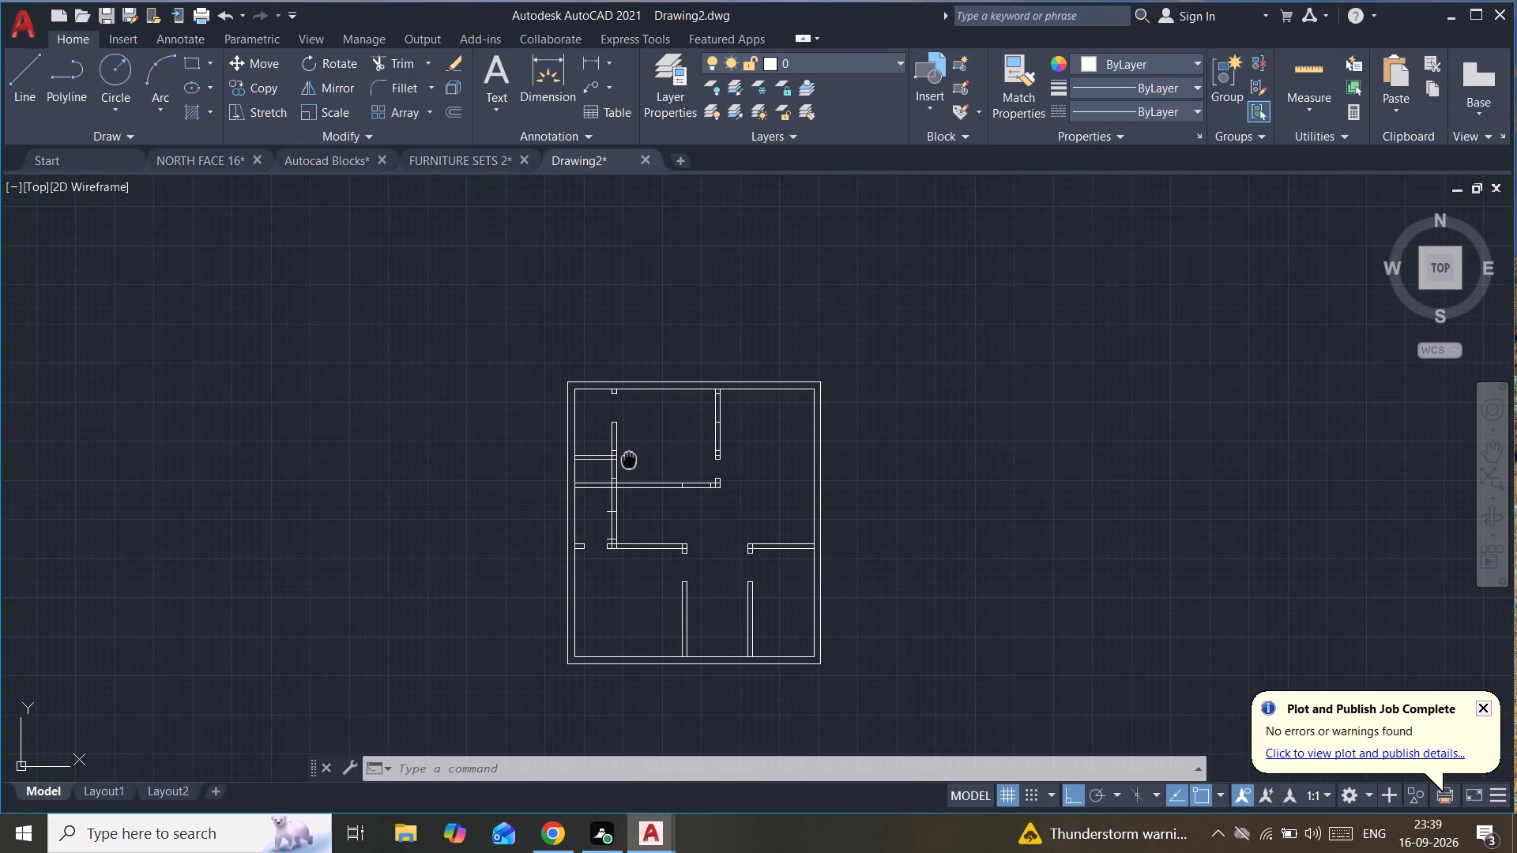
{"action": "middle_click", "coordinate": [630, 459]}
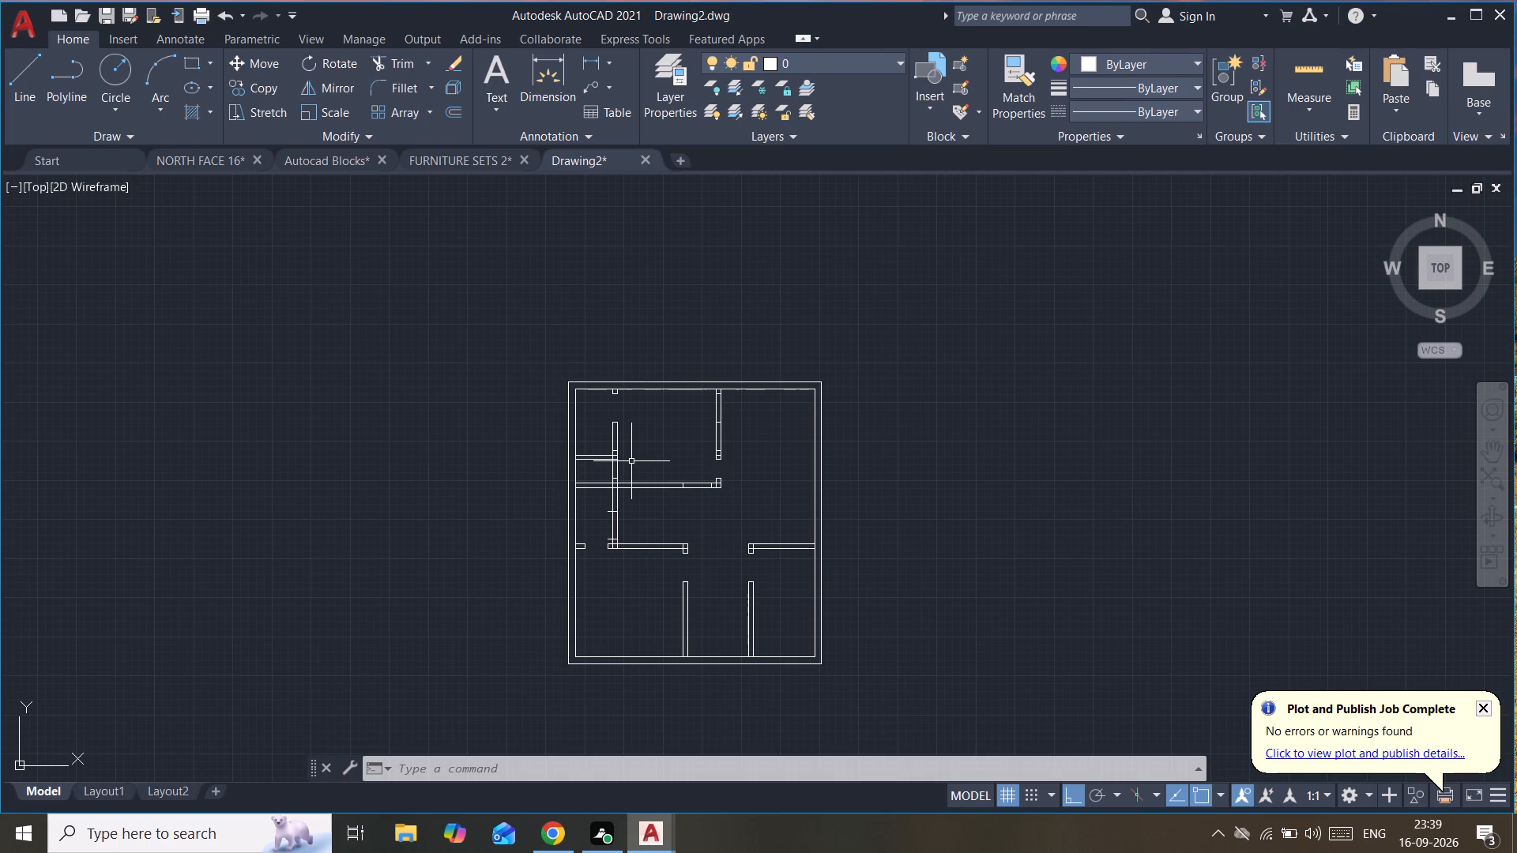
{"action": "scroll", "coordinate": [684, 479], "scroll_direction": "up", "scroll_amount": 1}
{"action": "middle_click_drag", "start_coordinate": [679, 484], "coordinate": [697, 437]}
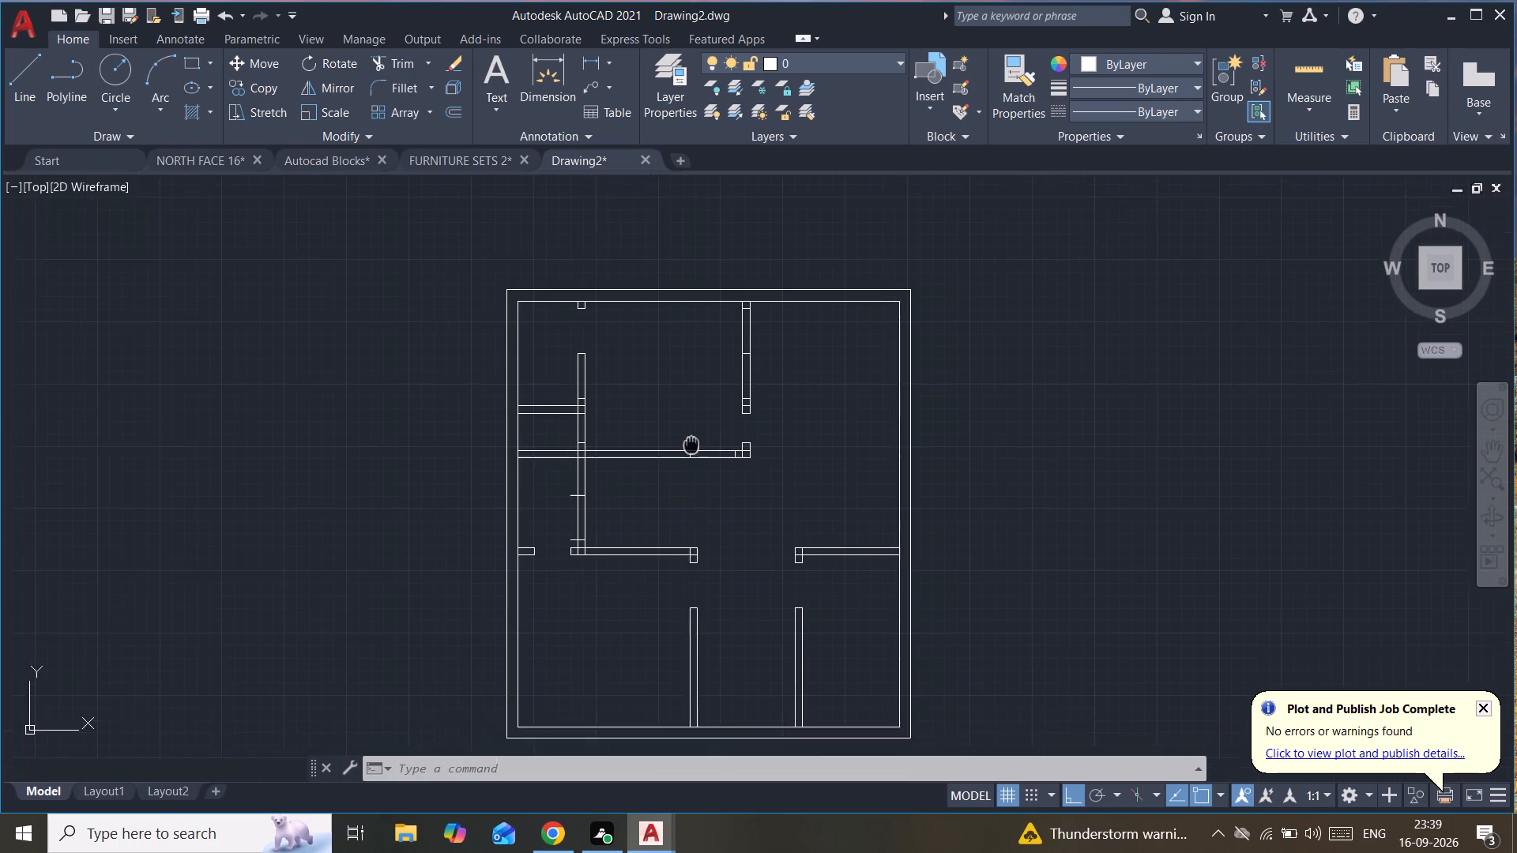
{"action": "middle_click_drag", "start_coordinate": [697, 437], "coordinate": [719, 411]}
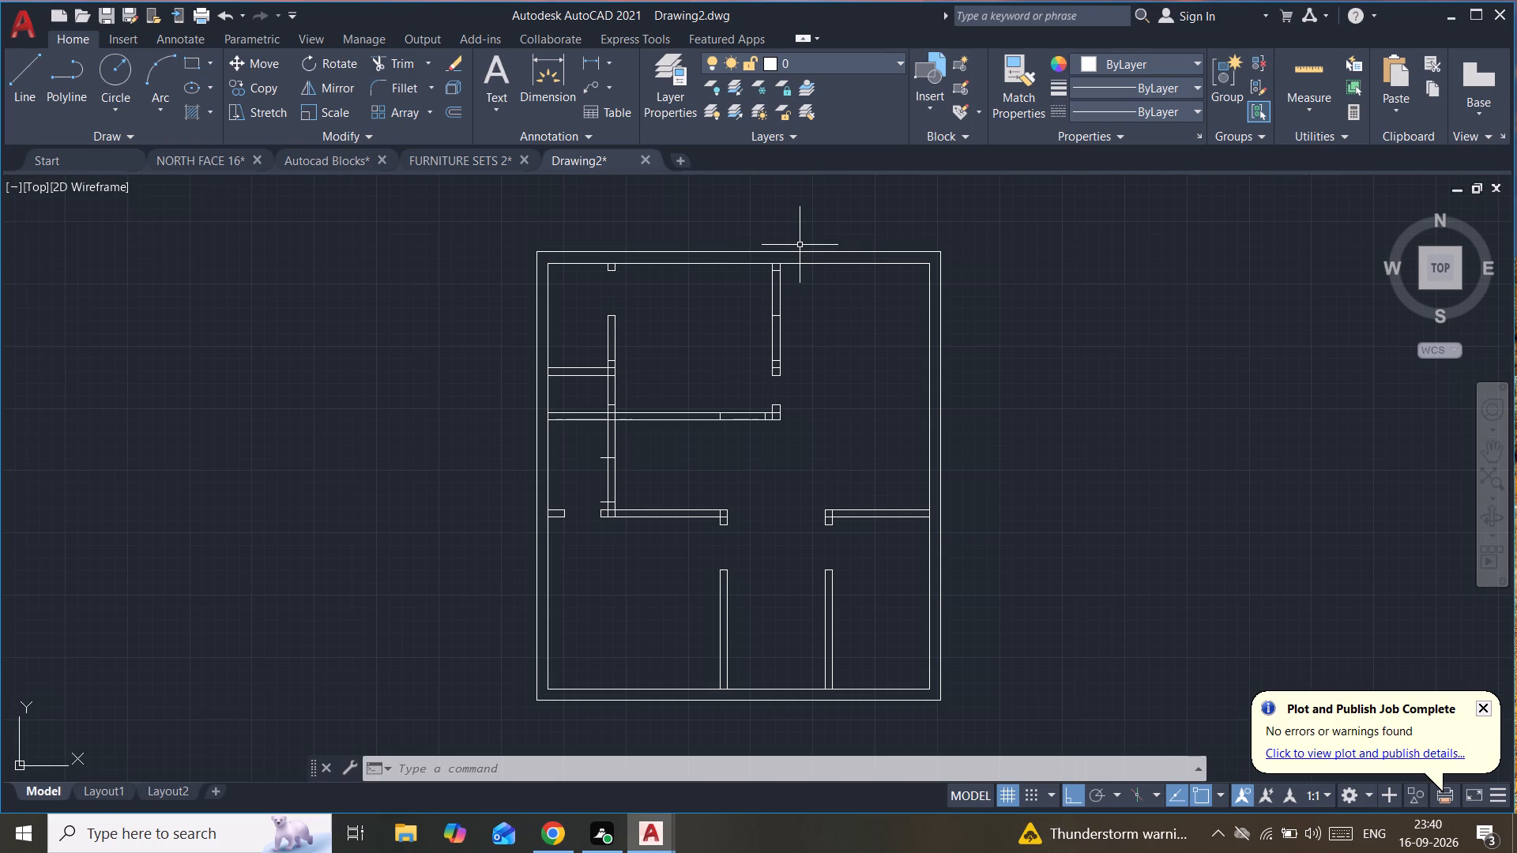
{"action": "middle_click_drag", "start_coordinate": [739, 436], "coordinate": [712, 443]}
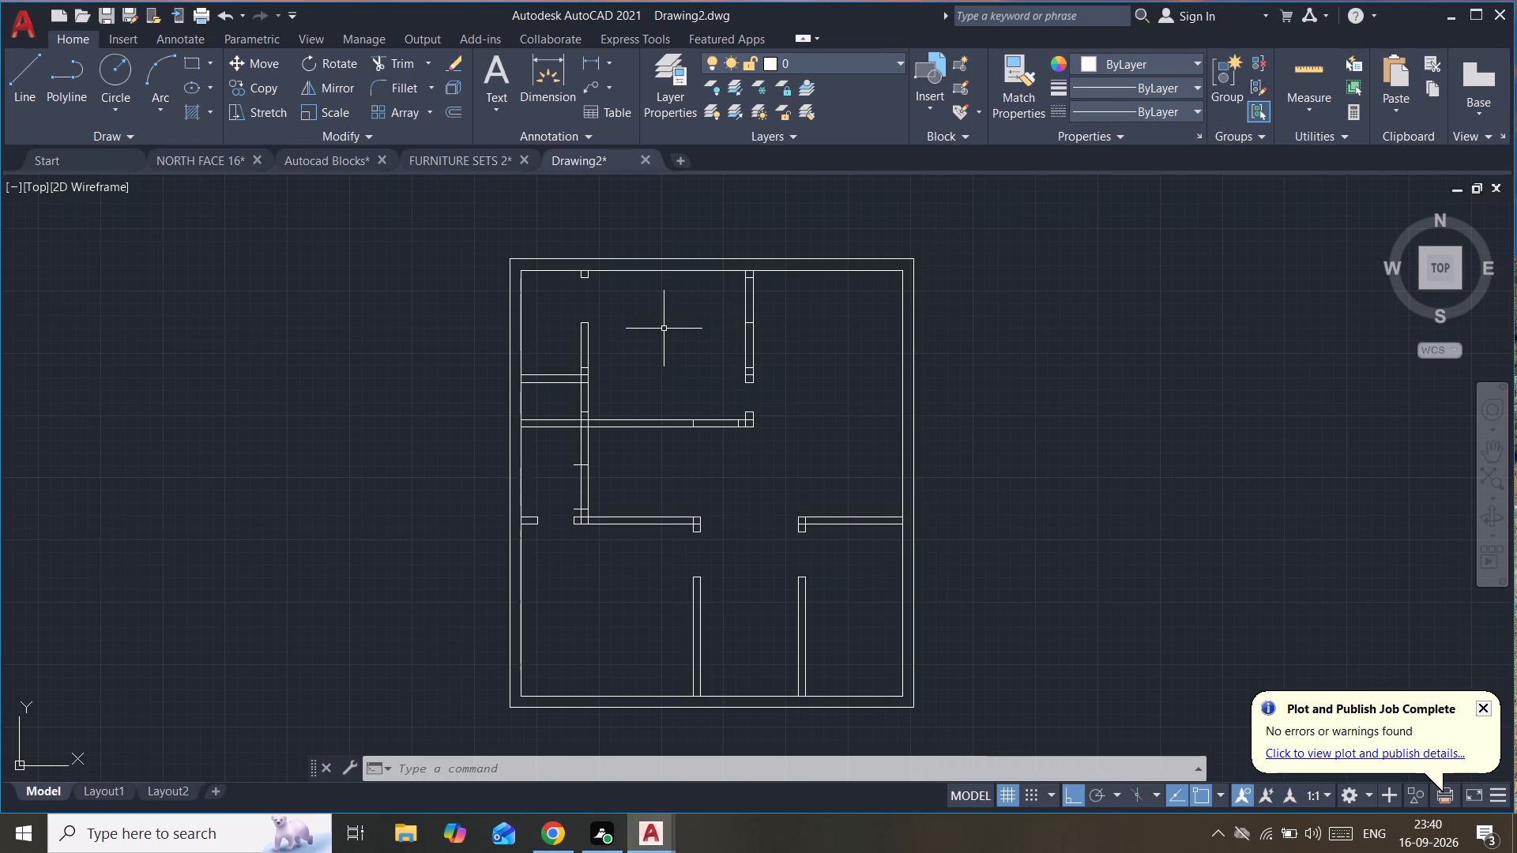
Trim the lines crossing both ends of the short upper horizontal wall to merge it with the outer and vertical interior walls.
{"action": "type", "text": "tr"}
{"action": "key", "text": "Return"}
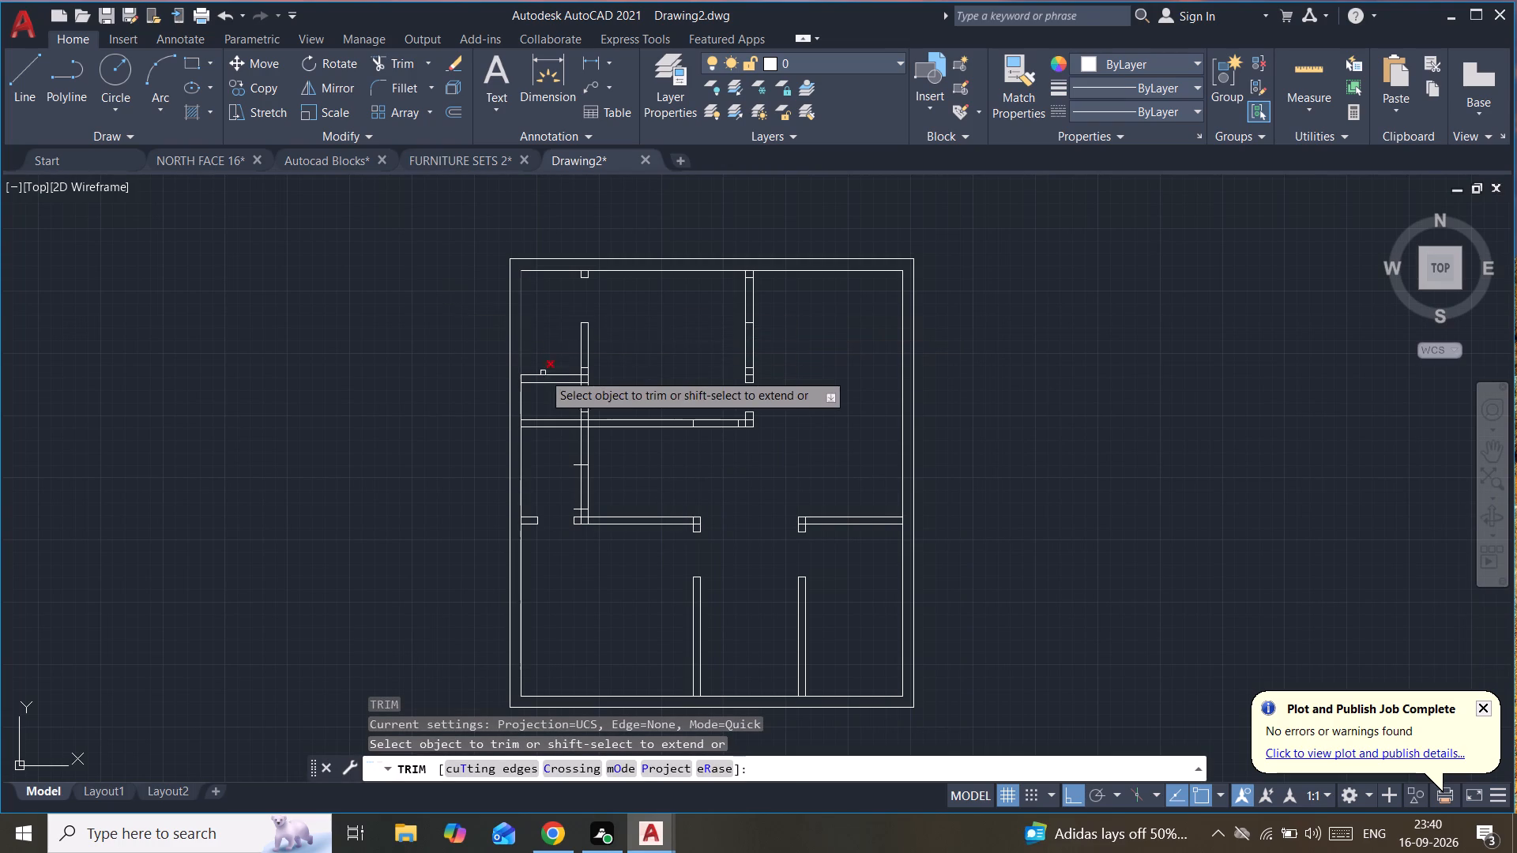
{"action": "scroll", "coordinate": [525, 395], "scroll_direction": "up", "scroll_amount": 3}
{"action": "left_click_drag", "start_coordinate": [488, 333], "coordinate": [548, 336]}
{"action": "left_click_drag", "start_coordinate": [727, 333], "coordinate": [789, 327]}
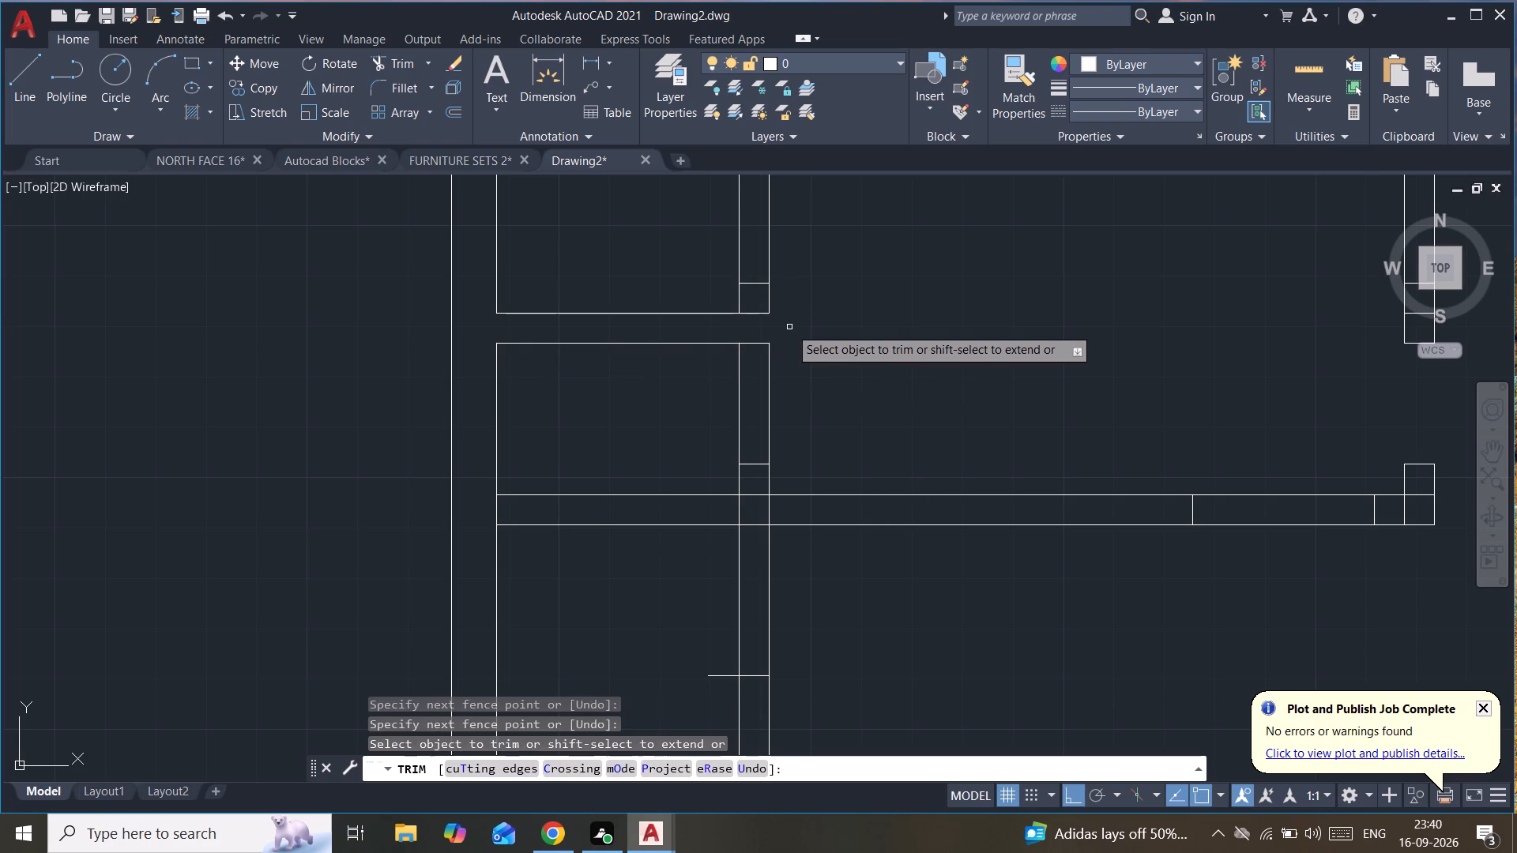
{"action": "key", "text": "ctrl+z"}
{"action": "left_click_drag", "start_coordinate": [729, 333], "coordinate": [753, 276]}
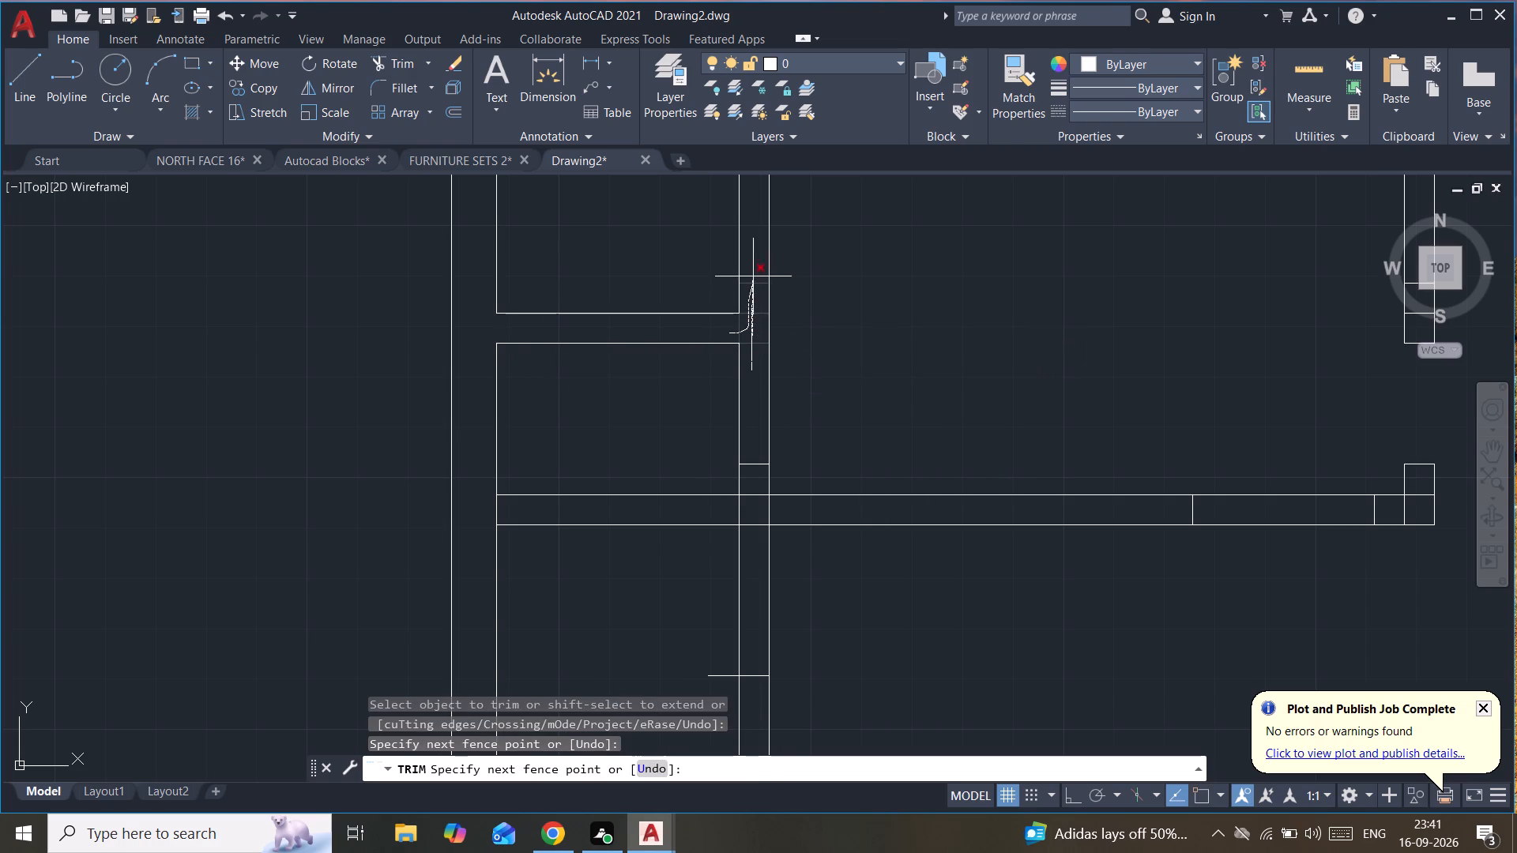
{"action": "left_click_drag", "start_coordinate": [753, 276], "coordinate": [753, 273]}
Trim the lines crossing inside the junction of the longer upper horizontal wall and the vertical wall, including the short line above it.
{"action": "scroll", "coordinate": [751, 434], "scroll_direction": "down", "scroll_amount": 1}
{"action": "middle_click_drag", "start_coordinate": [751, 434], "coordinate": [755, 427]}
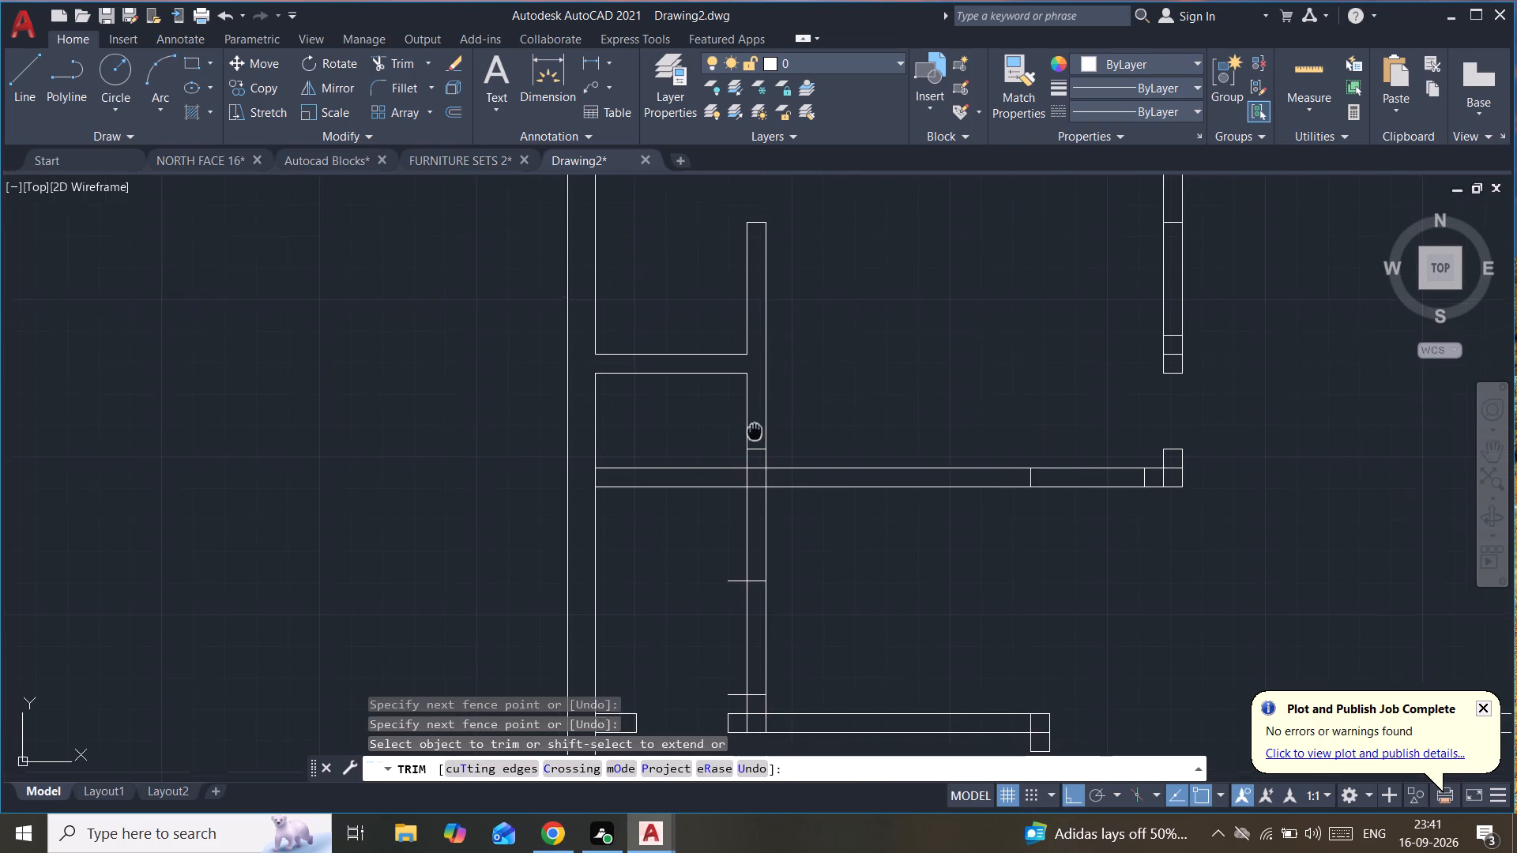
{"action": "middle_click_drag", "start_coordinate": [755, 427], "coordinate": [776, 302]}
{"action": "left_click_drag", "start_coordinate": [776, 302], "coordinate": [774, 377]}
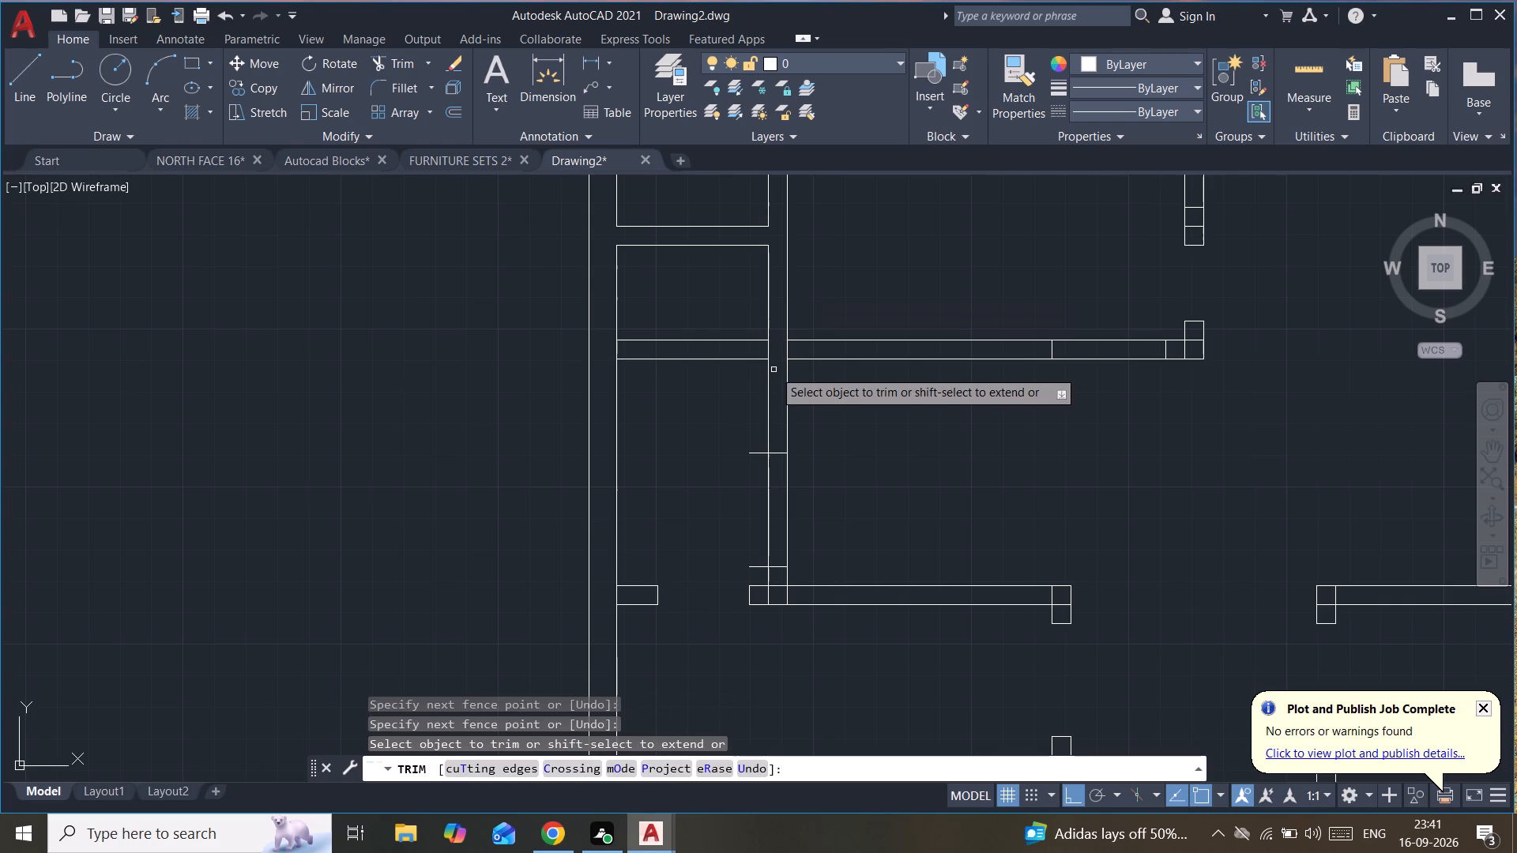
{"action": "scroll", "coordinate": [772, 358], "scroll_direction": "up", "scroll_amount": 2}
{"action": "left_click_drag", "start_coordinate": [768, 341], "coordinate": [849, 342]}
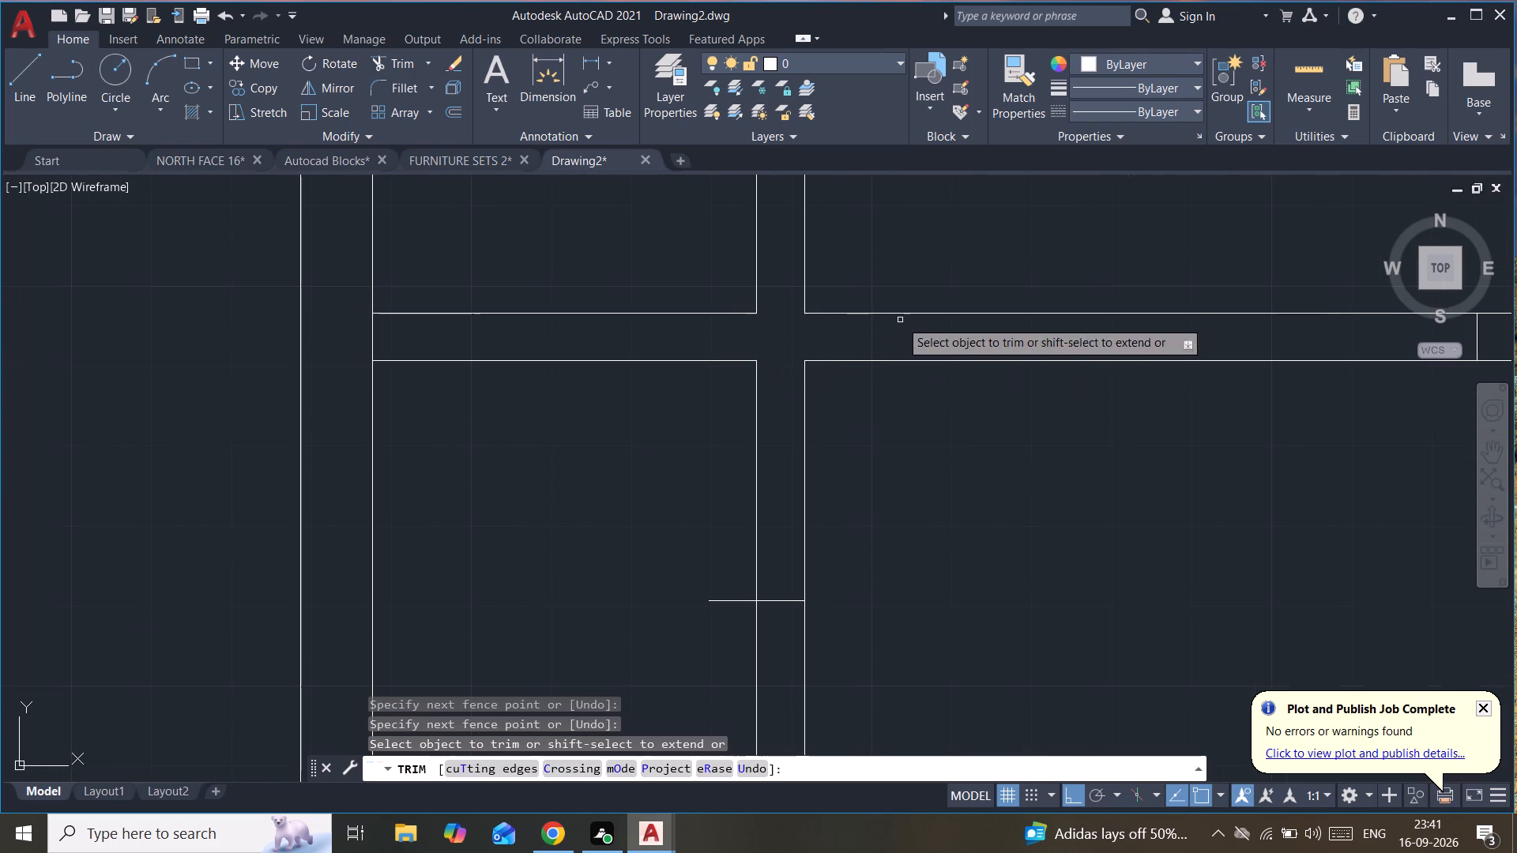
Trim away the upper short line crossing the vertical interior wall below the long horizontal wall, including its overhanging end.
{"action": "scroll", "coordinate": [958, 242], "scroll_direction": "down", "scroll_amount": 2}
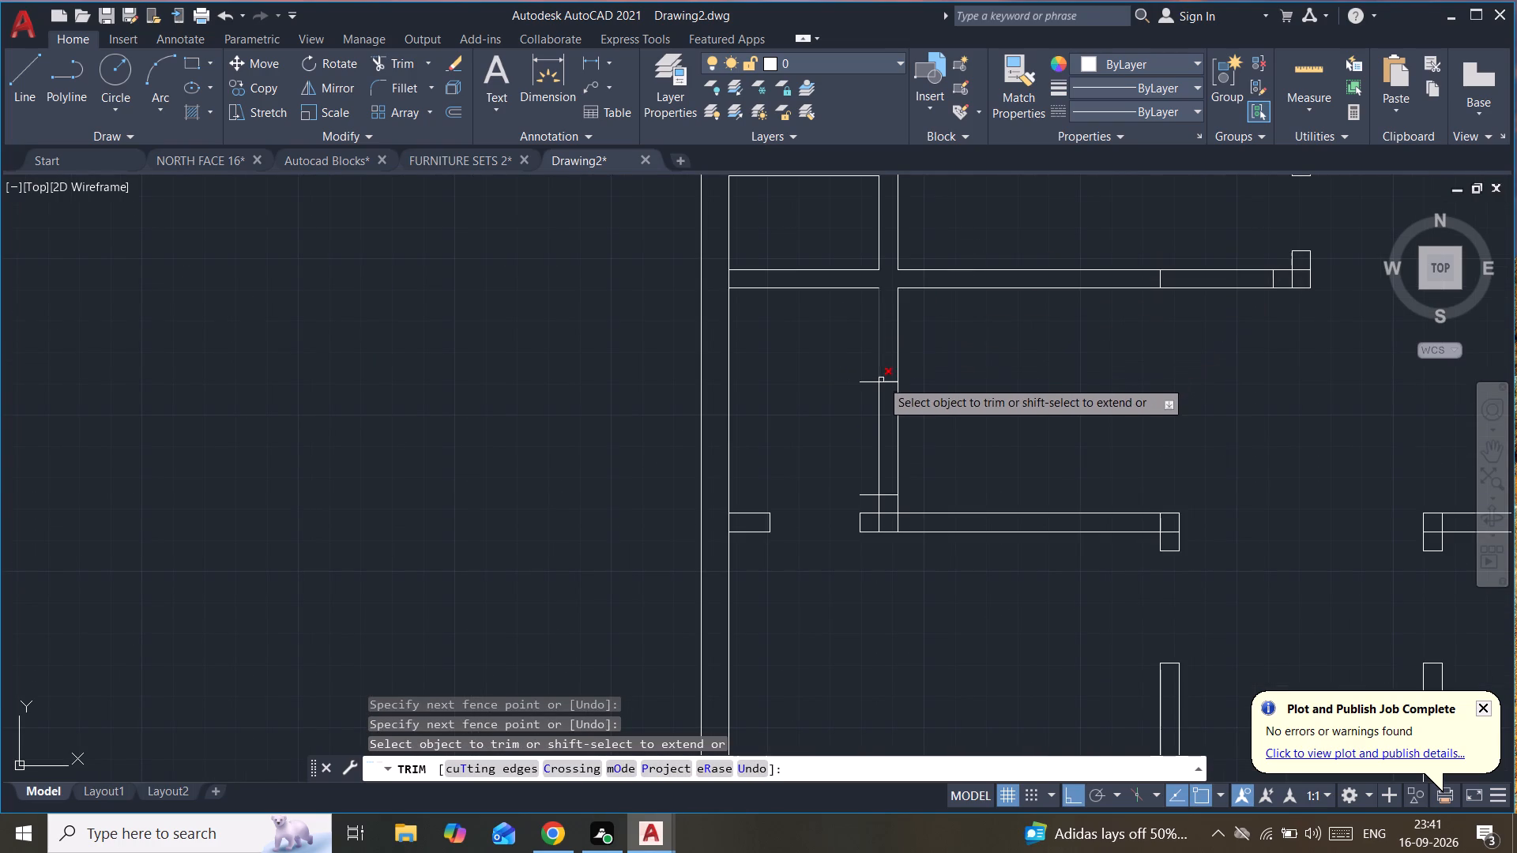
{"action": "scroll", "coordinate": [881, 384], "scroll_direction": "up", "scroll_amount": 2}
{"action": "left_click_drag", "start_coordinate": [894, 360], "coordinate": [886, 414]}
{"action": "left_click_drag", "start_coordinate": [853, 362], "coordinate": [854, 410]}
{"action": "scroll", "coordinate": [1015, 321], "scroll_direction": "down", "scroll_amount": 1}
{"action": "scroll", "coordinate": [1149, 318], "scroll_direction": "down", "scroll_amount": 1}
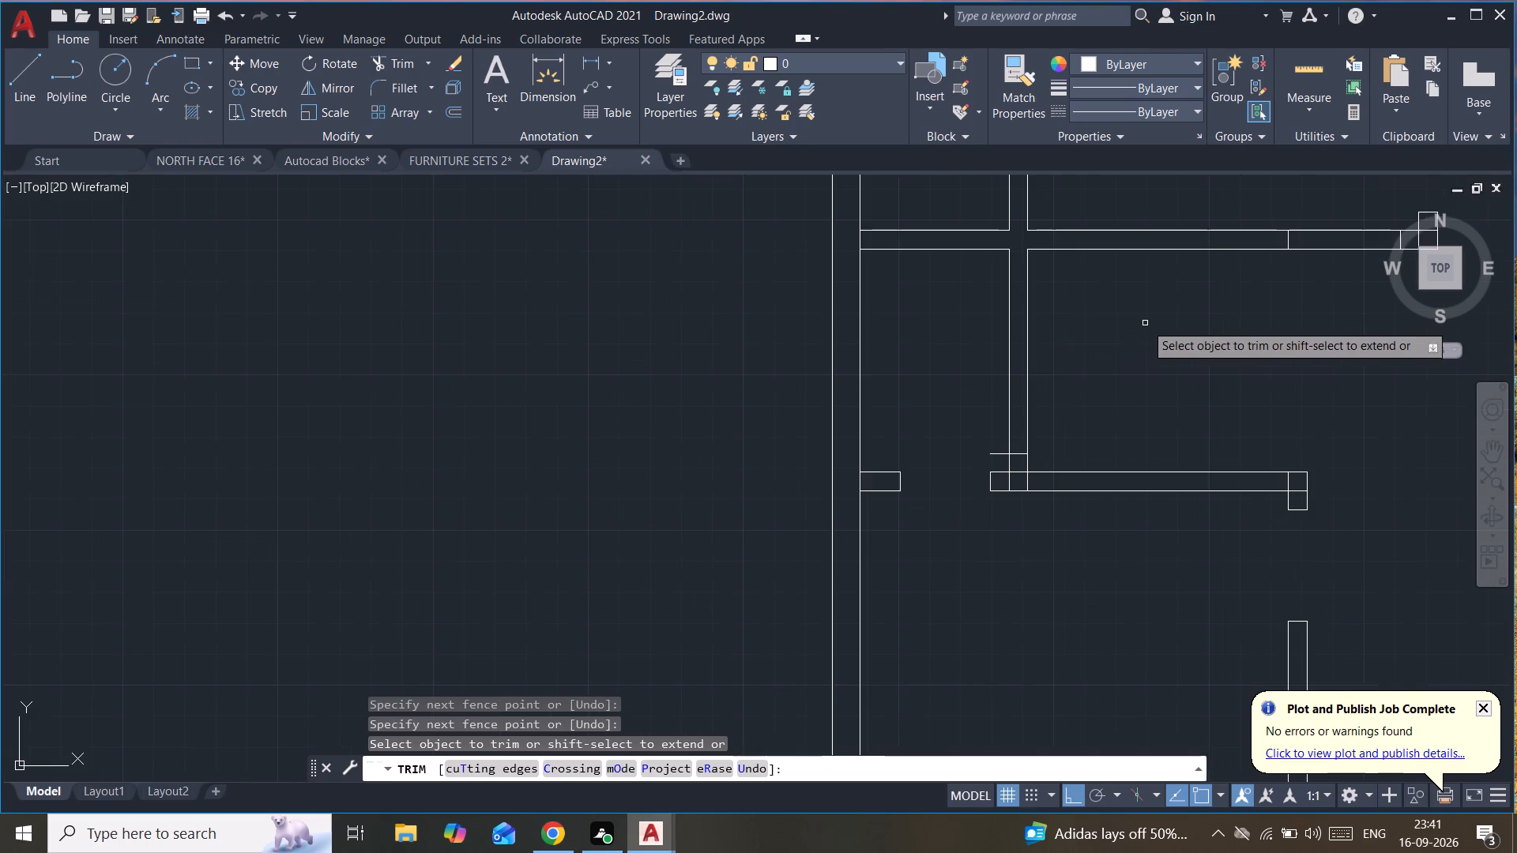
Trim the lines crossing inside the long upper horizontal wall and its upturned end stub at the door opening.
{"action": "middle_click_drag", "start_coordinate": [1145, 325], "coordinate": [631, 486]}
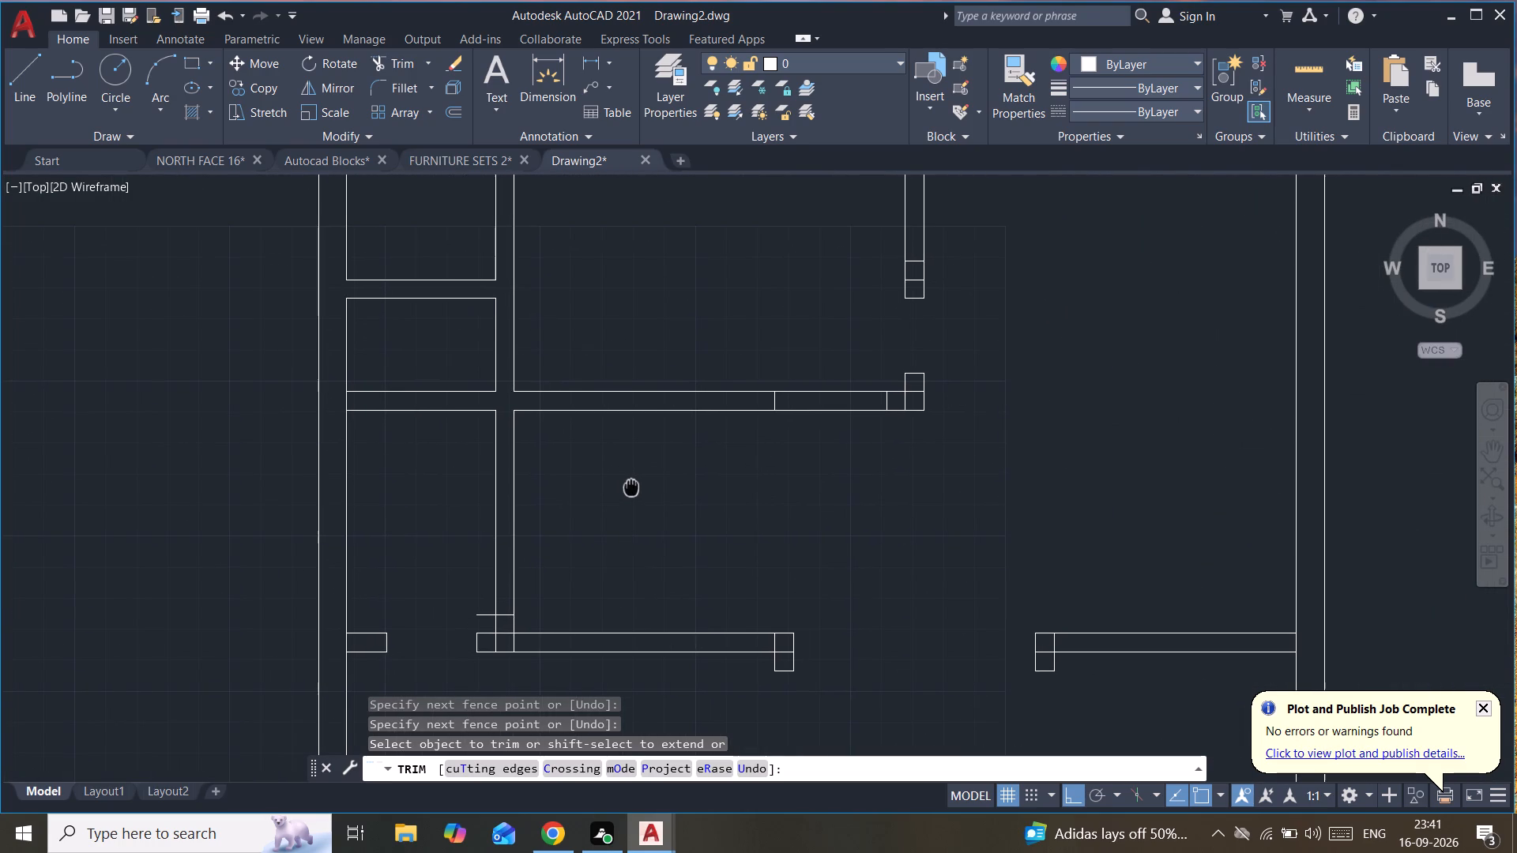
{"action": "middle_click_drag", "start_coordinate": [631, 486], "coordinate": [633, 487]}
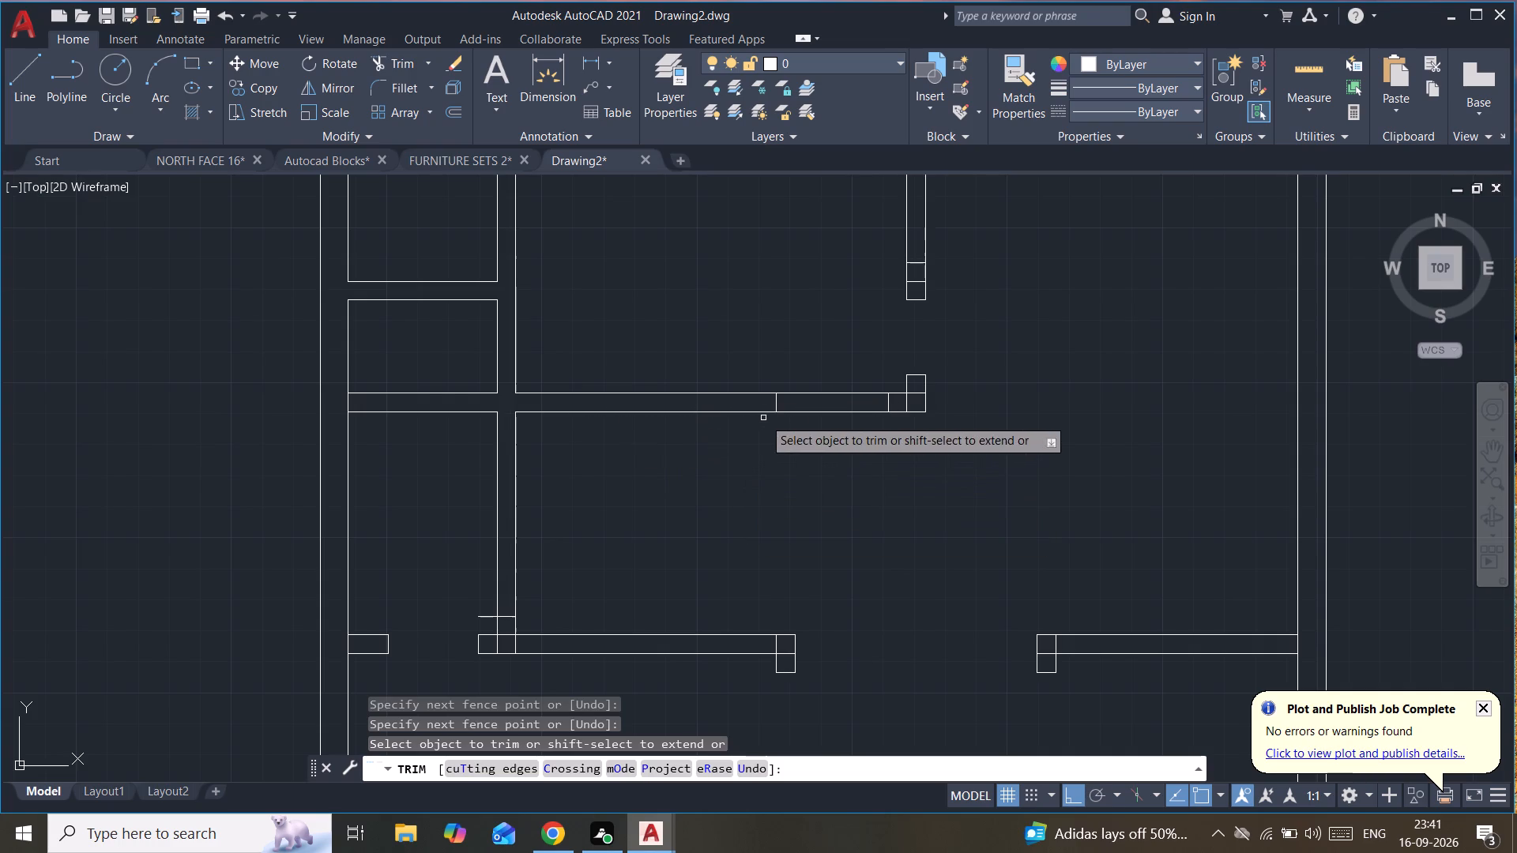
{"action": "scroll", "coordinate": [832, 417], "scroll_direction": "up", "scroll_amount": 2}
{"action": "left_click_drag", "start_coordinate": [742, 378], "coordinate": [724, 383]}
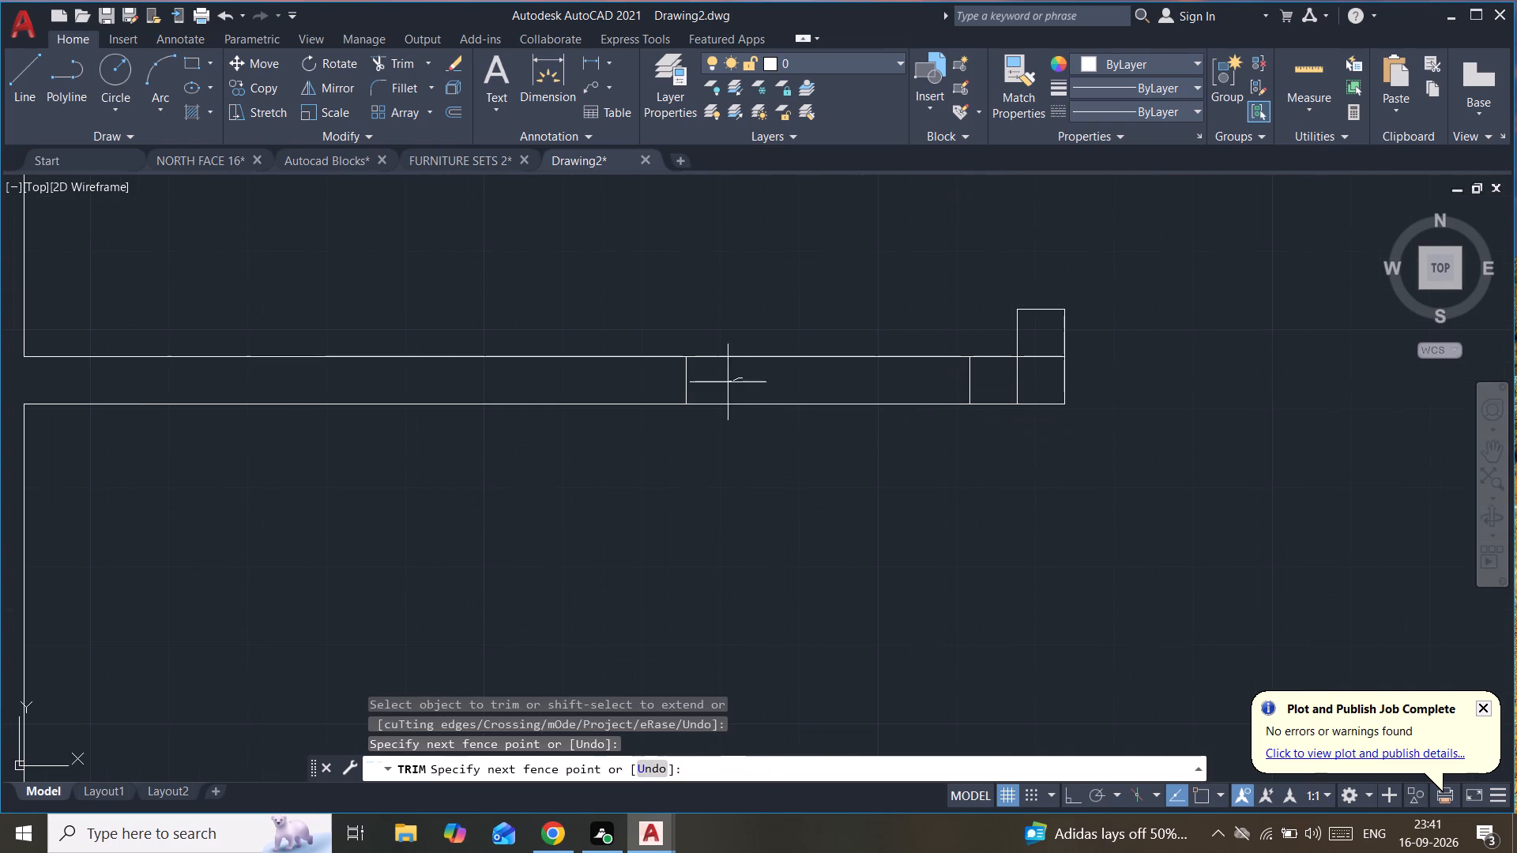
{"action": "left_click_drag", "start_coordinate": [724, 383], "coordinate": [672, 396]}
{"action": "left_click_drag", "start_coordinate": [939, 386], "coordinate": [1034, 369]}
{"action": "left_click_drag", "start_coordinate": [1034, 369], "coordinate": [1038, 340]}
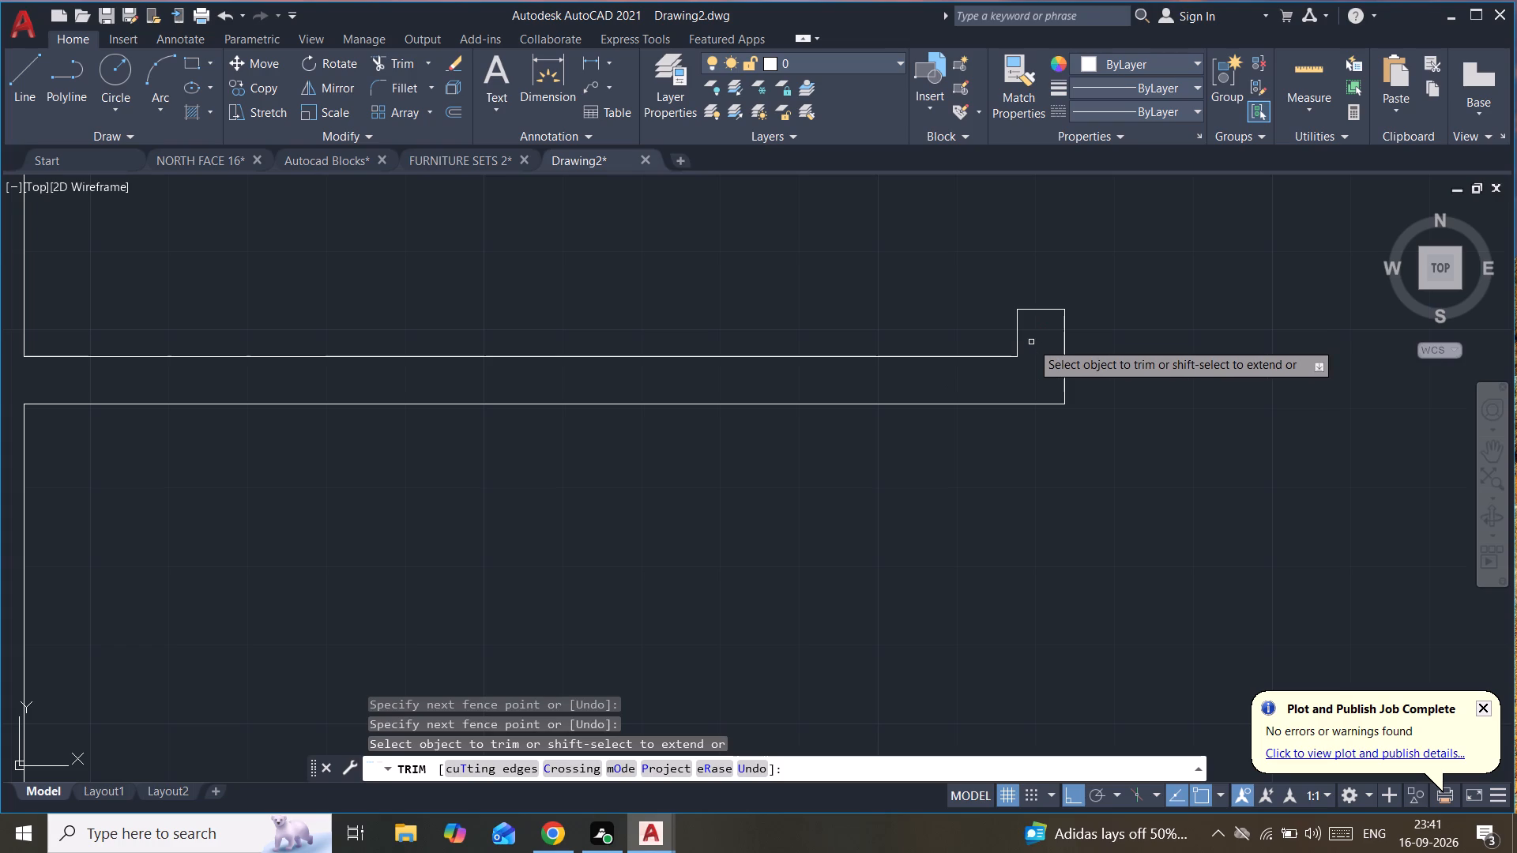
Trim the lines crossing inside the upper vertical wall, from the north outer wall junction down to the door opening.
{"action": "scroll", "coordinate": [756, 583], "scroll_direction": "down", "scroll_amount": 2}
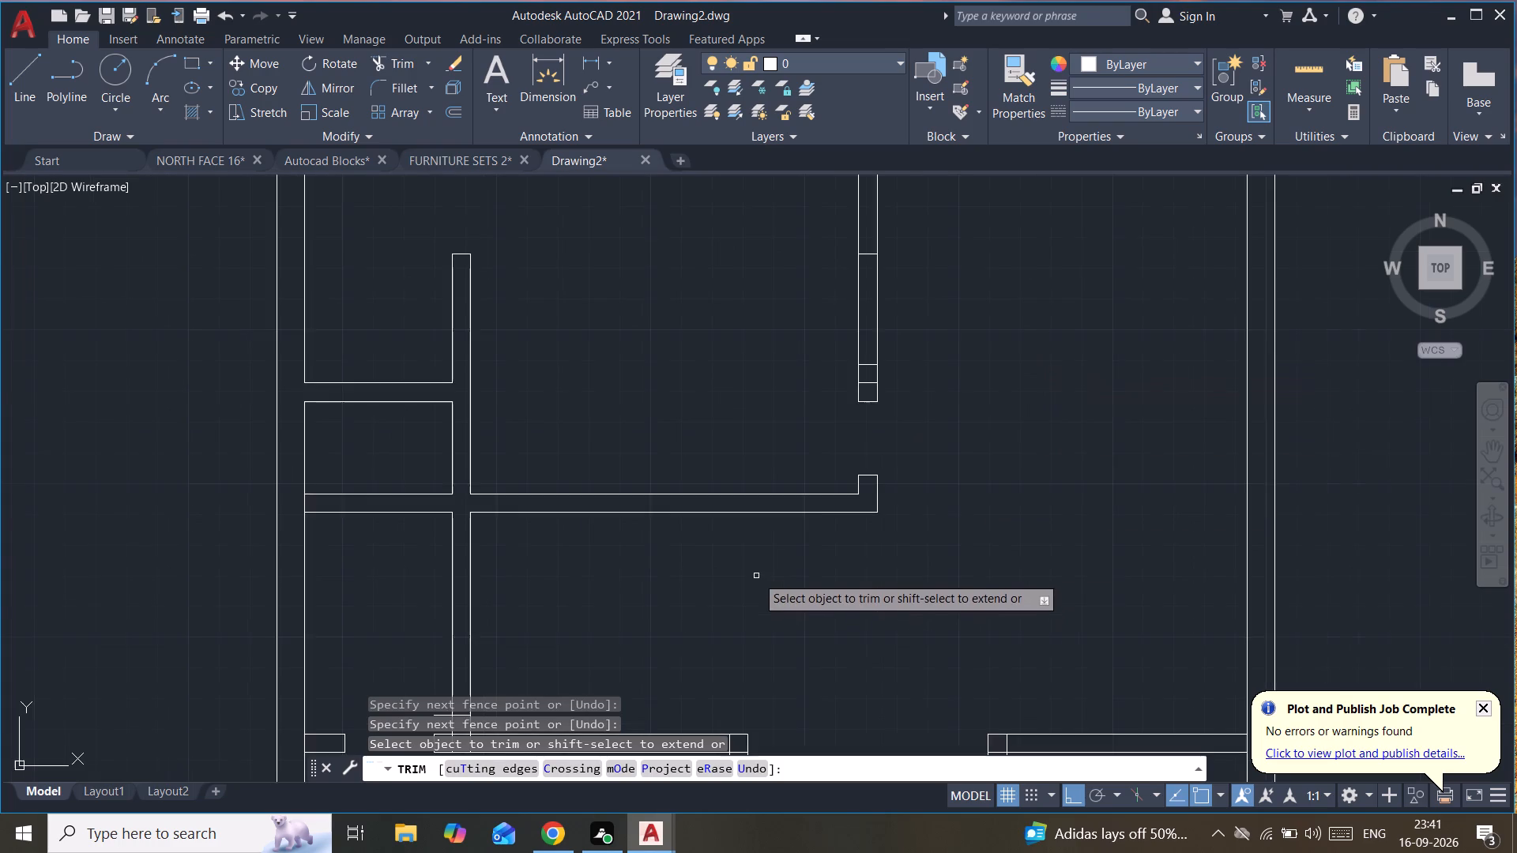
{"action": "scroll", "coordinate": [756, 576], "scroll_direction": "down", "scroll_amount": 1}
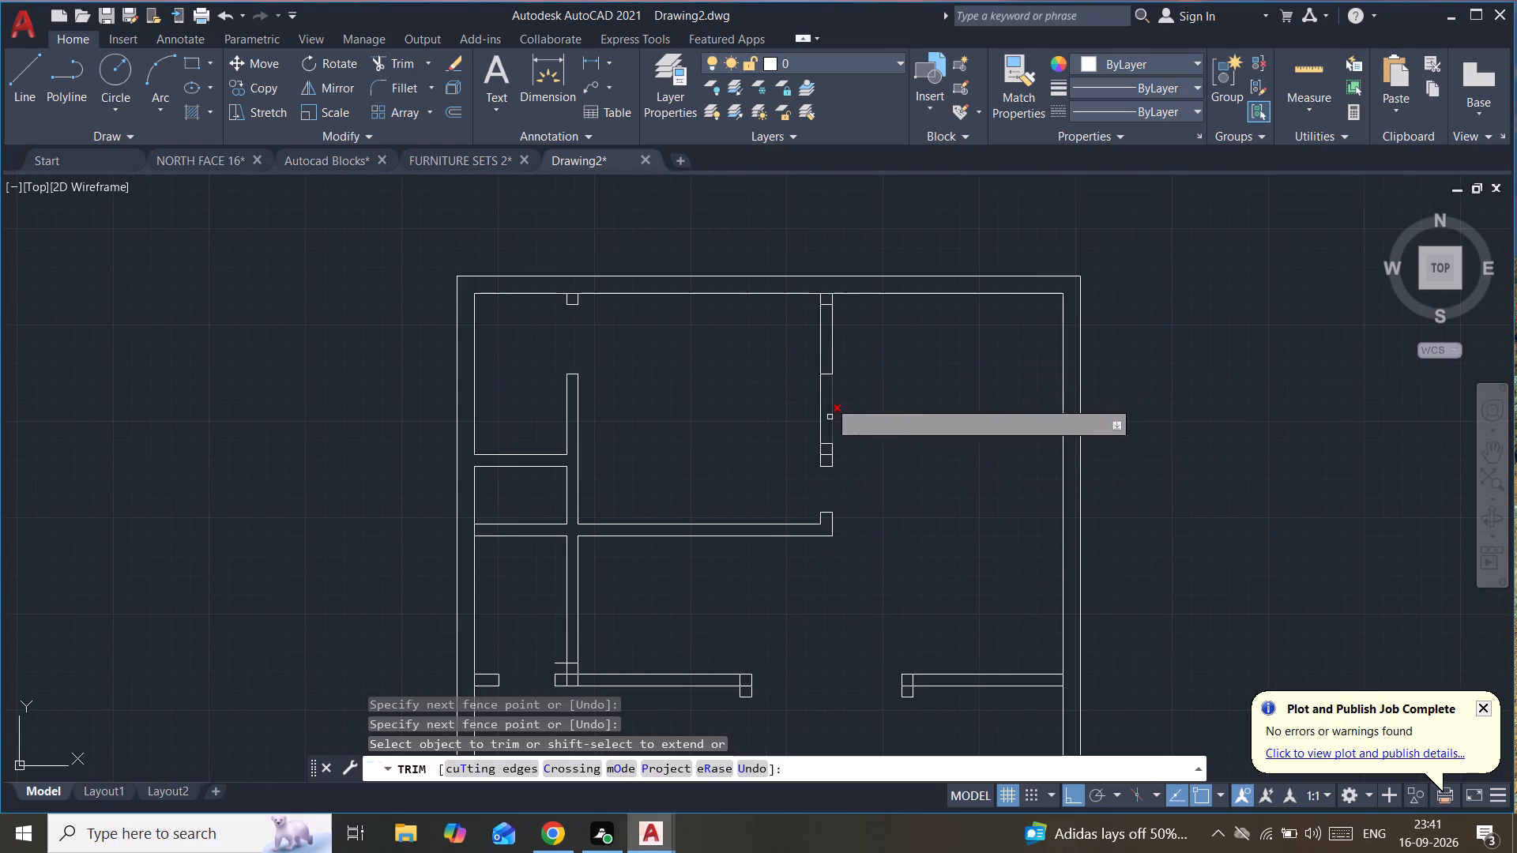
{"action": "scroll", "coordinate": [828, 365], "scroll_direction": "up", "scroll_amount": 2}
{"action": "middle_click_drag", "start_coordinate": [817, 285], "coordinate": [823, 370]}
{"action": "left_click_drag", "start_coordinate": [828, 329], "coordinate": [833, 258]}
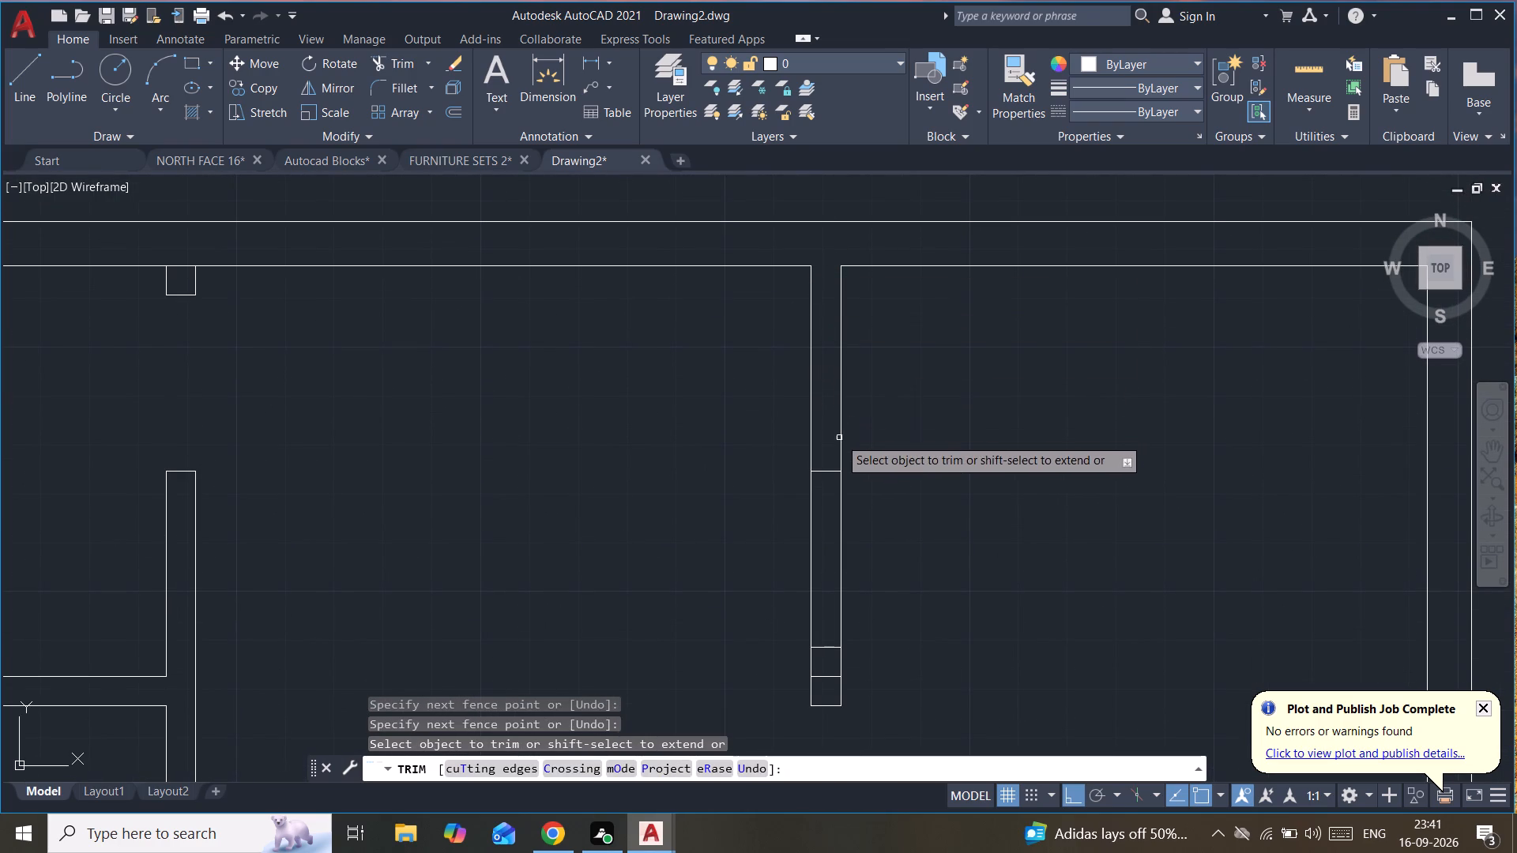
{"action": "left_click_drag", "start_coordinate": [830, 448], "coordinate": [837, 513]}
{"action": "middle_click_drag", "start_coordinate": [829, 503], "coordinate": [837, 207]}
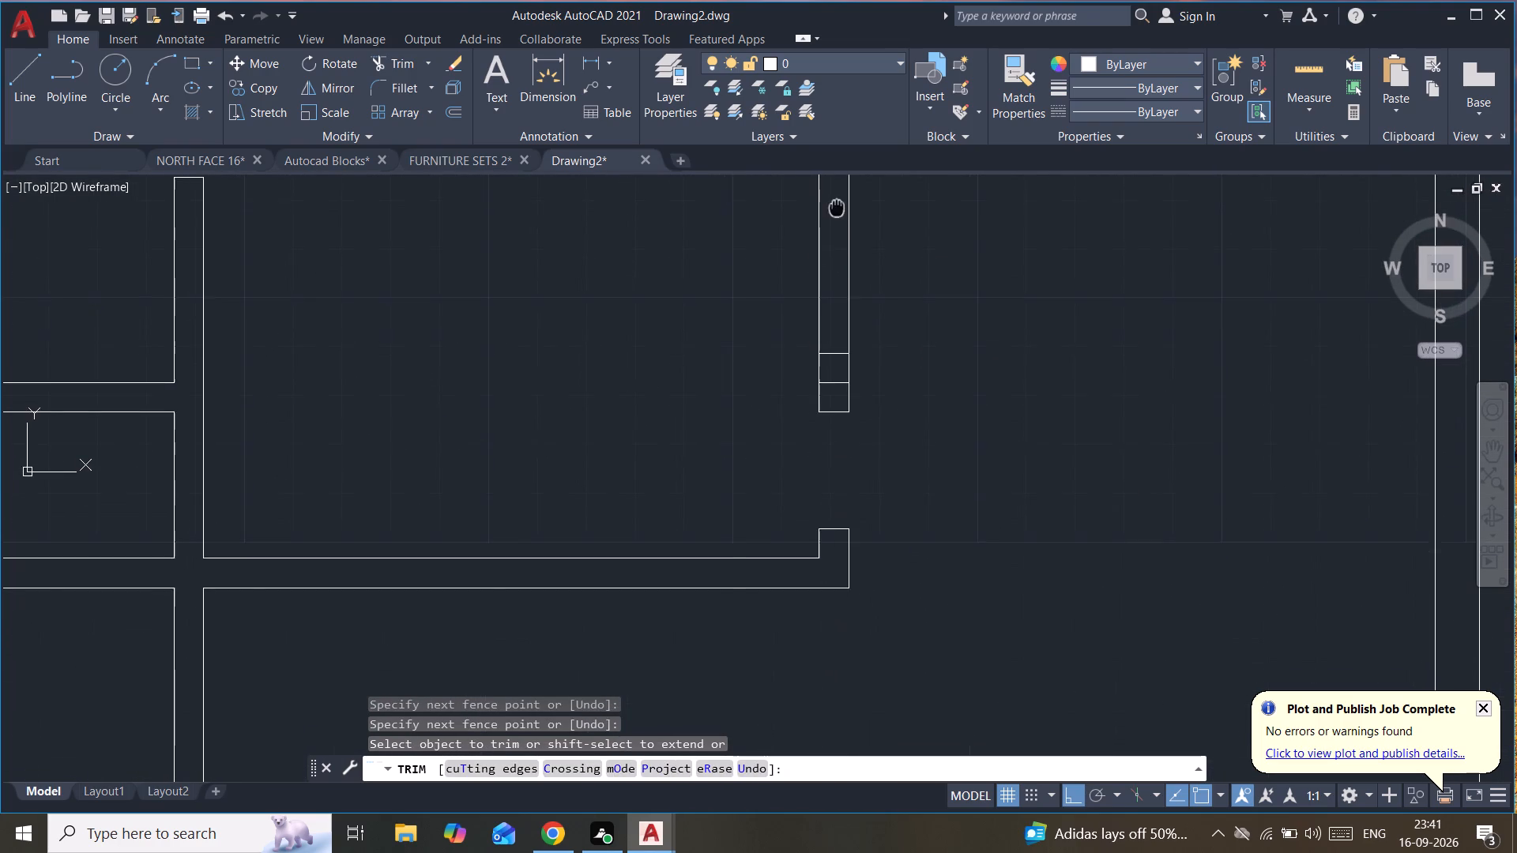
{"action": "middle_click_drag", "start_coordinate": [837, 207], "coordinate": [837, 205]}
{"action": "left_click_drag", "start_coordinate": [831, 318], "coordinate": [832, 389]}
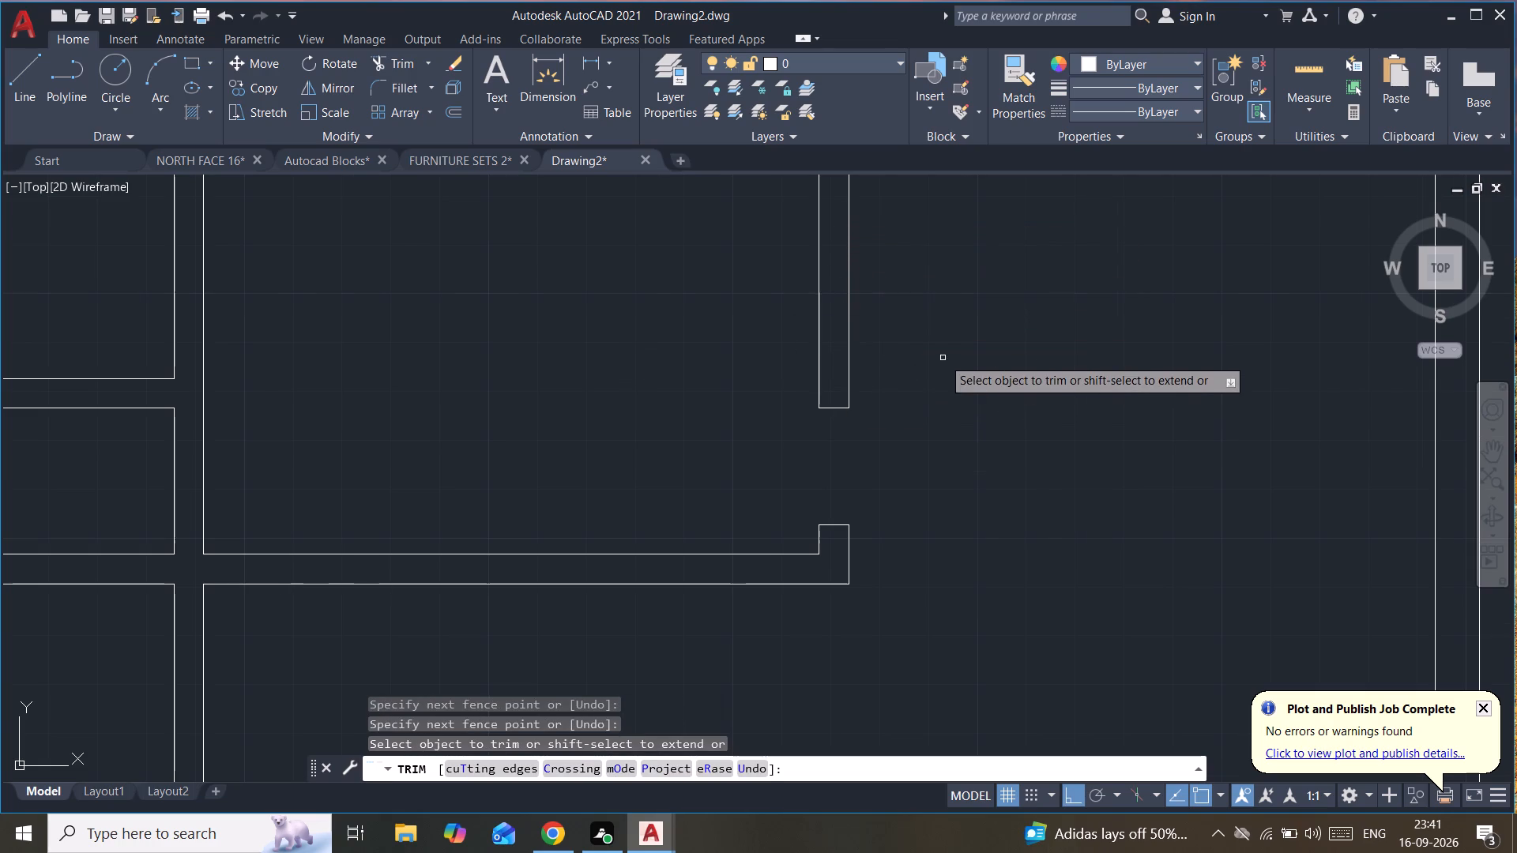
Trim the outer wall's inner face where the long upper horizontal wall meets the west outer wall.
{"action": "scroll", "coordinate": [943, 358], "scroll_direction": "down", "scroll_amount": 3}
{"action": "middle_click_drag", "start_coordinate": [992, 356], "coordinate": [970, 186]}
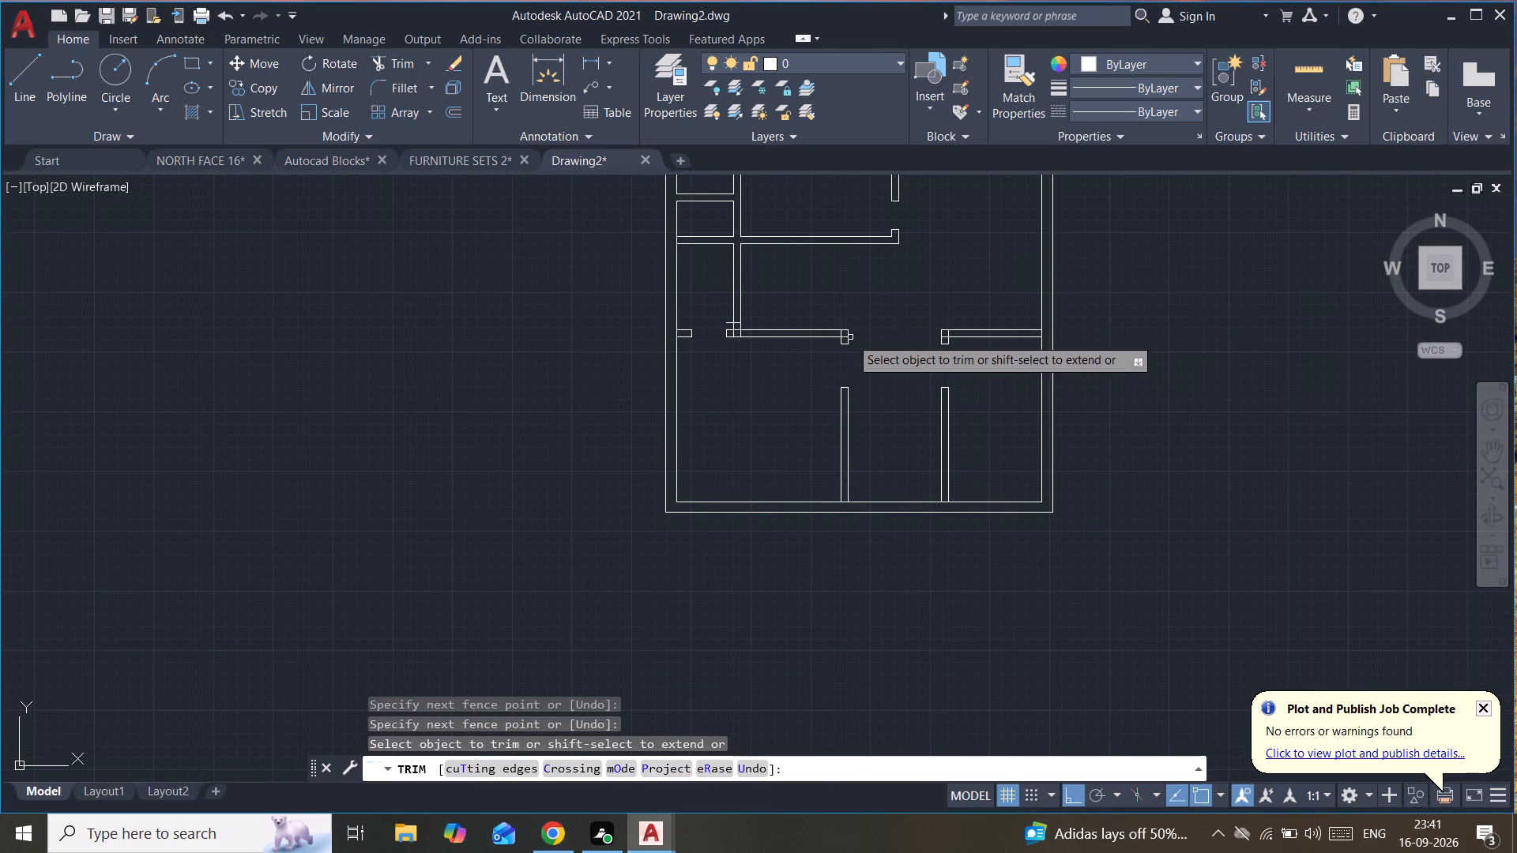
{"action": "scroll", "coordinate": [679, 245], "scroll_direction": "up", "scroll_amount": 2}
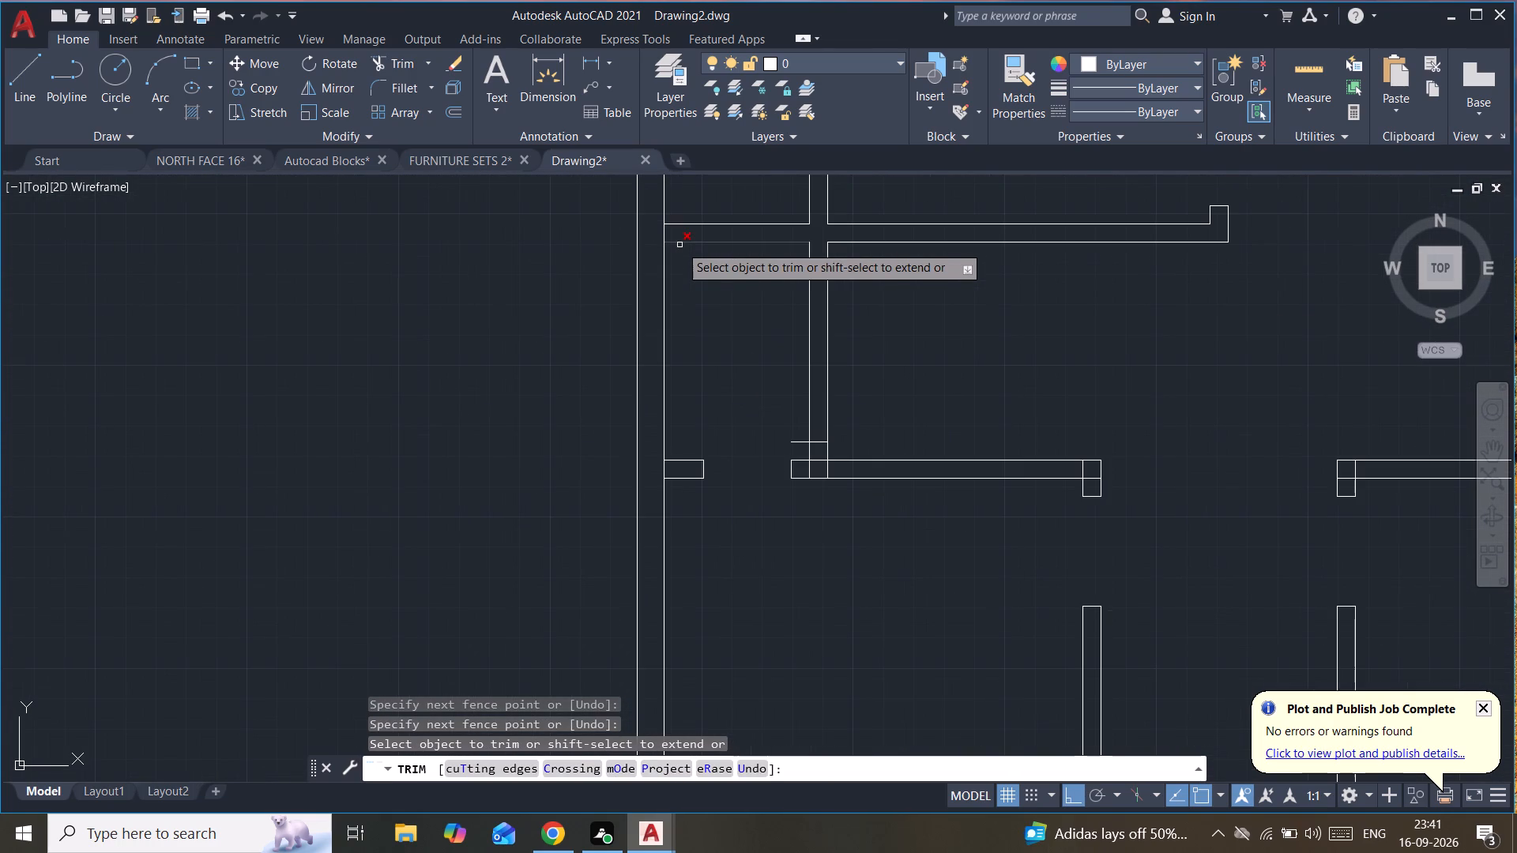
{"action": "left_click_drag", "start_coordinate": [658, 236], "coordinate": [682, 240]}
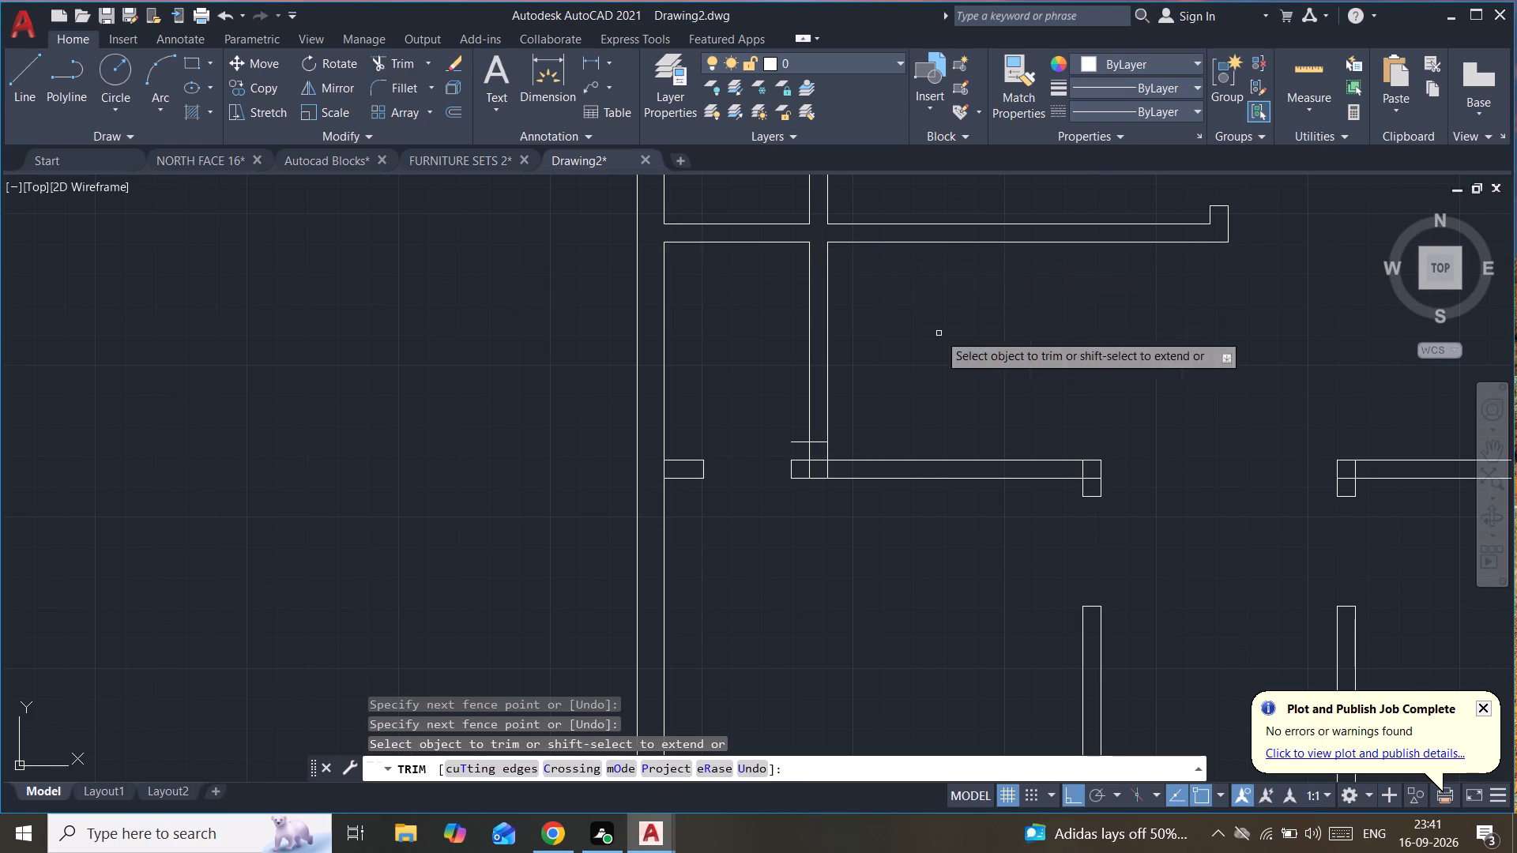
Trim the lines crossing the lower east horizontal wall at its outer wall junction and at its downturned end stub.
{"action": "scroll", "coordinate": [1075, 350], "scroll_direction": "down", "scroll_amount": 2}
{"action": "middle_click_drag", "start_coordinate": [1189, 461], "coordinate": [1037, 339]}
{"action": "scroll", "coordinate": [1089, 295], "scroll_direction": "up", "scroll_amount": 1}
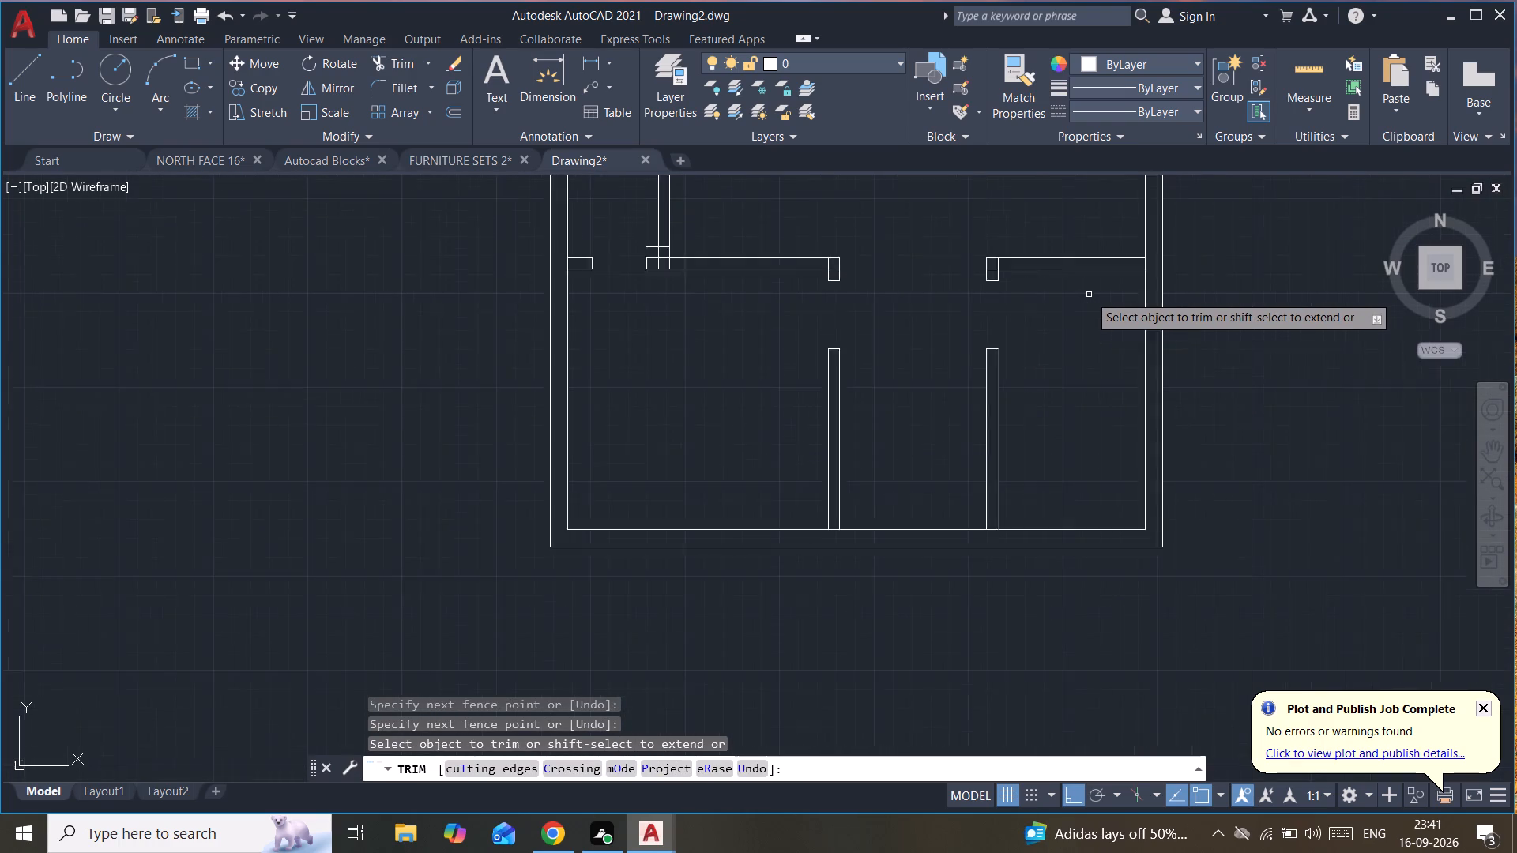
{"action": "scroll", "coordinate": [1089, 295], "scroll_direction": "up", "scroll_amount": 1}
{"action": "scroll", "coordinate": [1089, 295], "scroll_direction": "down", "scroll_amount": 2}
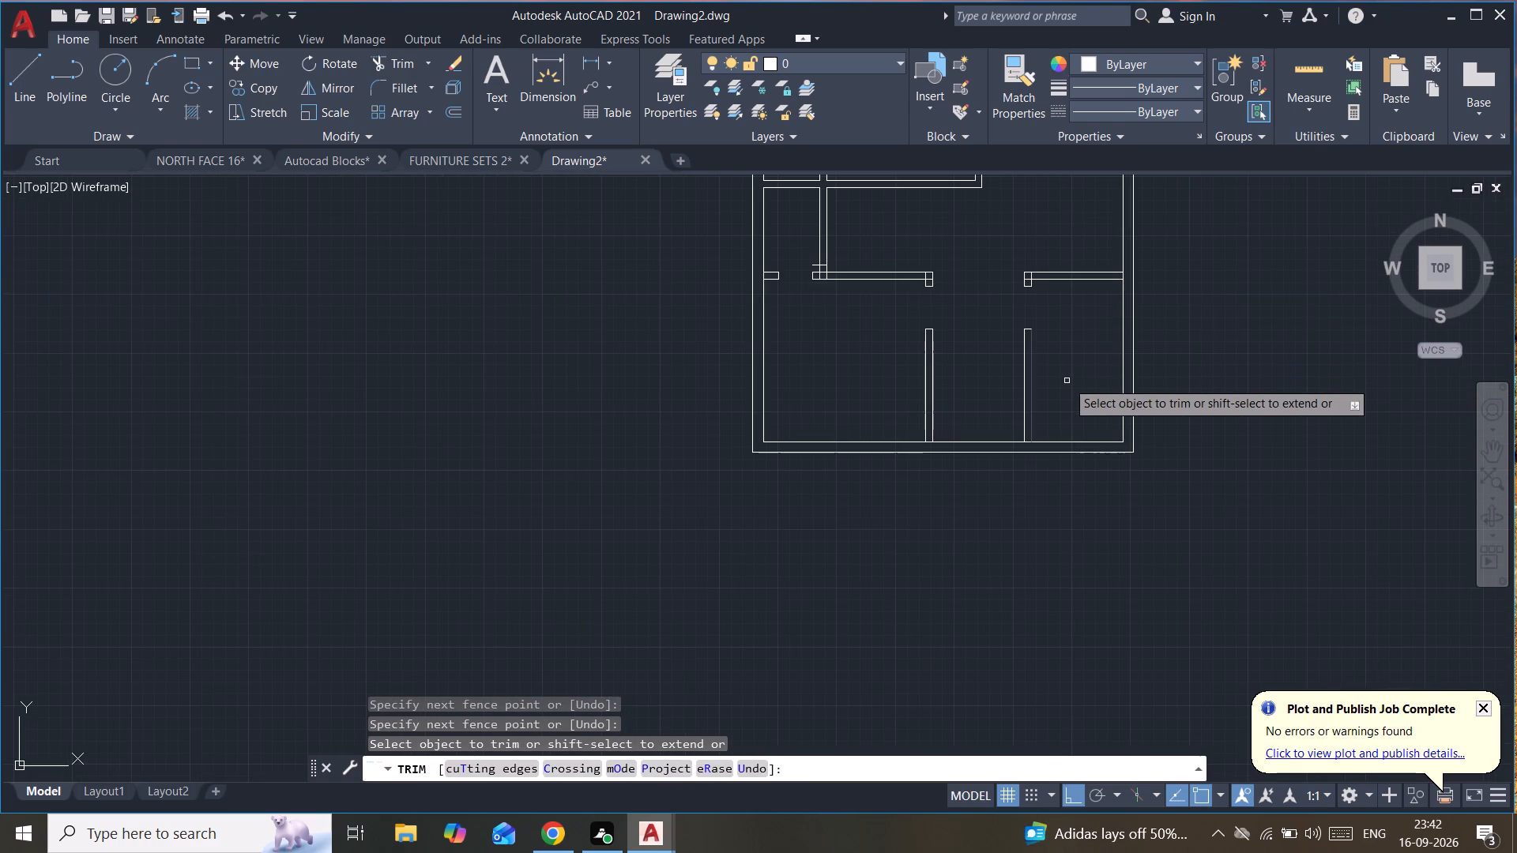
{"action": "key", "text": "Escape"}
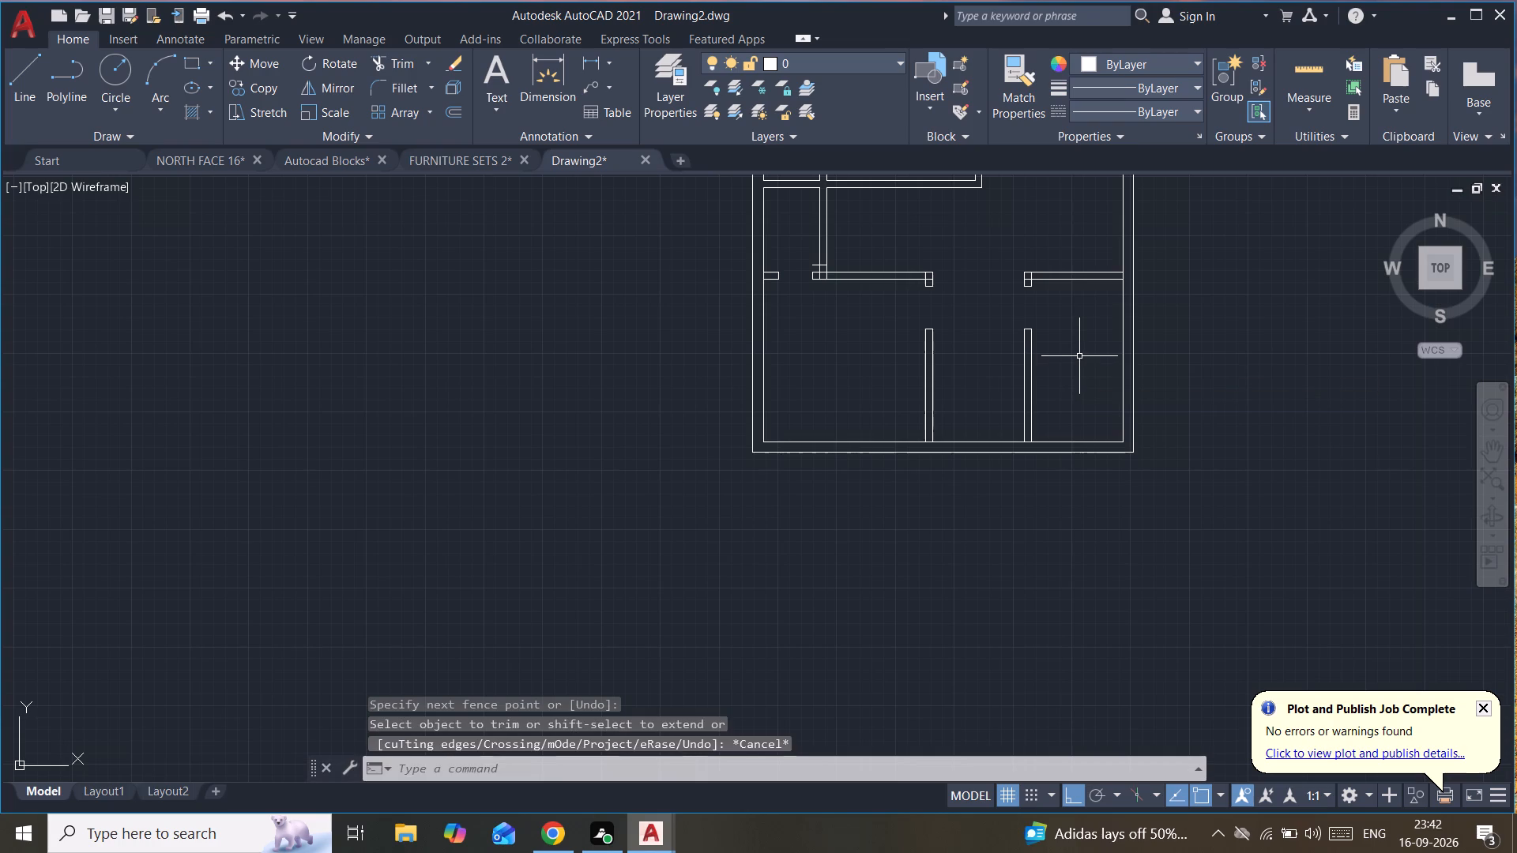
{"action": "type", "text": "tr"}
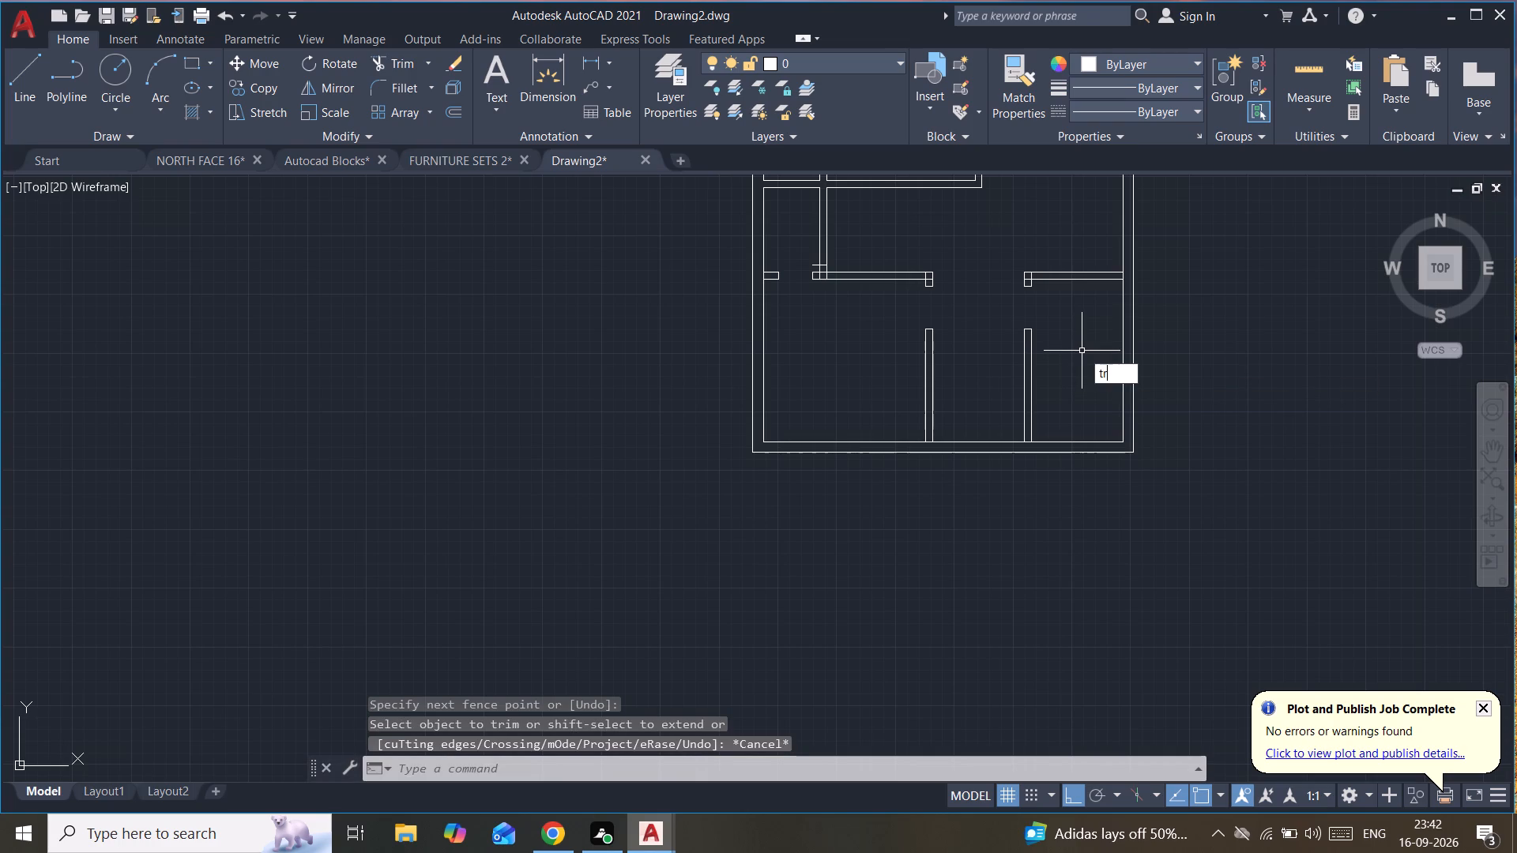
{"action": "key", "text": "Return"}
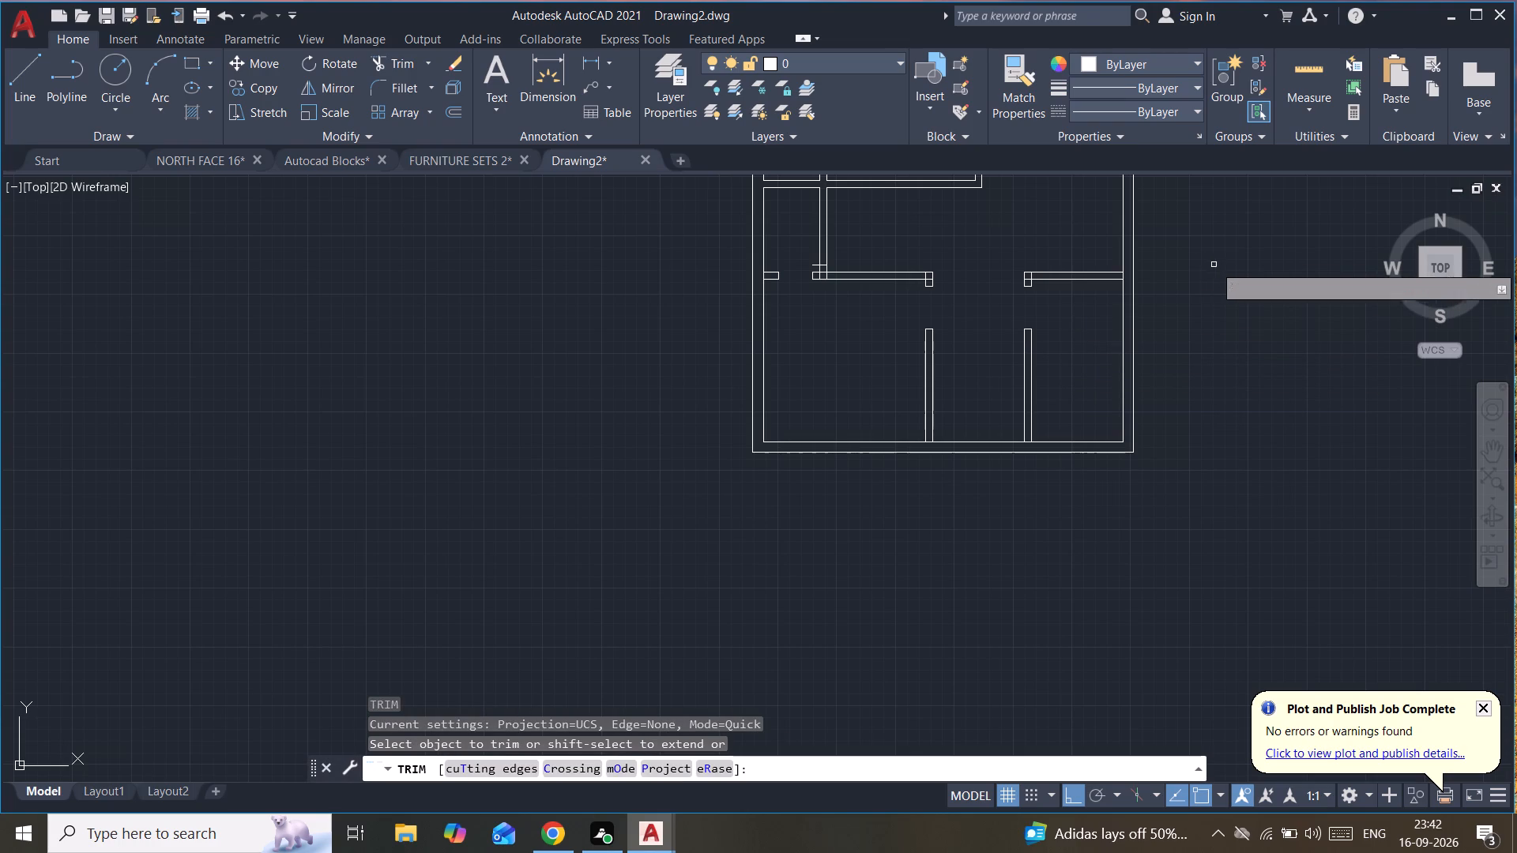
{"action": "scroll", "coordinate": [1127, 273], "scroll_direction": "up", "scroll_amount": 2}
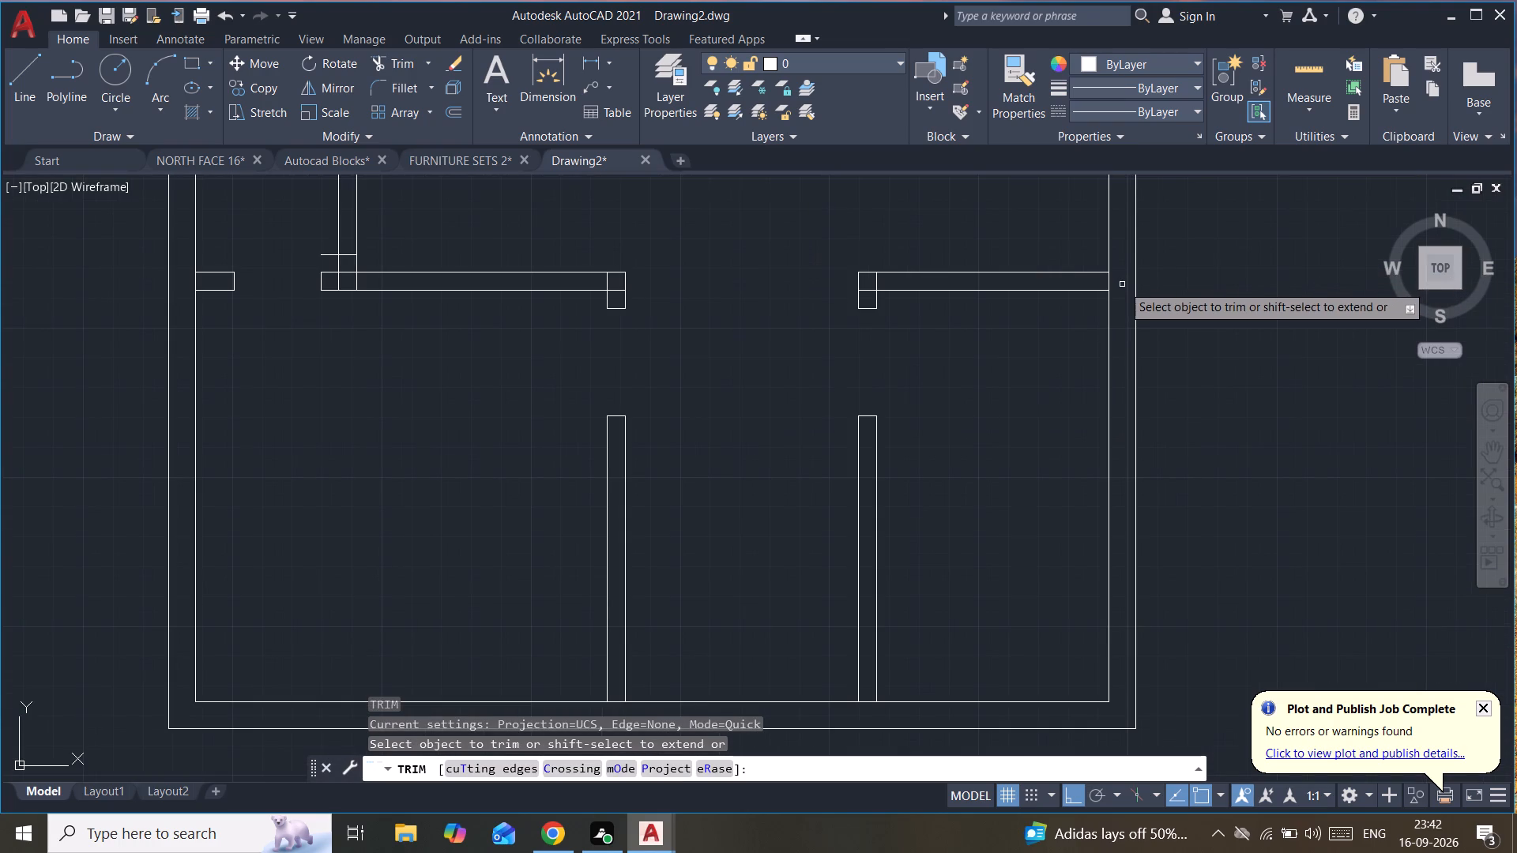
{"action": "left_click_drag", "start_coordinate": [1122, 284], "coordinate": [1103, 283]}
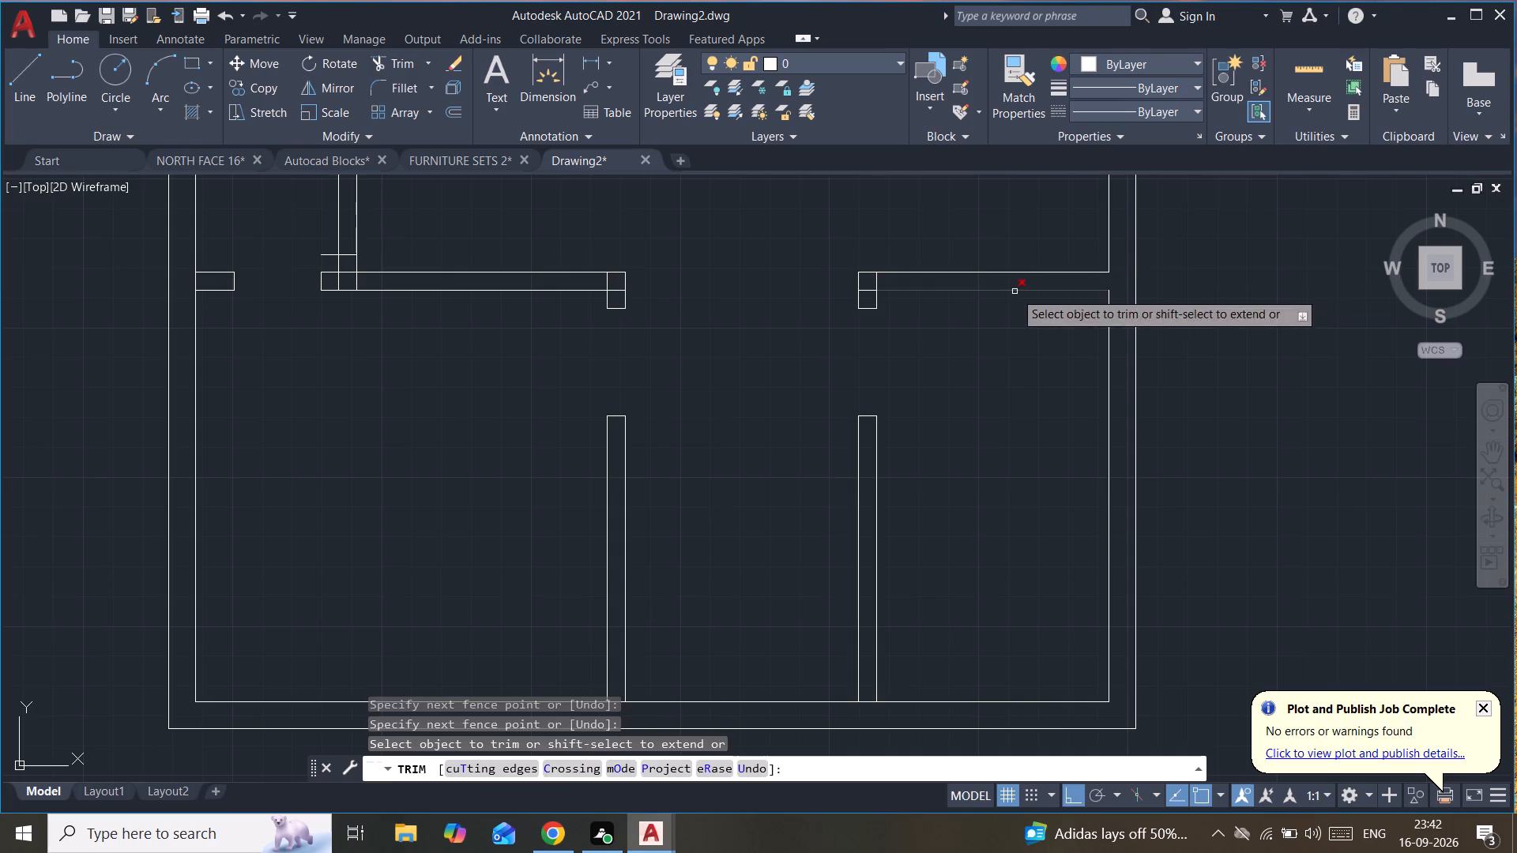
{"action": "left_click_drag", "start_coordinate": [887, 280], "coordinate": [860, 295]}
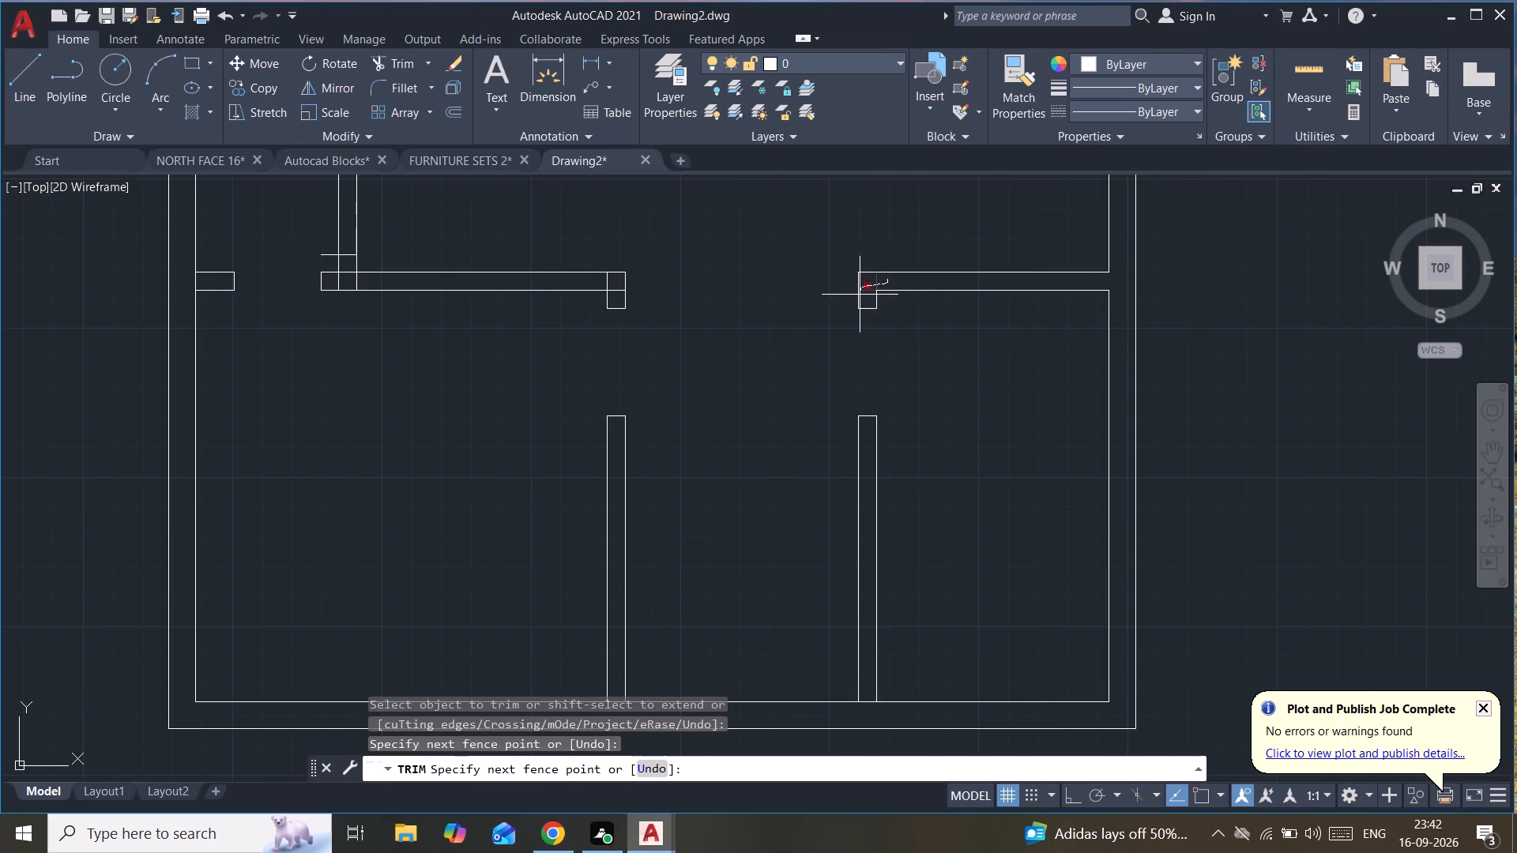
{"action": "left_click_drag", "start_coordinate": [860, 295], "coordinate": [862, 300]}
Trim the south outer wall's inner face where the two lower vertical walls join it.
{"action": "scroll", "coordinate": [939, 360], "scroll_direction": "down", "scroll_amount": 1}
{"action": "middle_click_drag", "start_coordinate": [939, 360], "coordinate": [978, 225]}
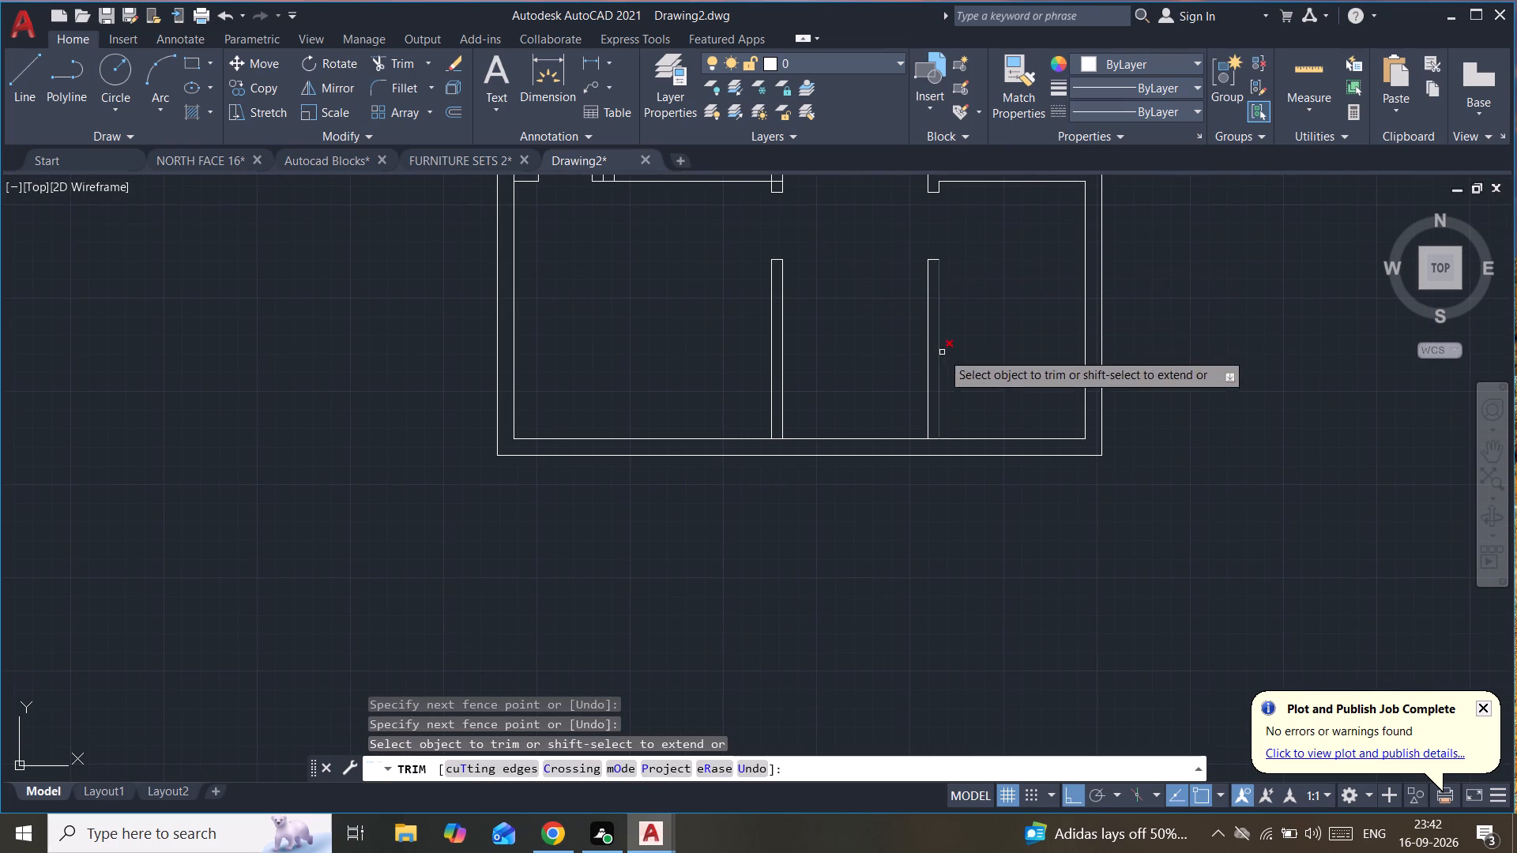
{"action": "scroll", "coordinate": [927, 436], "scroll_direction": "up", "scroll_amount": 2}
{"action": "left_click_drag", "start_coordinate": [935, 423], "coordinate": [939, 460]}
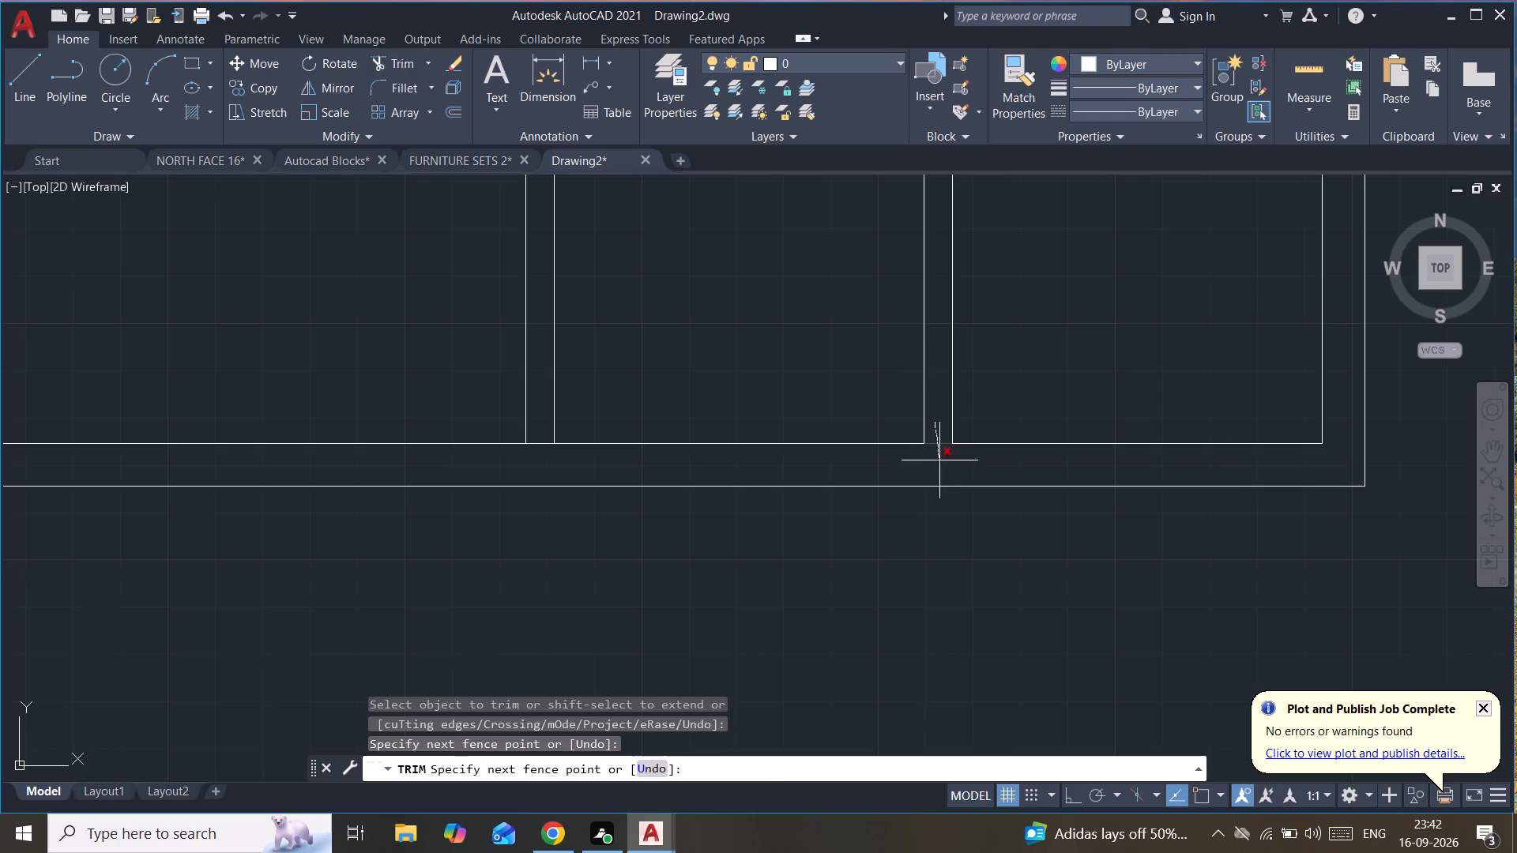
{"action": "left_click_drag", "start_coordinate": [939, 460], "coordinate": [939, 461]}
{"action": "left_click_drag", "start_coordinate": [541, 434], "coordinate": [536, 468]}
{"action": "left_click_drag", "start_coordinate": [536, 468], "coordinate": [536, 469]}
Trim the leftover short line and crossing lines at the lower west T-junction, plus those inside that horizontal wall's downturned end.
{"action": "scroll", "coordinate": [703, 330], "scroll_direction": "down", "scroll_amount": 2}
{"action": "middle_click_drag", "start_coordinate": [706, 329], "coordinate": [804, 648]}
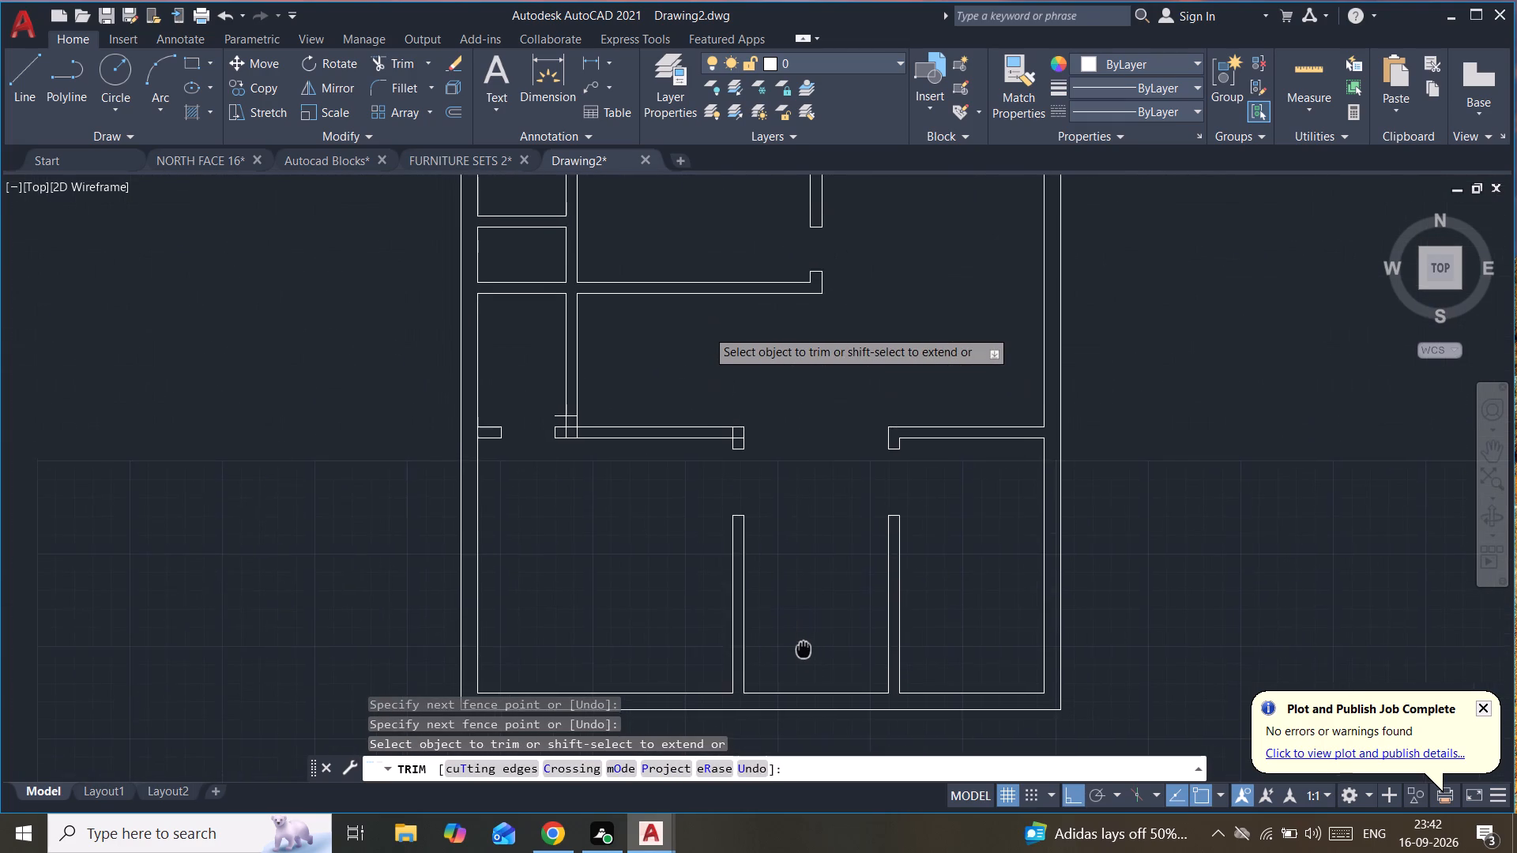
{"action": "middle_click_drag", "start_coordinate": [804, 648], "coordinate": [811, 619]}
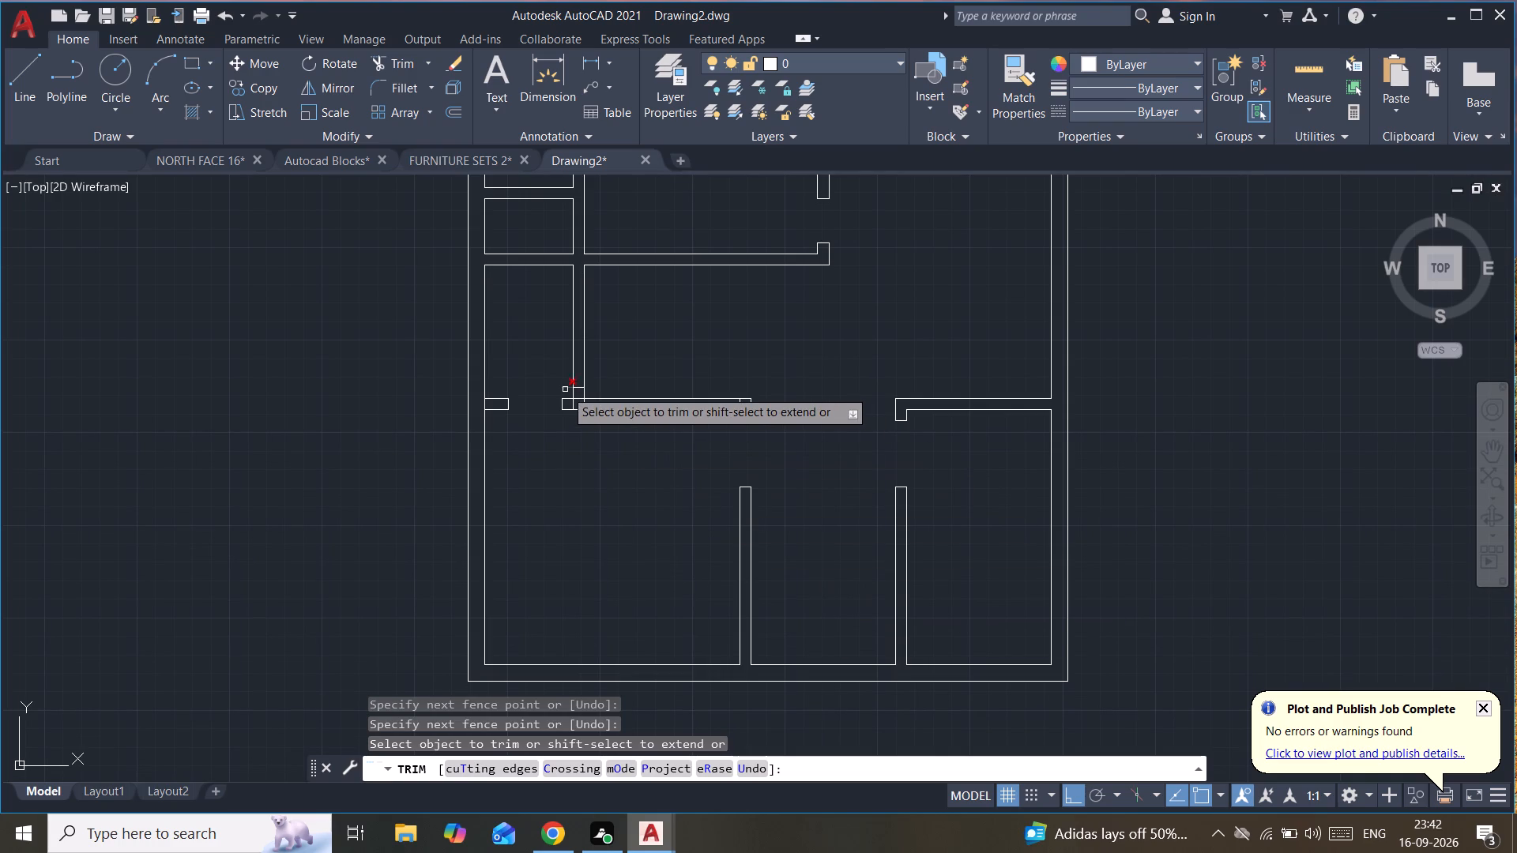
{"action": "scroll", "coordinate": [564, 389], "scroll_direction": "up", "scroll_amount": 2}
{"action": "left_click_drag", "start_coordinate": [563, 374], "coordinate": [567, 389]}
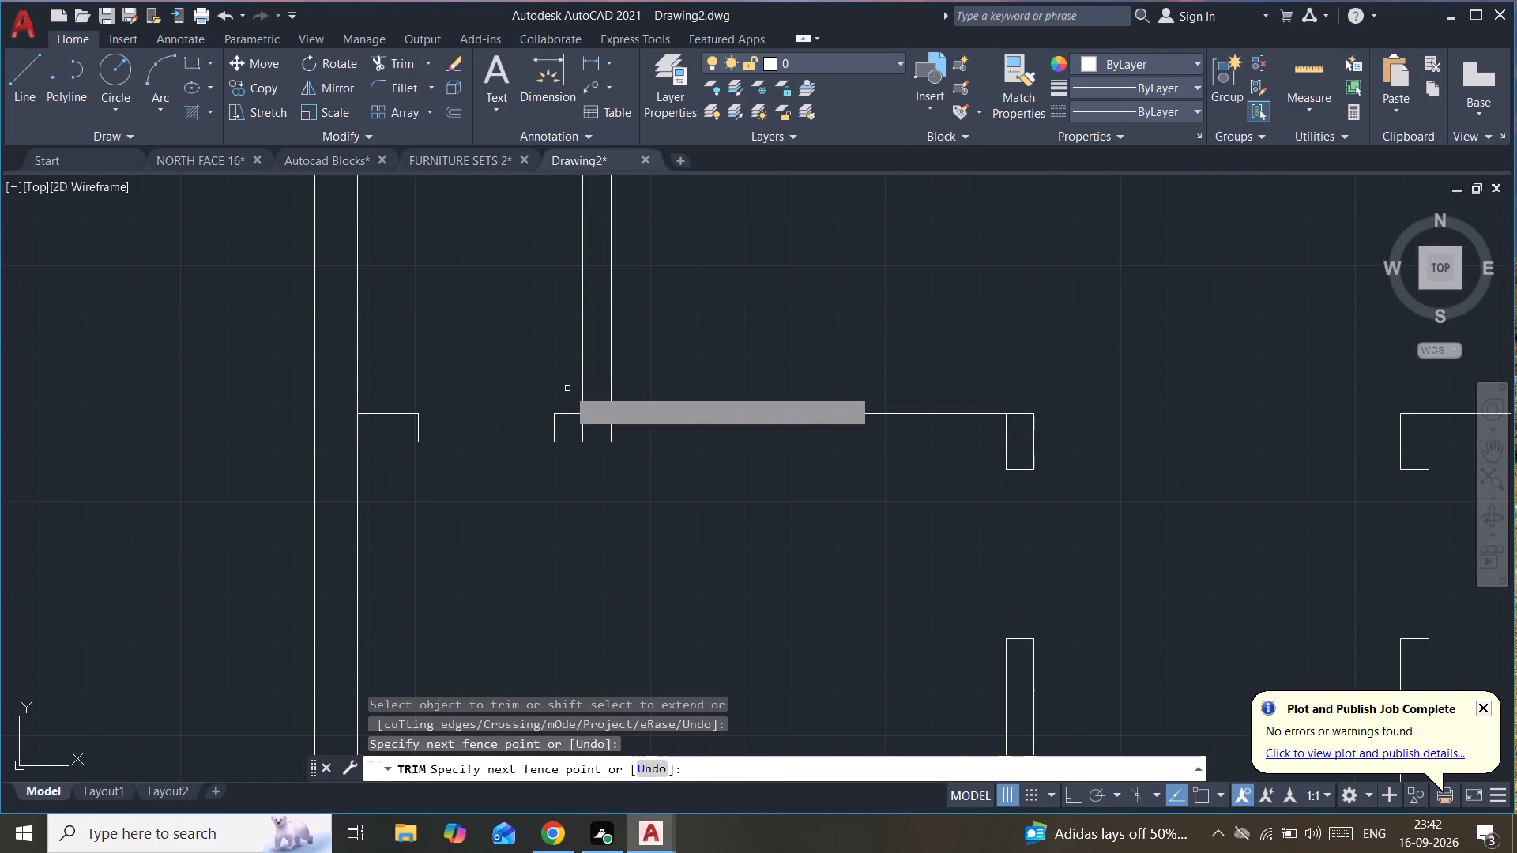
{"action": "left_click_drag", "start_coordinate": [594, 371], "coordinate": [583, 434]}
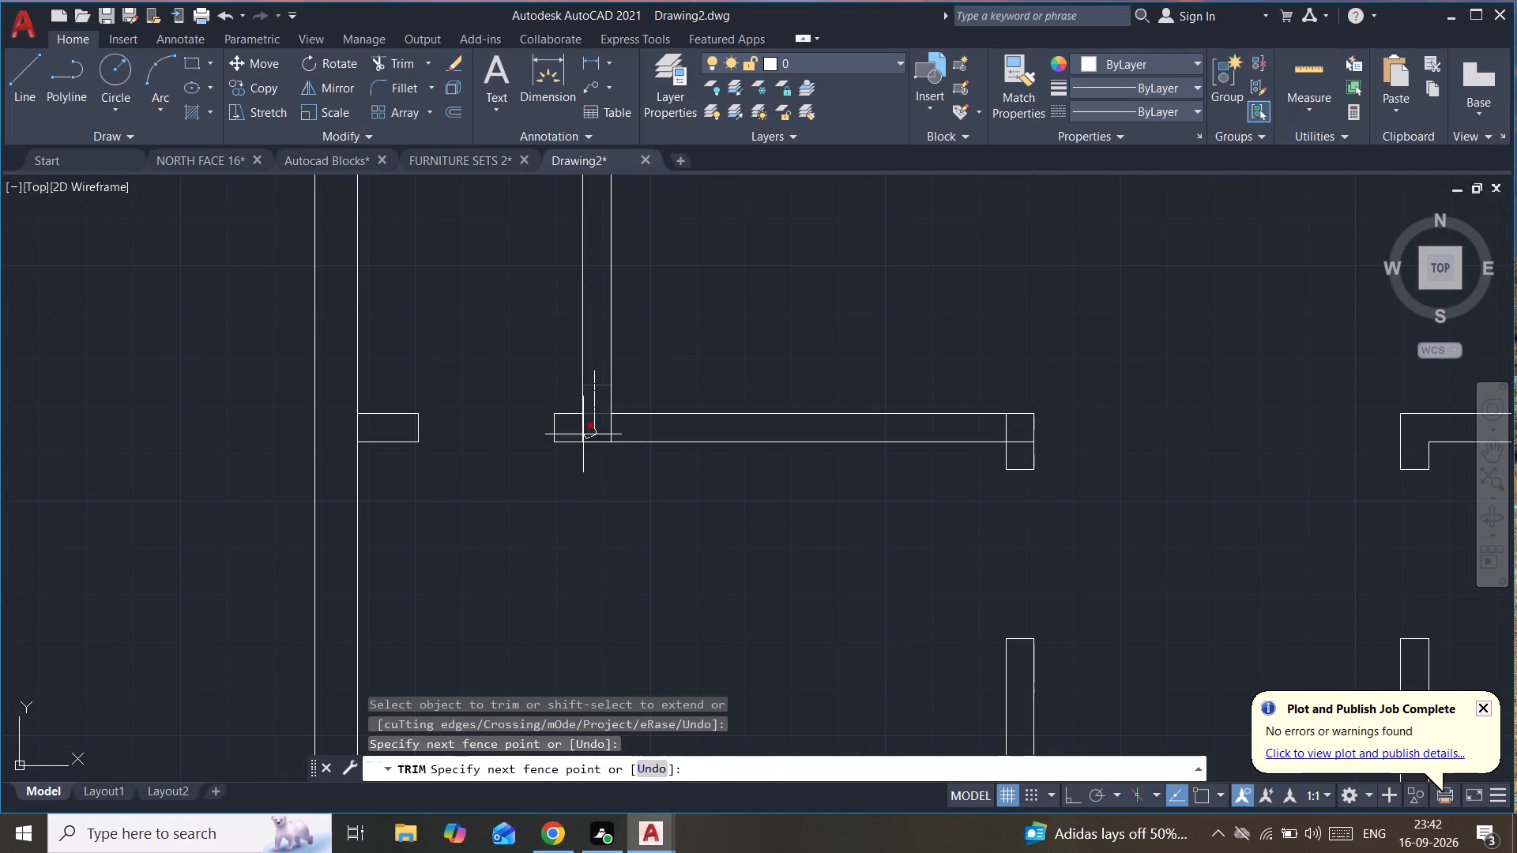
{"action": "left_click_drag", "start_coordinate": [583, 434], "coordinate": [634, 430]}
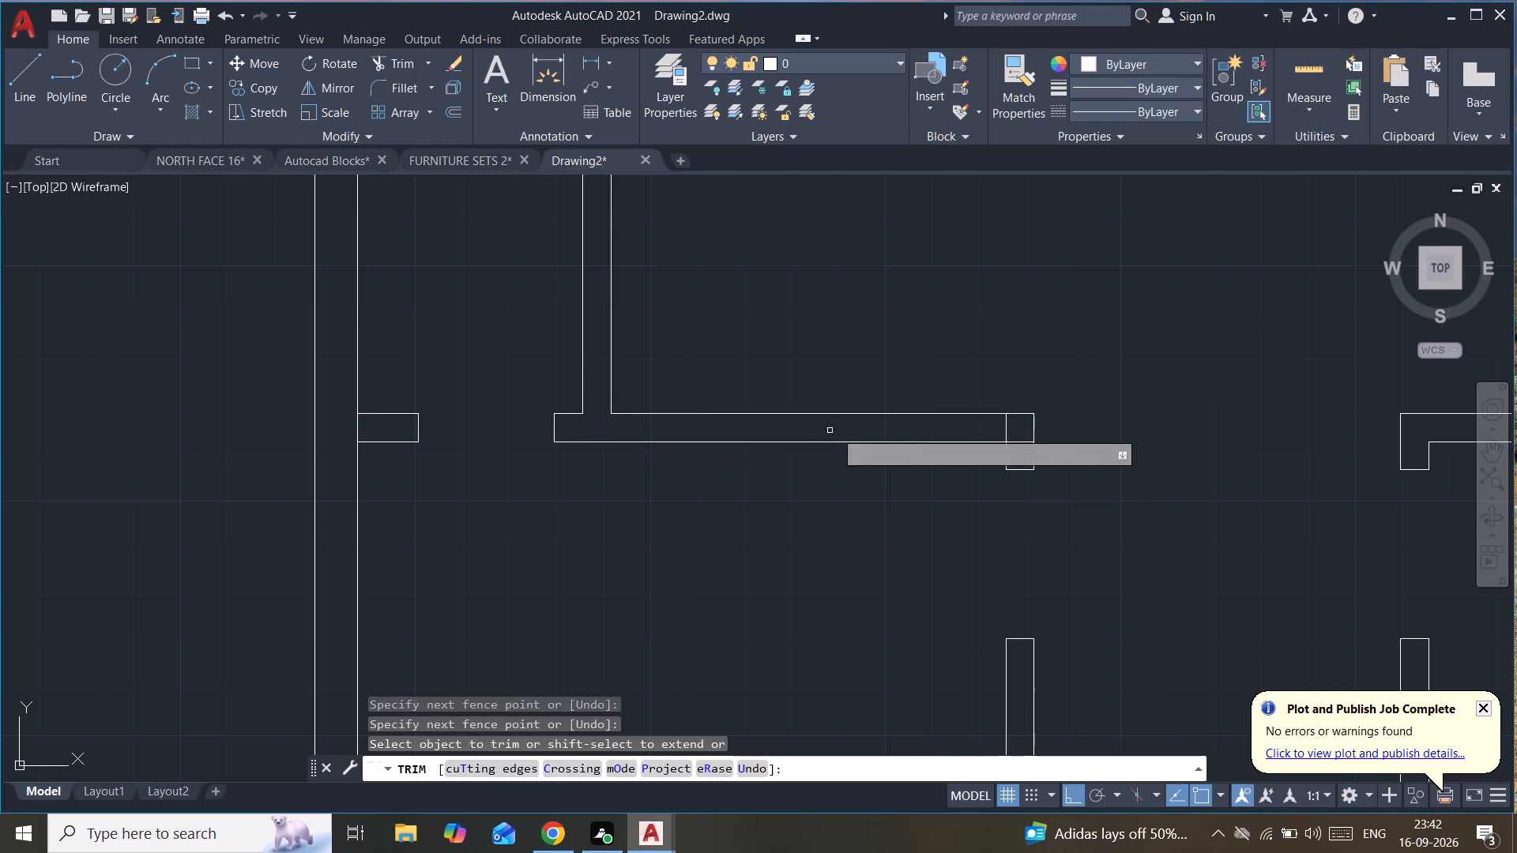
{"action": "left_click_drag", "start_coordinate": [994, 430], "coordinate": [1028, 457]}
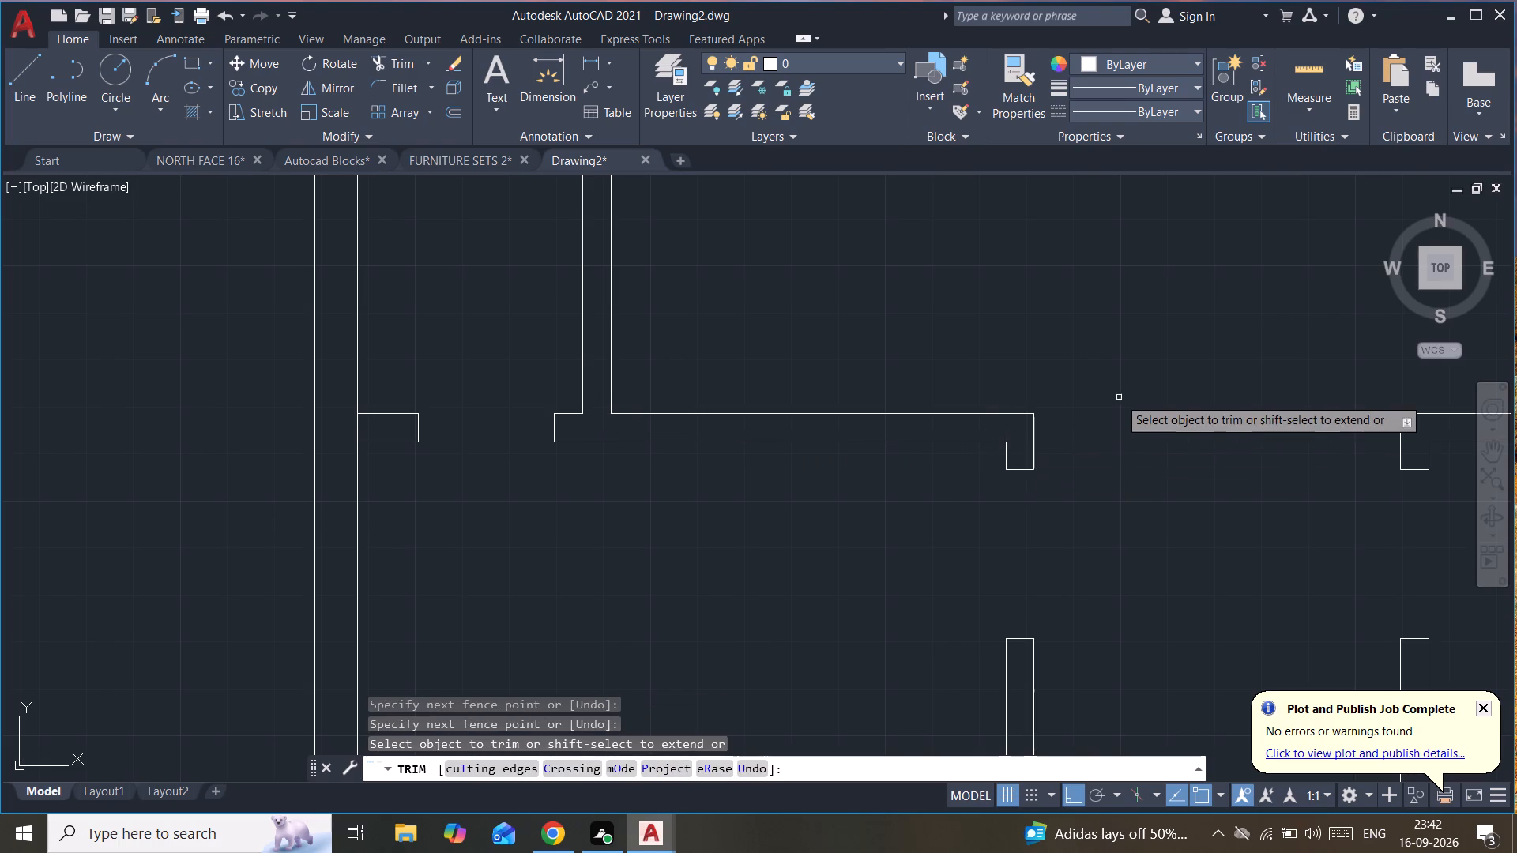
Examine the whole floor plan for remaining crossing lines at the wall junctions and door openings.
{"action": "scroll", "coordinate": [1138, 380], "scroll_direction": "down", "scroll_amount": 5}
{"action": "middle_click_drag", "start_coordinate": [1162, 344], "coordinate": [909, 325]}
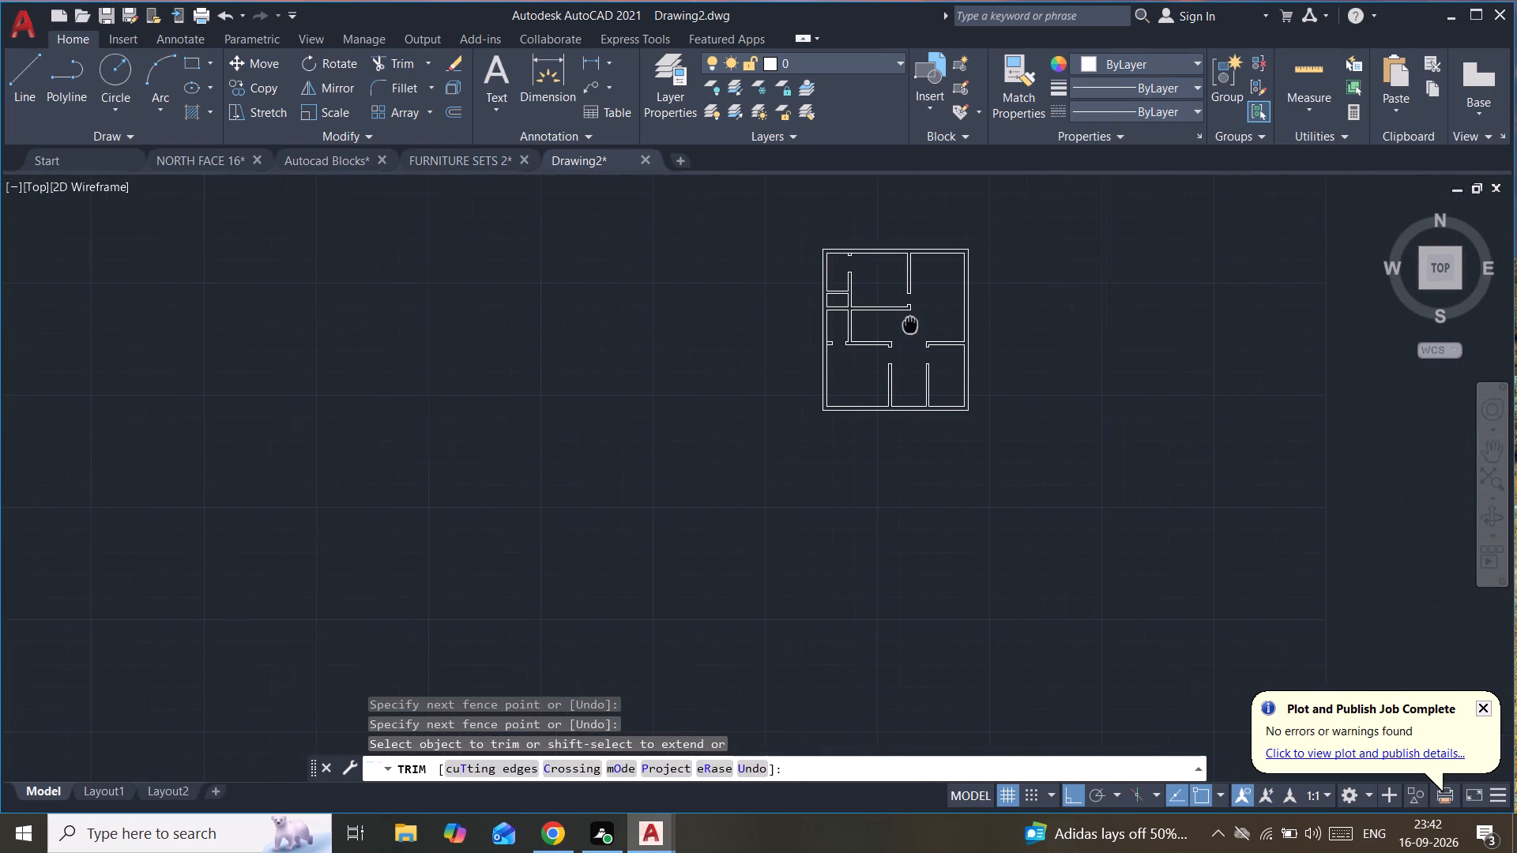
{"action": "middle_click_drag", "start_coordinate": [909, 325], "coordinate": [884, 332]}
{"action": "key", "text": "Escape"}
{"action": "scroll", "coordinate": [870, 340], "scroll_direction": "up", "scroll_amount": 2}
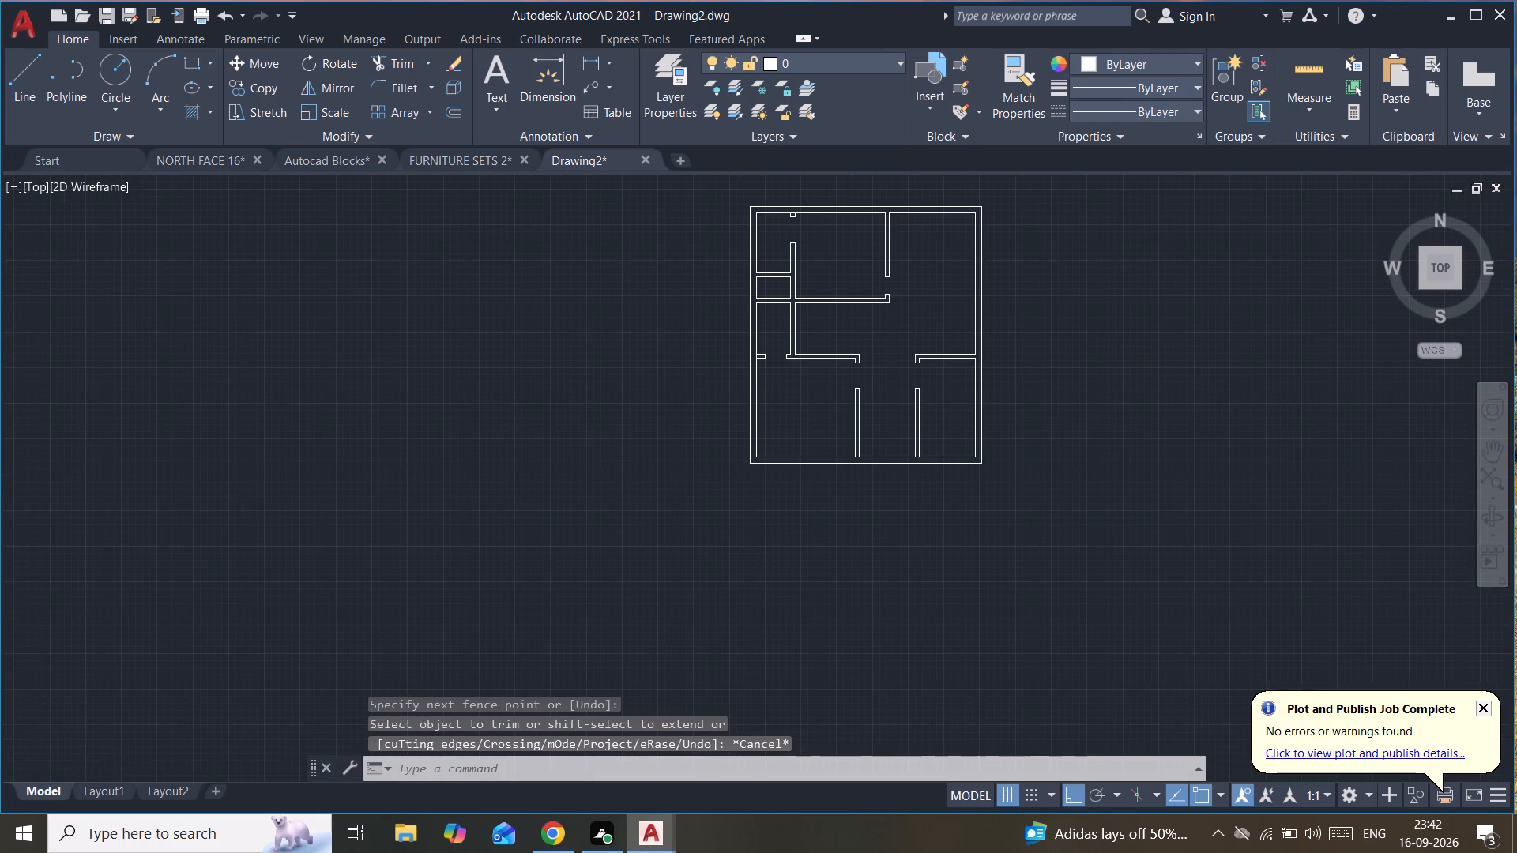
{"action": "scroll", "coordinate": [870, 340], "scroll_direction": "up", "scroll_amount": 1}
{"action": "middle_click_drag", "start_coordinate": [871, 373], "coordinate": [781, 605]}
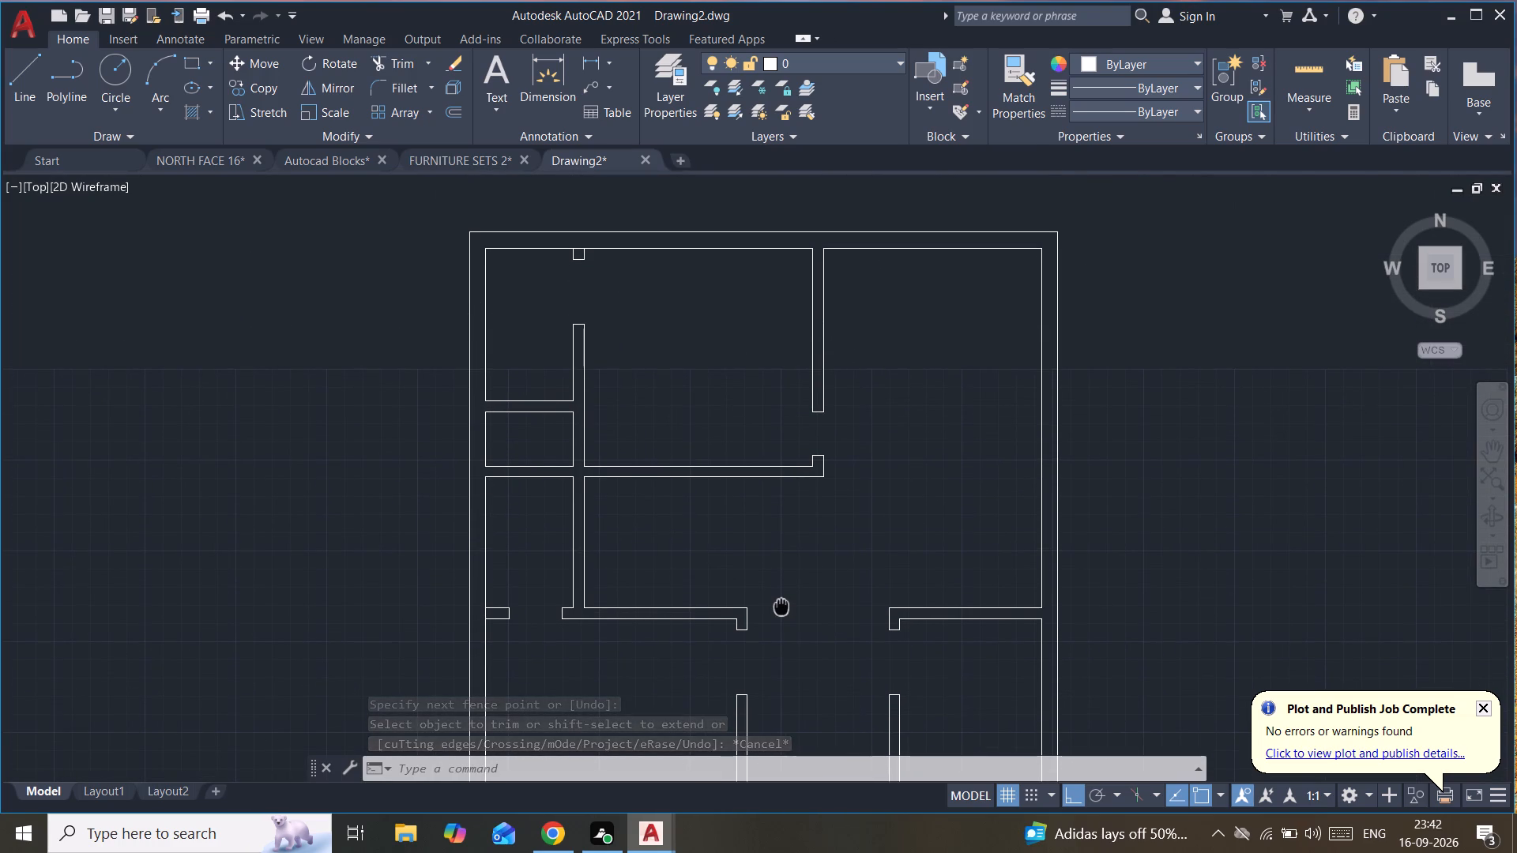
{"action": "middle_click_drag", "start_coordinate": [781, 605], "coordinate": [792, 568]}
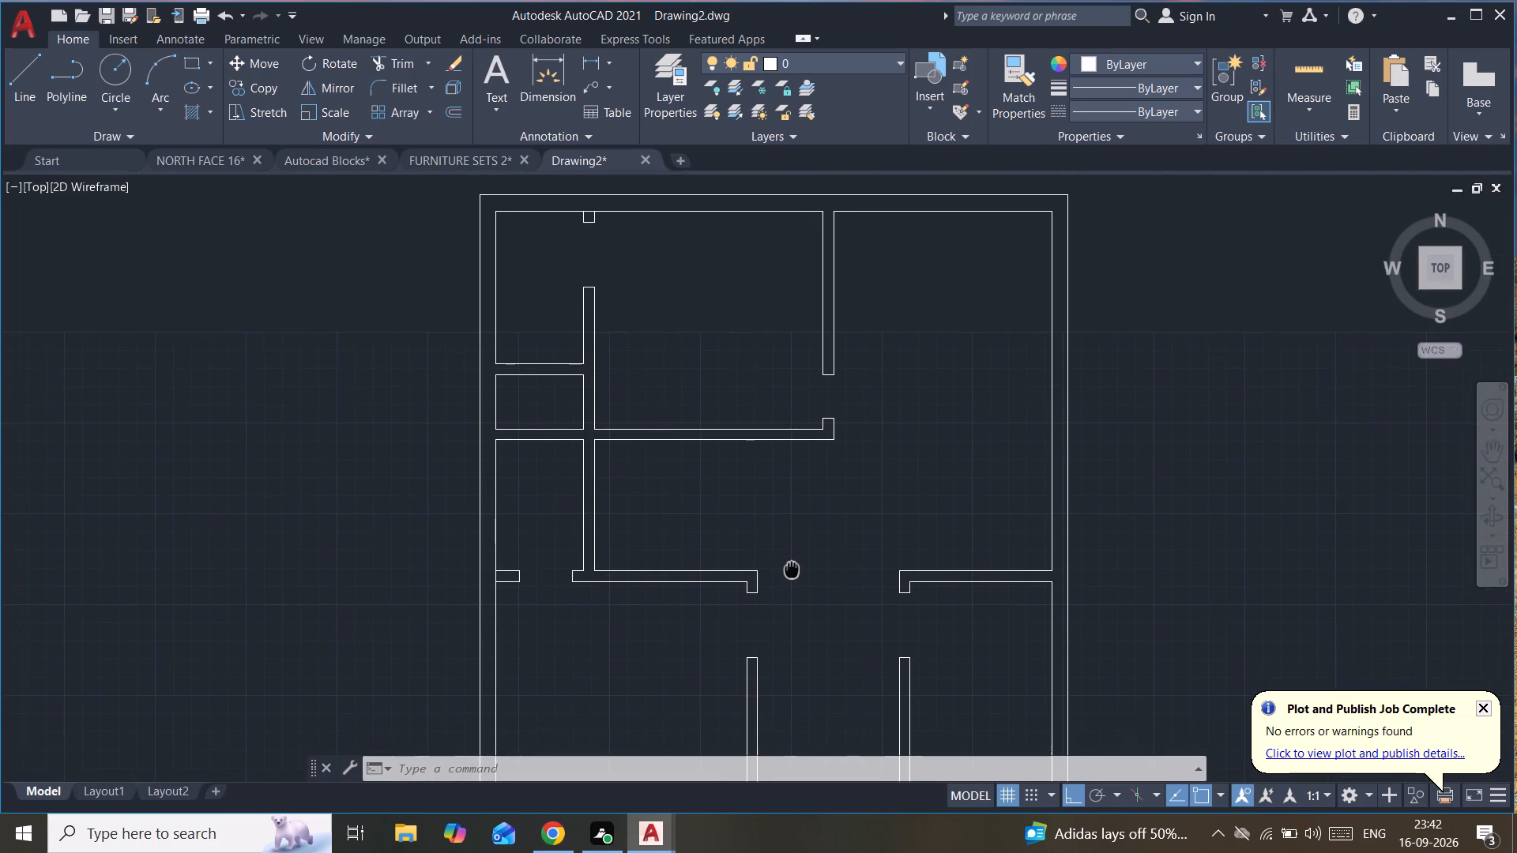
{"action": "middle_click_drag", "start_coordinate": [792, 568], "coordinate": [813, 528]}
{"action": "scroll", "coordinate": [811, 528], "scroll_direction": "down", "scroll_amount": 2}
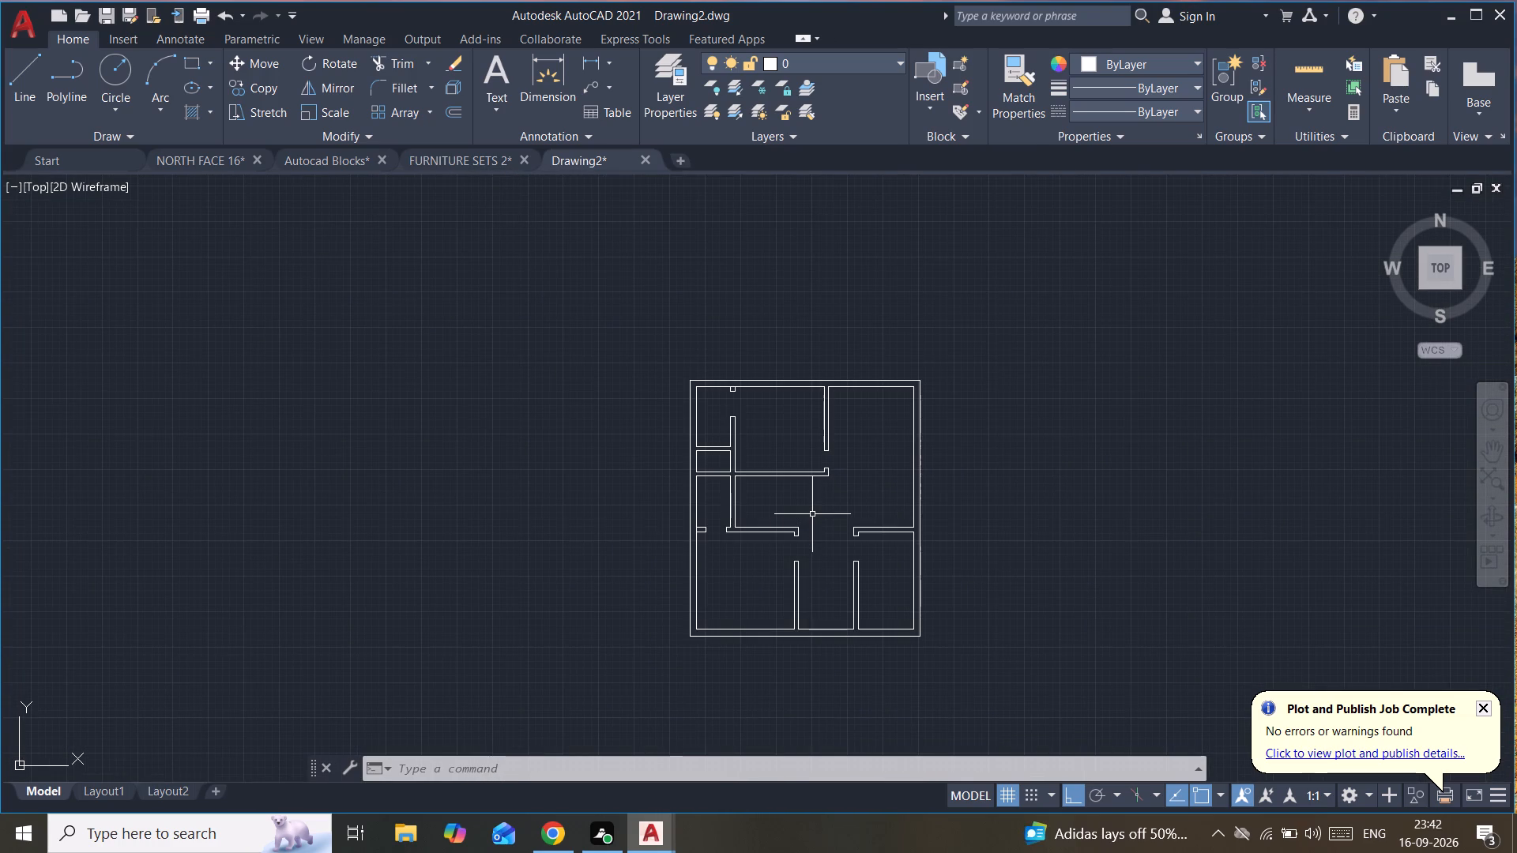
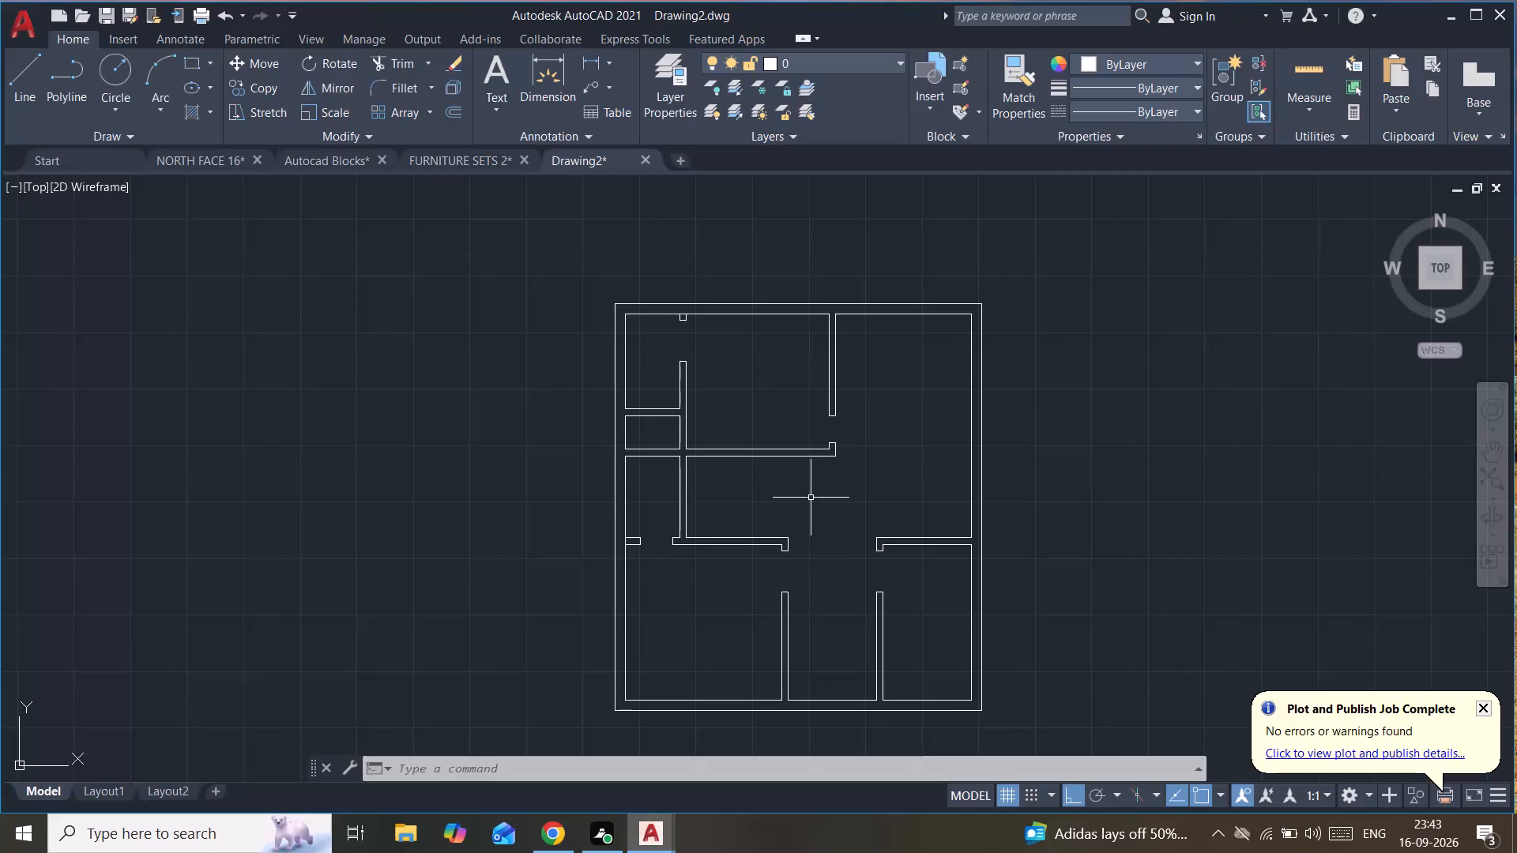
Insert the Door - Imperial dynamic block in the empty space east of the floor plan.
{"action": "key", "text": "ctrl+3"}
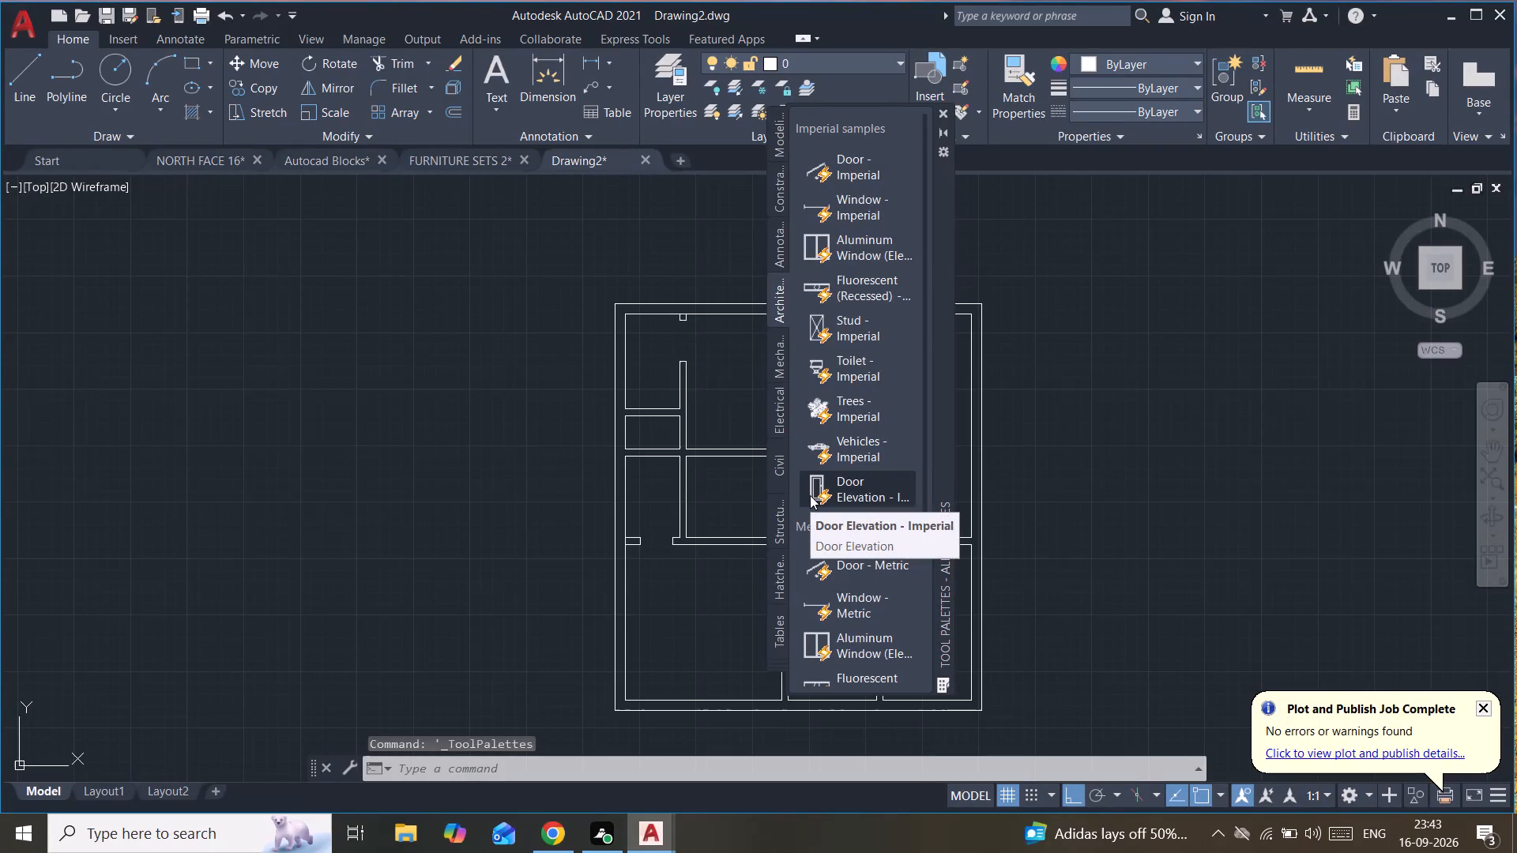
{"action": "left_click", "coordinate": [867, 165]}
{"action": "left_click", "coordinate": [1197, 374]}
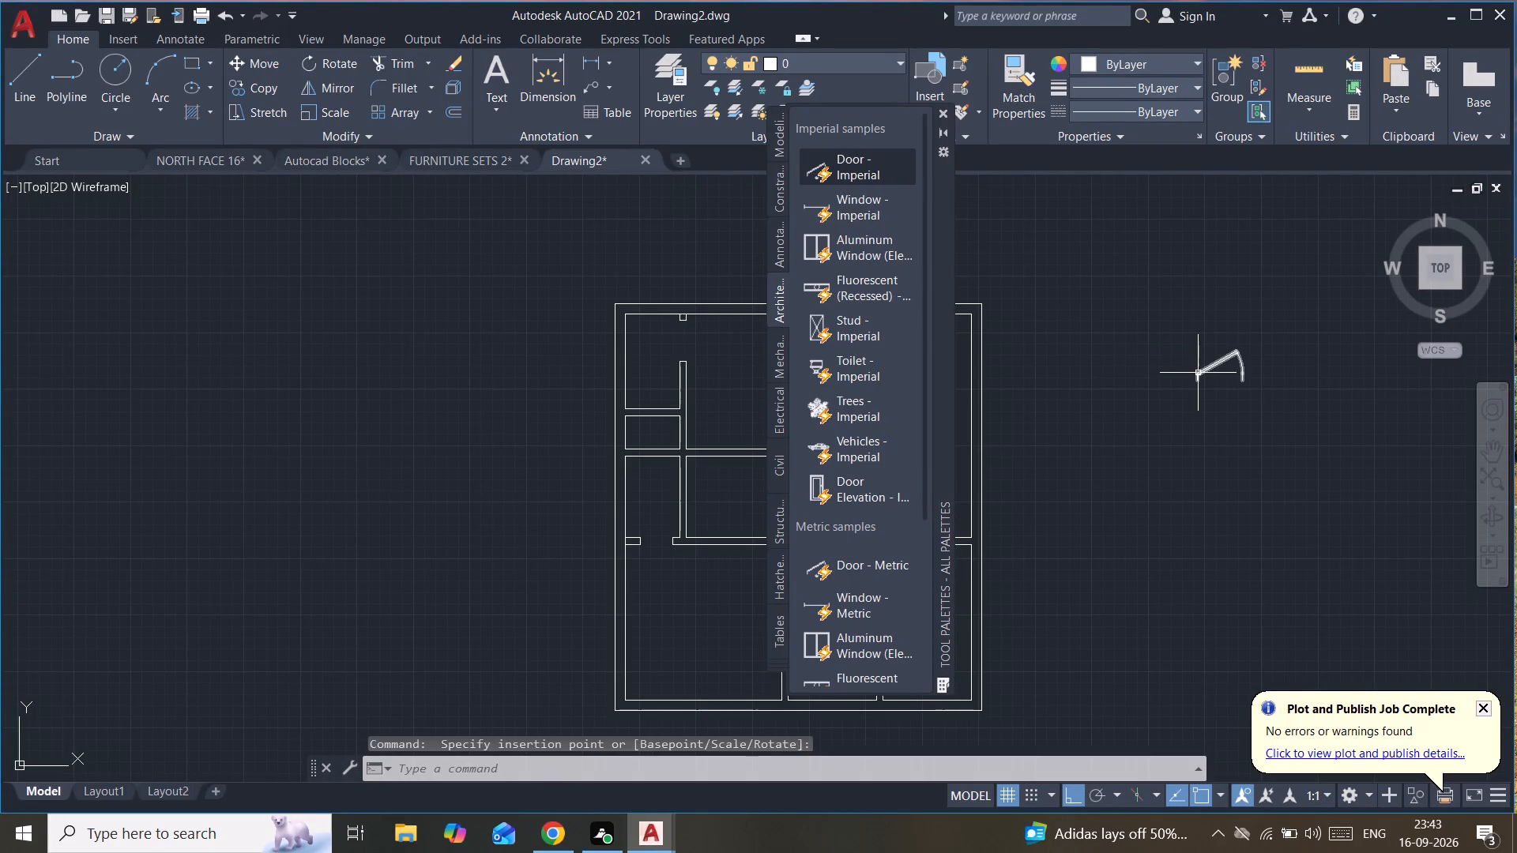
{"action": "key", "text": "Escape"}
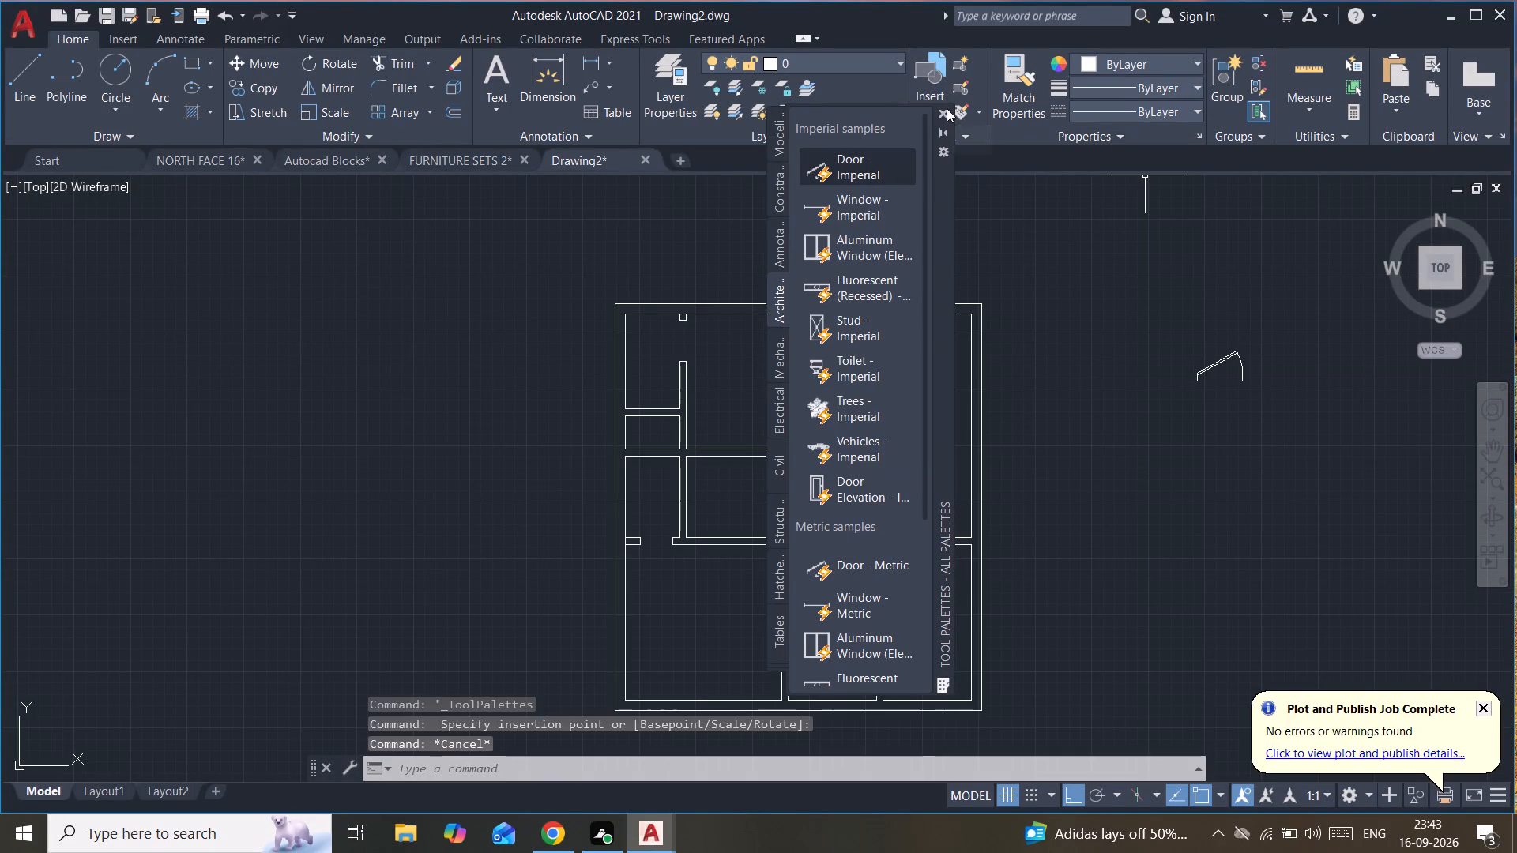
{"action": "left_click", "coordinate": [942, 108]}
Set the inserted door block's opening angle to Open 90º.
{"action": "left_click", "coordinate": [1223, 350]}
{"action": "left_click", "coordinate": [1222, 362]}
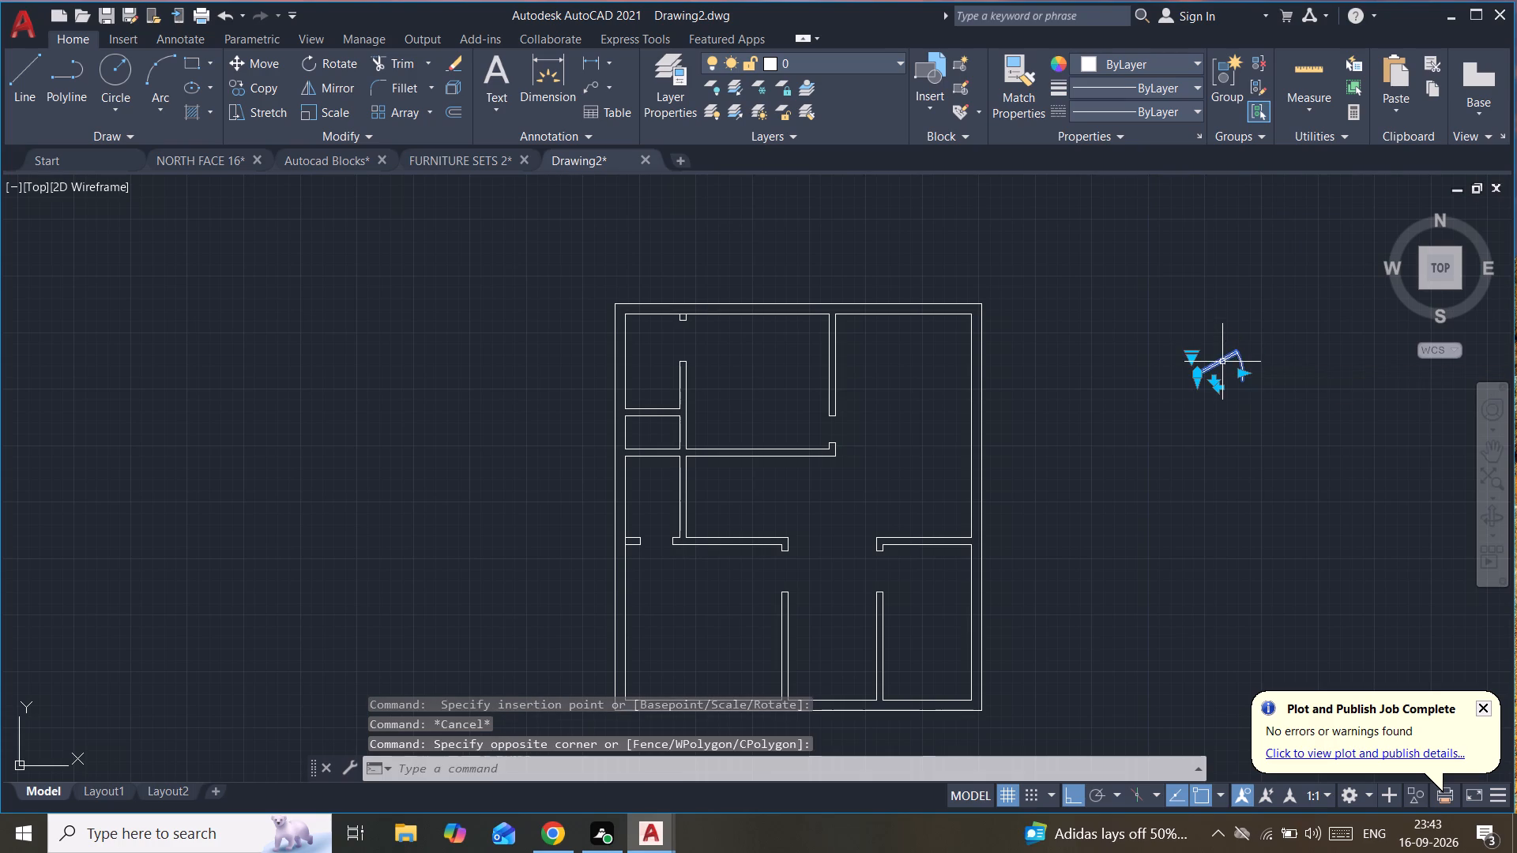
{"action": "left_click", "coordinate": [1195, 359]}
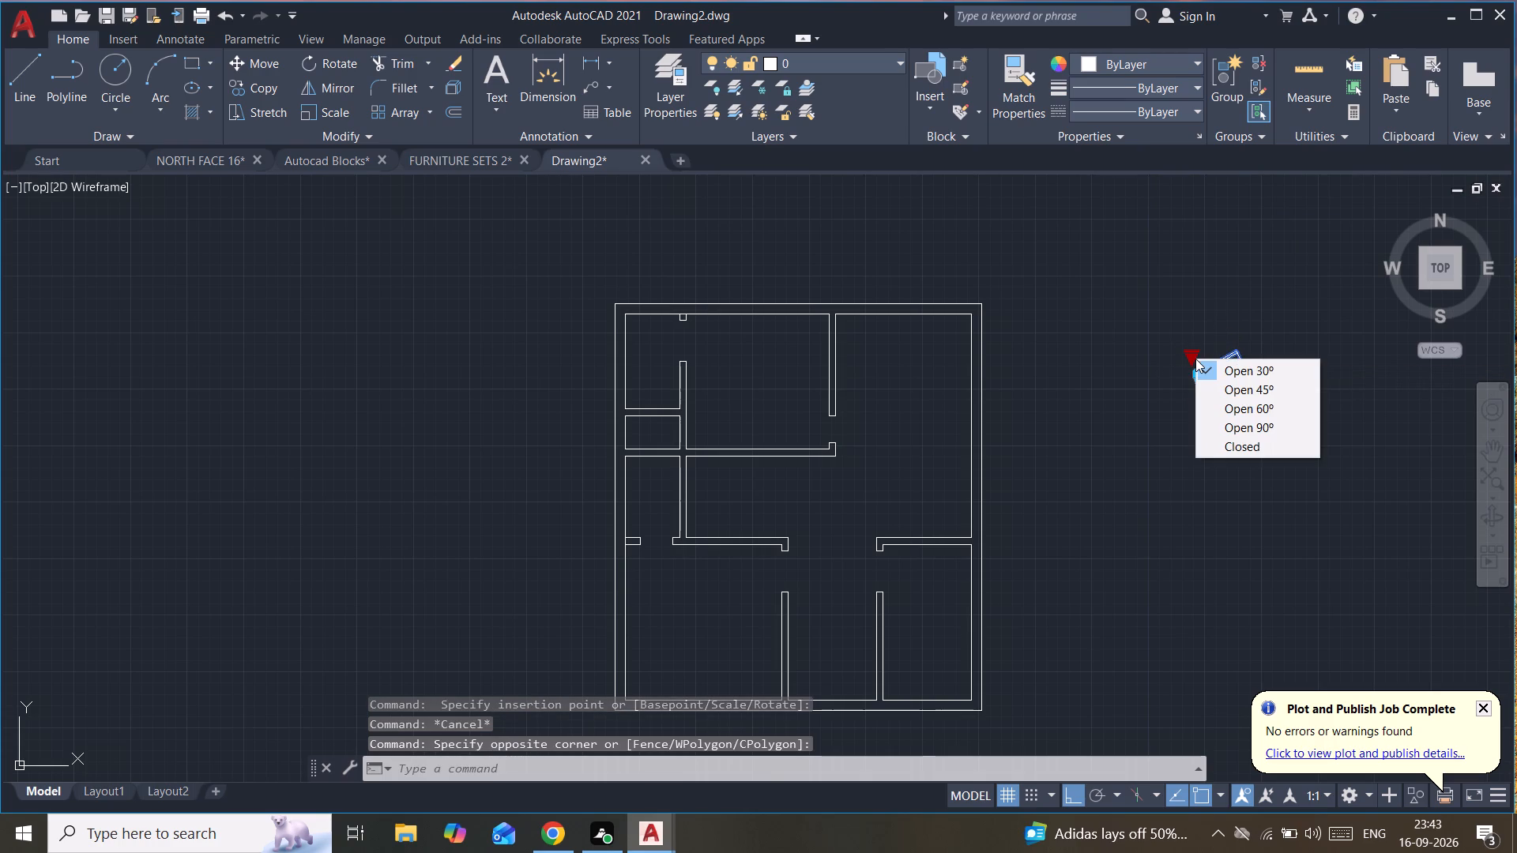
{"action": "left_click", "coordinate": [1229, 428]}
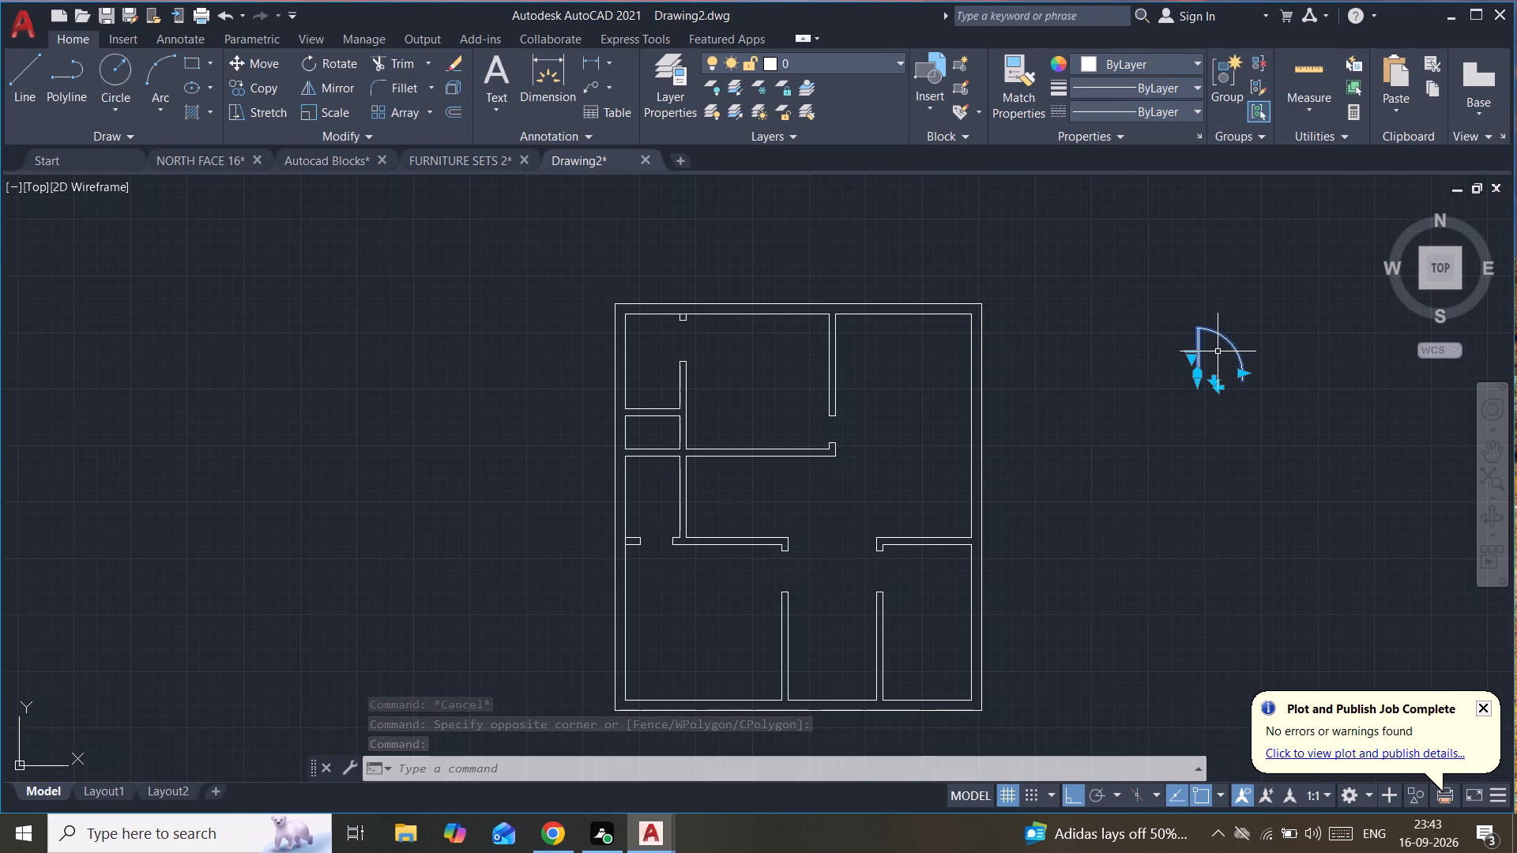
{"action": "middle_click_drag", "start_coordinate": [1145, 351], "coordinate": [1011, 234]}
{"action": "left_click", "coordinate": [1011, 236]}
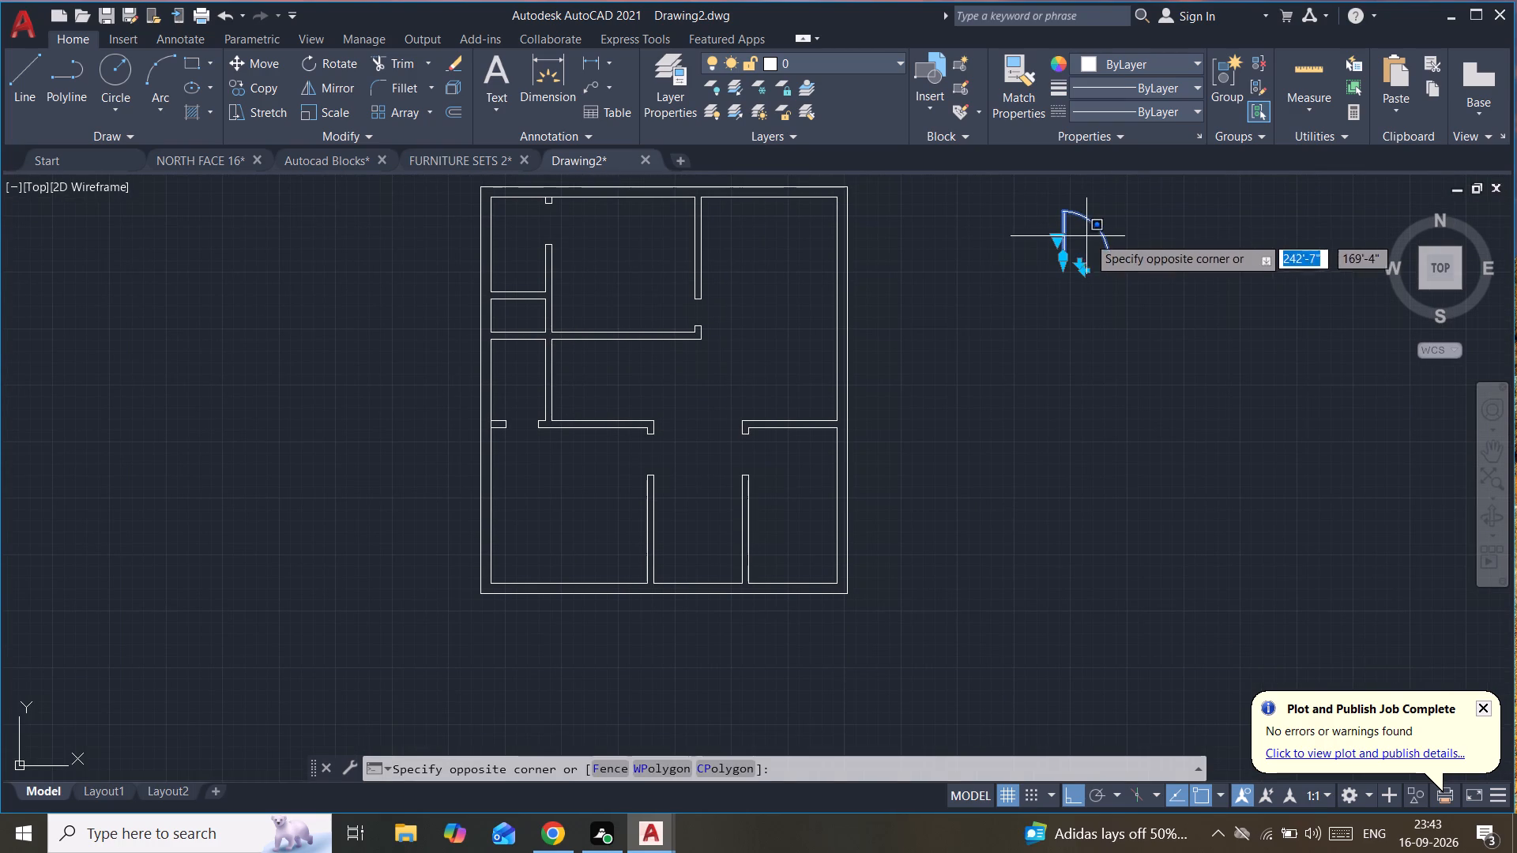
{"action": "left_click", "coordinate": [1095, 229]}
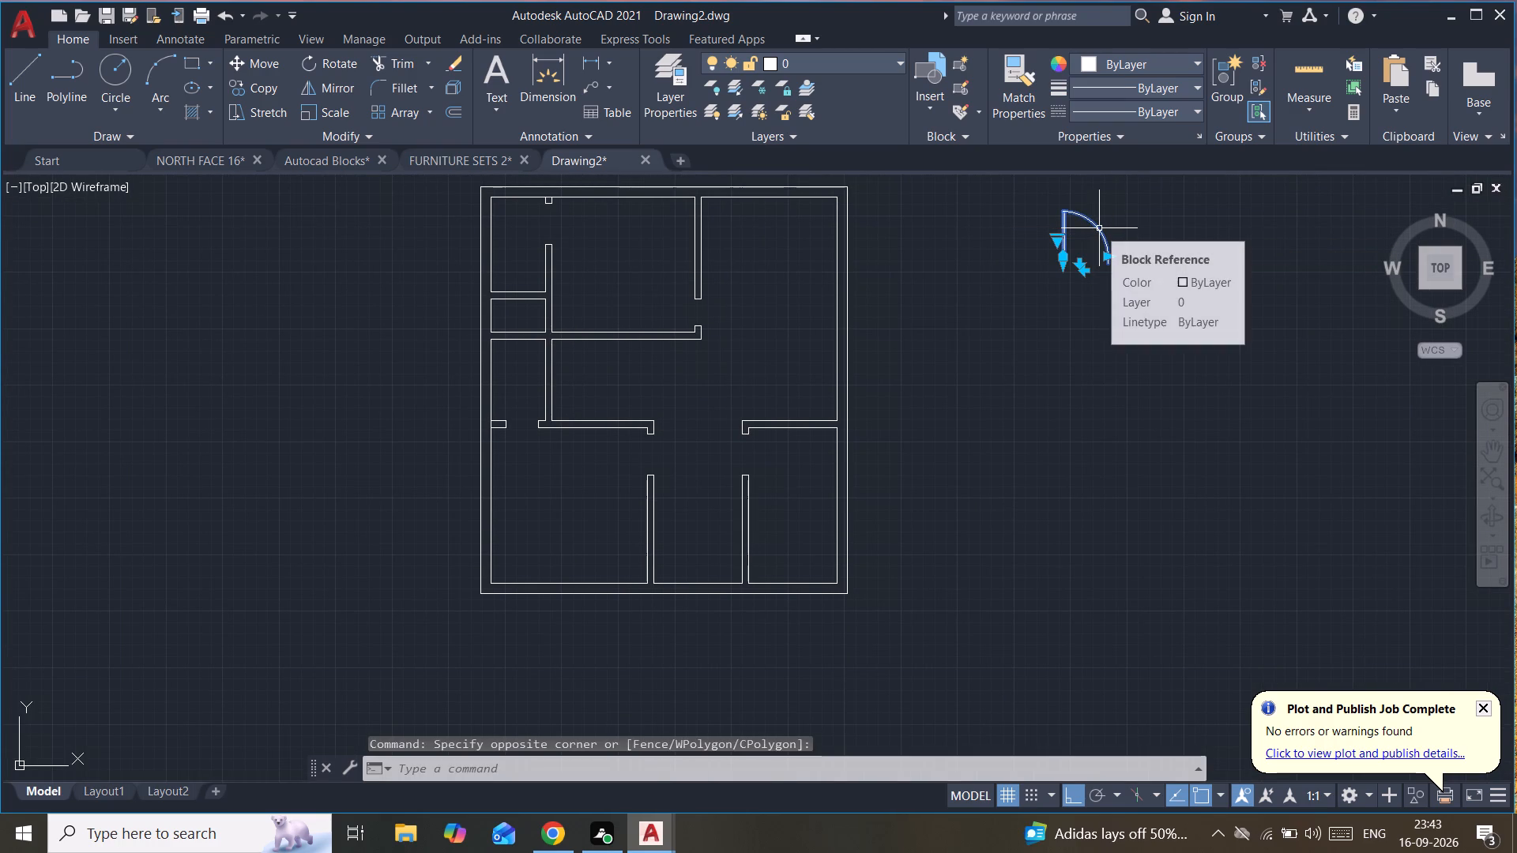
{"action": "key", "text": "Escape"}
{"action": "key", "text": "Escape"}
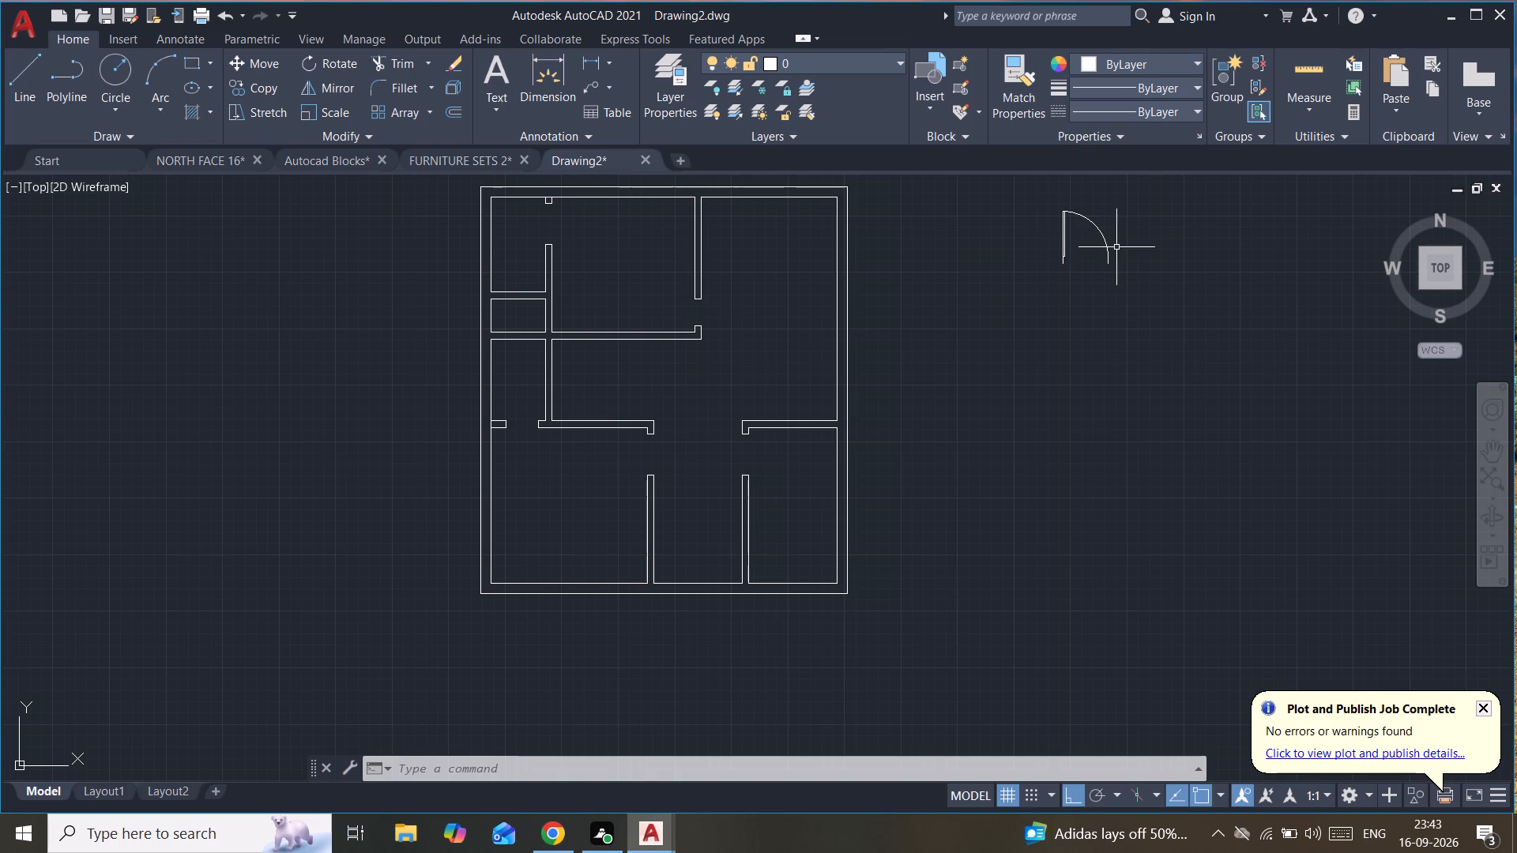
Flip the door block horizontally so its leaf is on the east side and its swing arc faces west.
{"action": "left_click", "coordinate": [1097, 227]}
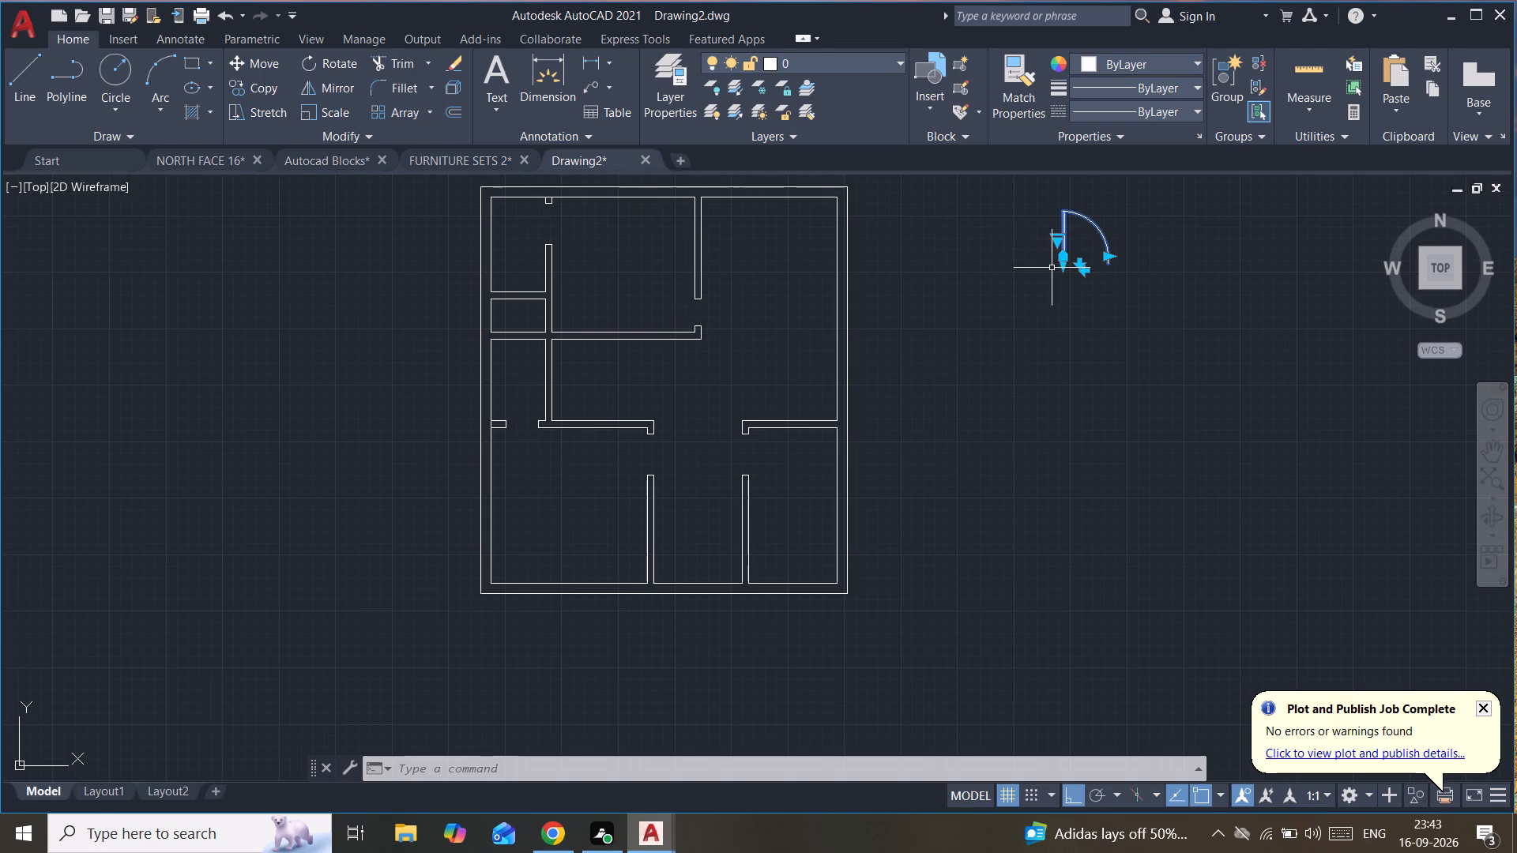
{"action": "scroll", "coordinate": [1052, 268], "scroll_direction": "up", "scroll_amount": 2}
{"action": "left_click", "coordinate": [1131, 278]}
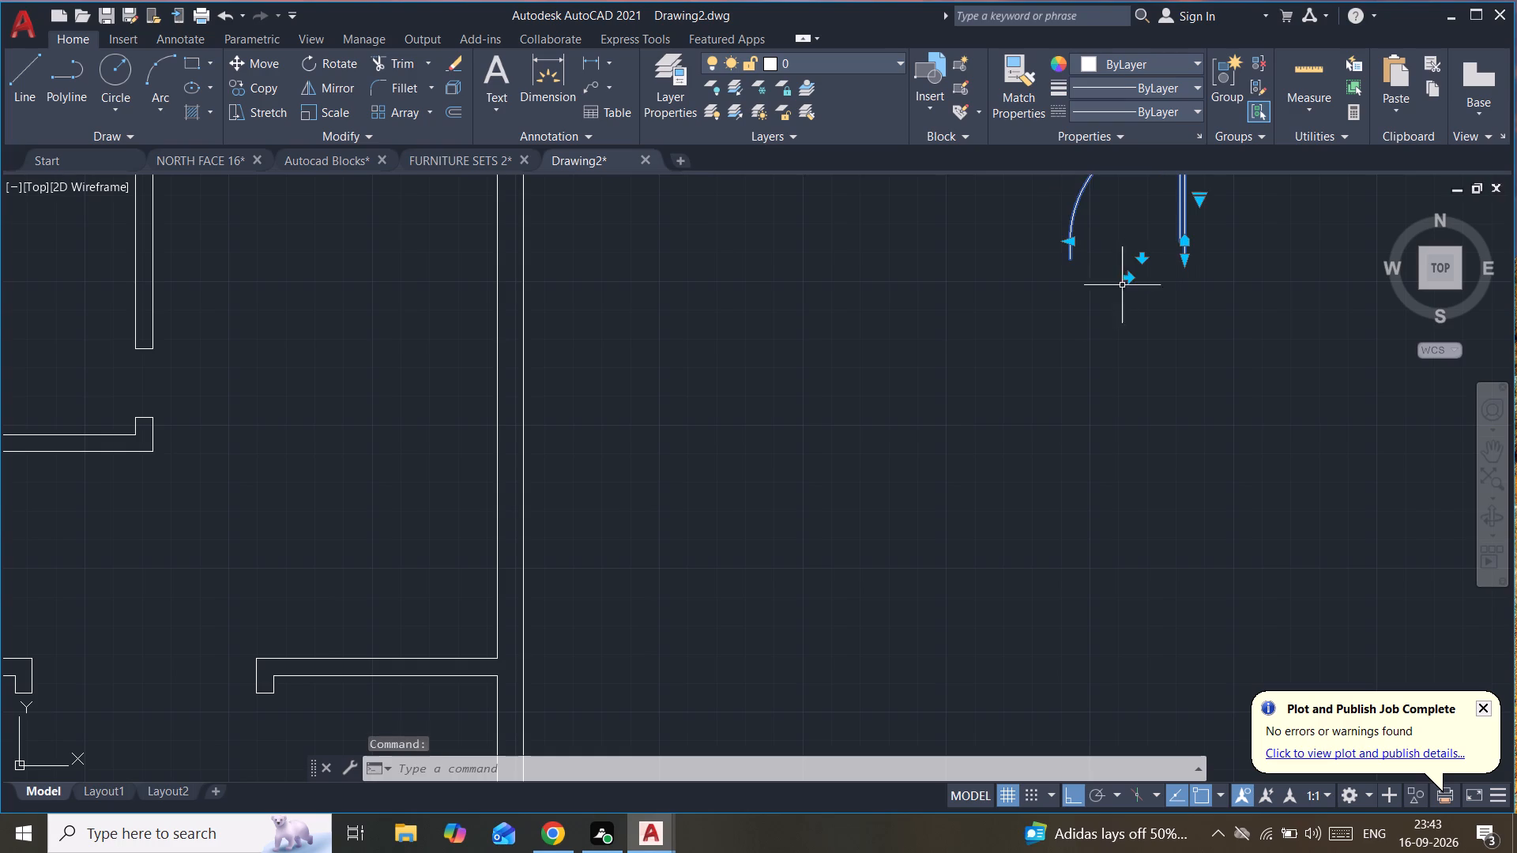
{"action": "scroll", "coordinate": [967, 276], "scroll_direction": "down", "scroll_amount": 2}
{"action": "middle_click_drag", "start_coordinate": [967, 276], "coordinate": [973, 392]}
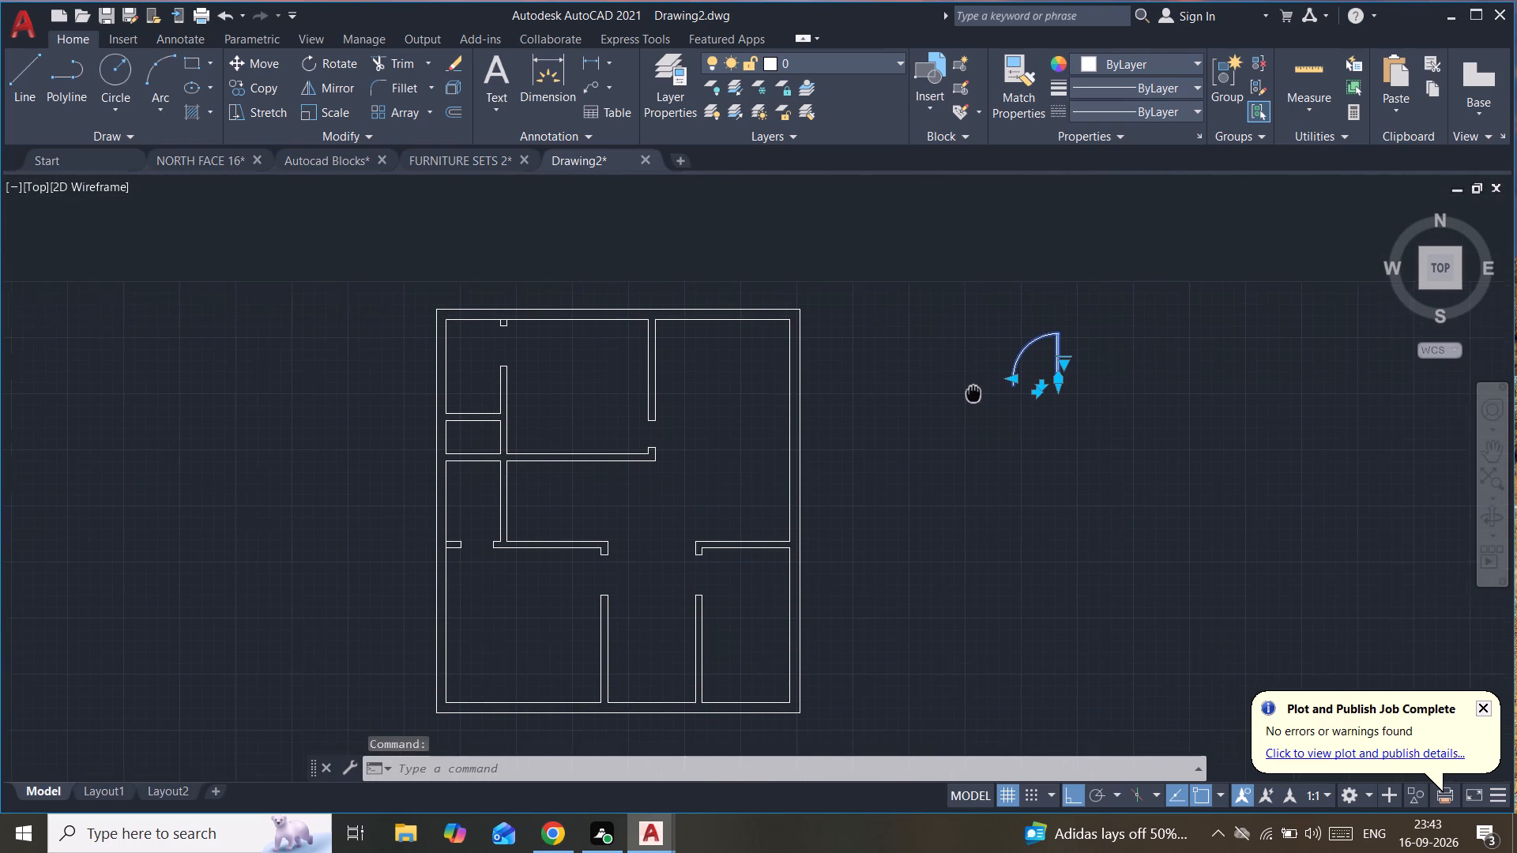
{"action": "middle_click_drag", "start_coordinate": [973, 392], "coordinate": [980, 383]}
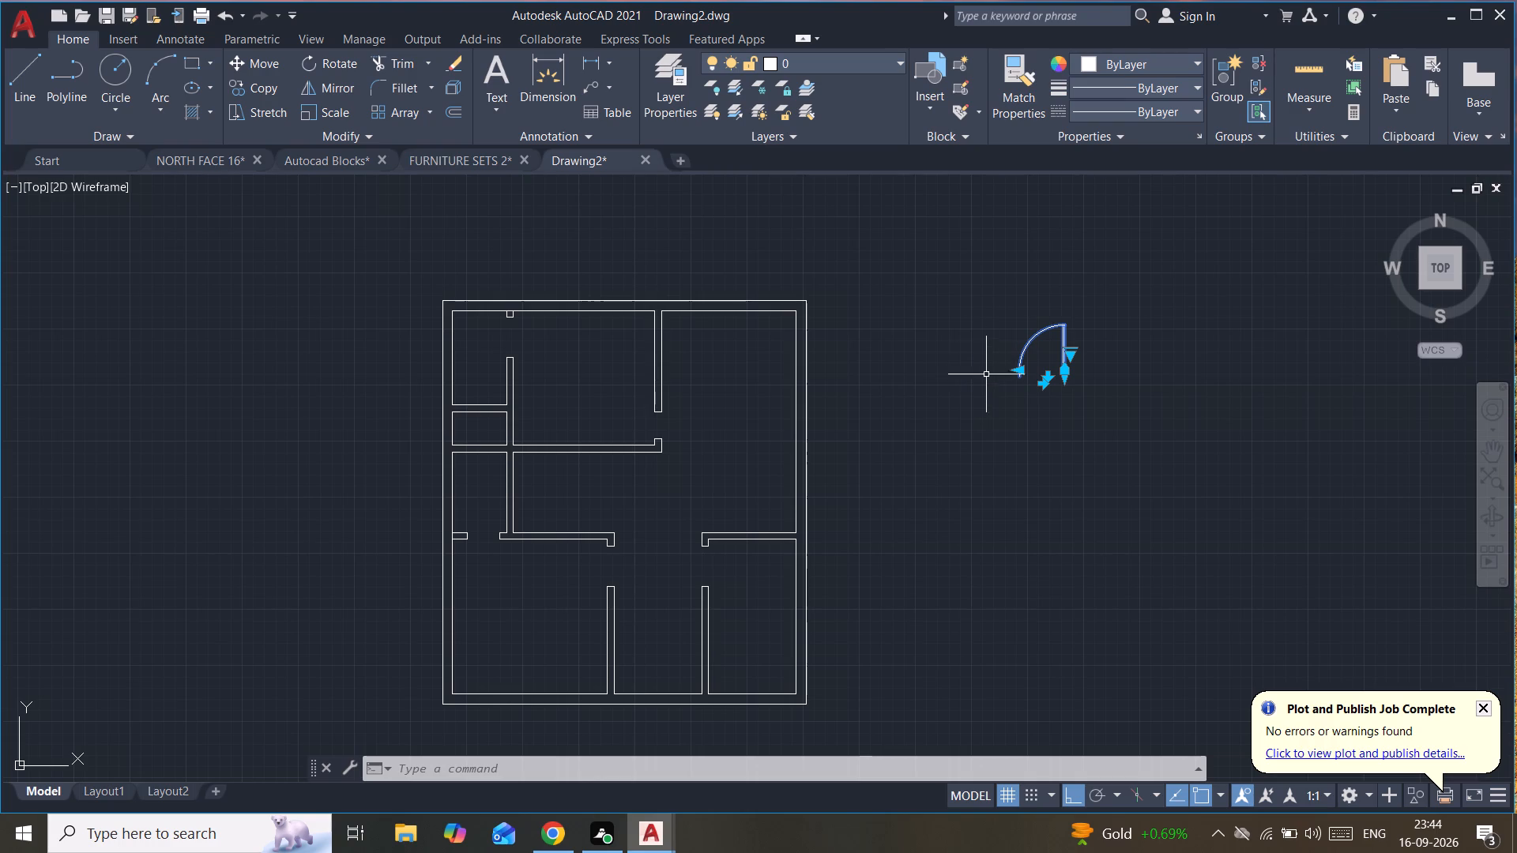
{"action": "scroll", "coordinate": [994, 363], "scroll_direction": "up", "scroll_amount": 1}
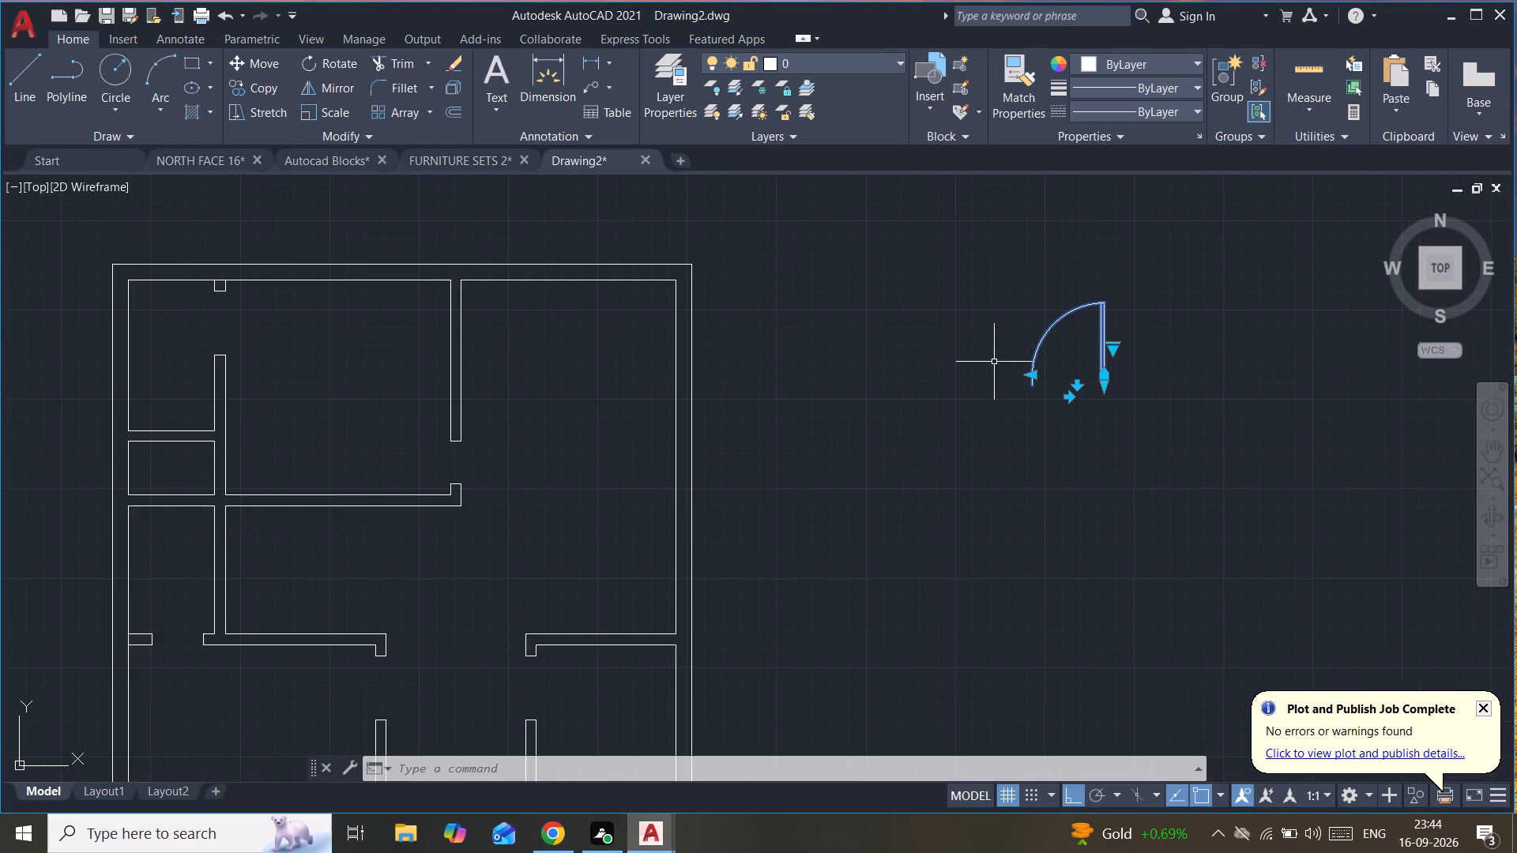
{"action": "scroll", "coordinate": [899, 411], "scroll_direction": "down", "scroll_amount": 1}
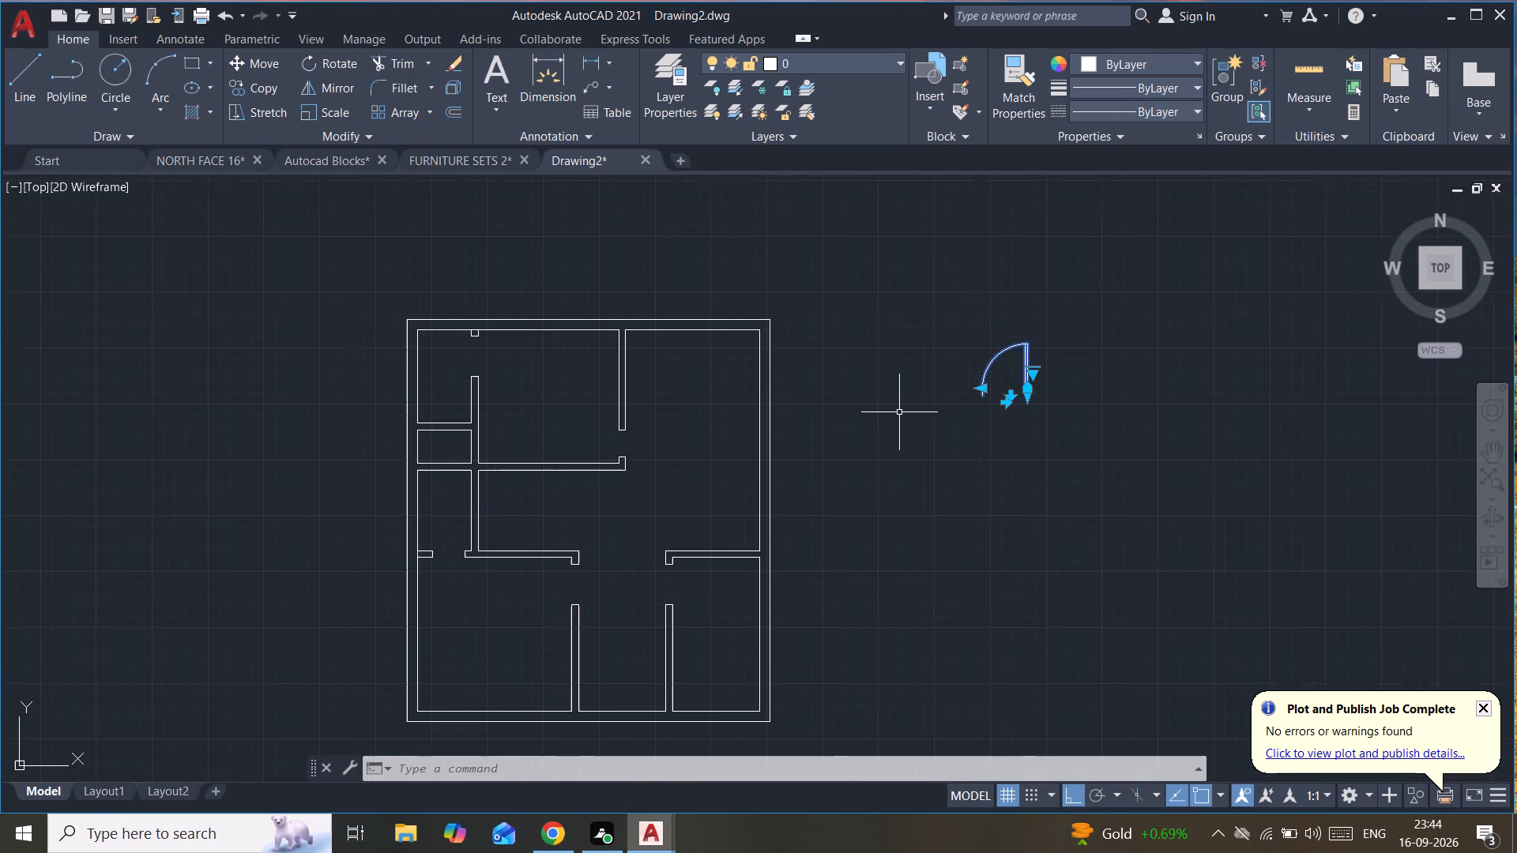
{"action": "middle_click_drag", "start_coordinate": [887, 422], "coordinate": [1036, 415]}
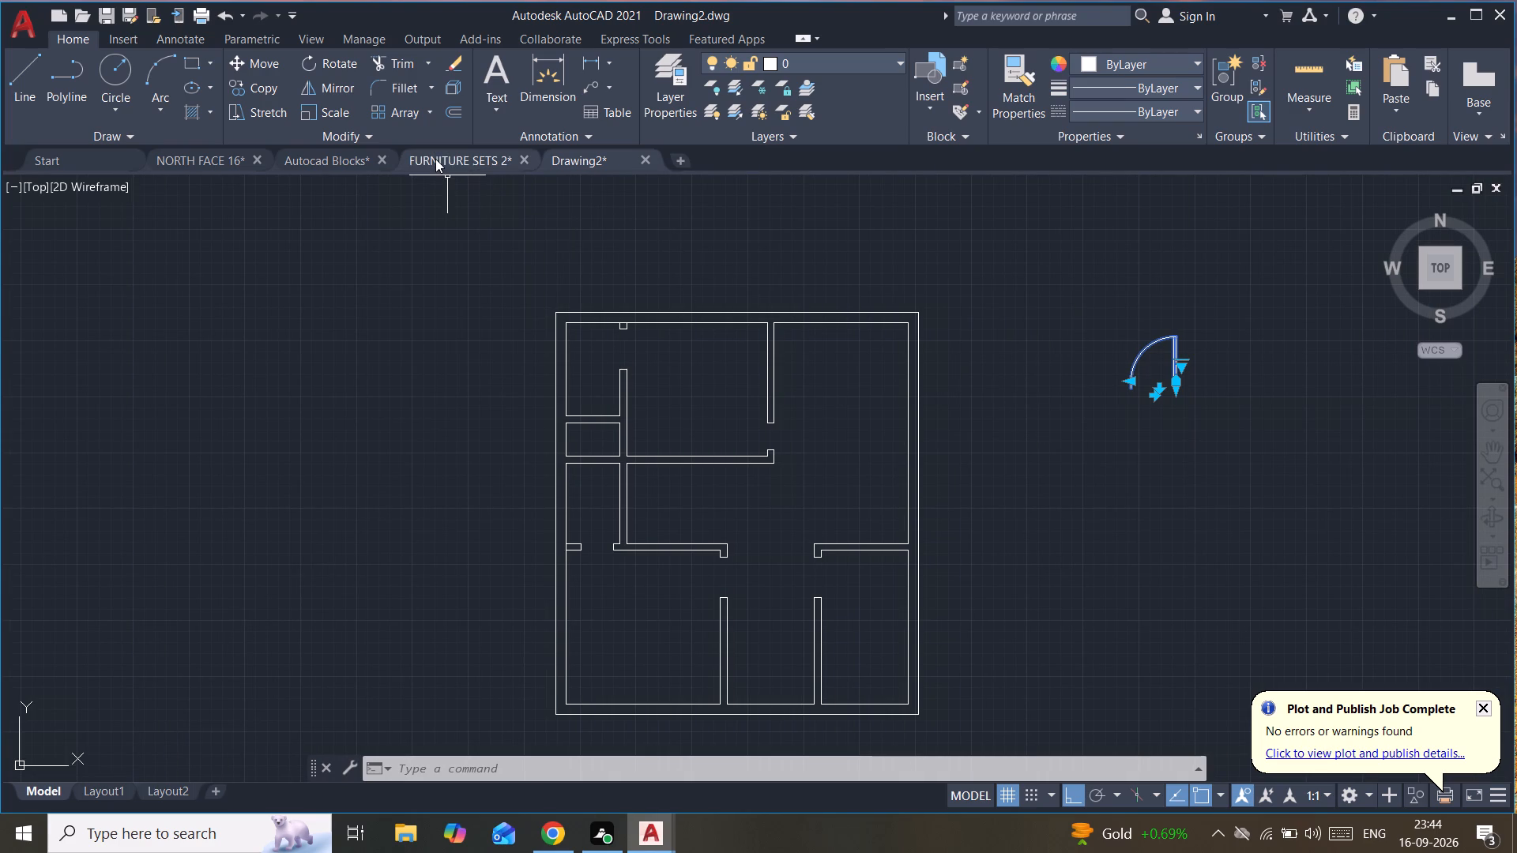
Rotate the door block 90° counterclockwise about the upper end of its leaf.
{"action": "left_click", "coordinate": [326, 62]}
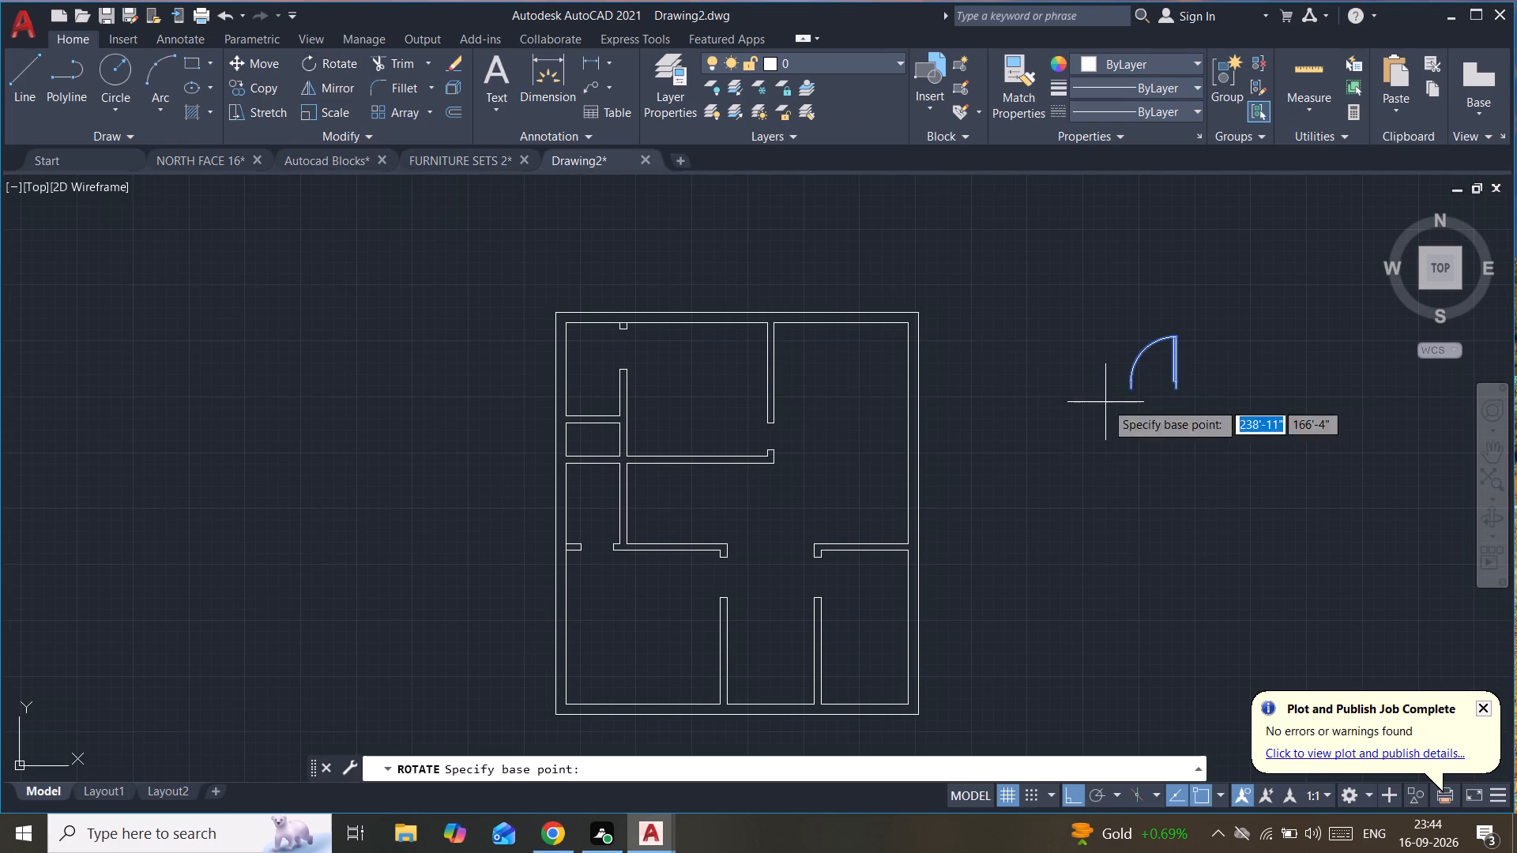
{"action": "left_click", "coordinate": [1173, 336]}
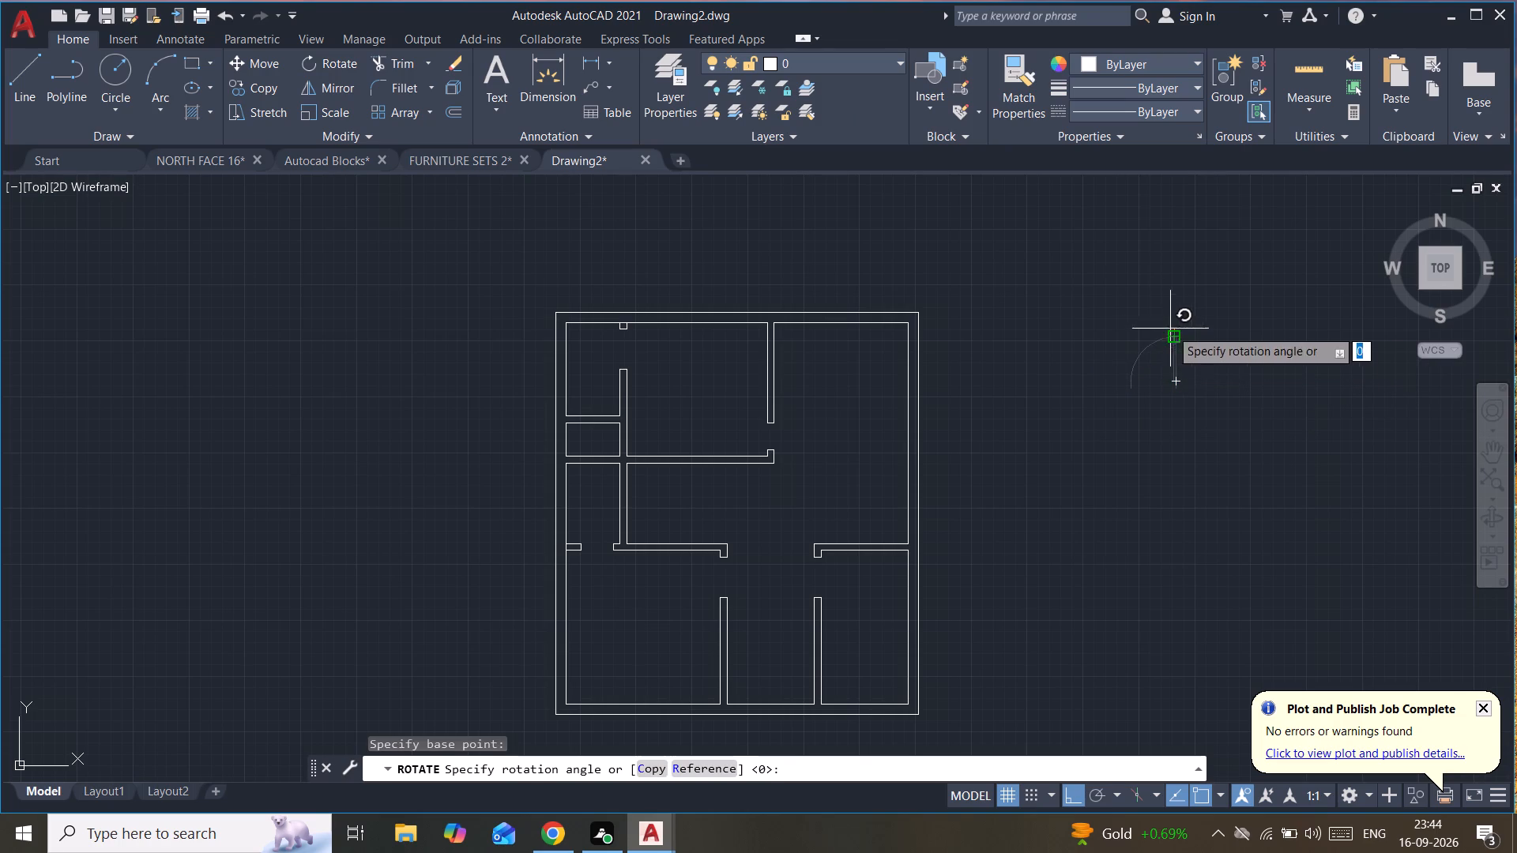
{"action": "left_click", "coordinate": [1157, 287]}
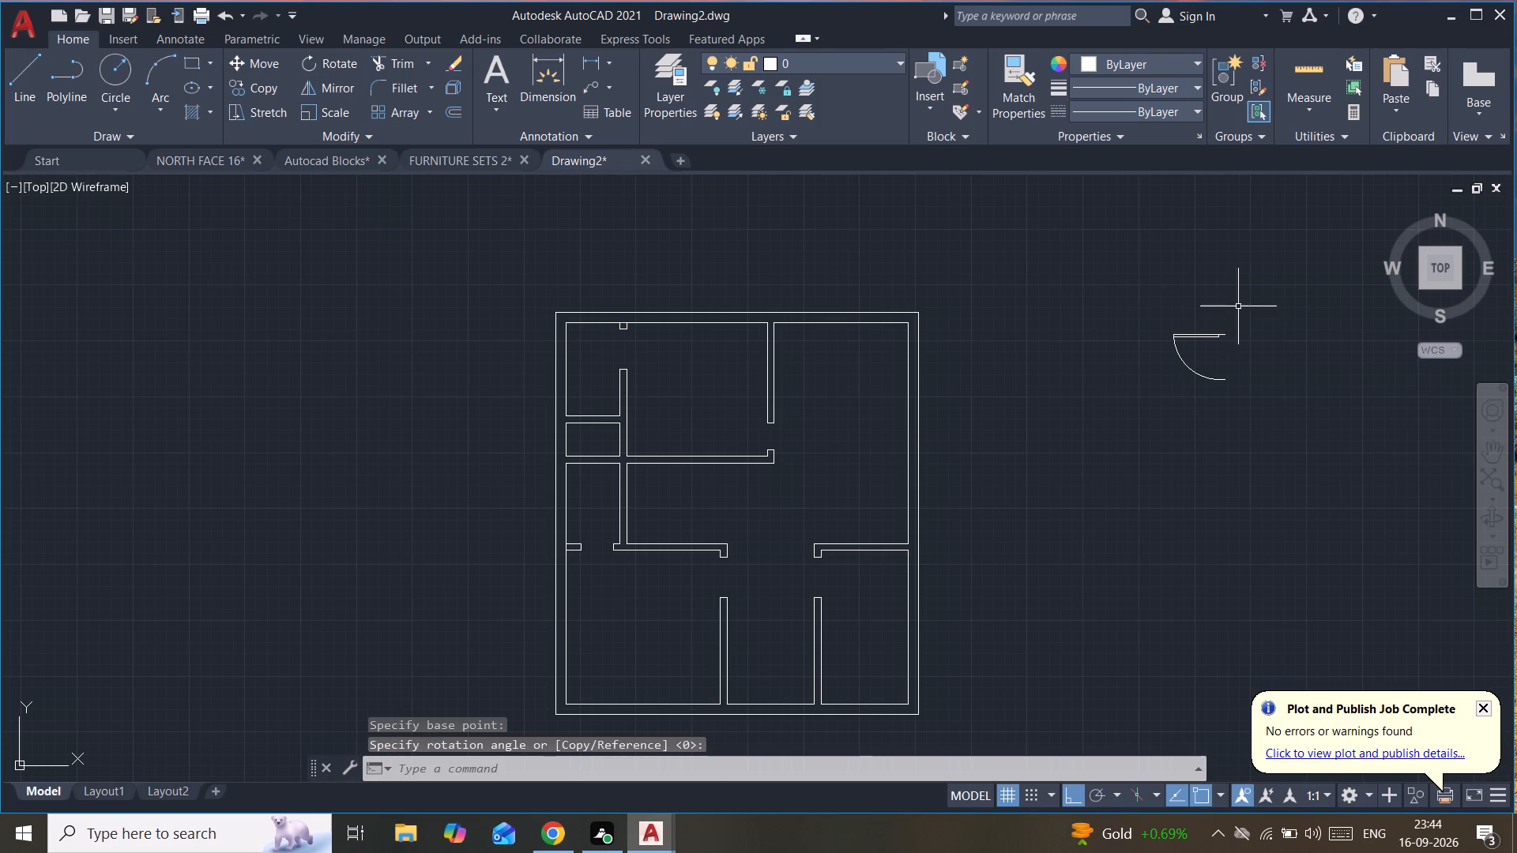
Move the door by its jamb-side end point to the corner of the short wall stub at the northwest room's opening.
{"action": "left_click", "coordinate": [1207, 332]}
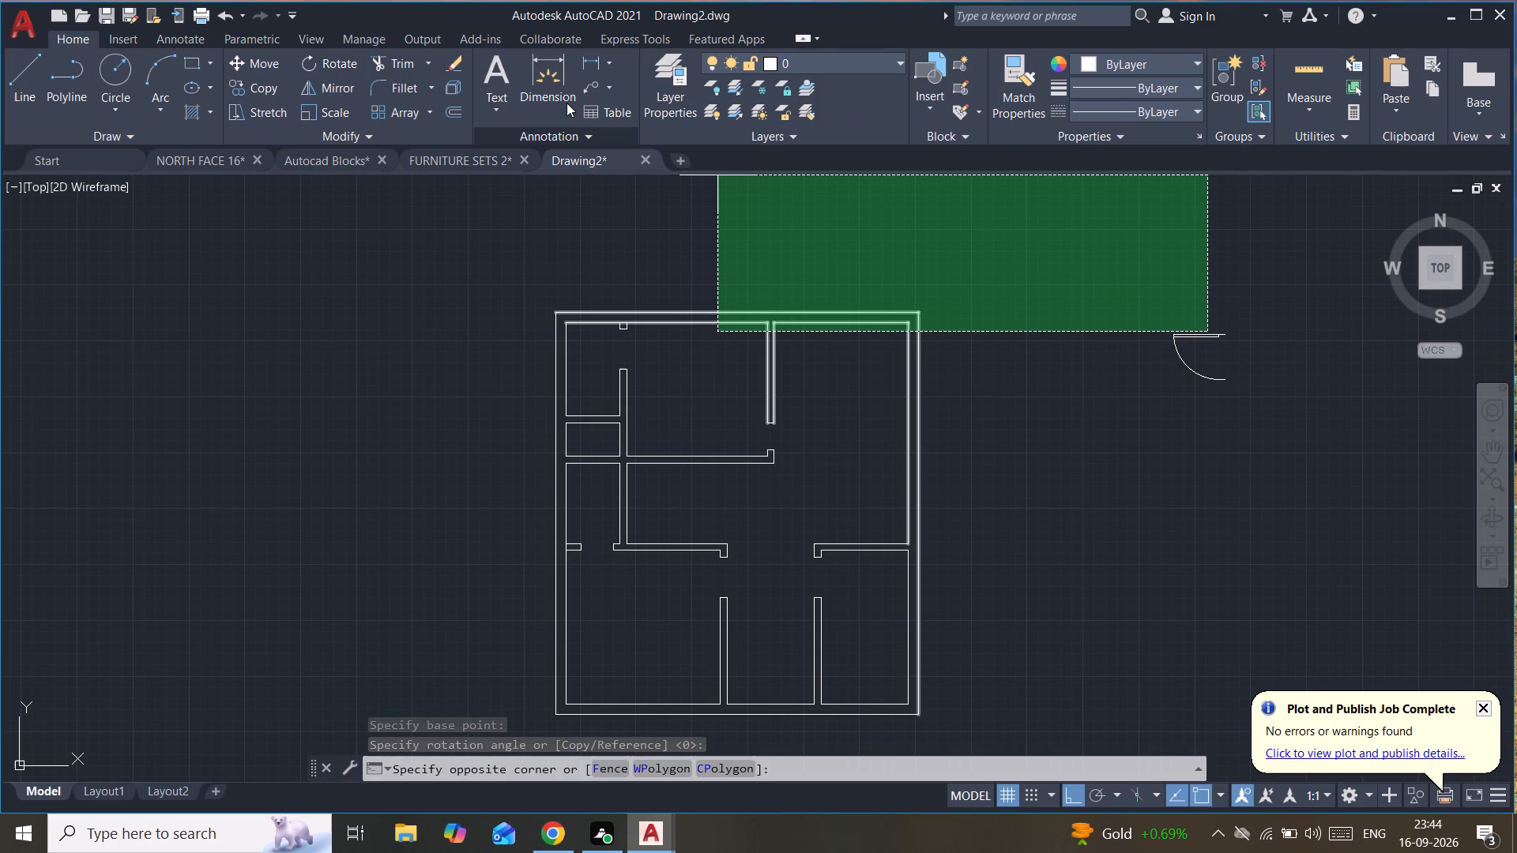
{"action": "left_click", "coordinate": [1210, 308]}
{"action": "left_click", "coordinate": [1218, 308]}
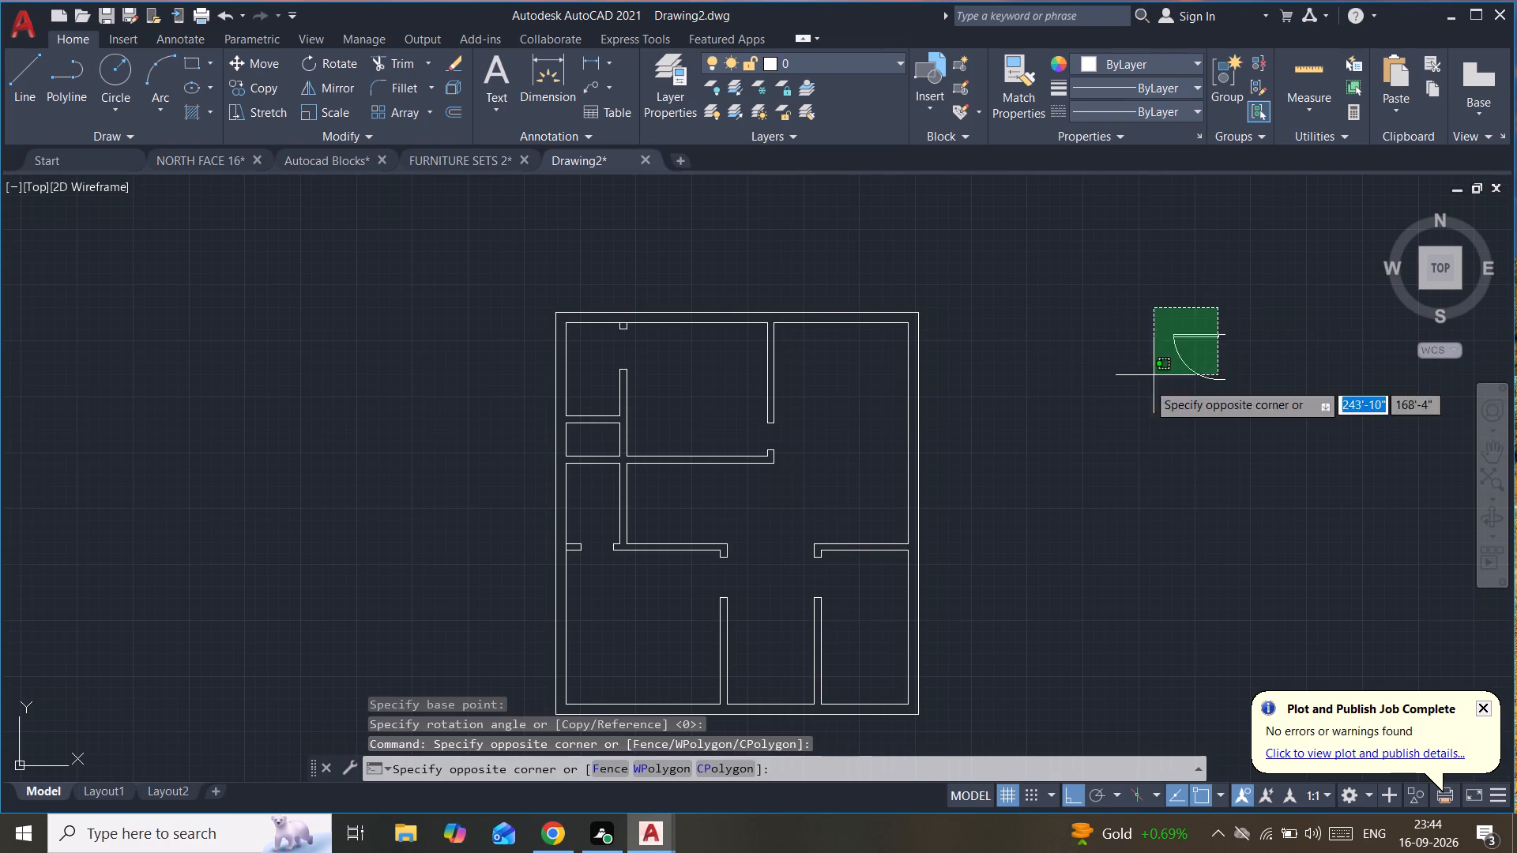
{"action": "left_click", "coordinate": [1124, 426]}
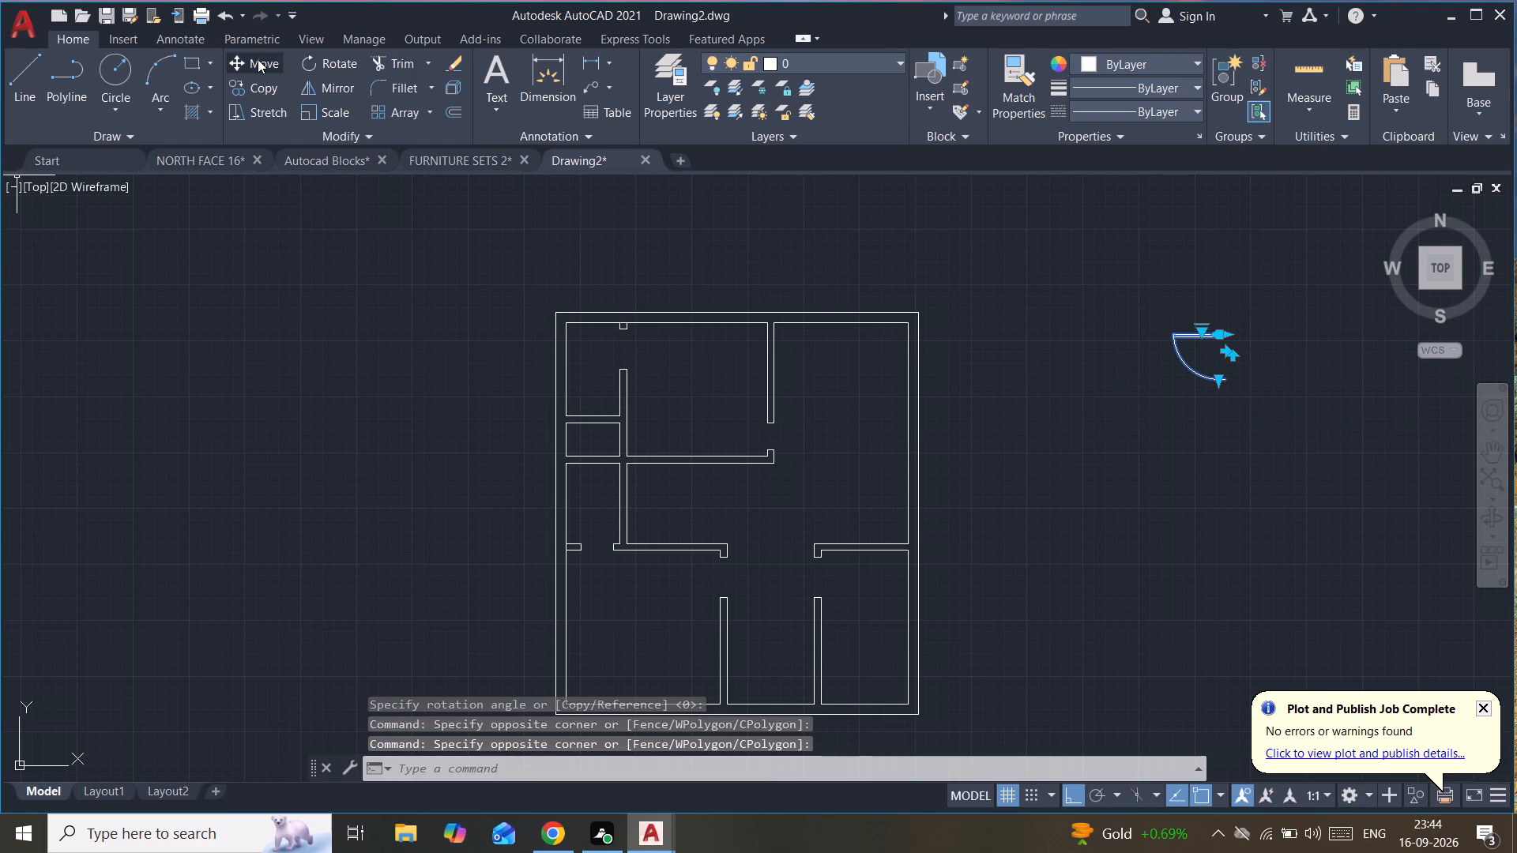
{"action": "left_click", "coordinate": [258, 59]}
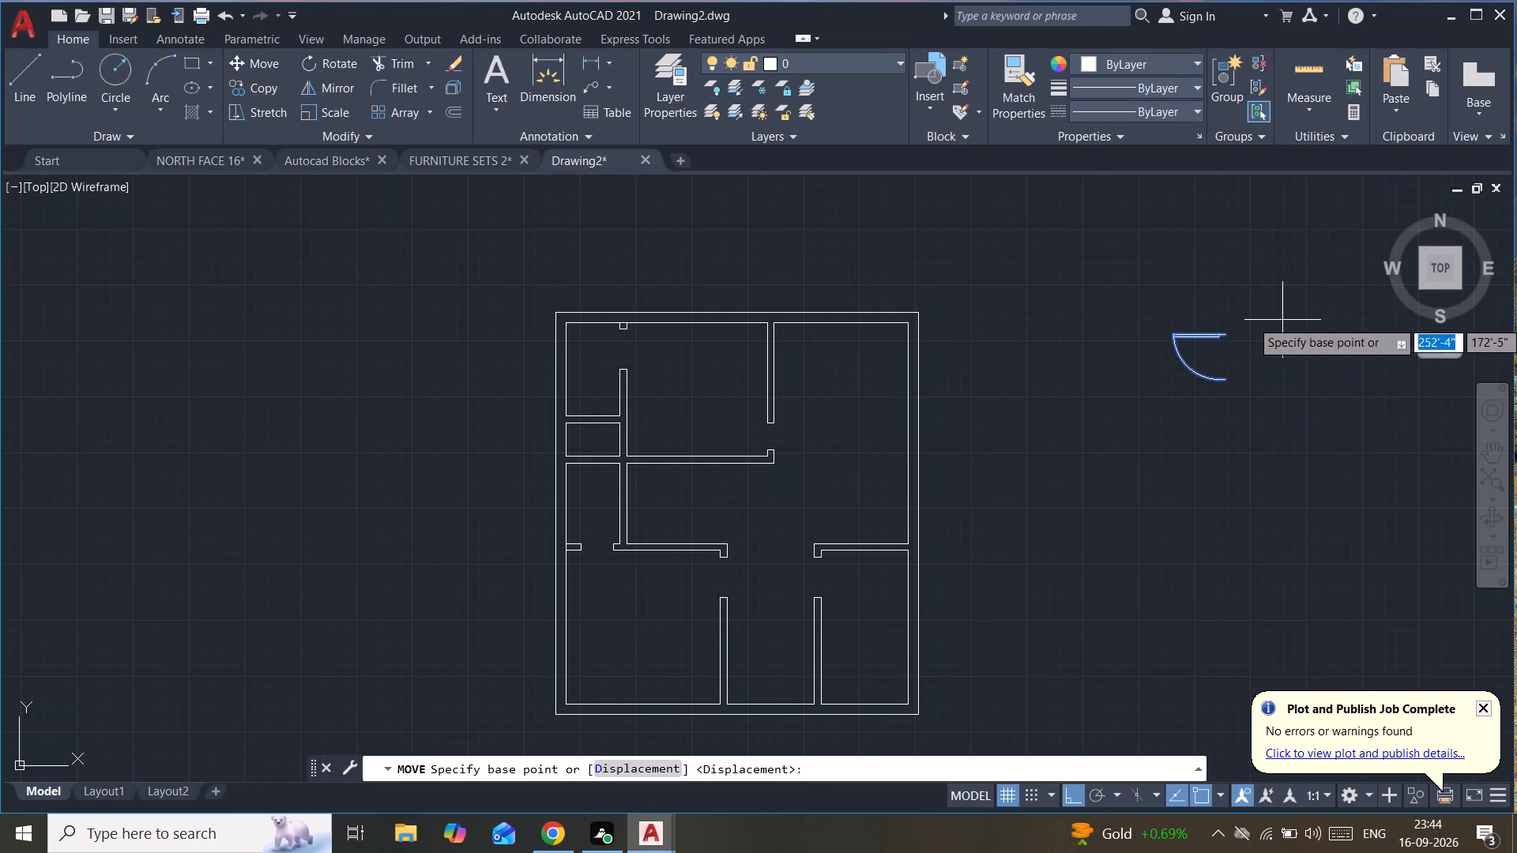
{"action": "left_click", "coordinate": [1230, 336]}
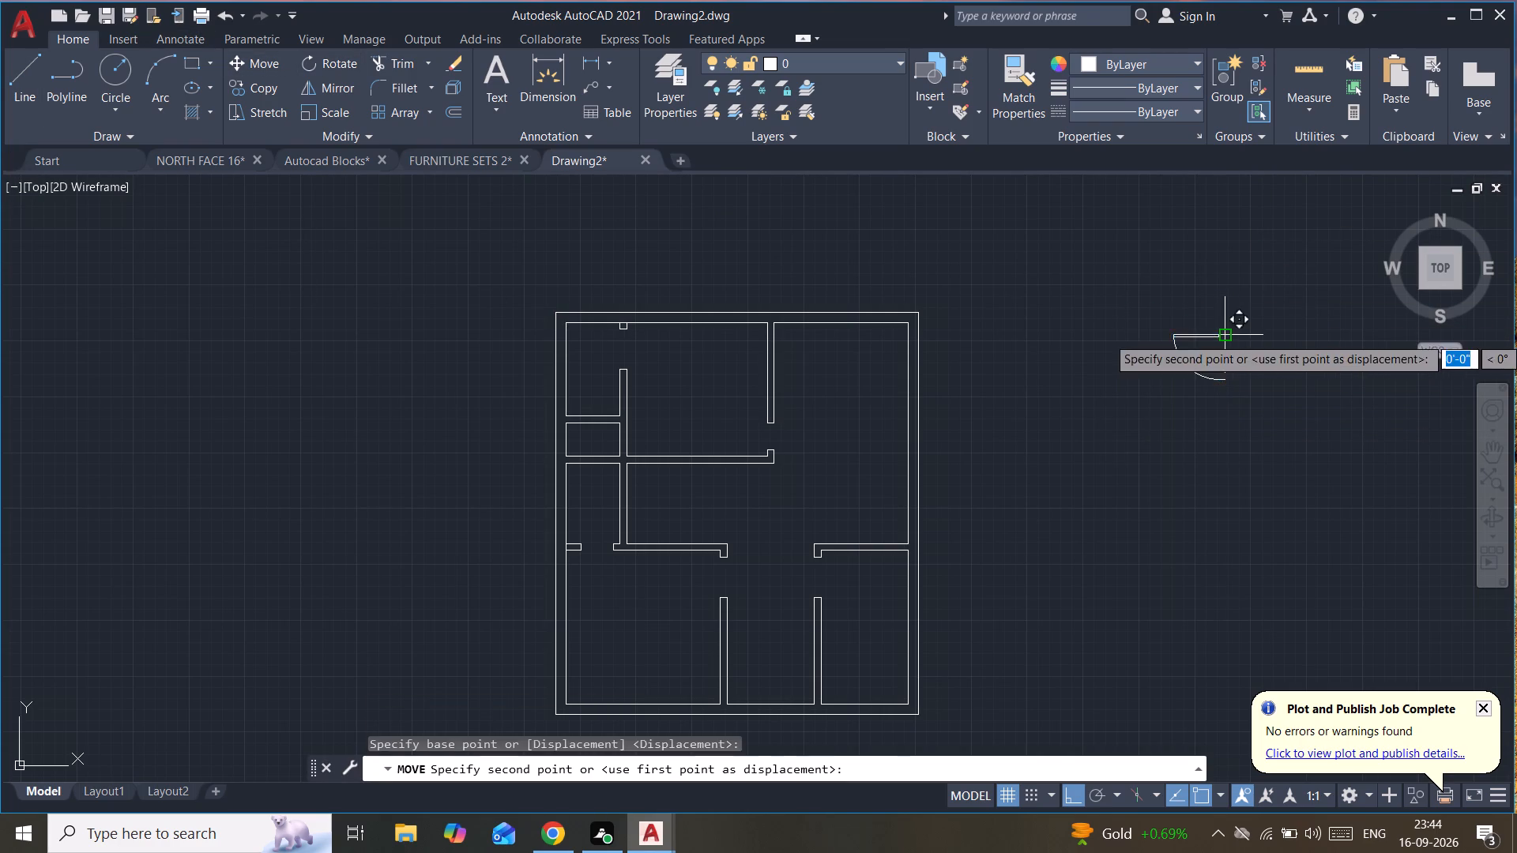
{"action": "scroll", "coordinate": [631, 340], "scroll_direction": "up", "scroll_amount": 2}
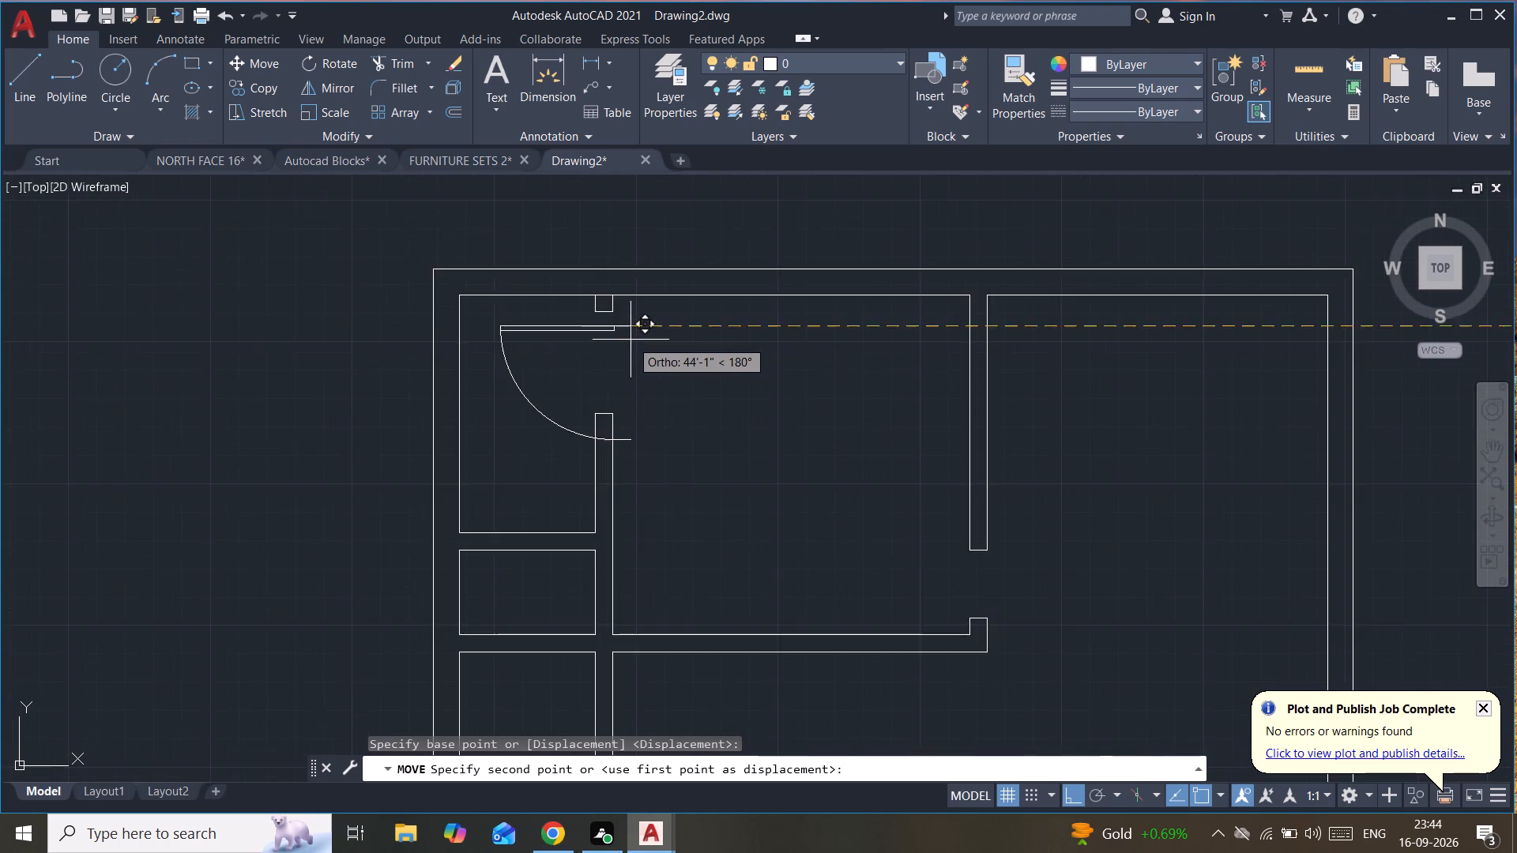
{"action": "scroll", "coordinate": [631, 340], "scroll_direction": "up", "scroll_amount": 1}
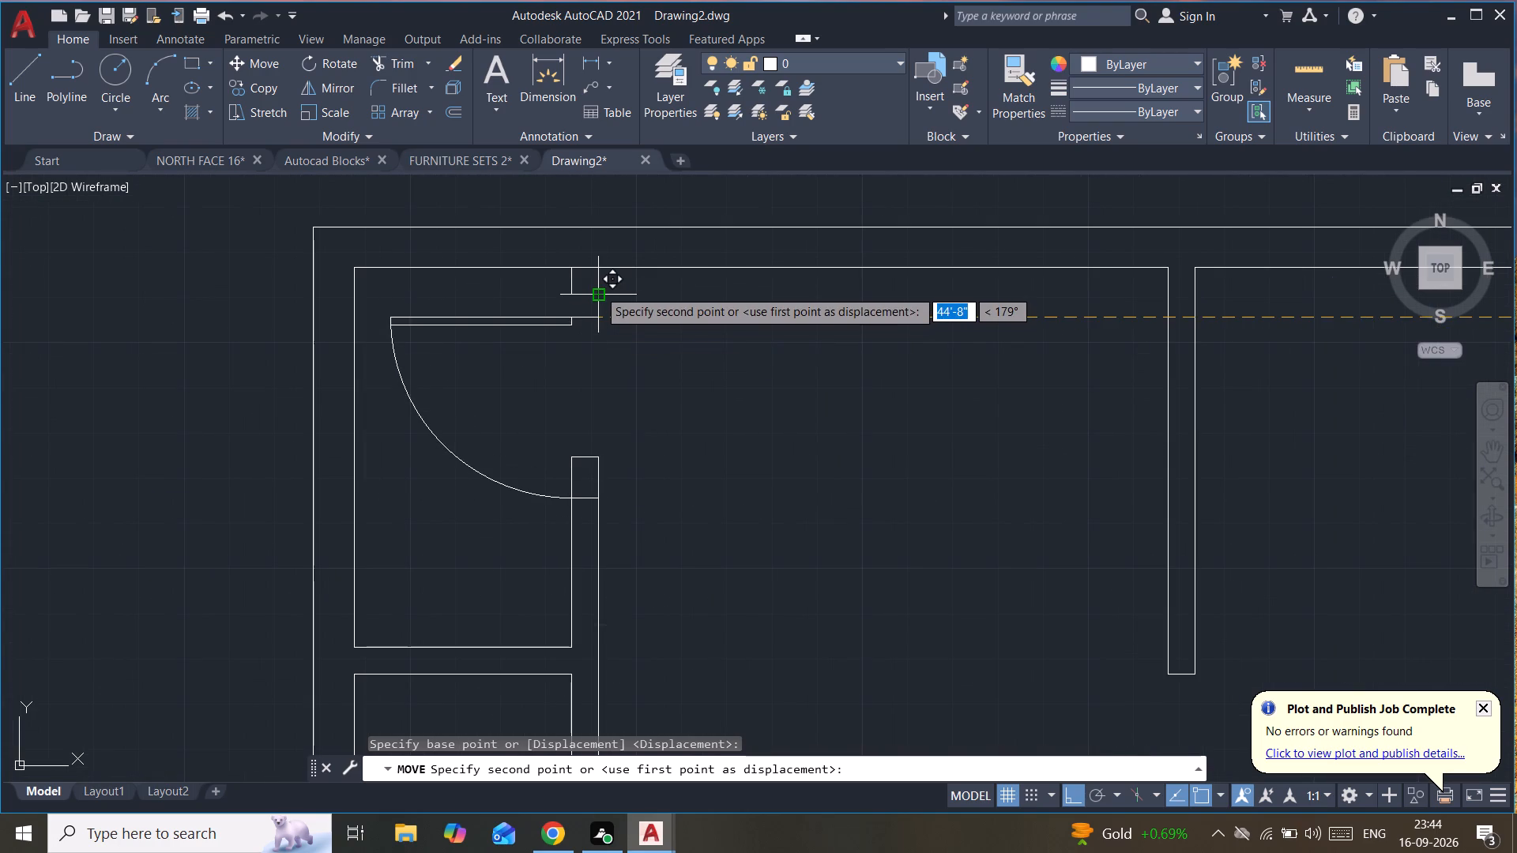
{"action": "left_click", "coordinate": [598, 289]}
{"action": "scroll", "coordinate": [695, 370], "scroll_direction": "down", "scroll_amount": 3}
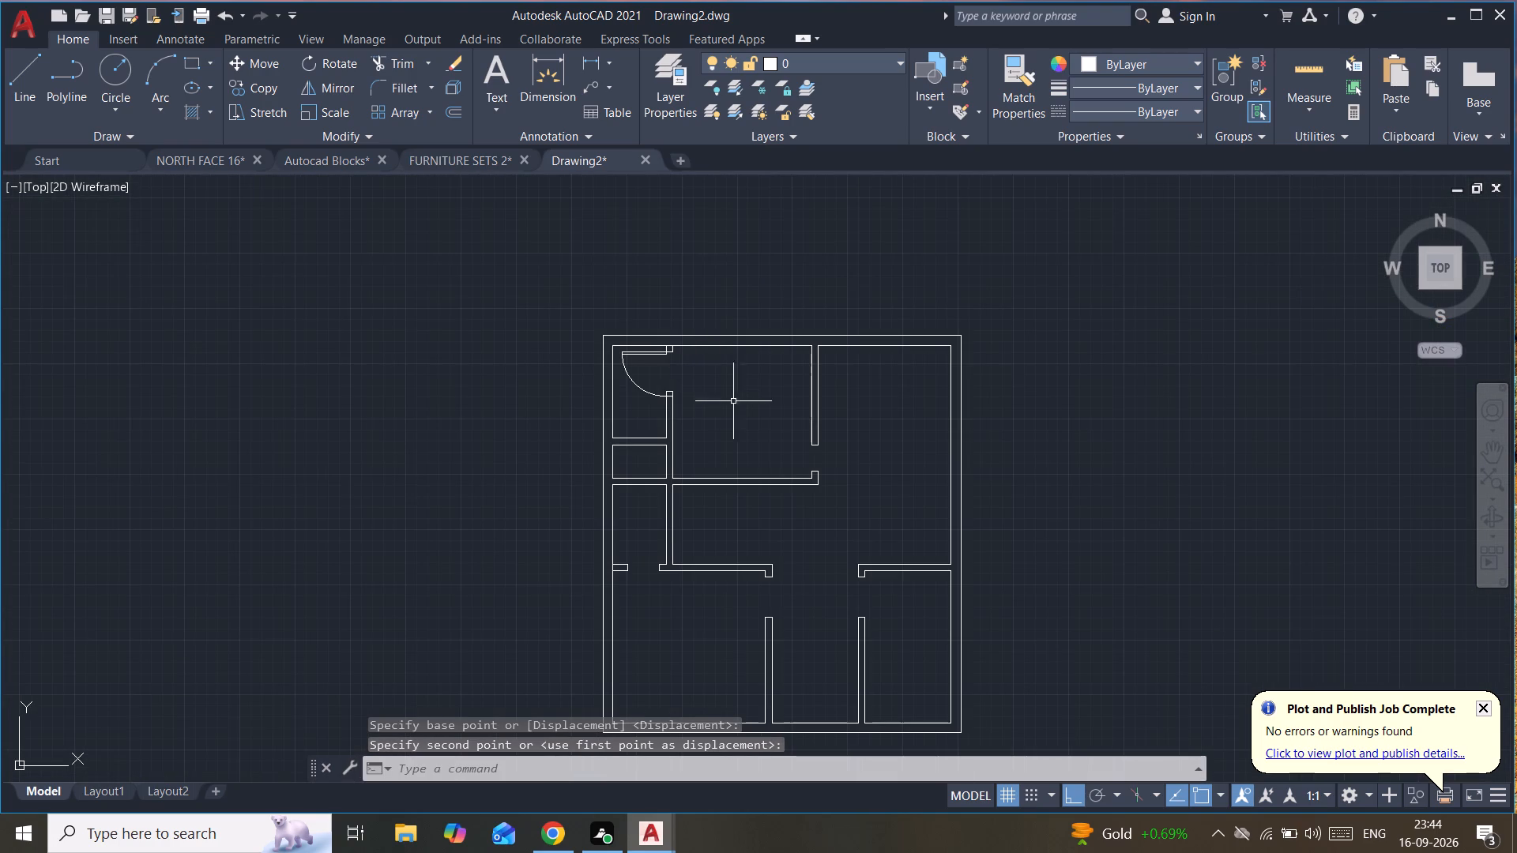
{"action": "middle_click_drag", "start_coordinate": [741, 411], "coordinate": [728, 372]}
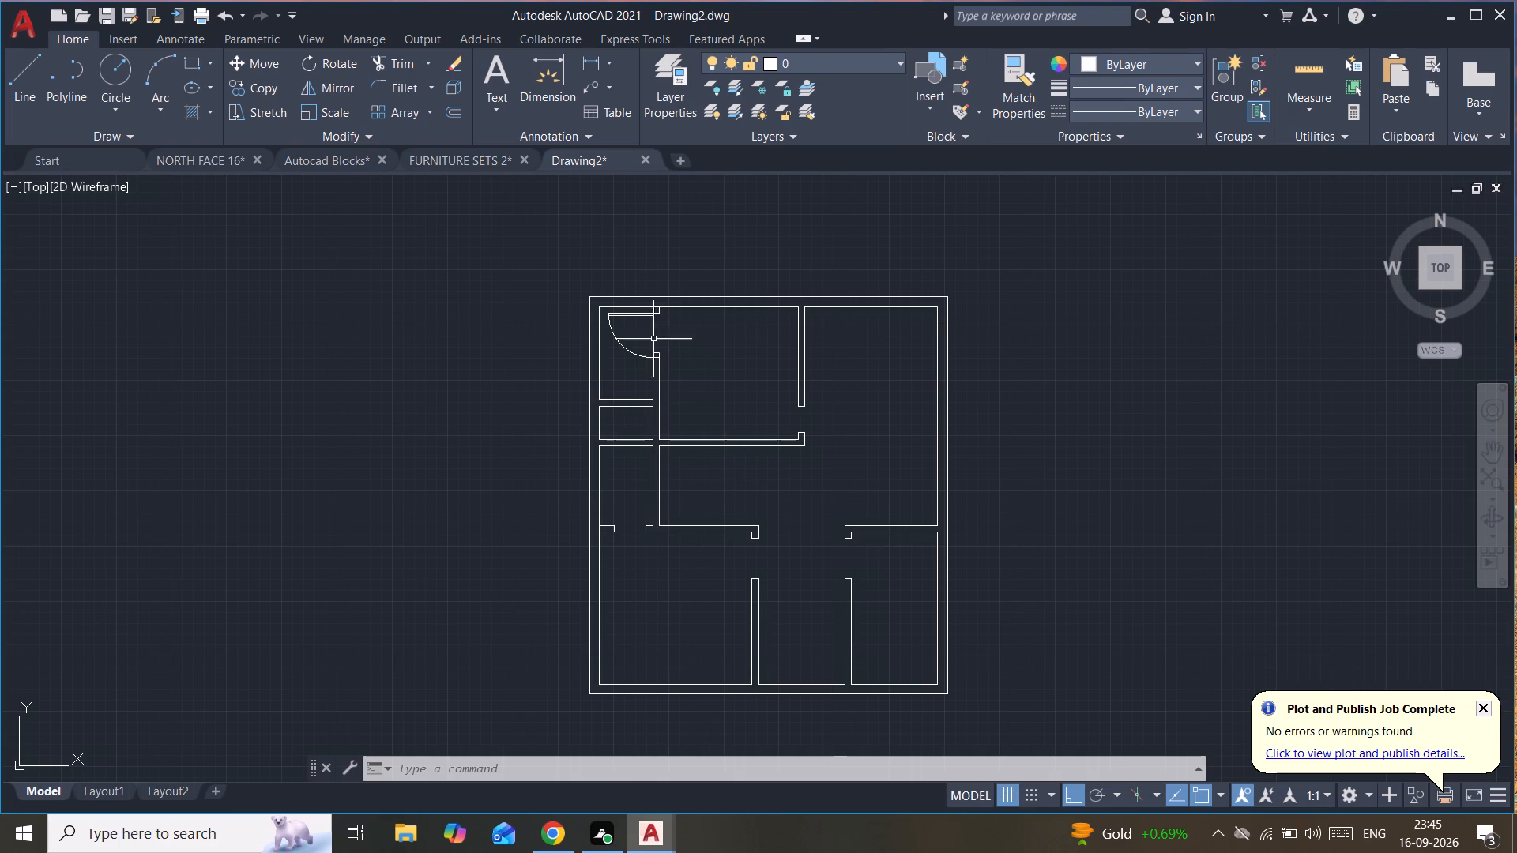
With Ortho off, copy the northwest room's door to the opening at the lower end of the upper middle vertical wall.
{"action": "left_click", "coordinate": [640, 311]}
{"action": "scroll", "coordinate": [642, 322], "scroll_direction": "up", "scroll_amount": 3}
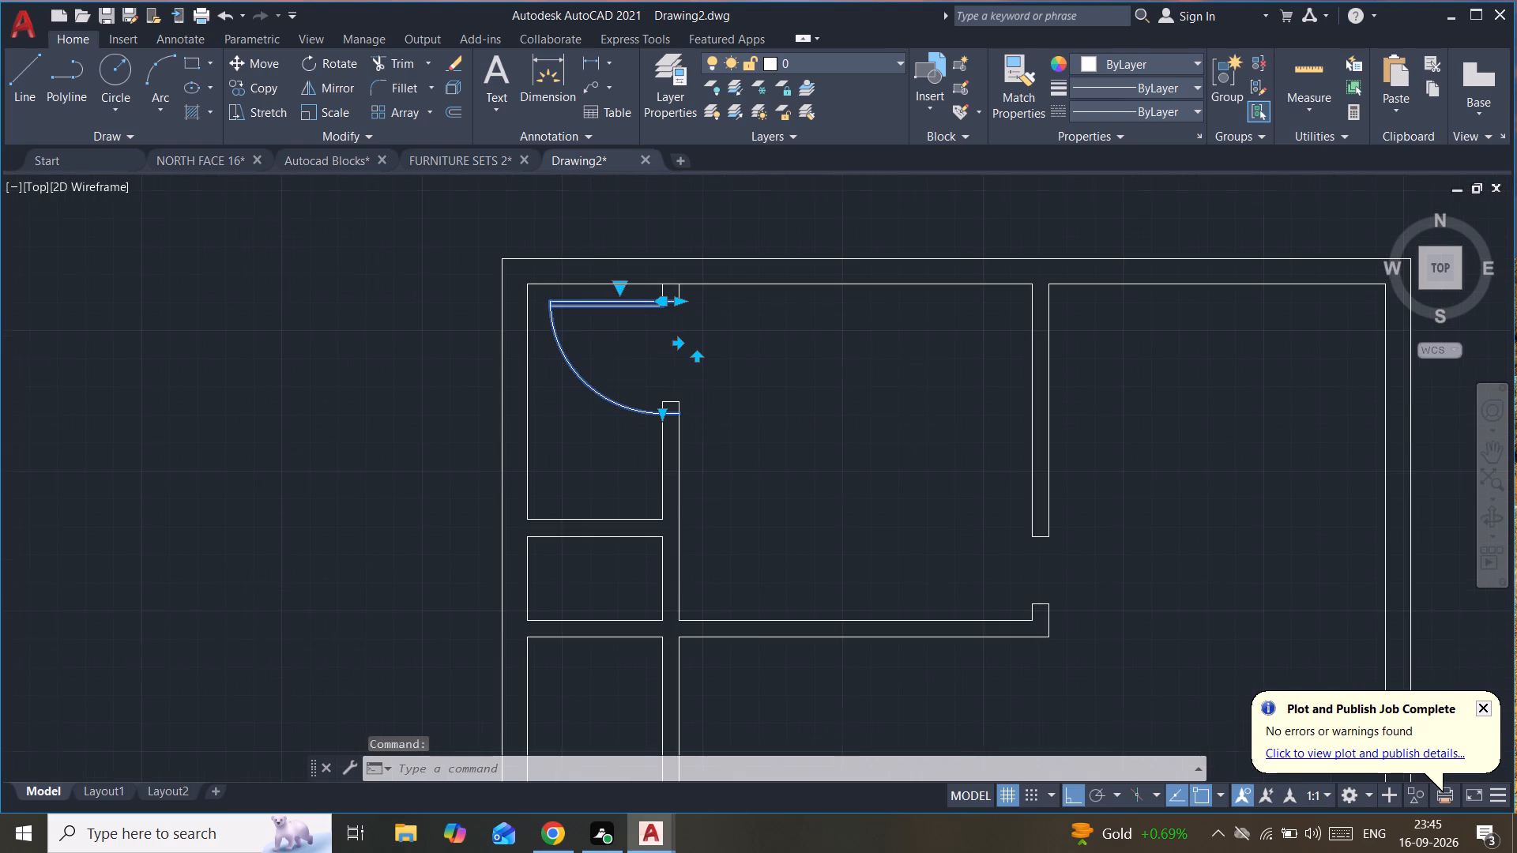
{"action": "left_click", "coordinate": [287, 87]}
{"action": "left_click", "coordinate": [261, 88]}
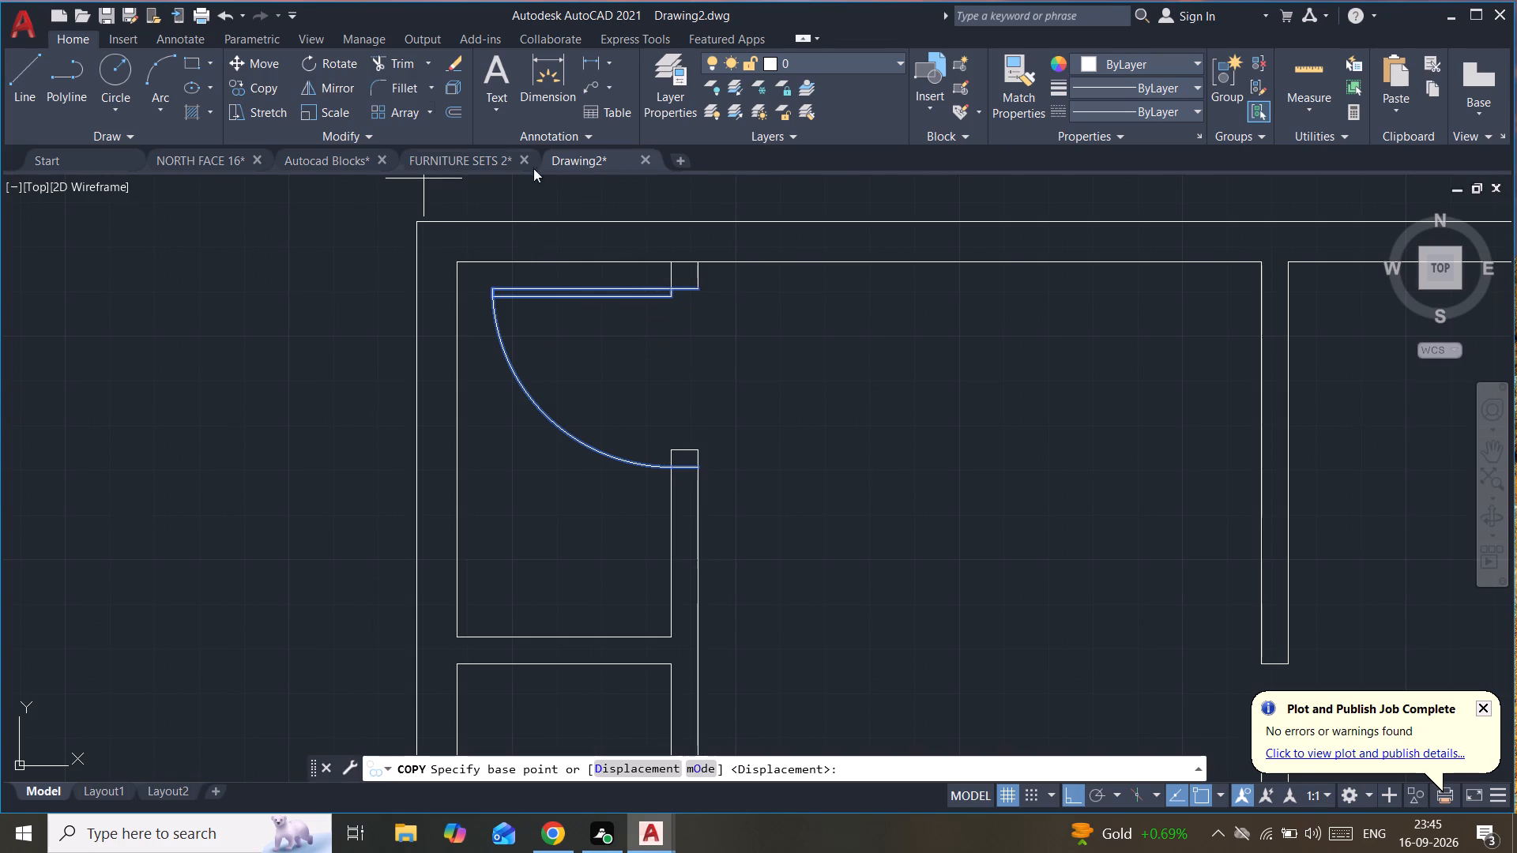
{"action": "left_click", "coordinate": [700, 284]}
{"action": "scroll", "coordinate": [1069, 493], "scroll_direction": "down", "scroll_amount": 3}
{"action": "middle_click_drag", "start_coordinate": [1068, 494], "coordinate": [1036, 445]}
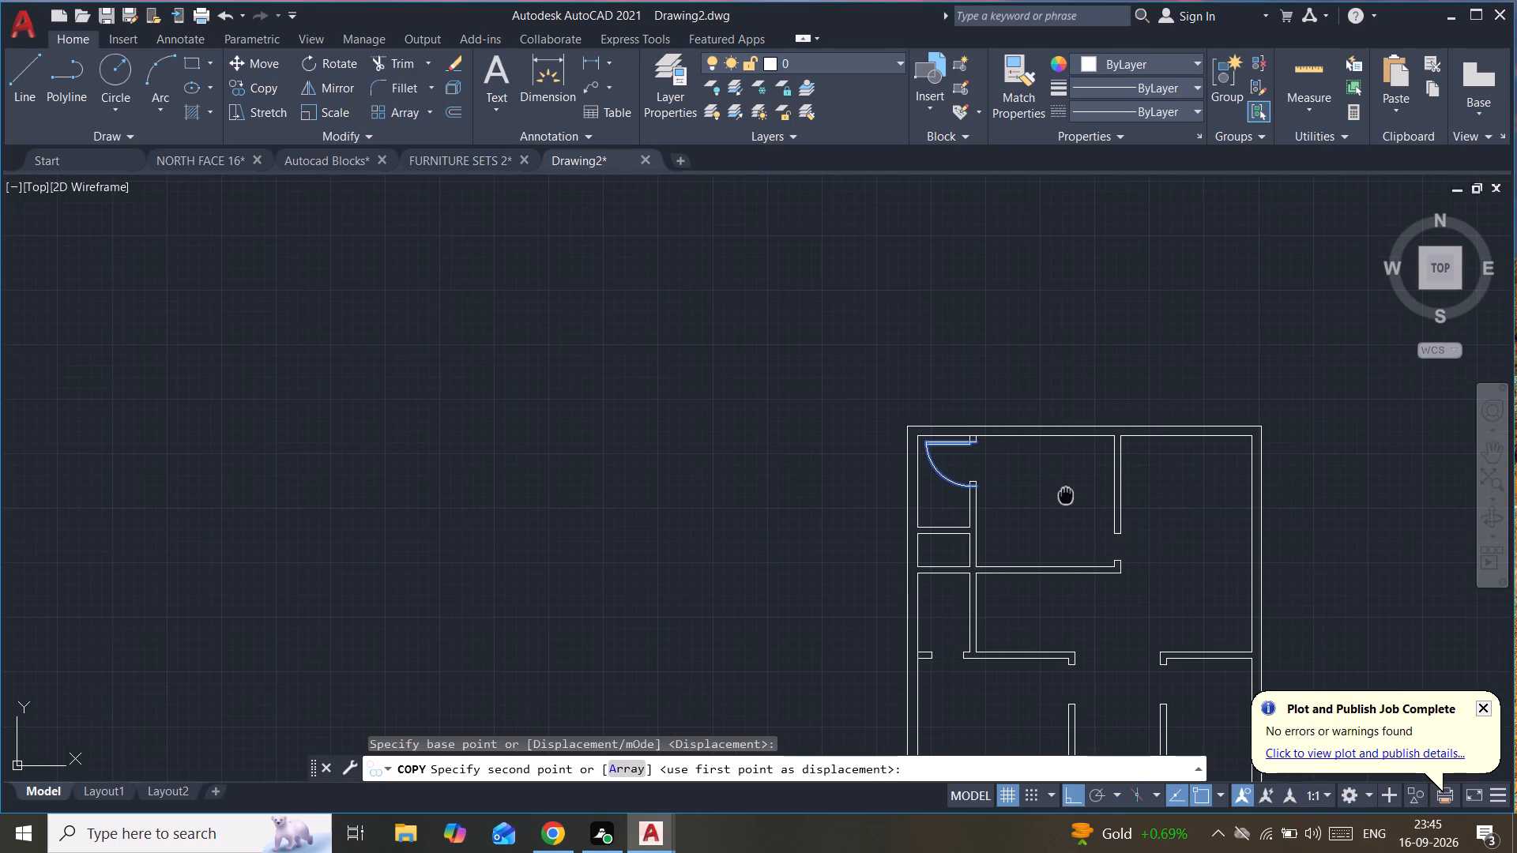
{"action": "middle_click_drag", "start_coordinate": [1036, 445], "coordinate": [838, 257]}
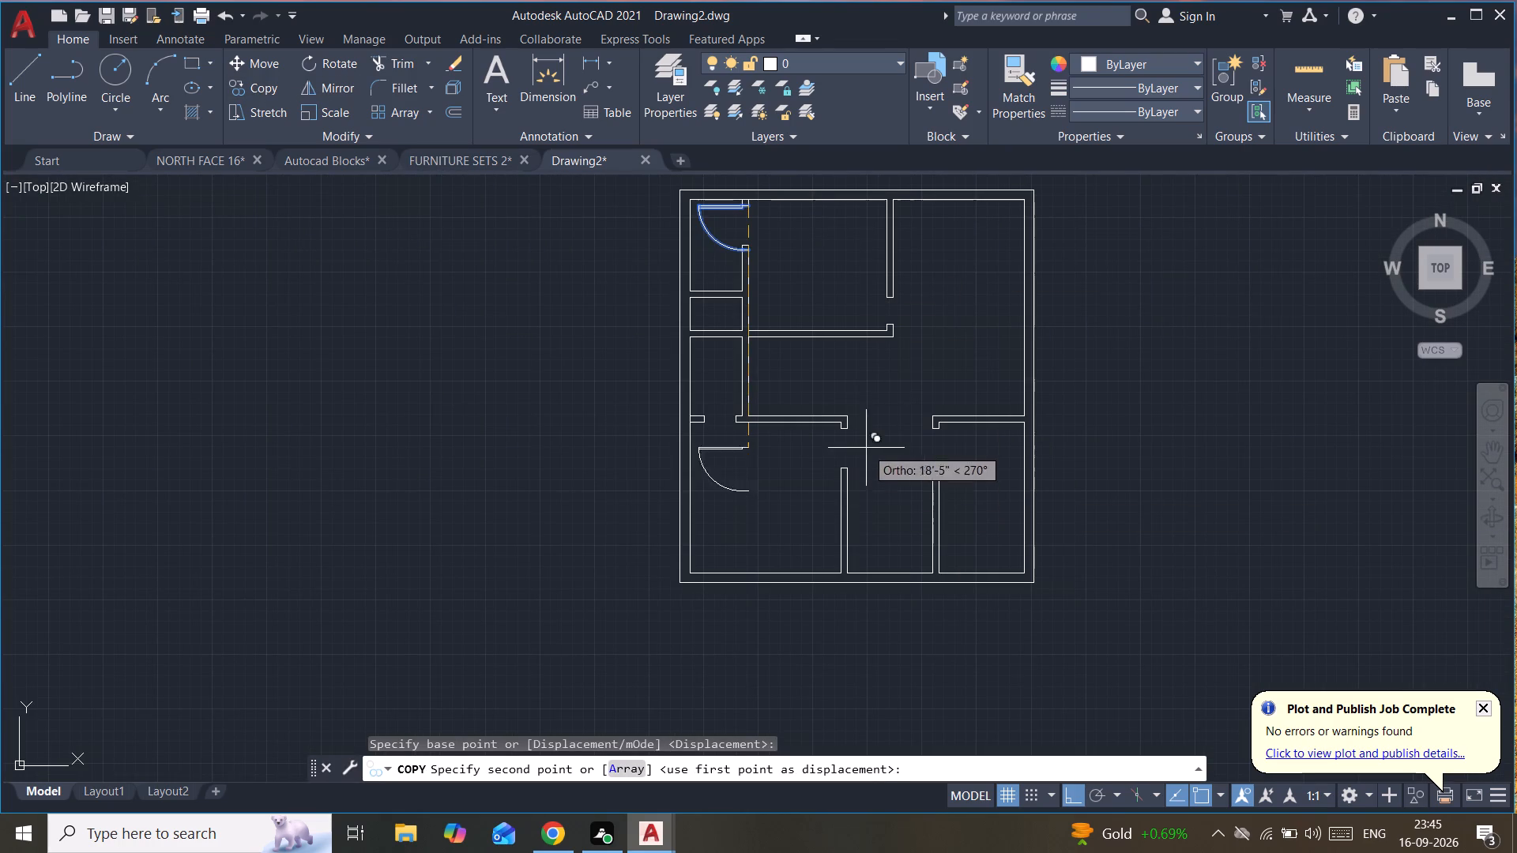
{"action": "key", "text": "F8"}
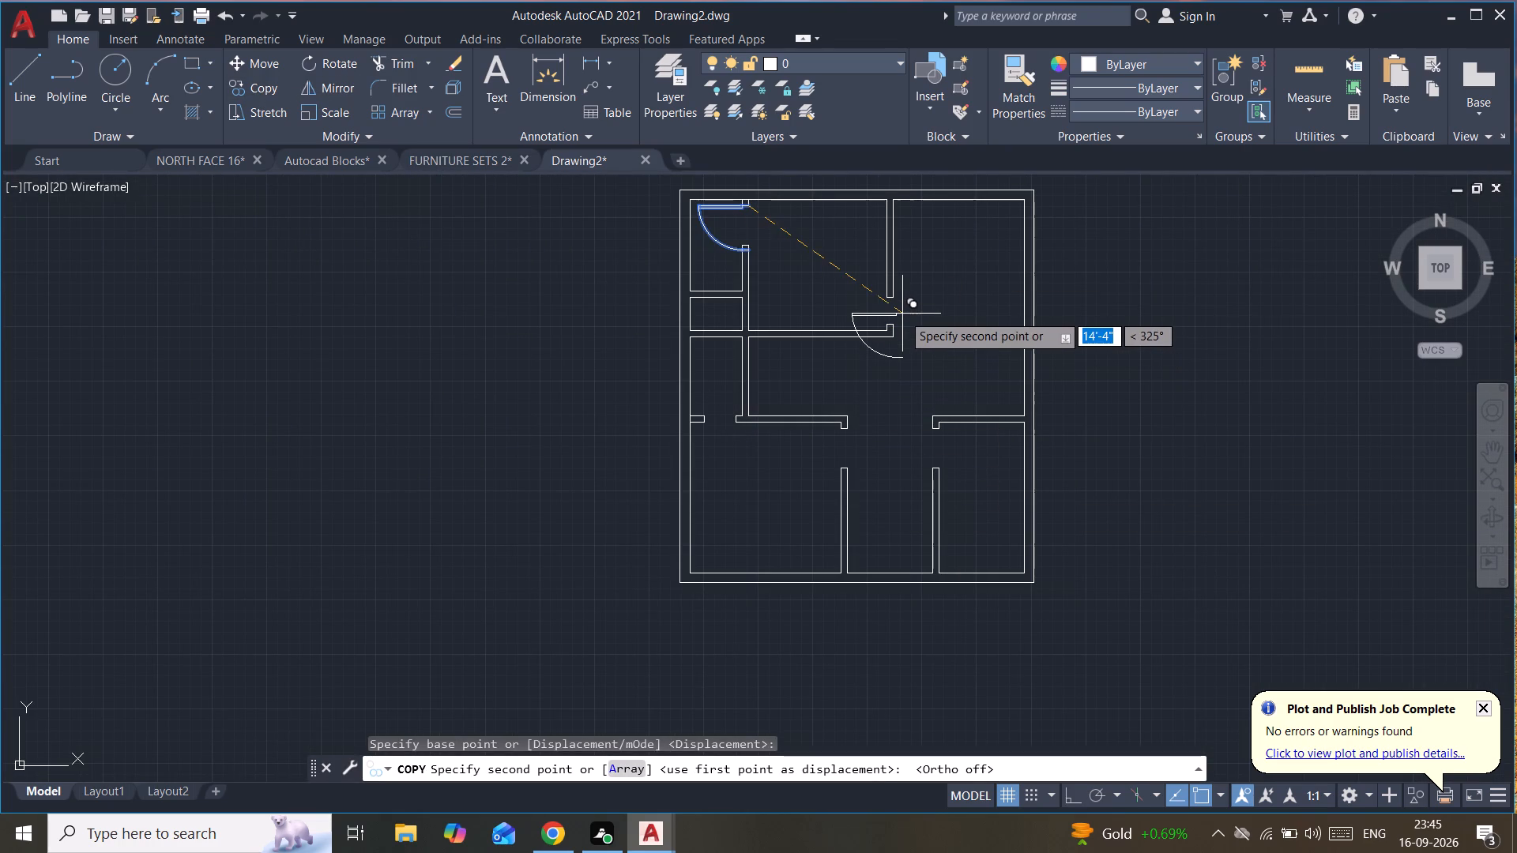
{"action": "scroll", "coordinate": [902, 313], "scroll_direction": "up", "scroll_amount": 2}
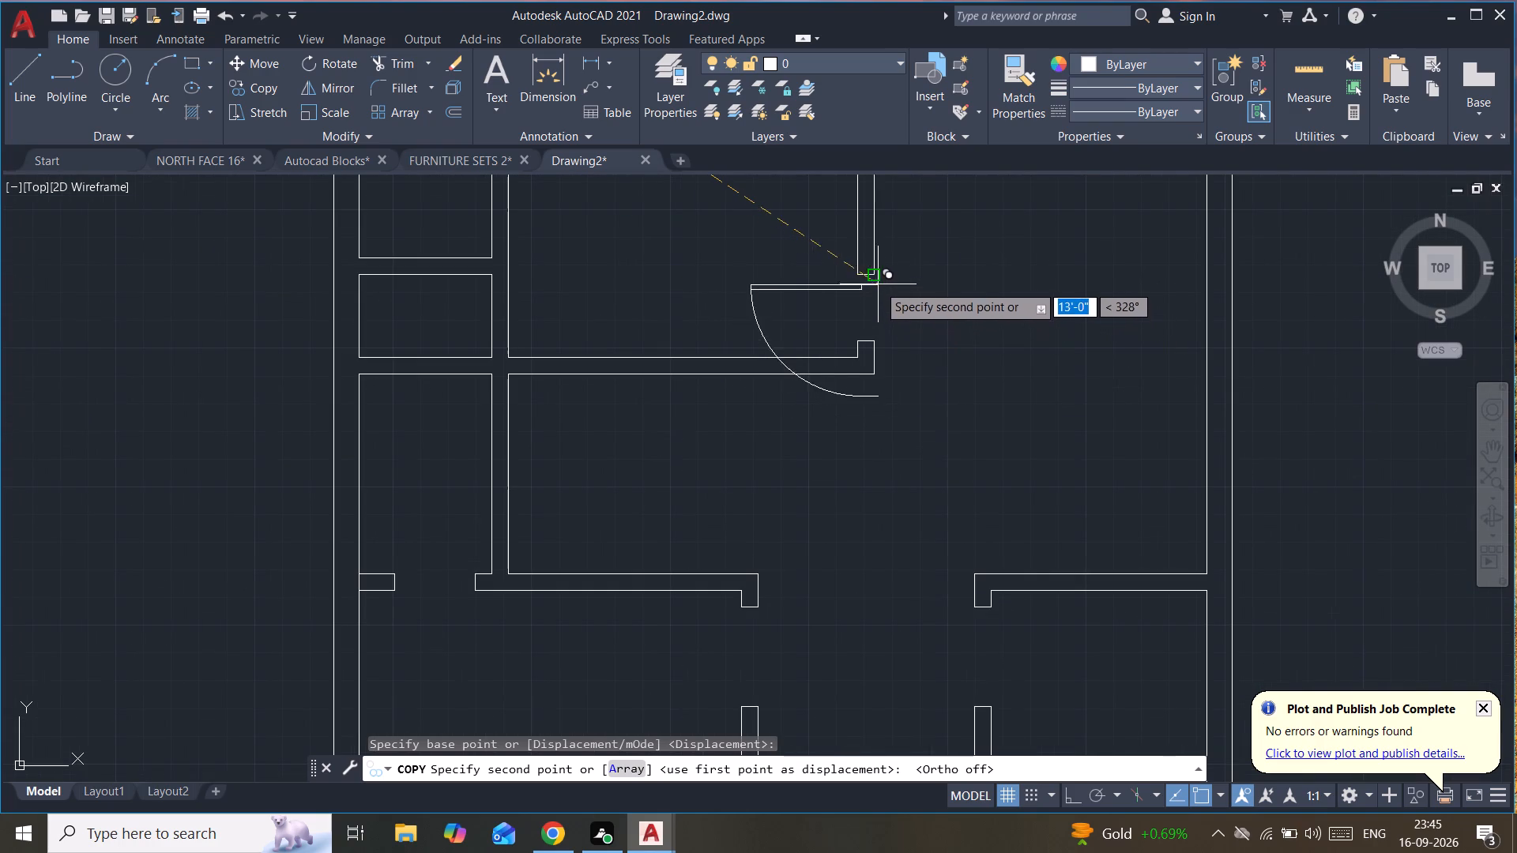
{"action": "left_click", "coordinate": [876, 274]}
{"action": "middle_click_drag", "start_coordinate": [876, 274], "coordinate": [886, 382]}
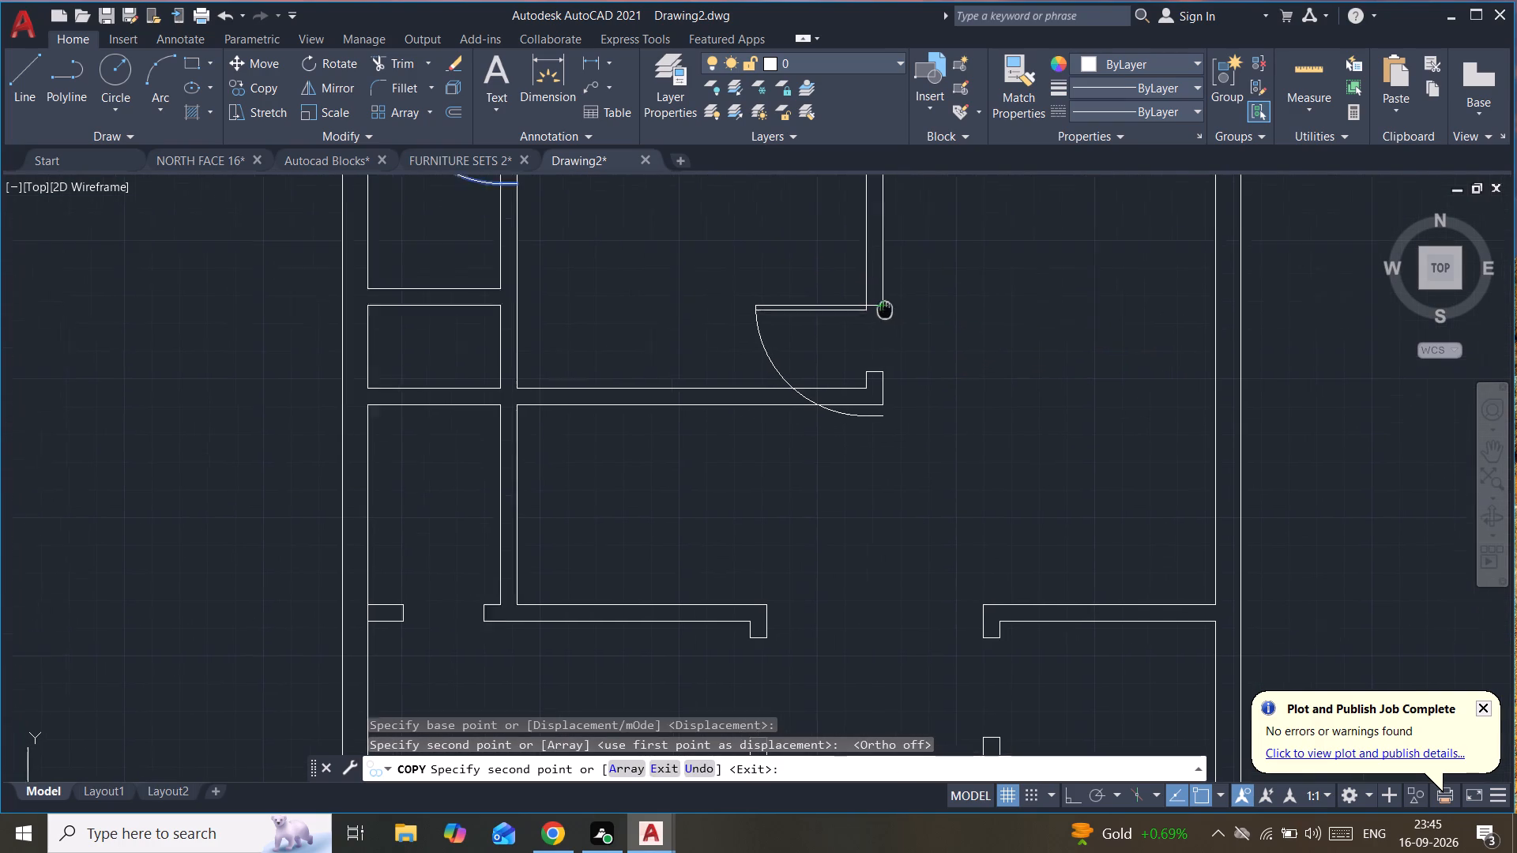
Finish copying and quick-measure the door opening at the lower end of the upper middle vertical wall.
{"action": "middle_click_drag", "start_coordinate": [886, 382], "coordinate": [882, 472]}
{"action": "key", "text": "Escape"}
{"action": "key", "text": "Escape"}
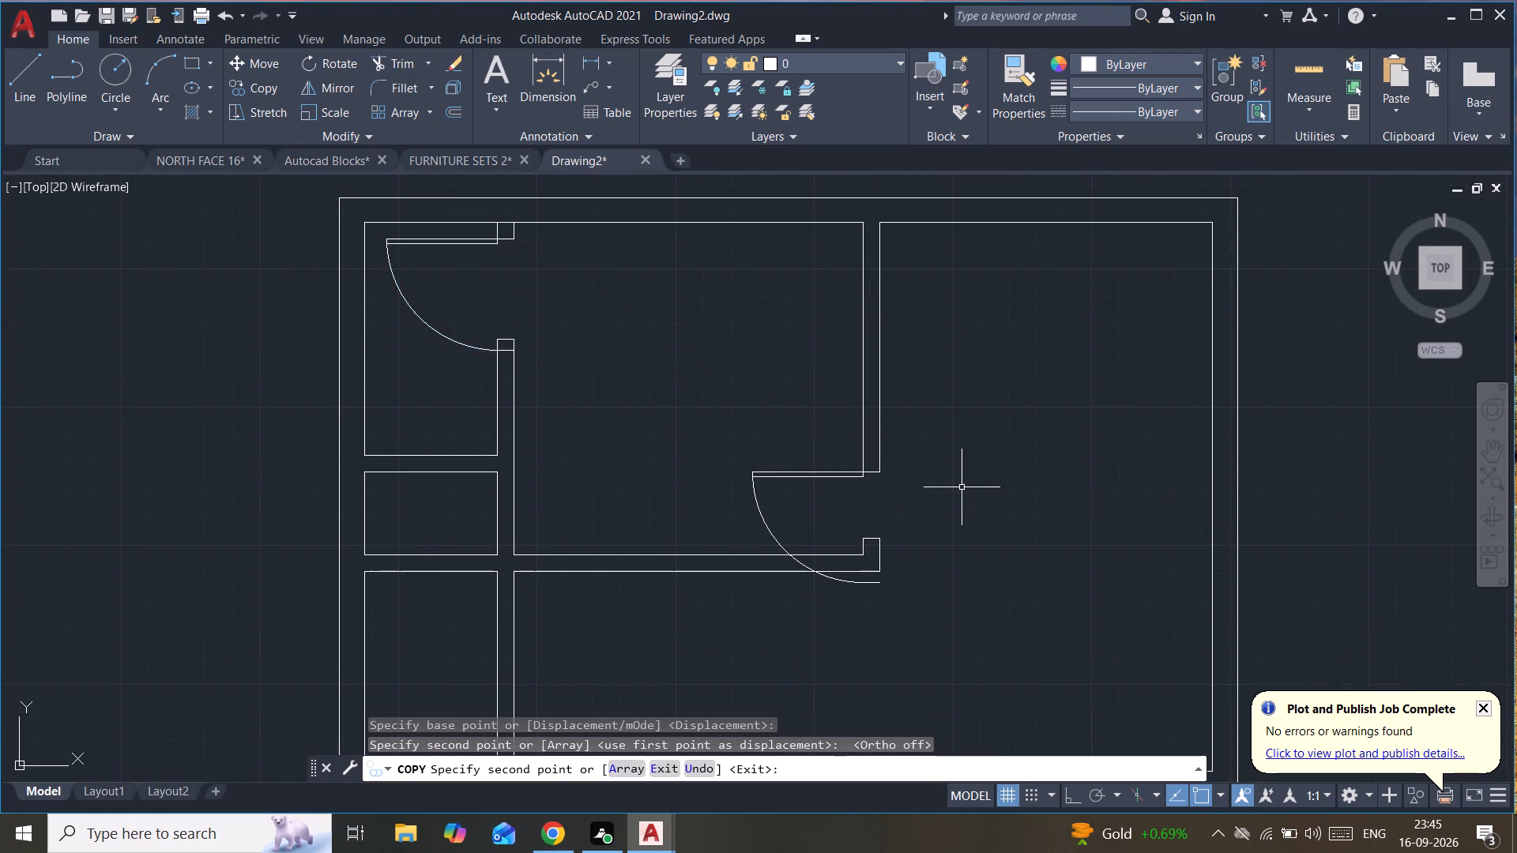
{"action": "middle_click_drag", "start_coordinate": [962, 487], "coordinate": [934, 453]}
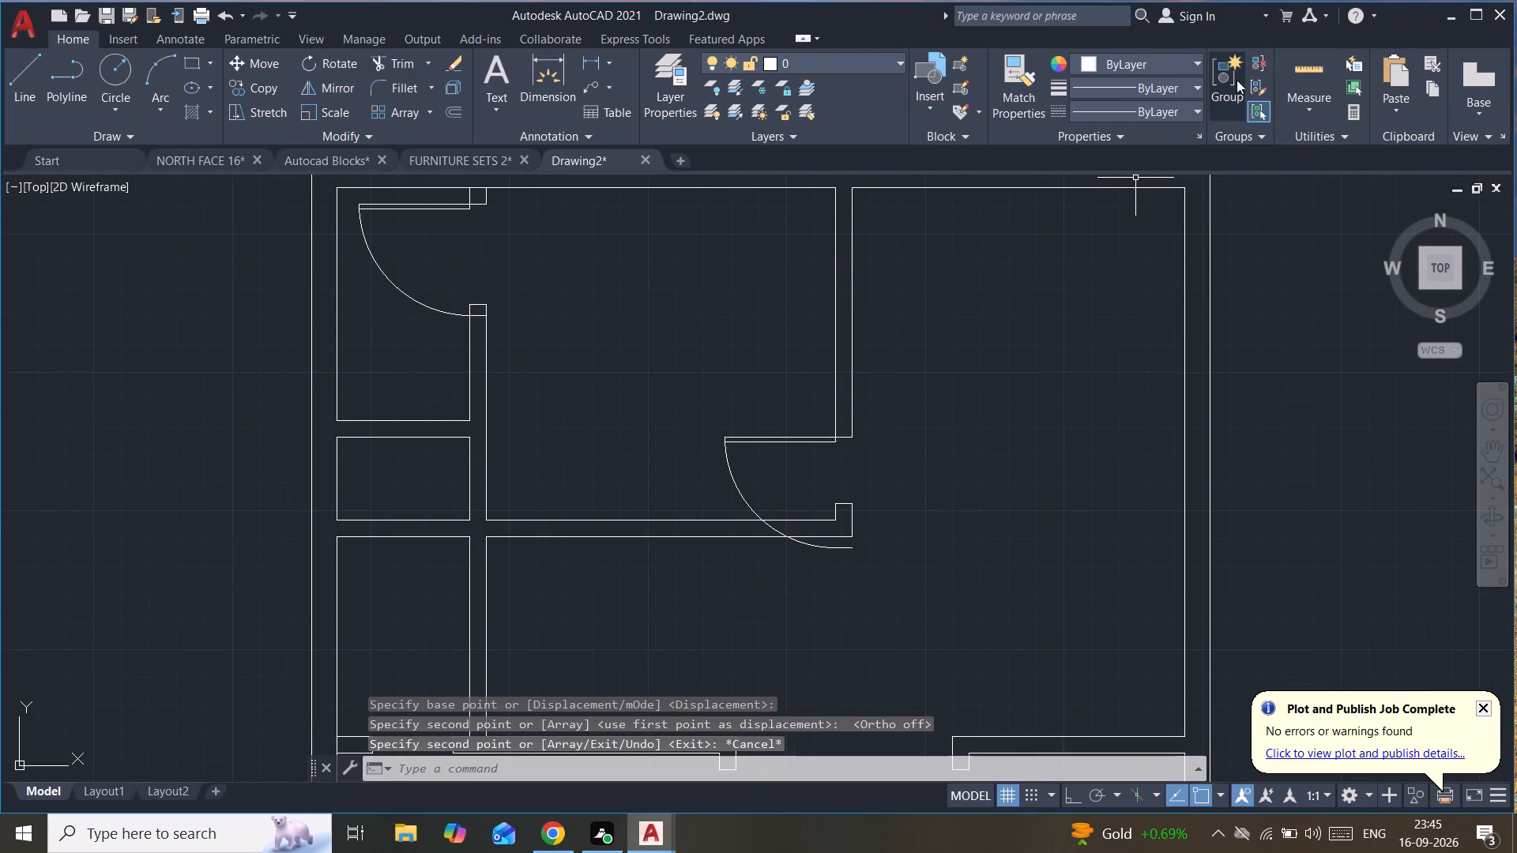
{"action": "left_click", "coordinate": [1298, 68]}
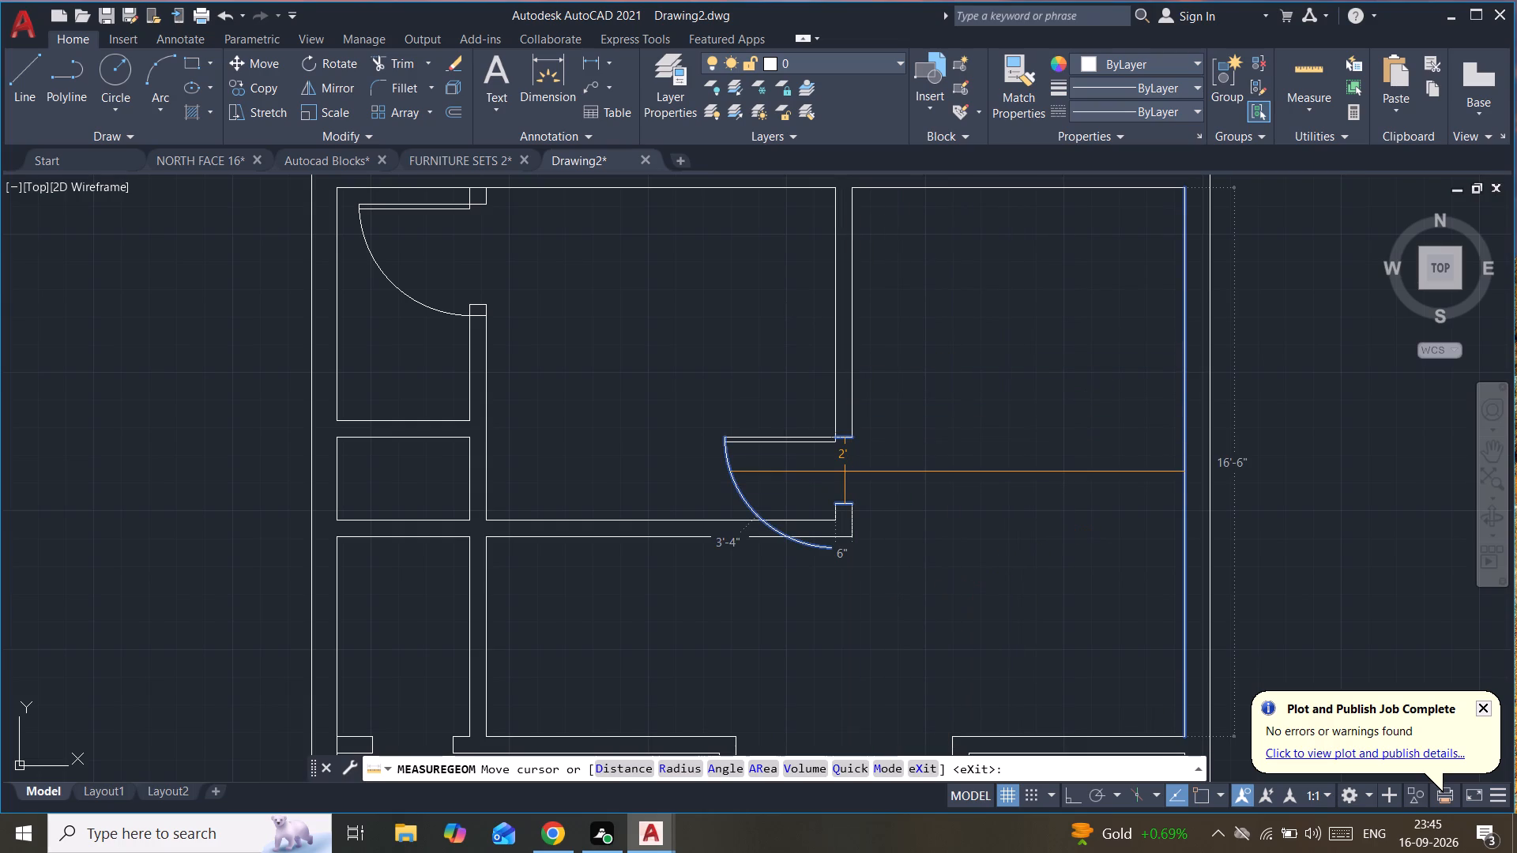
{"action": "key", "text": "Escape"}
Erase the door copy at the opening of the upper middle vertical wall.
{"action": "left_click", "coordinate": [816, 433]}
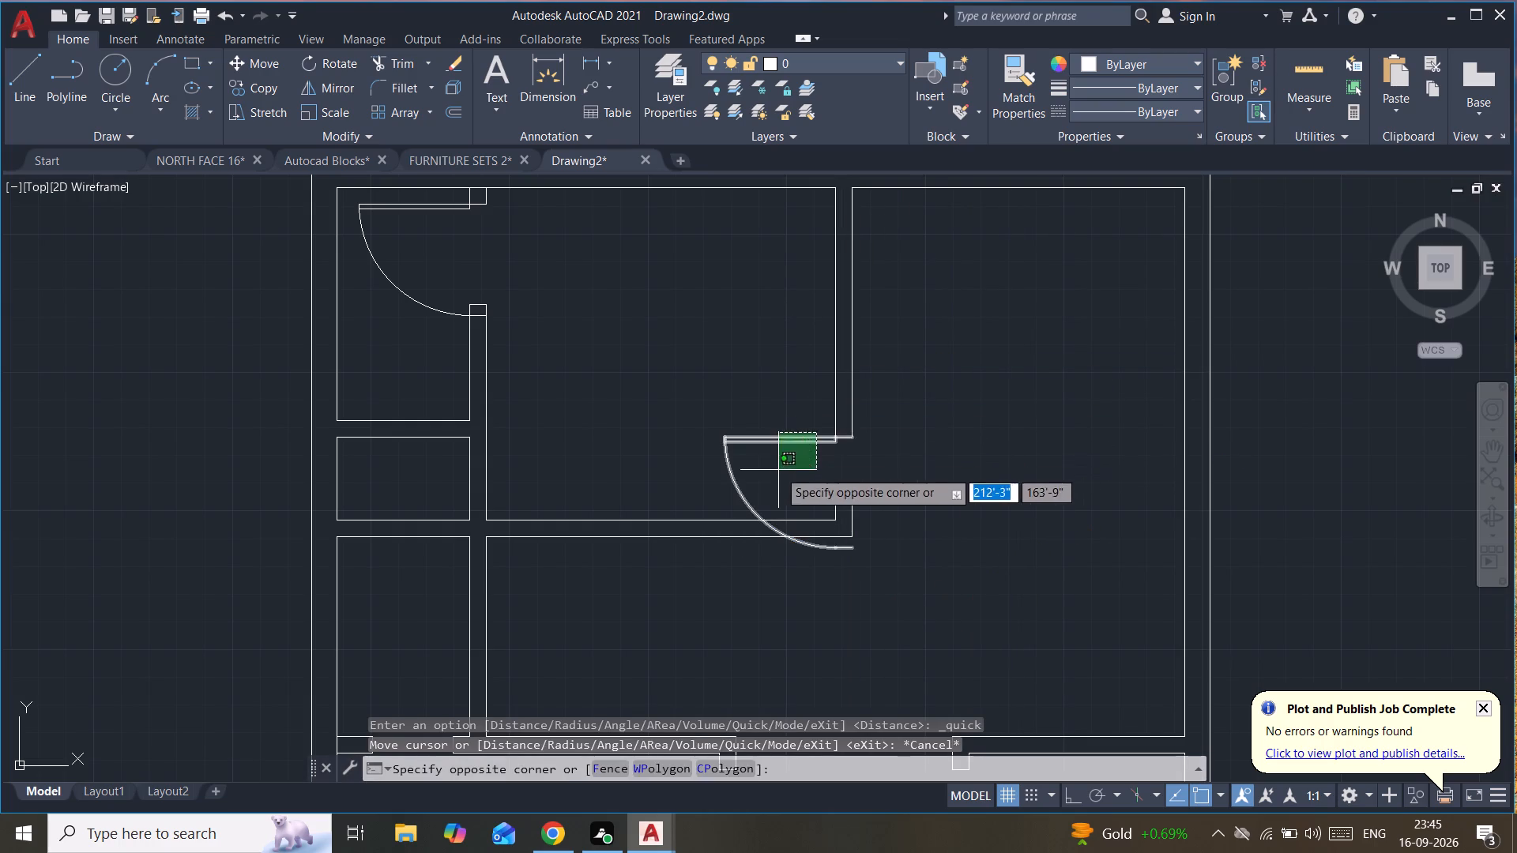
{"action": "left_click", "coordinate": [778, 470]}
{"action": "key", "text": "Delete"}
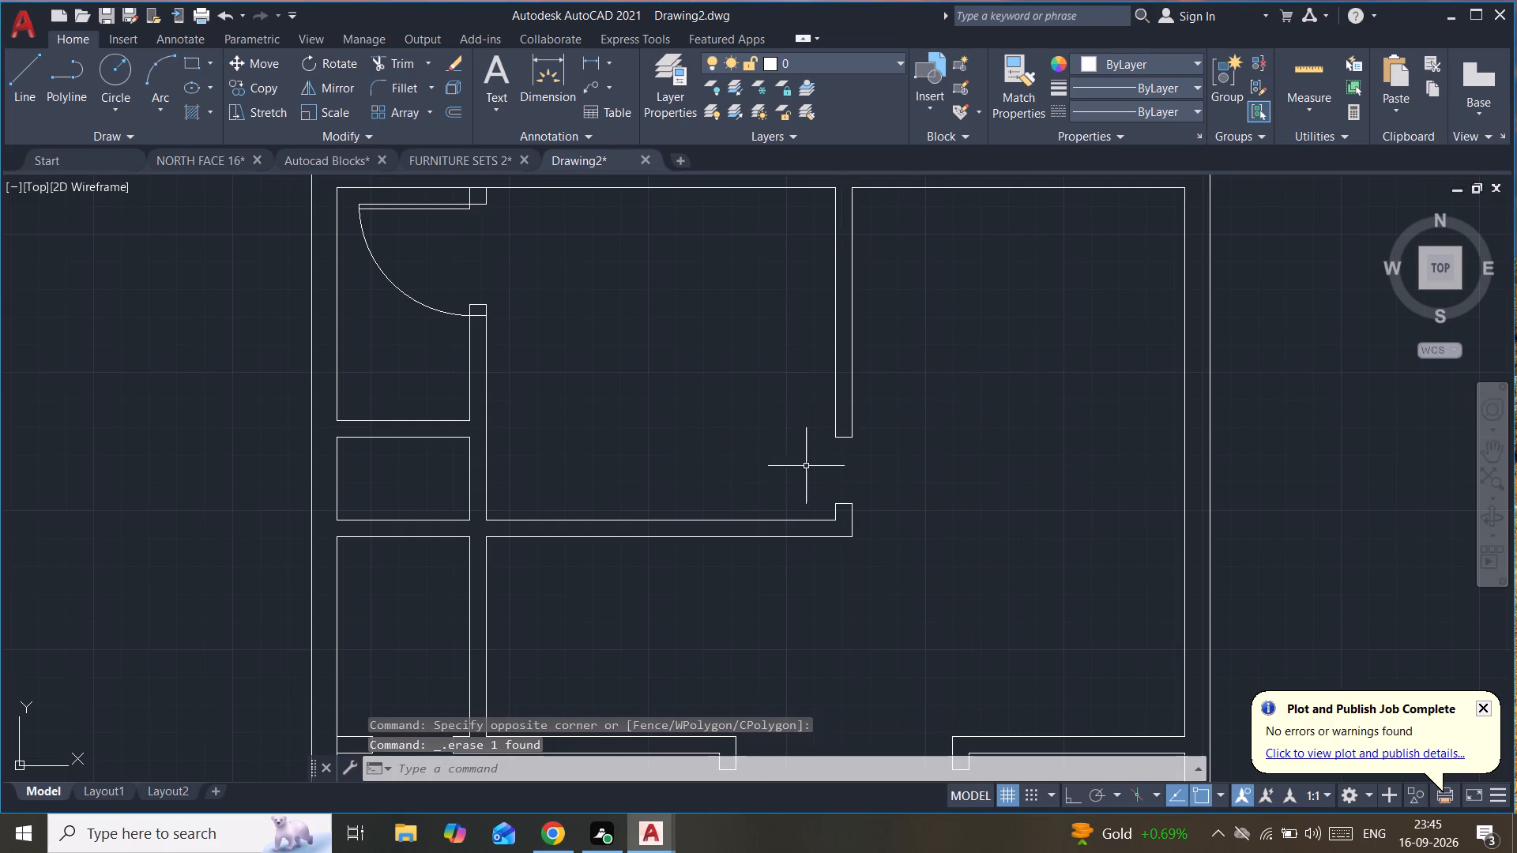
Offset the end line of the upper middle vertical wall 1' north into the wall.
{"action": "left_click", "coordinate": [845, 436]}
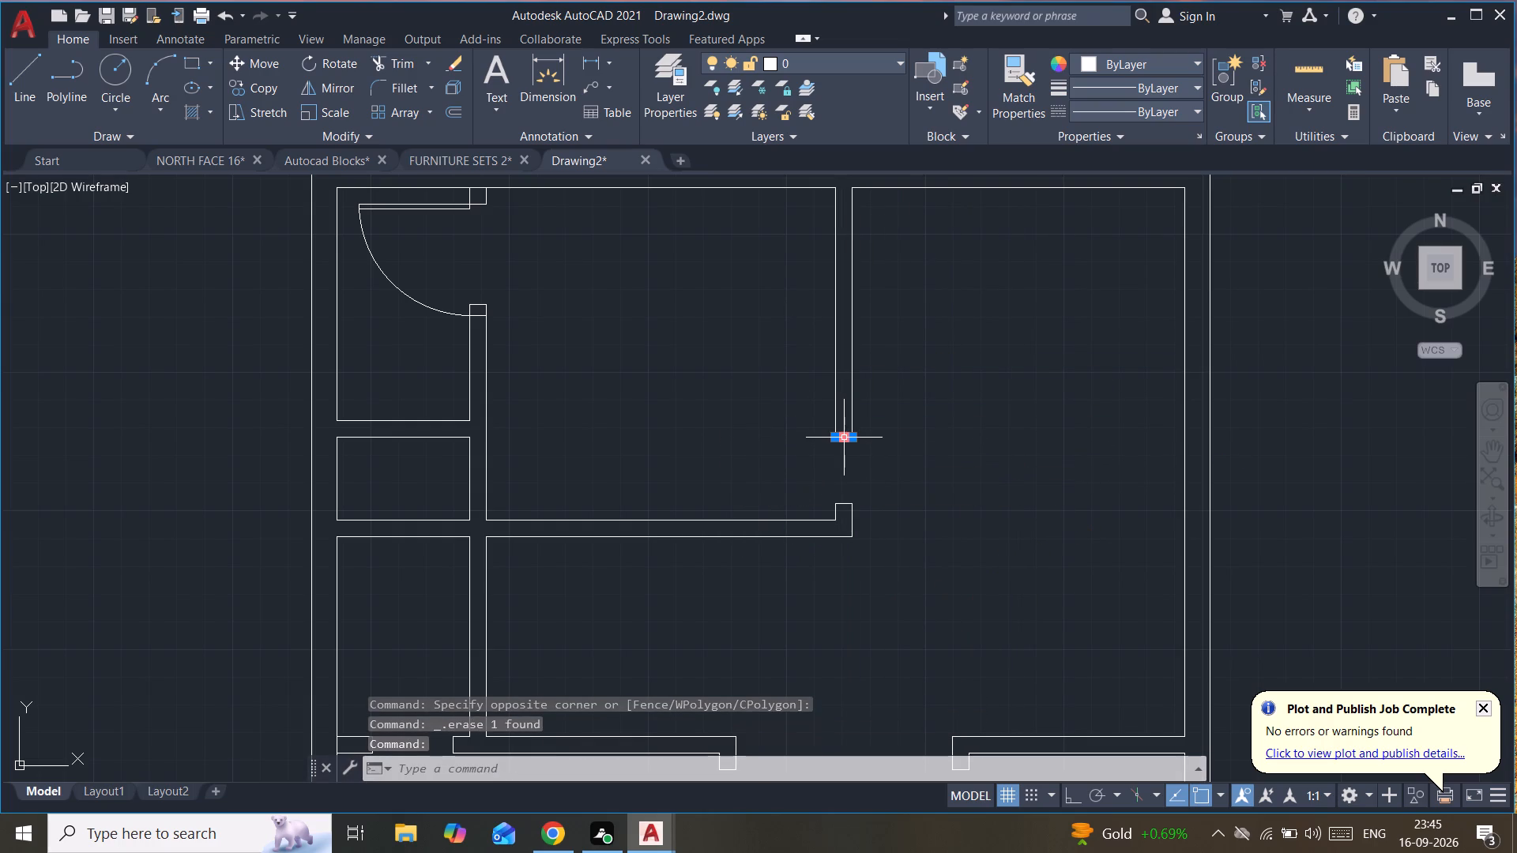
{"action": "type", "text": "of"}
{"action": "key", "text": "Return"}
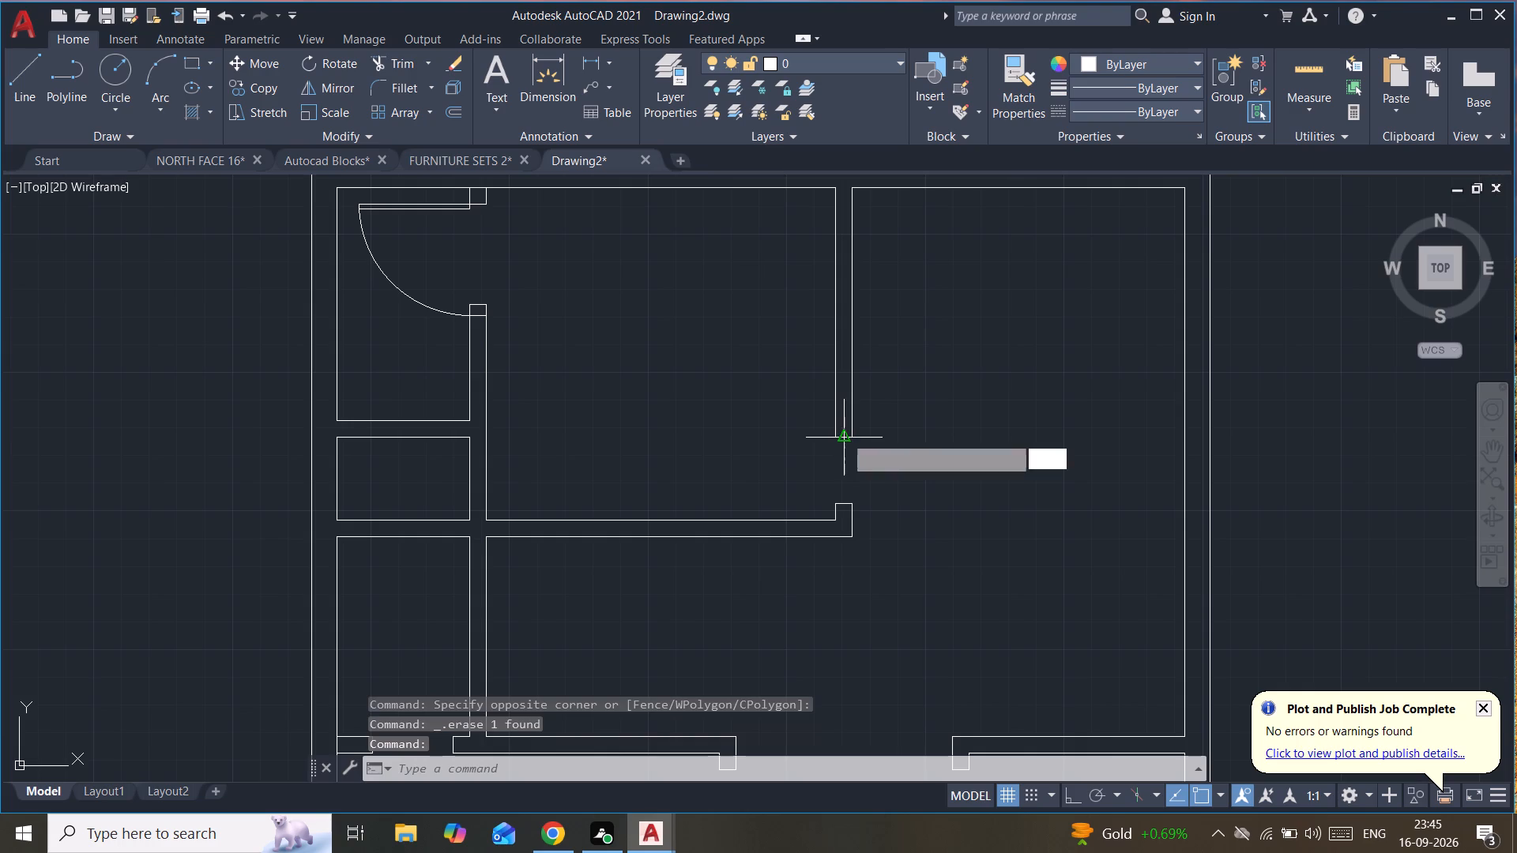
{"action": "type", "text": "1'"}
{"action": "key", "text": "Return"}
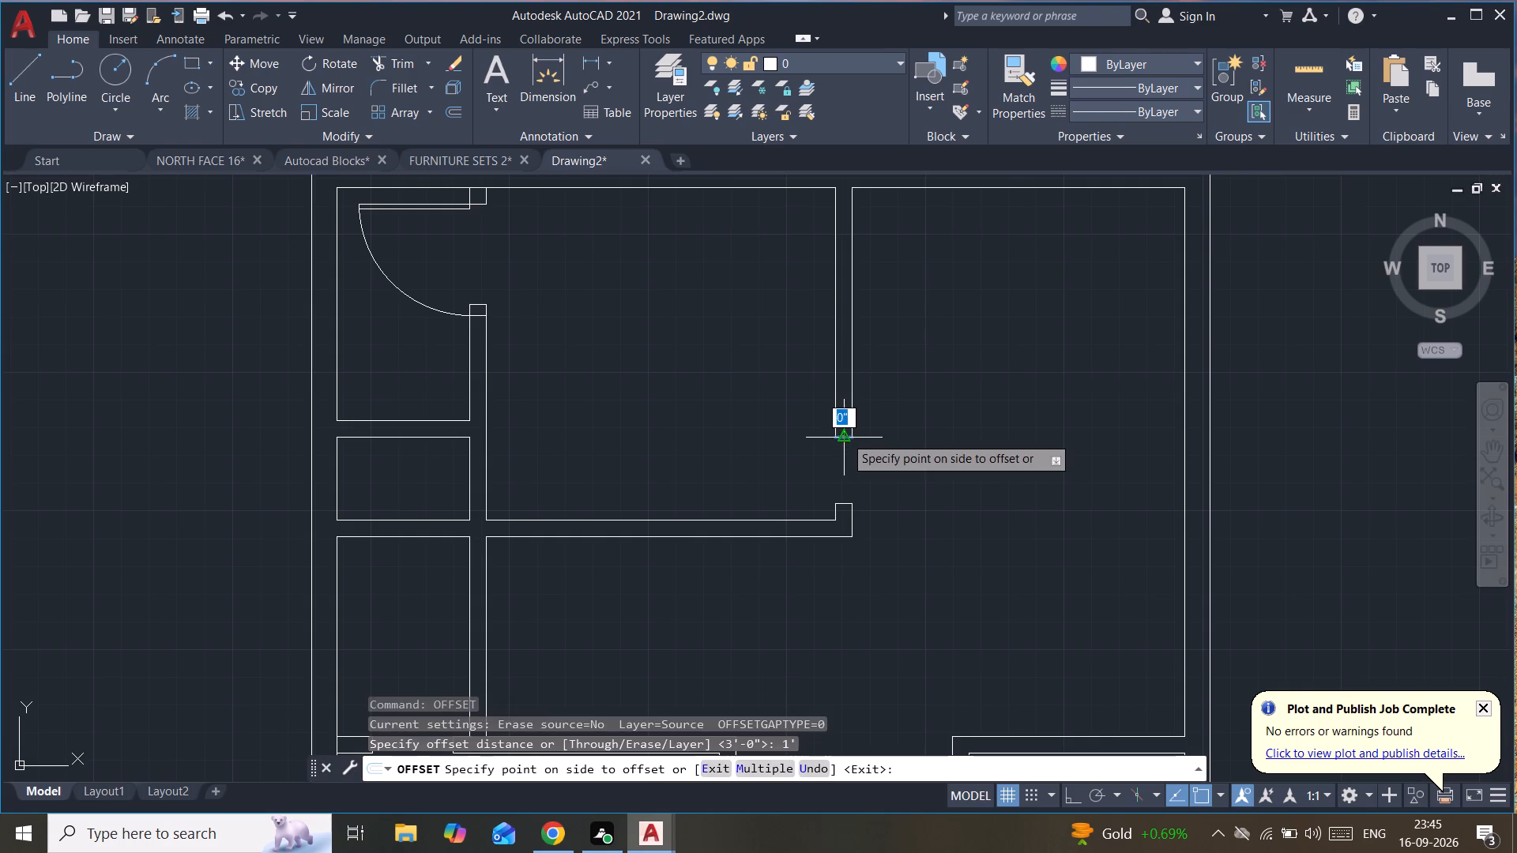
{"action": "left_click", "coordinate": [845, 345]}
{"action": "key", "text": "Escape"}
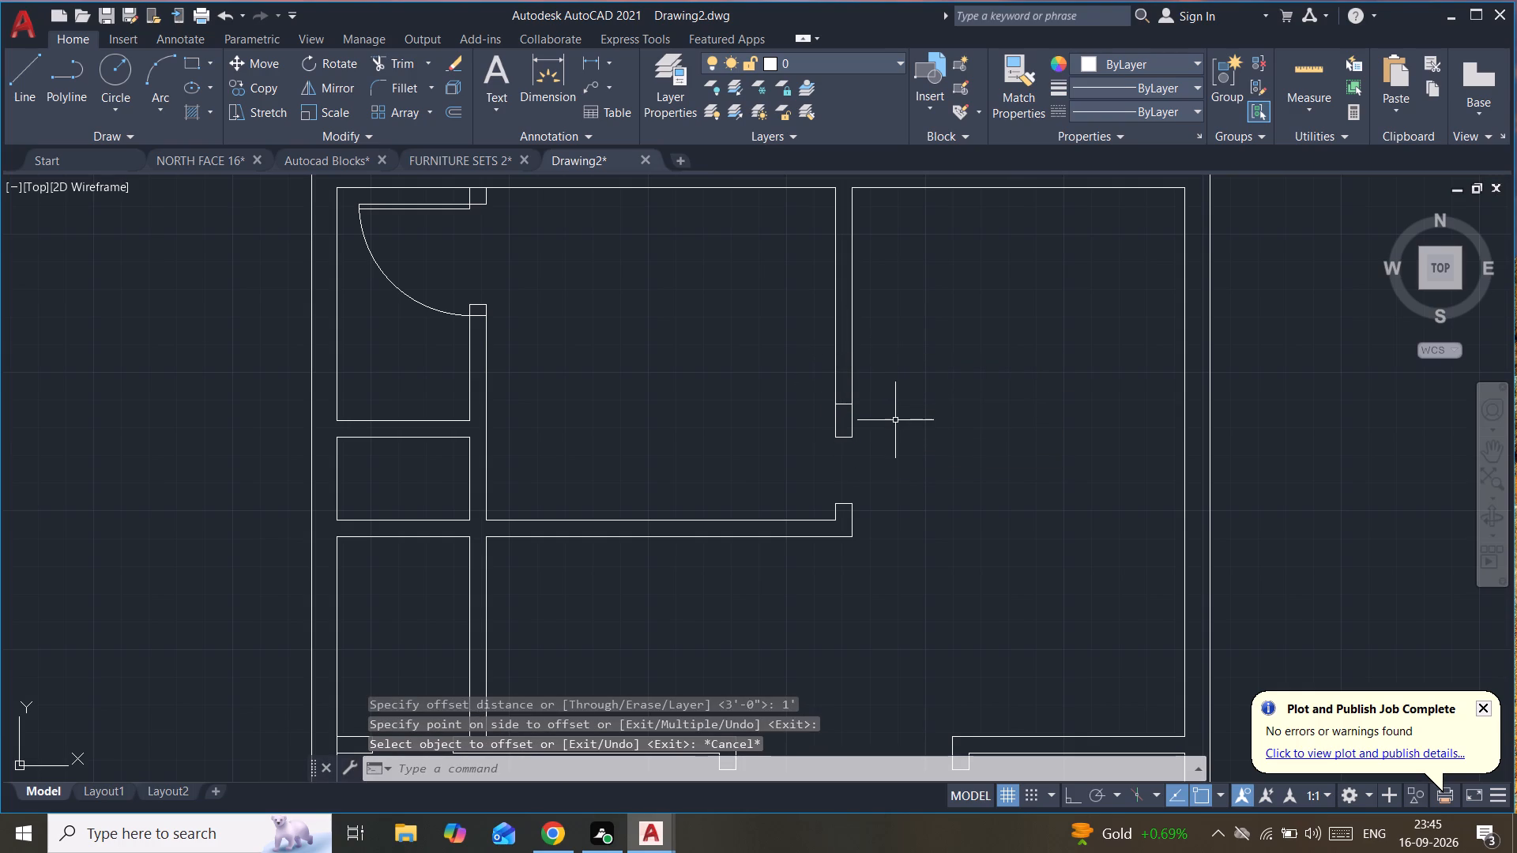
Trim both wall faces south of the offset line and remove the old end line to widen the opening.
{"action": "type", "text": "tr"}
{"action": "key", "text": "Return"}
{"action": "left_click_drag", "start_coordinate": [895, 421], "coordinate": [814, 411]}
{"action": "left_click_drag", "start_coordinate": [845, 412], "coordinate": [841, 462]}
{"action": "key", "text": "Escape"}
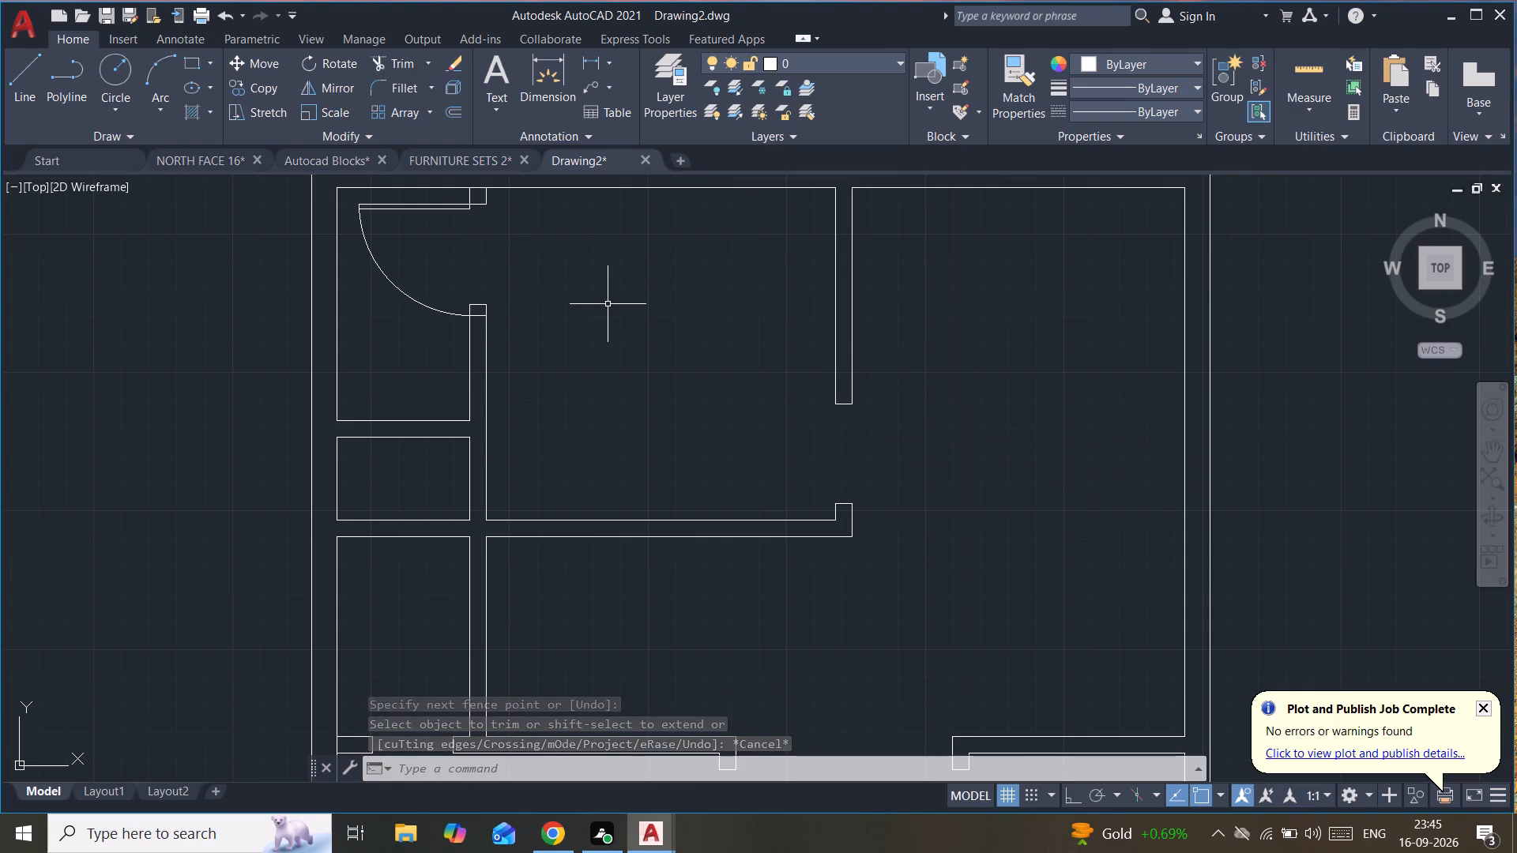
Insert a Door - Imperial block from the tool palettes into the upper middle room.
{"action": "key", "text": "ctrl+3"}
{"action": "left_click", "coordinate": [902, 174]}
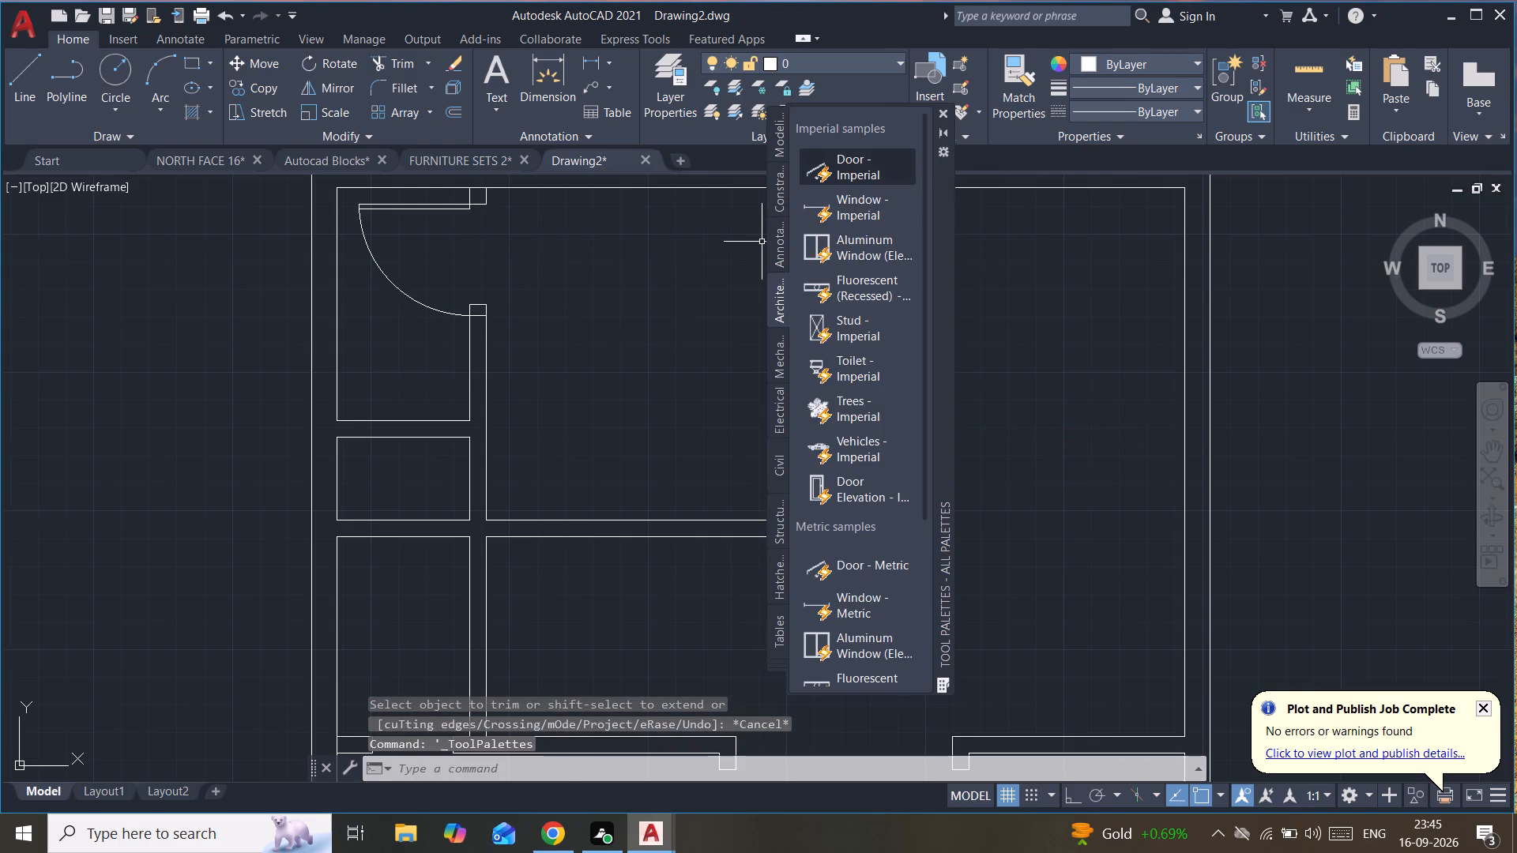
{"action": "left_click", "coordinate": [634, 315]}
{"action": "key", "text": "Escape"}
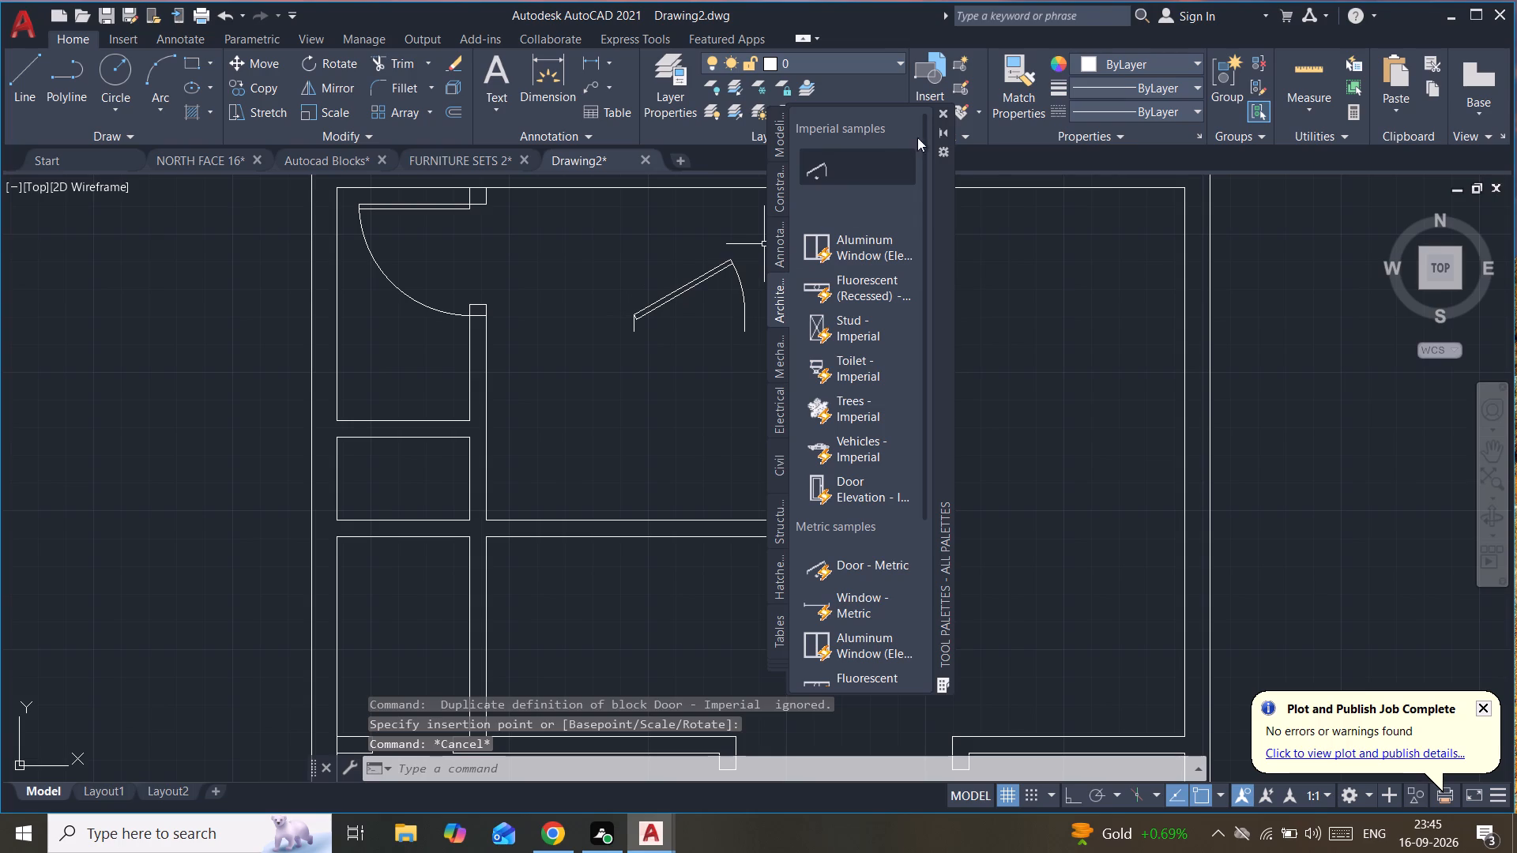
{"action": "left_click", "coordinate": [944, 110]}
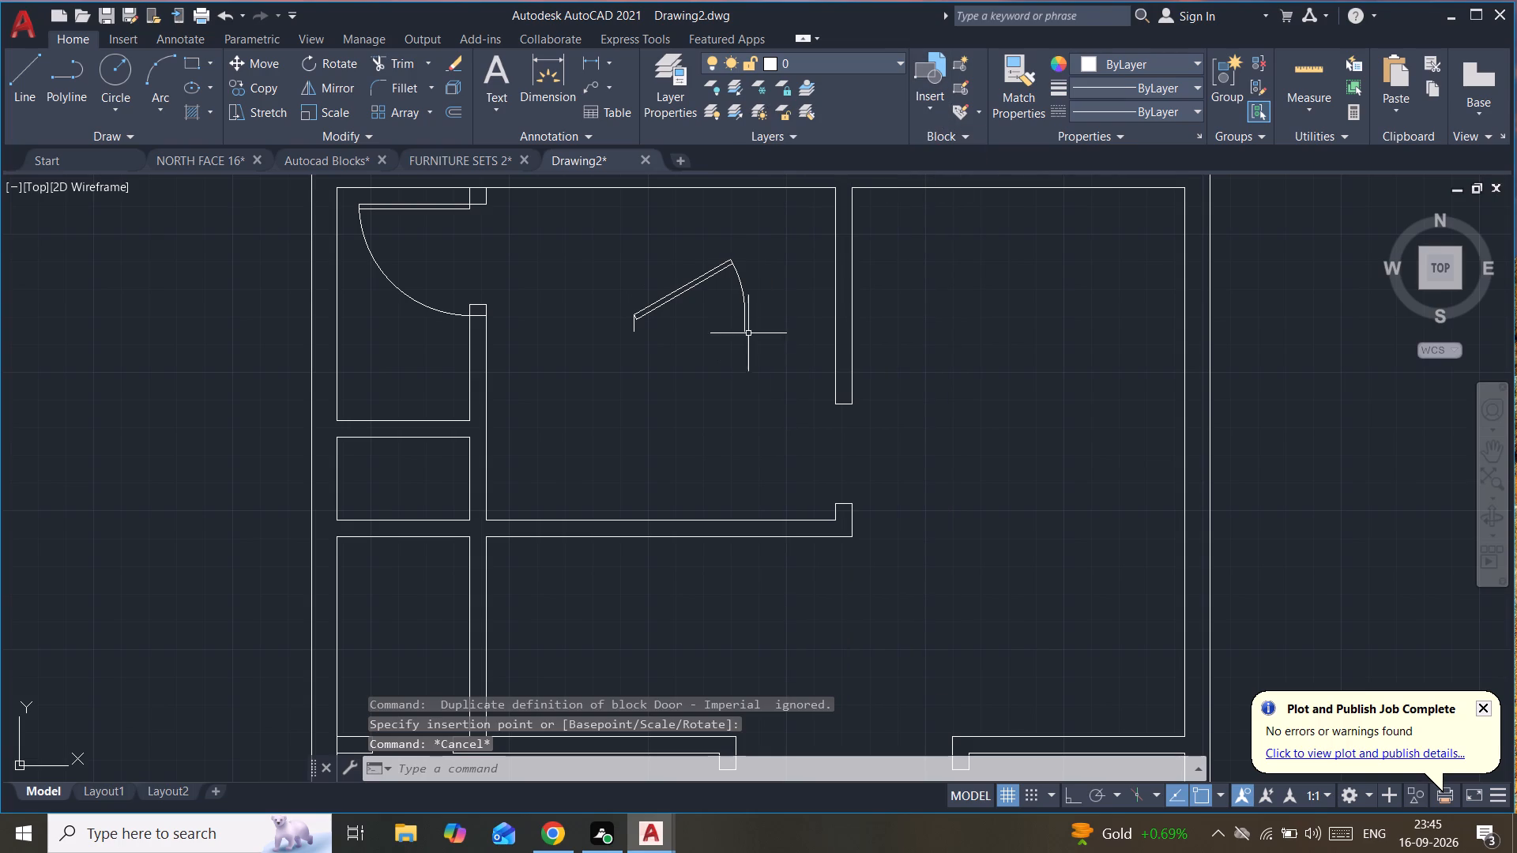
Set the new door block's opening angle to 90°.
{"action": "left_click", "coordinate": [739, 271]}
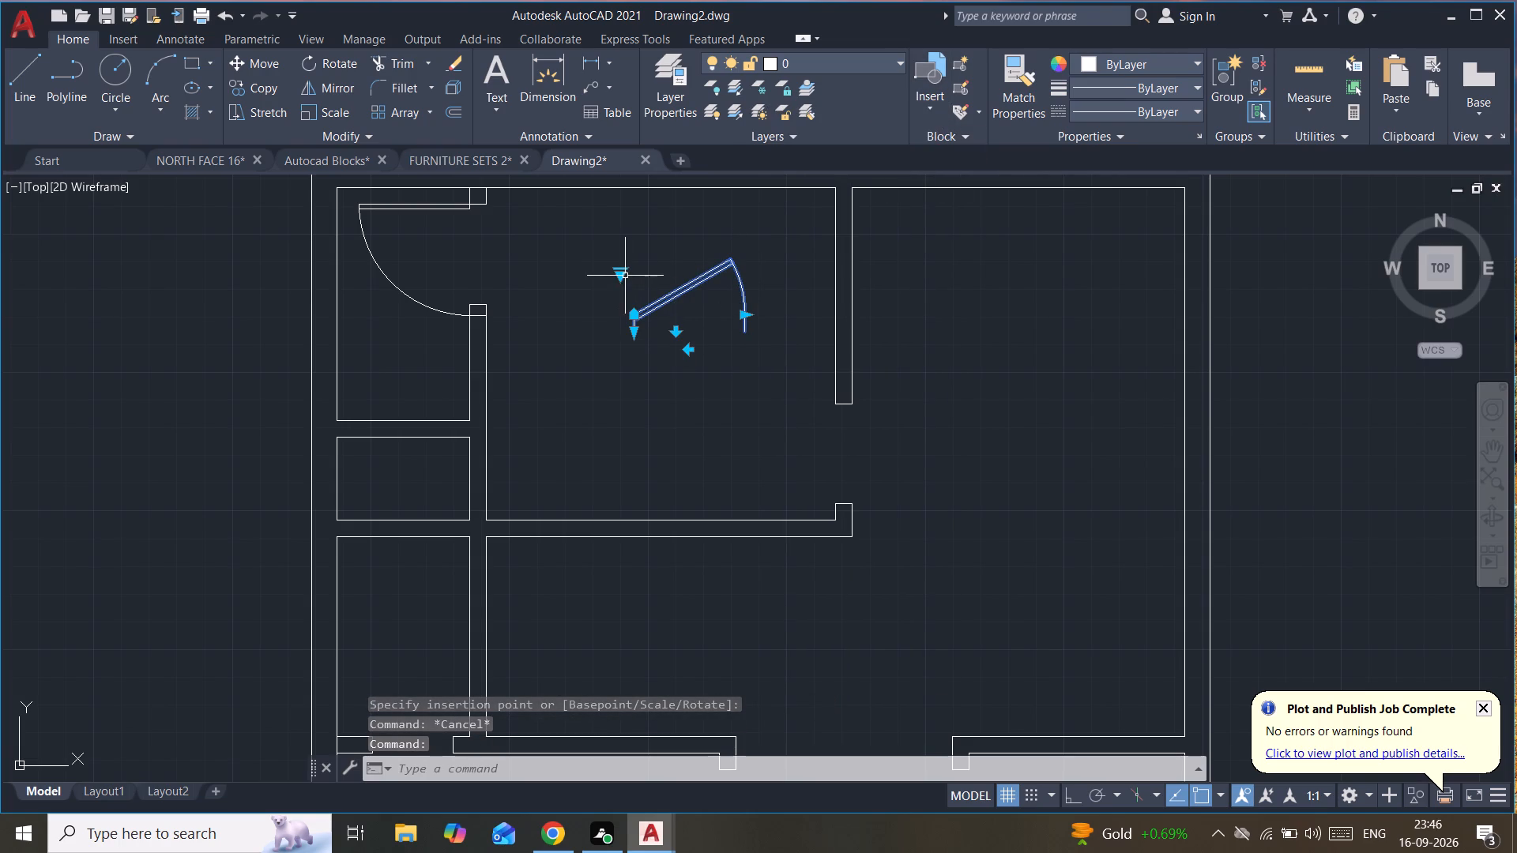
{"action": "left_click", "coordinate": [623, 274]}
{"action": "left_click", "coordinate": [668, 340]}
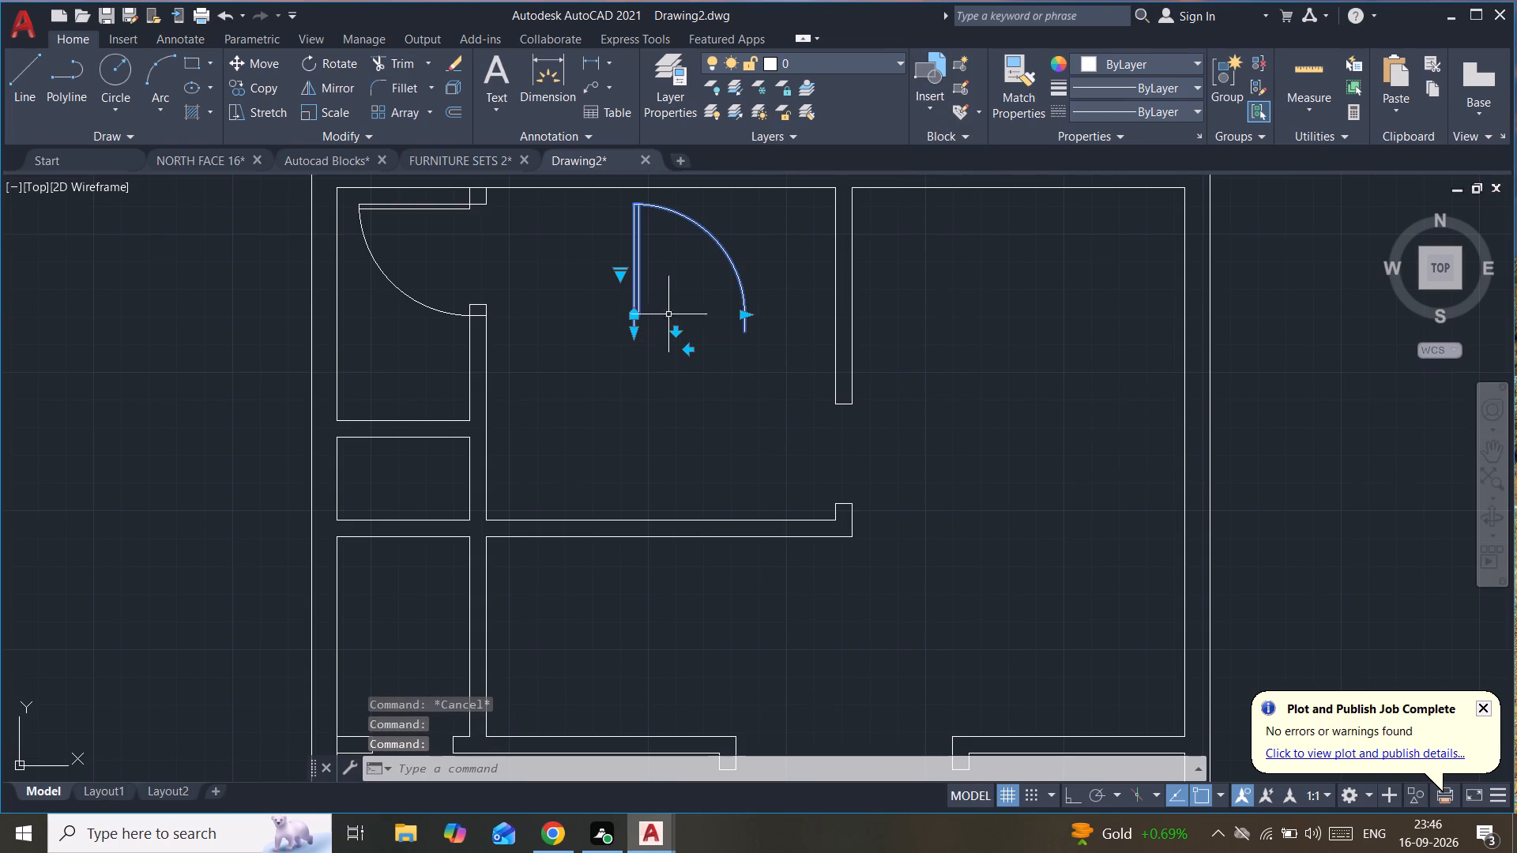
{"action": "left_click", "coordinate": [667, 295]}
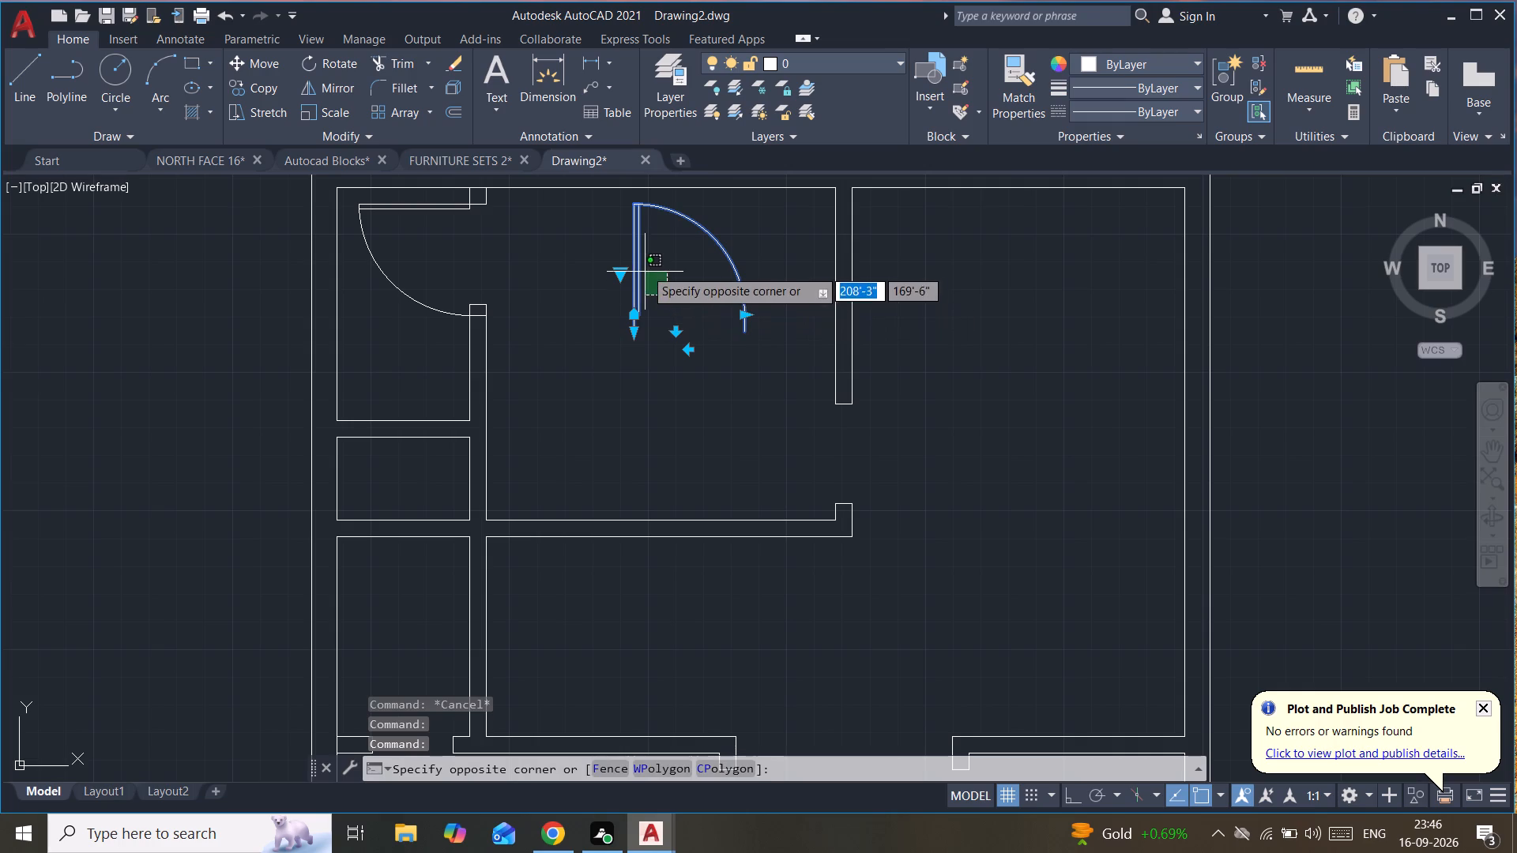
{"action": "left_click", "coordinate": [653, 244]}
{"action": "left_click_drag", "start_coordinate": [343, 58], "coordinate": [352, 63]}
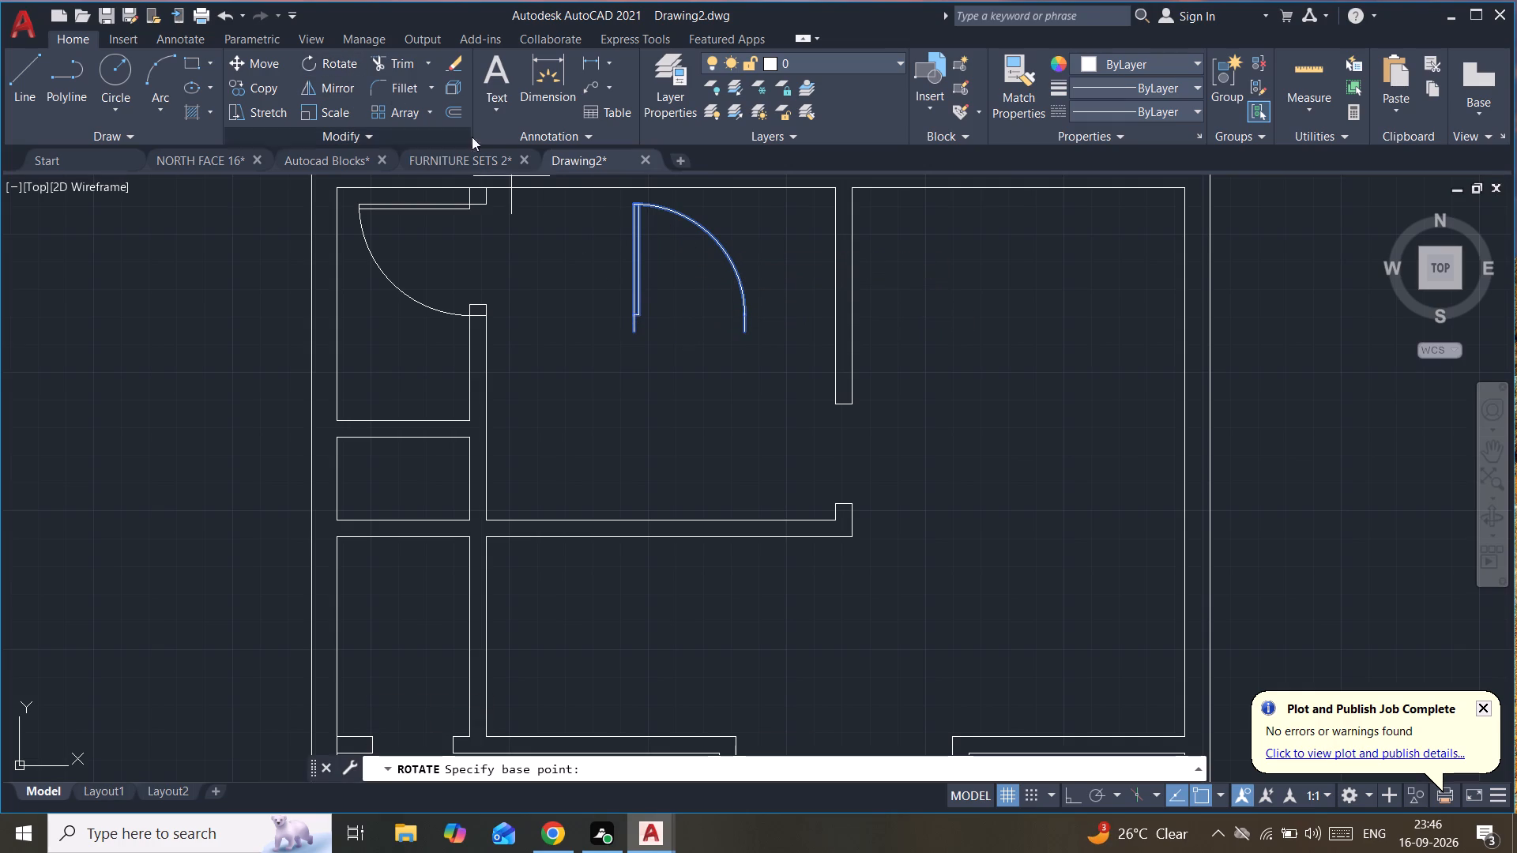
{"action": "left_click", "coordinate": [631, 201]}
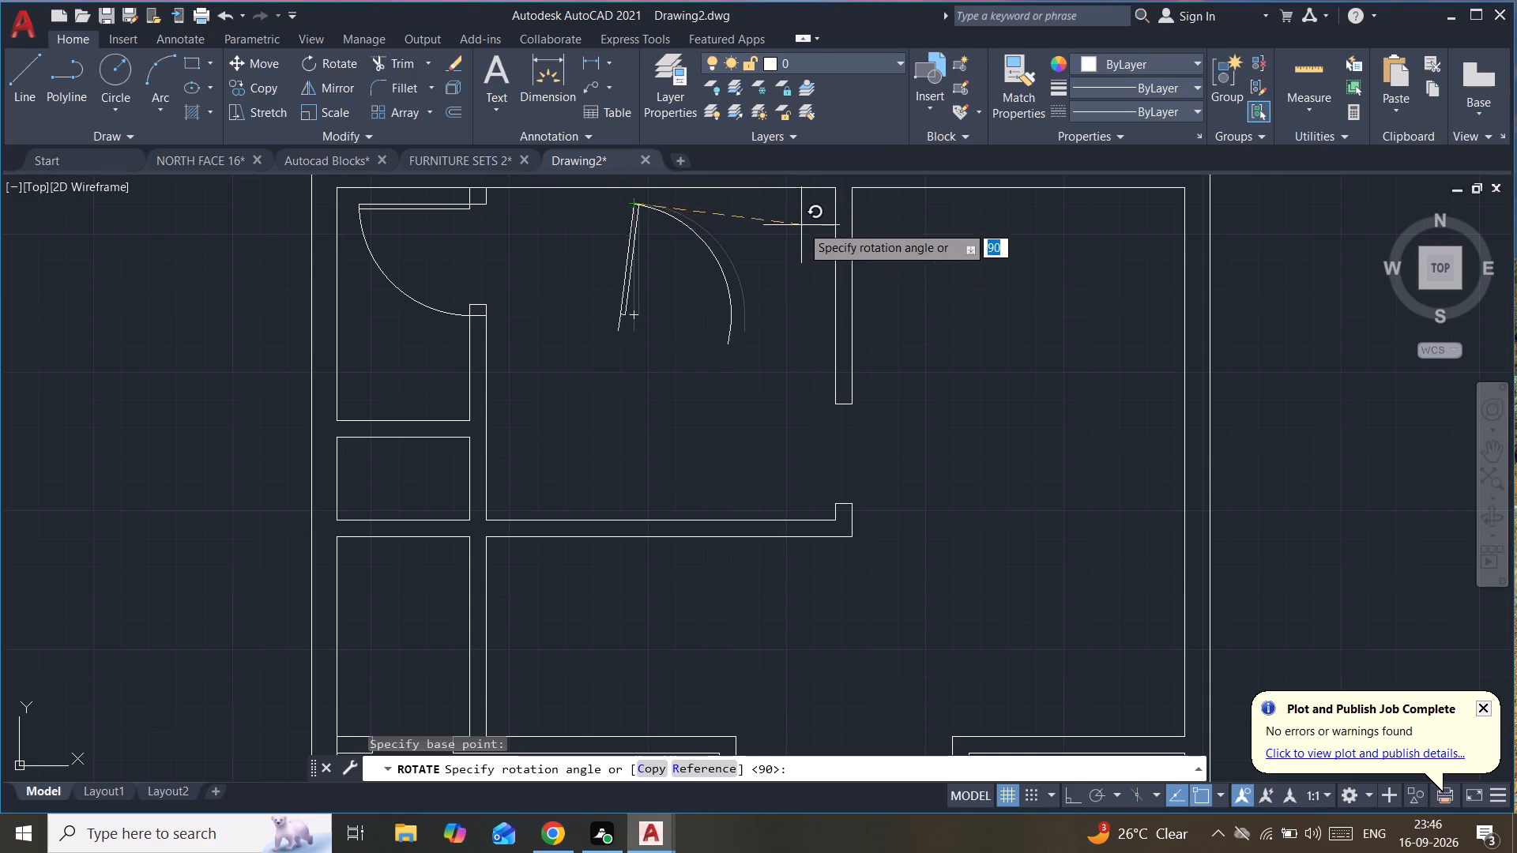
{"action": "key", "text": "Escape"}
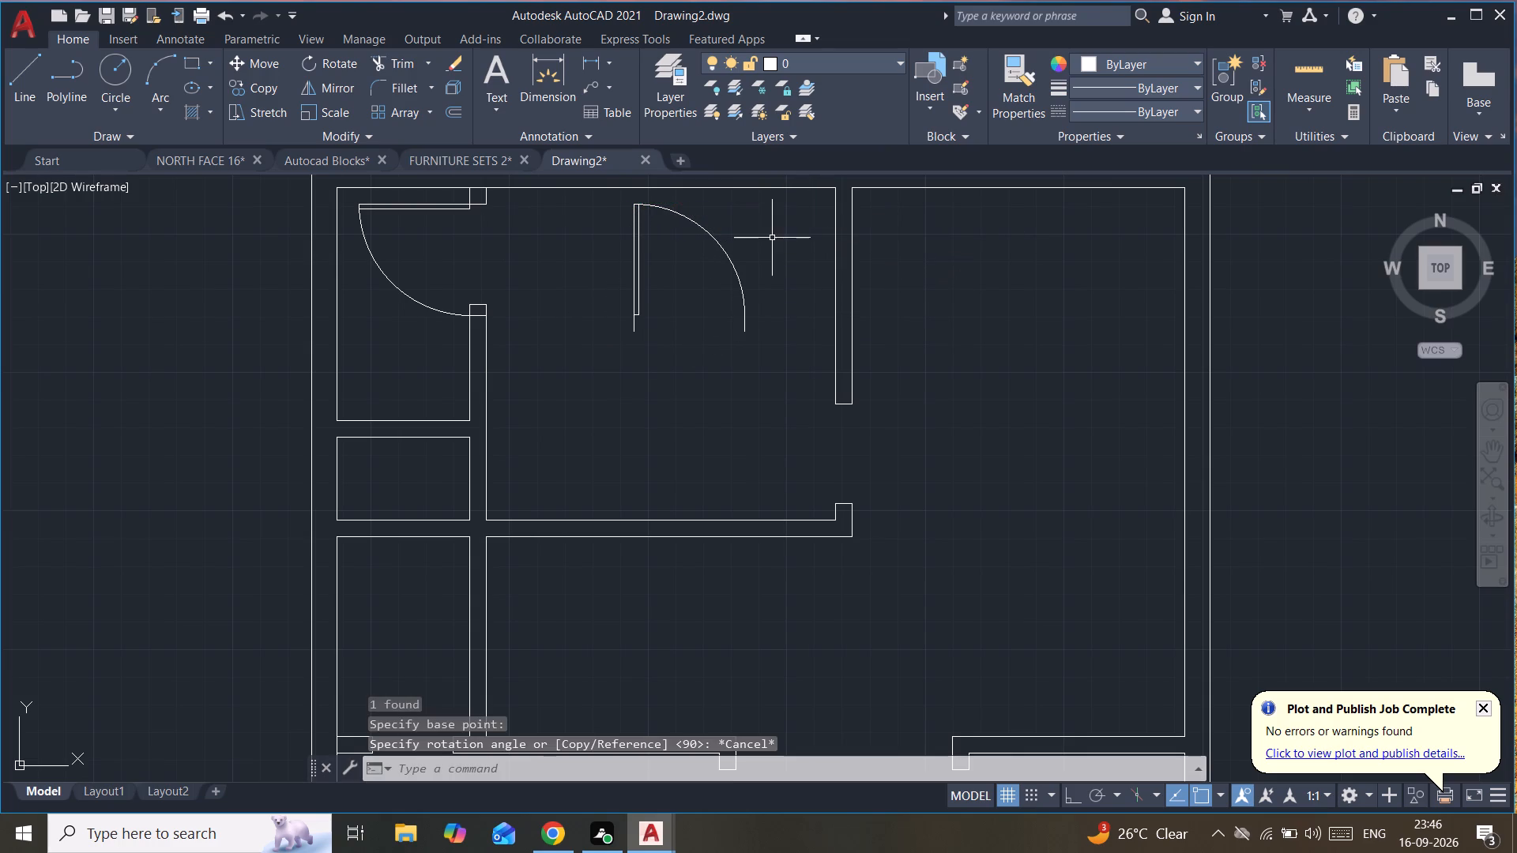
Rotate the new door block 90° counterclockwise about the upper end of its leaf.
{"action": "middle_click_drag", "start_coordinate": [776, 250], "coordinate": [774, 384]}
{"action": "left_click", "coordinate": [693, 355]}
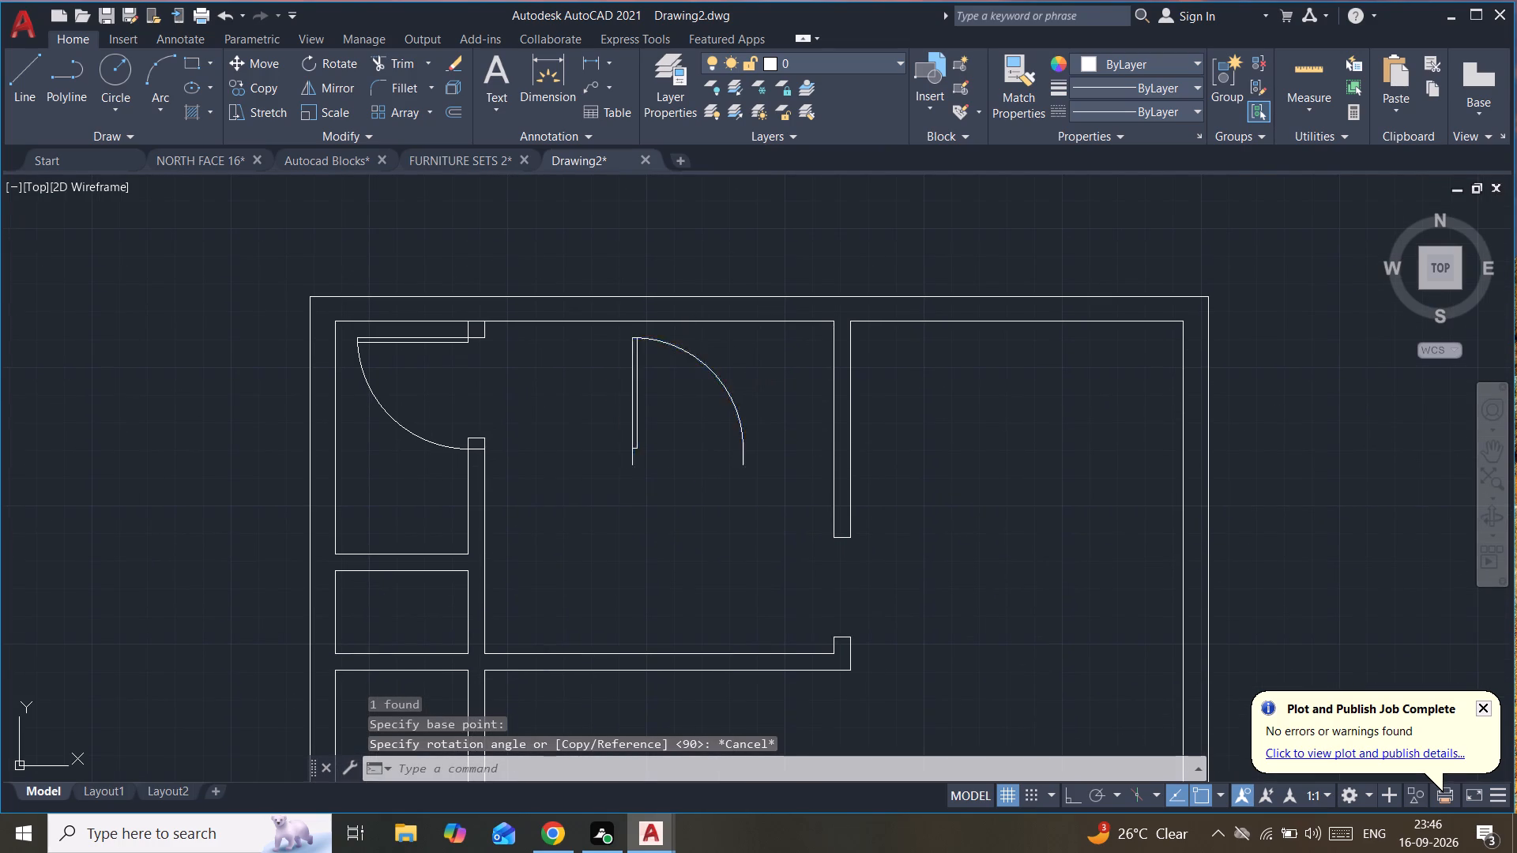
{"action": "left_click_drag", "start_coordinate": [341, 63], "coordinate": [353, 68]}
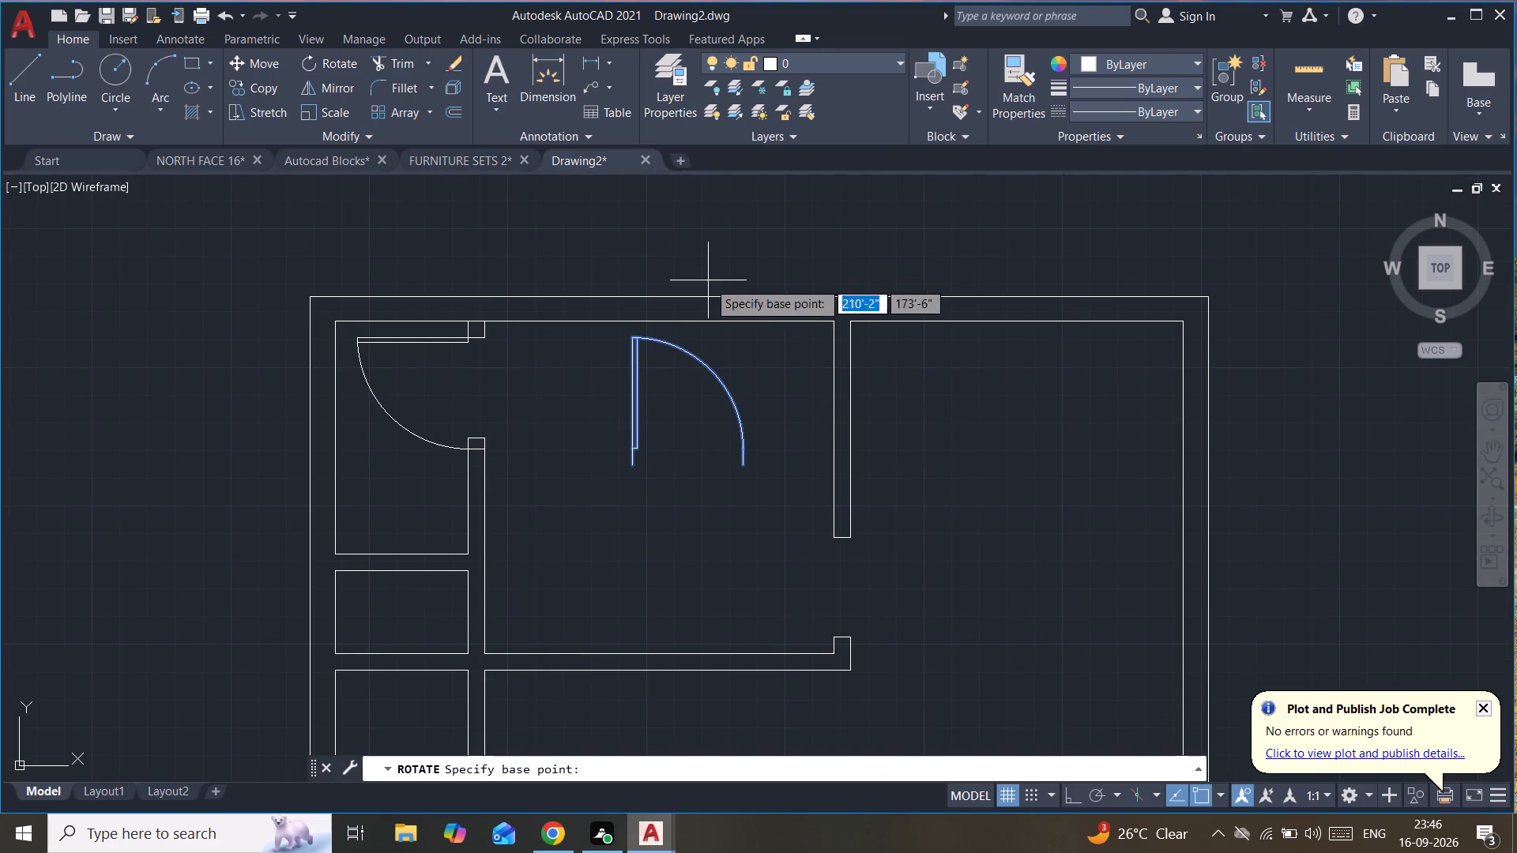
{"action": "left_click", "coordinate": [630, 333]}
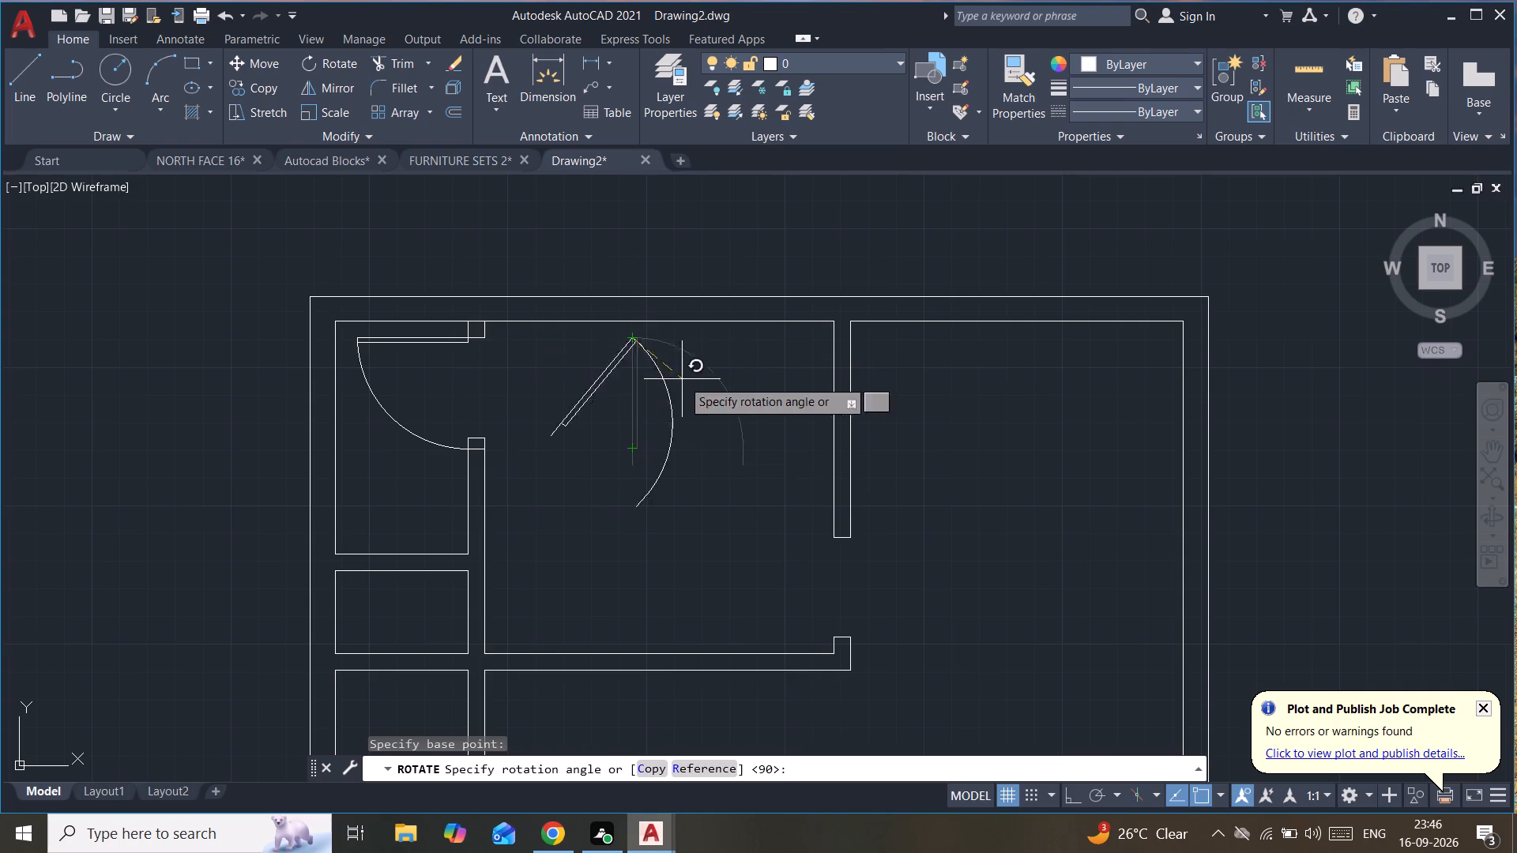
{"action": "left_click", "coordinate": [637, 237]}
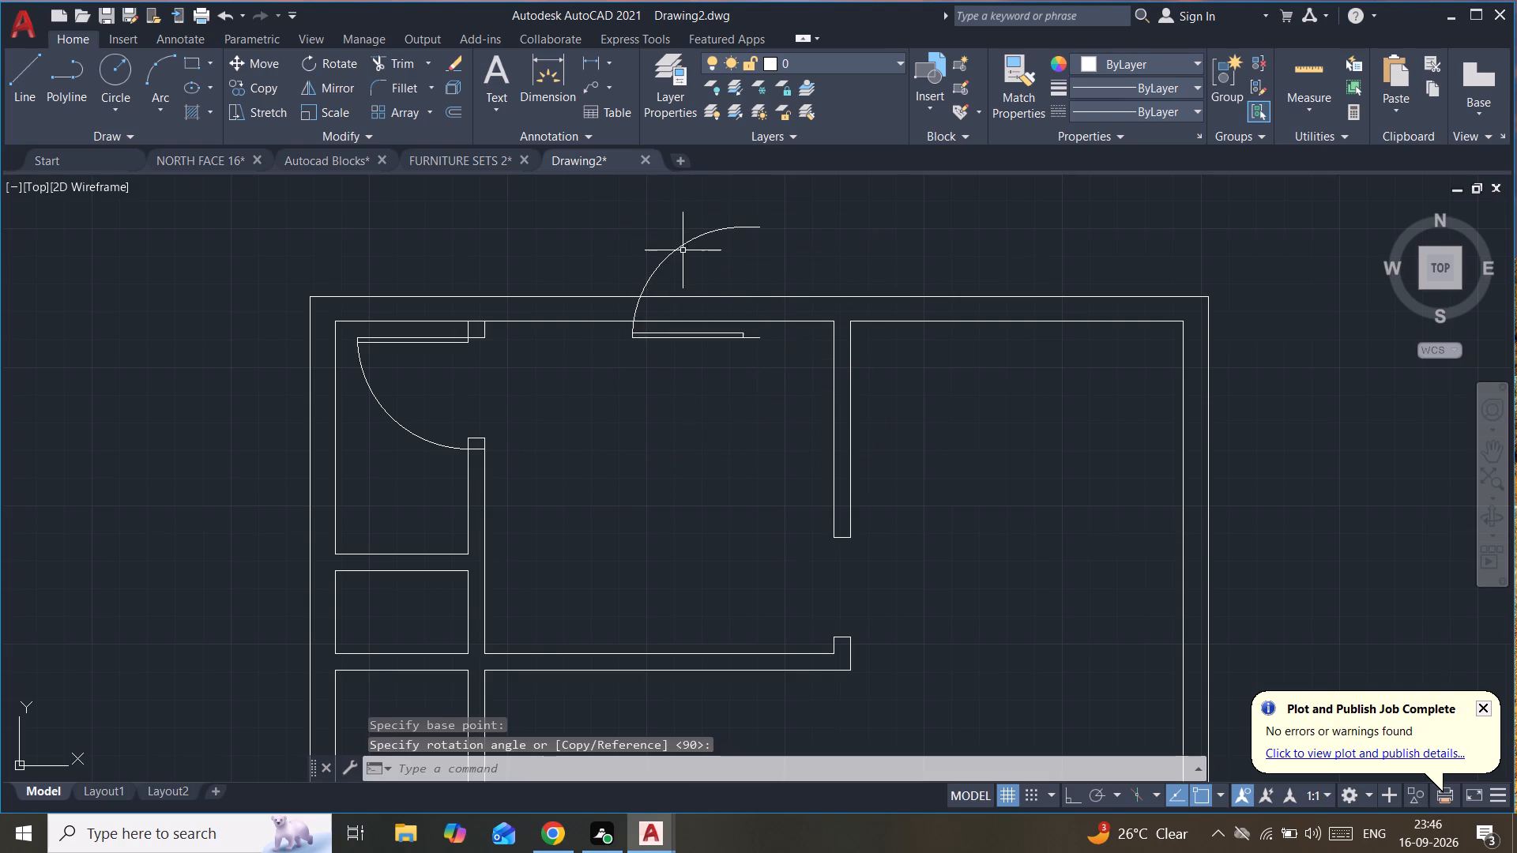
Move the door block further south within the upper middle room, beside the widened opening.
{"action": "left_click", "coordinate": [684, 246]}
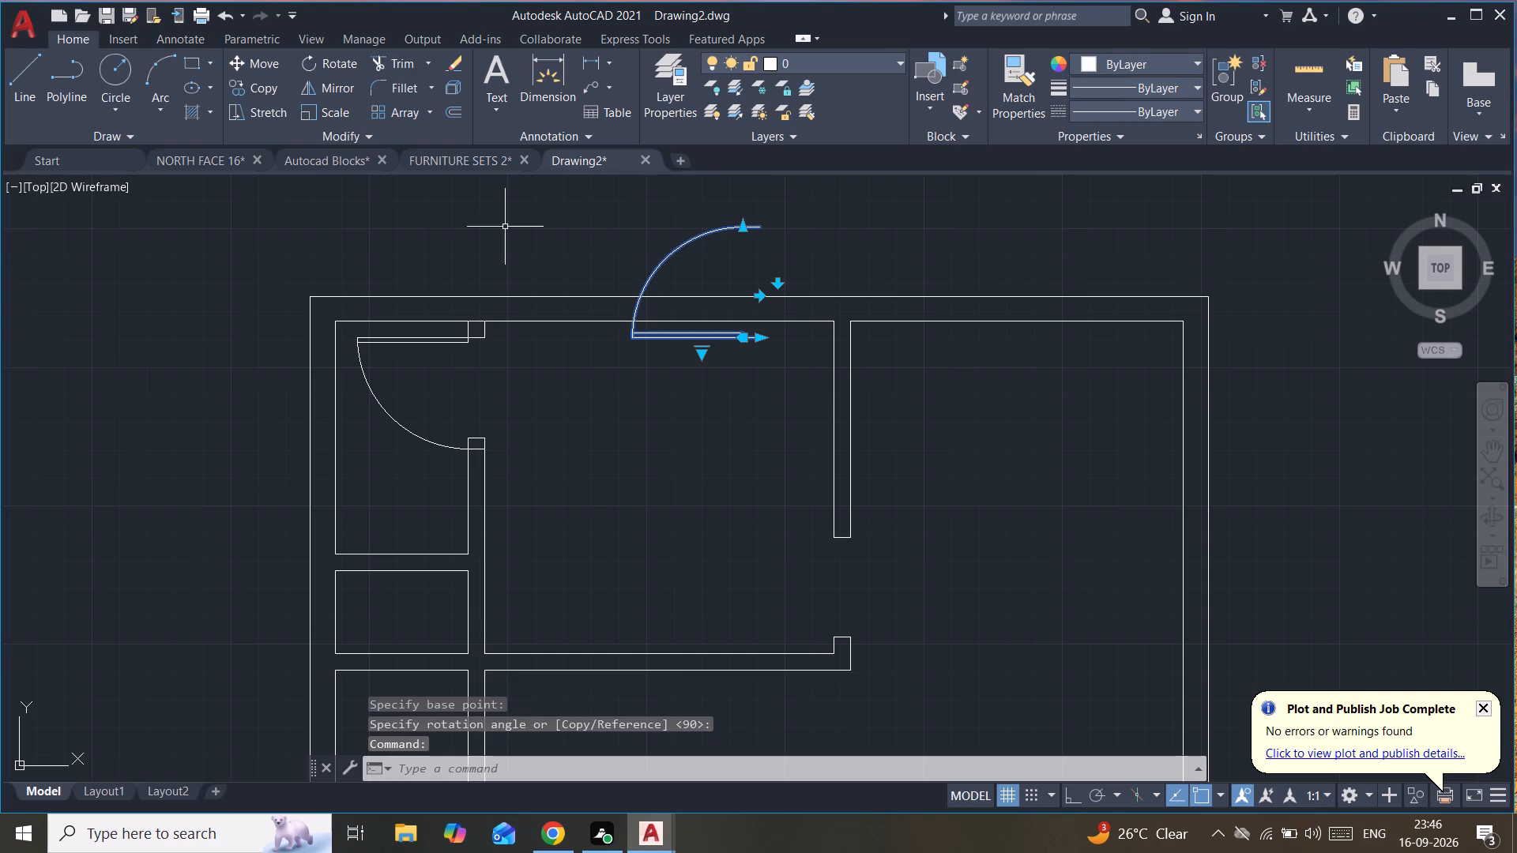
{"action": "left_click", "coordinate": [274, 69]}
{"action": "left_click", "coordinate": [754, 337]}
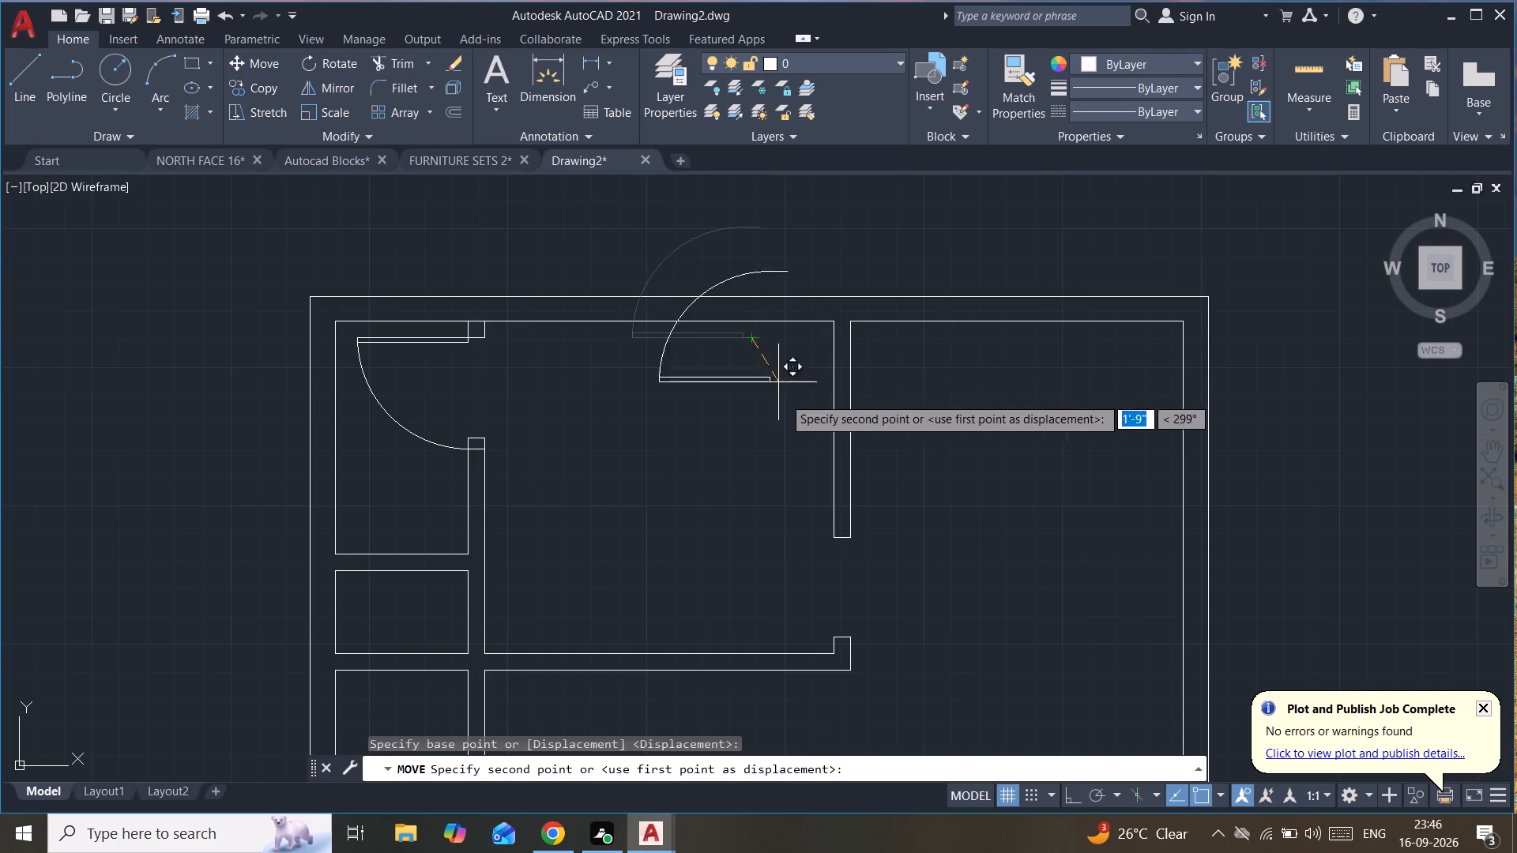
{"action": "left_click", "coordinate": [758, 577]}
Move the door by its jamb-side end point to the northeast corner of the short wall stub below the widened opening.
{"action": "middle_click_drag", "start_coordinate": [751, 569], "coordinate": [732, 383]}
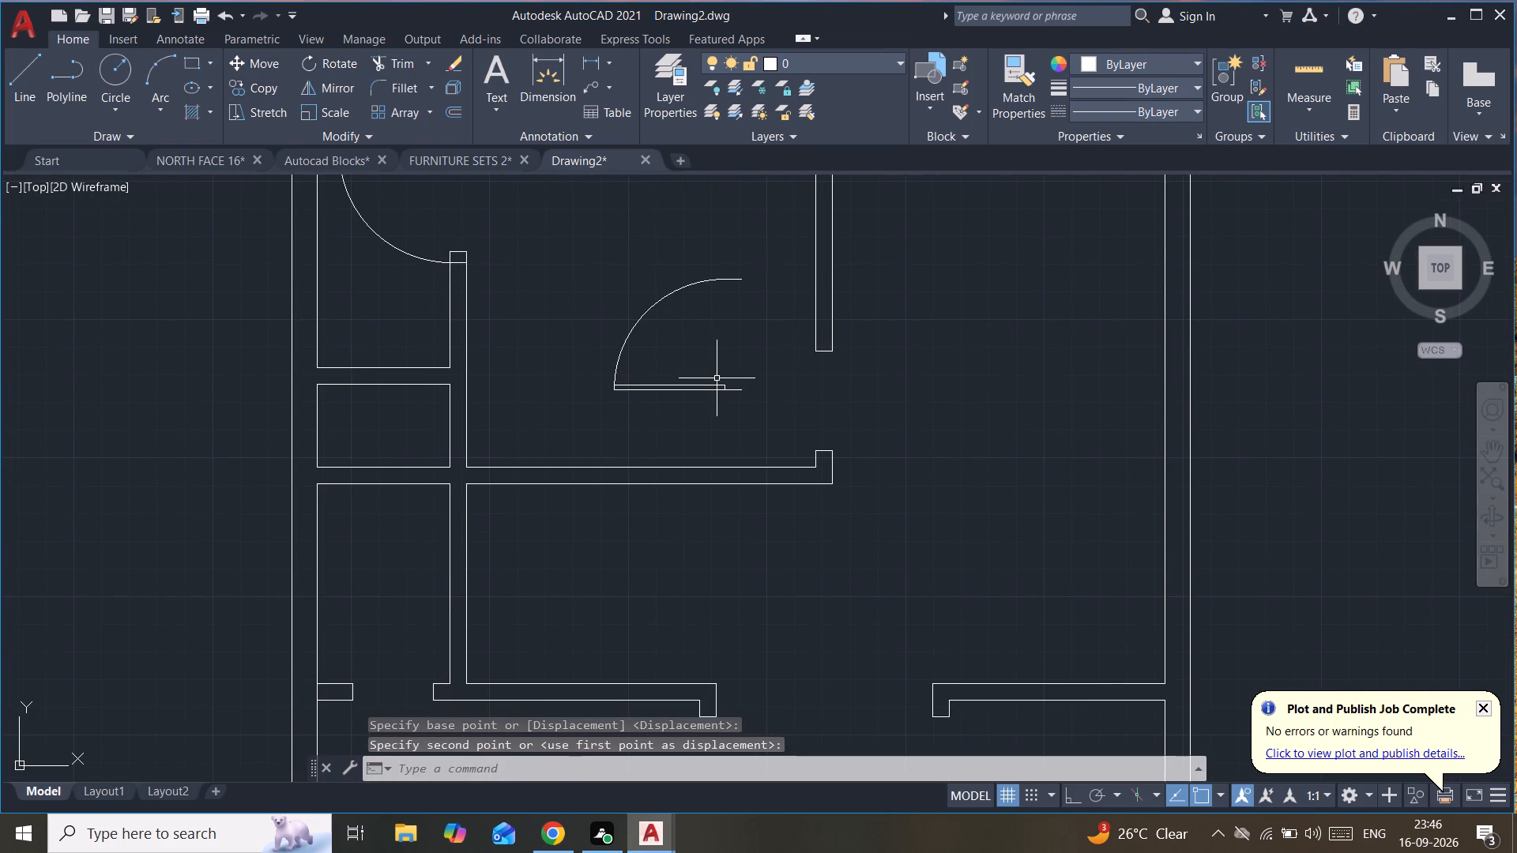
{"action": "left_click", "coordinate": [713, 381]}
{"action": "left_click", "coordinate": [694, 415]}
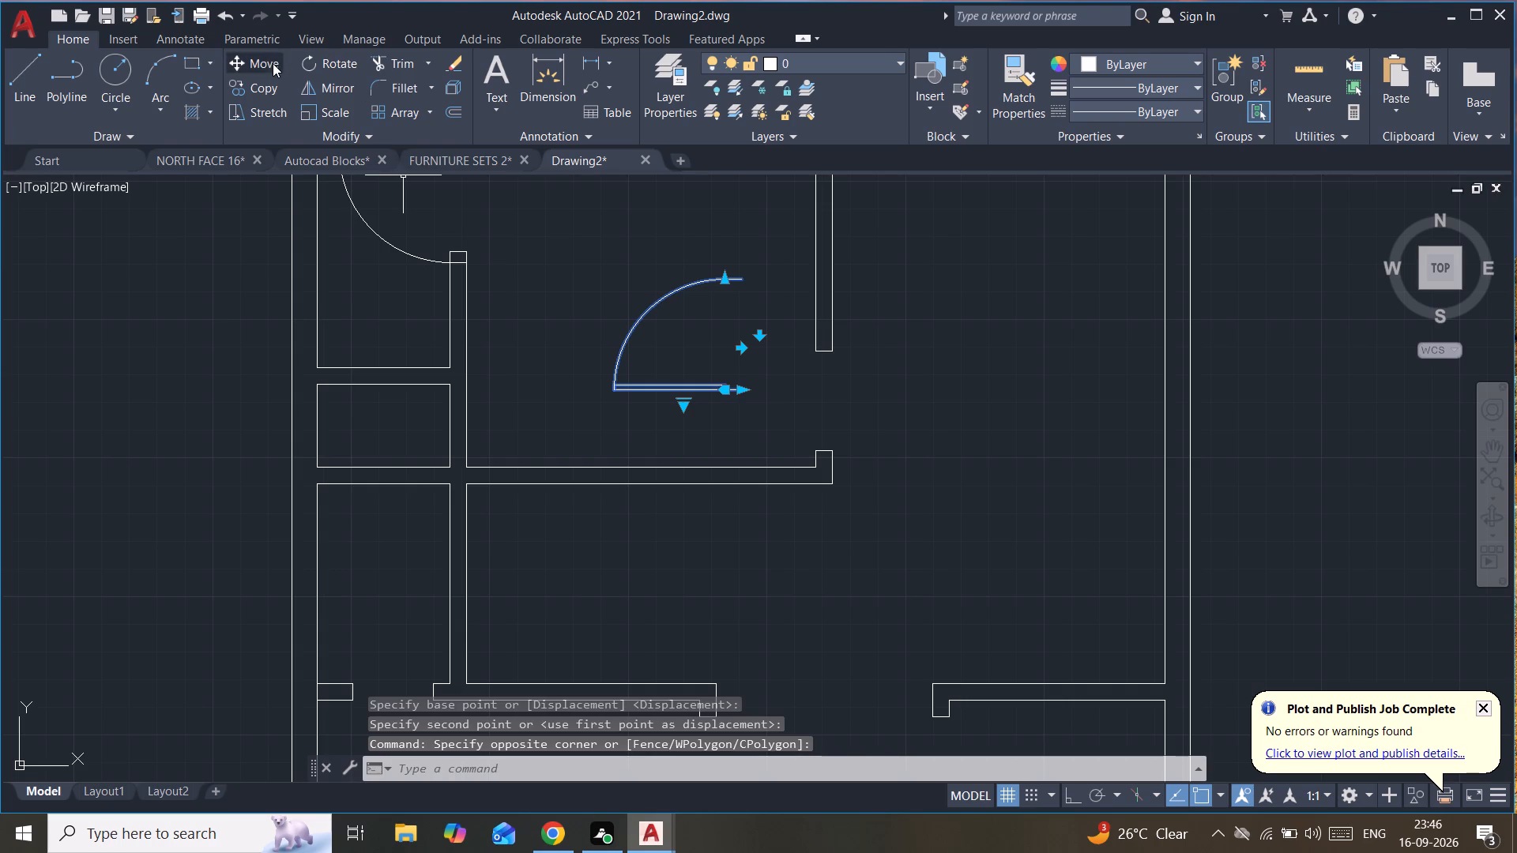
{"action": "left_click", "coordinate": [273, 63]}
{"action": "left_click", "coordinate": [741, 392]}
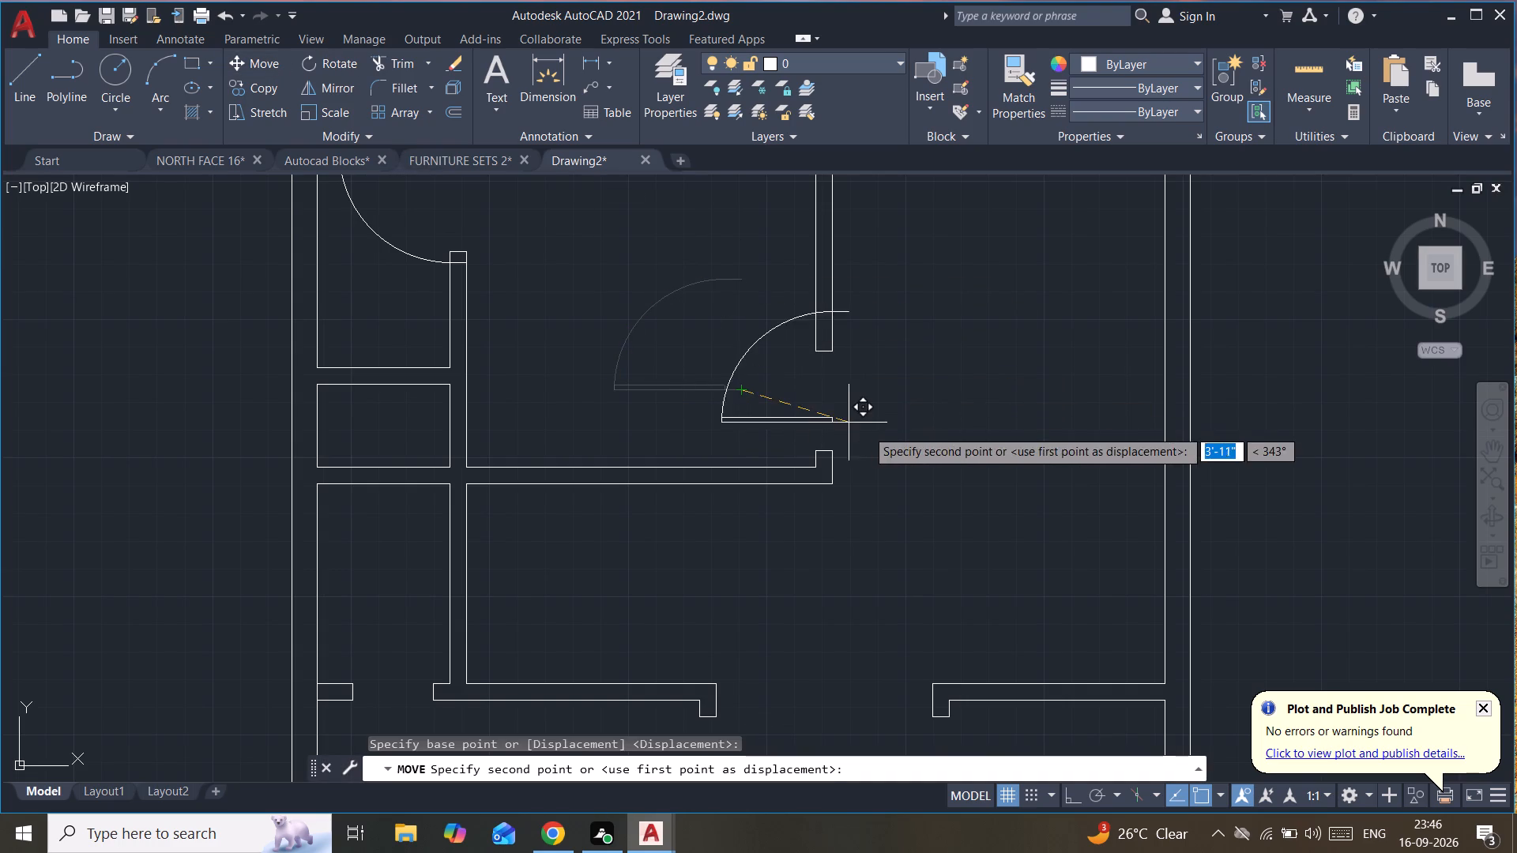
{"action": "left_click", "coordinate": [832, 451]}
Copy the upper middle room's door to the empty area west of the floor plan.
{"action": "scroll", "coordinate": [844, 445], "scroll_direction": "down", "scroll_amount": 1}
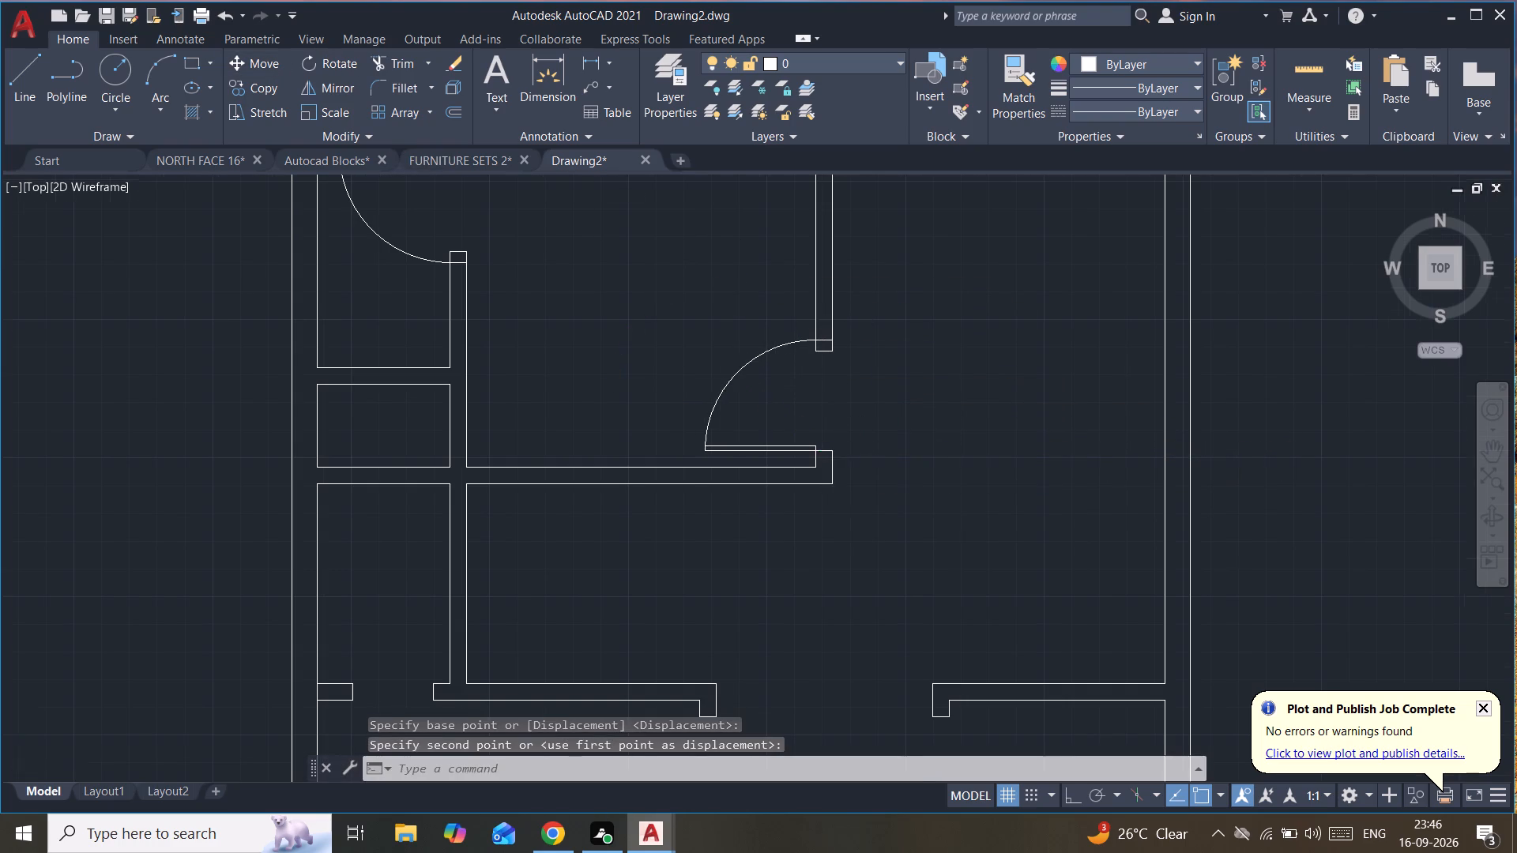
{"action": "scroll", "coordinate": [844, 445], "scroll_direction": "down", "scroll_amount": 1}
{"action": "middle_click_drag", "start_coordinate": [898, 399], "coordinate": [892, 300]}
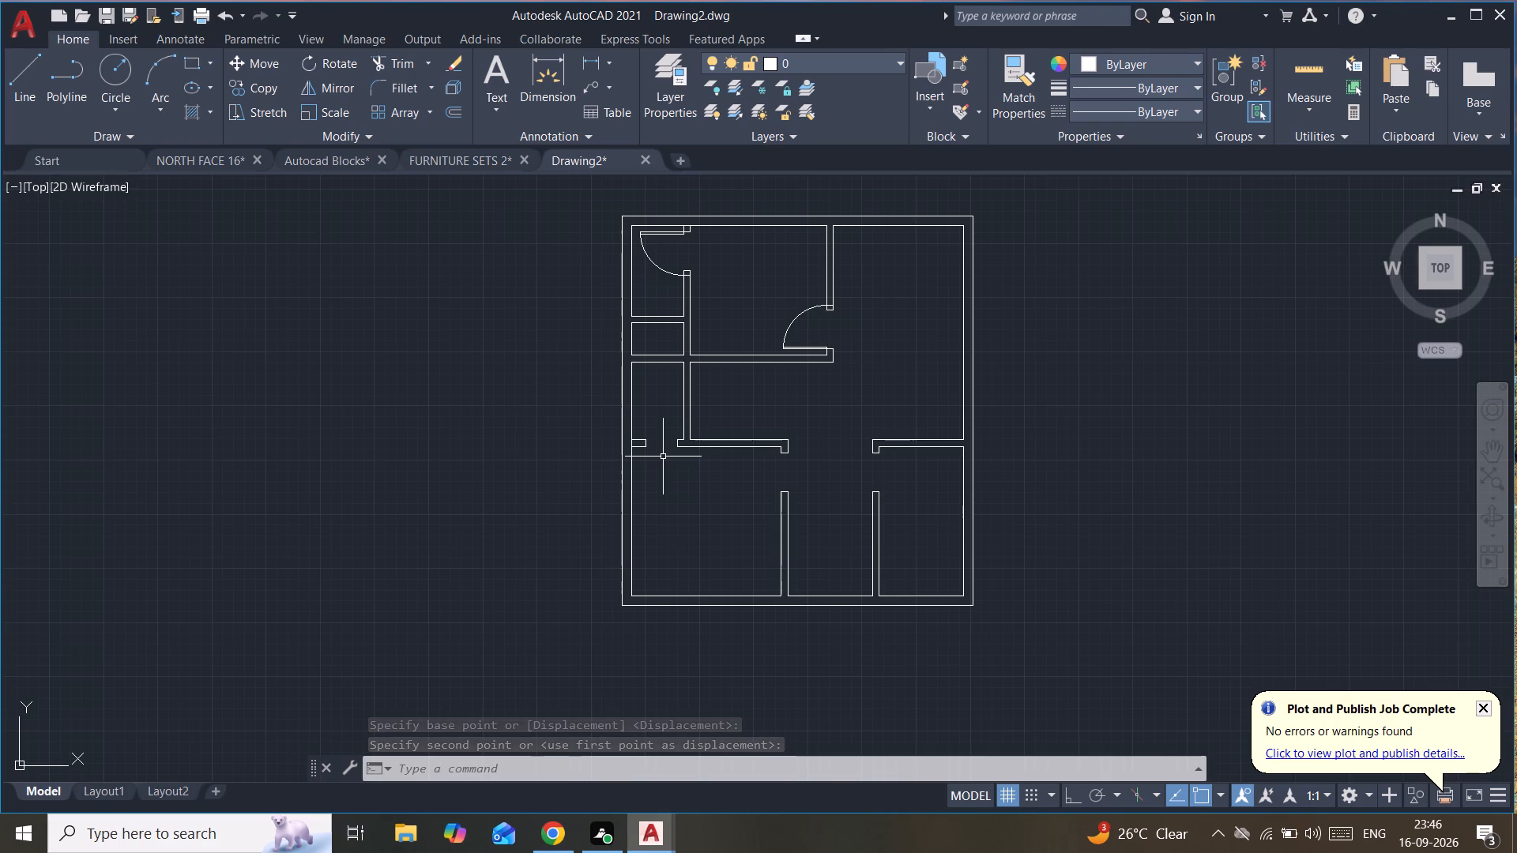
{"action": "scroll", "coordinate": [663, 457], "scroll_direction": "up", "scroll_amount": 1}
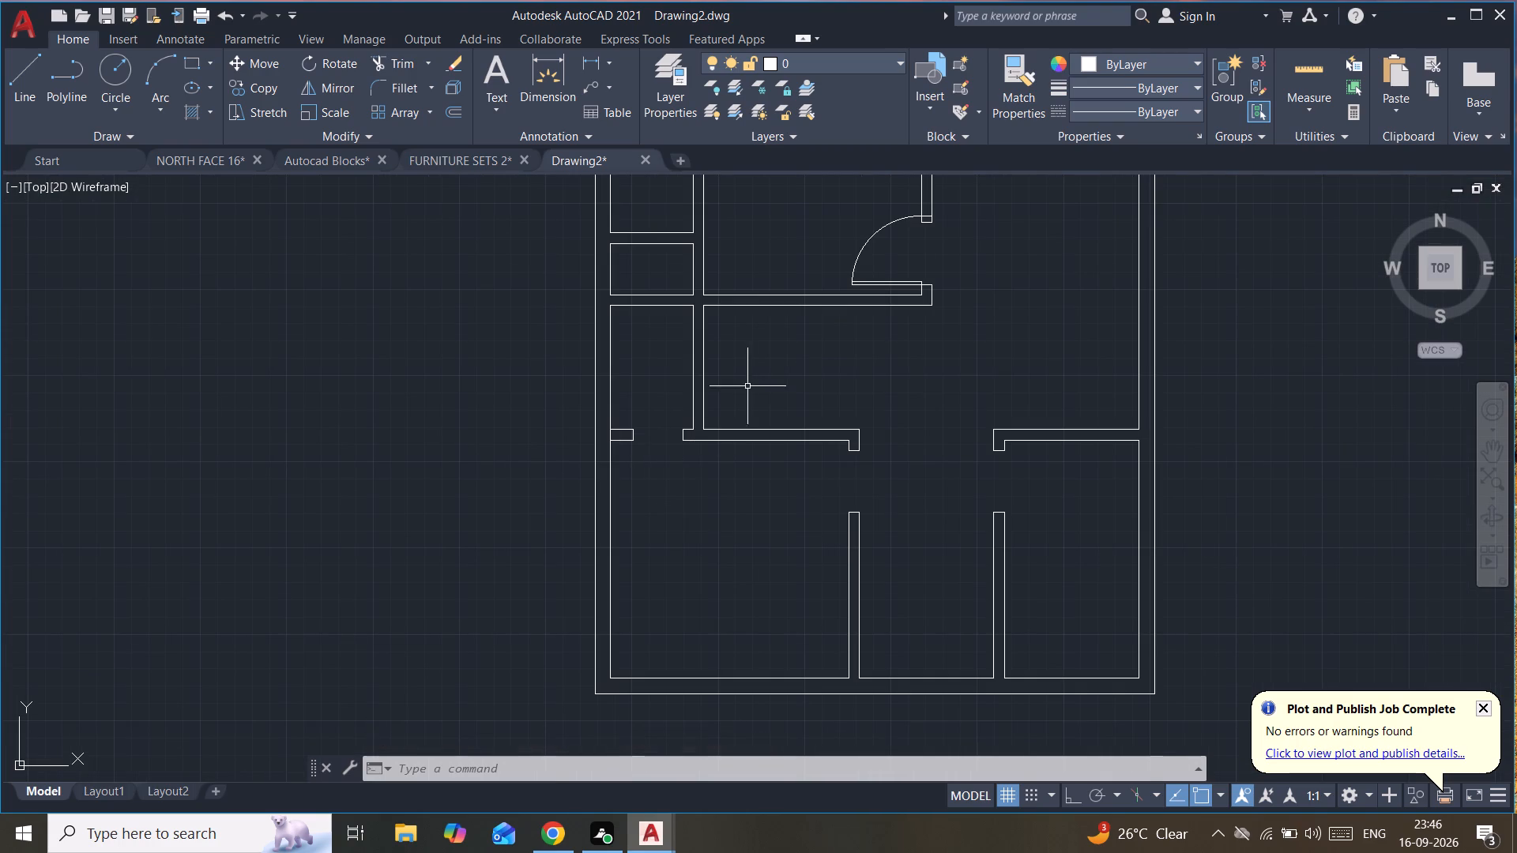
{"action": "scroll", "coordinate": [815, 340], "scroll_direction": "down", "scroll_amount": 1}
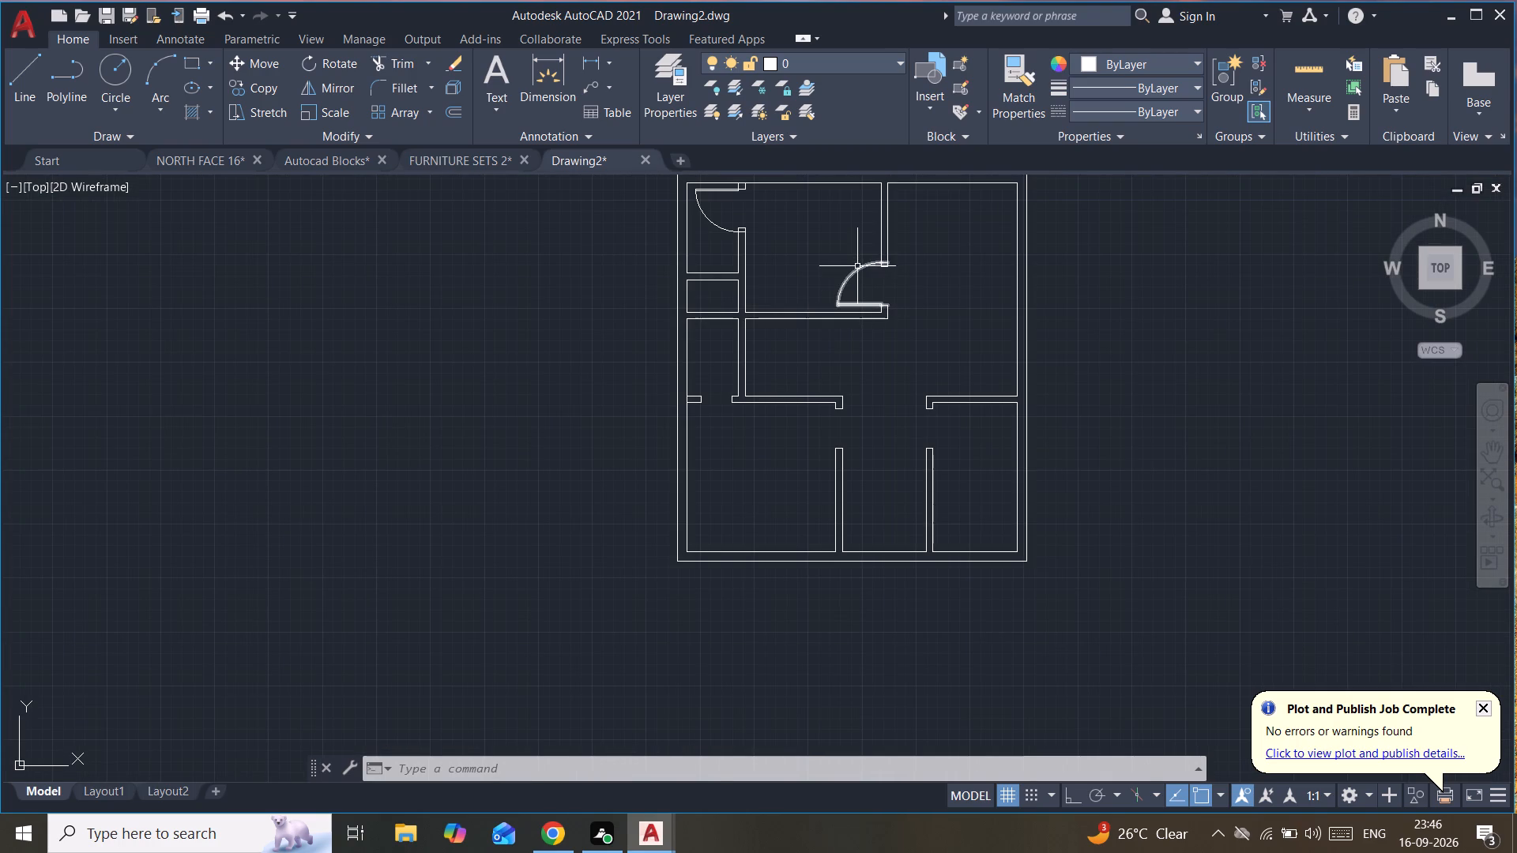
{"action": "left_click", "coordinate": [858, 267]}
{"action": "left_click", "coordinate": [259, 87]}
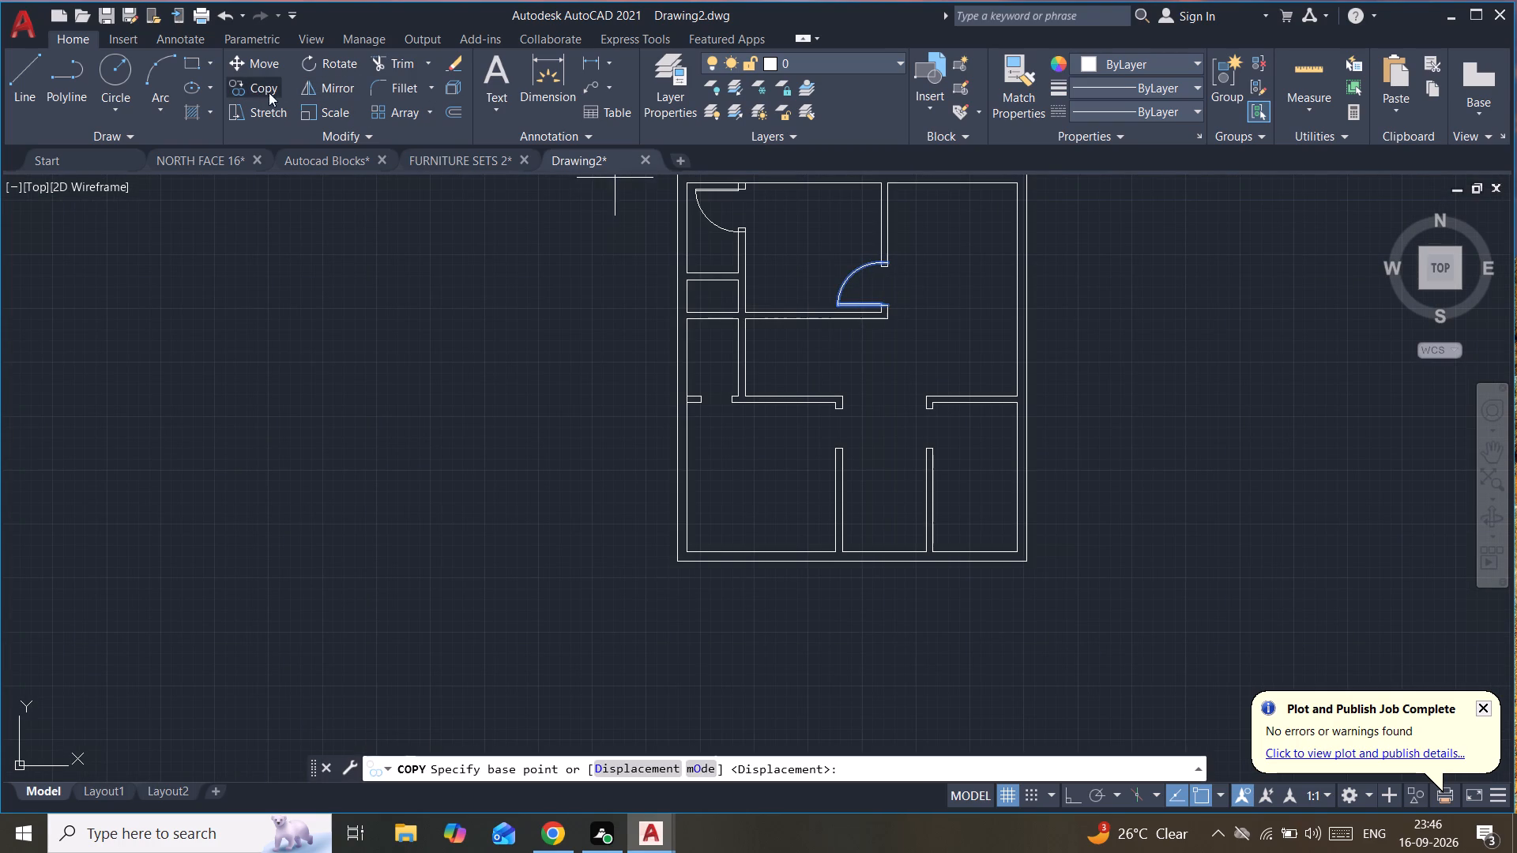
{"action": "left_click", "coordinate": [875, 283]}
{"action": "left_click", "coordinate": [544, 361]}
{"action": "key", "text": "Escape"}
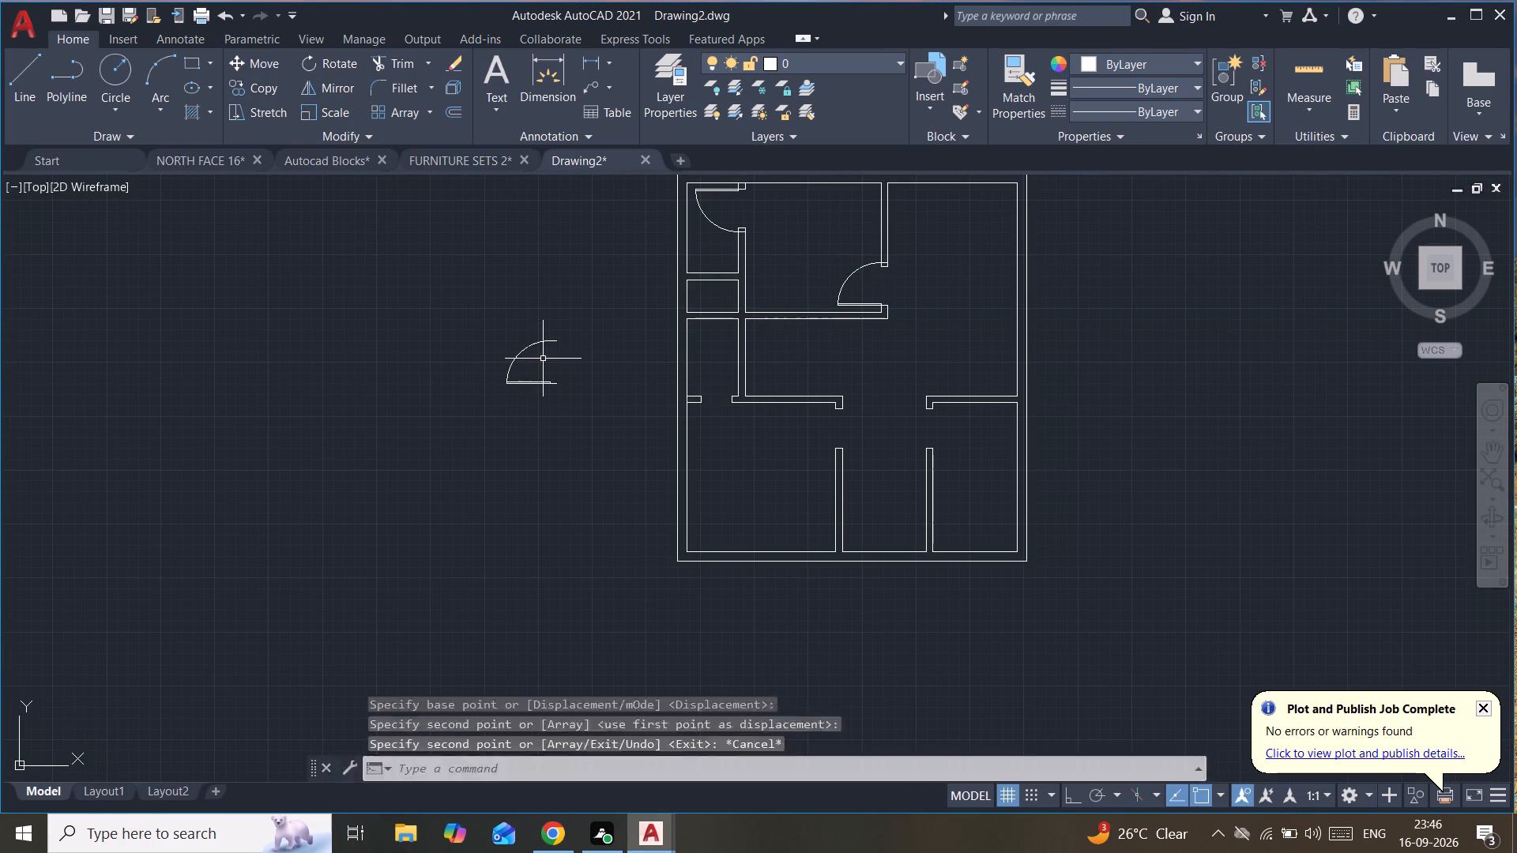
Rotate the door copy west of the floor plan 90° clockwise about the west end of its leaf.
{"action": "left_click", "coordinate": [544, 342]}
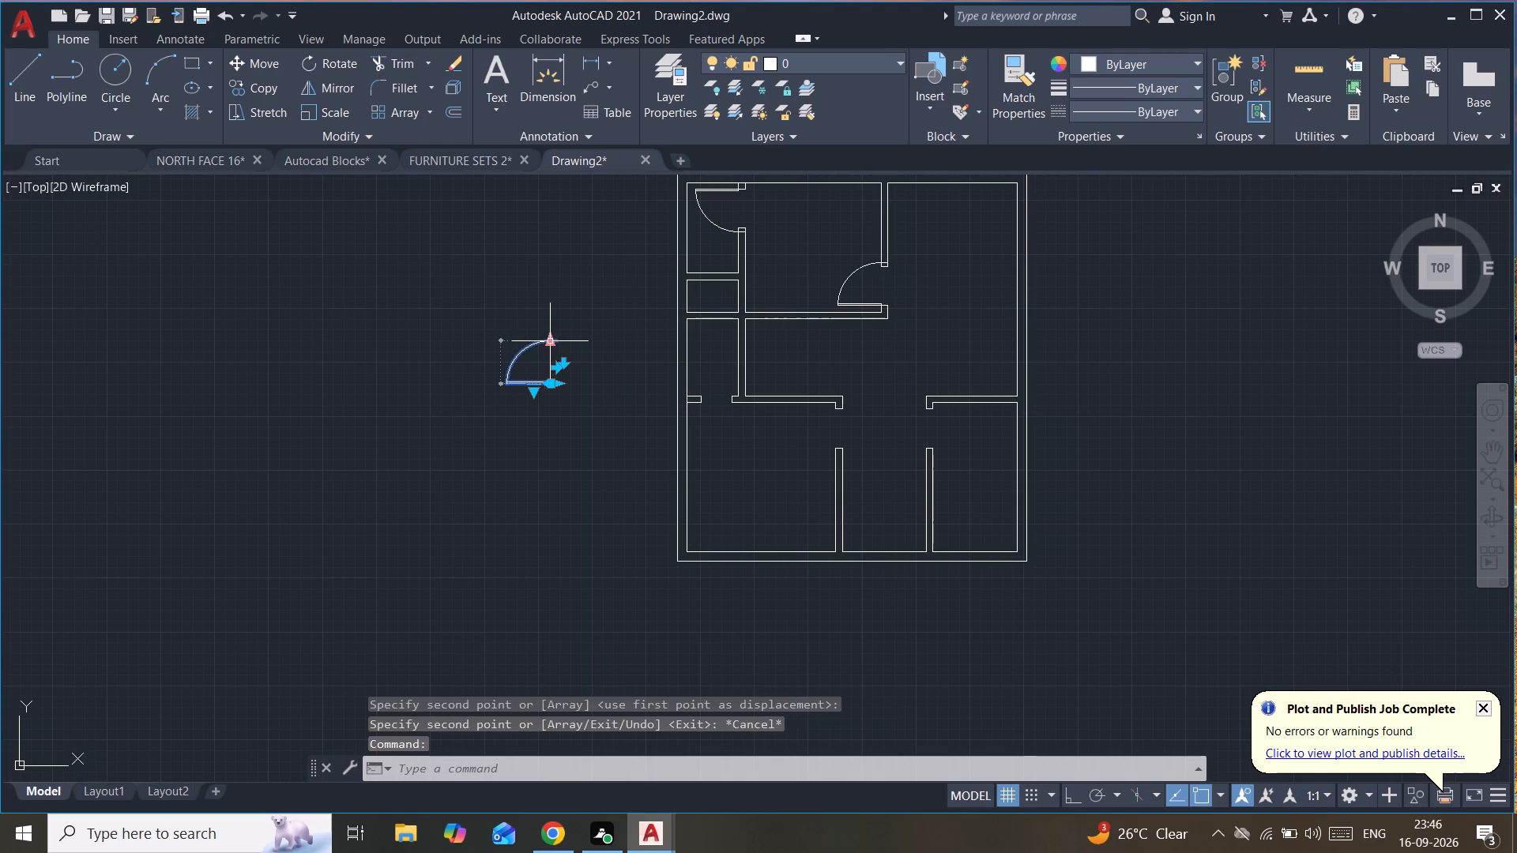
{"action": "left_click", "coordinate": [344, 62]}
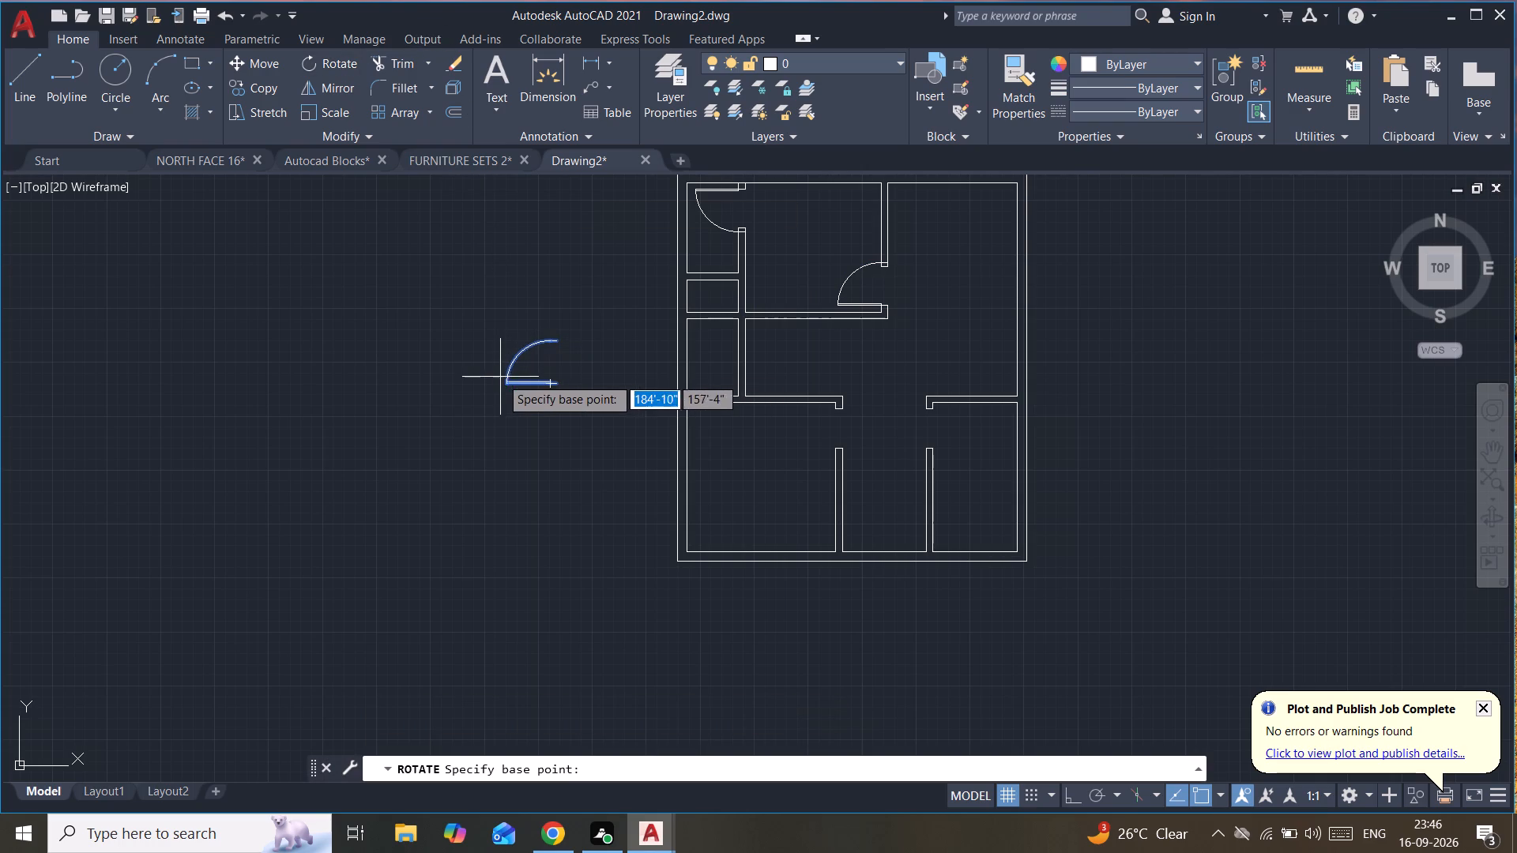
{"action": "left_click", "coordinate": [508, 382]}
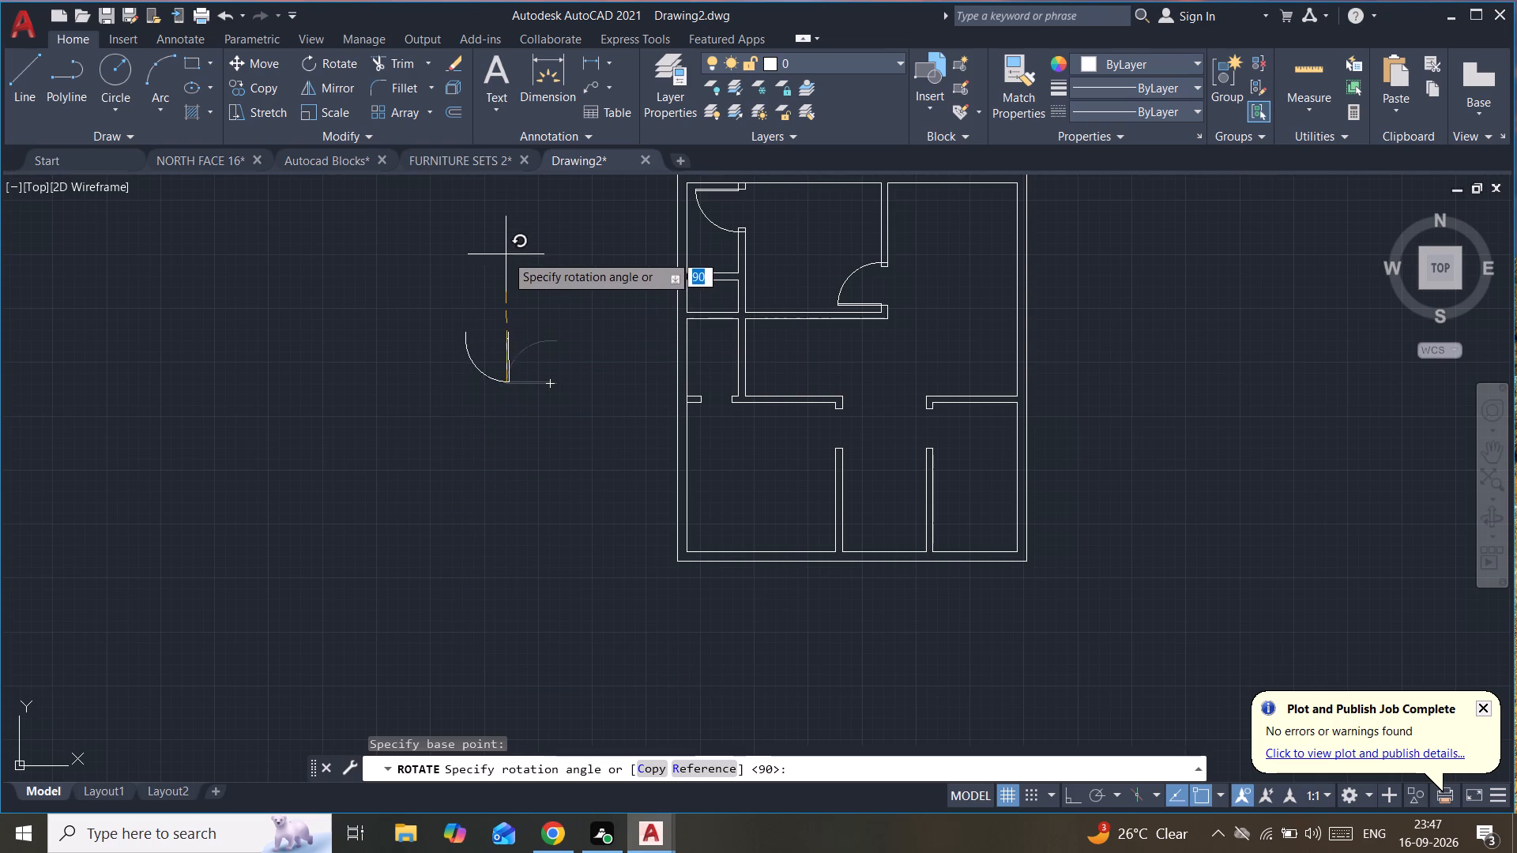
{"action": "key", "text": "F8"}
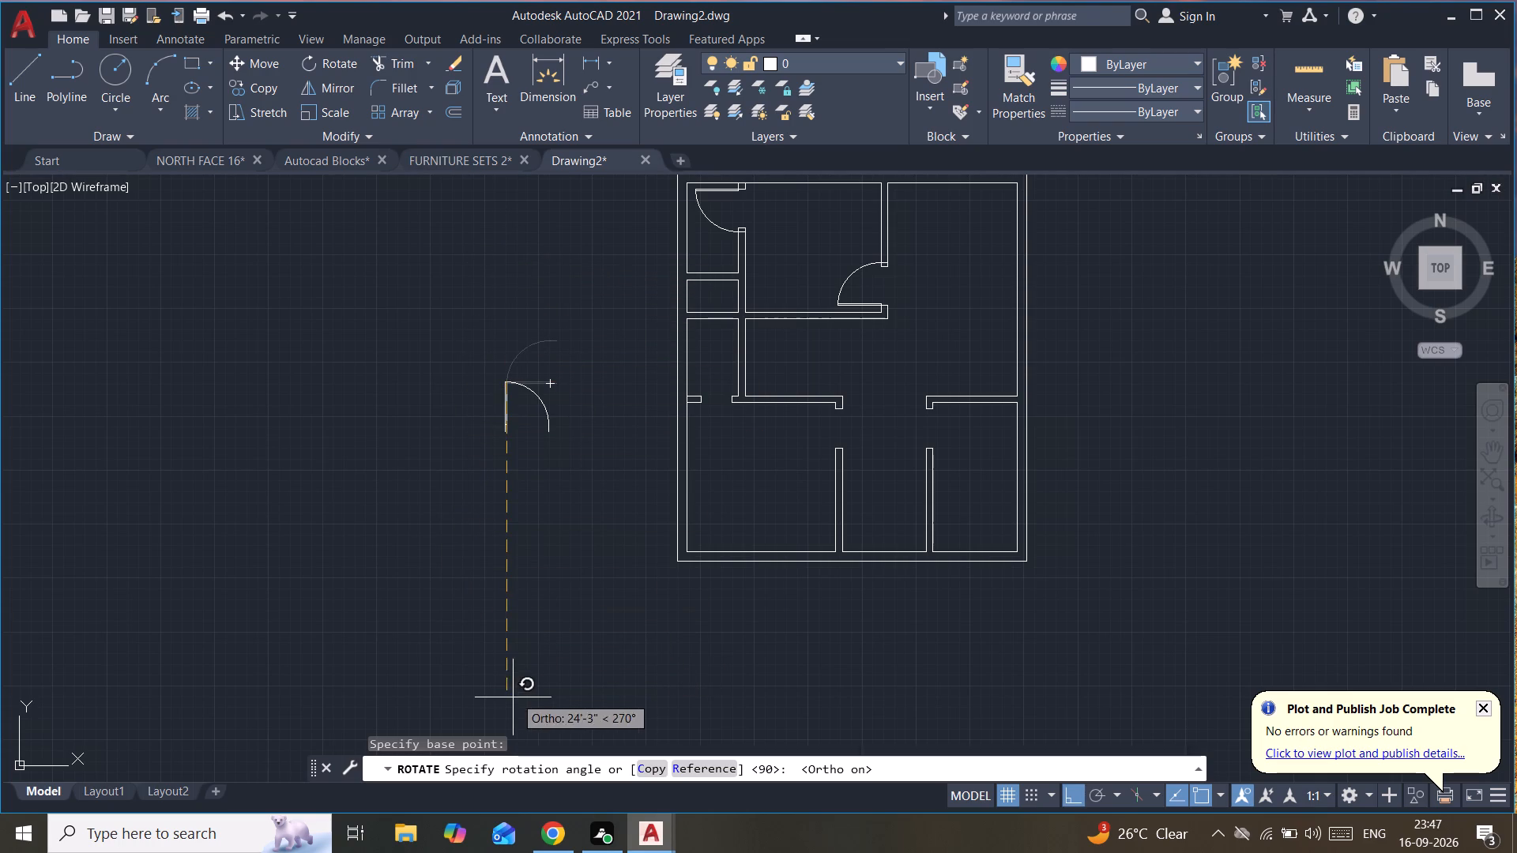
{"action": "left_click", "coordinate": [510, 708]}
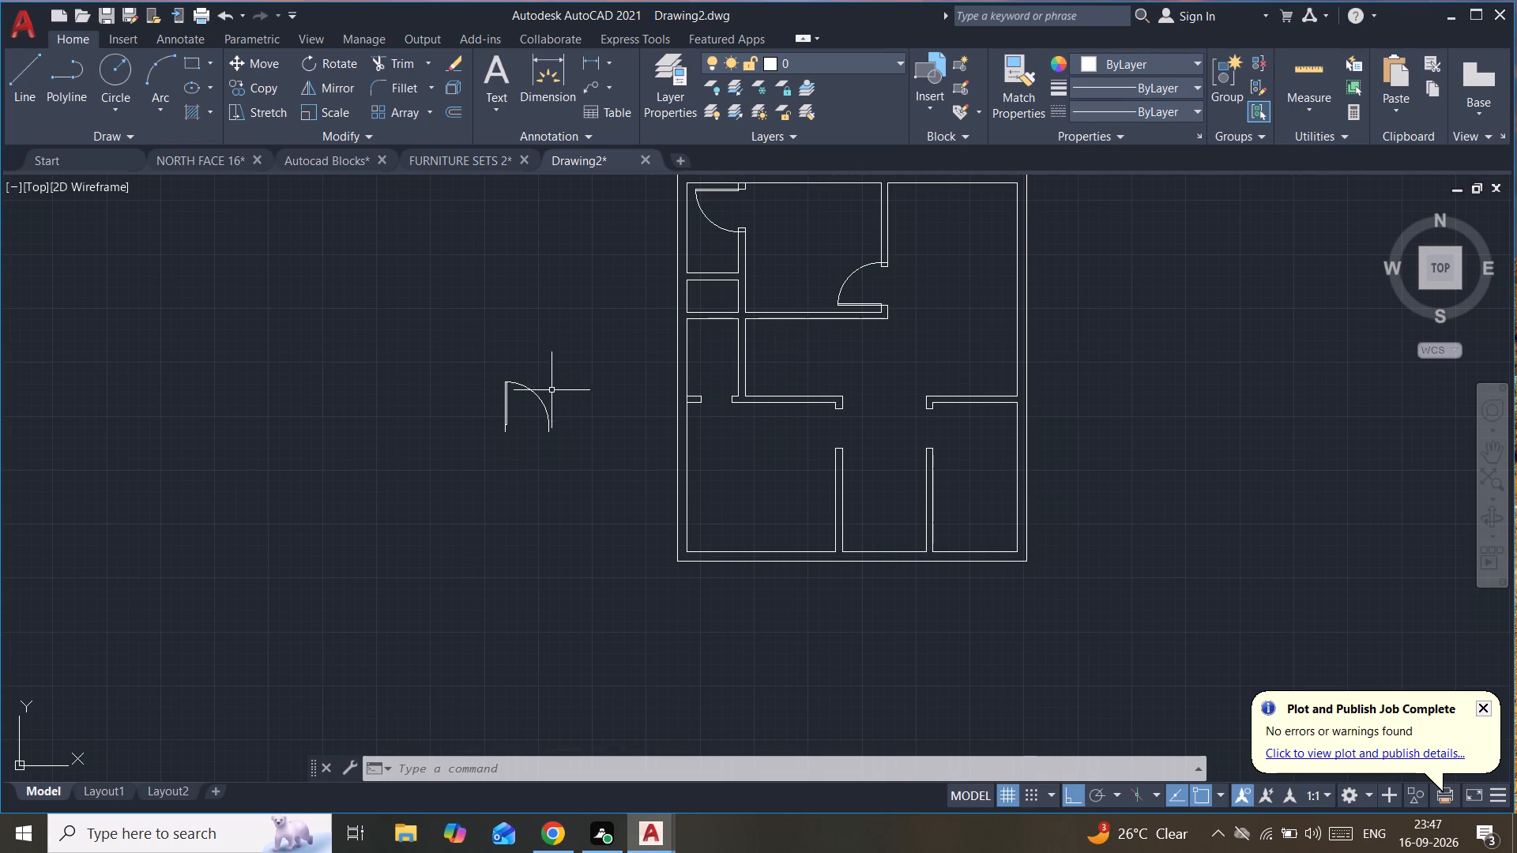
Flip the rotated door copy so its leaf is on the east side and its swing arc on the west.
{"action": "left_click", "coordinate": [508, 396]}
{"action": "scroll", "coordinate": [529, 430], "scroll_direction": "up", "scroll_amount": 2}
{"action": "left_click", "coordinate": [519, 452]}
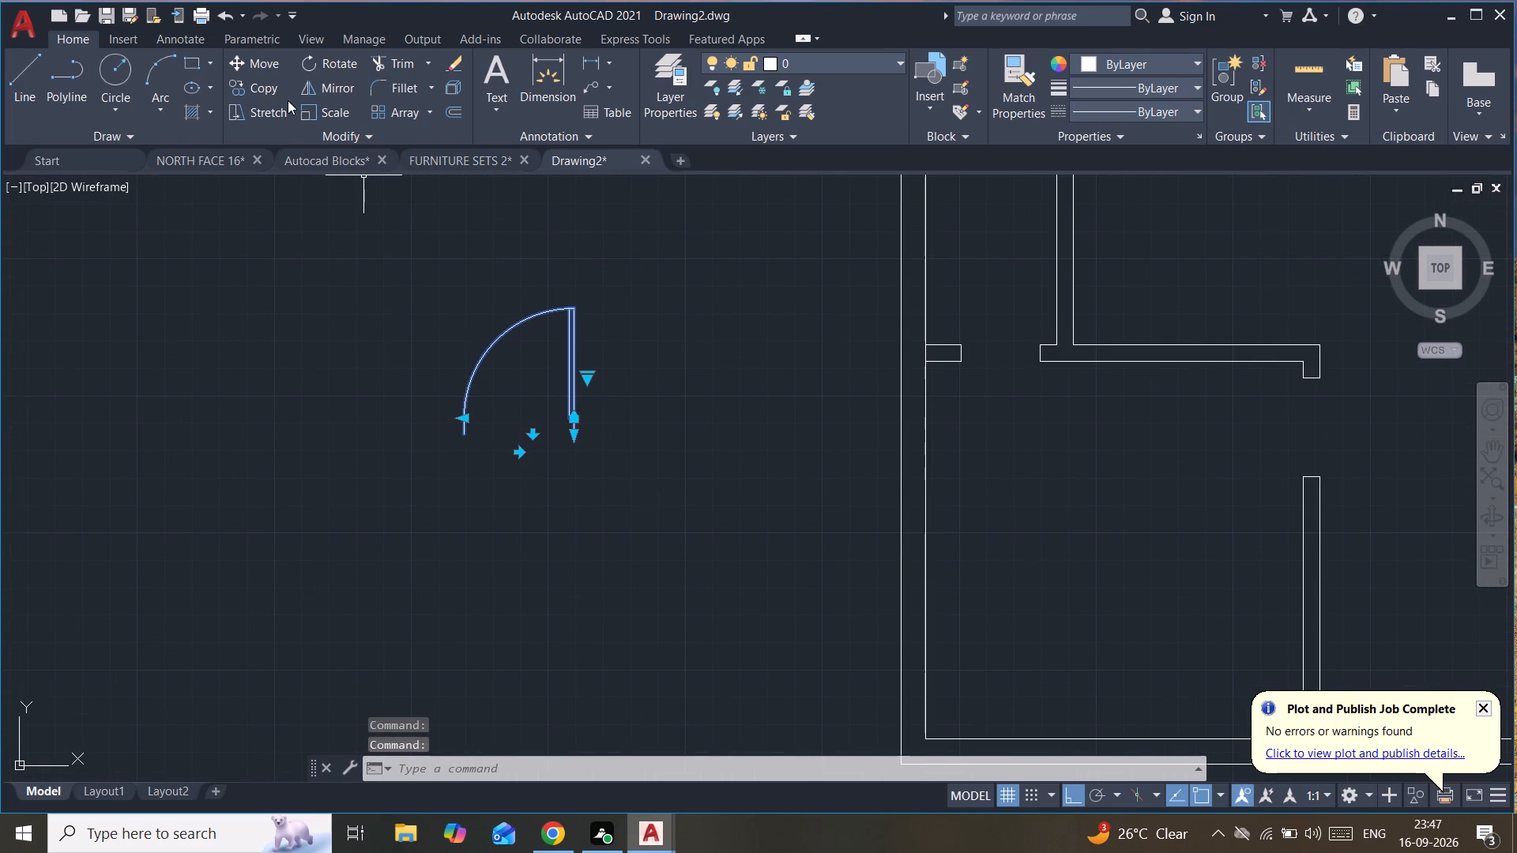
Copy the flipped door by its leaf's lower end point to the southwest corner of the wall end east of the narrow west room's opening.
{"action": "left_click_drag", "start_coordinate": [262, 89], "coordinate": [262, 96]}
{"action": "left_click", "coordinate": [577, 433]}
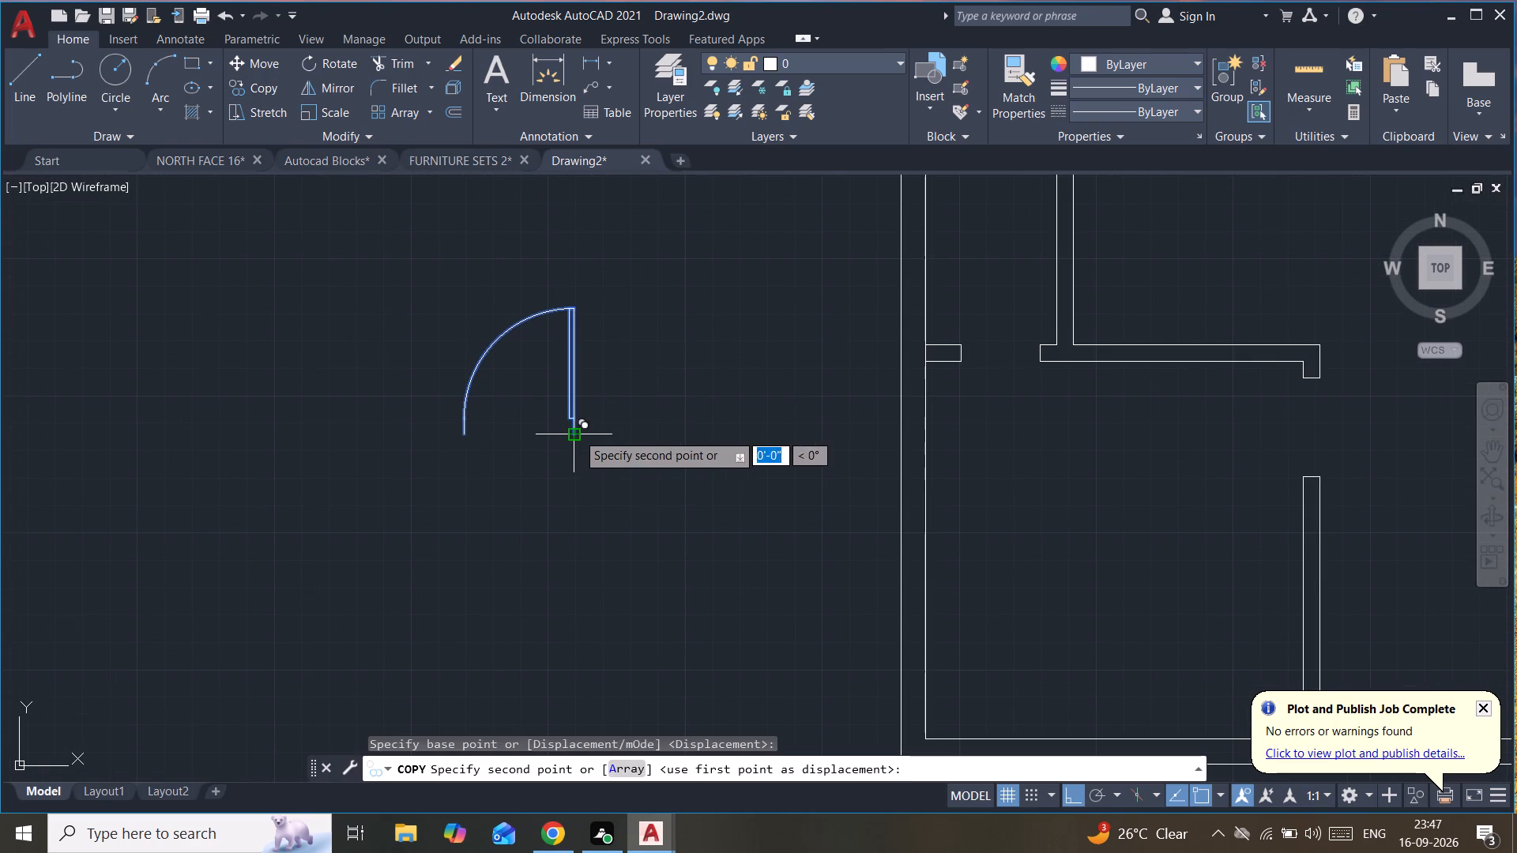
{"action": "scroll", "coordinate": [972, 398], "scroll_direction": "down", "scroll_amount": 2}
{"action": "middle_click_drag", "start_coordinate": [986, 412], "coordinate": [963, 404]}
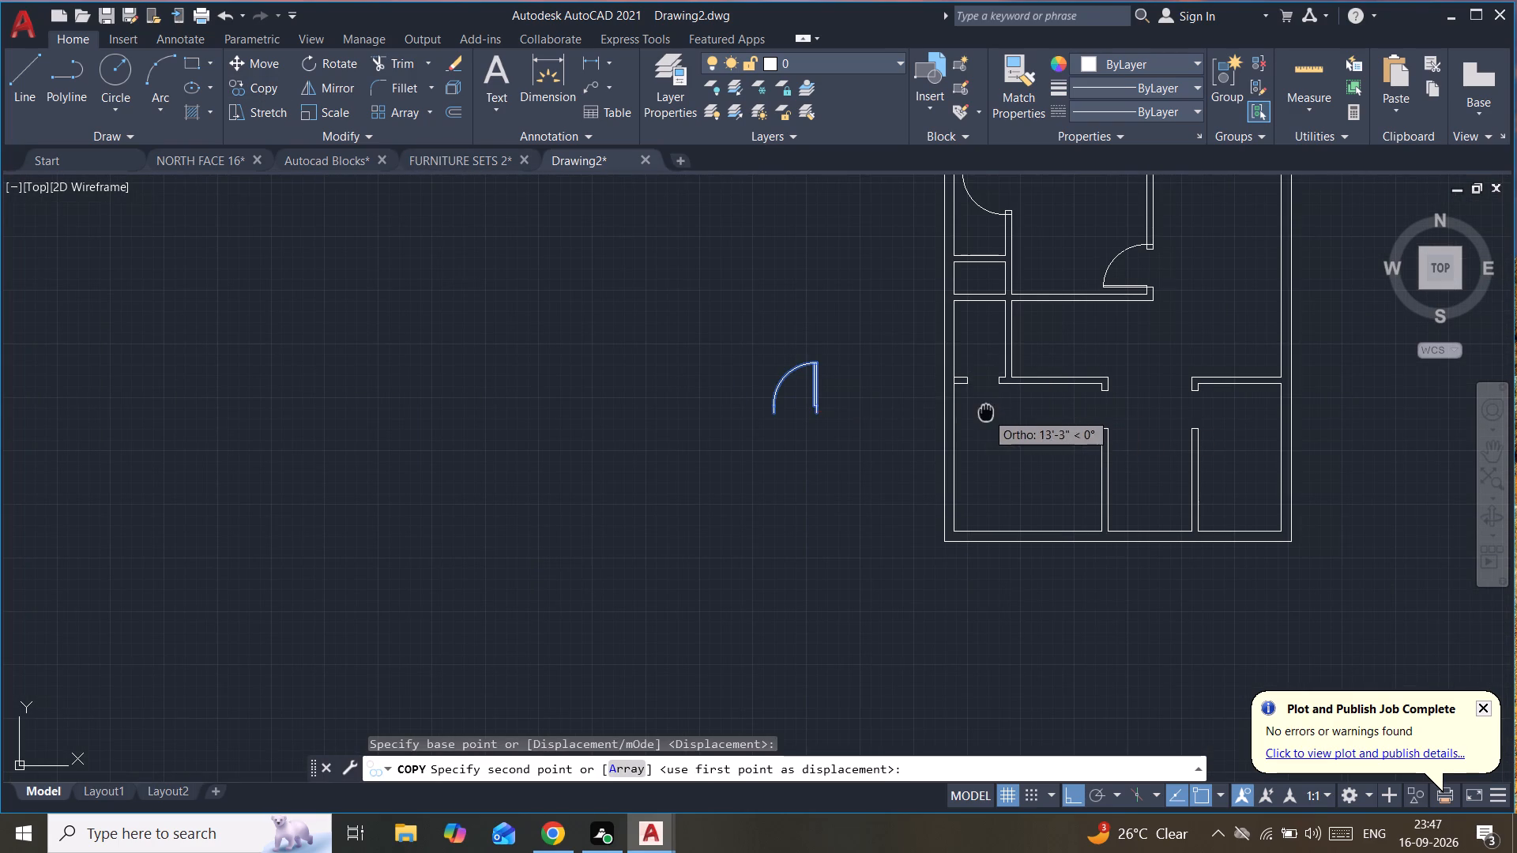
{"action": "middle_click_drag", "start_coordinate": [963, 404], "coordinate": [632, 343]}
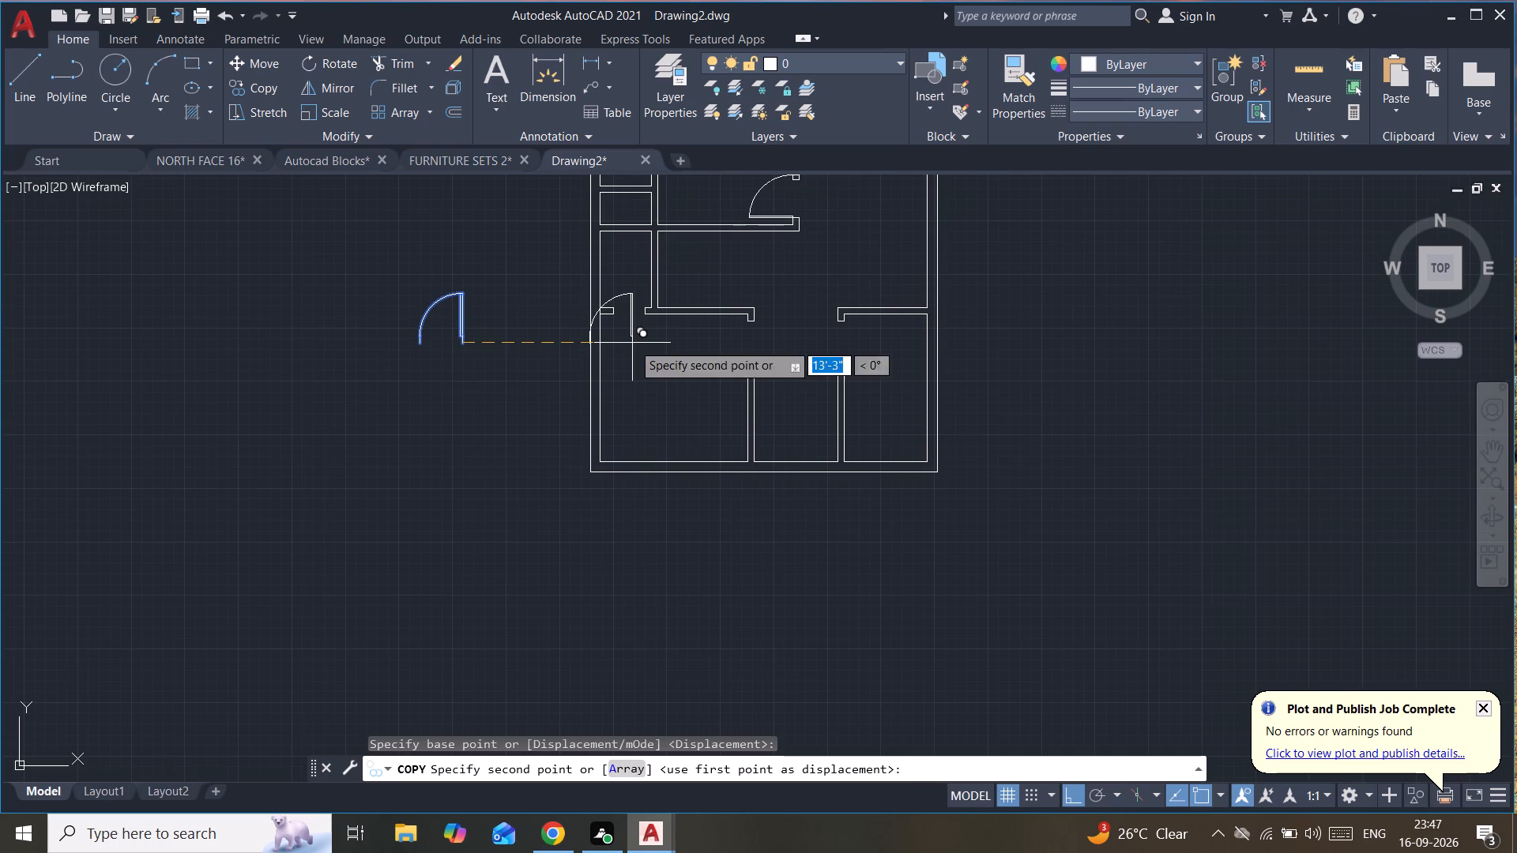
{"action": "scroll", "coordinate": [643, 334], "scroll_direction": "up", "scroll_amount": 1}
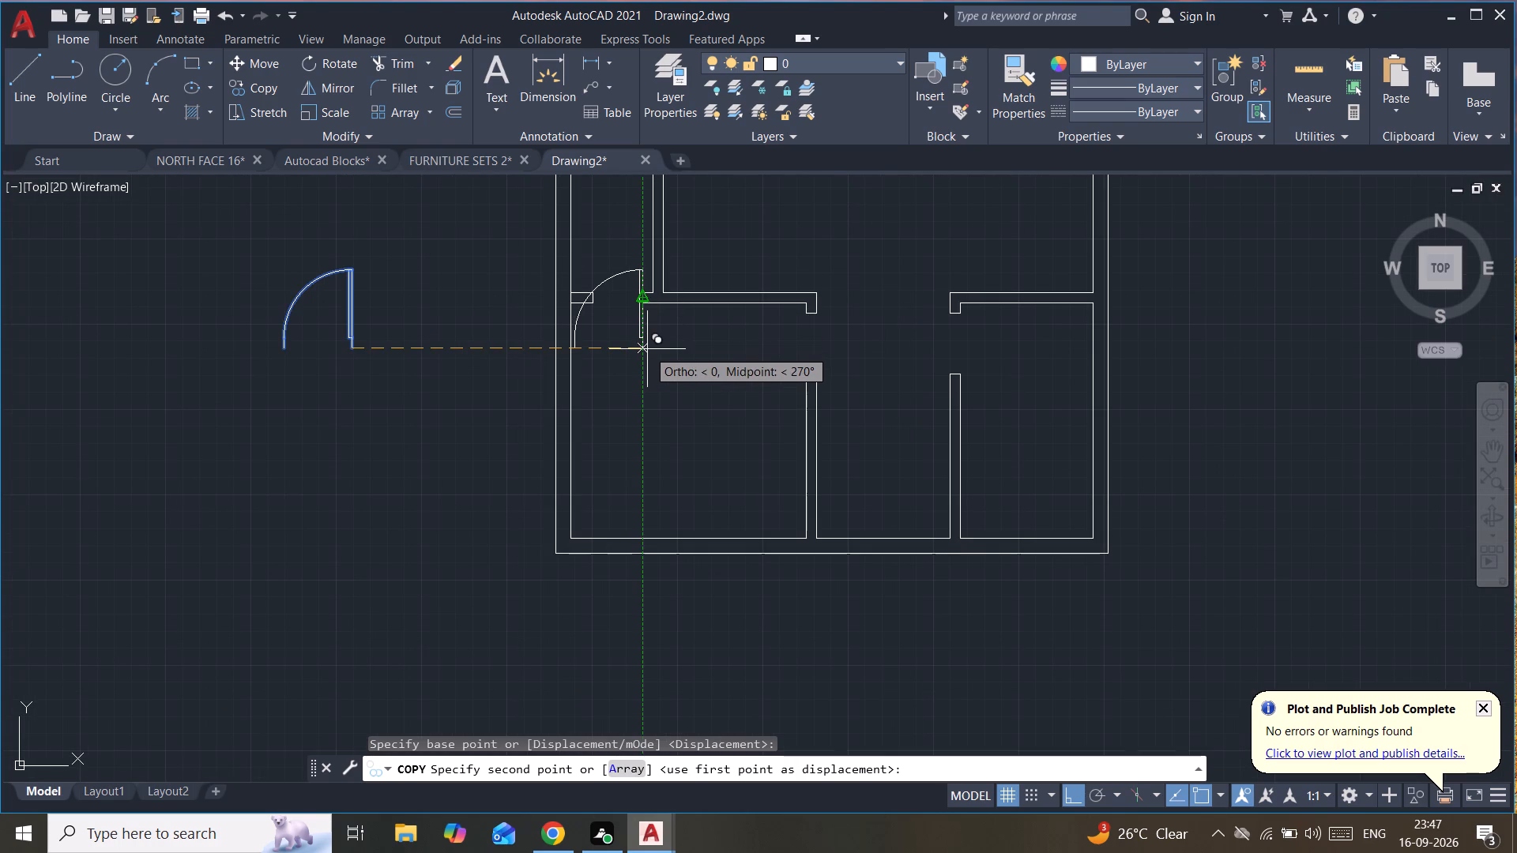
{"action": "key", "text": "F8"}
{"action": "scroll", "coordinate": [638, 299], "scroll_direction": "up", "scroll_amount": 2}
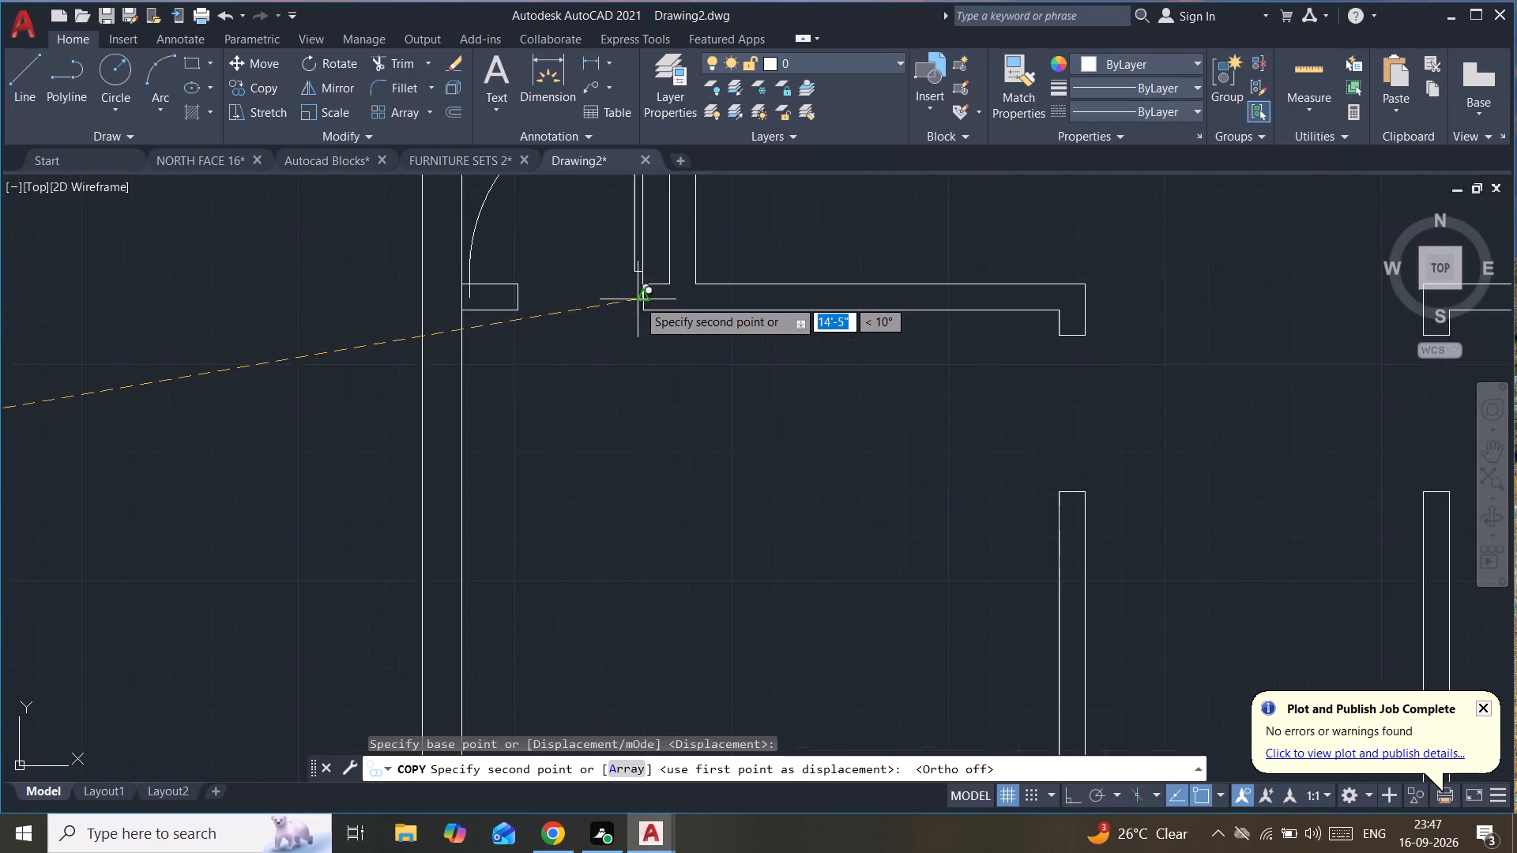
{"action": "scroll", "coordinate": [638, 299], "scroll_direction": "up", "scroll_amount": 1}
{"action": "left_click", "coordinate": [648, 314]}
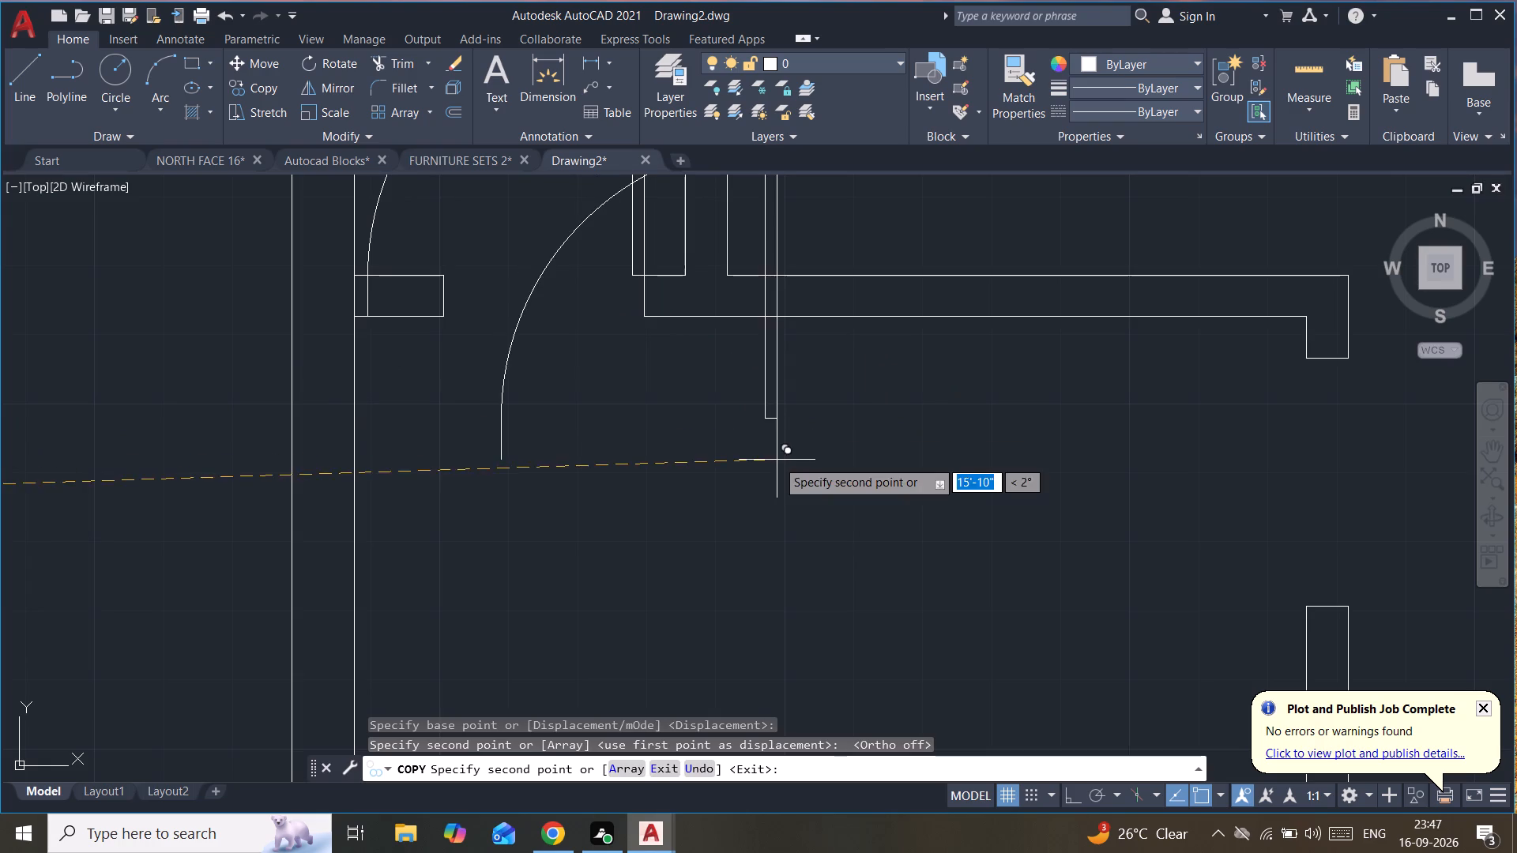
{"action": "key", "text": "Escape"}
{"action": "scroll", "coordinate": [780, 464], "scroll_direction": "down", "scroll_amount": 3}
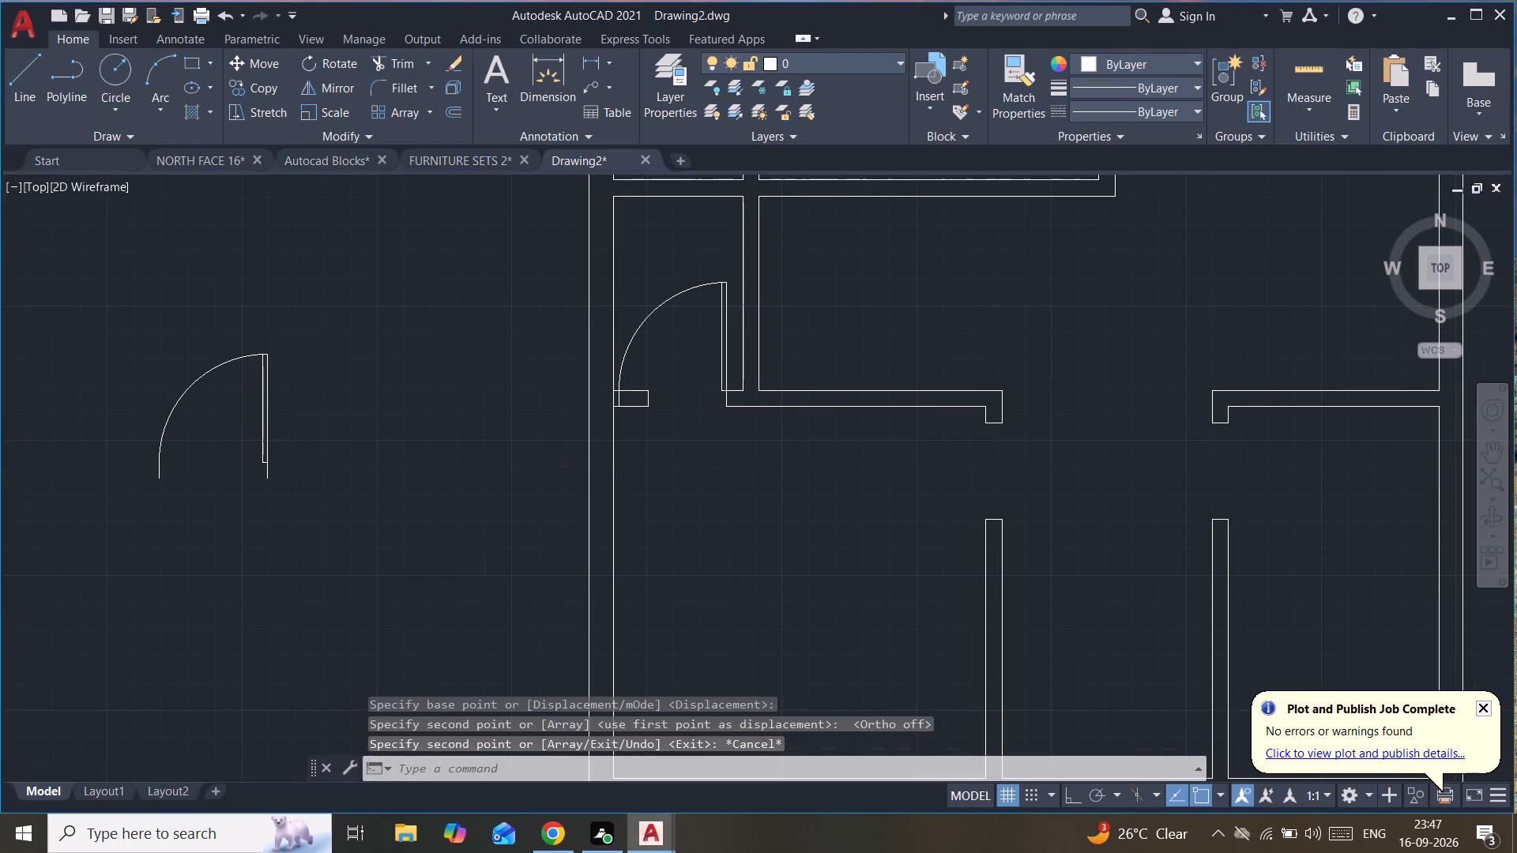
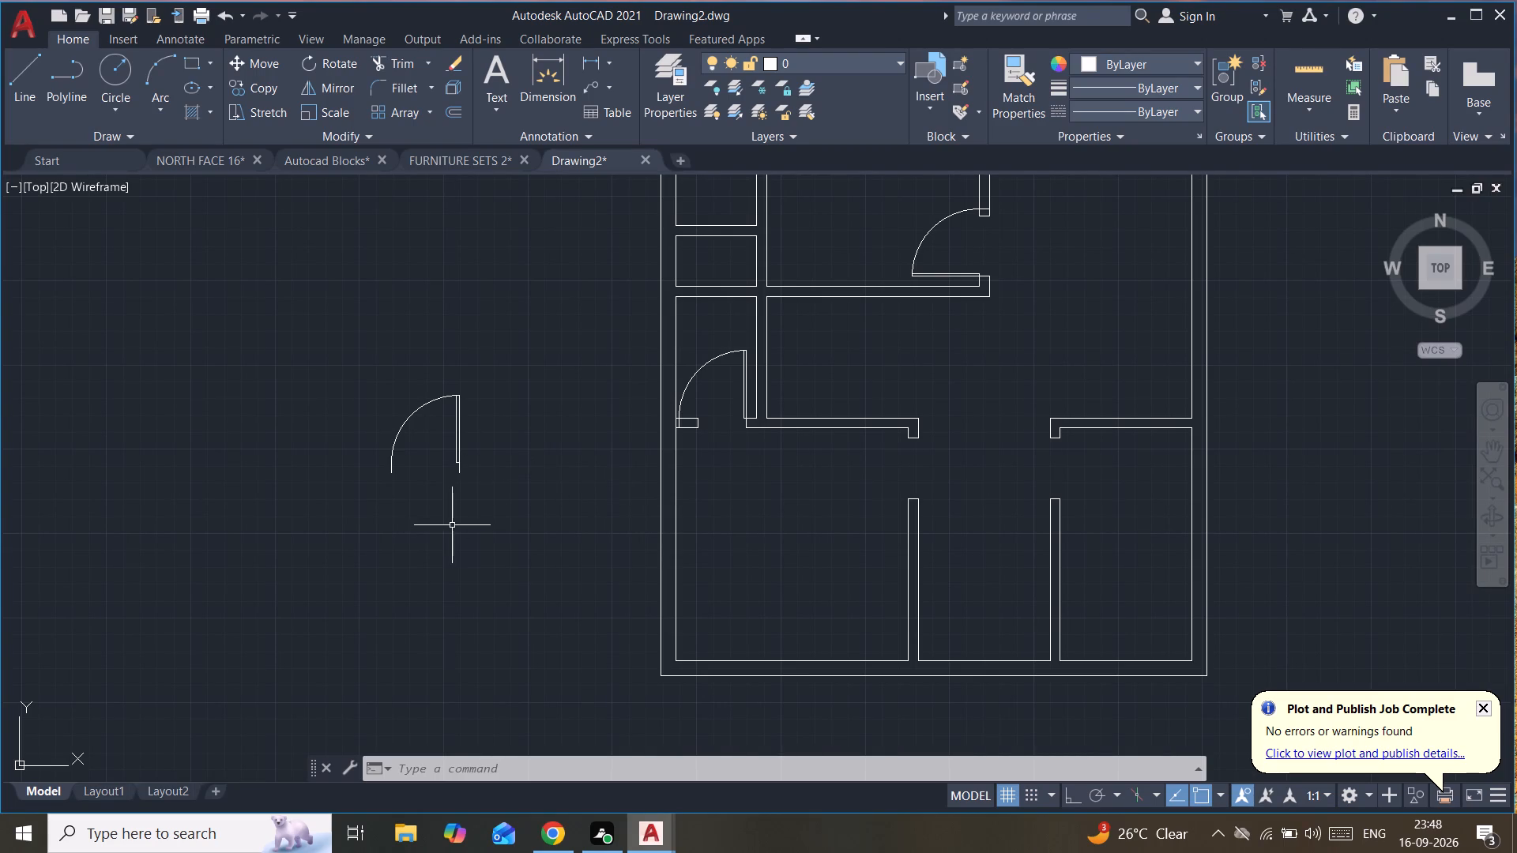
Rotate the spare door west of the floor plan 90° counterclockwise about the upper end of its leaf, with Ortho on.
{"action": "scroll", "coordinate": [471, 502], "scroll_direction": "down", "scroll_amount": 1}
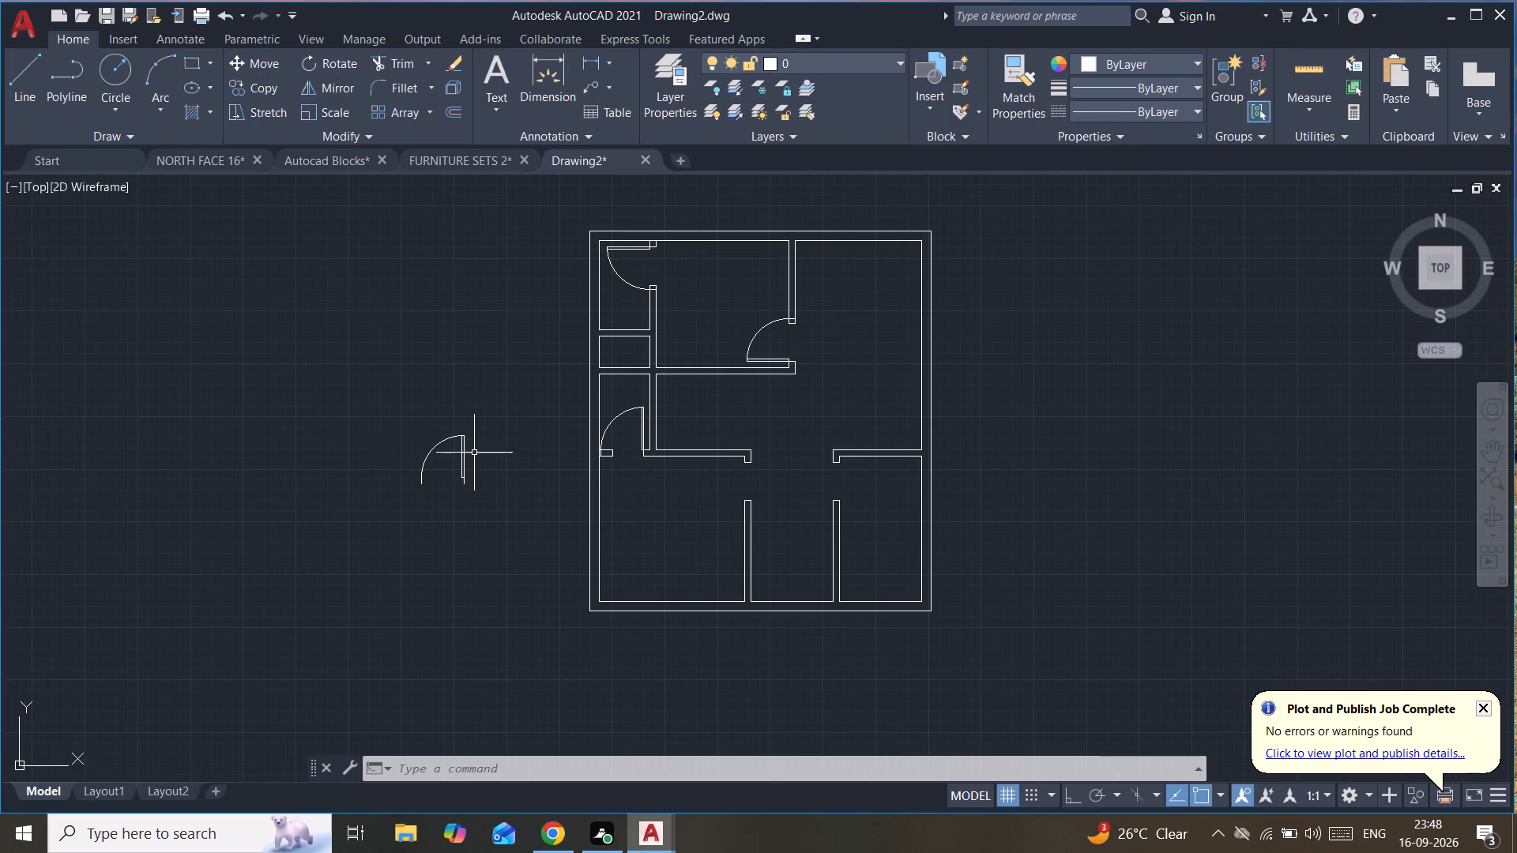
{"action": "left_click", "coordinate": [473, 394]}
{"action": "left_click", "coordinate": [417, 543]}
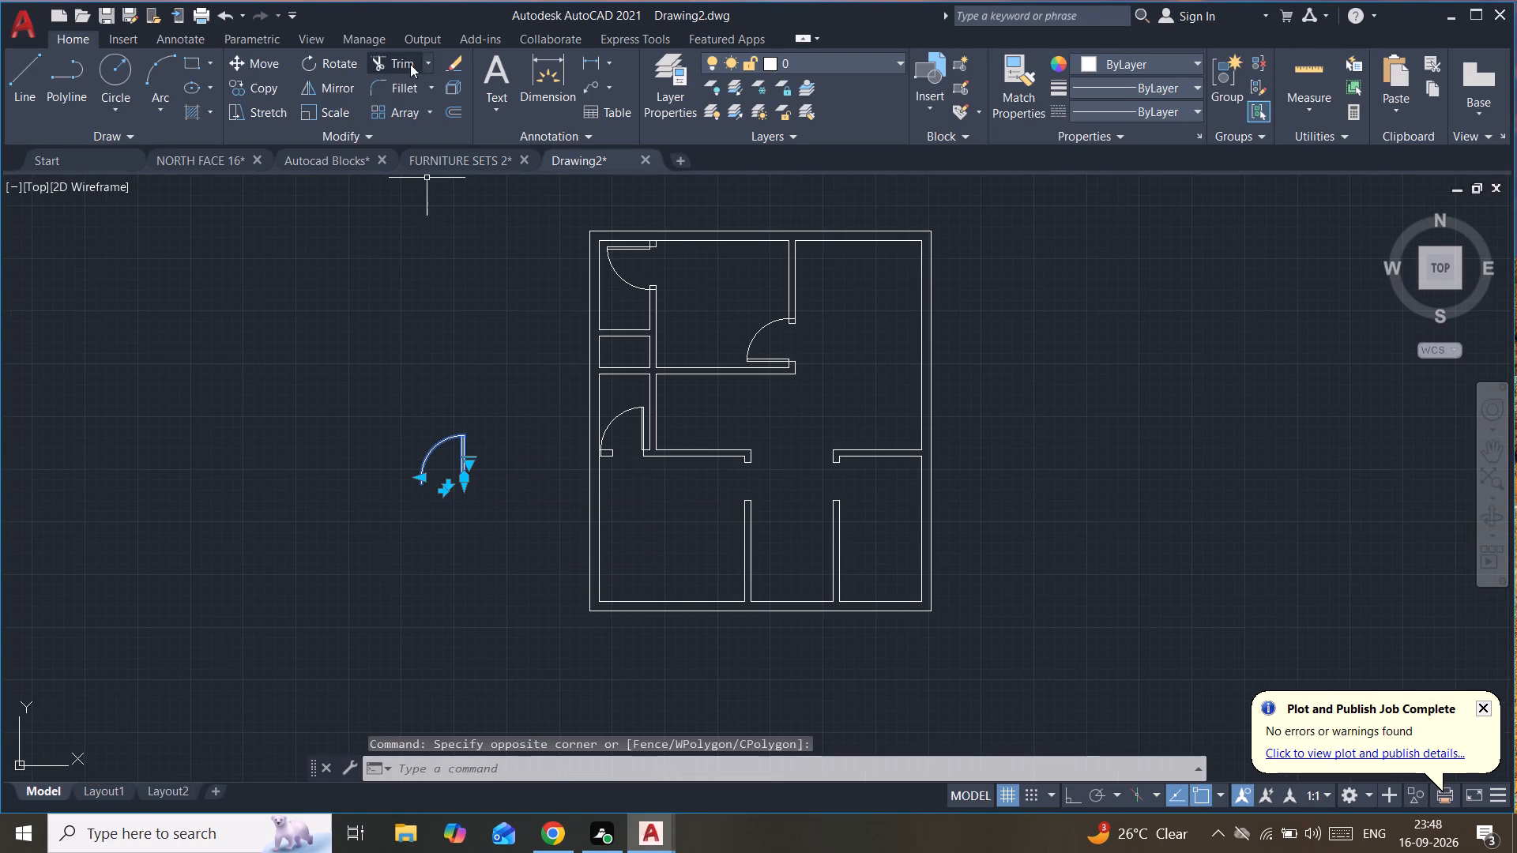
{"action": "left_click", "coordinate": [348, 63]}
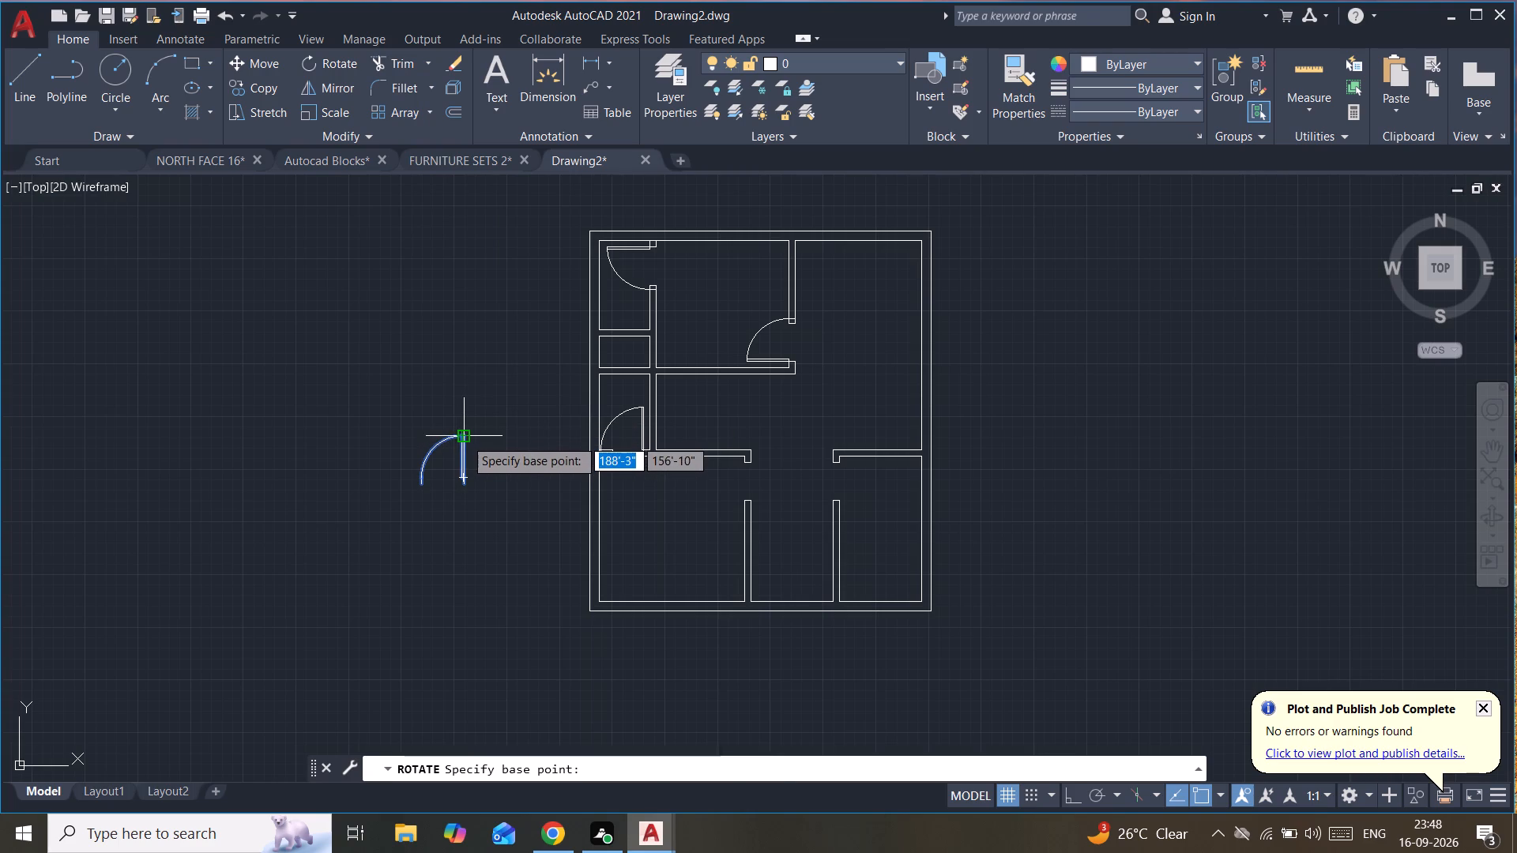
{"action": "left_click", "coordinate": [465, 438]}
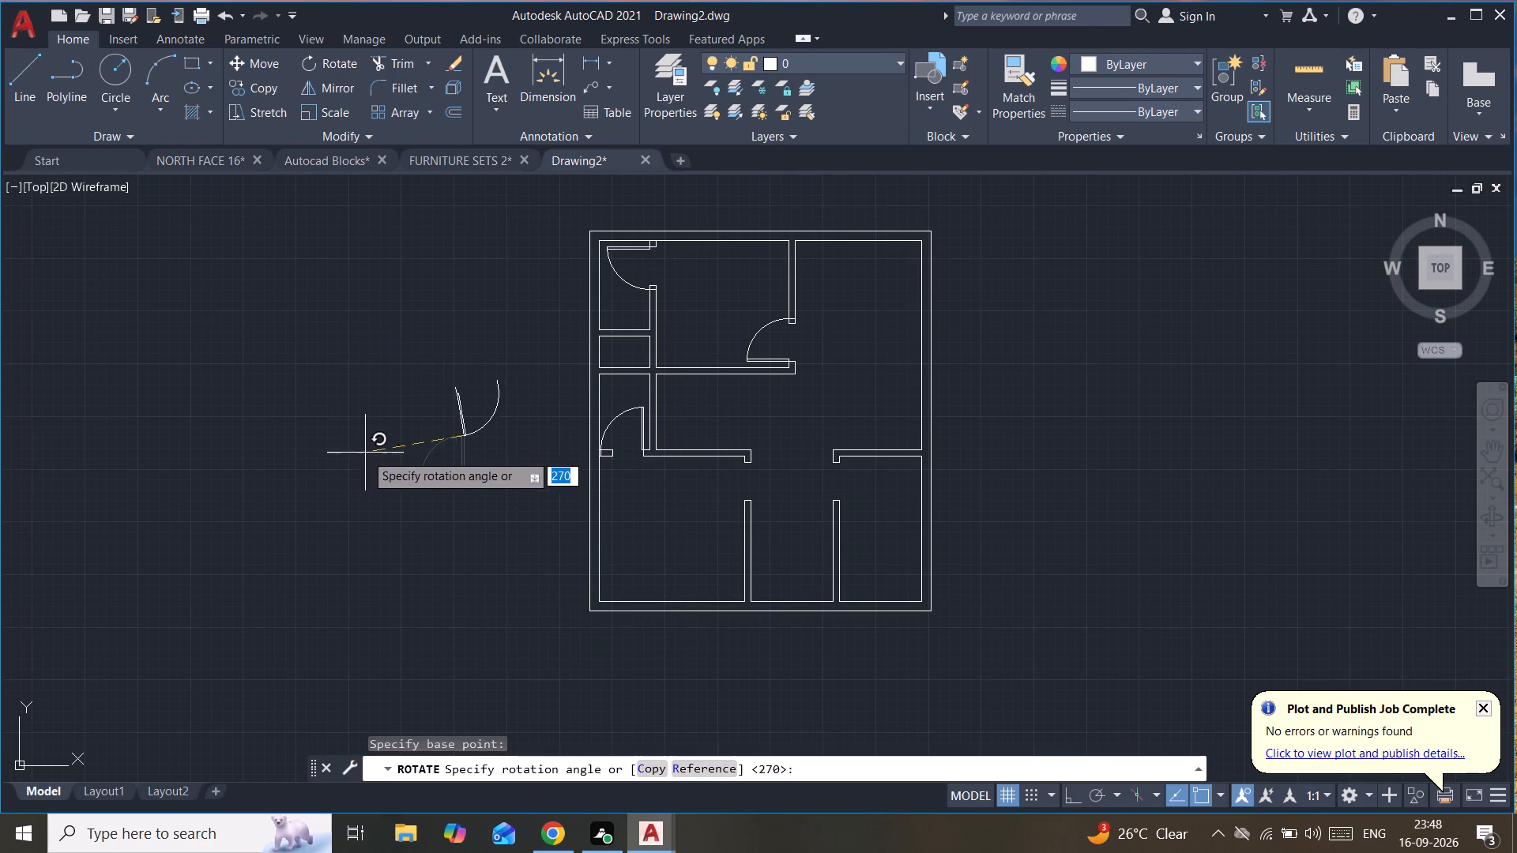
{"action": "key", "text": "F8"}
{"action": "left_click", "coordinate": [469, 314]}
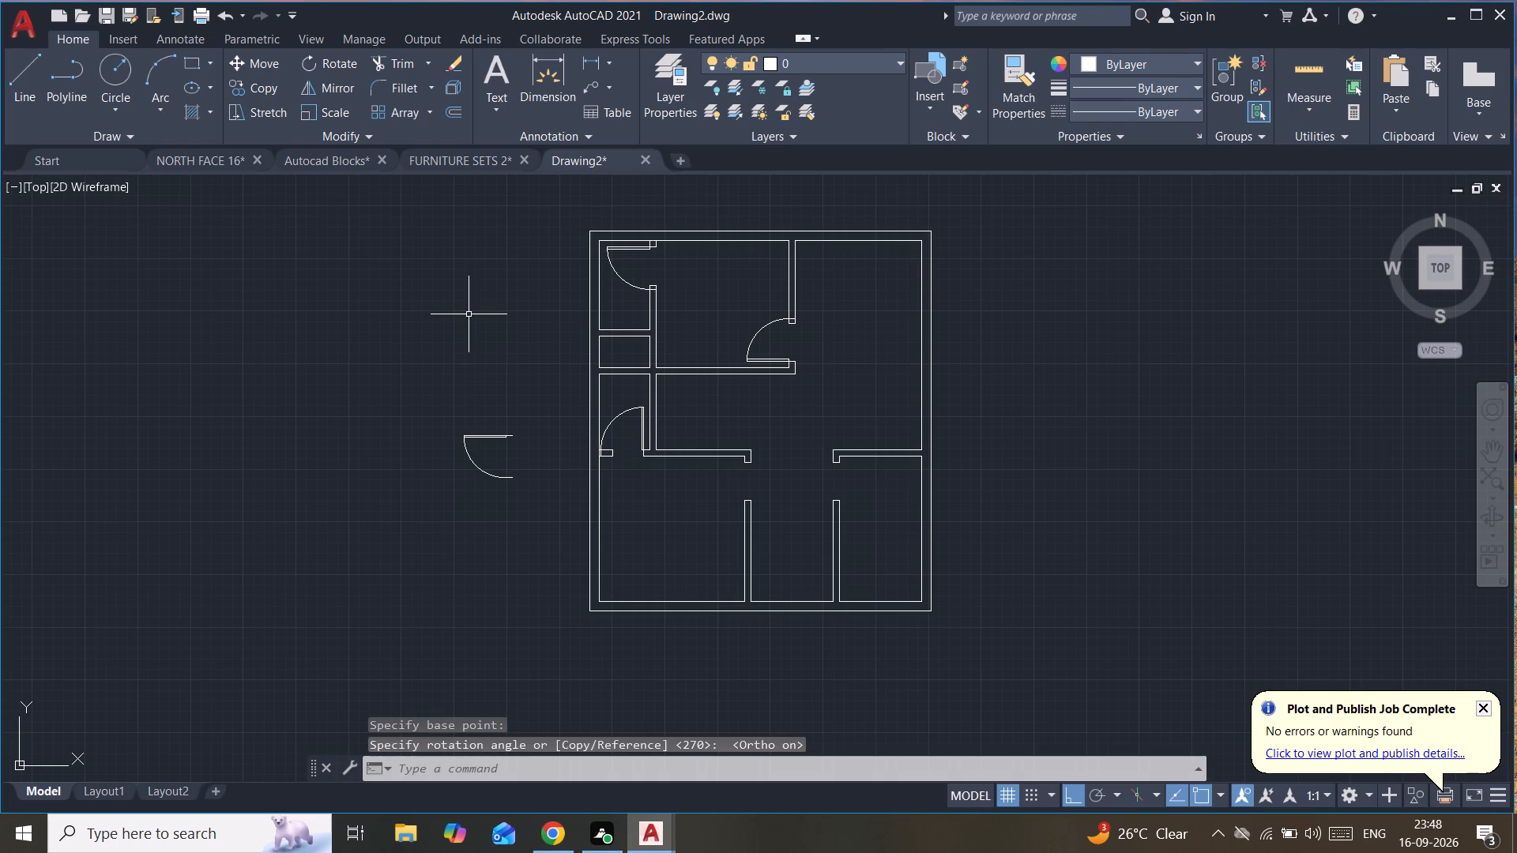
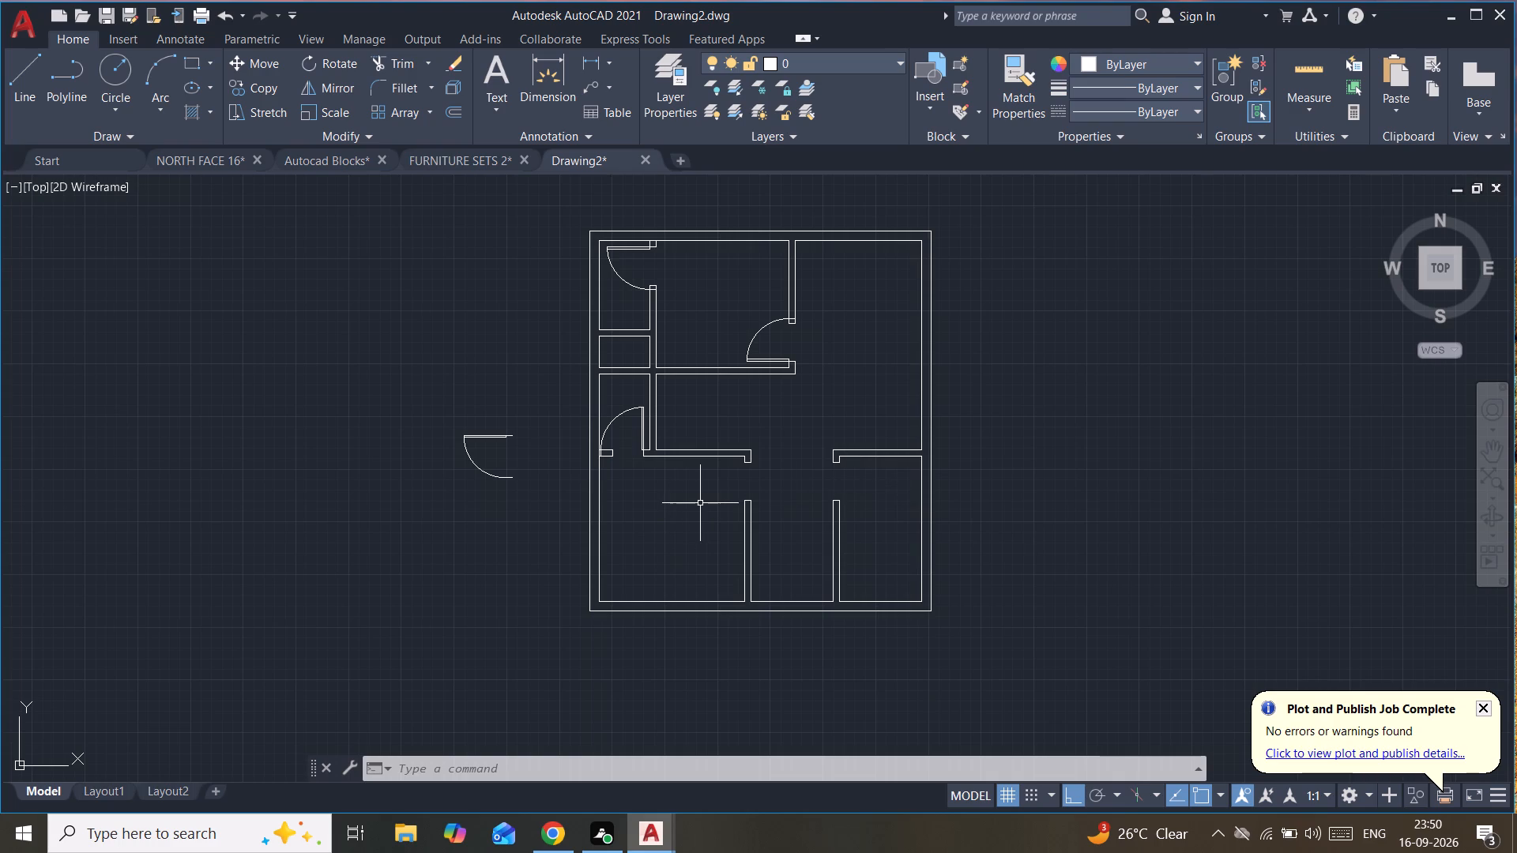
Copy the spare door from its hinge-side corner to the two openings in the southern interior walls, with Ortho off.
{"action": "left_click", "coordinate": [504, 438]}
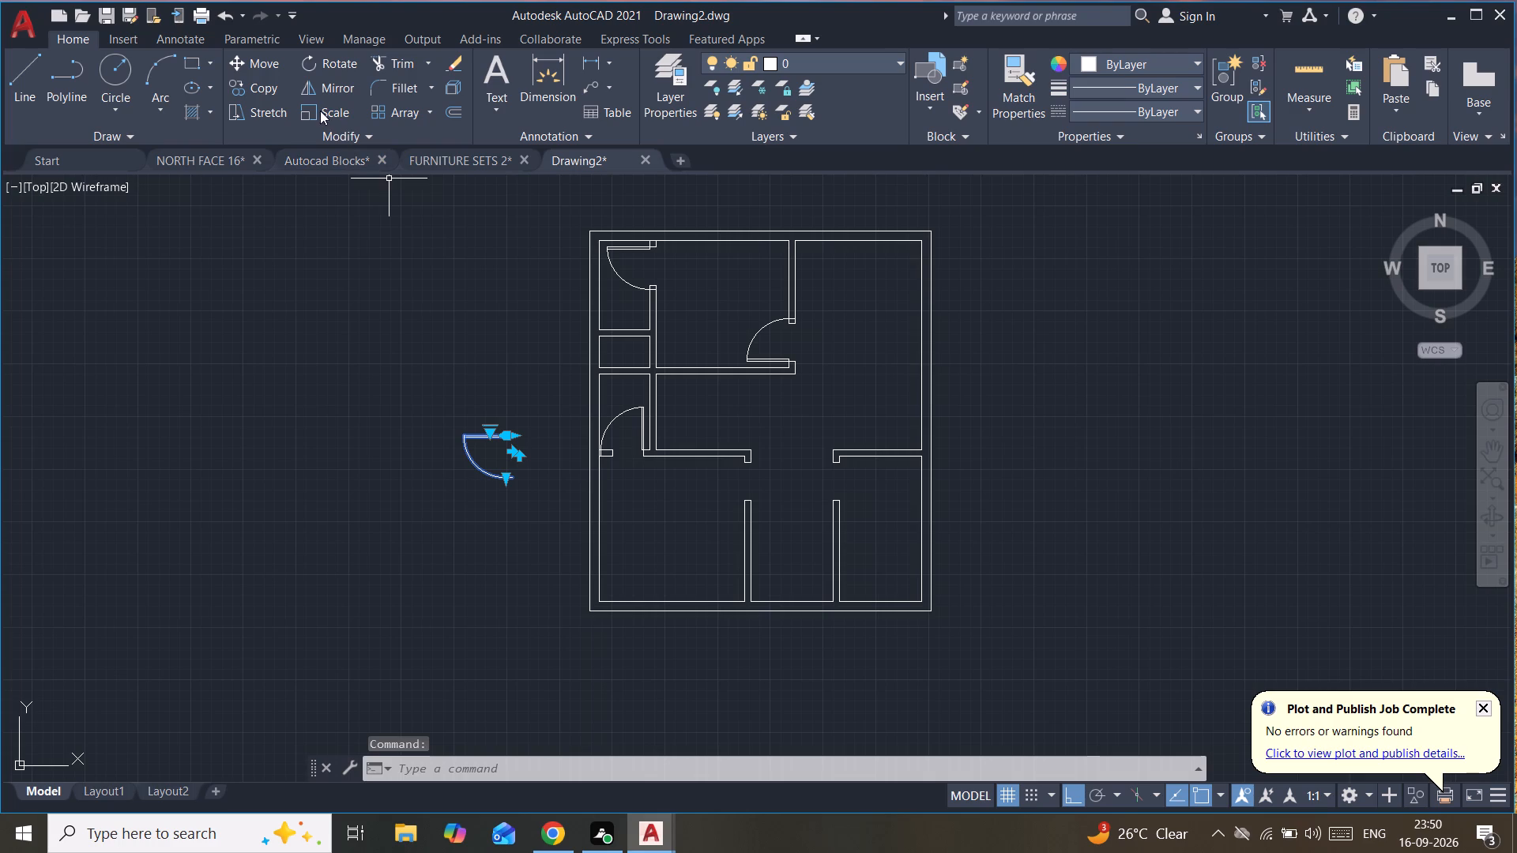
{"action": "left_click", "coordinate": [273, 81]}
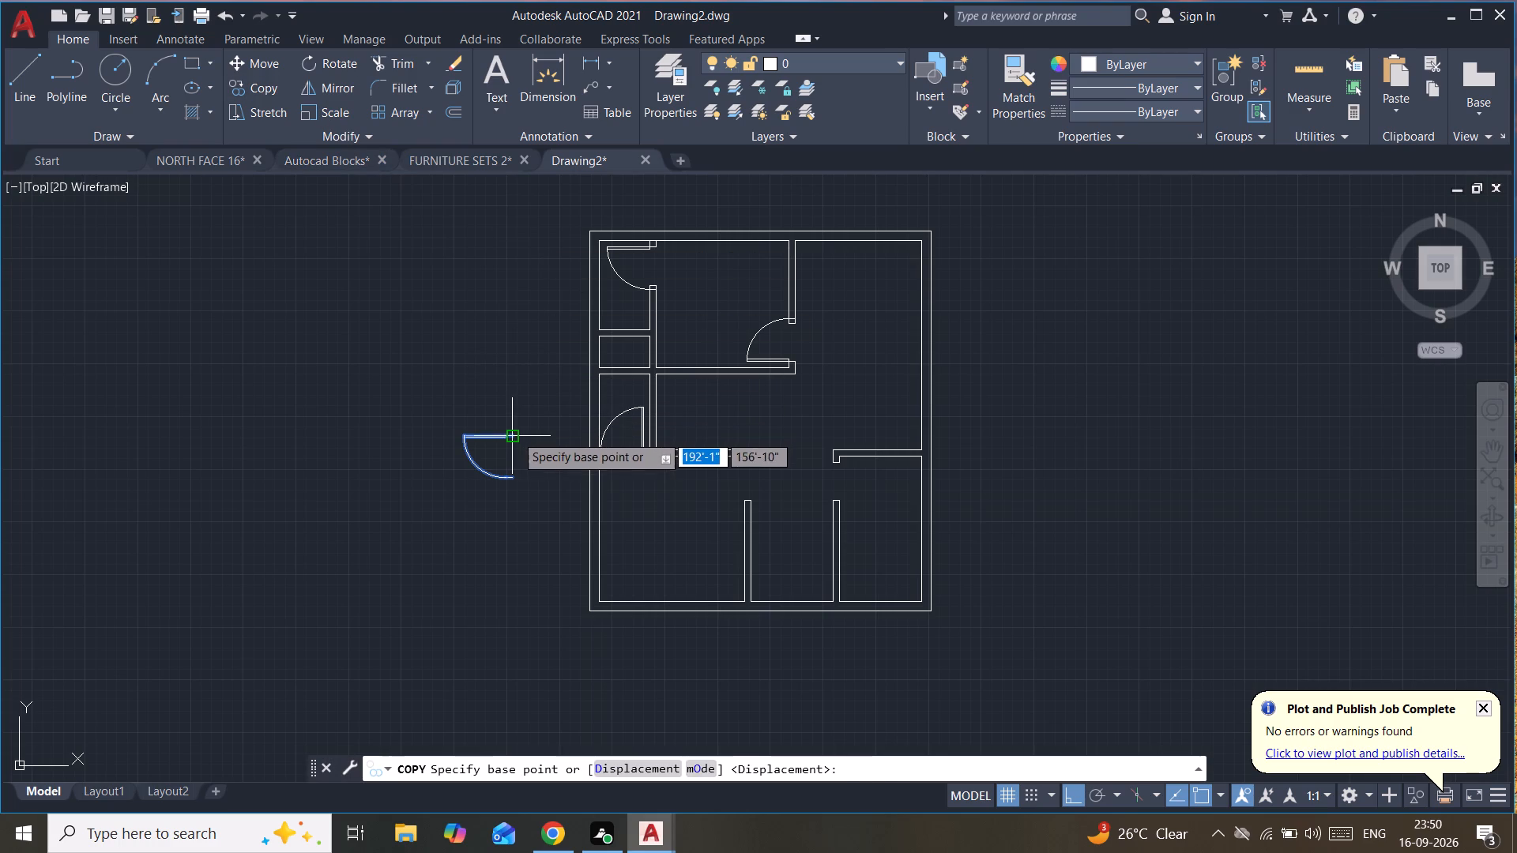
{"action": "left_click", "coordinate": [515, 434]}
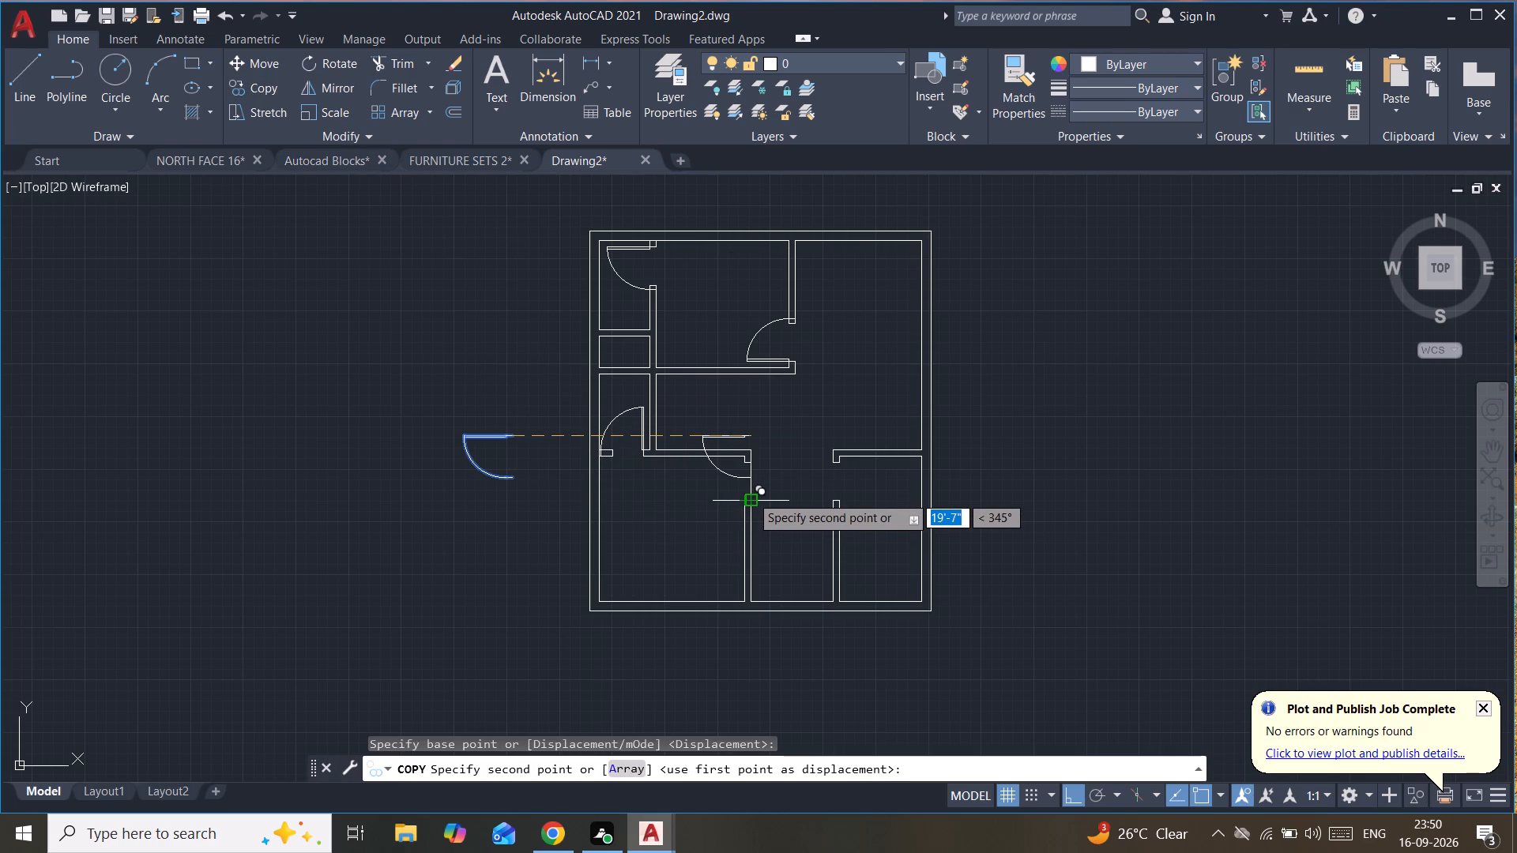
{"action": "key", "text": "F8"}
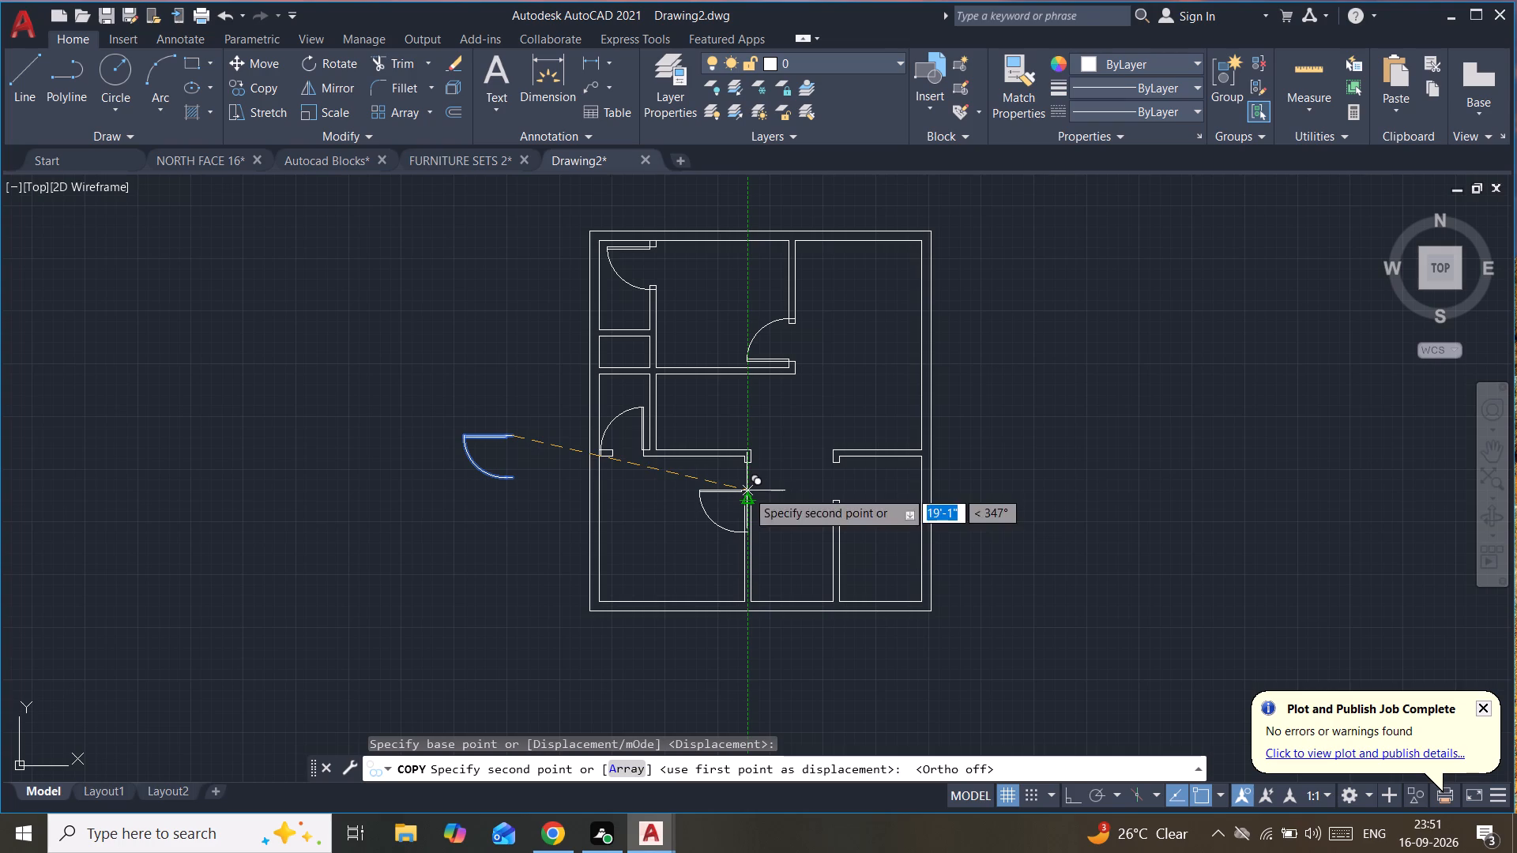
{"action": "scroll", "coordinate": [745, 457], "scroll_direction": "up", "scroll_amount": 2}
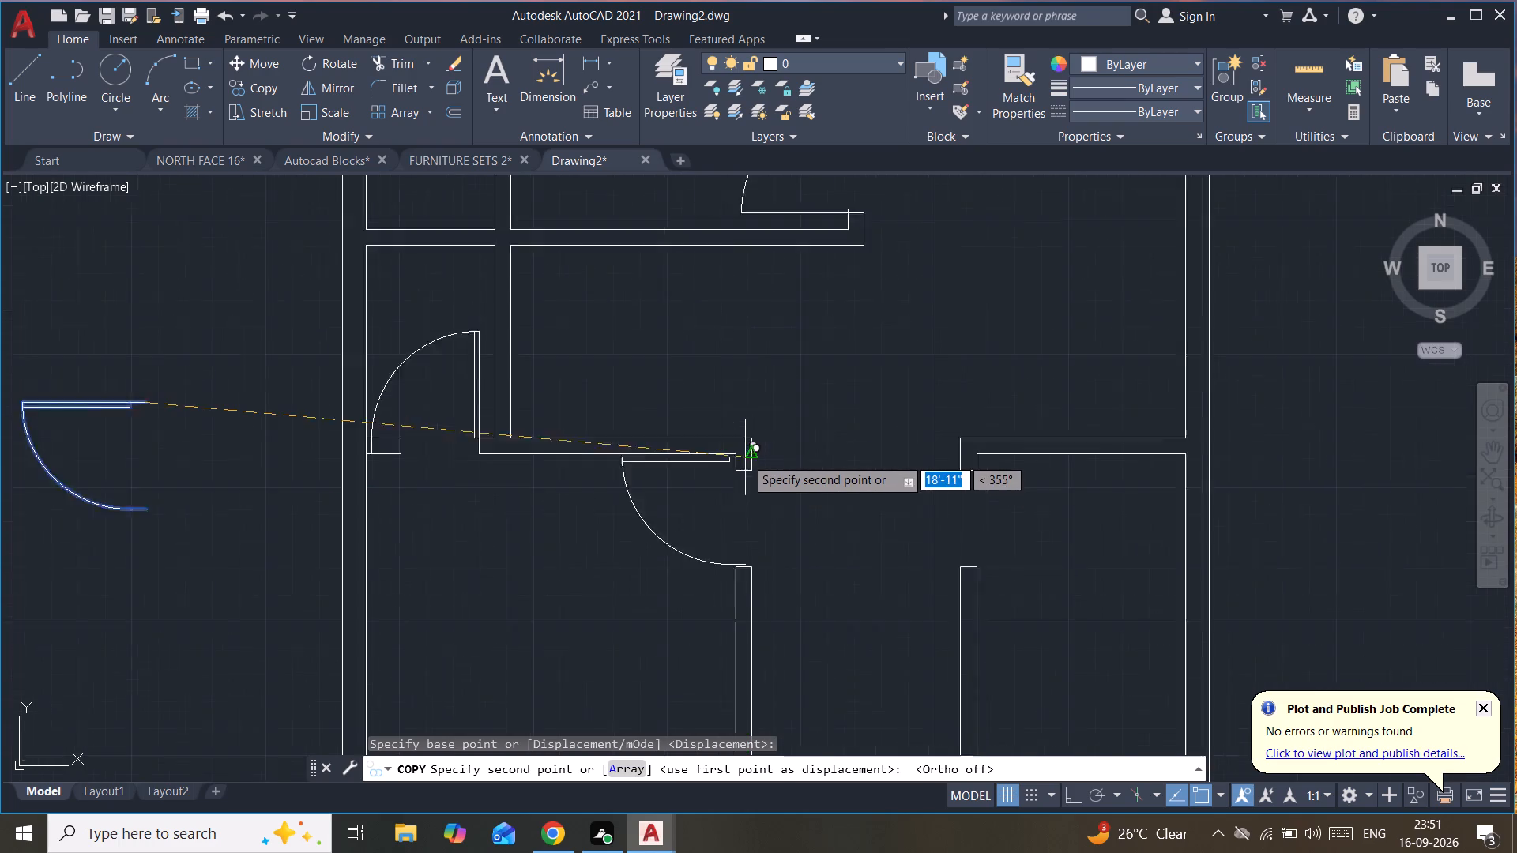
{"action": "scroll", "coordinate": [745, 457], "scroll_direction": "up", "scroll_amount": 1}
{"action": "left_click", "coordinate": [751, 478]}
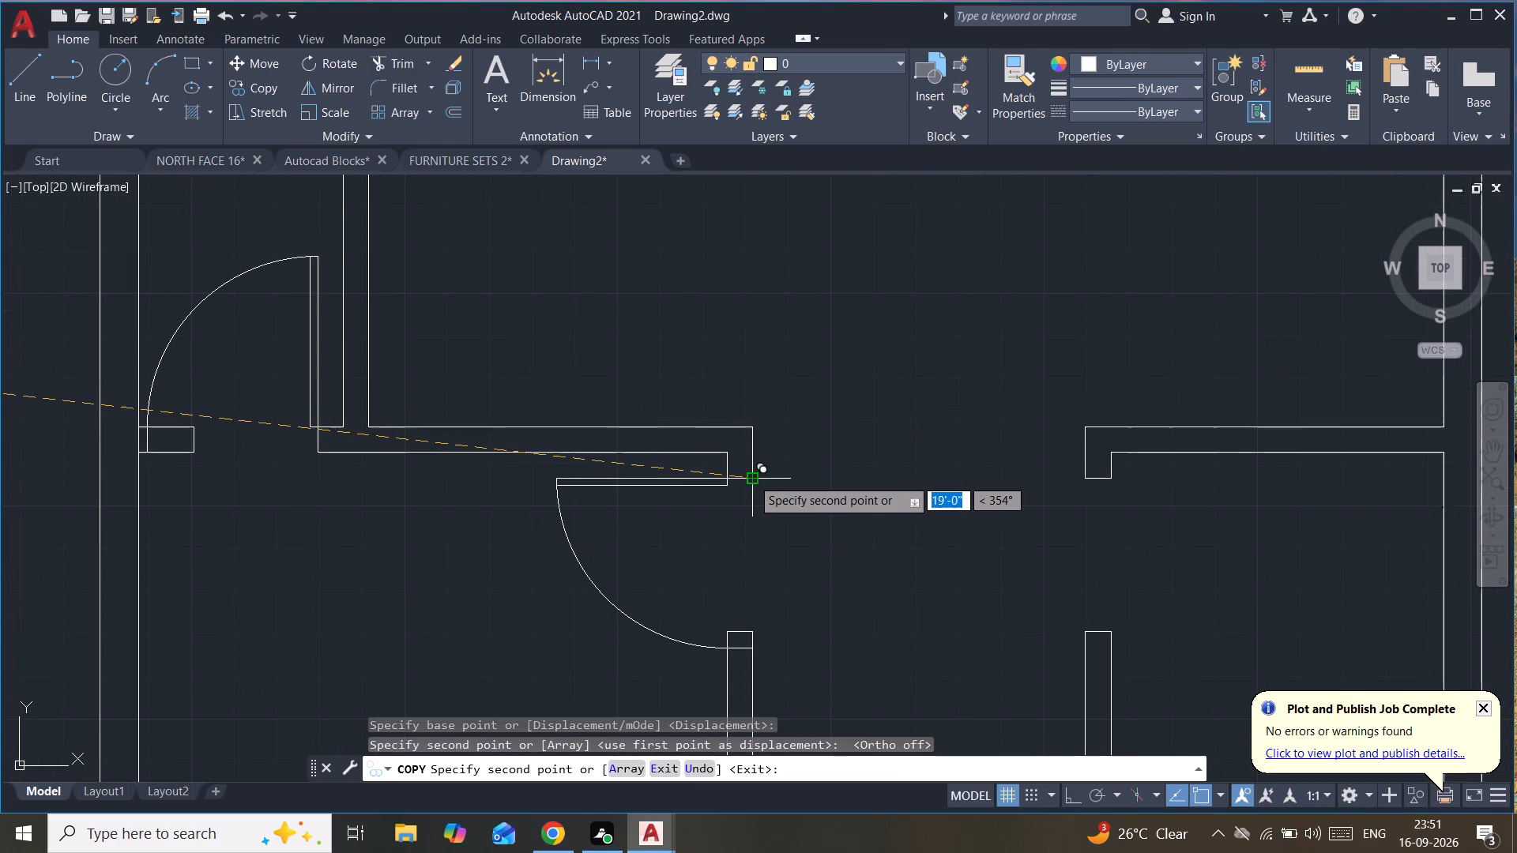
{"action": "scroll", "coordinate": [799, 451], "scroll_direction": "down", "scroll_amount": 3}
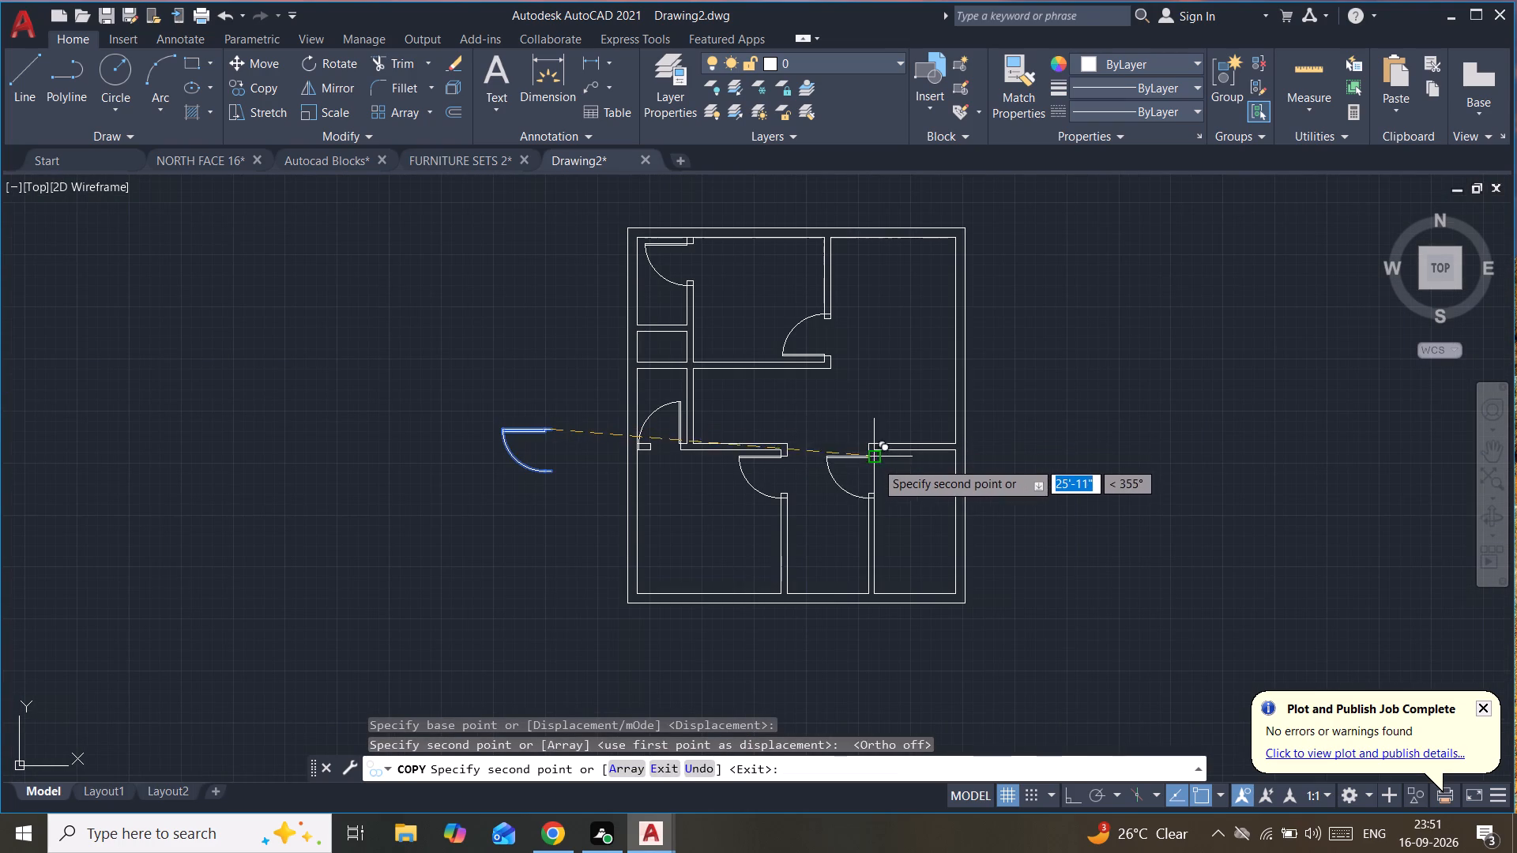
{"action": "scroll", "coordinate": [875, 463], "scroll_direction": "up", "scroll_amount": 2}
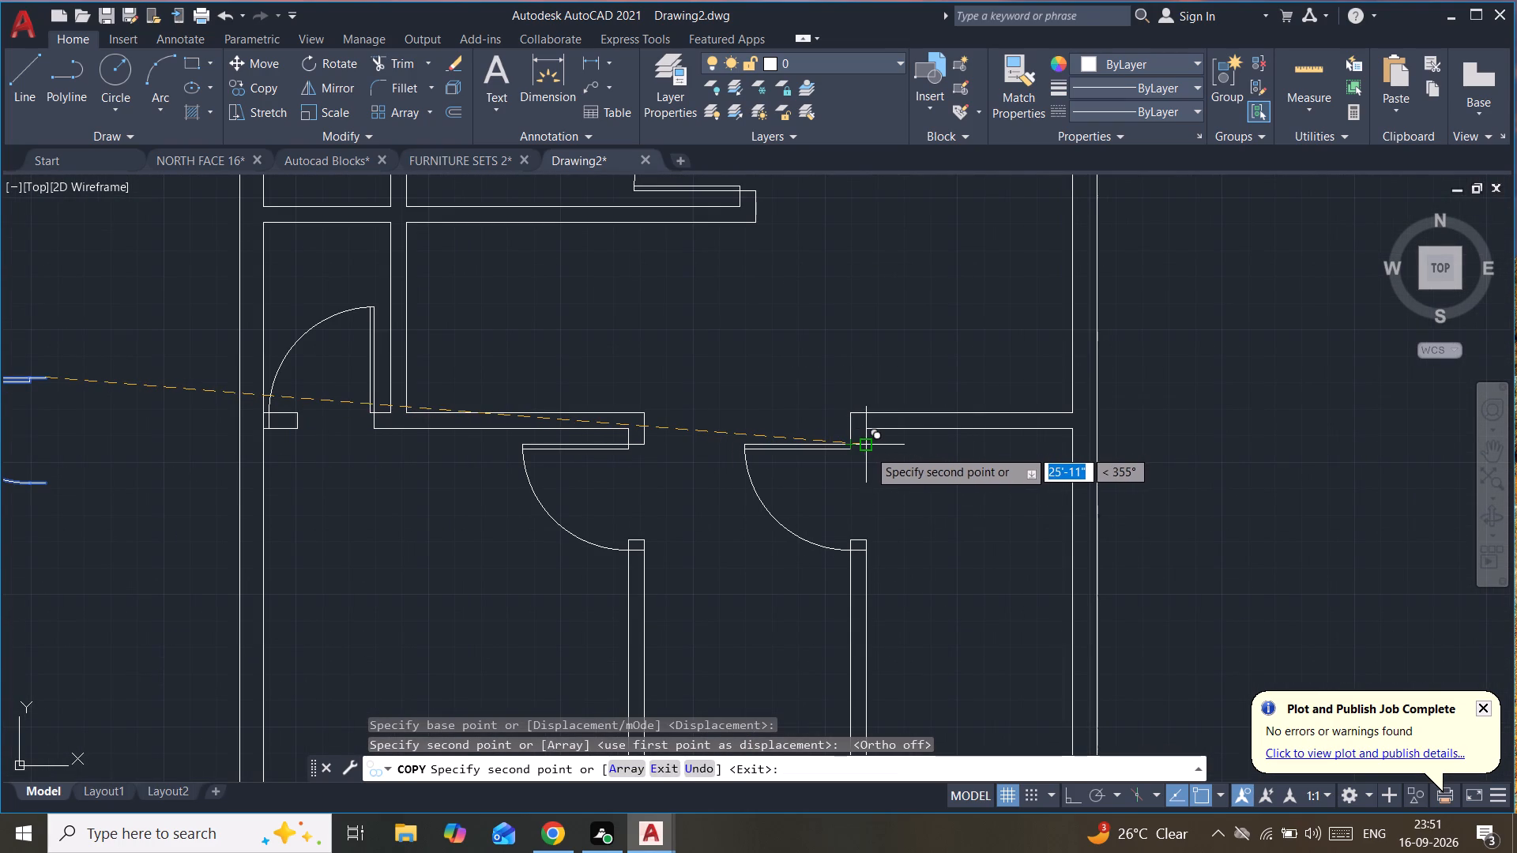
{"action": "left_click", "coordinate": [869, 449]}
{"action": "key", "text": "Escape"}
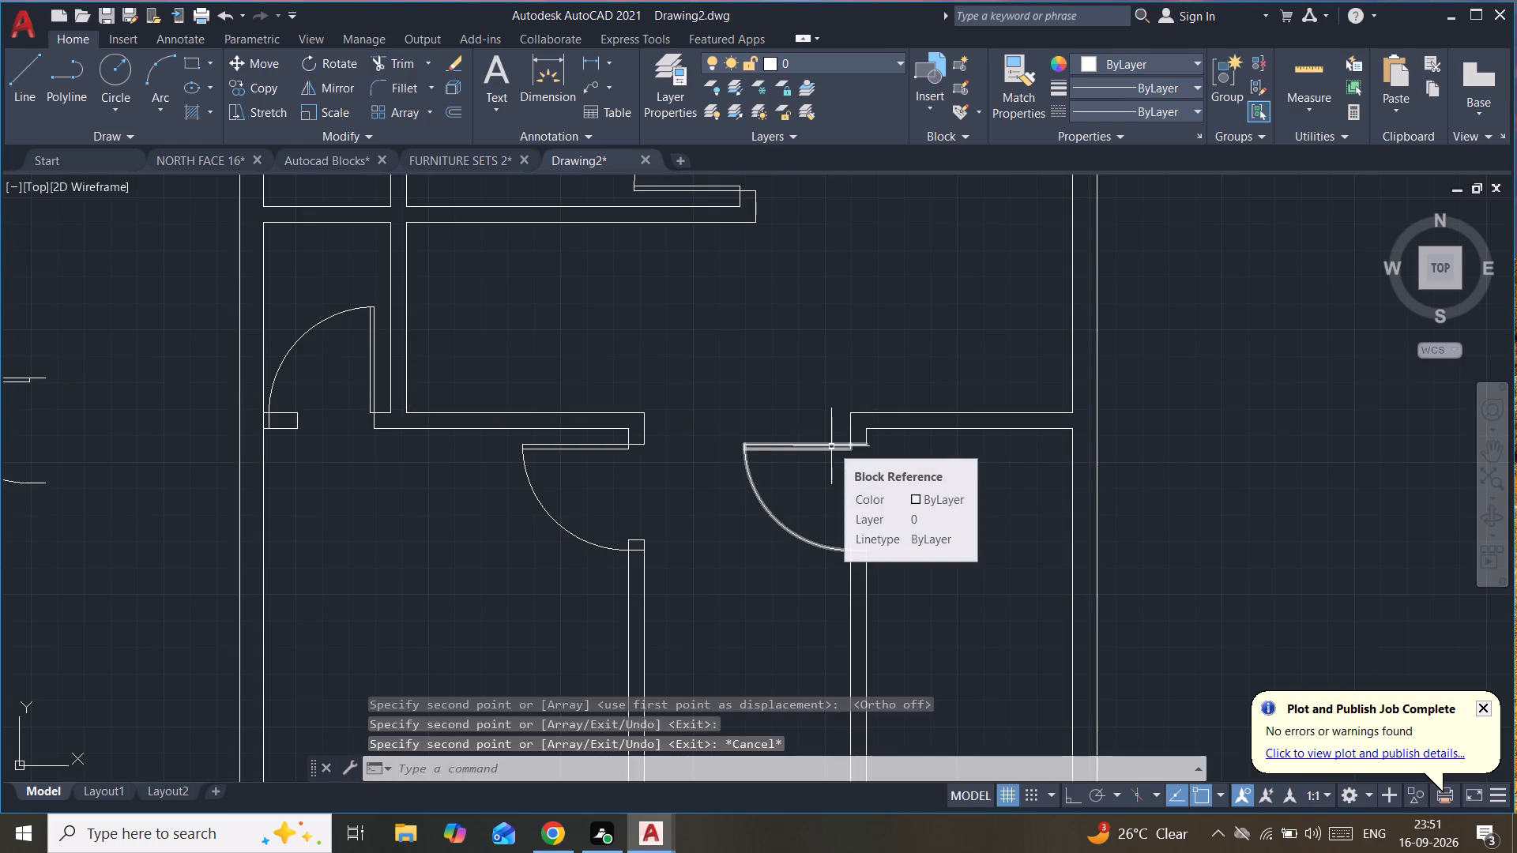
Flip the door in the southeast room's opening horizontally so it swings east into that room.
{"action": "left_click", "coordinate": [831, 446]}
{"action": "left_click", "coordinate": [862, 480]}
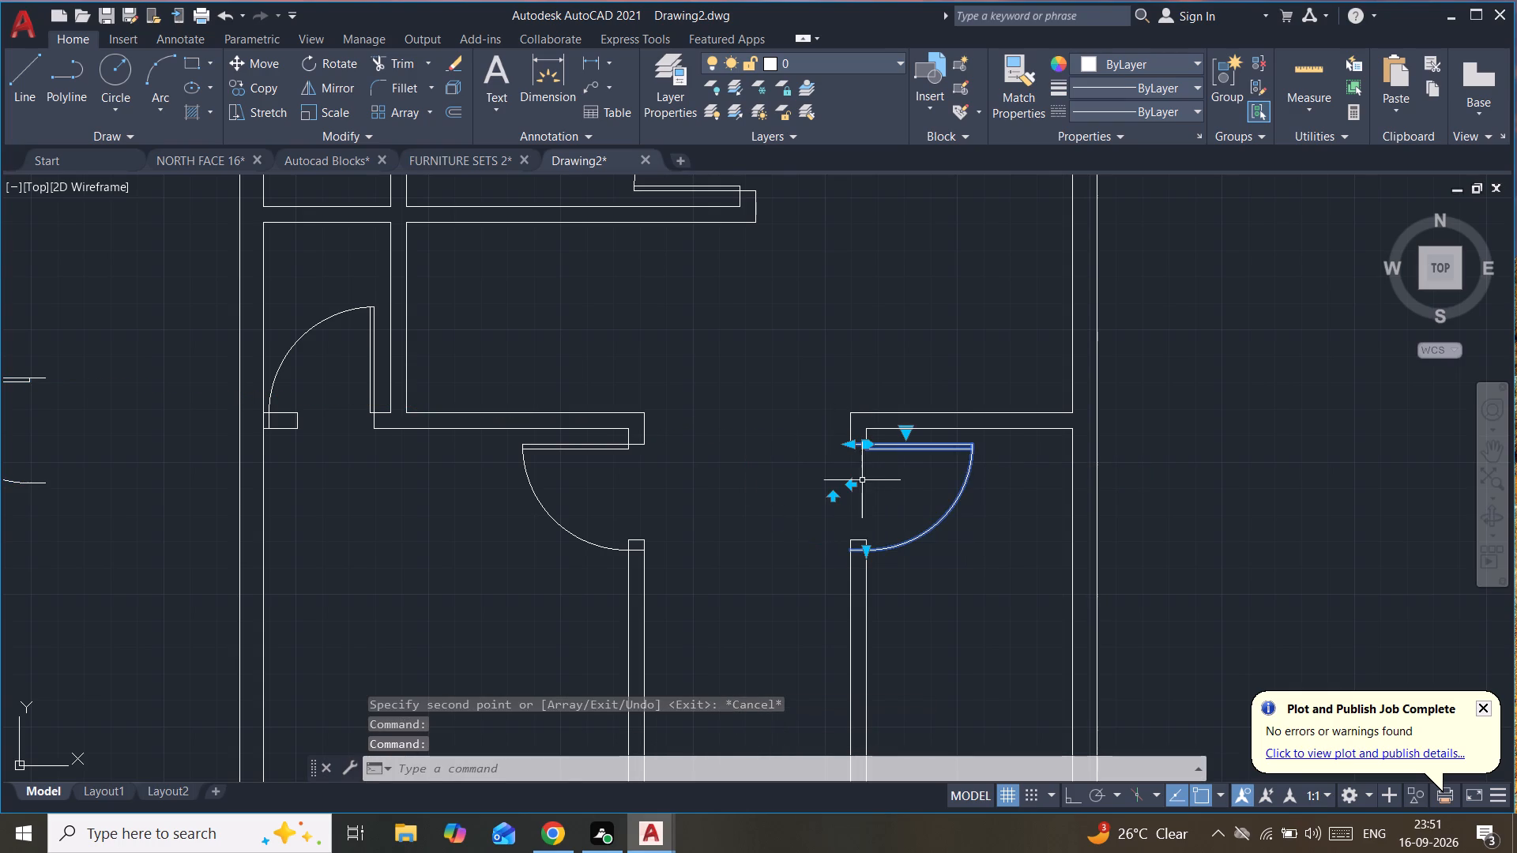
{"action": "key", "text": "Escape"}
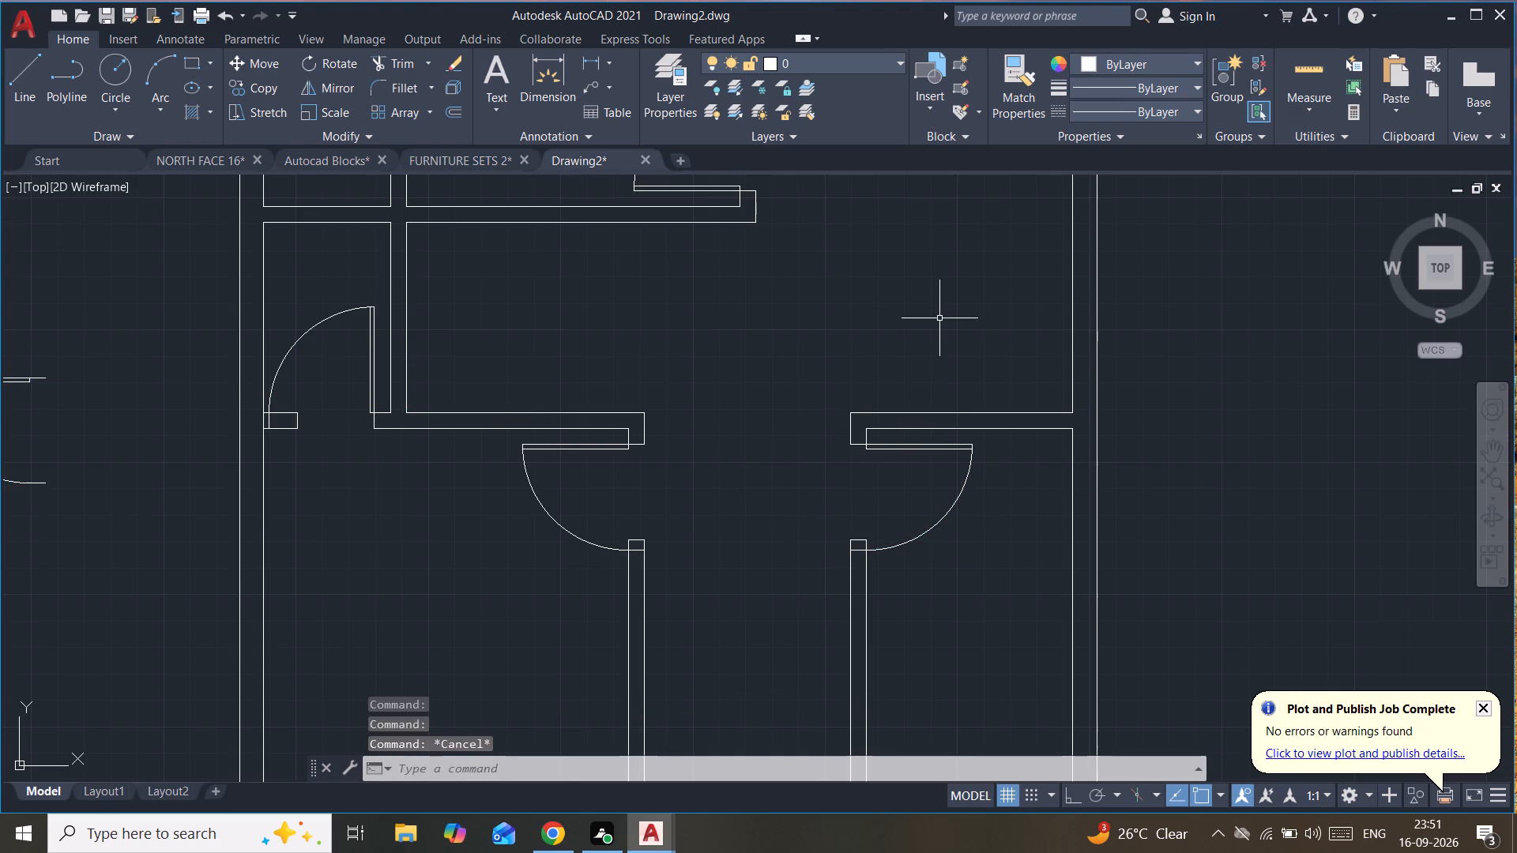
Delete the spare door lying west of the floor plan.
{"action": "scroll", "coordinate": [941, 317], "scroll_direction": "down", "scroll_amount": 2}
{"action": "middle_click_drag", "start_coordinate": [941, 316], "coordinate": [913, 556]}
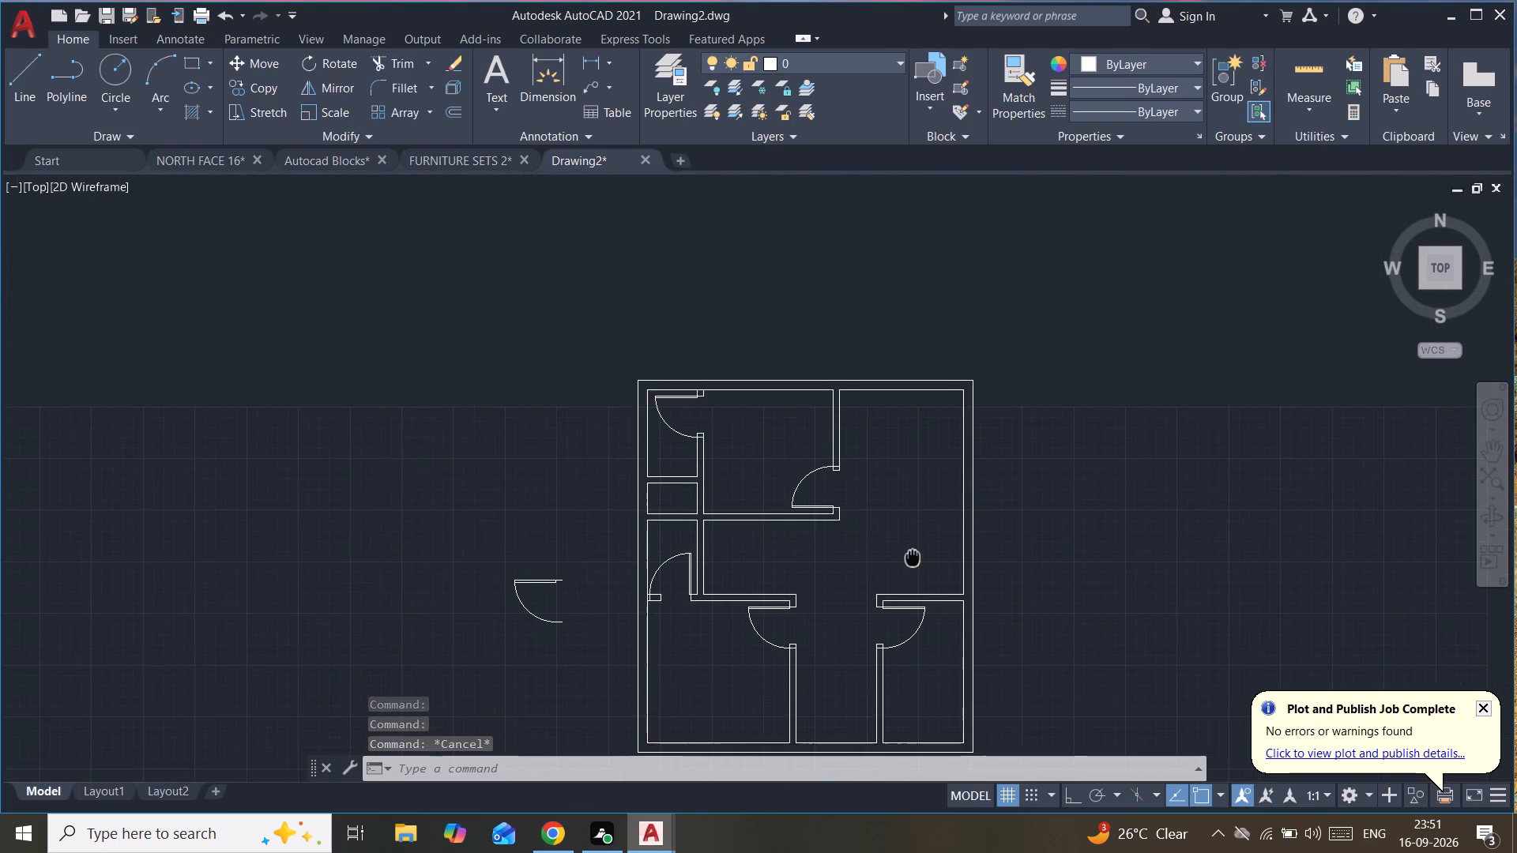
{"action": "middle_click_drag", "start_coordinate": [913, 556], "coordinate": [917, 454]}
{"action": "left_click", "coordinate": [570, 434]}
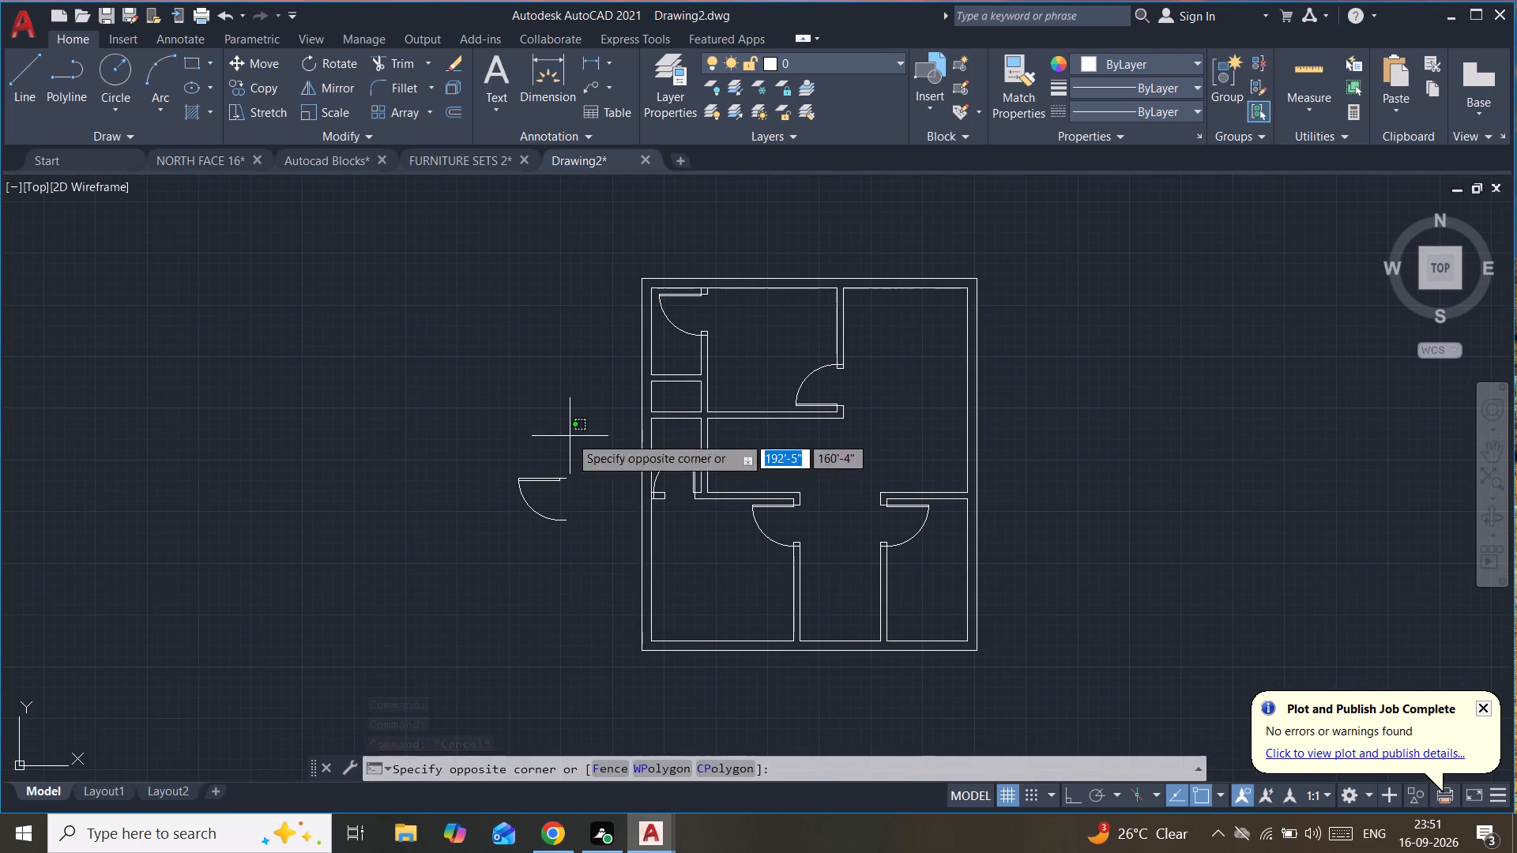
{"action": "left_click", "coordinate": [501, 549]}
{"action": "key", "text": "Delete"}
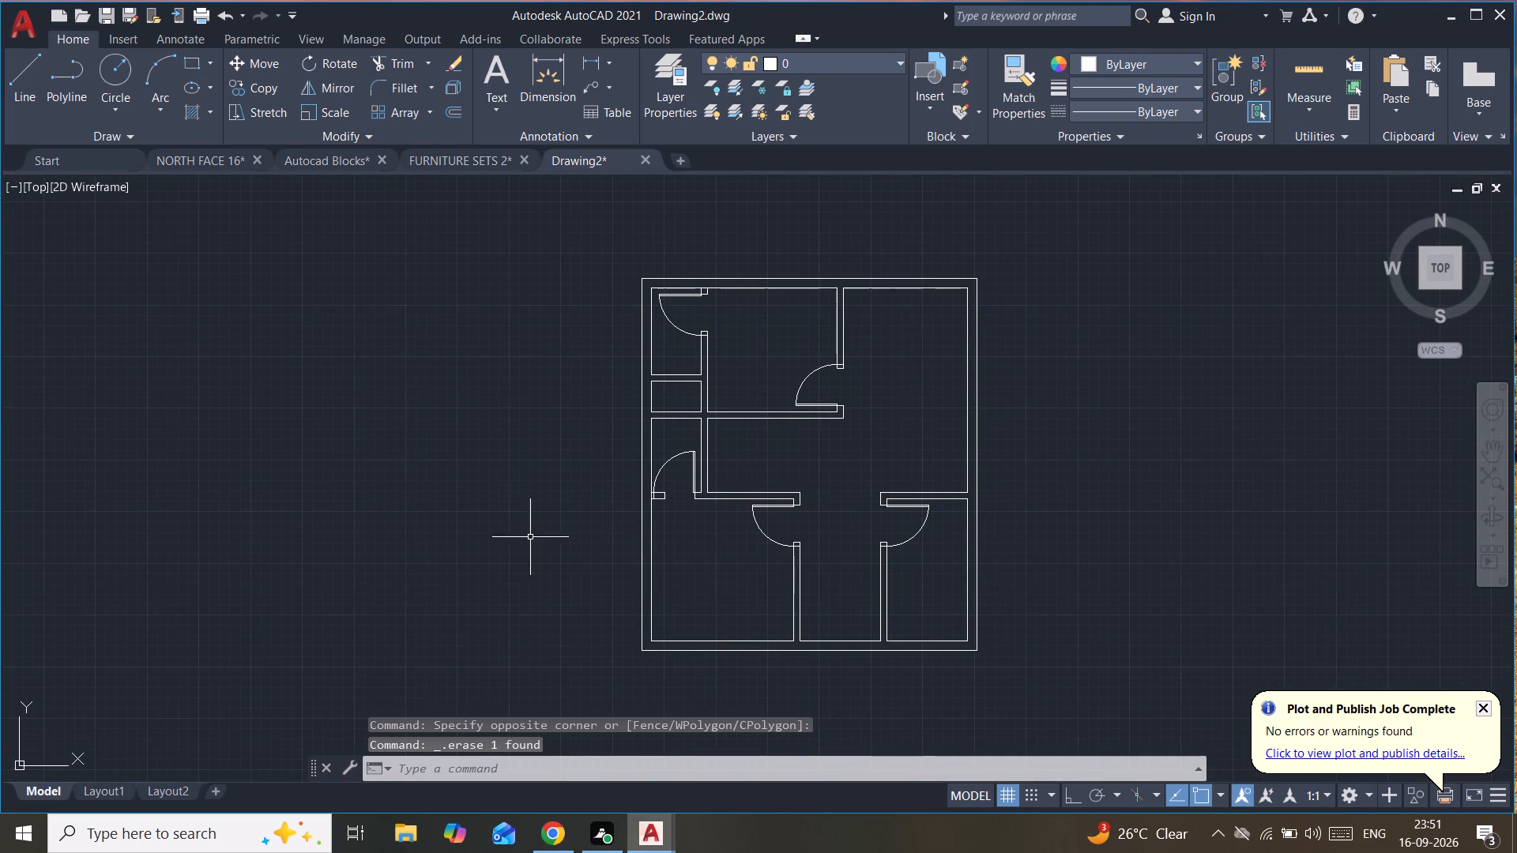
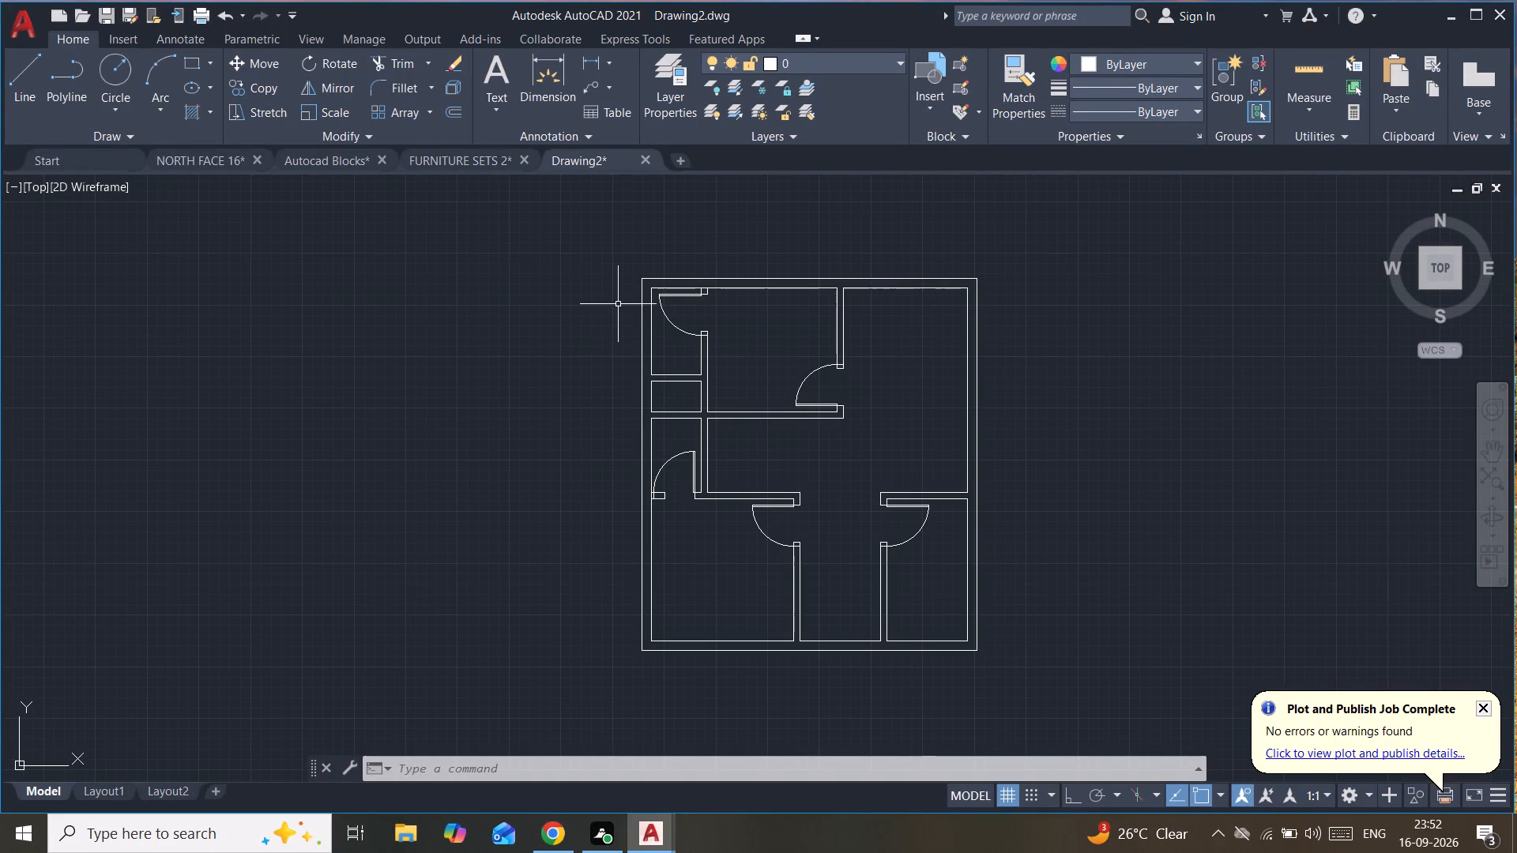
Scale down the northwest room's door from its outer hinge-side corner so its swing fits the wall opening.
{"action": "left_click", "coordinate": [694, 293]}
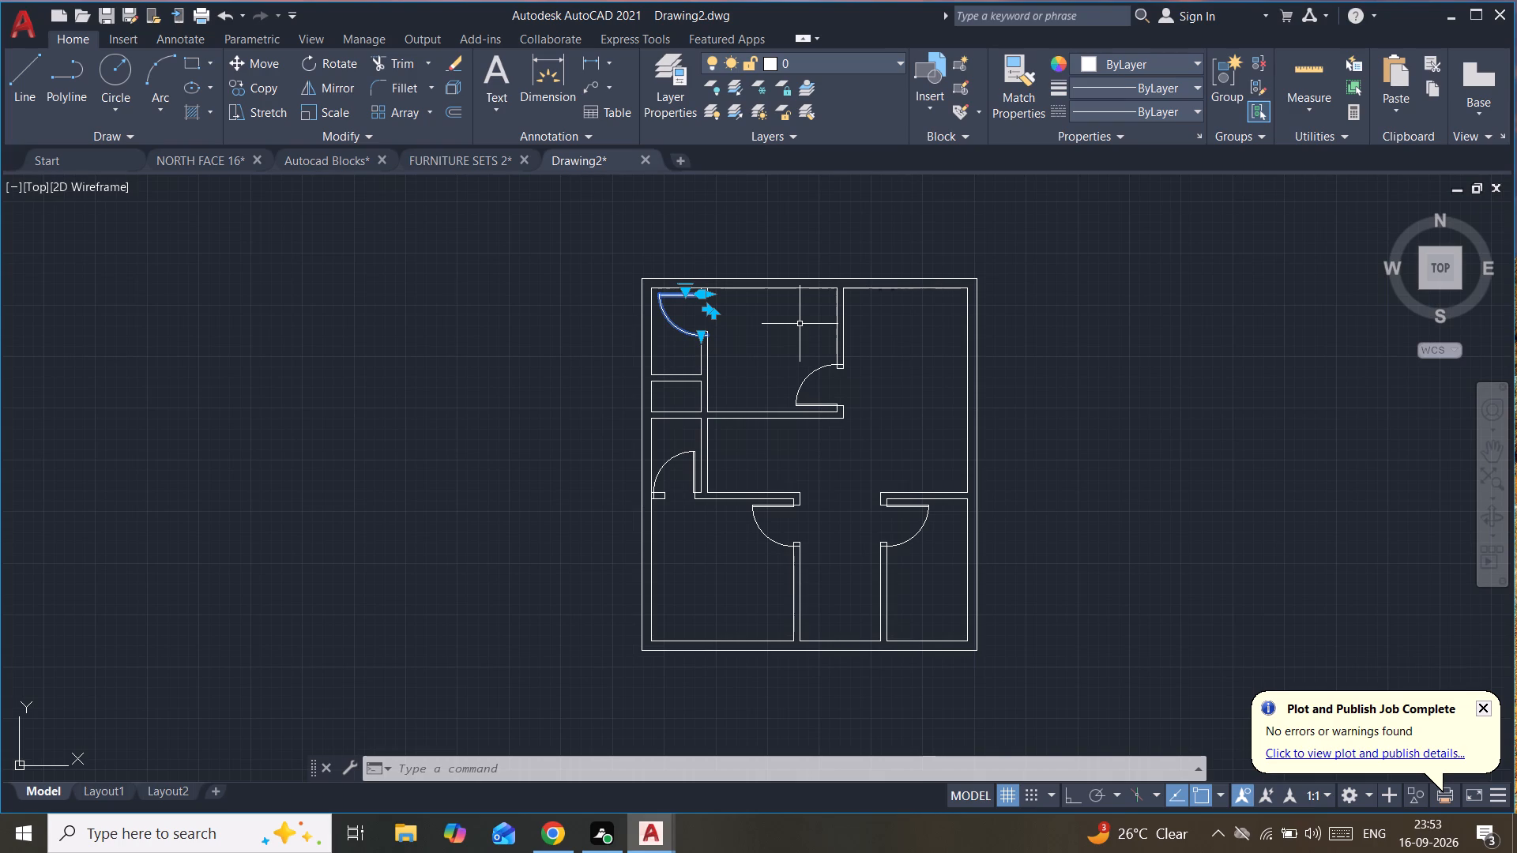
{"action": "left_click", "coordinate": [321, 107]}
{"action": "scroll", "coordinate": [706, 295], "scroll_direction": "up", "scroll_amount": 3}
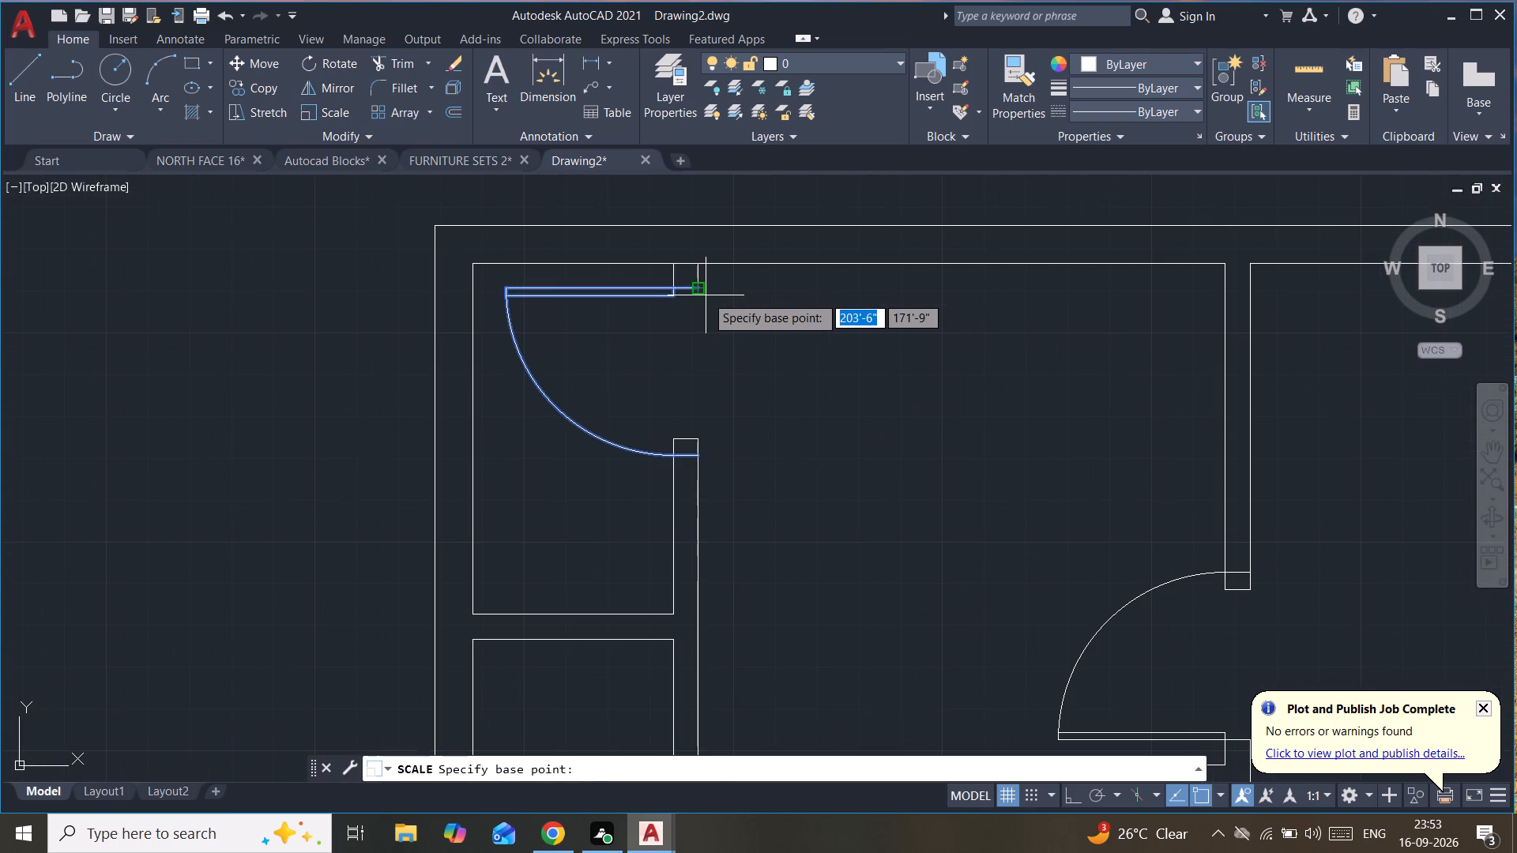
{"action": "left_click", "coordinate": [703, 283]}
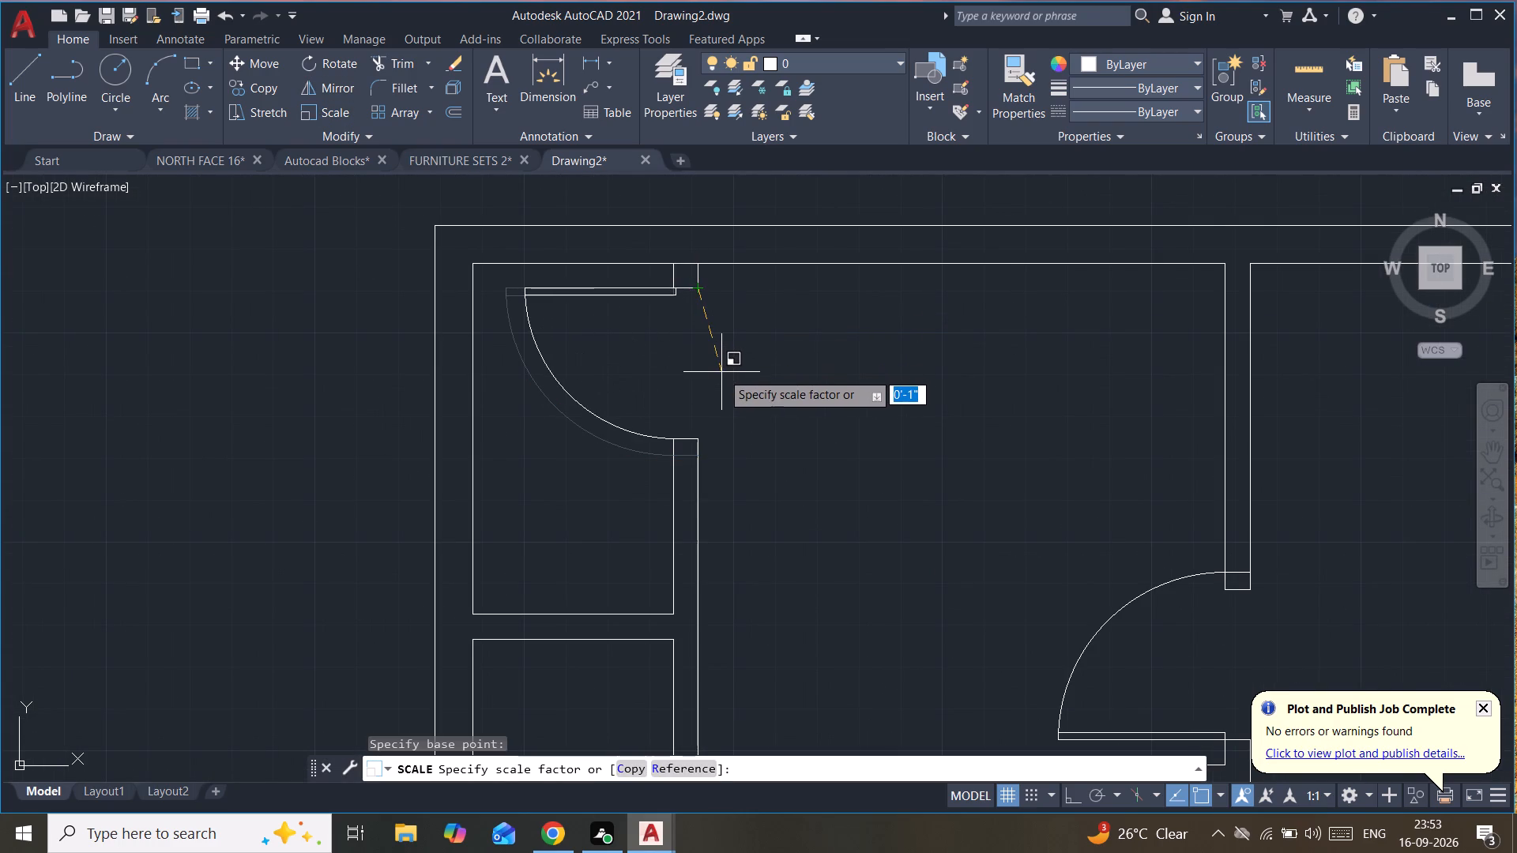
{"action": "left_click", "coordinate": [721, 372]}
Scale down the door in the north-central room's east wall from its hinge-side corner to fit the opening.
{"action": "scroll", "coordinate": [724, 374], "scroll_direction": "down", "scroll_amount": 3}
{"action": "middle_click_drag", "start_coordinate": [724, 374], "coordinate": [728, 239]}
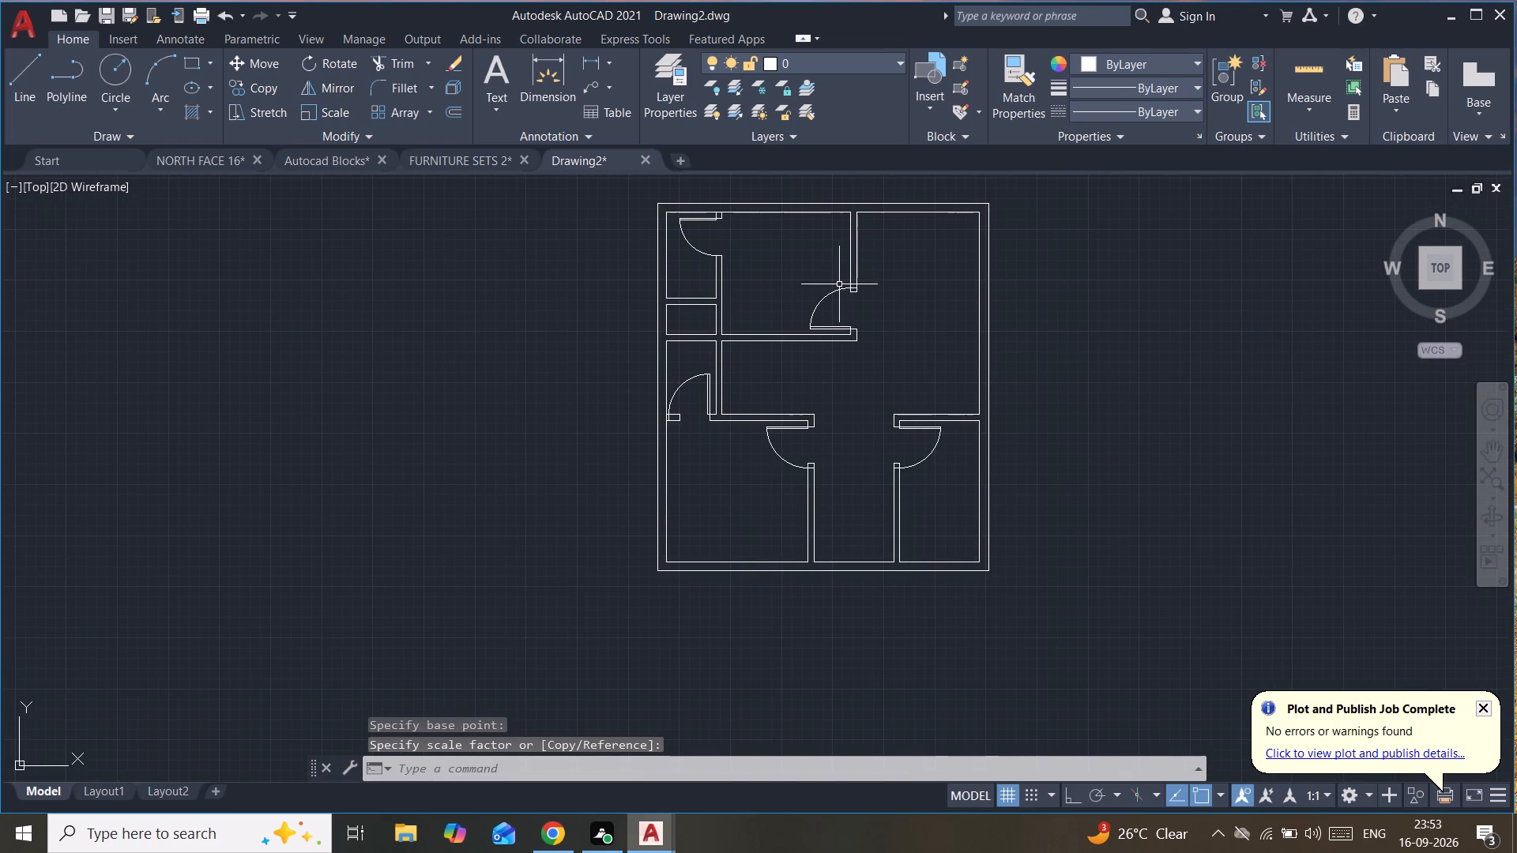
{"action": "left_click", "coordinate": [833, 292]}
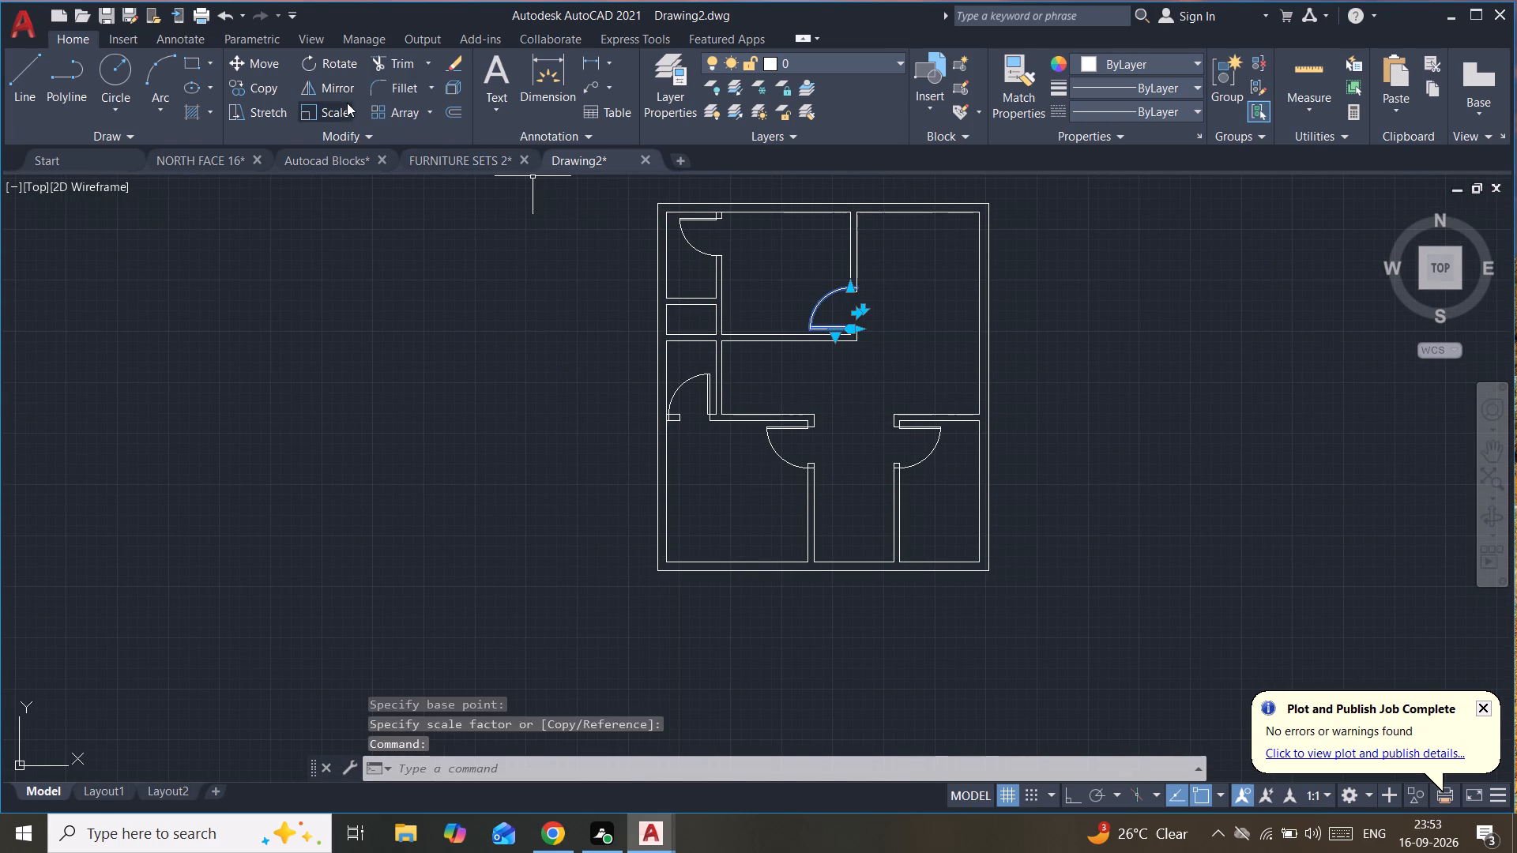
{"action": "left_click", "coordinate": [347, 103]}
{"action": "scroll", "coordinate": [861, 338], "scroll_direction": "up", "scroll_amount": 3}
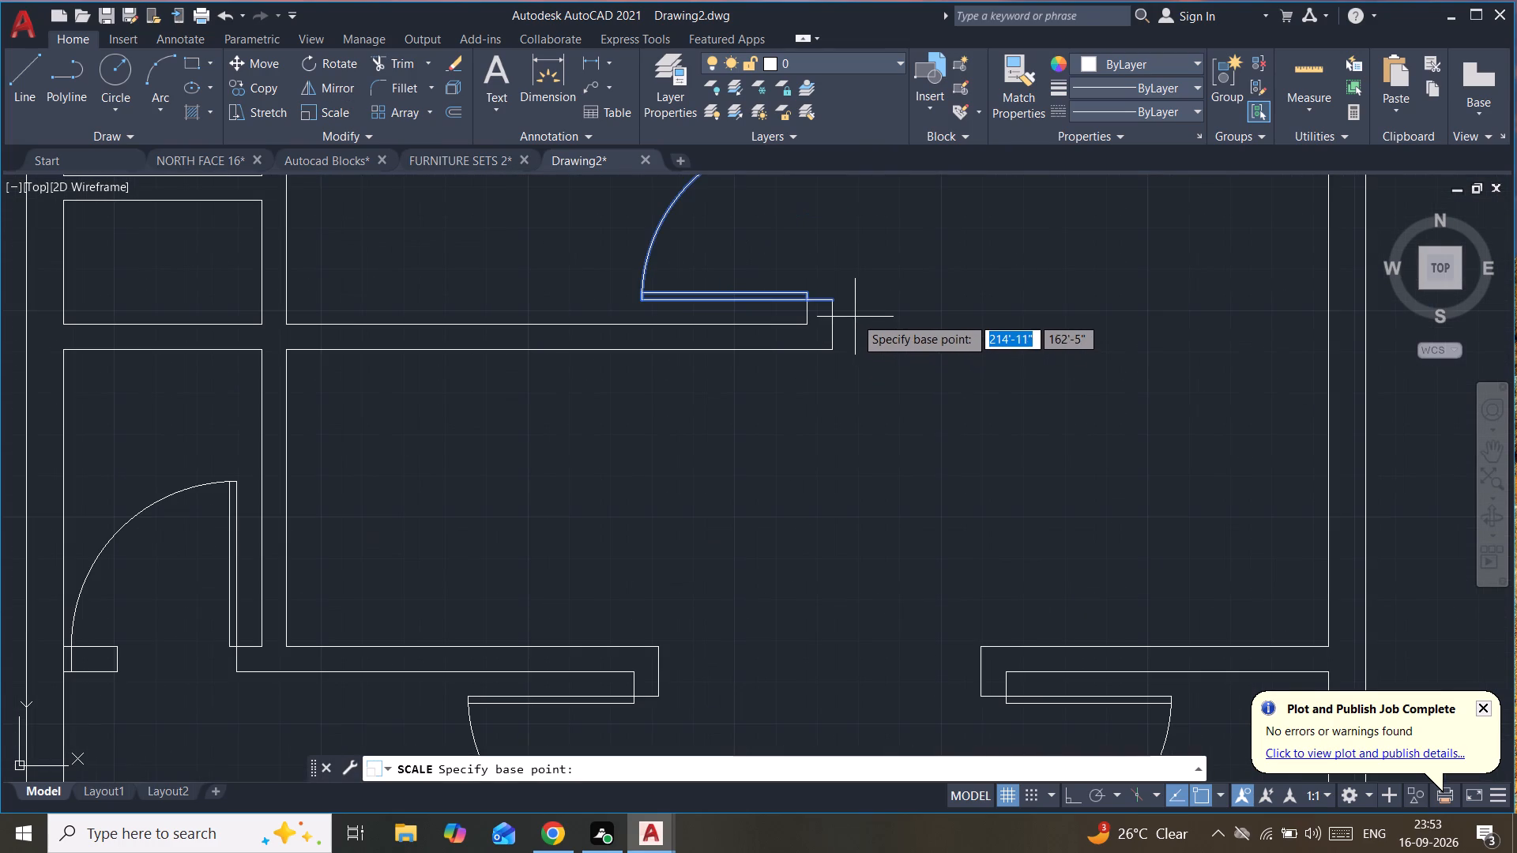
{"action": "left_click", "coordinate": [834, 298]}
{"action": "middle_click_drag", "start_coordinate": [823, 310], "coordinate": [820, 447]}
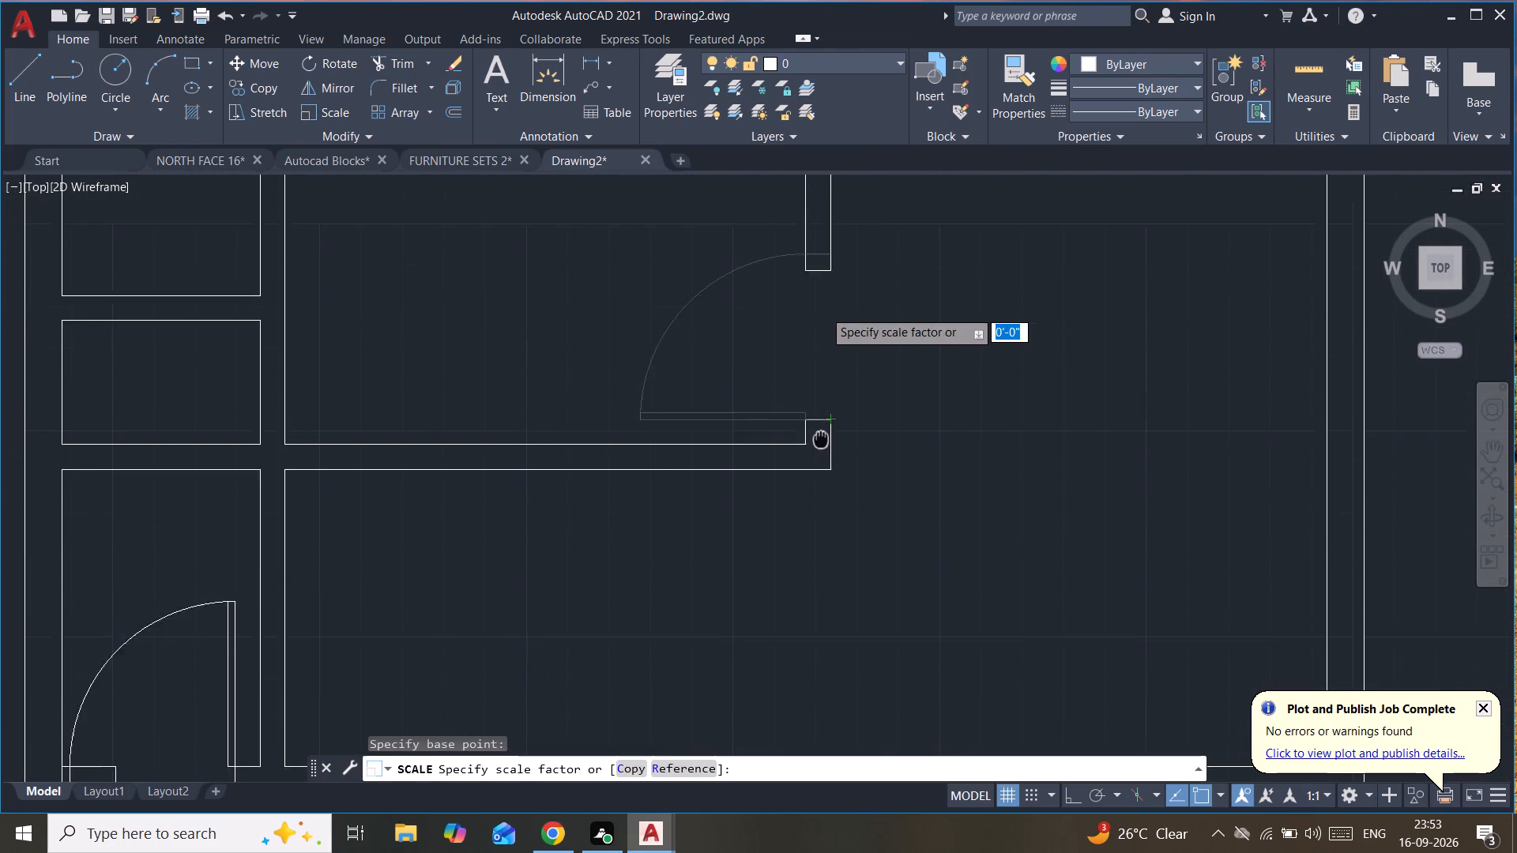
{"action": "middle_click_drag", "start_coordinate": [820, 447], "coordinate": [819, 475]}
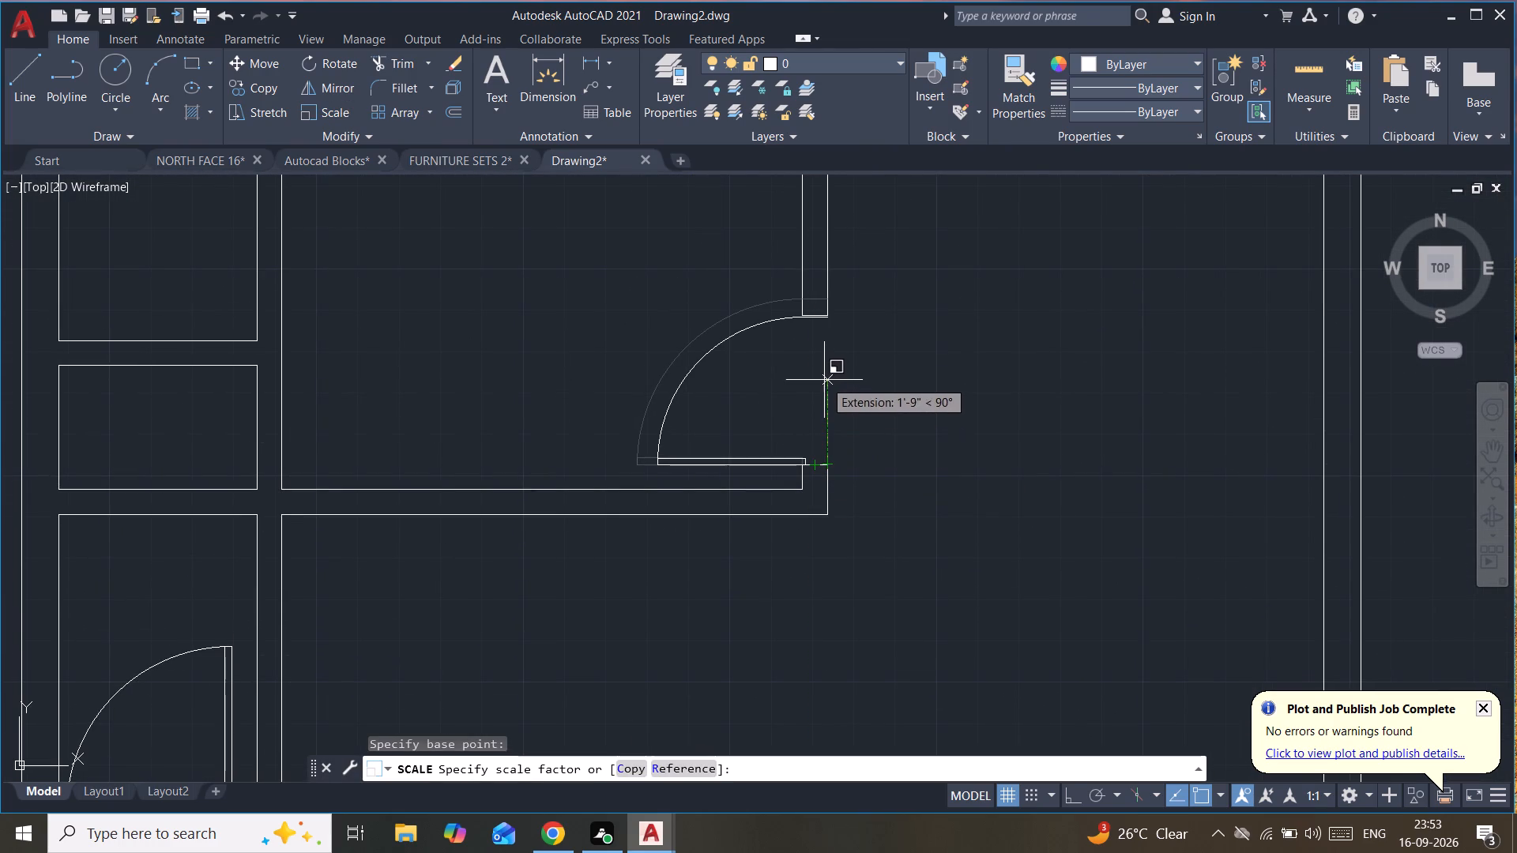
{"action": "left_click", "coordinate": [824, 380]}
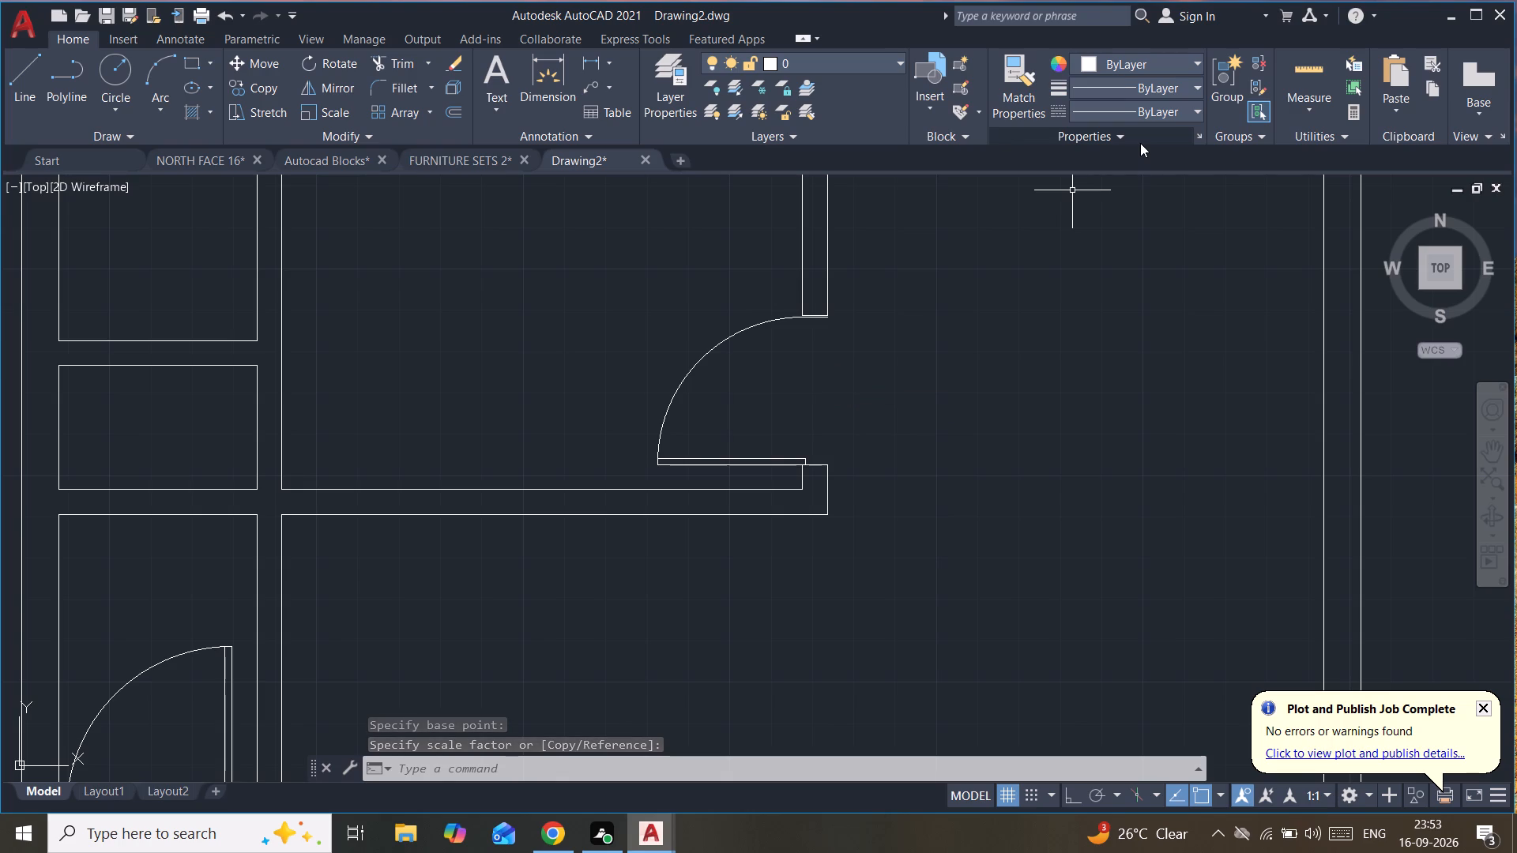
Scale down the door in the narrow west room's south opening from its hinge-side corner to suit the opening.
{"action": "scroll", "coordinate": [841, 207], "scroll_direction": "down", "scroll_amount": 3}
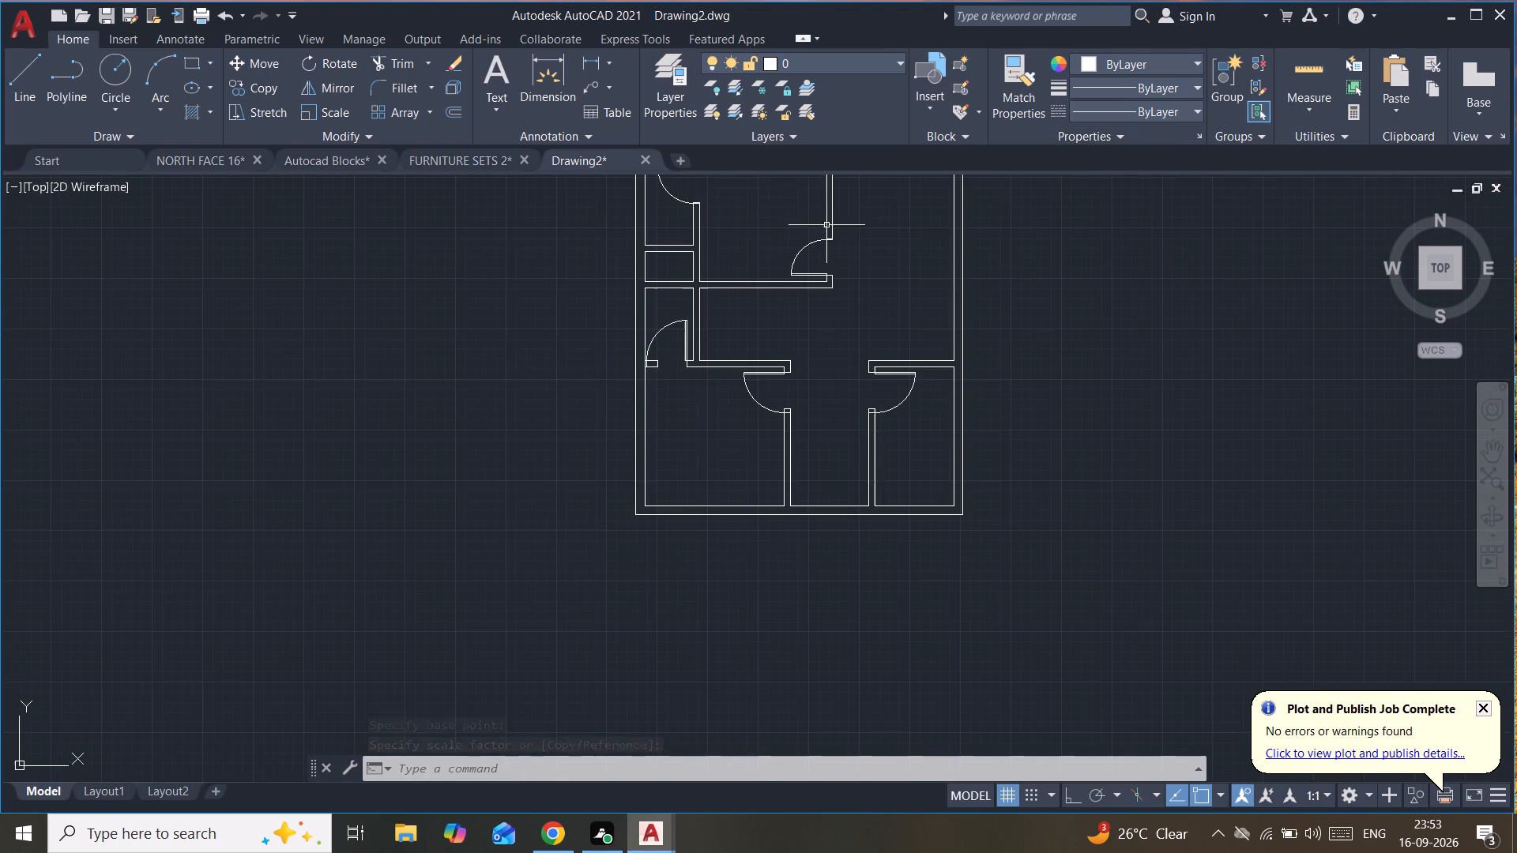
{"action": "middle_click_drag", "start_coordinate": [695, 265], "coordinate": [787, 239]}
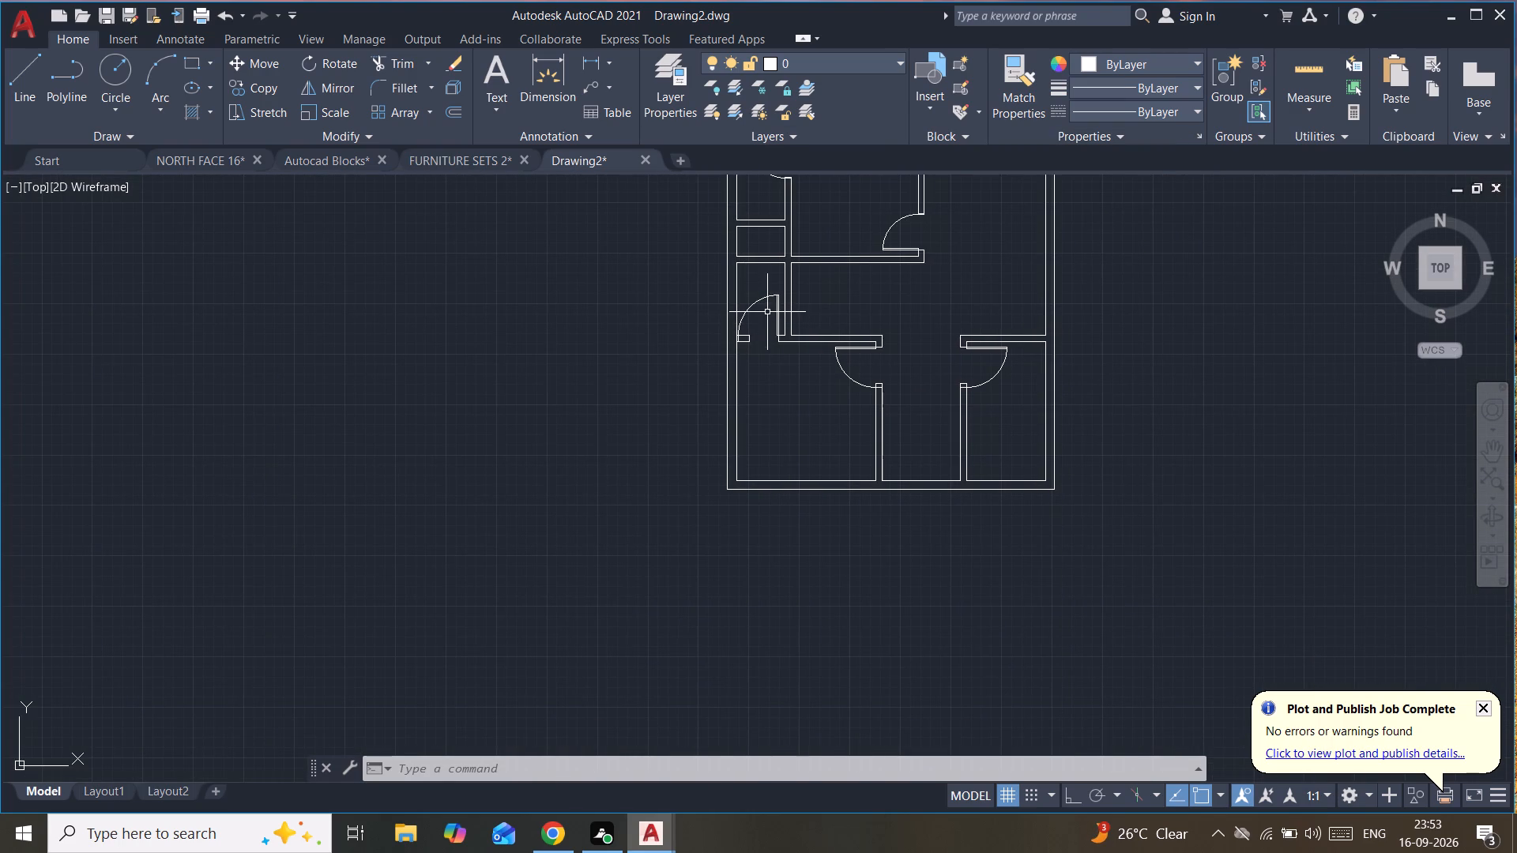
{"action": "left_click", "coordinate": [777, 299]}
{"action": "scroll", "coordinate": [780, 299], "scroll_direction": "up", "scroll_amount": 1}
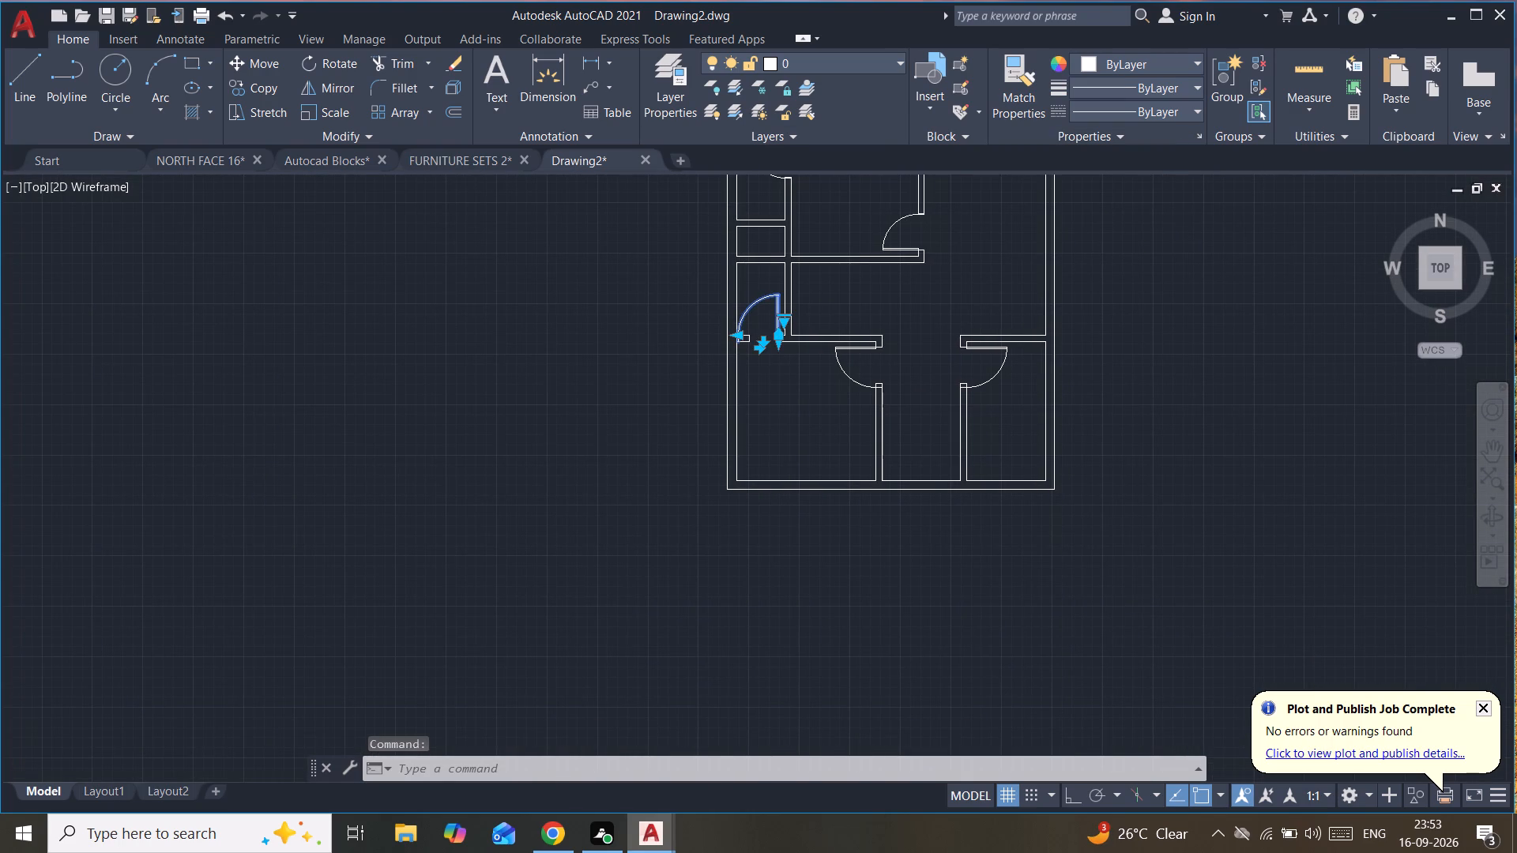
{"action": "middle_click_drag", "start_coordinate": [780, 299], "coordinate": [810, 298]}
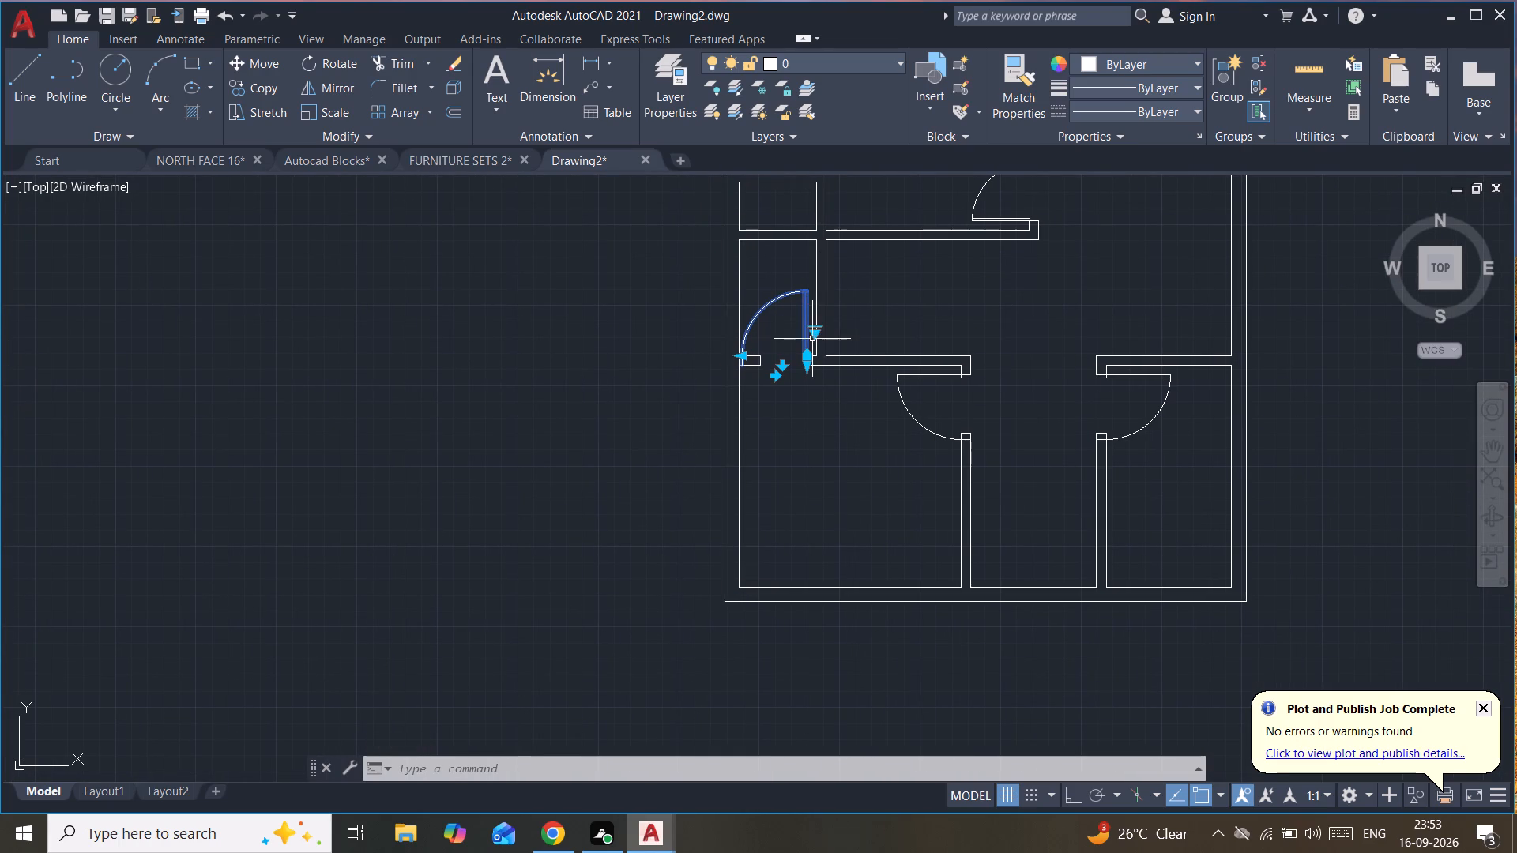
{"action": "left_click", "coordinate": [329, 110]}
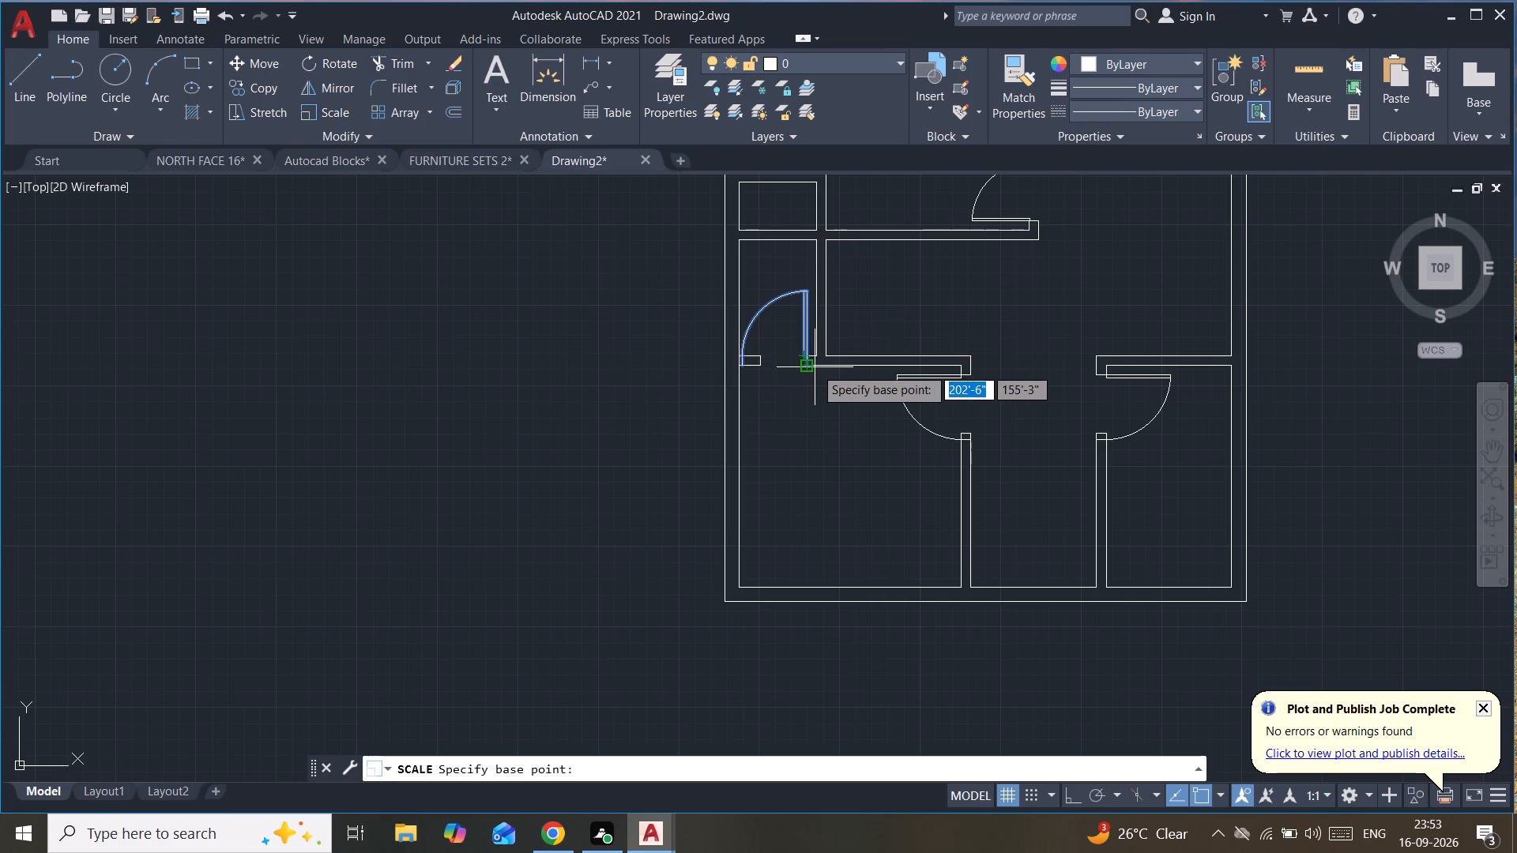
{"action": "scroll", "coordinate": [815, 367], "scroll_direction": "up", "scroll_amount": 1}
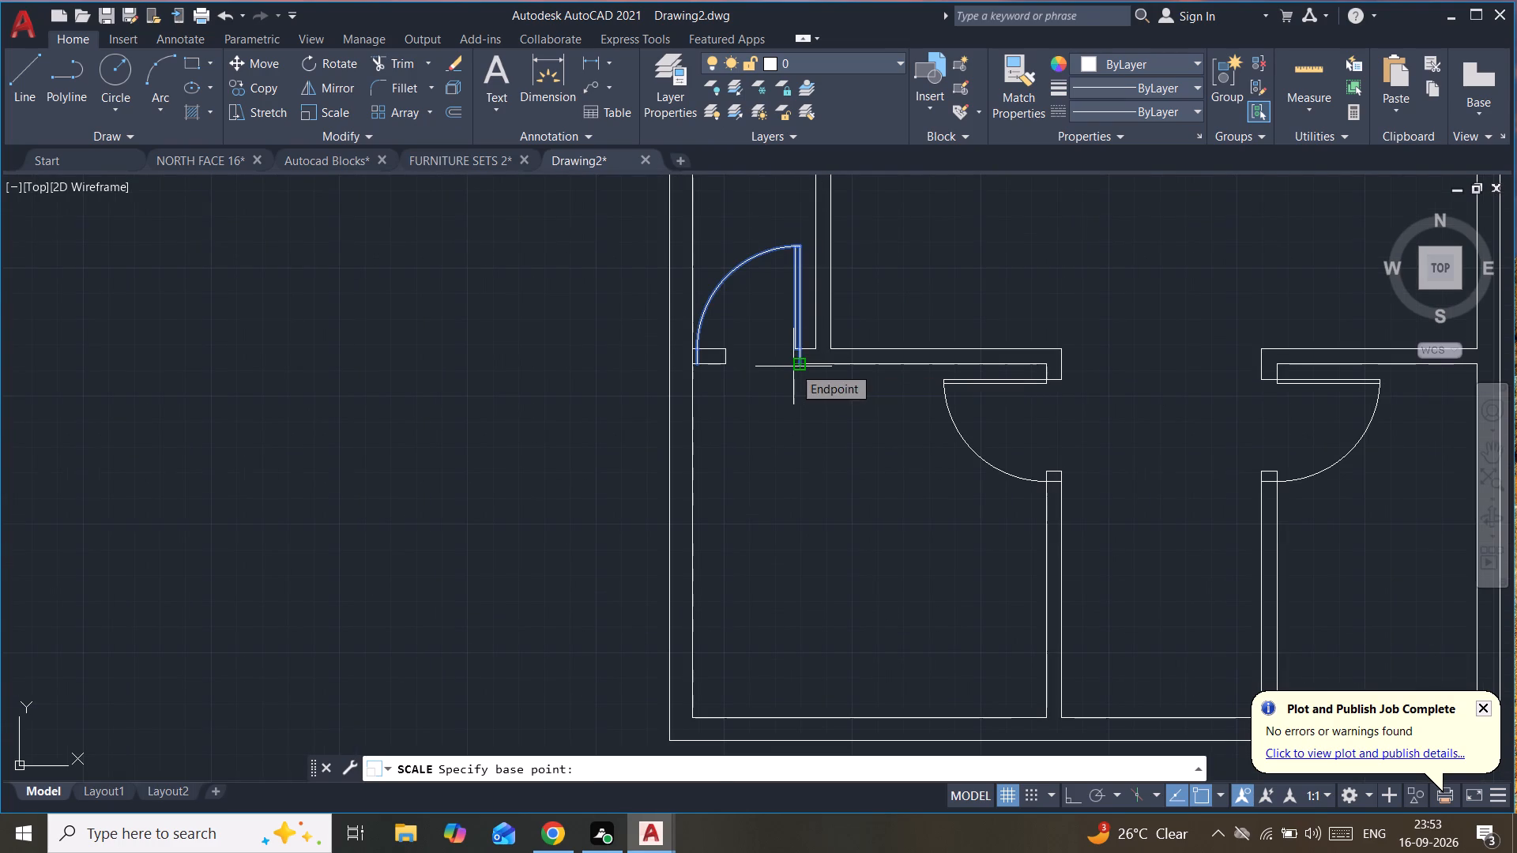
{"action": "left_click", "coordinate": [792, 366]}
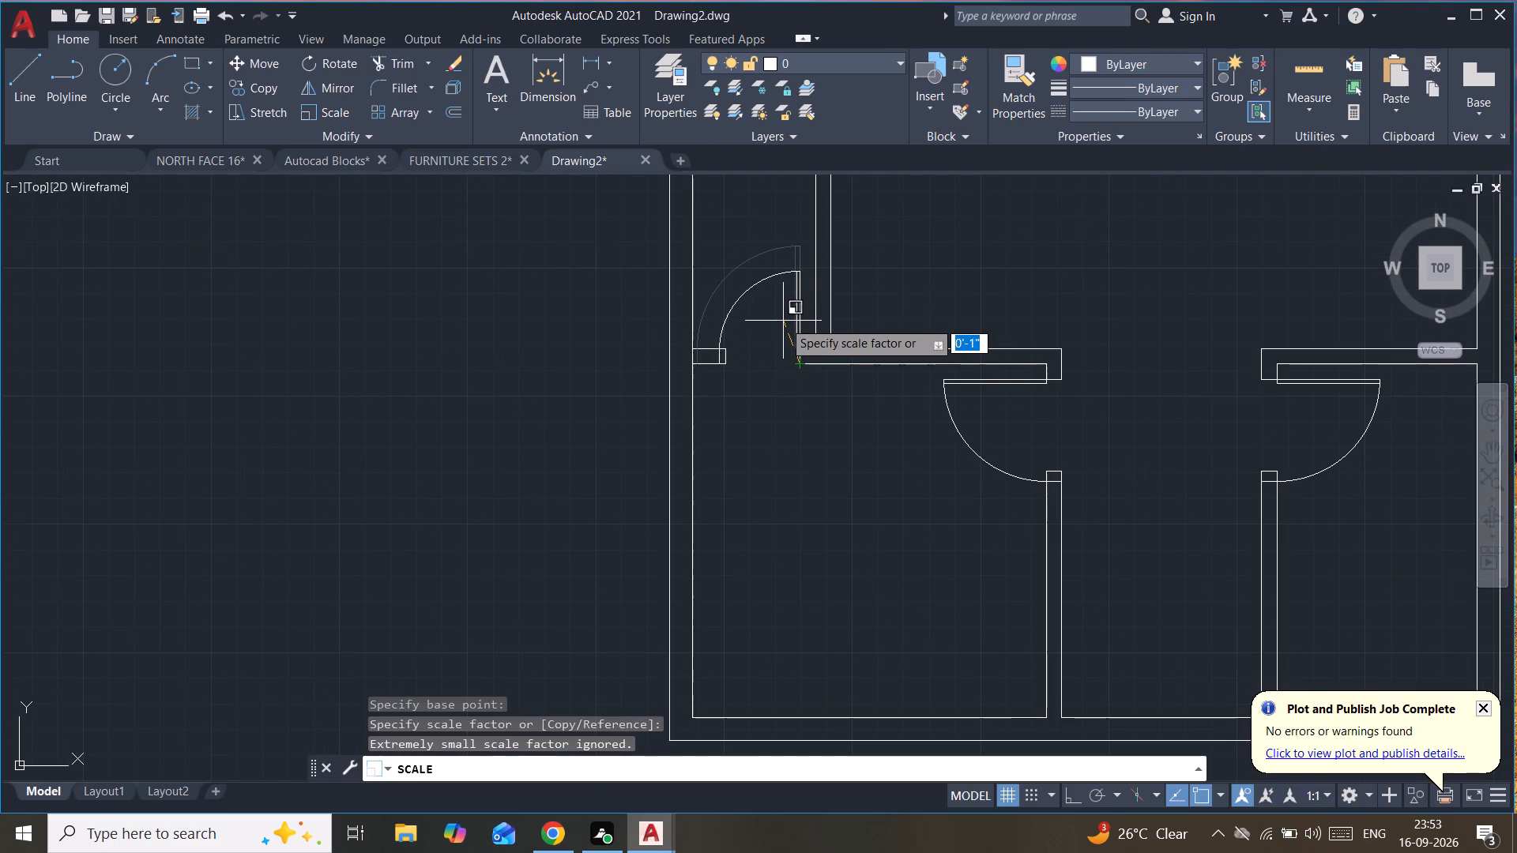
{"action": "left_click", "coordinate": [787, 324]}
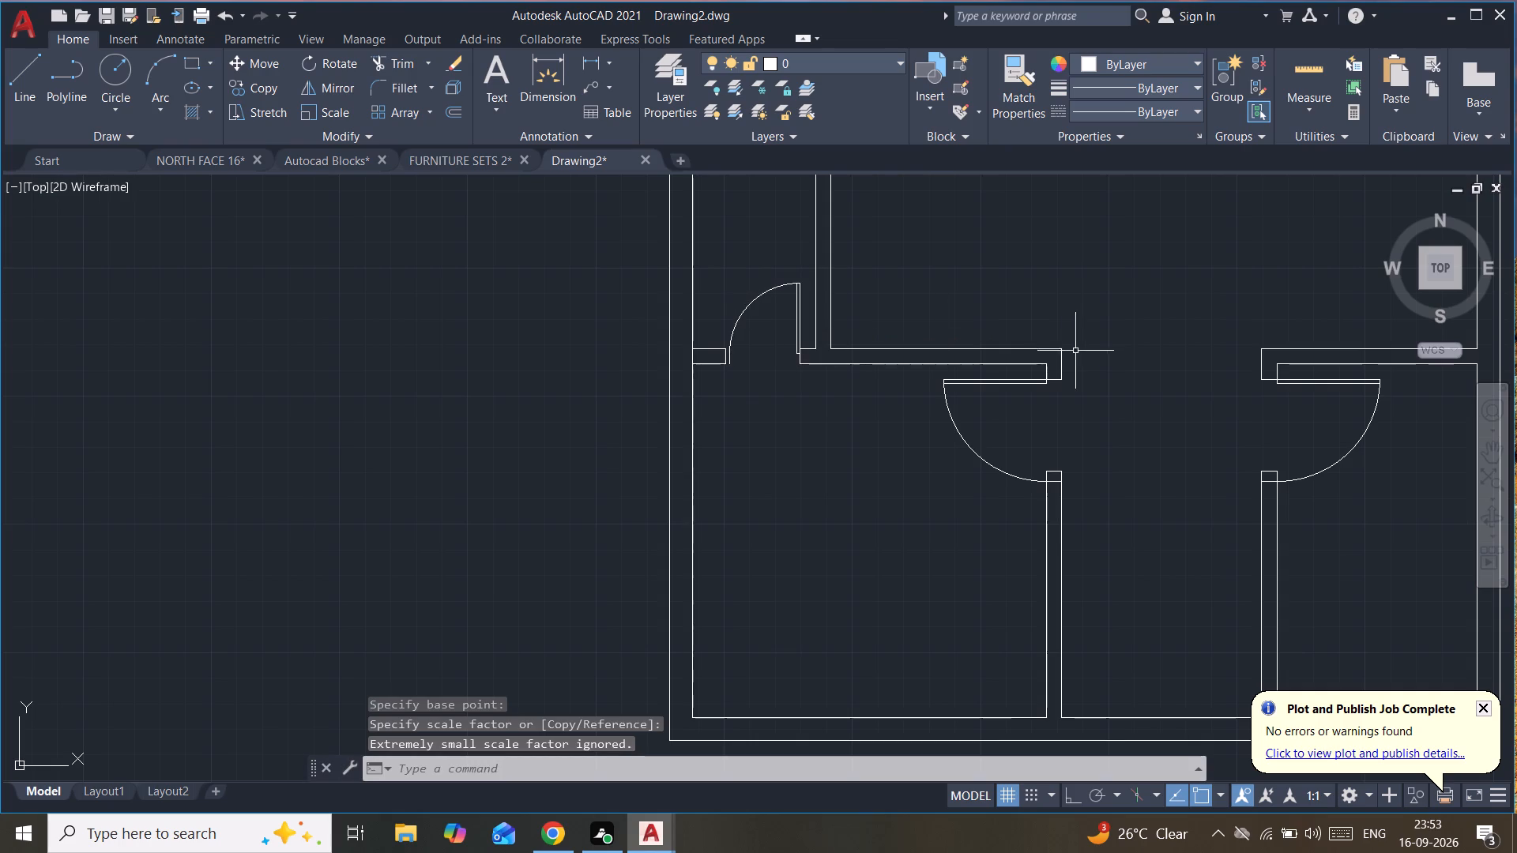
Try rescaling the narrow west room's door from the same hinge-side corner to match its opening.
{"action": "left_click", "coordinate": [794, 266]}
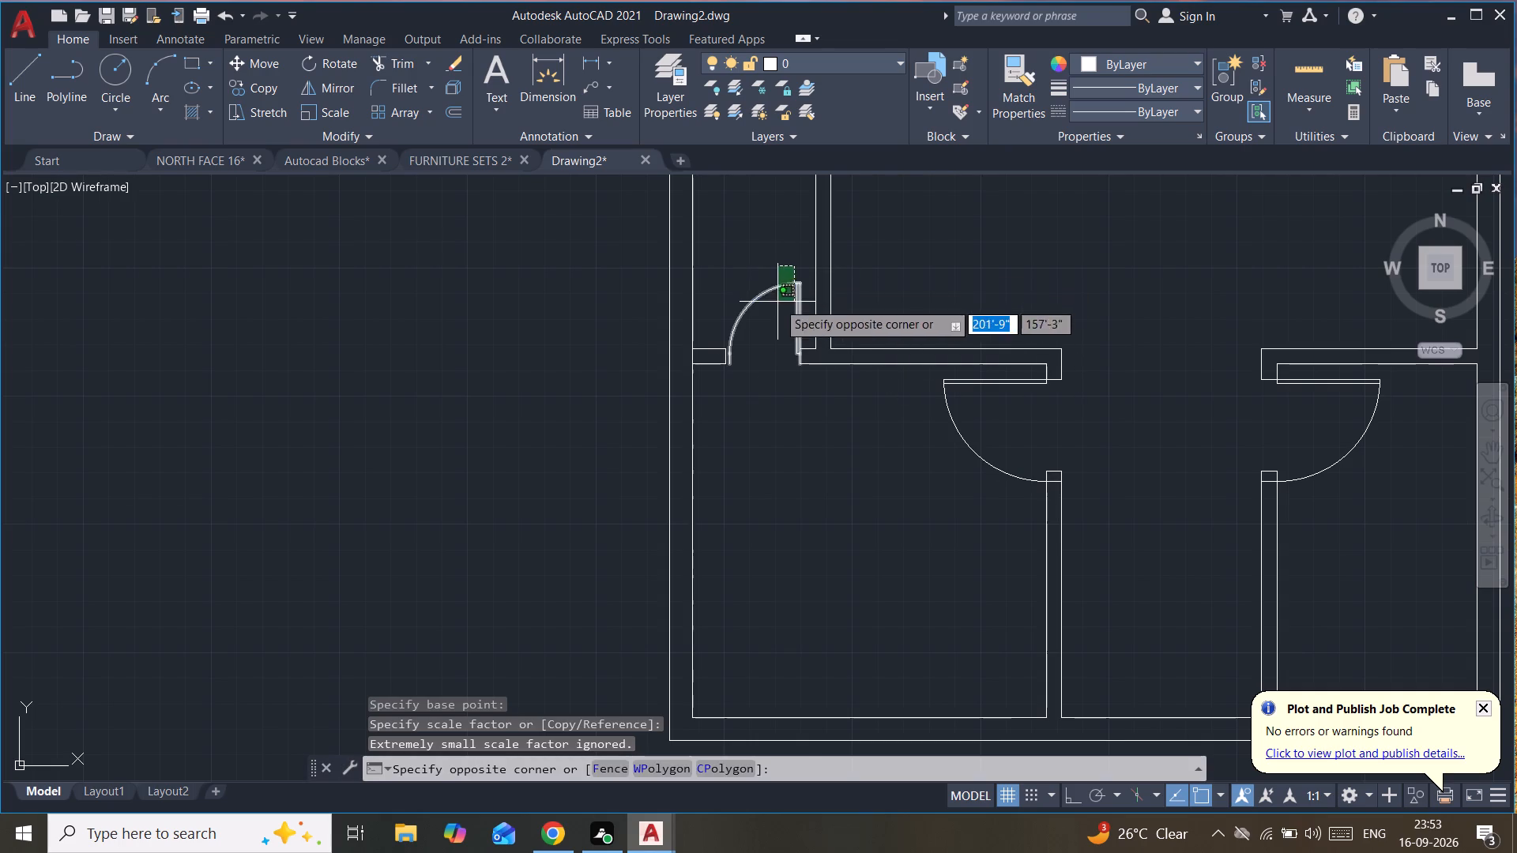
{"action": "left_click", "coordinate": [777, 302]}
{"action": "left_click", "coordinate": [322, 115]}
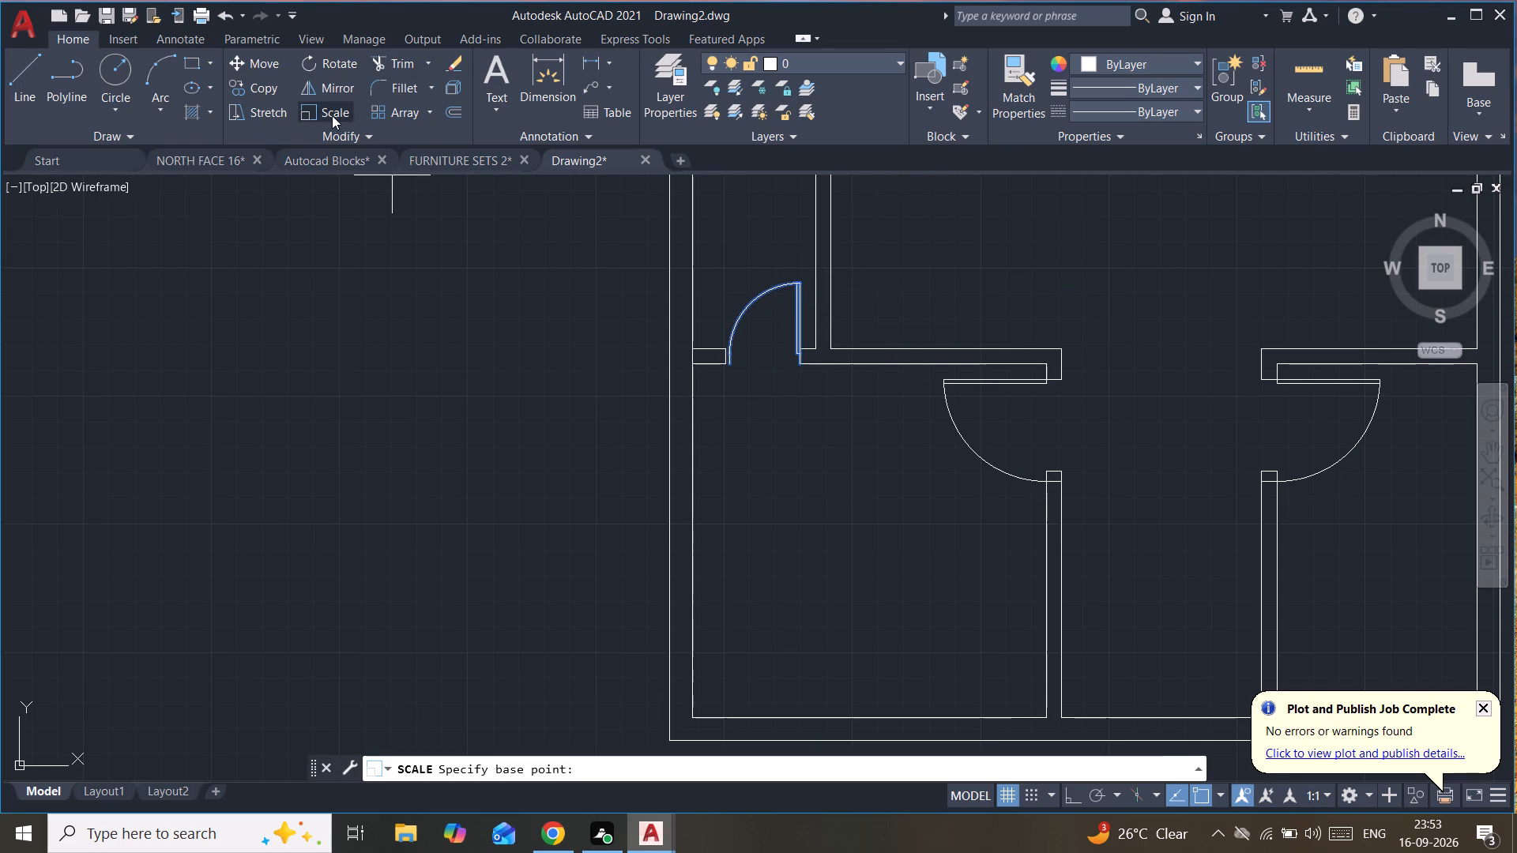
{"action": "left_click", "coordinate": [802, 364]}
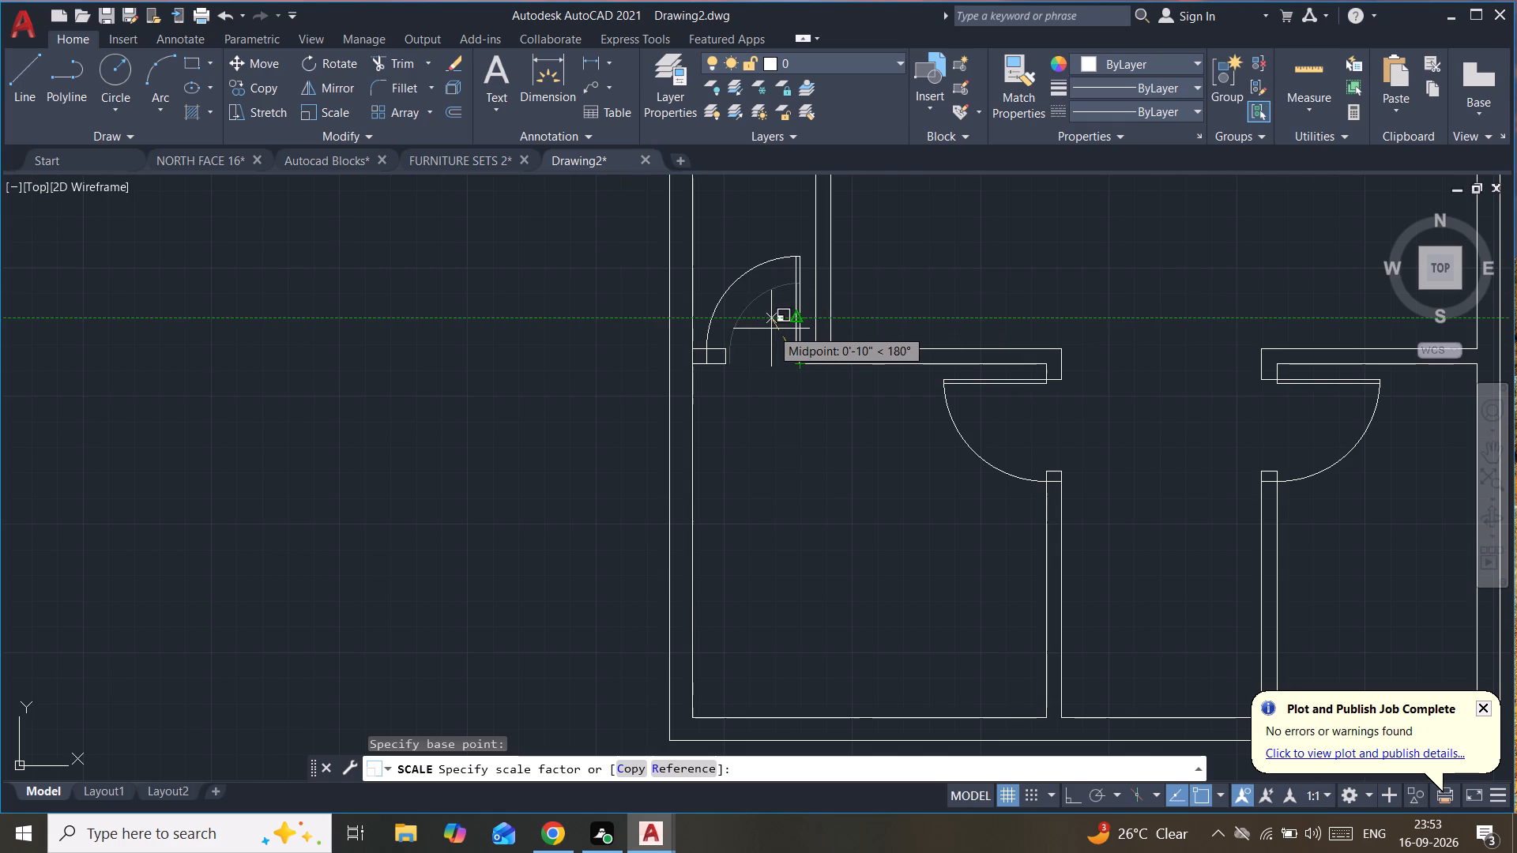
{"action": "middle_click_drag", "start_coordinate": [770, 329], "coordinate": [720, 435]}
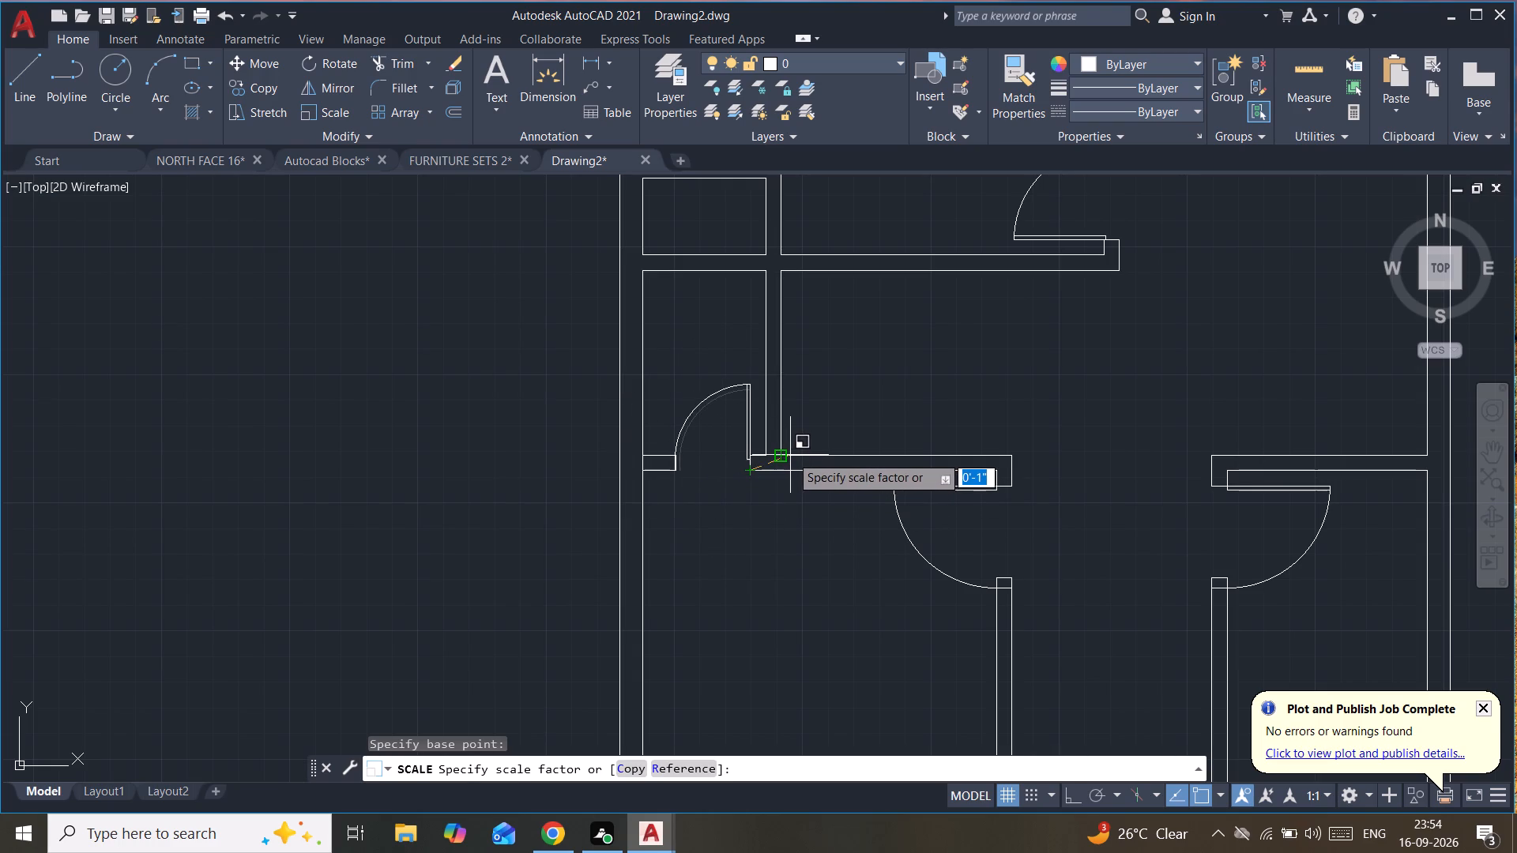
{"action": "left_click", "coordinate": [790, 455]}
Scale up the narrow west room's door from its hinge-side corner until its swing reaches the western jamb.
{"action": "middle_click_drag", "start_coordinate": [672, 539], "coordinate": [672, 540]}
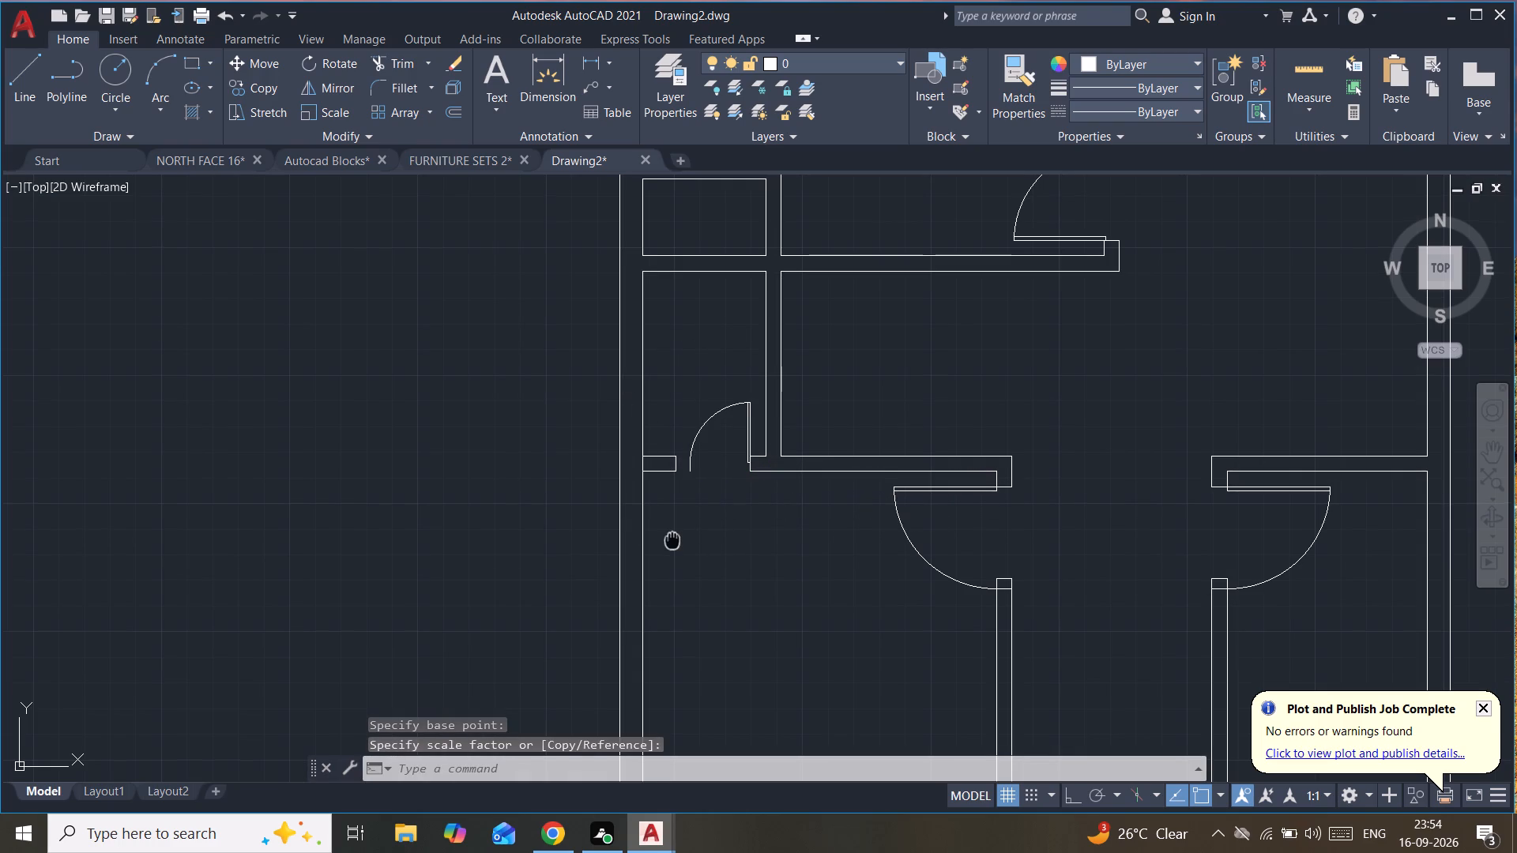
{"action": "middle_click_drag", "start_coordinate": [672, 540], "coordinate": [688, 558]}
{"action": "left_click", "coordinate": [754, 412]}
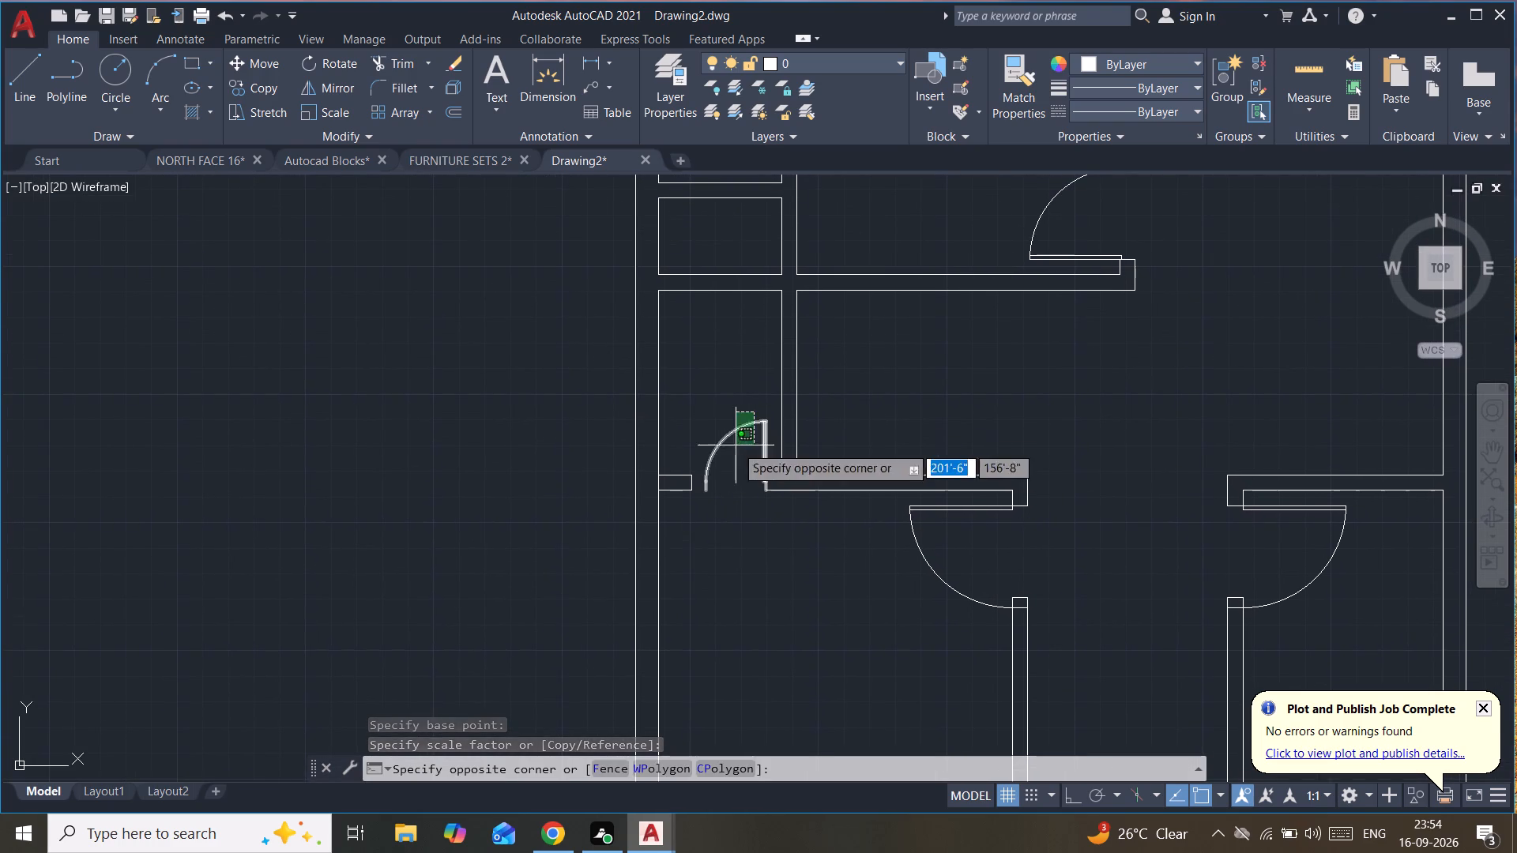
{"action": "left_click", "coordinate": [736, 445]}
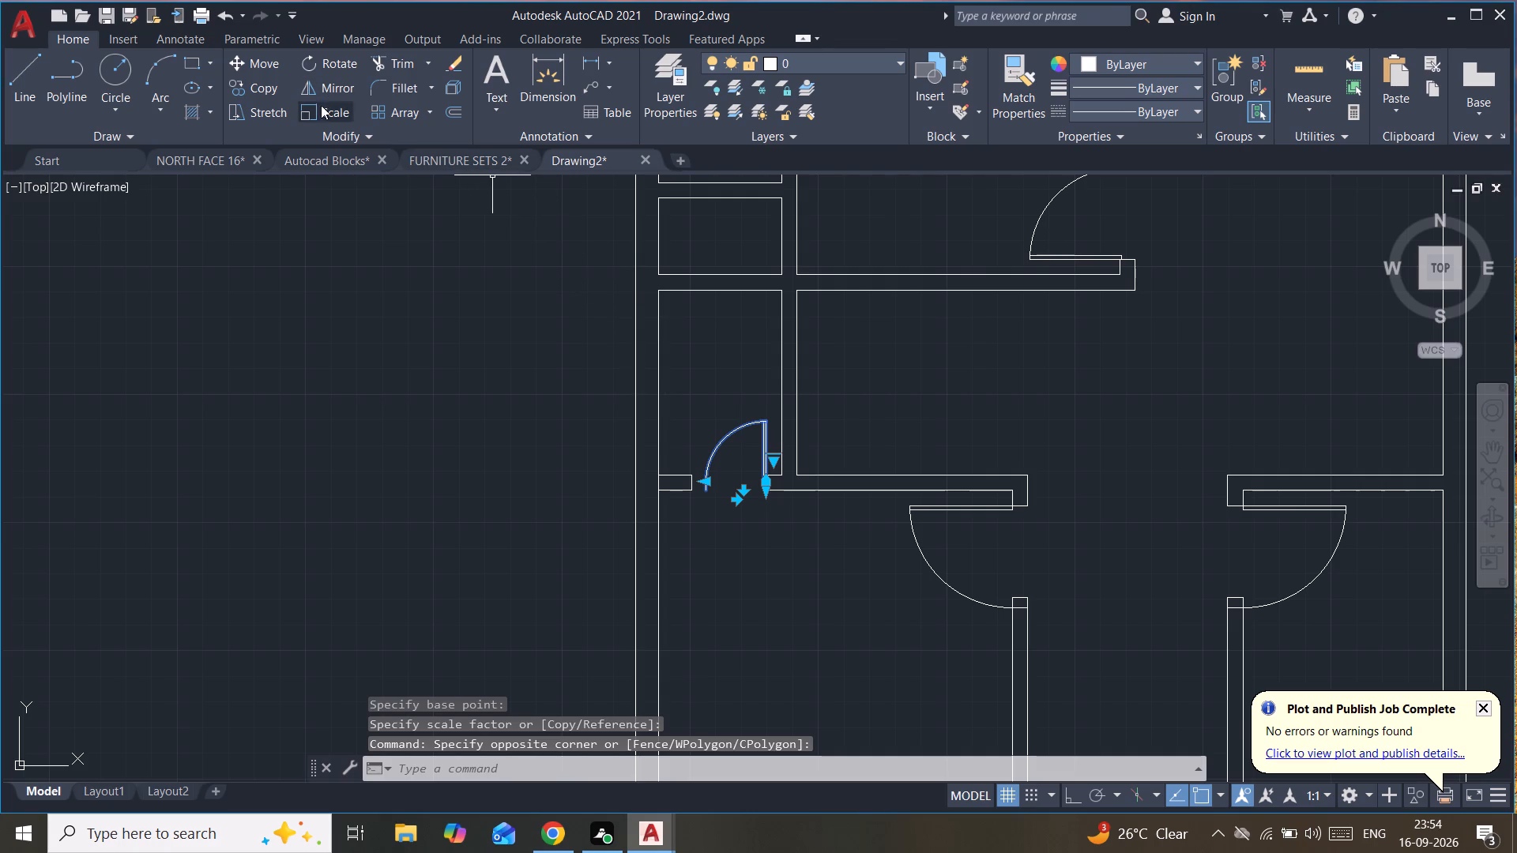
{"action": "left_click", "coordinate": [321, 107]}
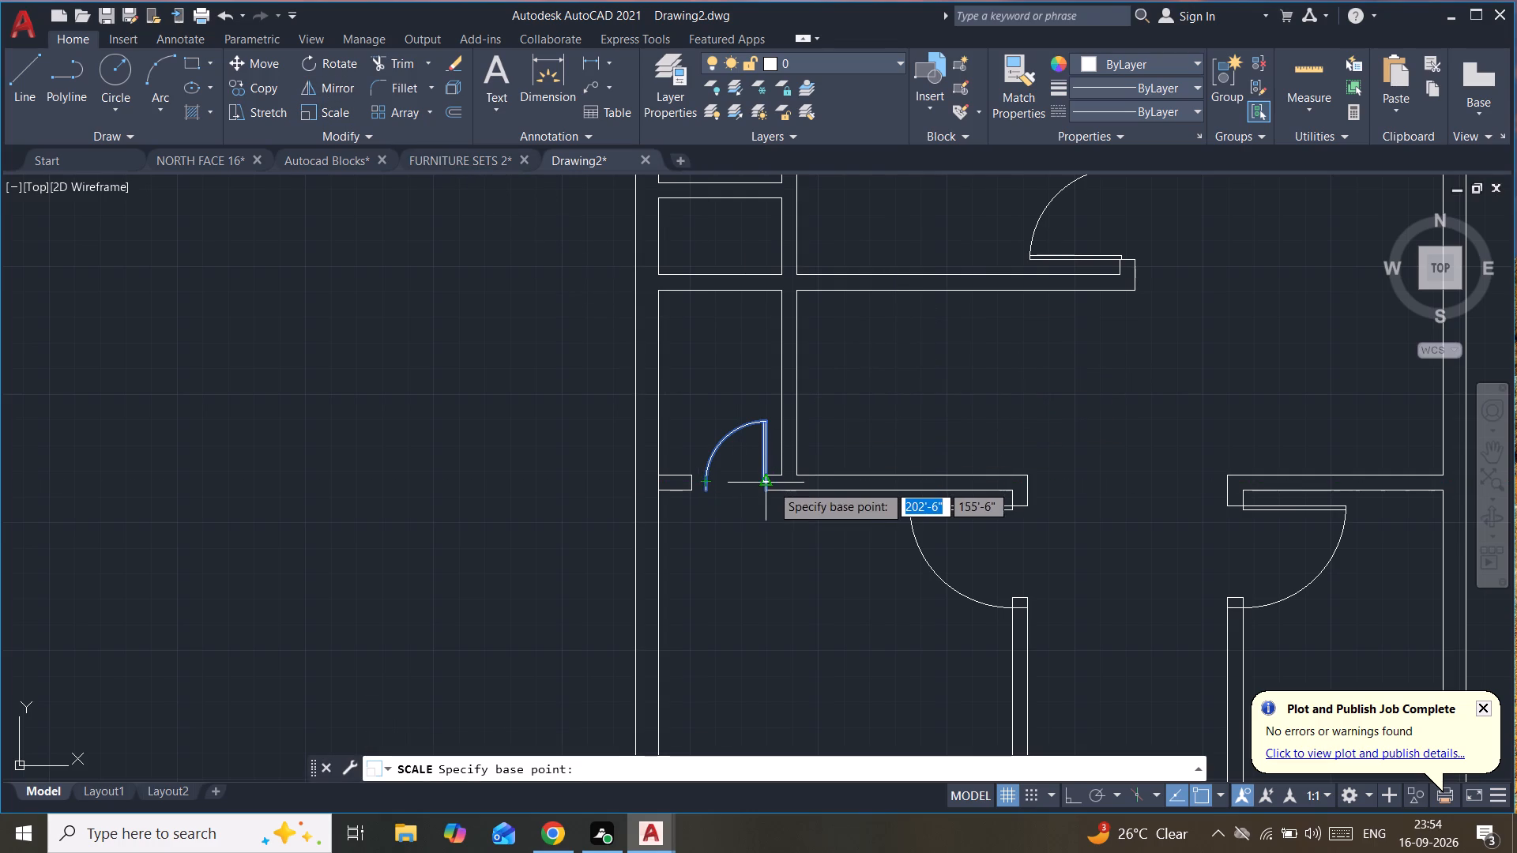
{"action": "scroll", "coordinate": [771, 484], "scroll_direction": "up", "scroll_amount": 2}
{"action": "left_click", "coordinate": [758, 504]}
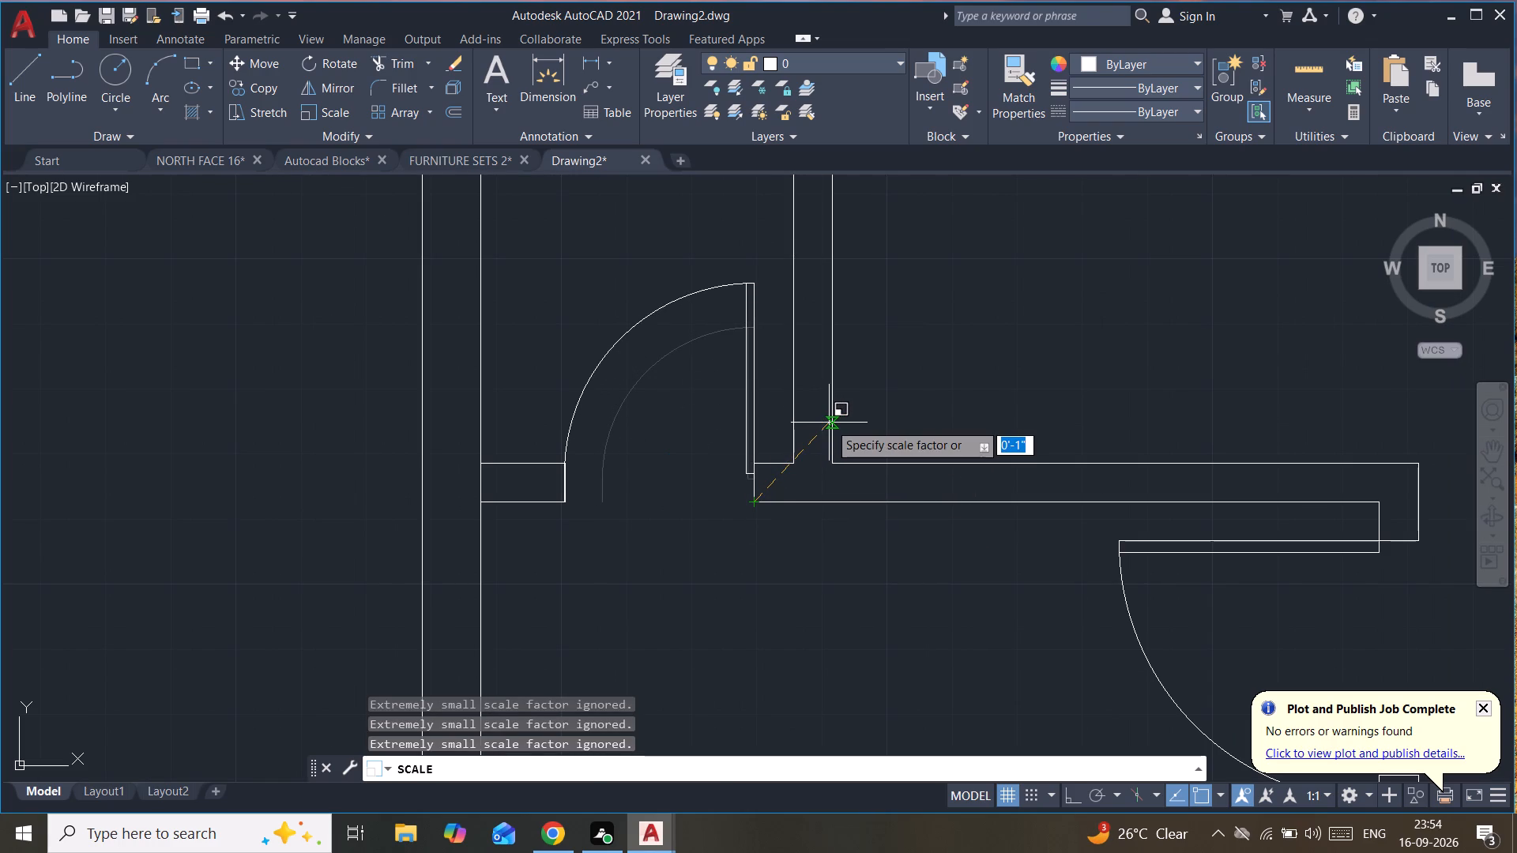
{"action": "left_click", "coordinate": [829, 423]}
Fine-tune the scale of the narrow west room's door from its hinge-side corner so it ends at the western jamb.
{"action": "scroll", "coordinate": [919, 449], "scroll_direction": "down", "scroll_amount": 4}
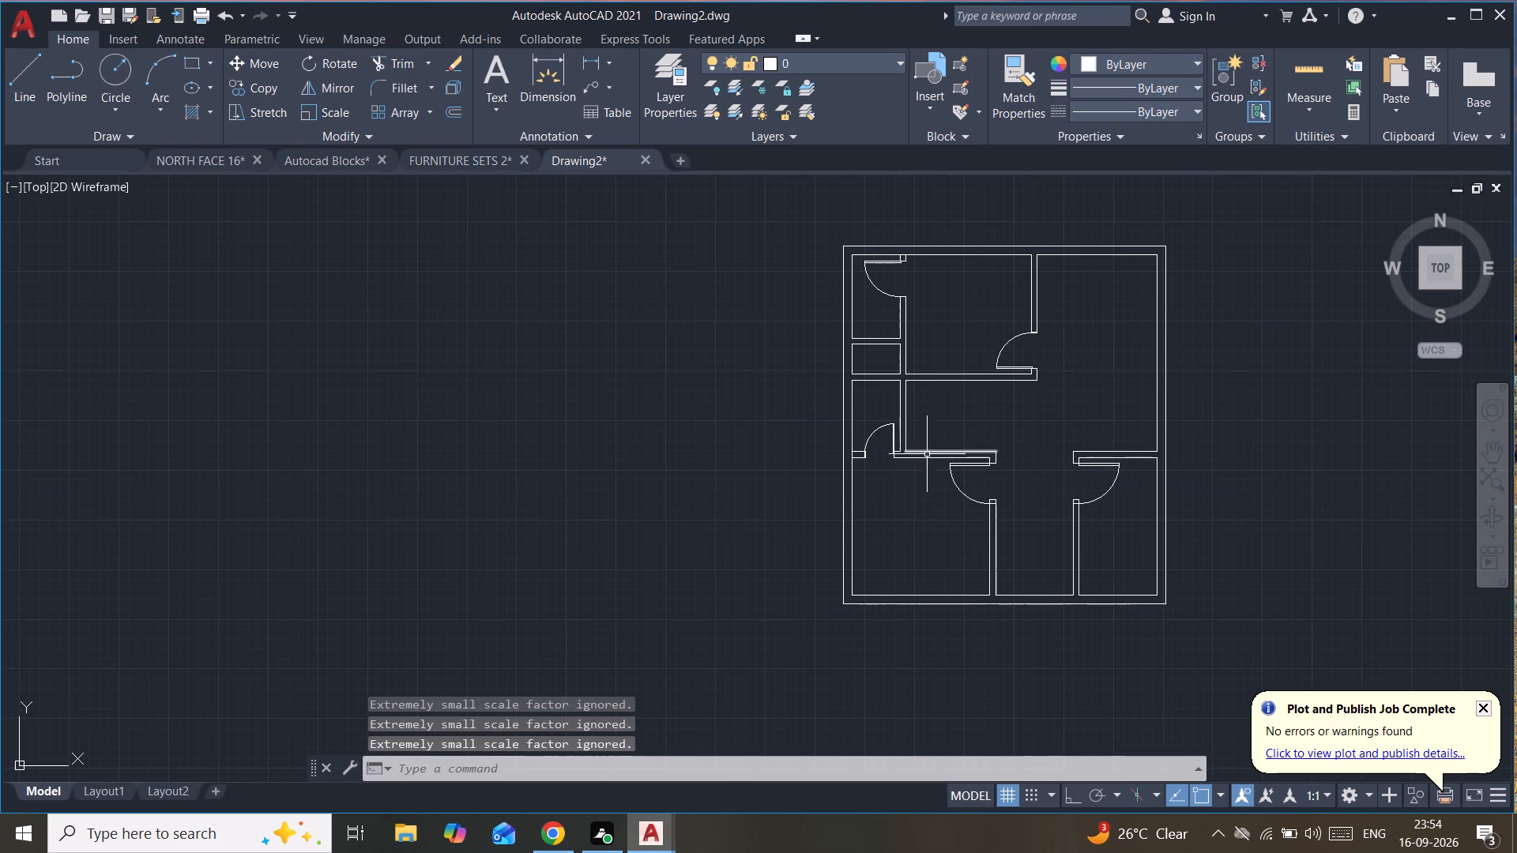
{"action": "scroll", "coordinate": [882, 490], "scroll_direction": "up", "scroll_amount": 2}
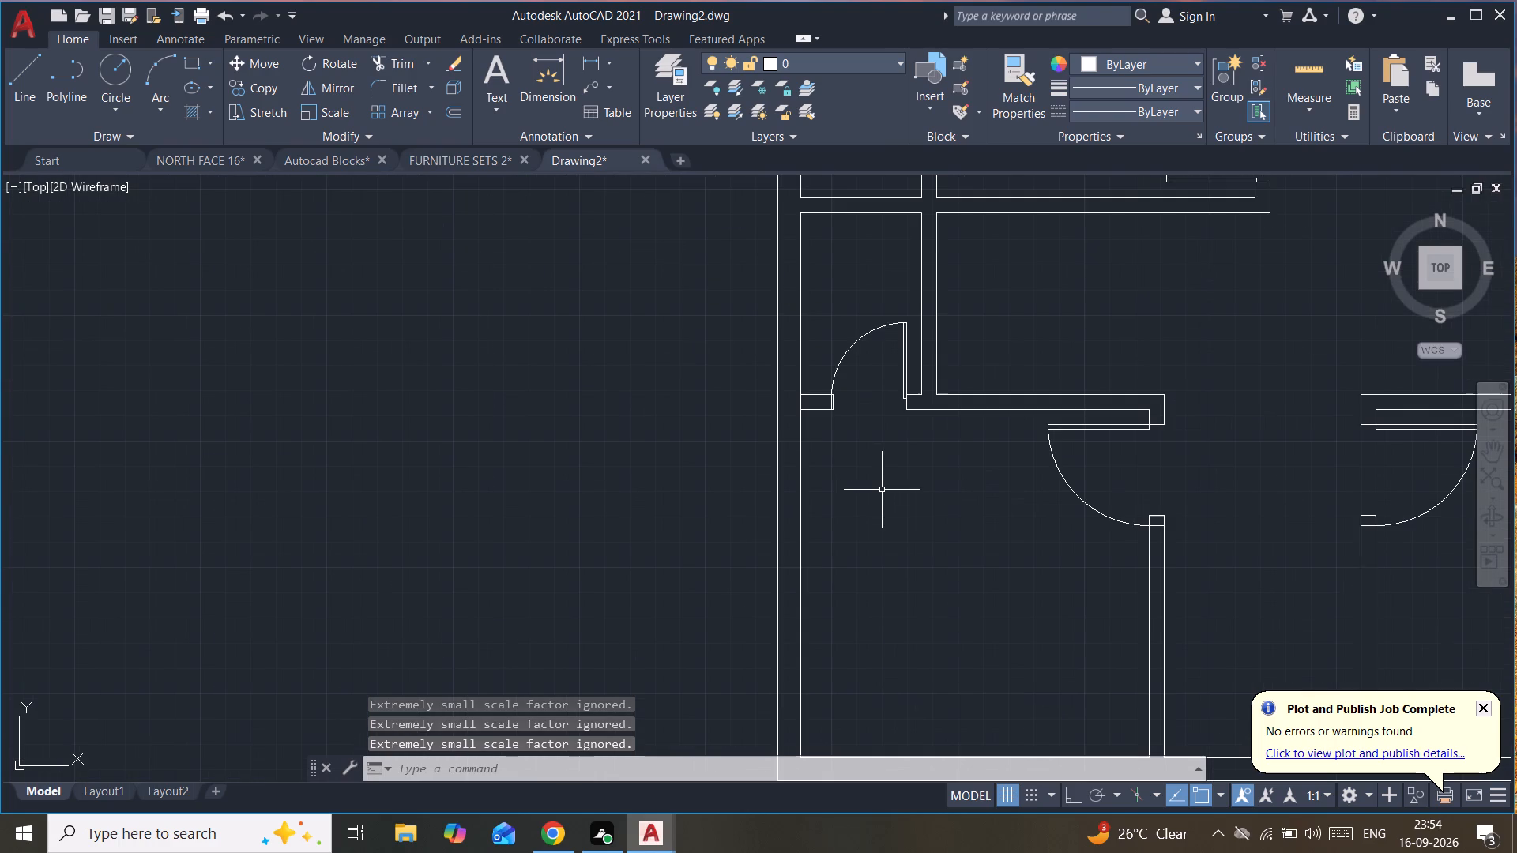
{"action": "scroll", "coordinate": [887, 468], "scroll_direction": "up", "scroll_amount": 1}
{"action": "middle_click_drag", "start_coordinate": [887, 468], "coordinate": [787, 542]}
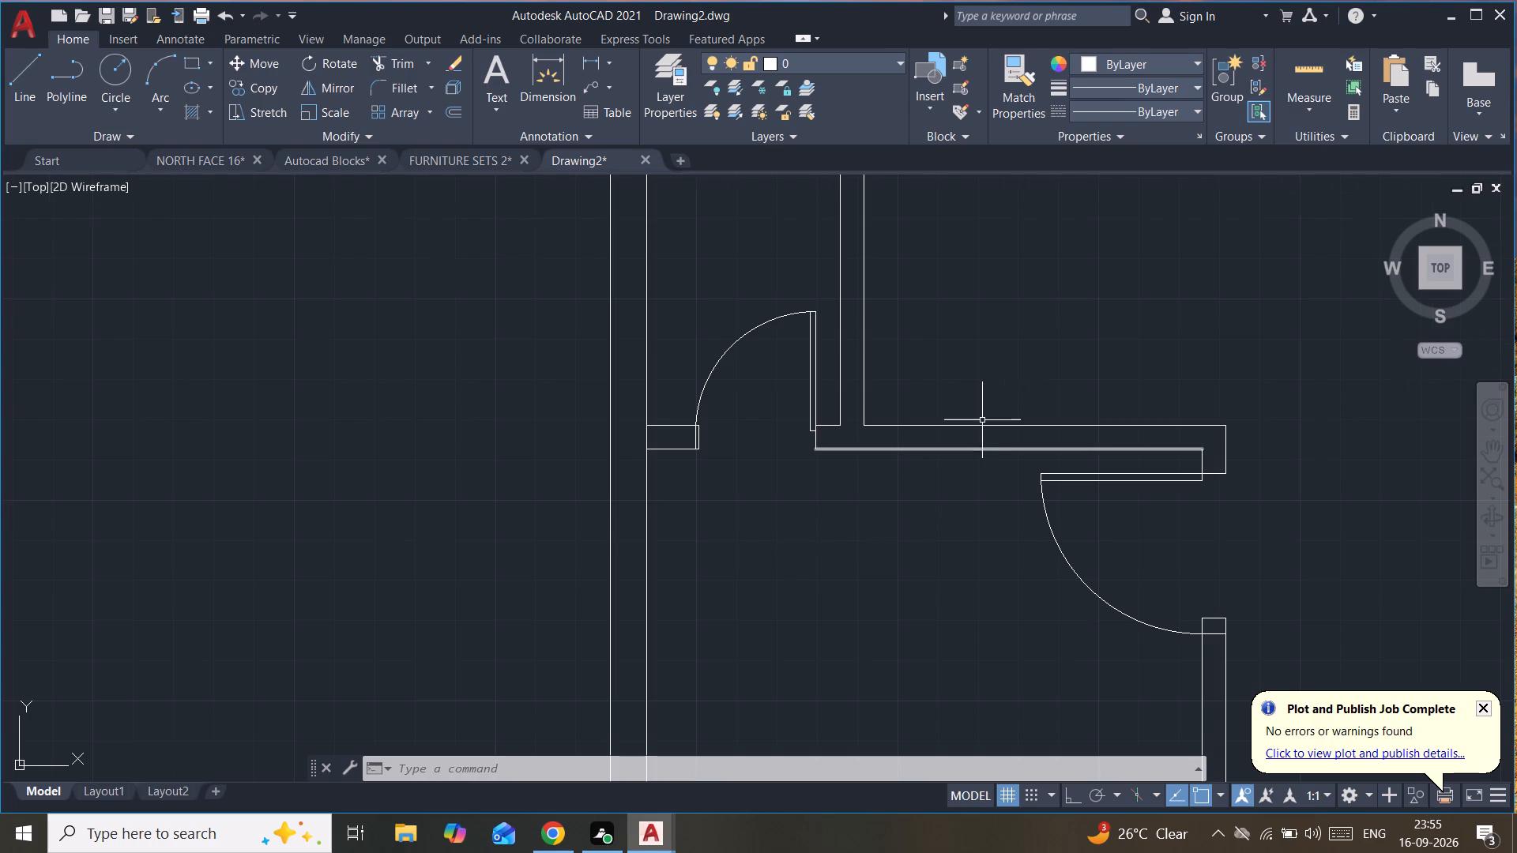
{"action": "scroll", "coordinate": [982, 419], "scroll_direction": "down", "scroll_amount": 2}
{"action": "middle_click_drag", "start_coordinate": [982, 418], "coordinate": [782, 439]}
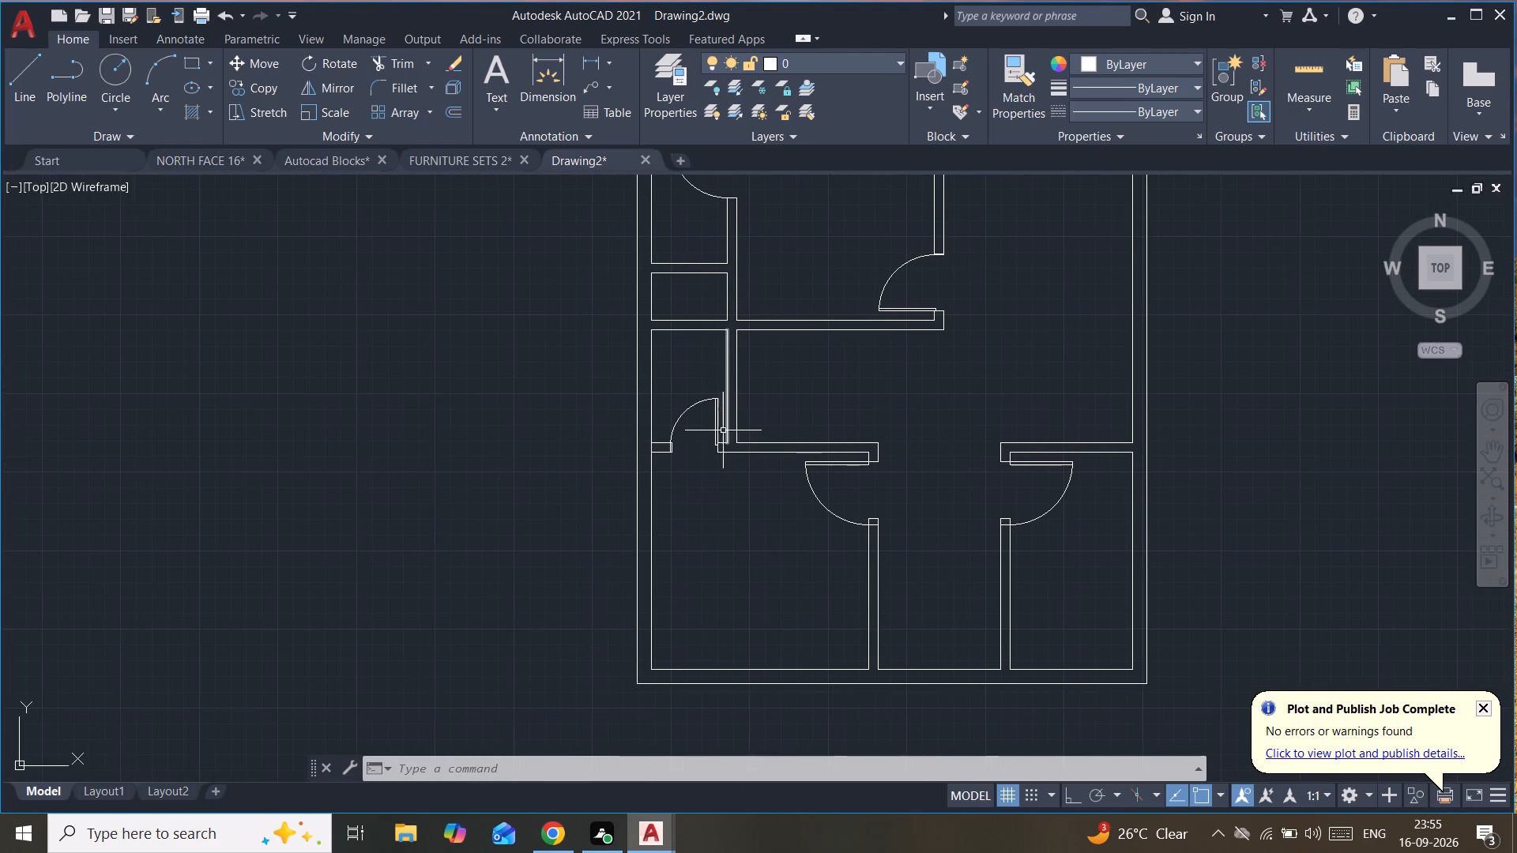
{"action": "scroll", "coordinate": [719, 431], "scroll_direction": "up", "scroll_amount": 3}
{"action": "left_click", "coordinate": [745, 329]}
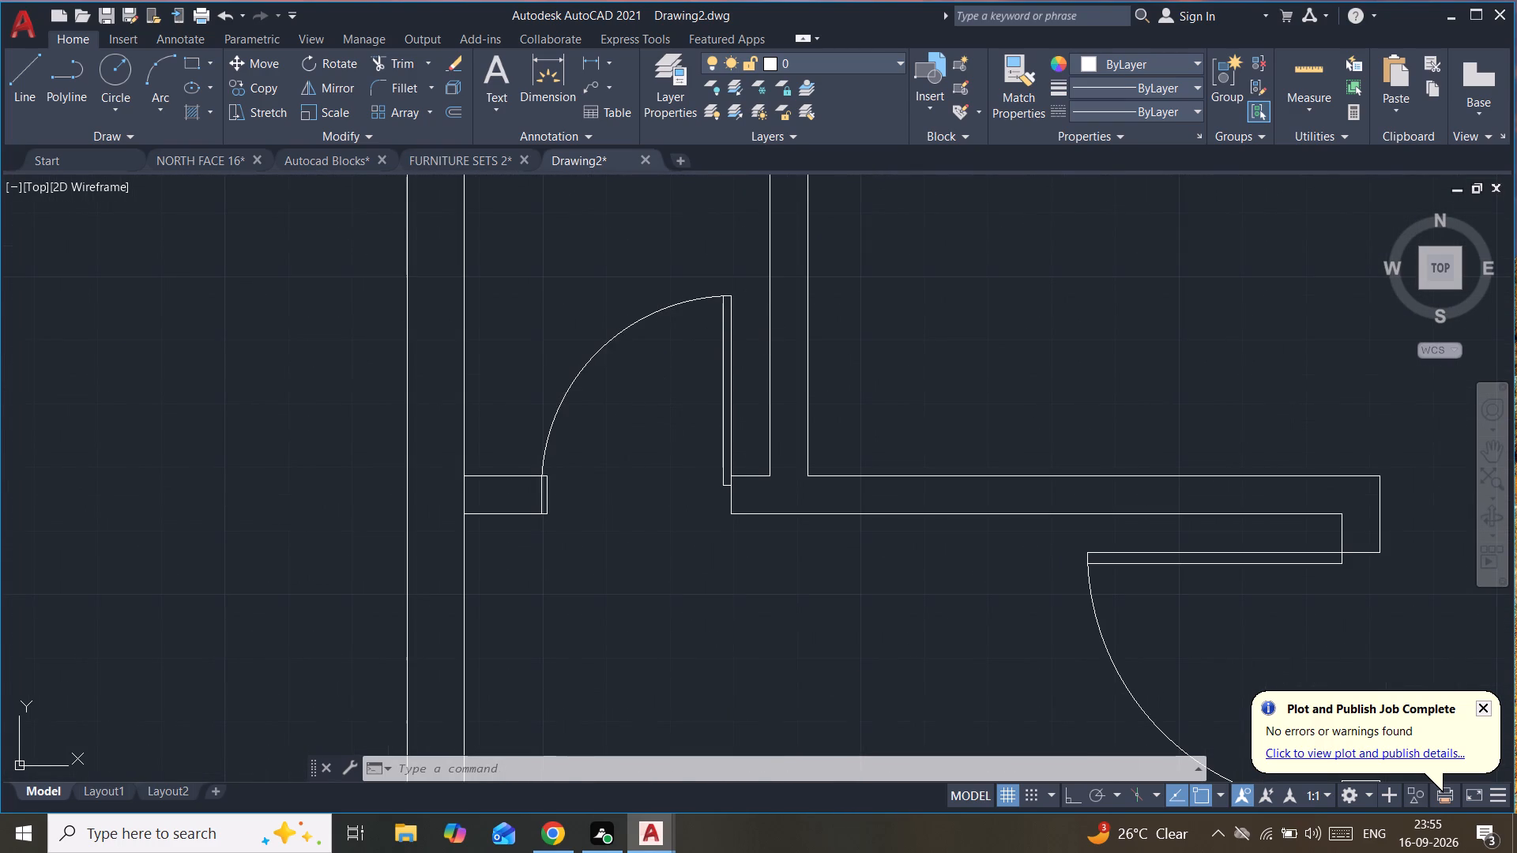
{"action": "left_click", "coordinate": [702, 397]}
{"action": "left_click", "coordinate": [334, 107]}
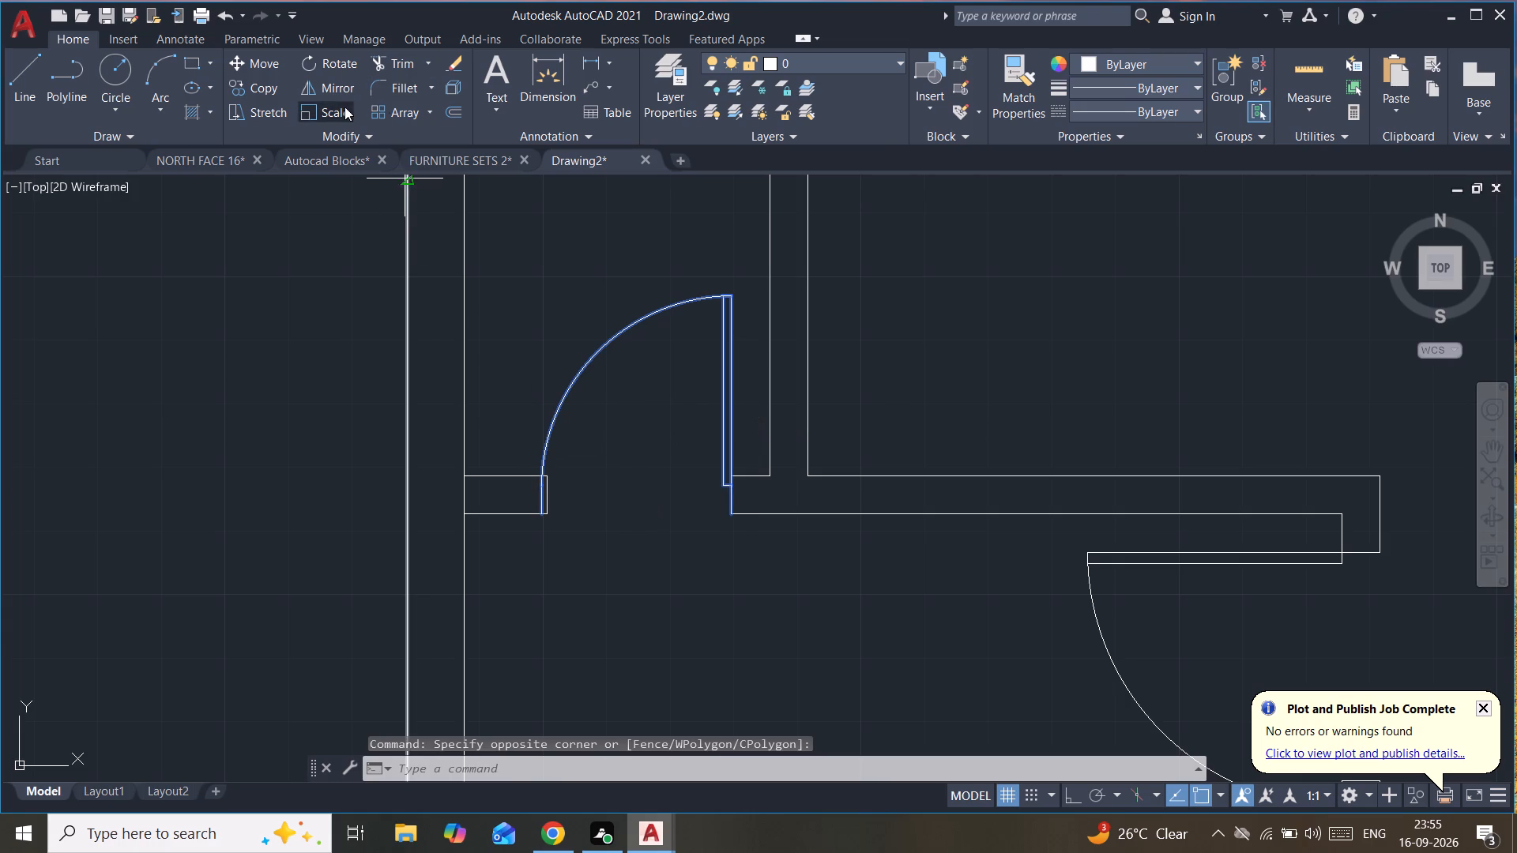
{"action": "left_click", "coordinate": [730, 509]}
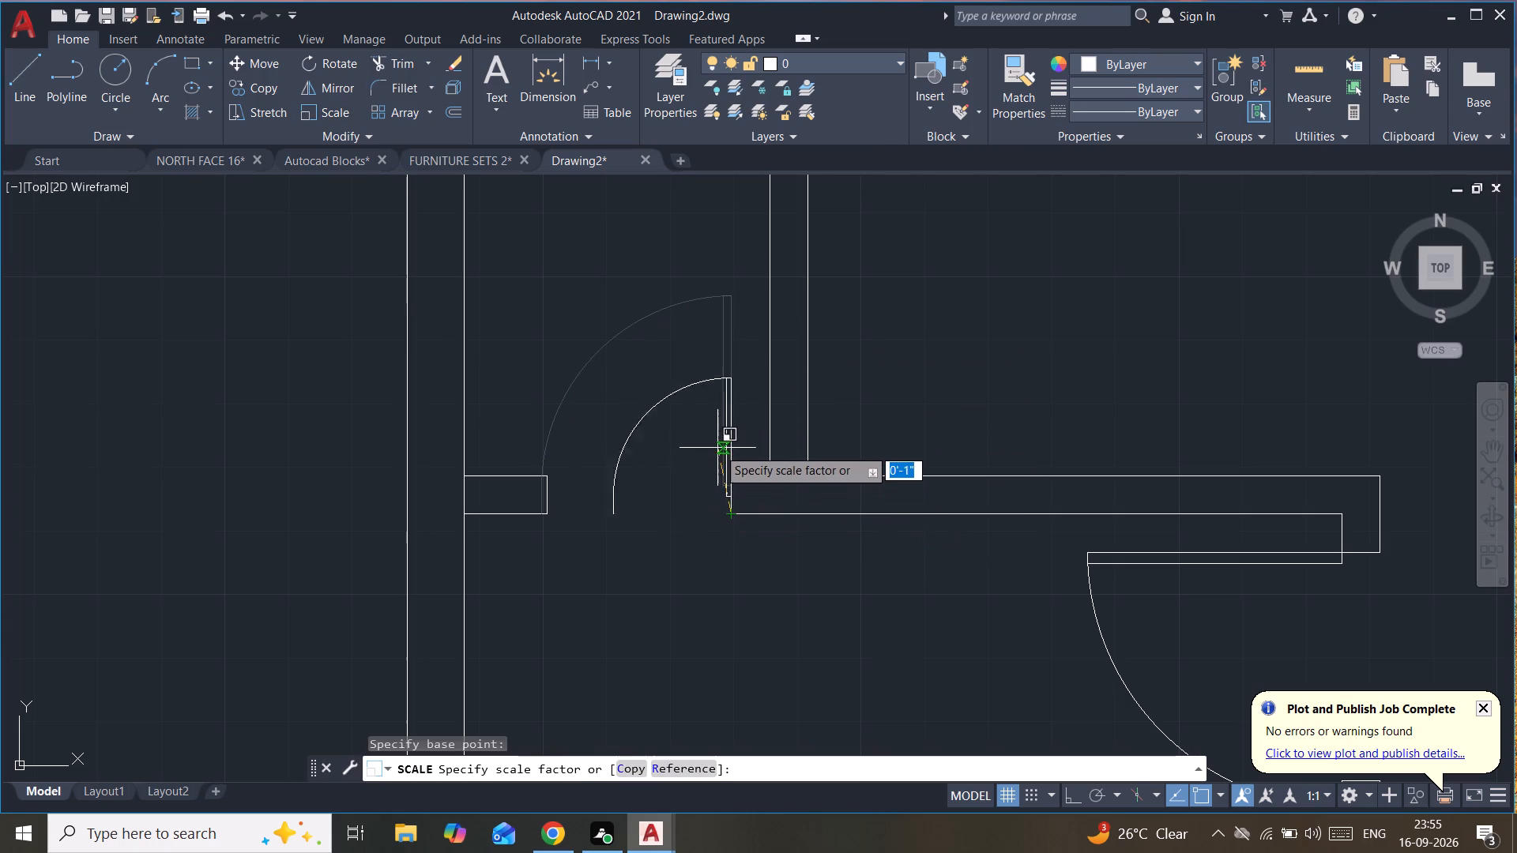
{"action": "left_click", "coordinate": [717, 409]}
{"action": "scroll", "coordinate": [1084, 411], "scroll_direction": "down", "scroll_amount": 2}
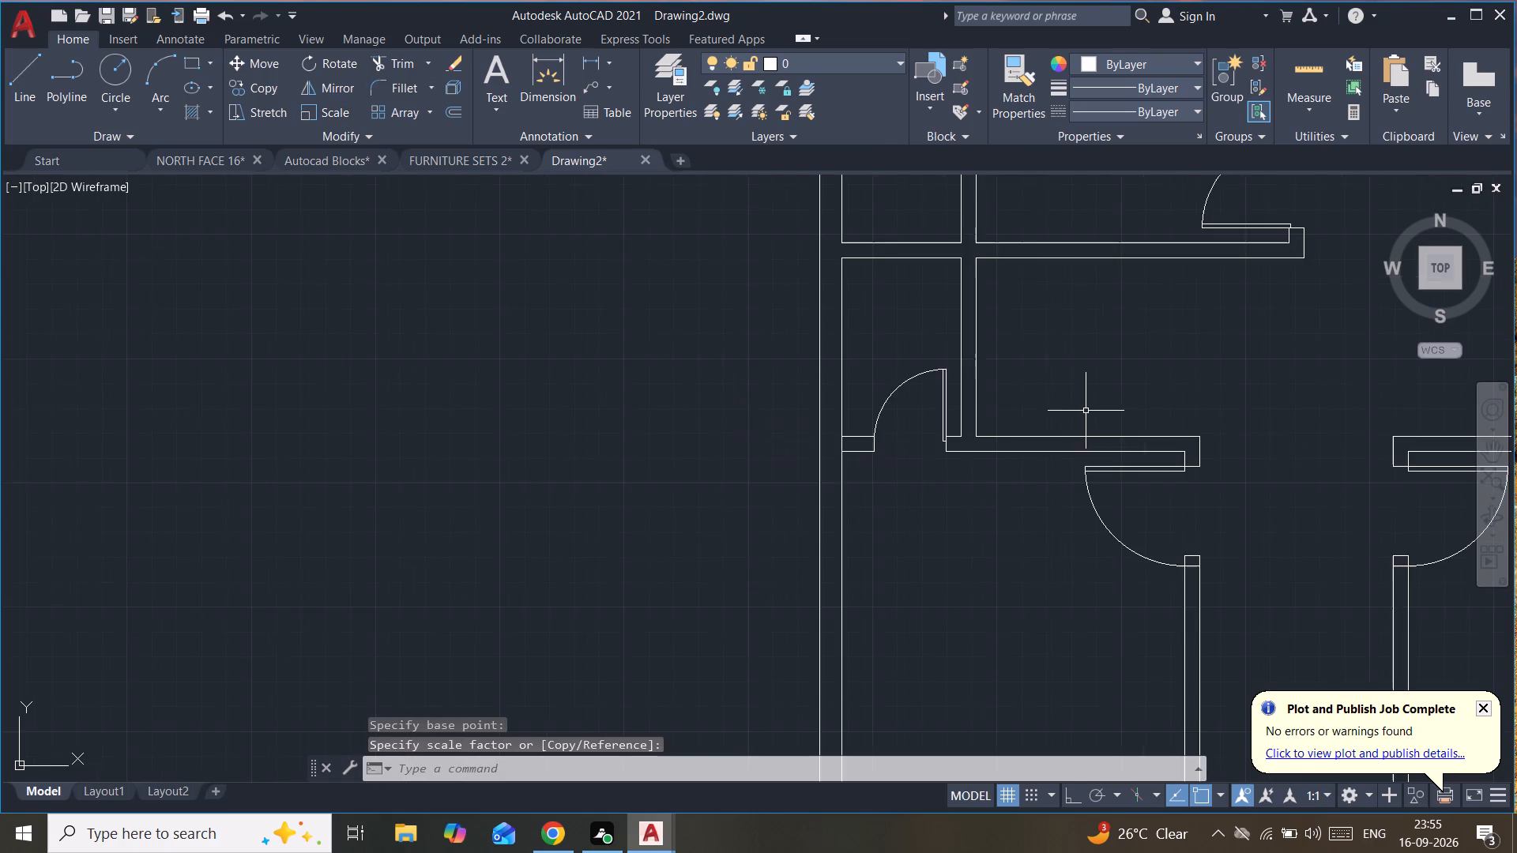
{"action": "scroll", "coordinate": [1086, 411], "scroll_direction": "down", "scroll_amount": 1}
{"action": "middle_click_drag", "start_coordinate": [1086, 411], "coordinate": [628, 364]}
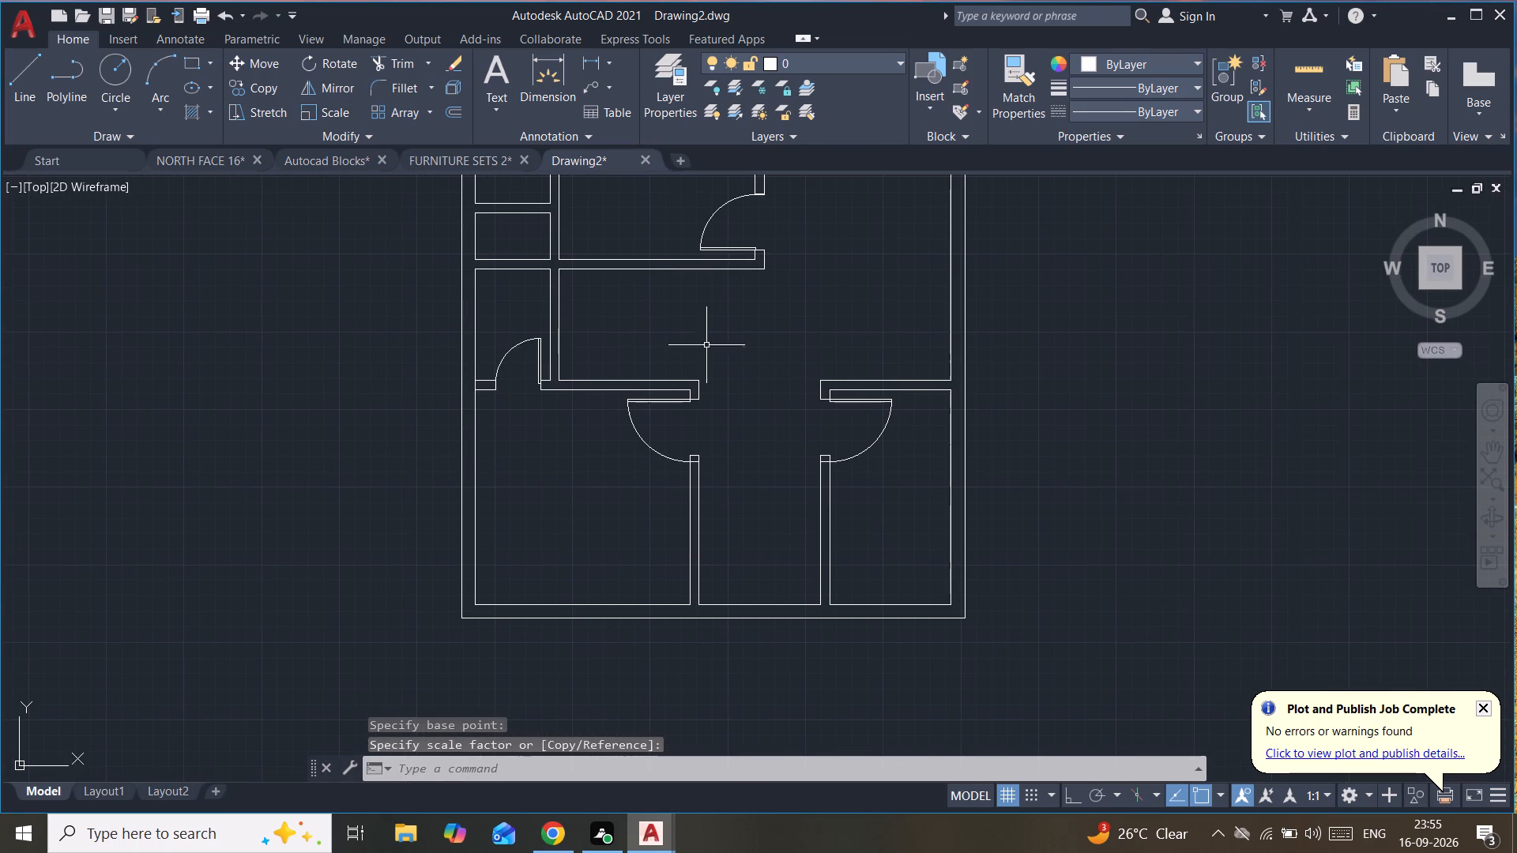
Scale down the southwest room's east-wall door from its hinge-side corner so its swing ends at the southern jamb.
{"action": "scroll", "coordinate": [621, 436], "scroll_direction": "up", "scroll_amount": 2}
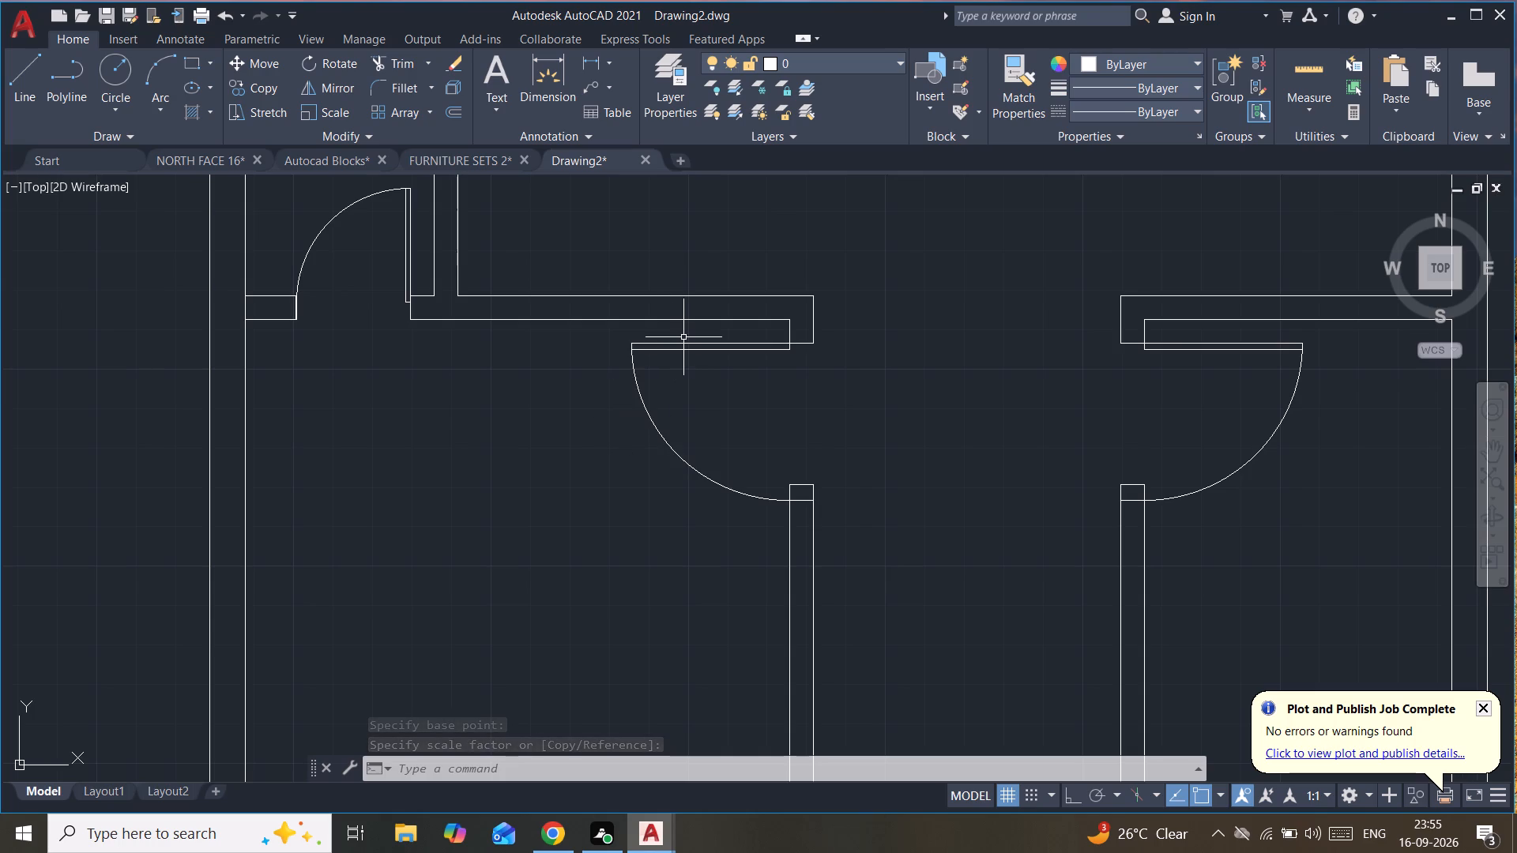
{"action": "left_click", "coordinate": [683, 344]}
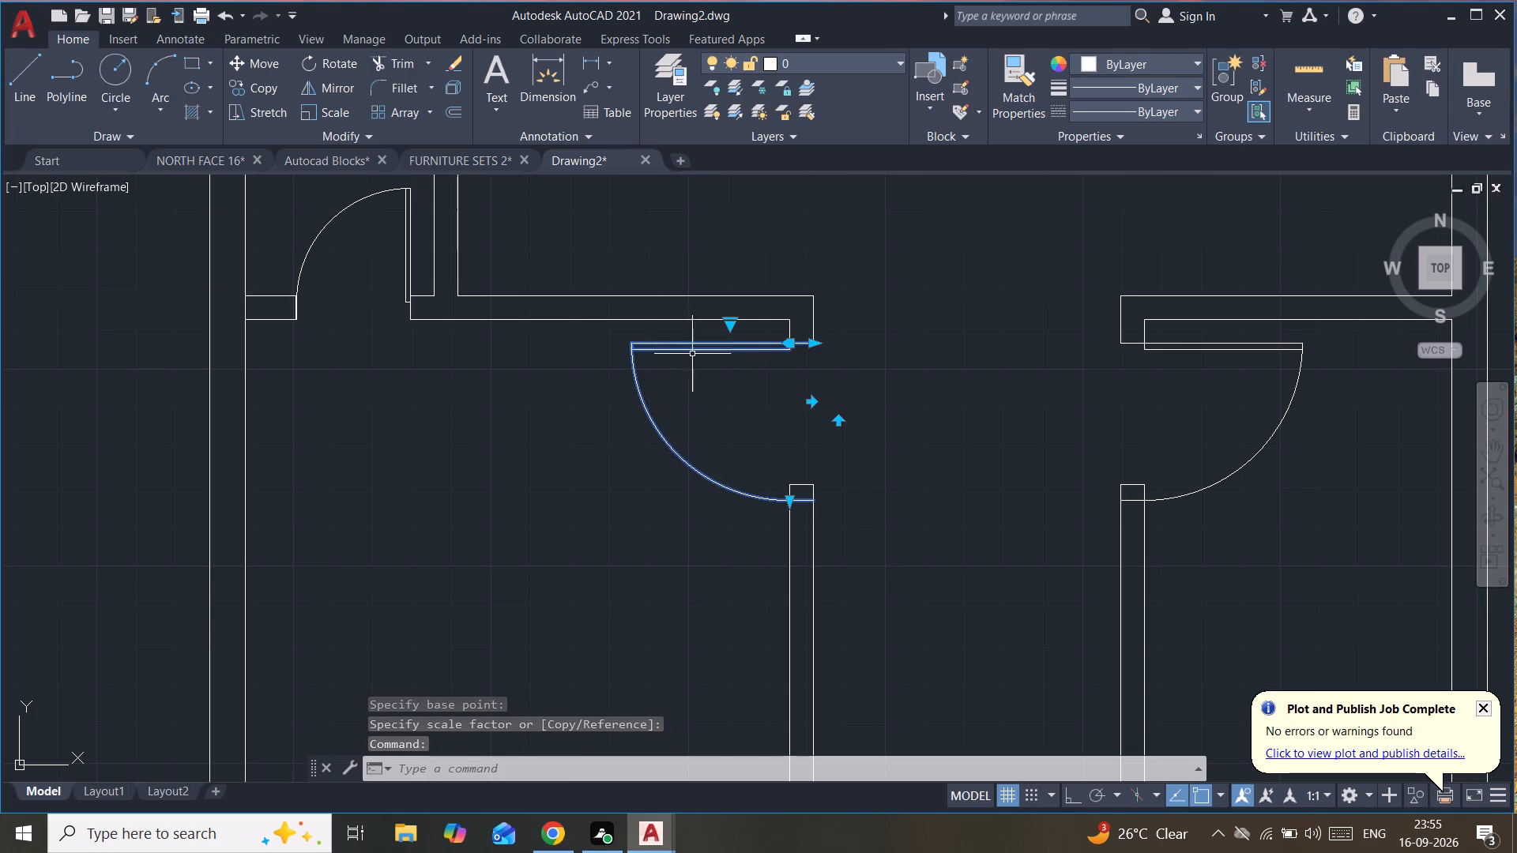
{"action": "left_click", "coordinate": [333, 110]}
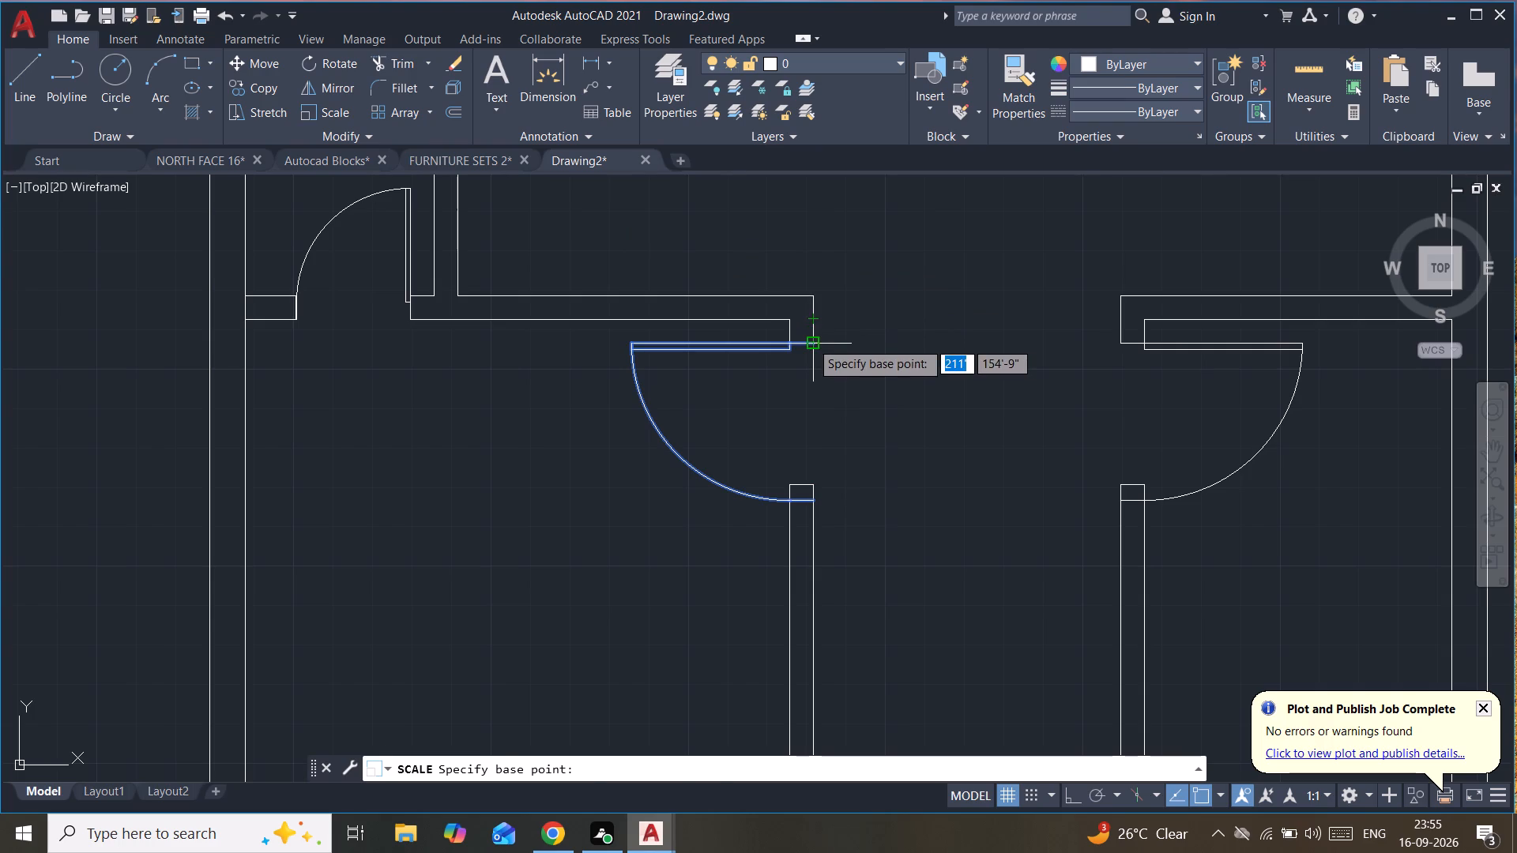
{"action": "left_click", "coordinate": [811, 341]}
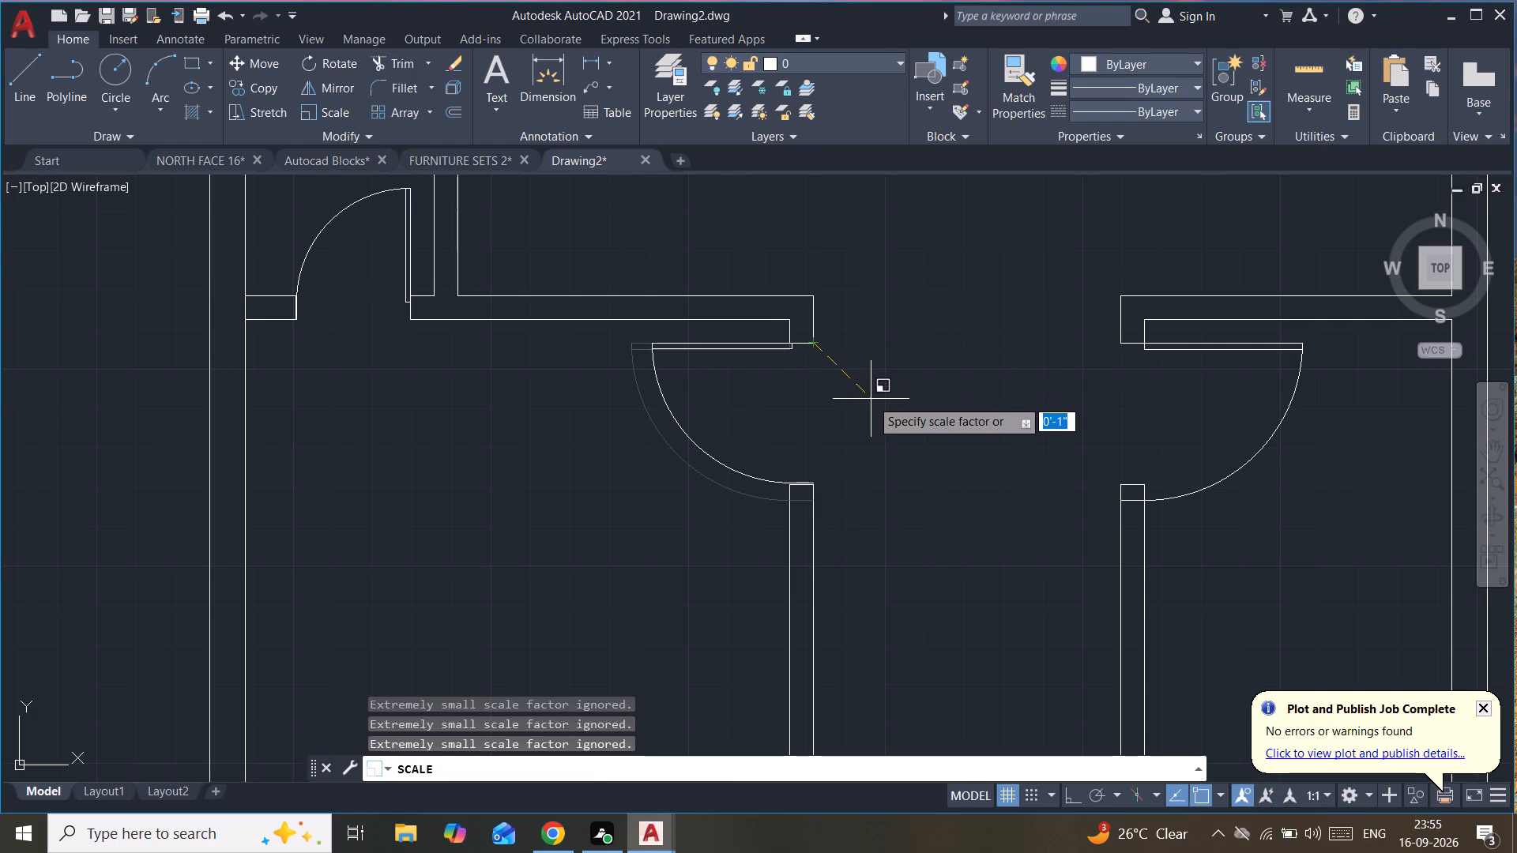
{"action": "left_click", "coordinate": [872, 400]}
Scale down the southeast room's west-wall door from its hinge-side corner to fit between the opening's jambs.
{"action": "scroll", "coordinate": [1071, 460], "scroll_direction": "down", "scroll_amount": 2}
{"action": "middle_click_drag", "start_coordinate": [1071, 460], "coordinate": [856, 436]}
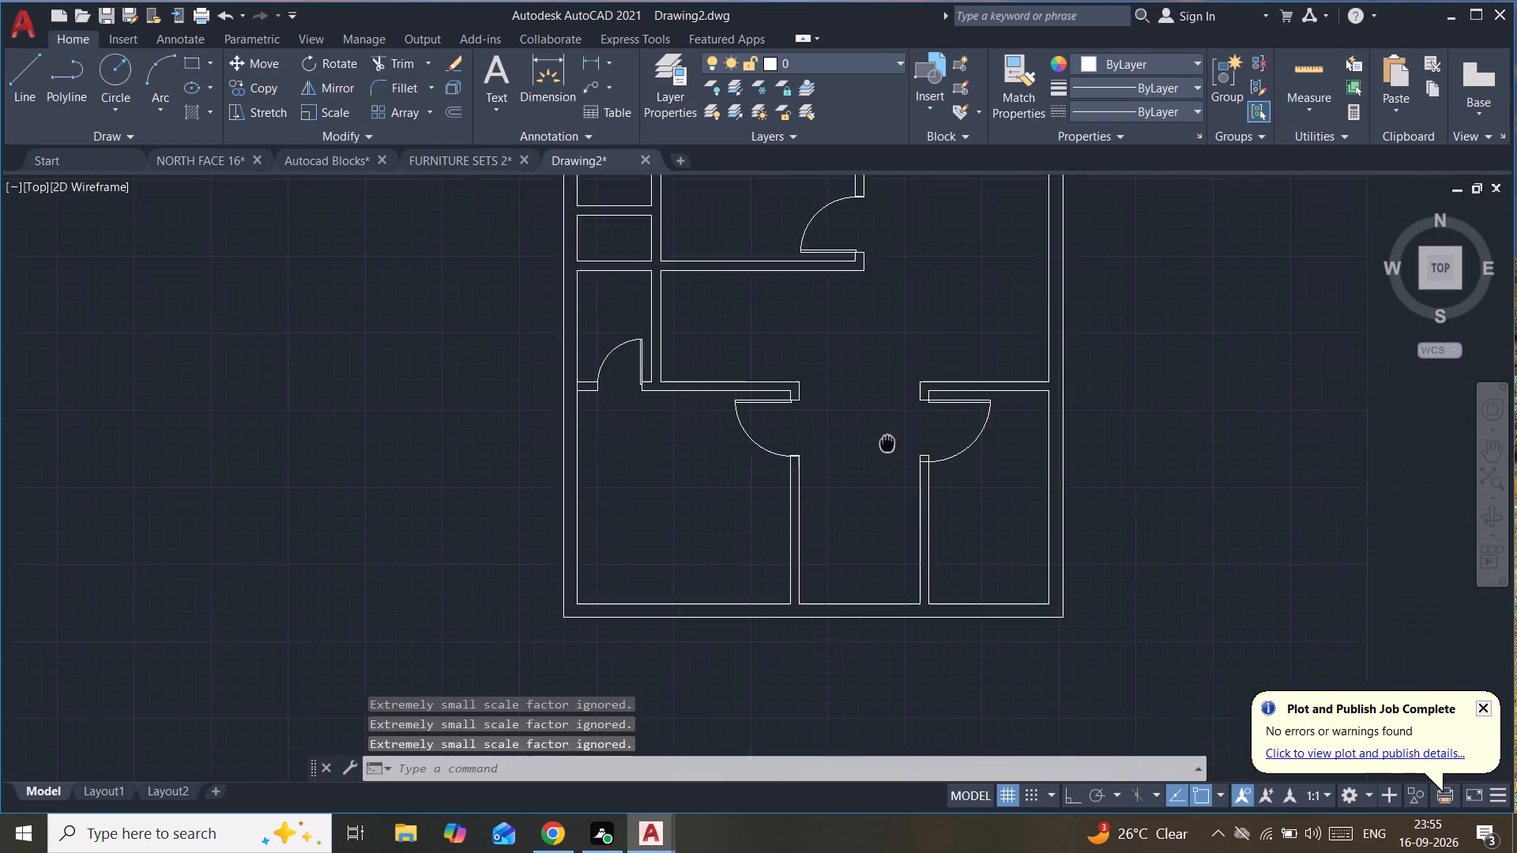
{"action": "middle_click_drag", "start_coordinate": [856, 436], "coordinate": [694, 434]}
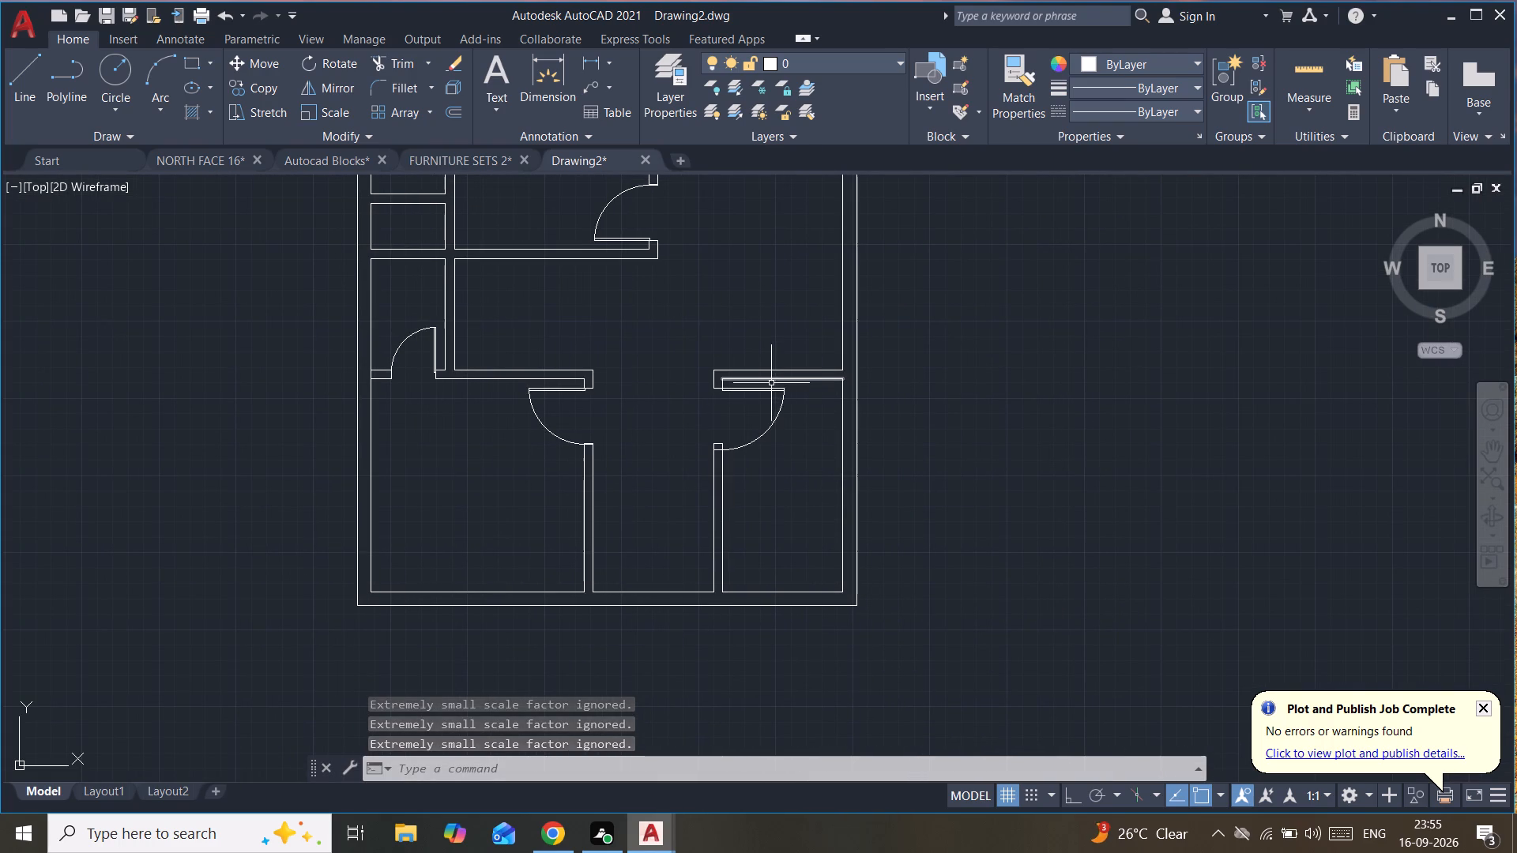
{"action": "left_click", "coordinate": [770, 389]}
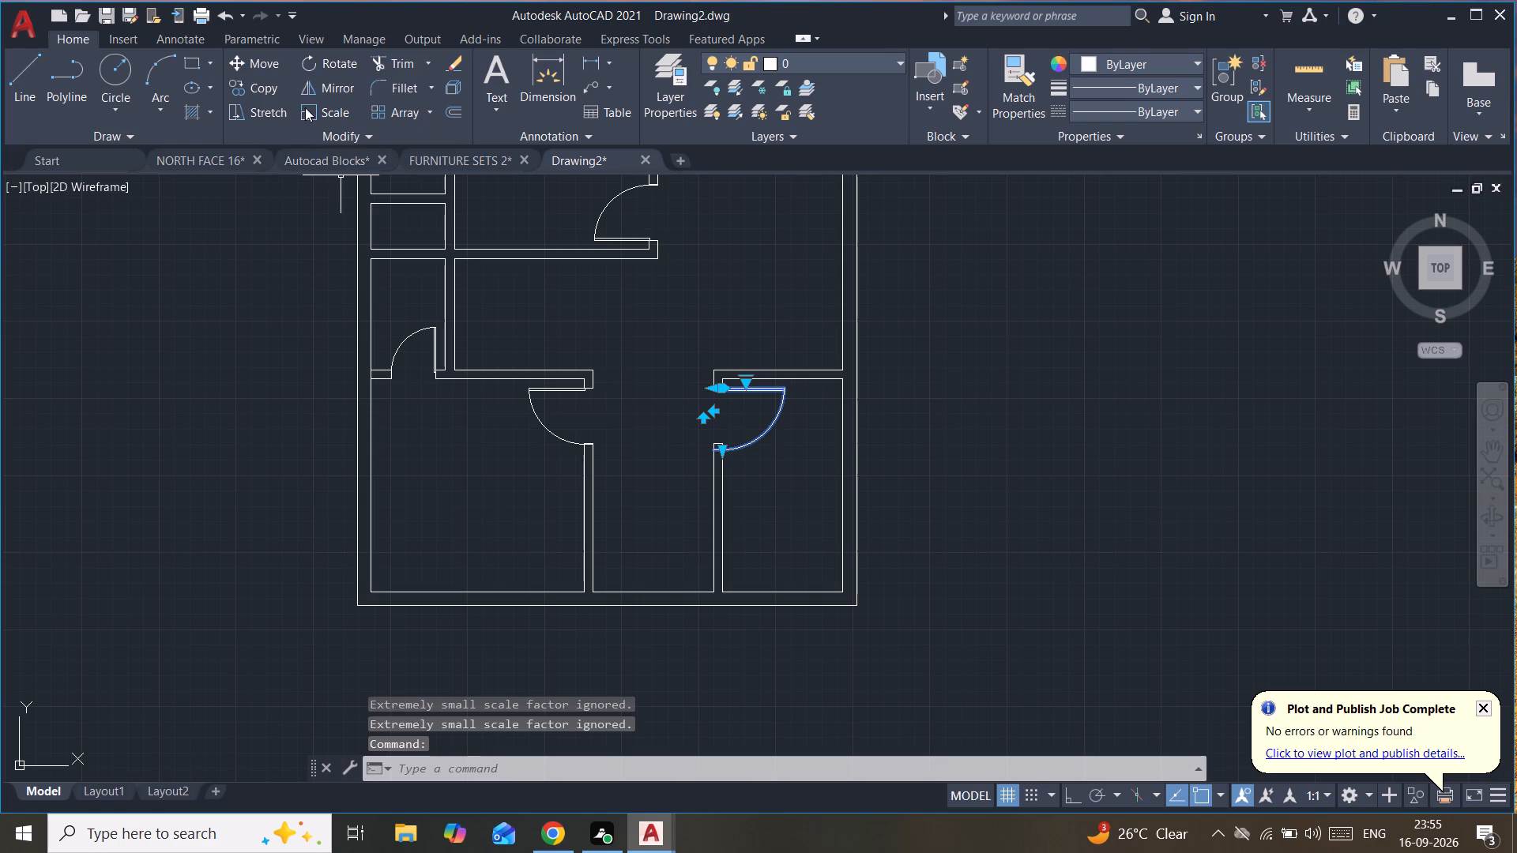
{"action": "left_click", "coordinate": [349, 115]}
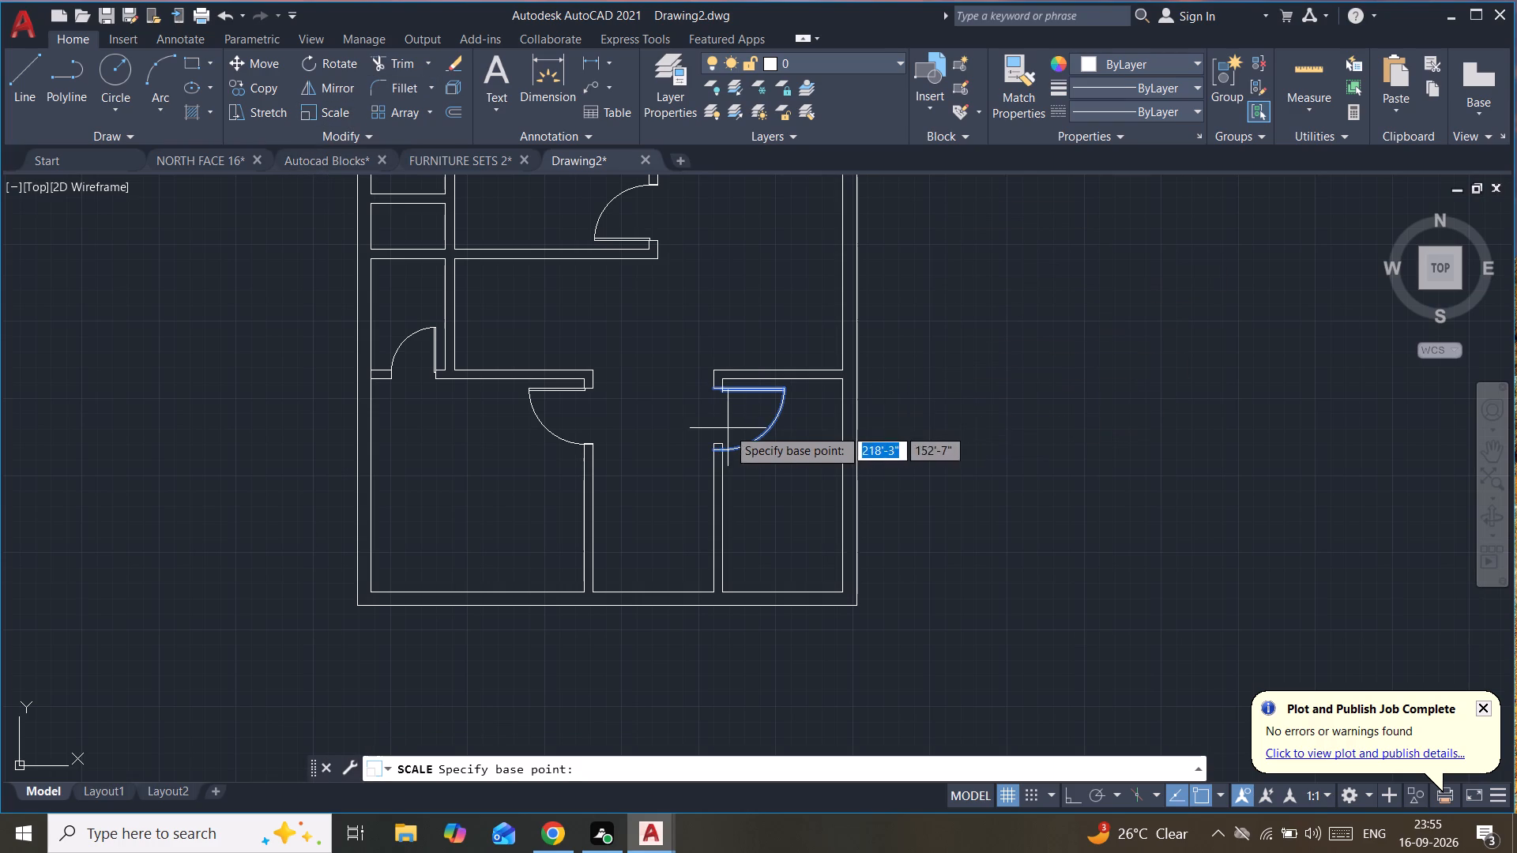
{"action": "scroll", "coordinate": [722, 423], "scroll_direction": "up", "scroll_amount": 2}
{"action": "left_click", "coordinate": [689, 333]}
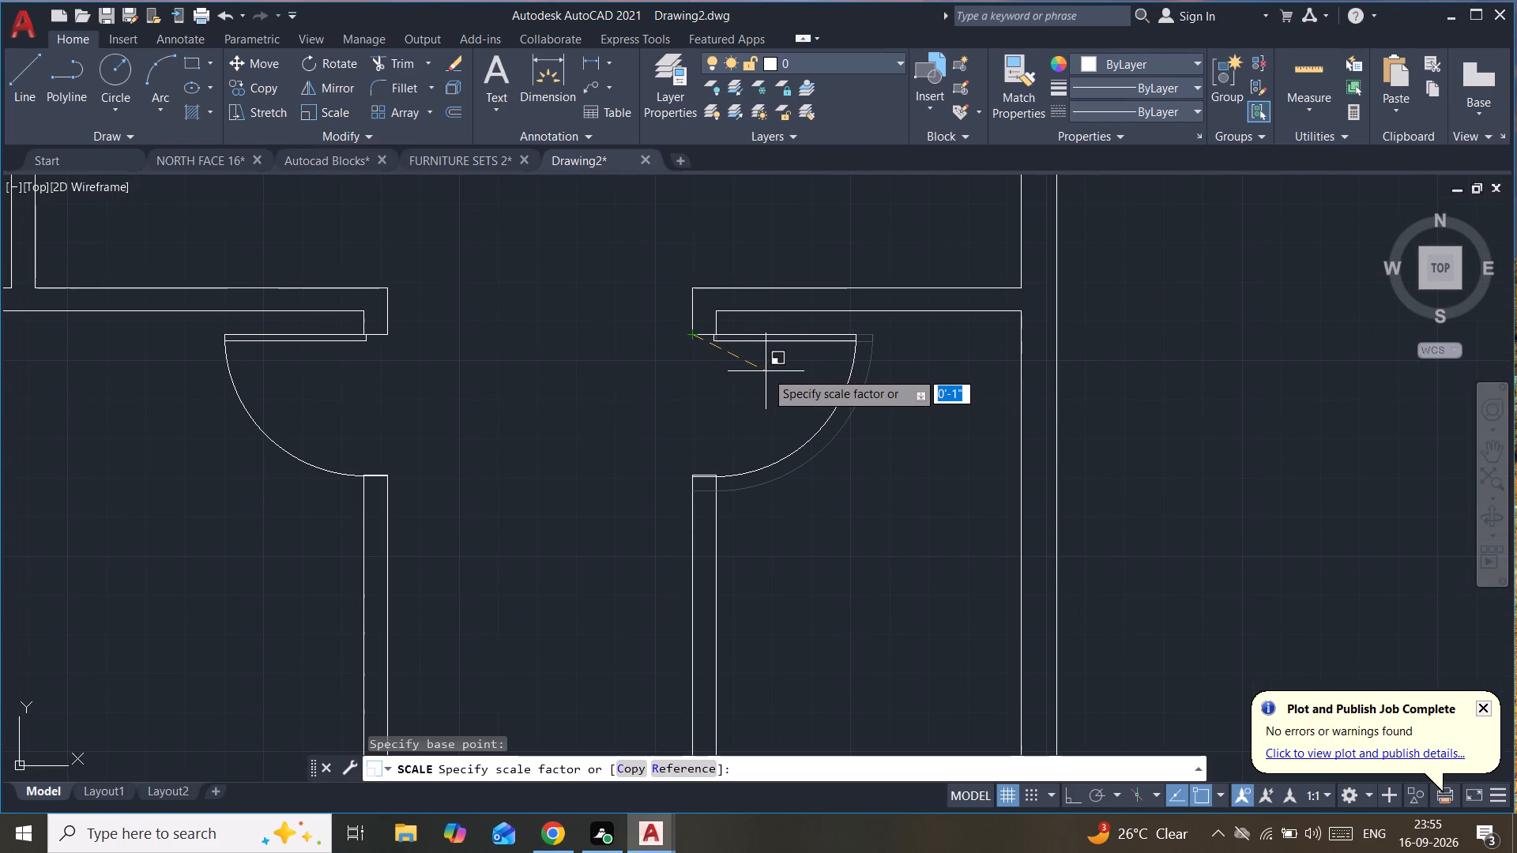
{"action": "left_click", "coordinate": [766, 371]}
Fine-tune the scale of the southeast room's door from the same hinge-side corner so it ends at the southern jamb.
{"action": "scroll", "coordinate": [766, 374], "scroll_direction": "up", "scroll_amount": 1}
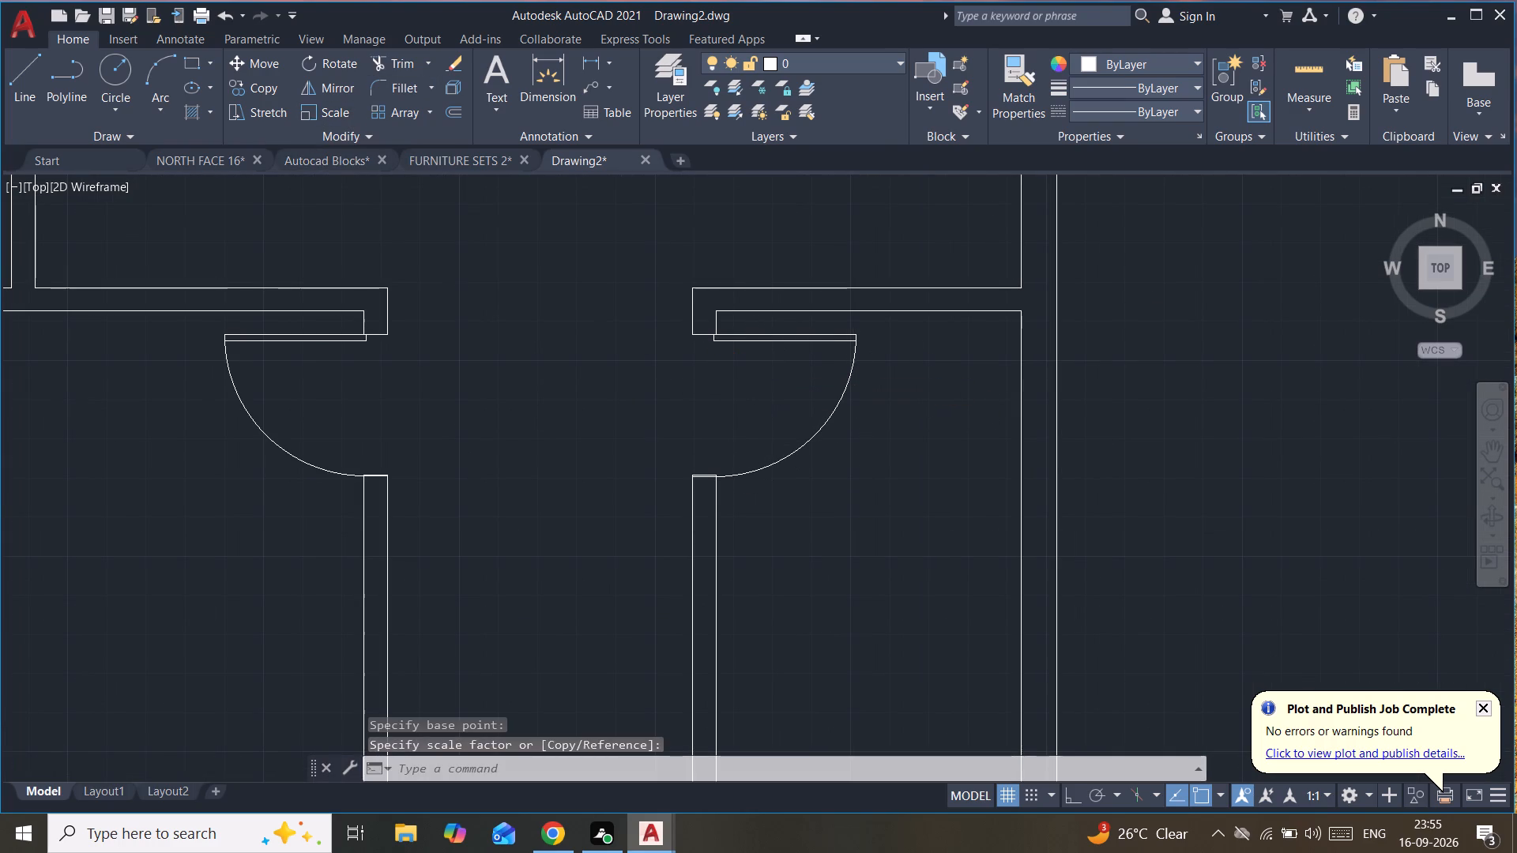
{"action": "left_click", "coordinate": [878, 305]}
{"action": "left_click", "coordinate": [819, 363]}
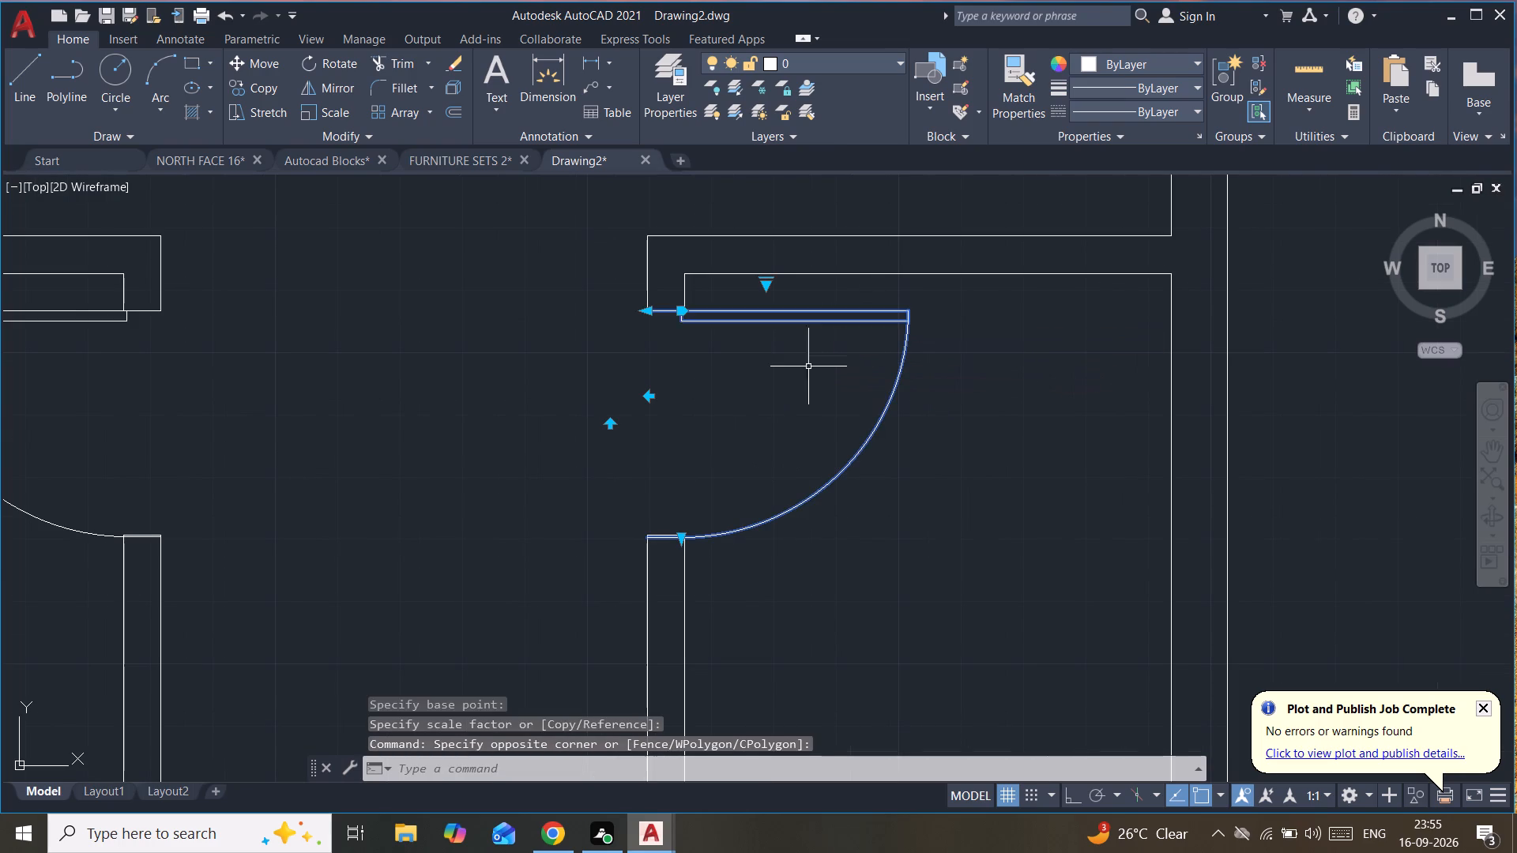
{"action": "left_click", "coordinate": [342, 114]}
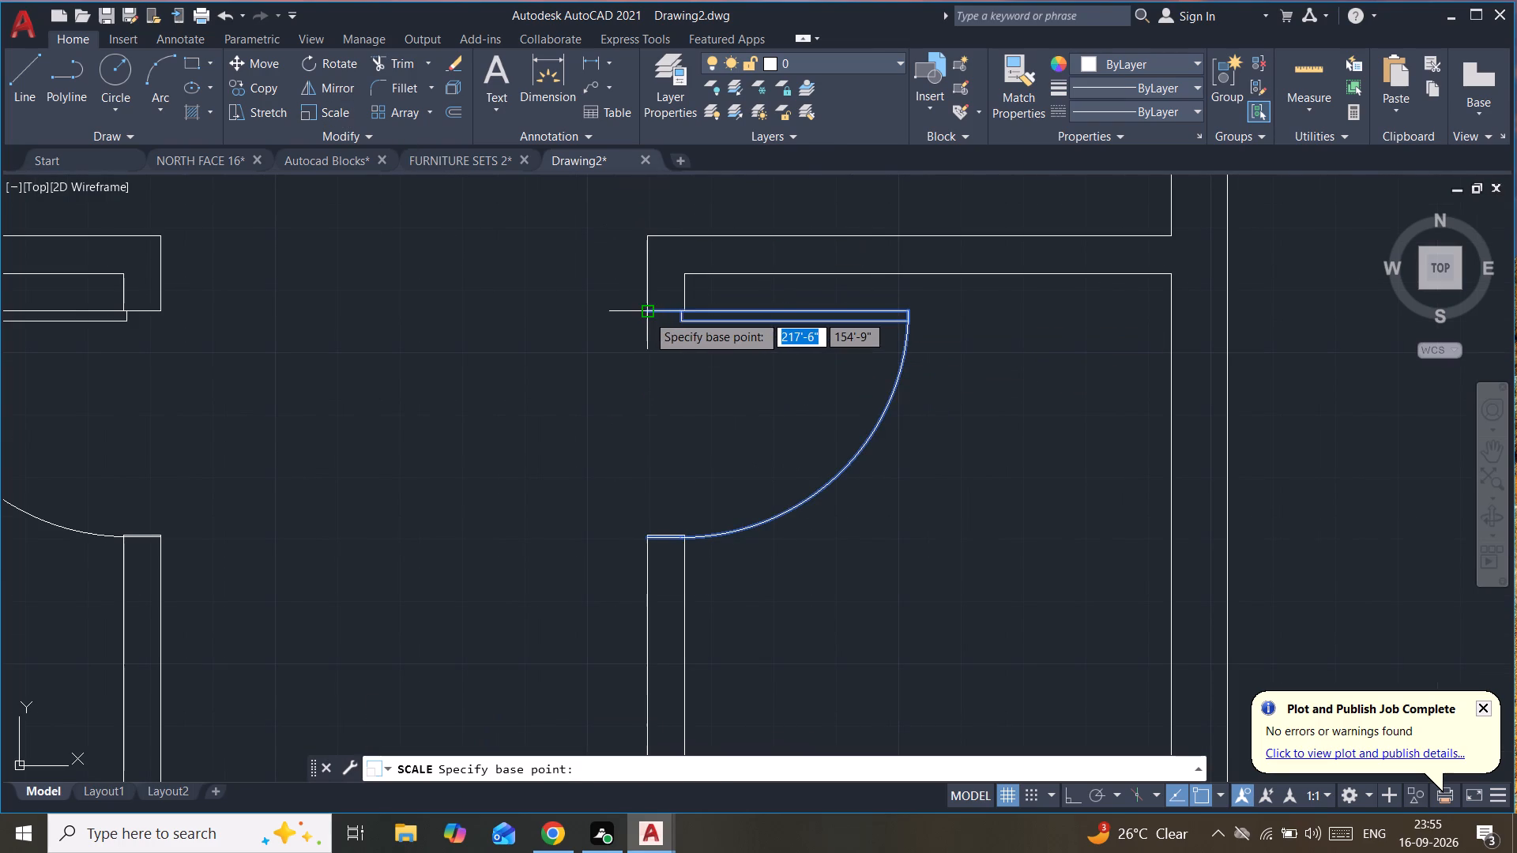
{"action": "left_click", "coordinate": [647, 314]}
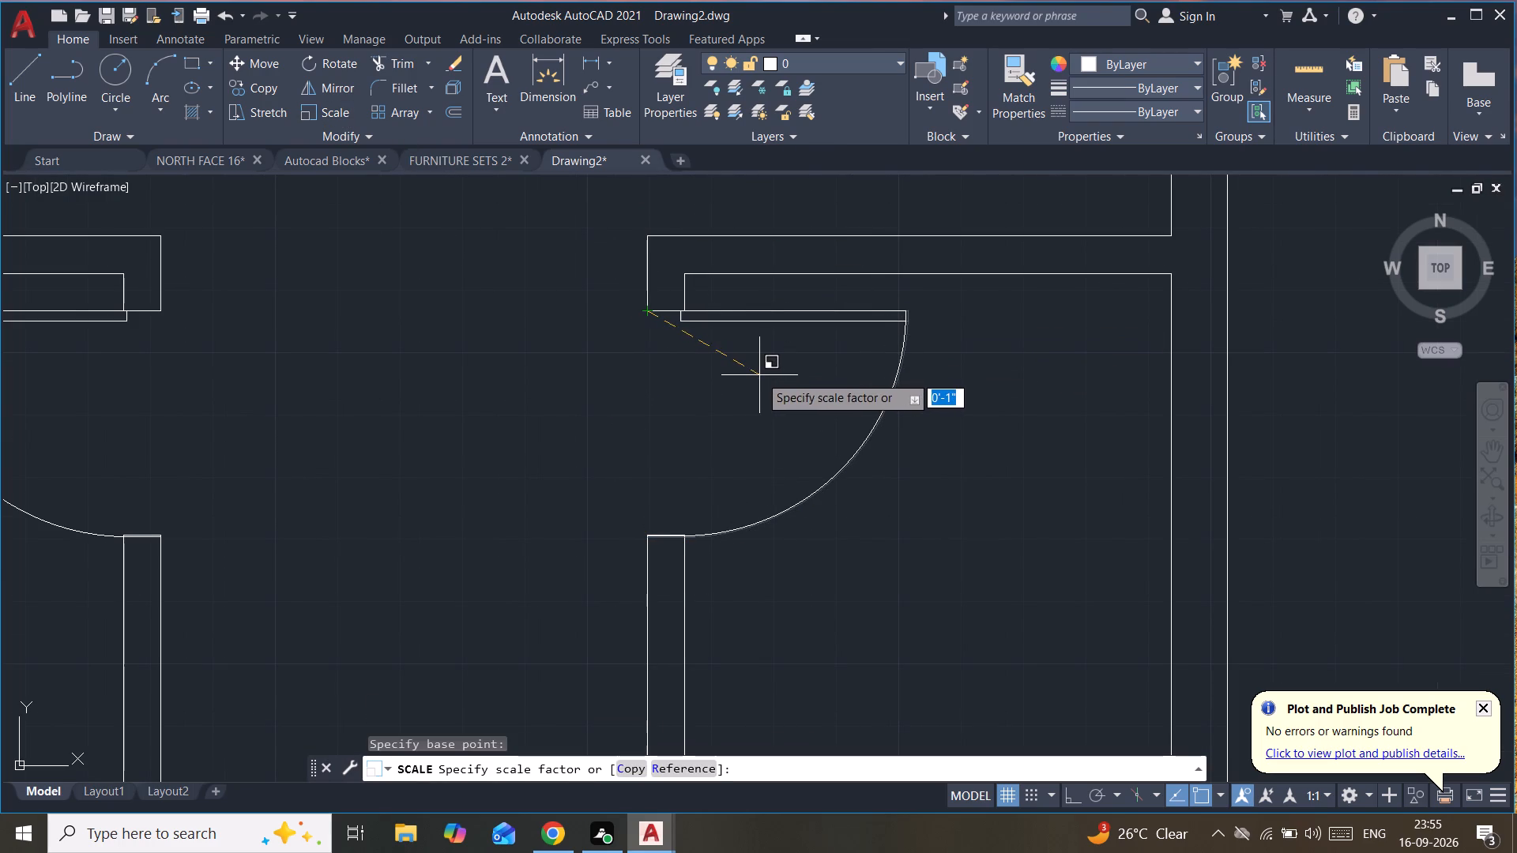
{"action": "left_click", "coordinate": [759, 375]}
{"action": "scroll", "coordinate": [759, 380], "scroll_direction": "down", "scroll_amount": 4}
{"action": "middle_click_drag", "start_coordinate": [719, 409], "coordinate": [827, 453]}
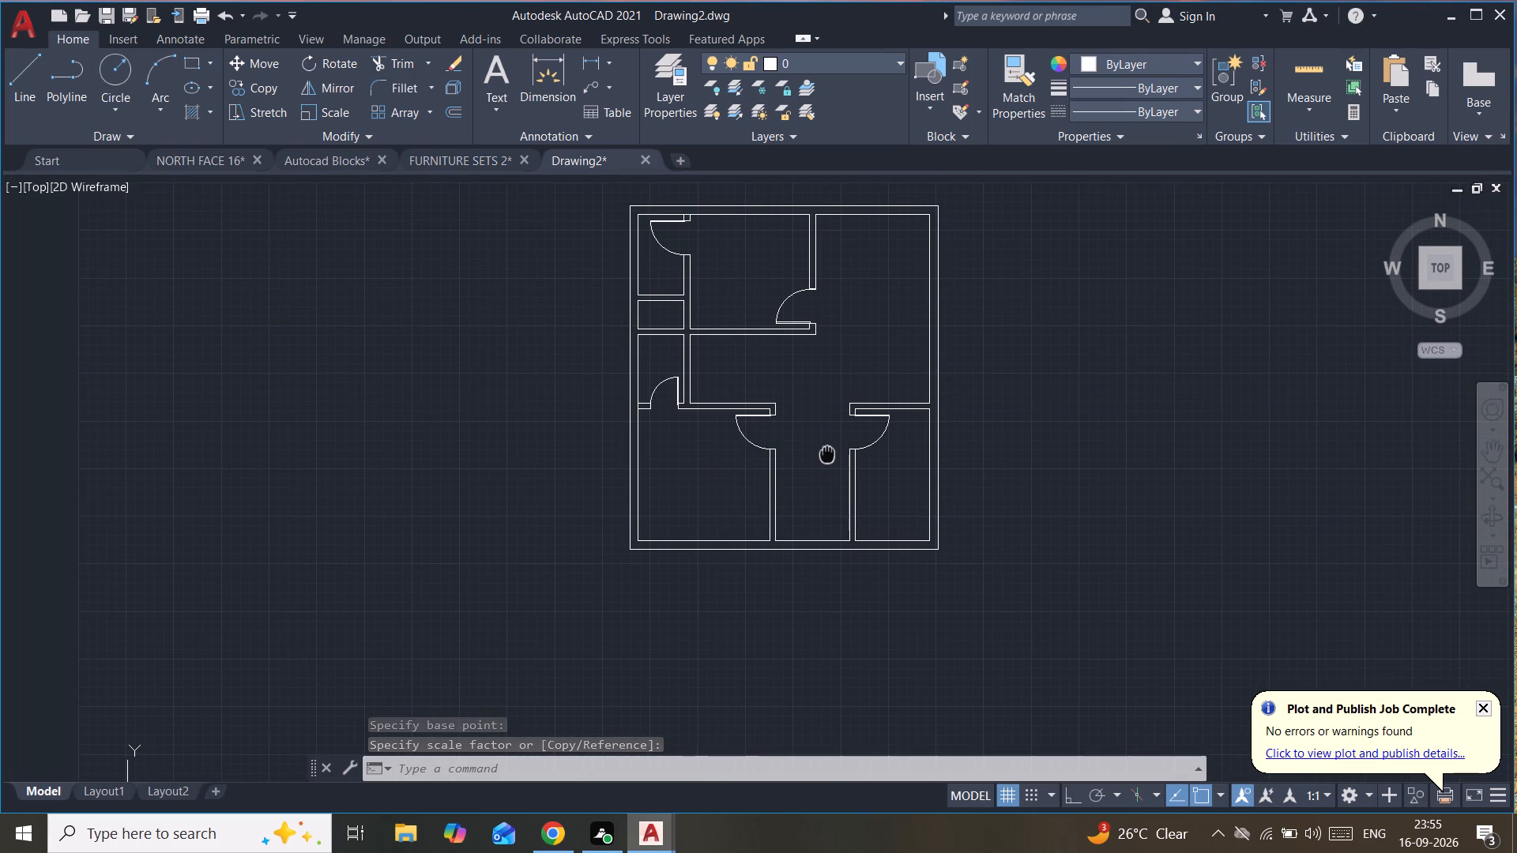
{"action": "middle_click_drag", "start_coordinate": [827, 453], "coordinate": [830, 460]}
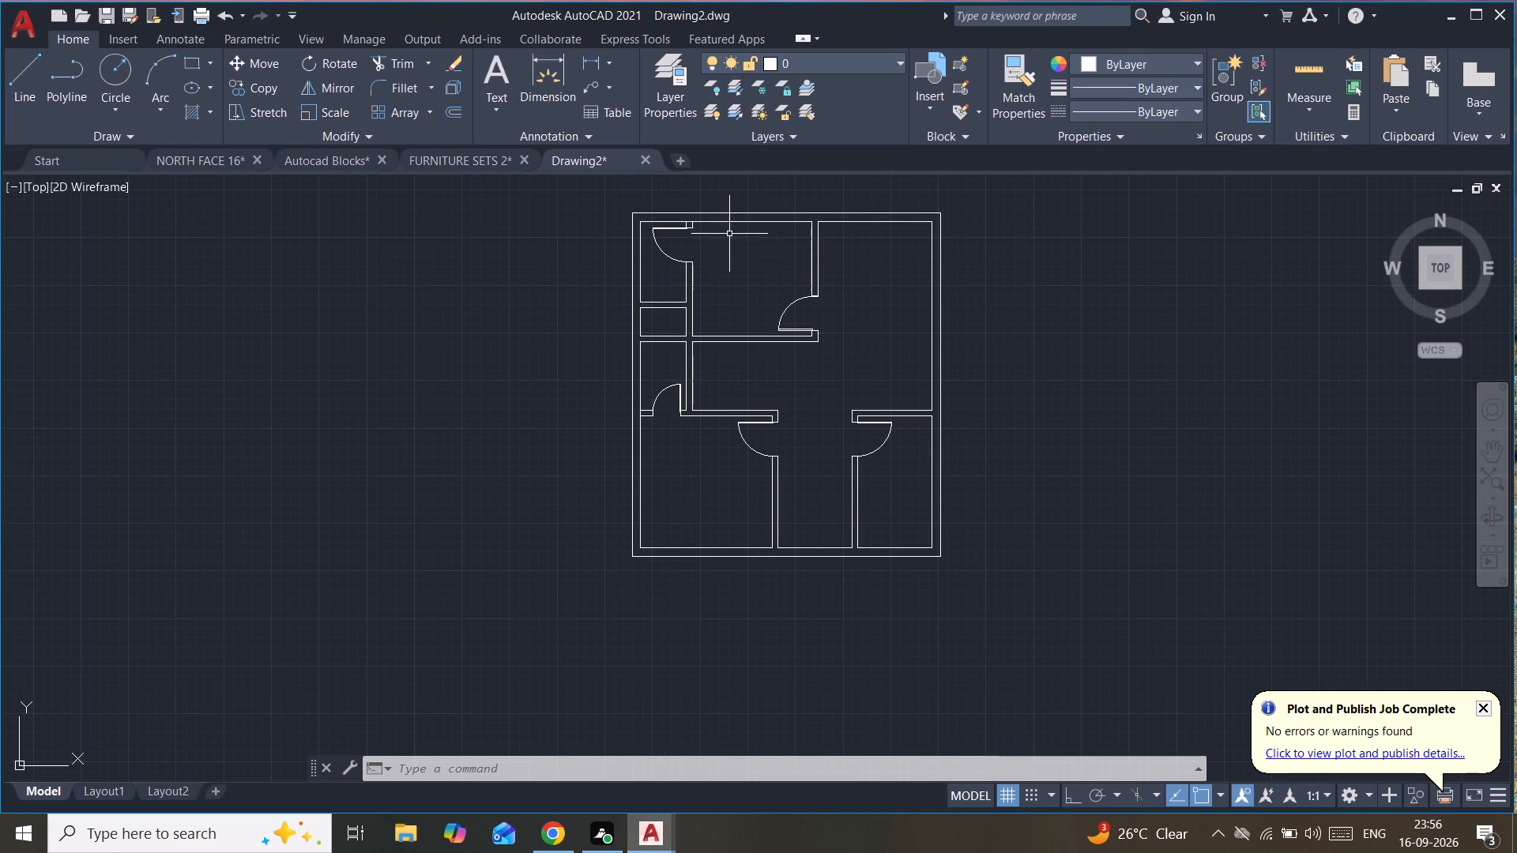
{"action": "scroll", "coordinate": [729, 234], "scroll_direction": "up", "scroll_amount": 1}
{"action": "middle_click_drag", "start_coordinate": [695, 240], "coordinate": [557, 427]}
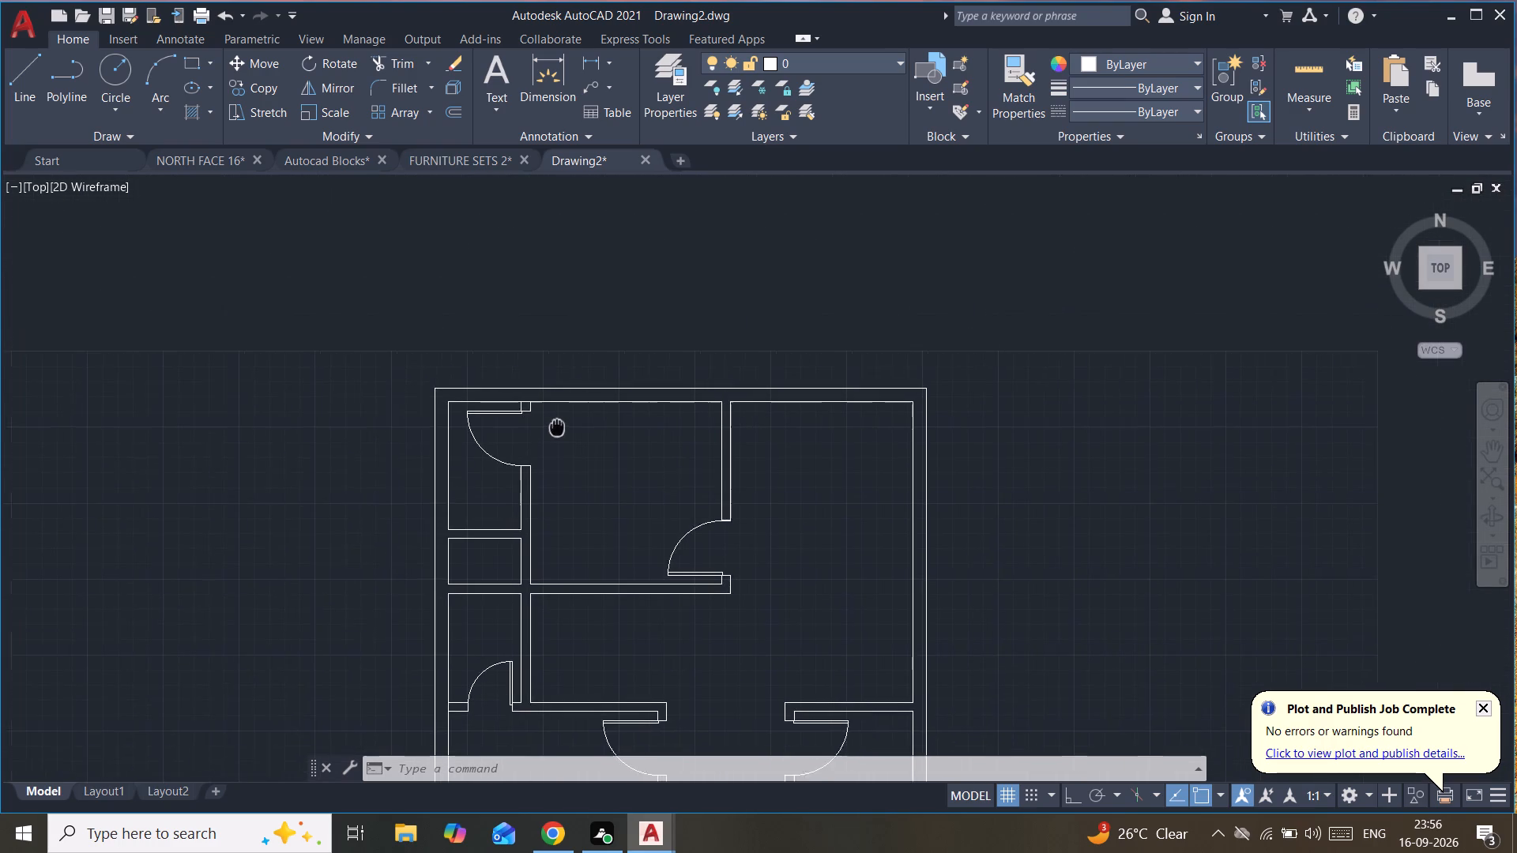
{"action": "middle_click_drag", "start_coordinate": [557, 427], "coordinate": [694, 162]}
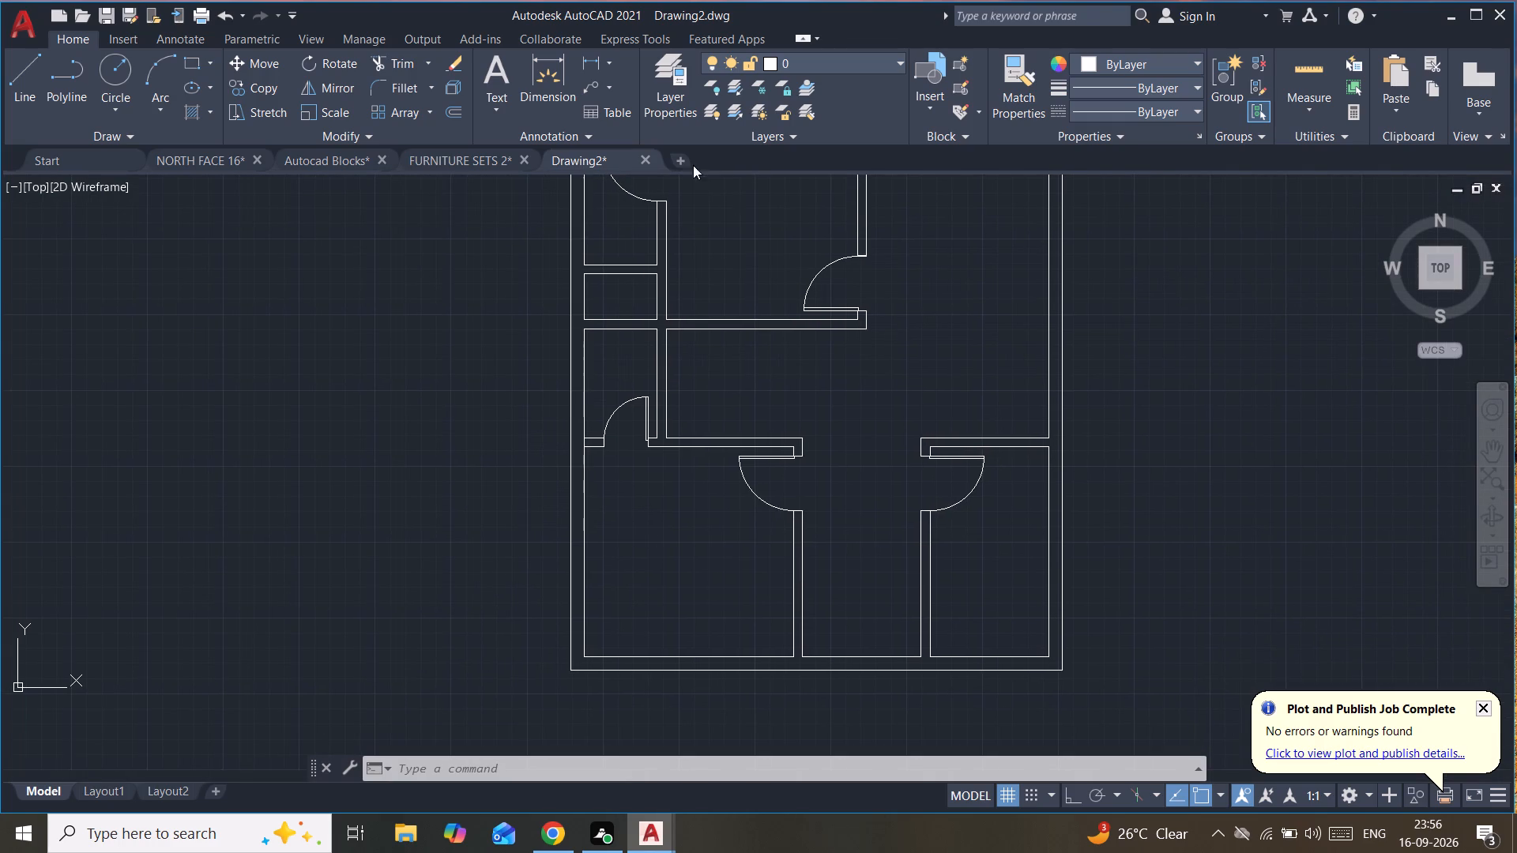
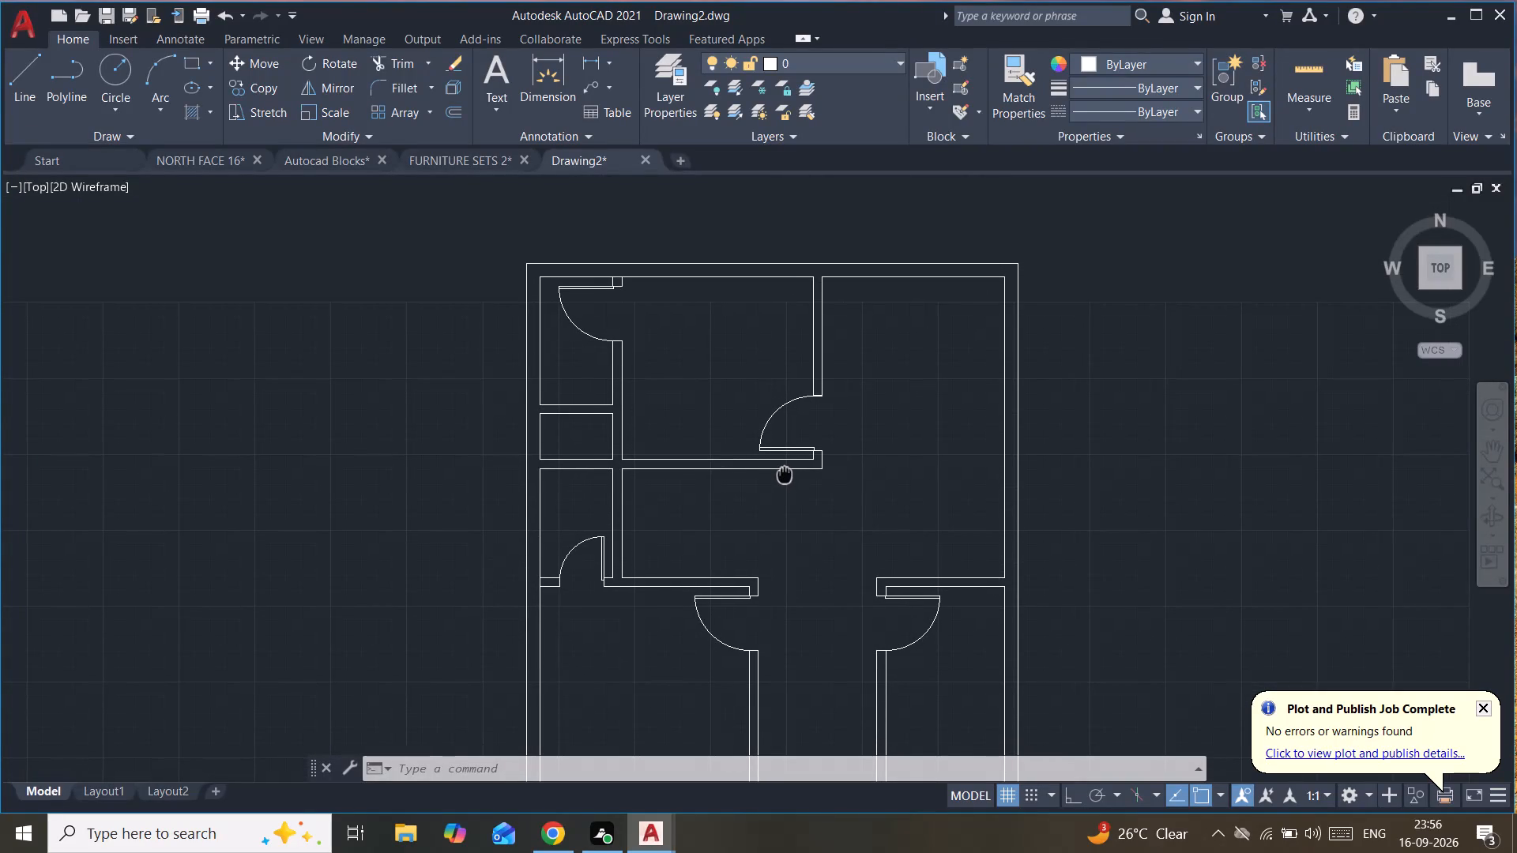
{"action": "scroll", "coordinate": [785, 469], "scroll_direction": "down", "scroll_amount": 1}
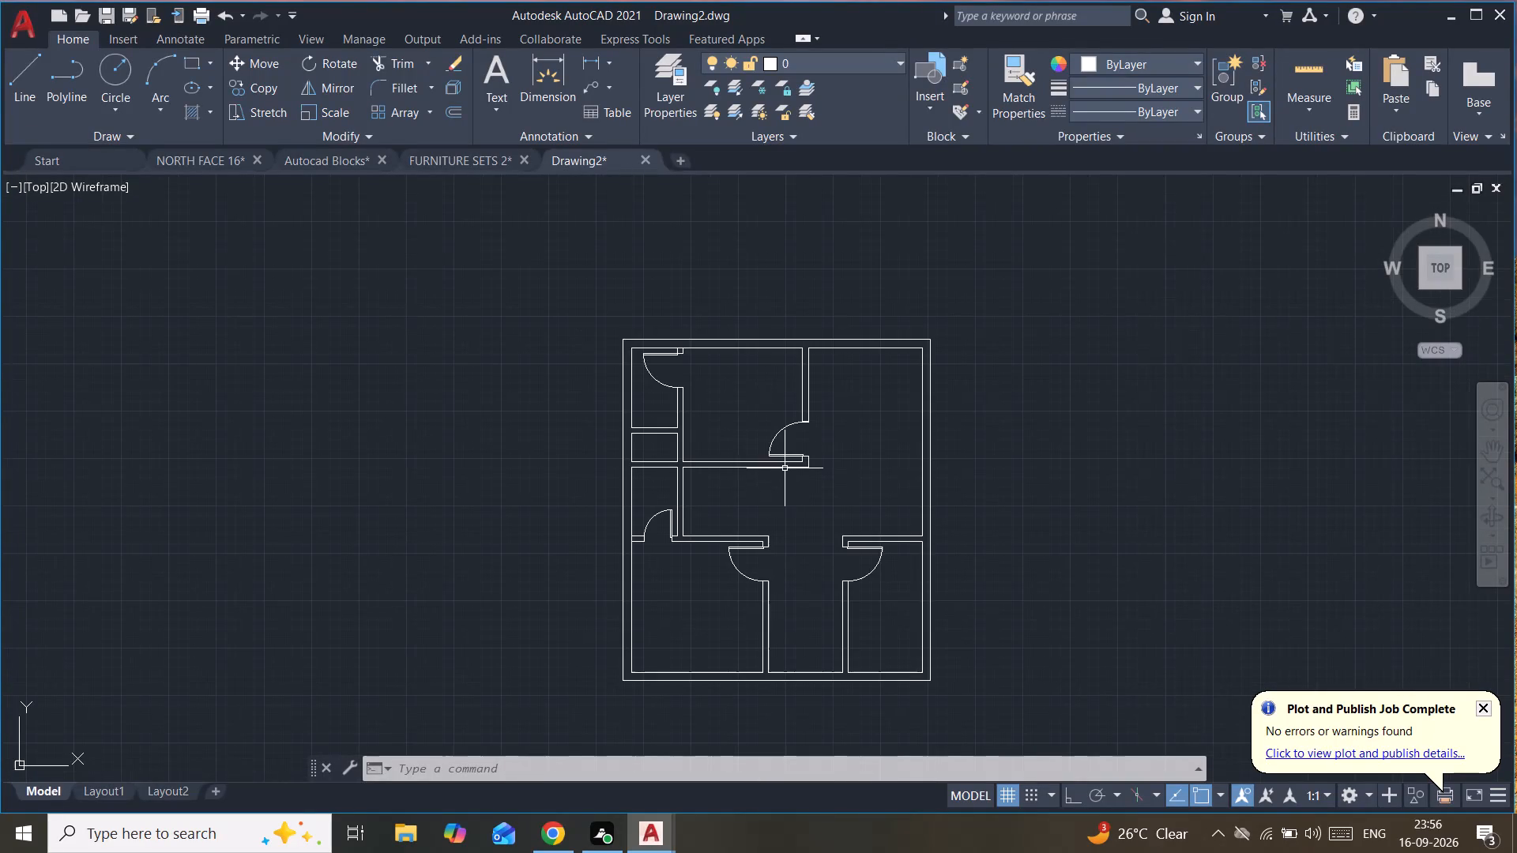
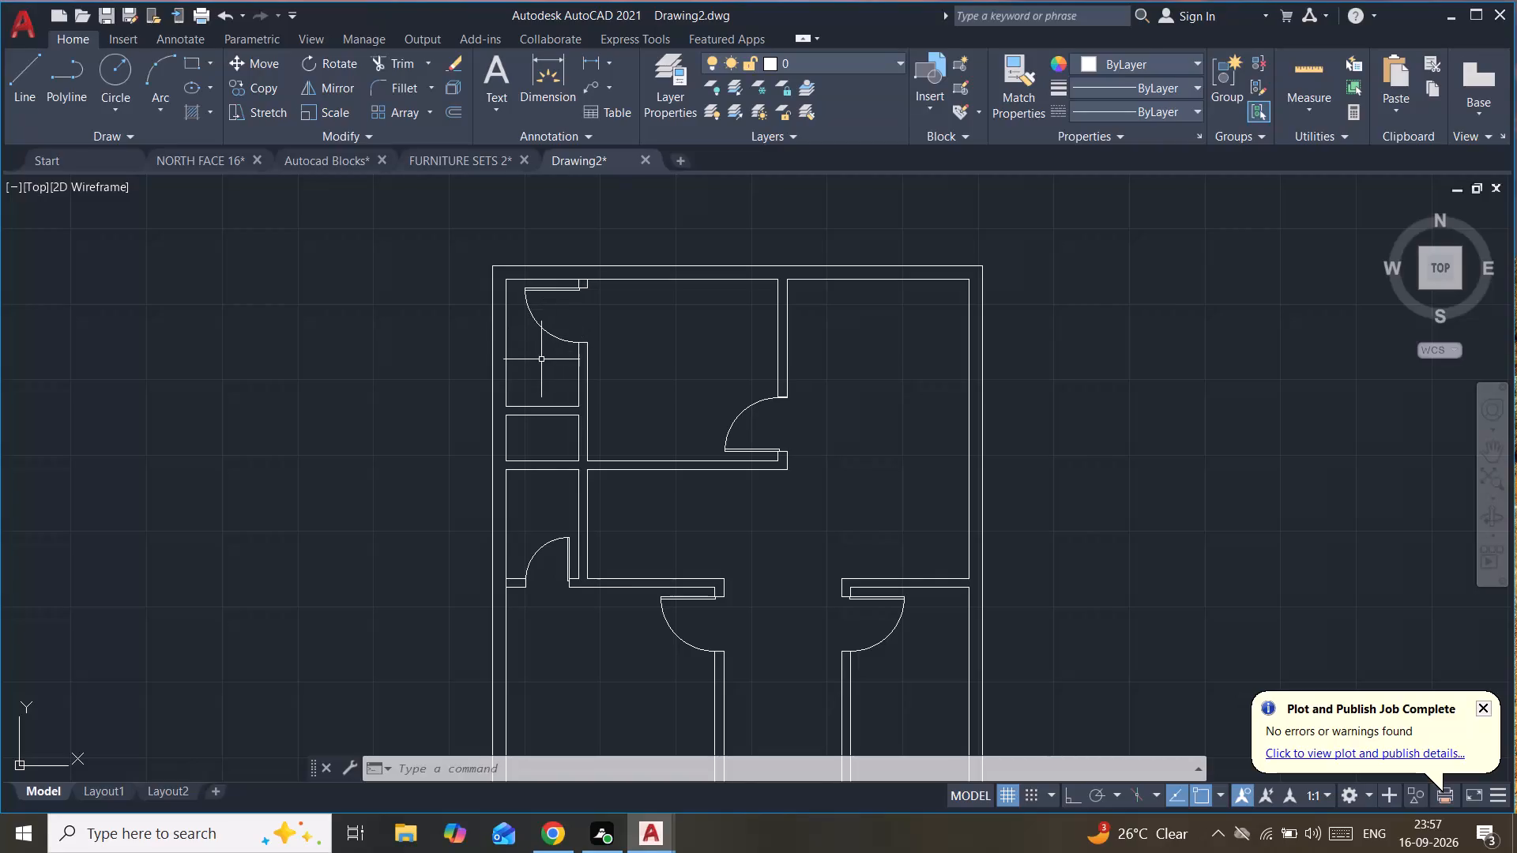
Copy the double bed block with side tables from Bedroom 1 of NORTH FACE 16 into Drawing2, placing it outside the plan's west wall.
{"action": "left_click", "coordinate": [187, 156]}
{"action": "scroll", "coordinate": [945, 354], "scroll_direction": "up", "scroll_amount": 3}
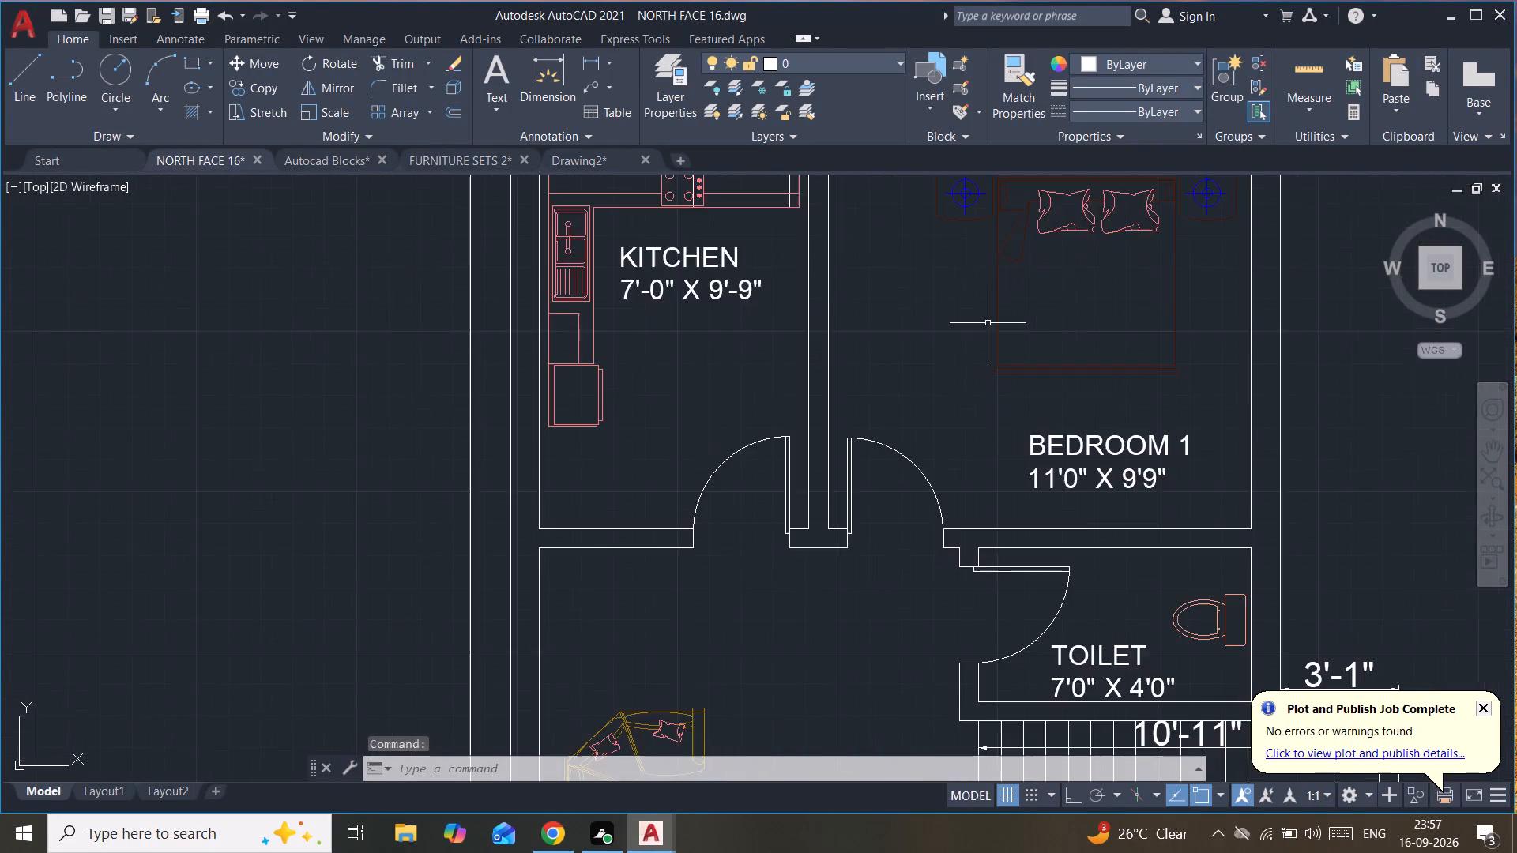
{"action": "scroll", "coordinate": [988, 323], "scroll_direction": "up", "scroll_amount": 1}
{"action": "middle_click_drag", "start_coordinate": [988, 323], "coordinate": [696, 555]}
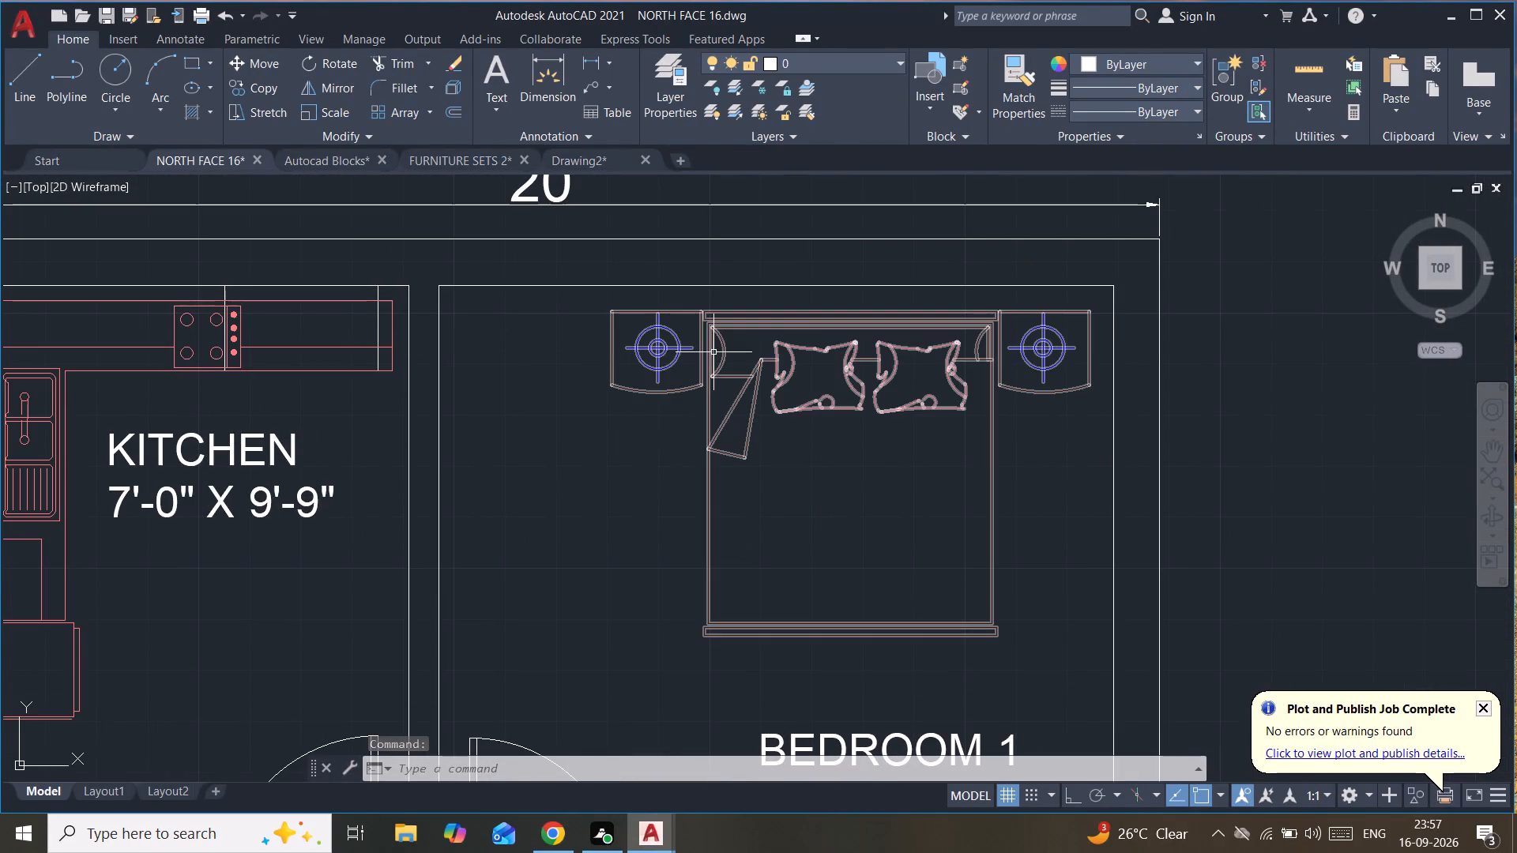
{"action": "left_click", "coordinate": [713, 352]}
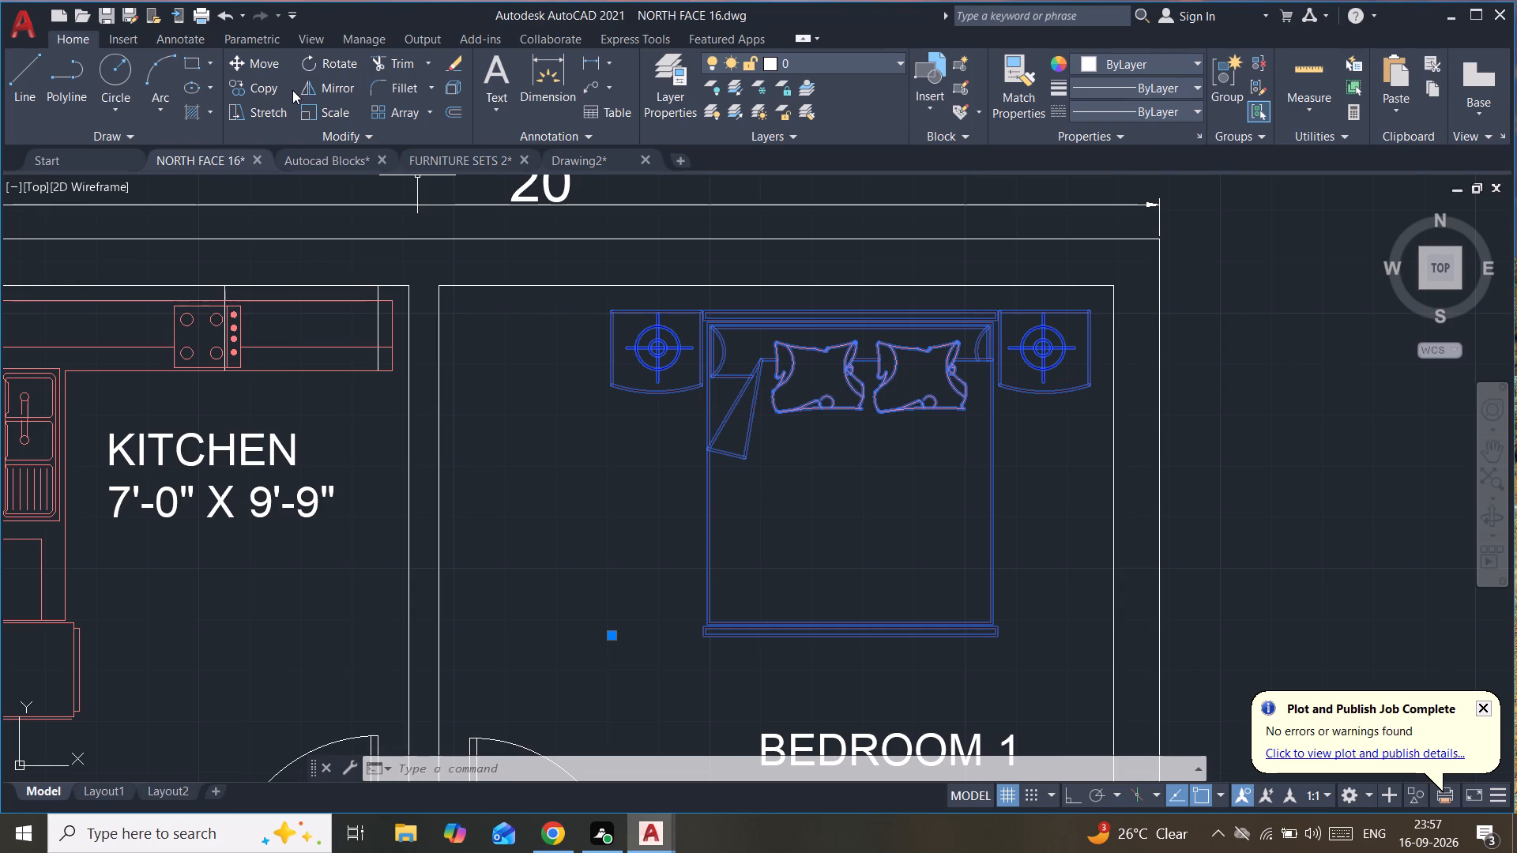
{"action": "key", "text": "ctrl+c"}
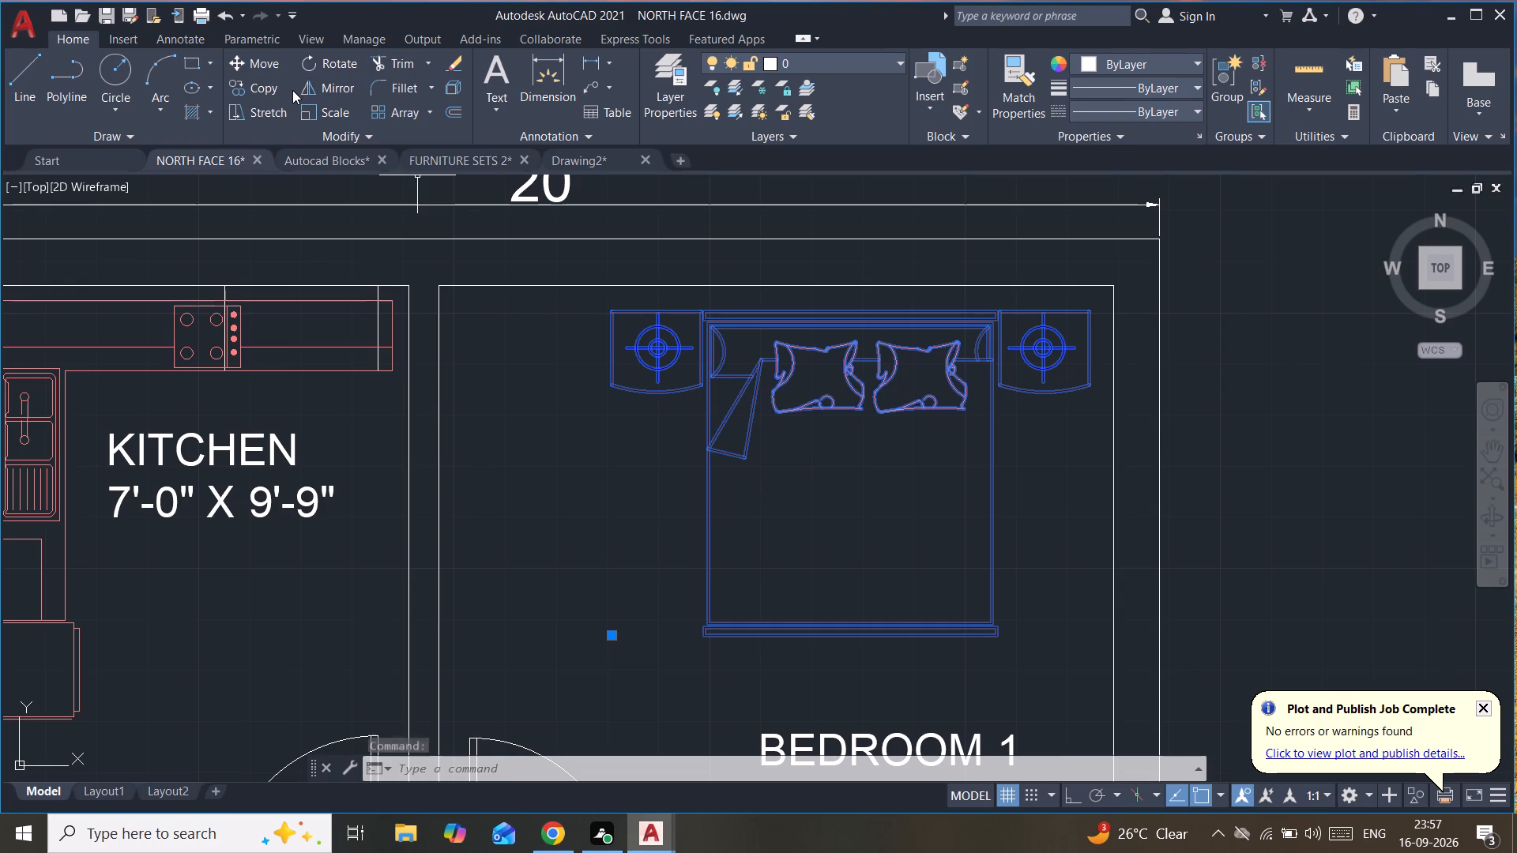
{"action": "left_click", "coordinate": [599, 156]}
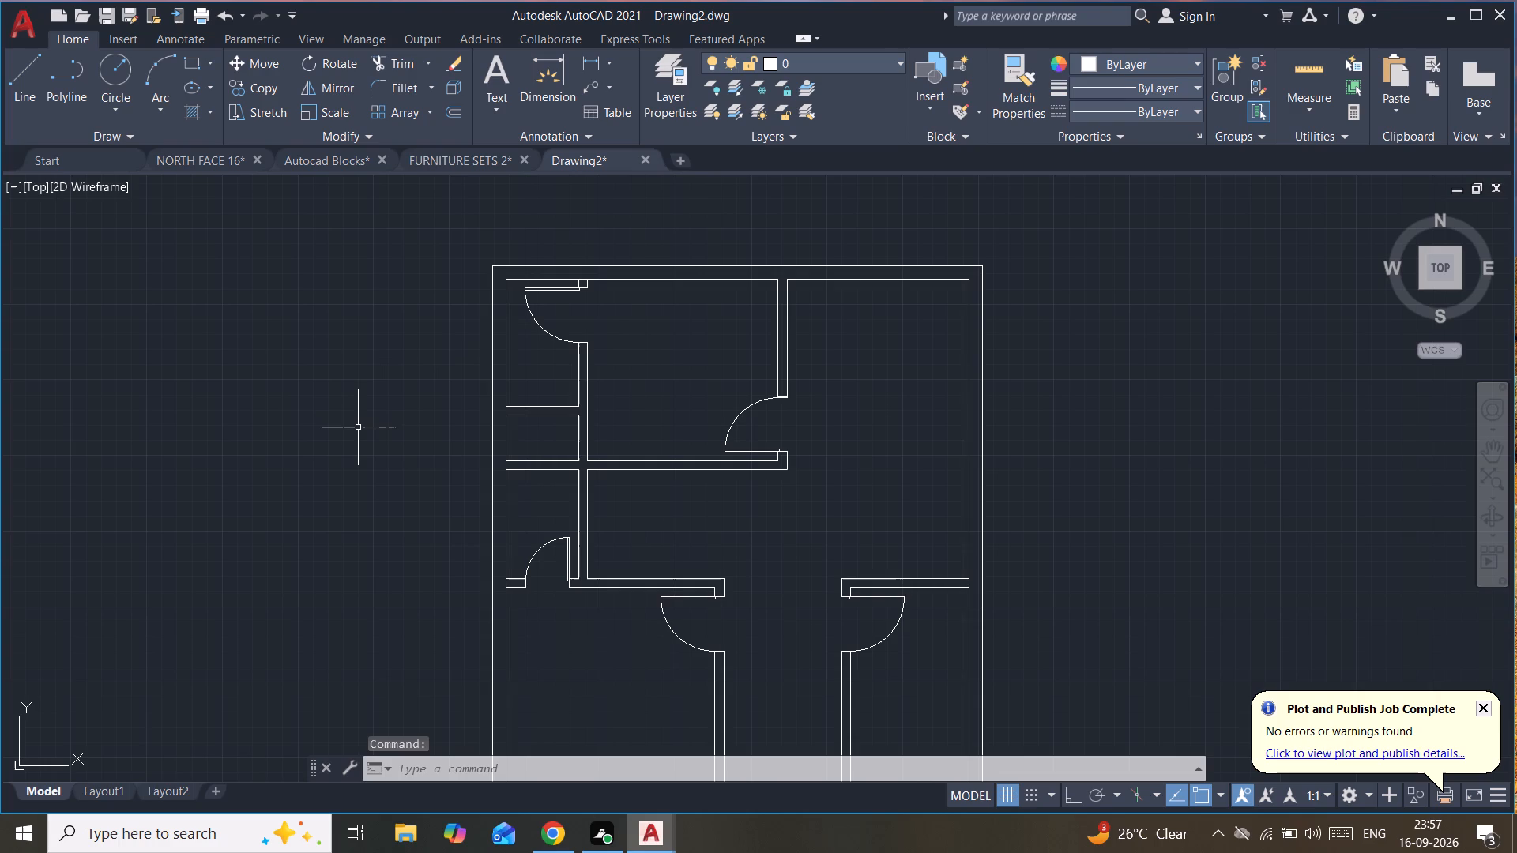
{"action": "key", "text": "ctrl+v"}
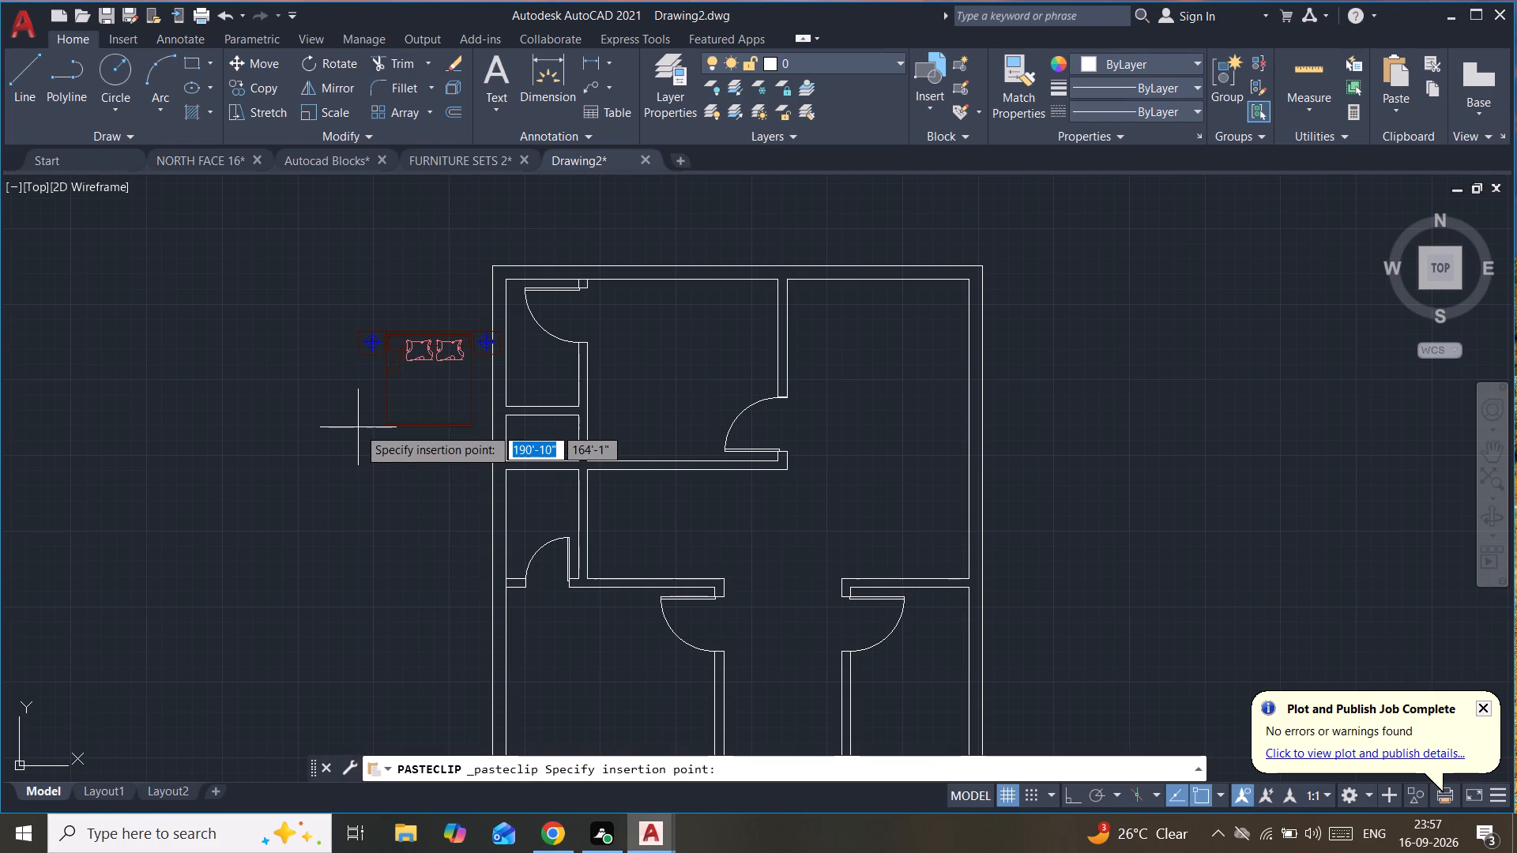
{"action": "left_click", "coordinate": [208, 436]}
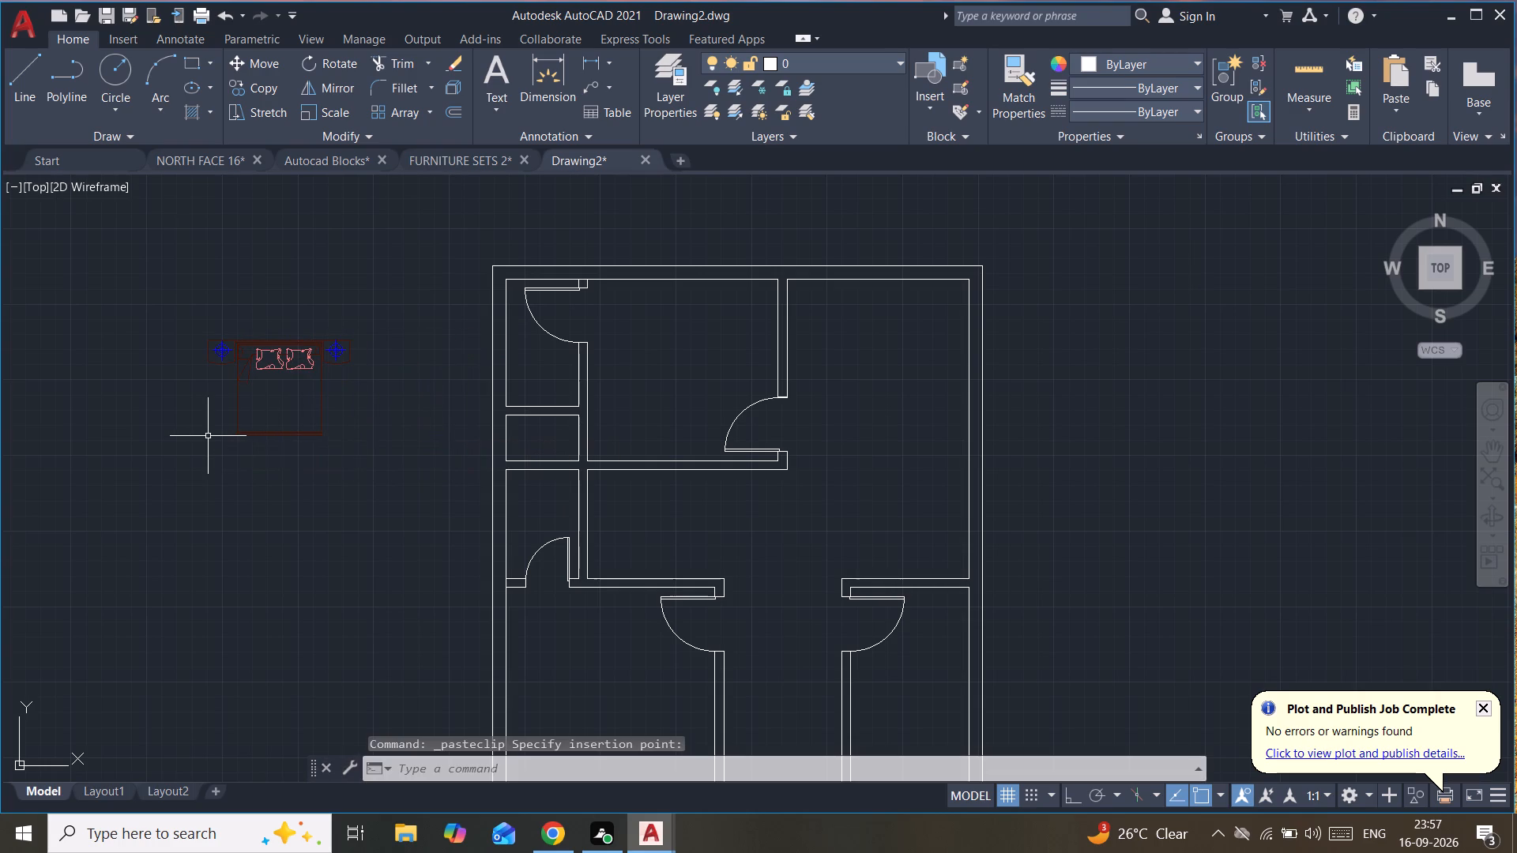
Rotate the pasted bed block 90° with Ortho on, so its headboard faces west.
{"action": "left_click", "coordinate": [272, 353]}
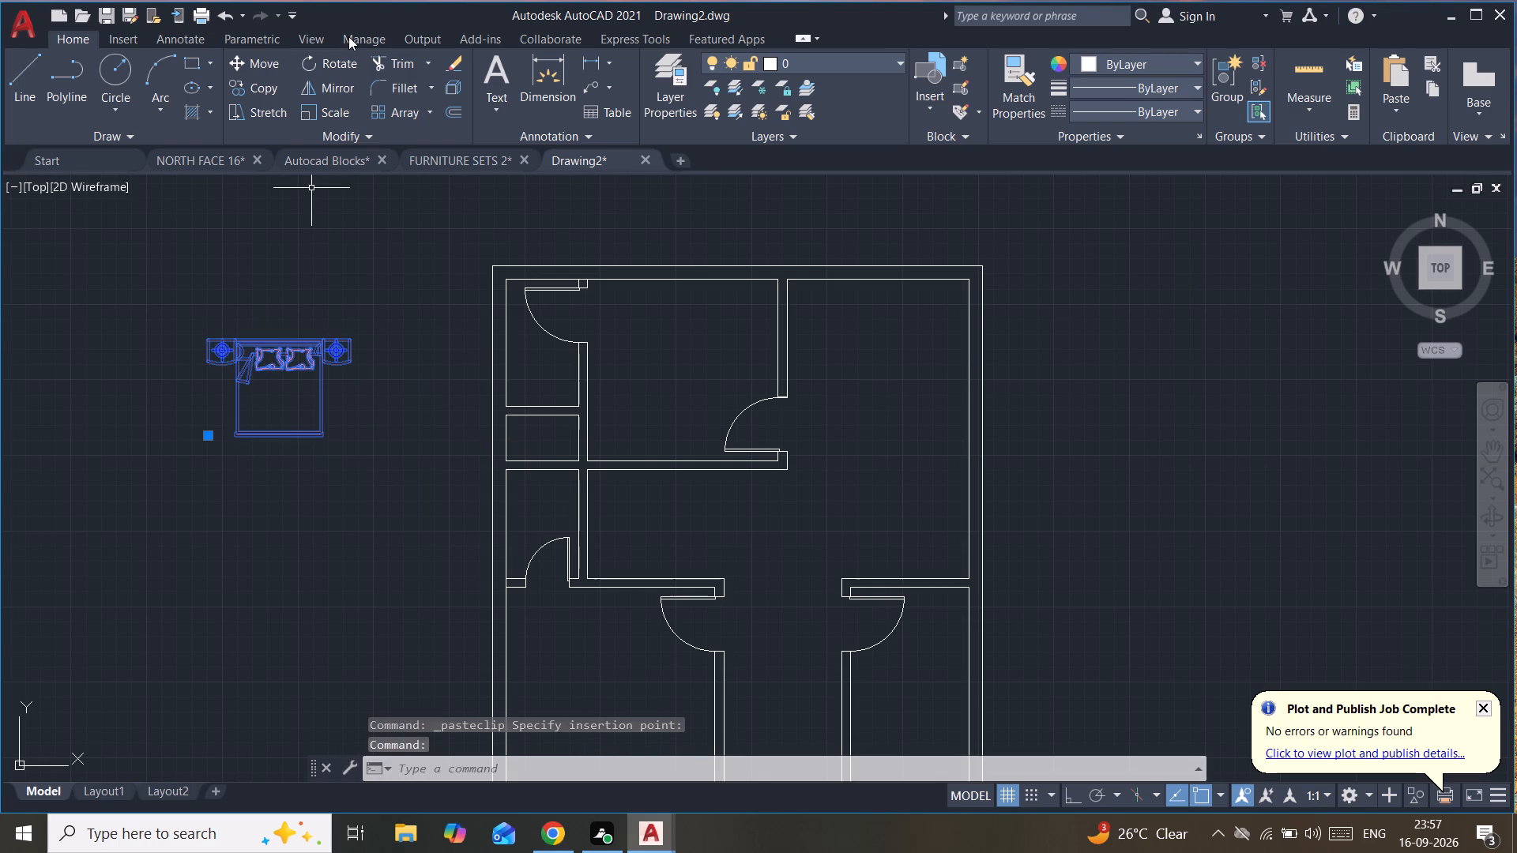
{"action": "left_click", "coordinate": [340, 54]}
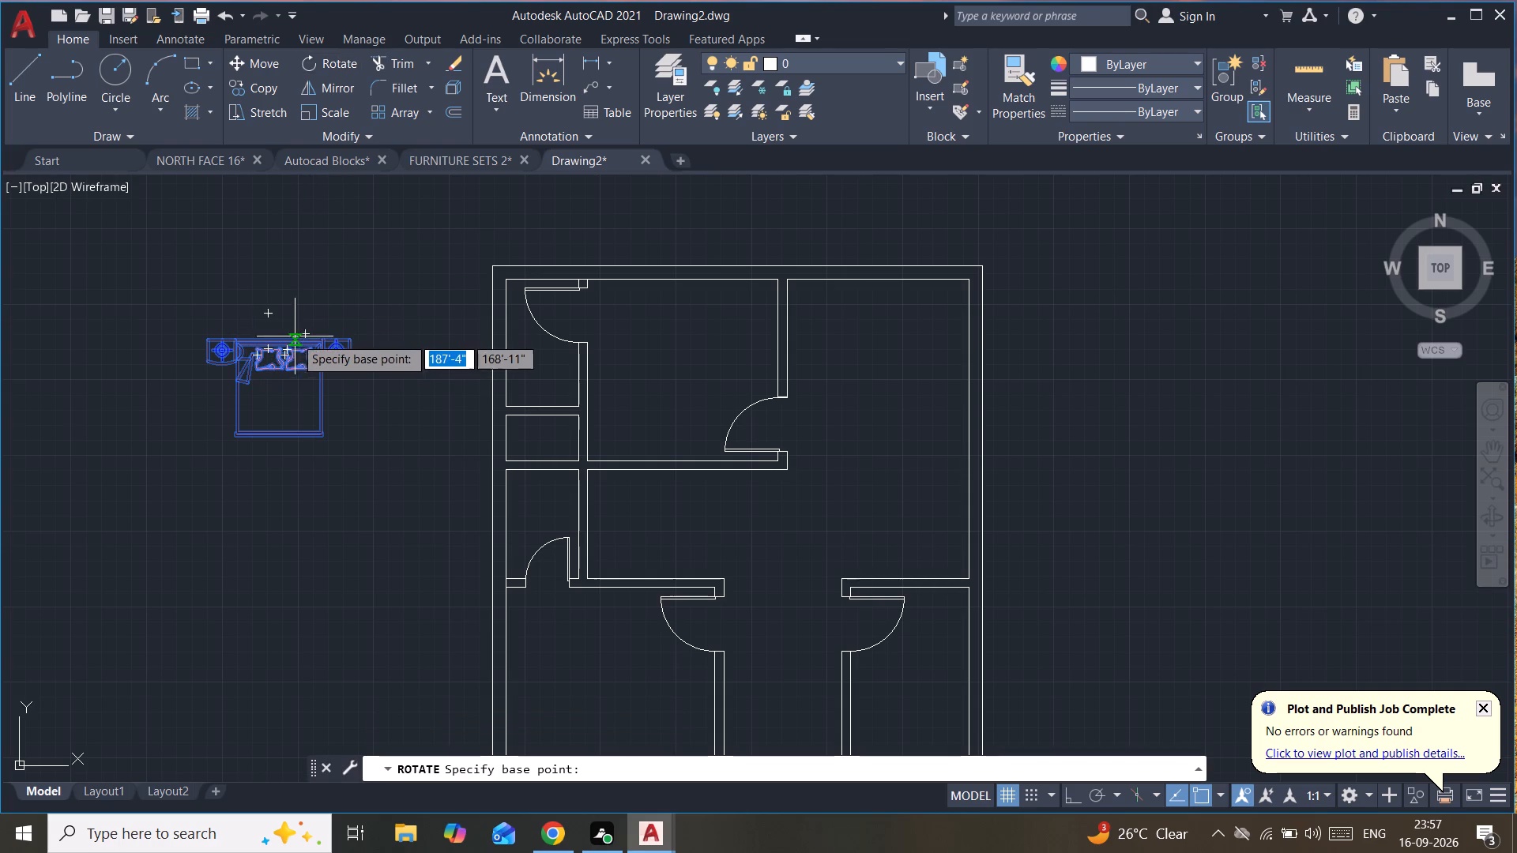
{"action": "left_click", "coordinate": [326, 336]}
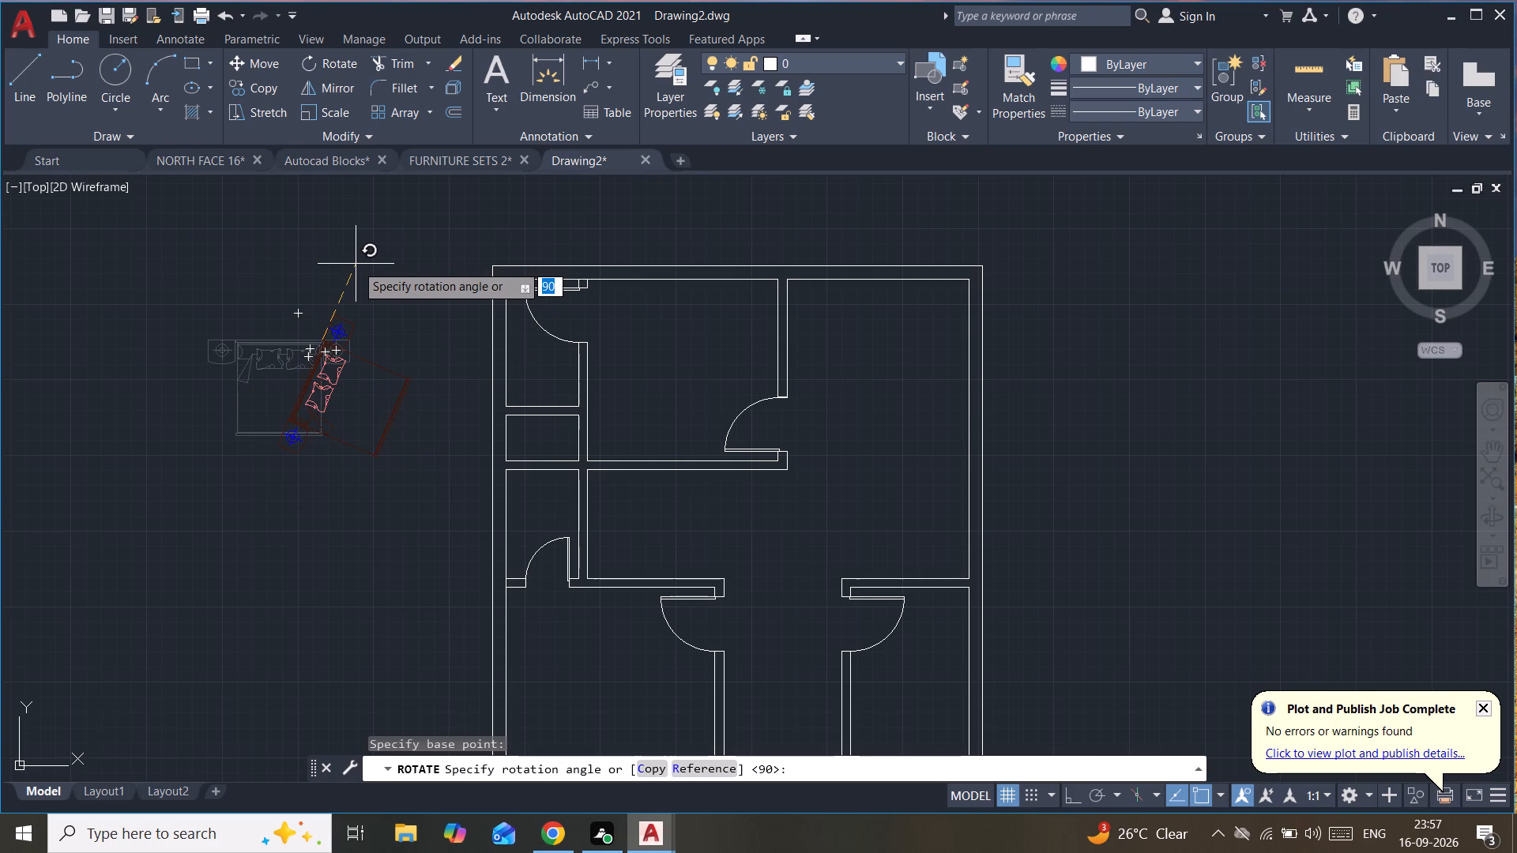
{"action": "key", "text": "F8"}
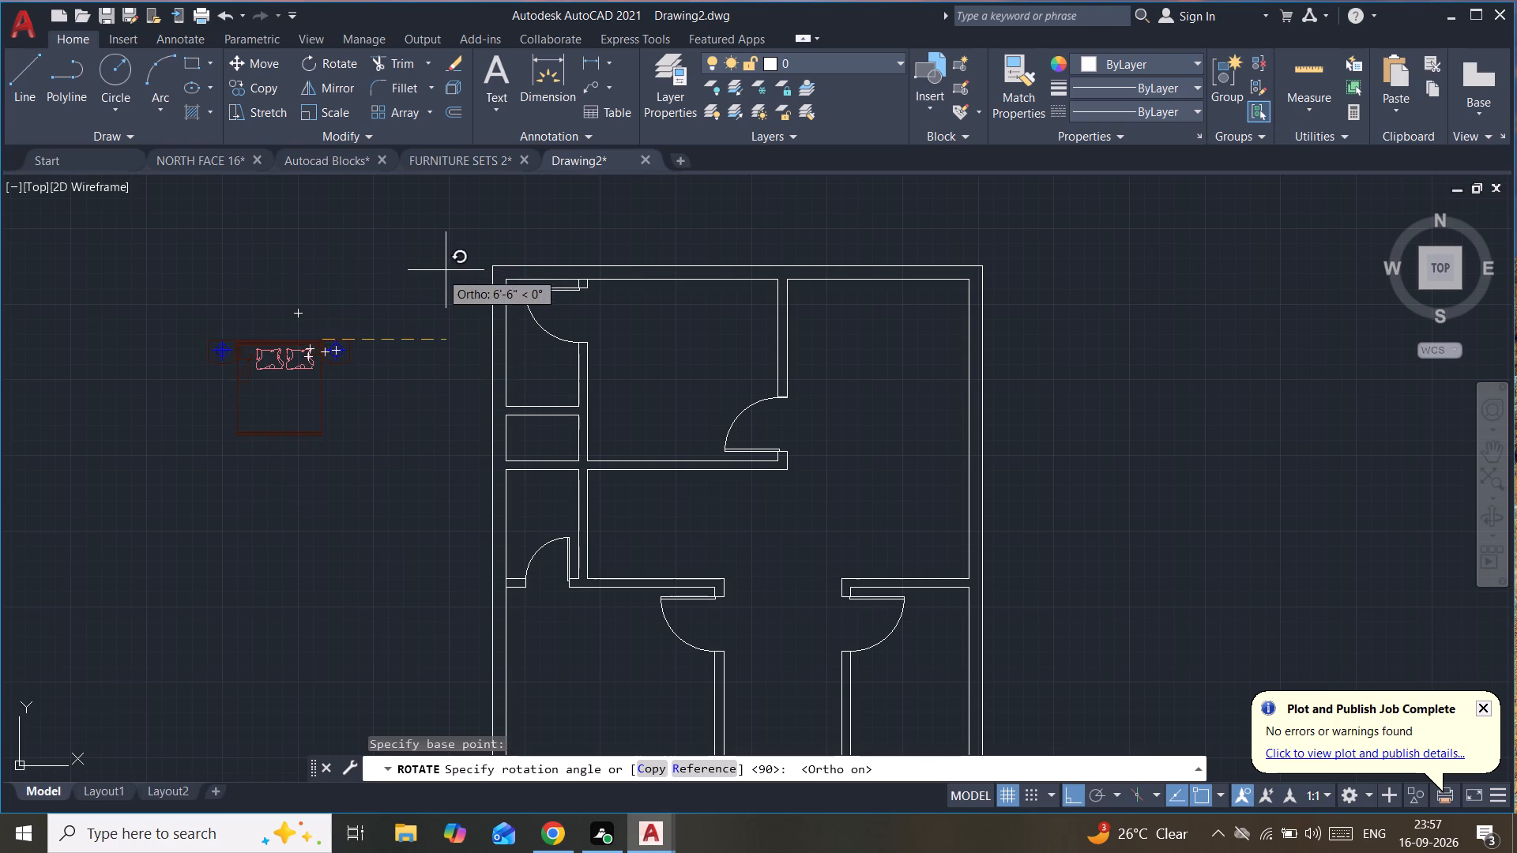
{"action": "left_click", "coordinate": [294, 266]}
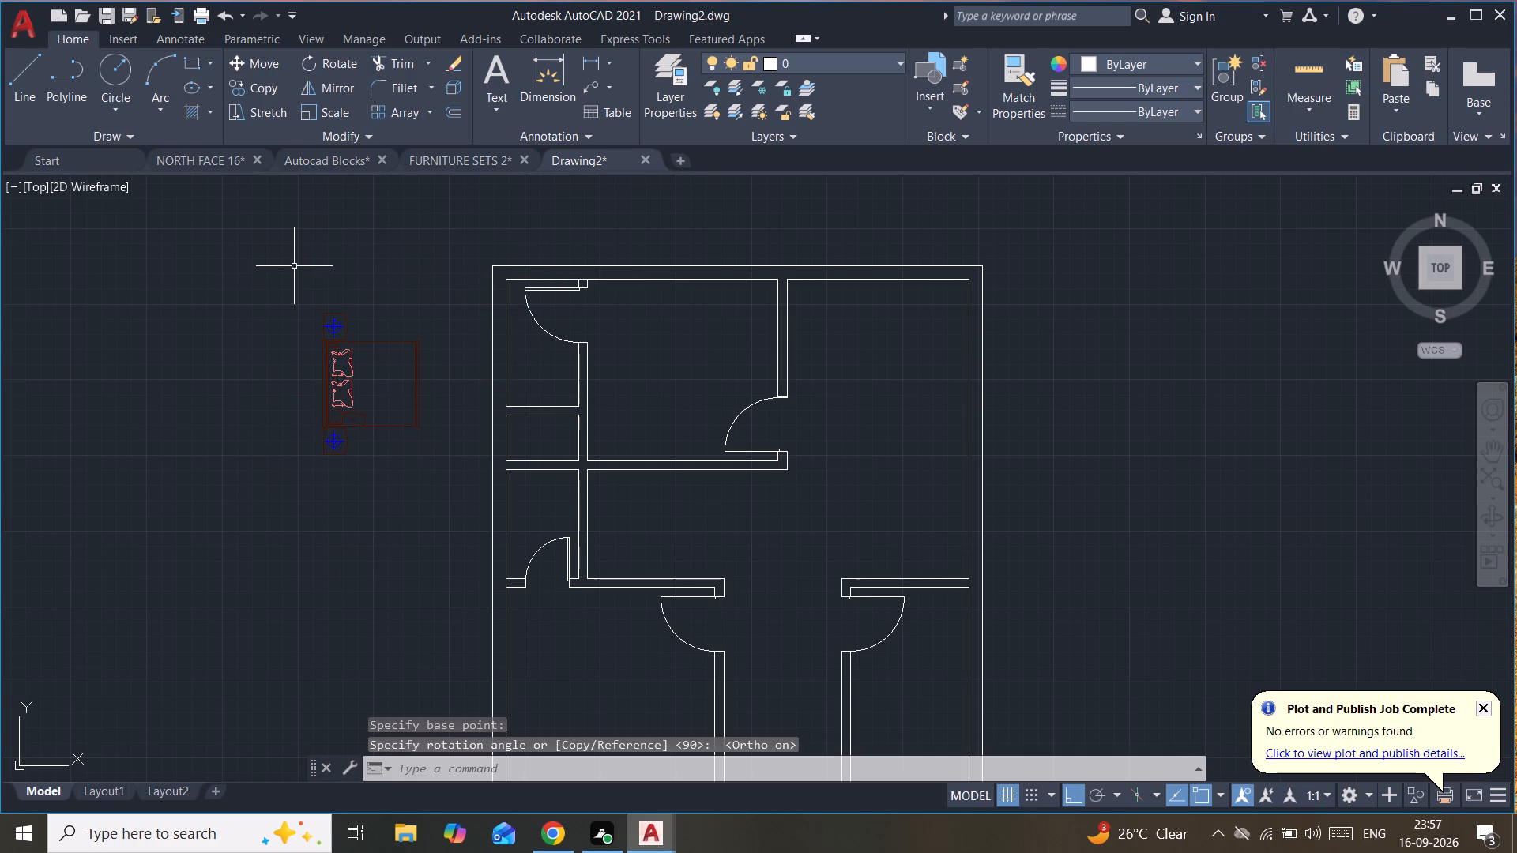
Move the bed block about 15' east into the upper bedroom, with its headboard beside the room's west wall.
{"action": "left_click", "coordinate": [366, 340]}
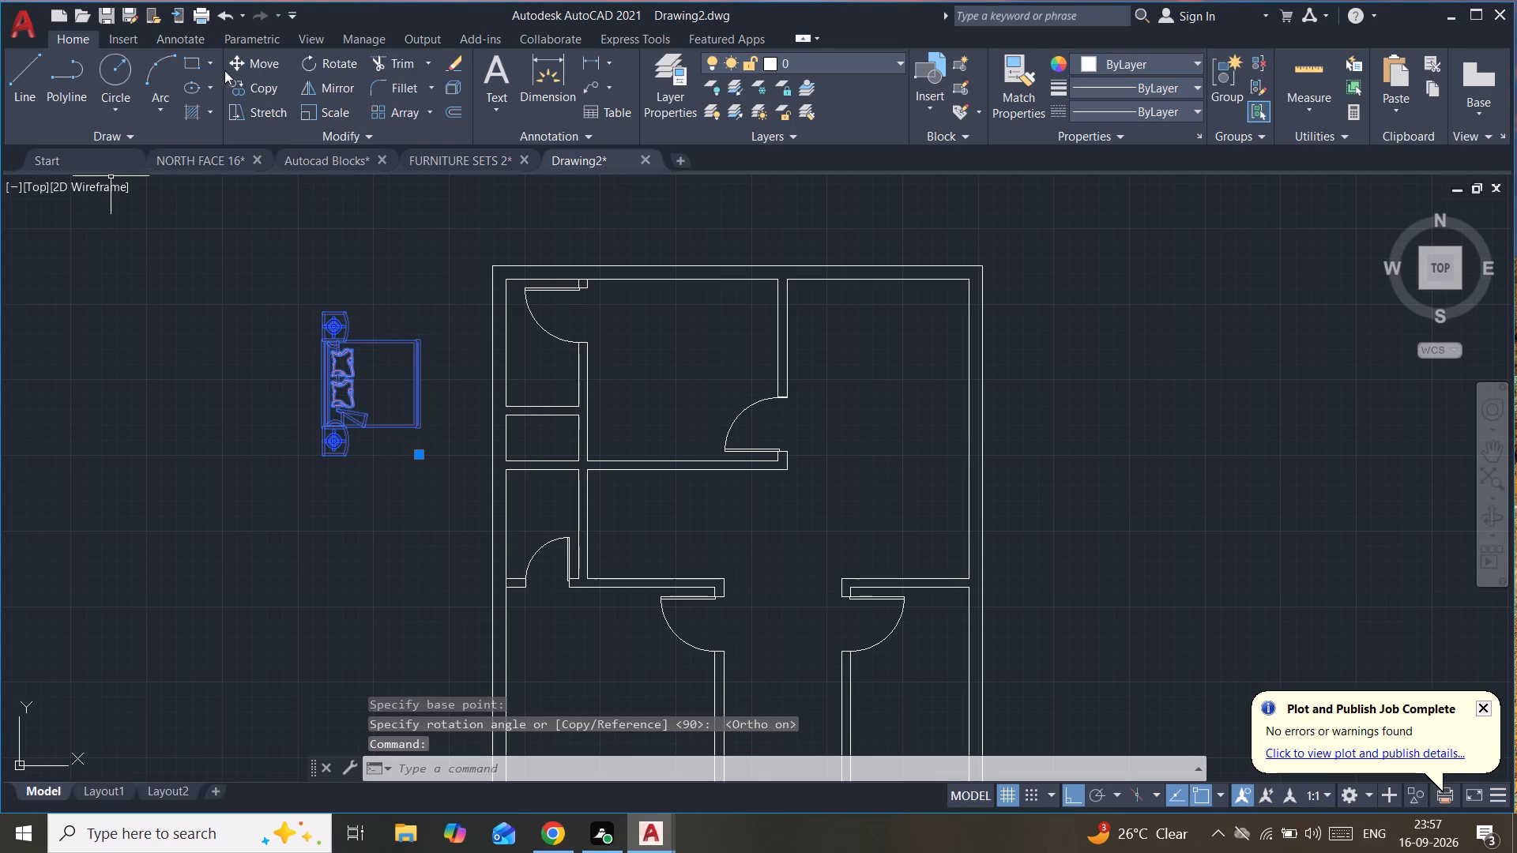
{"action": "left_click", "coordinate": [247, 59]}
{"action": "left_click", "coordinate": [365, 385]}
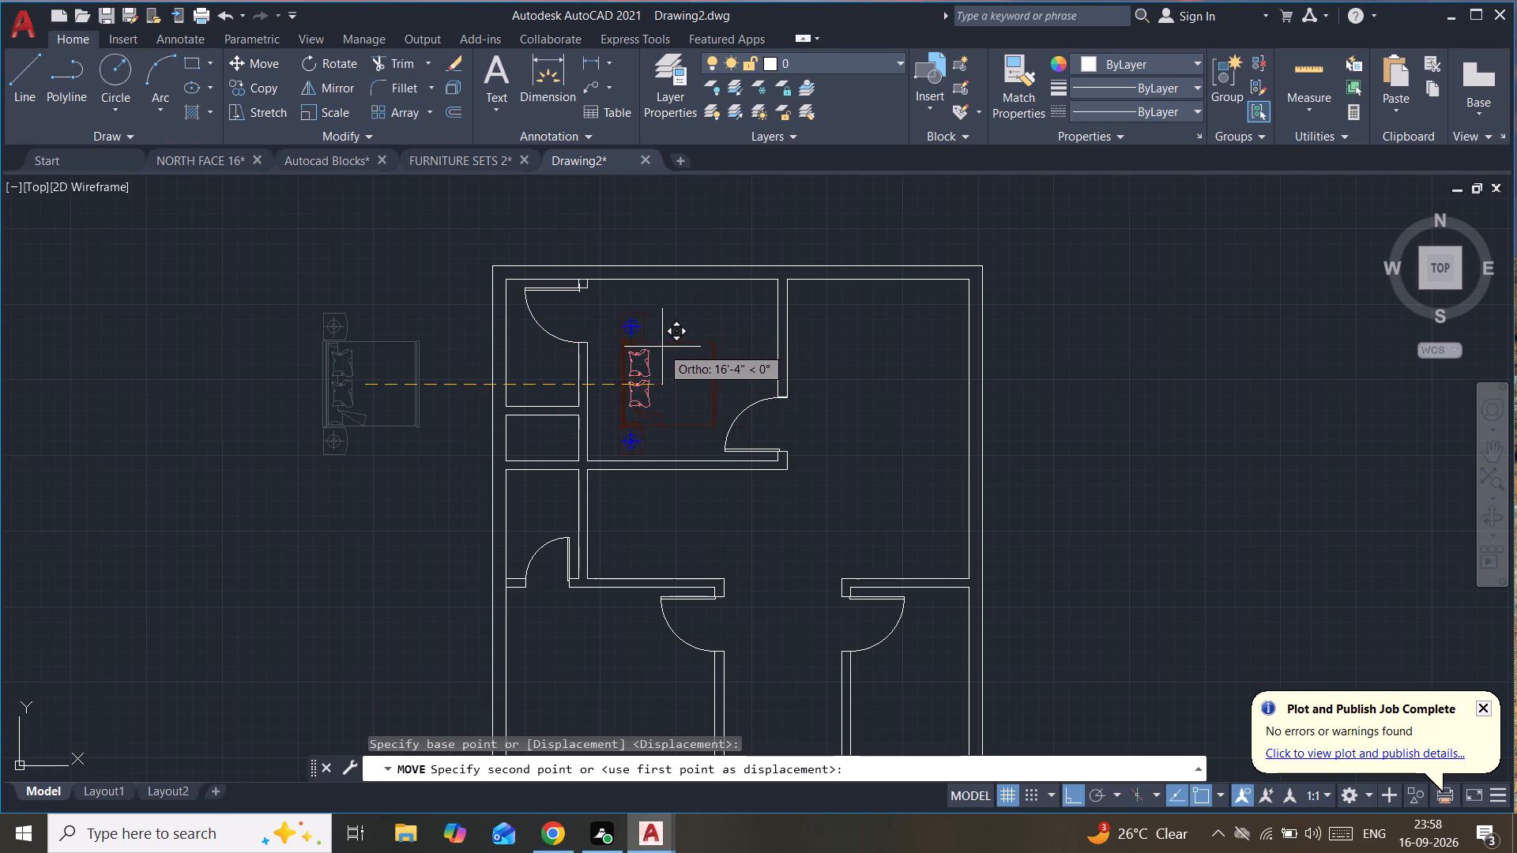
{"action": "scroll", "coordinate": [657, 349], "scroll_direction": "up", "scroll_amount": 2}
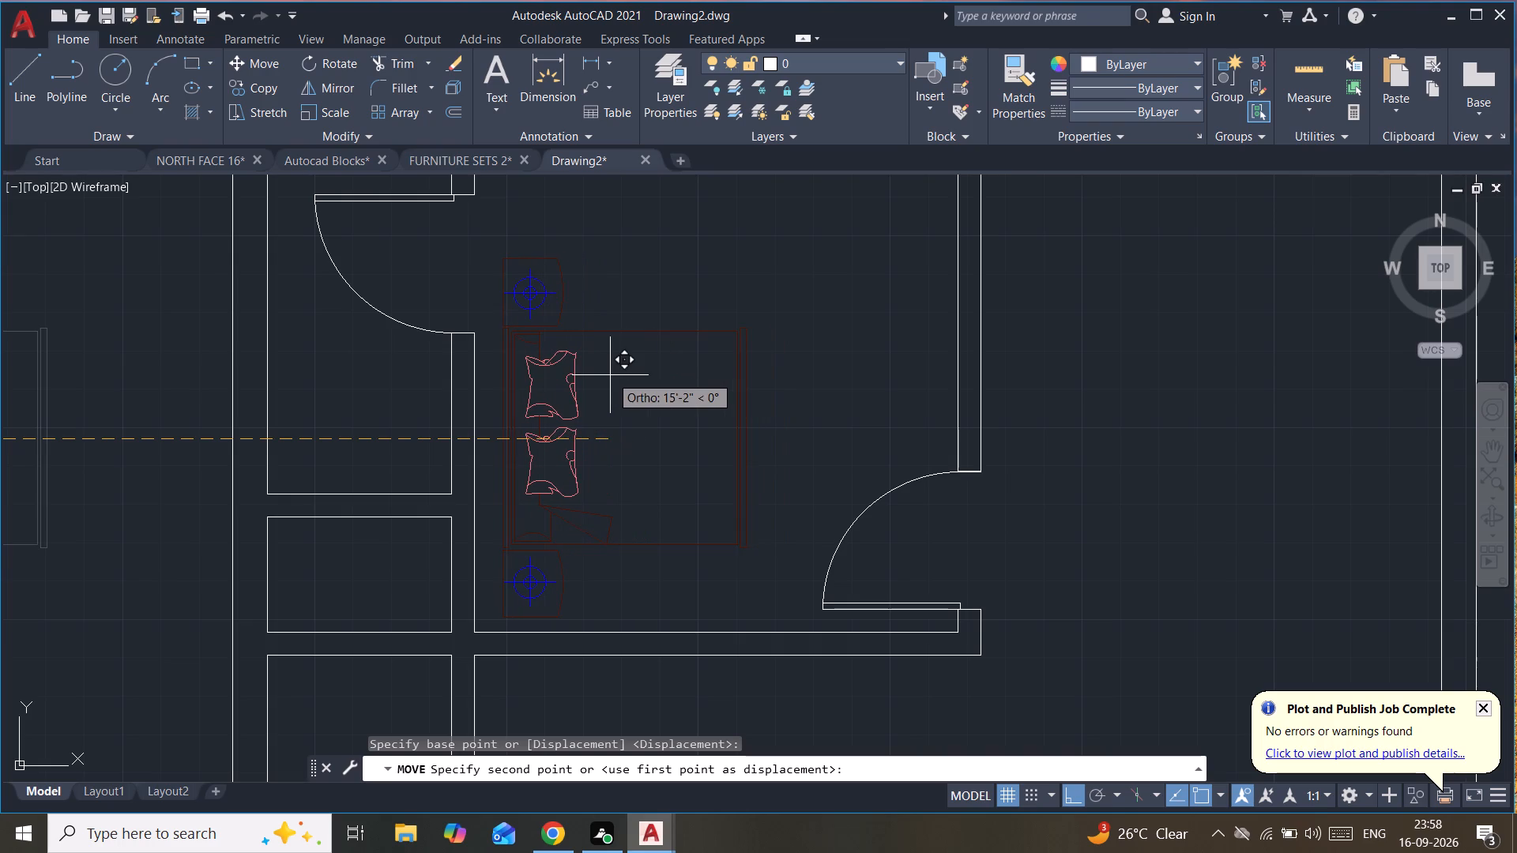
{"action": "left_click", "coordinate": [604, 377]}
{"action": "scroll", "coordinate": [642, 349], "scroll_direction": "down", "scroll_amount": 2}
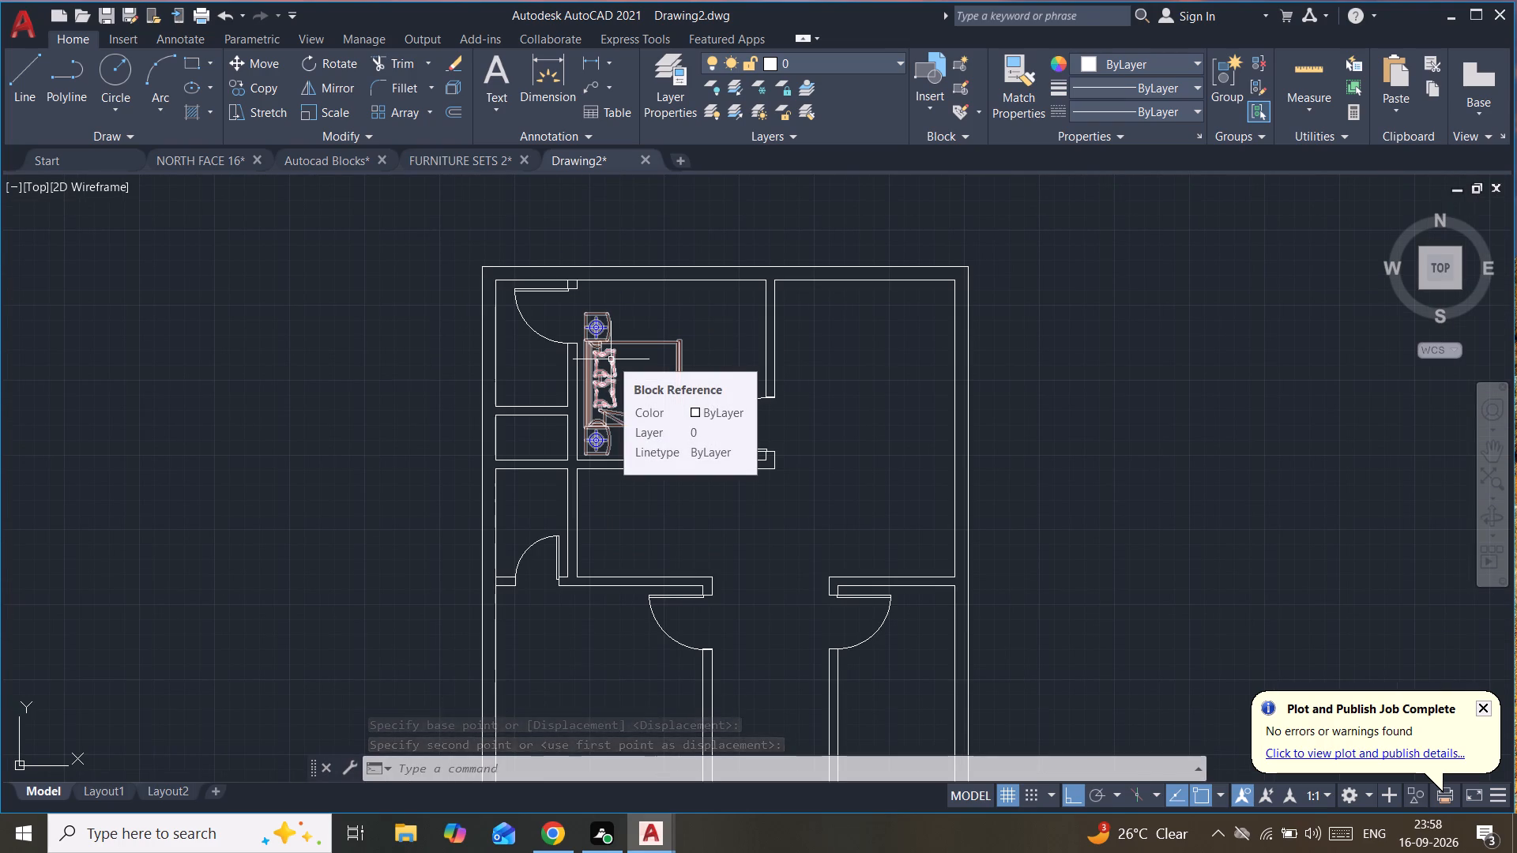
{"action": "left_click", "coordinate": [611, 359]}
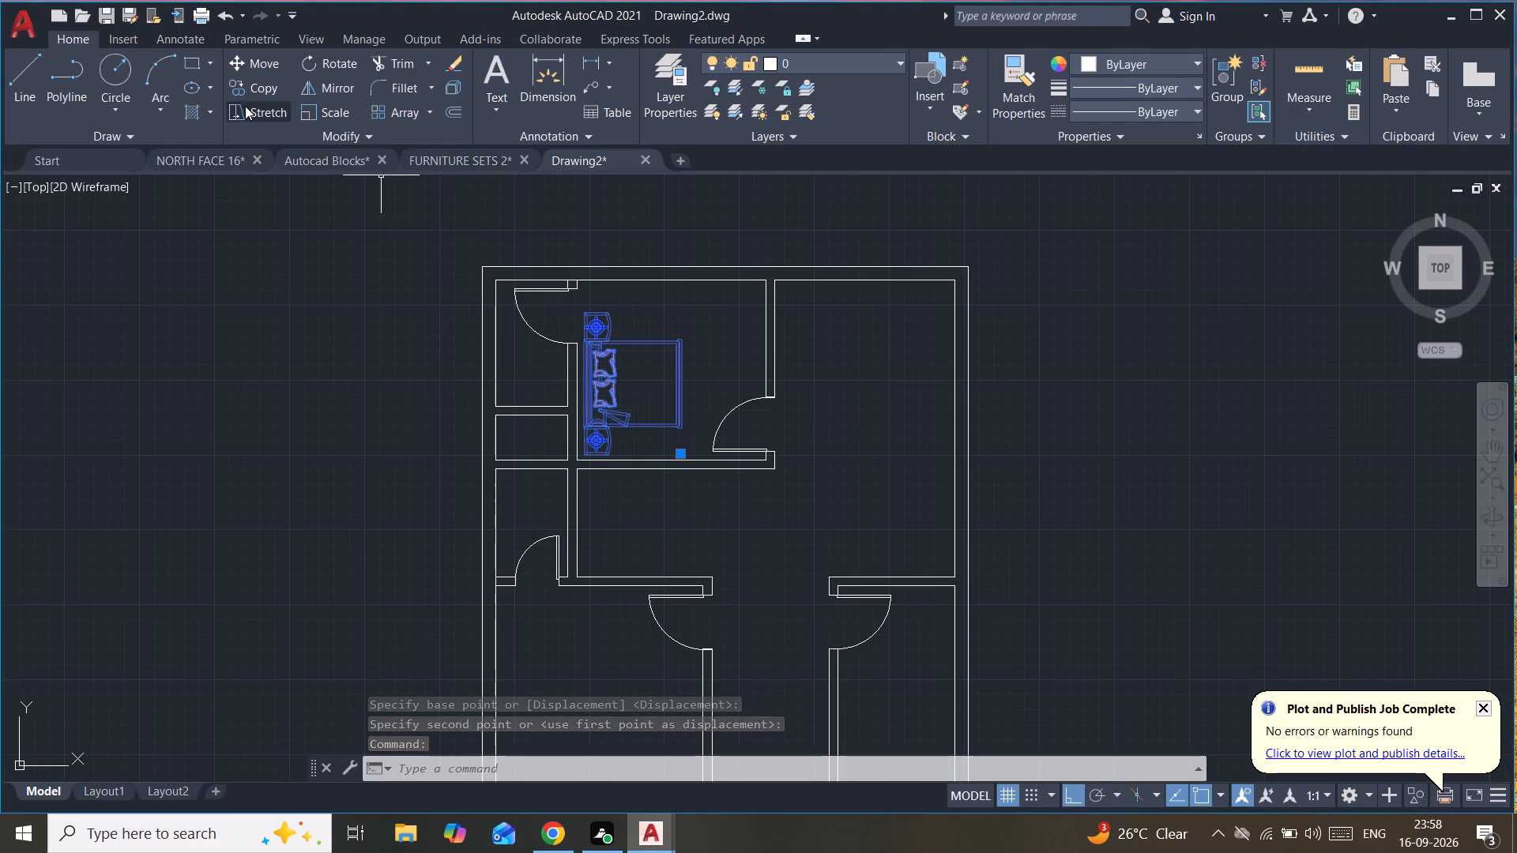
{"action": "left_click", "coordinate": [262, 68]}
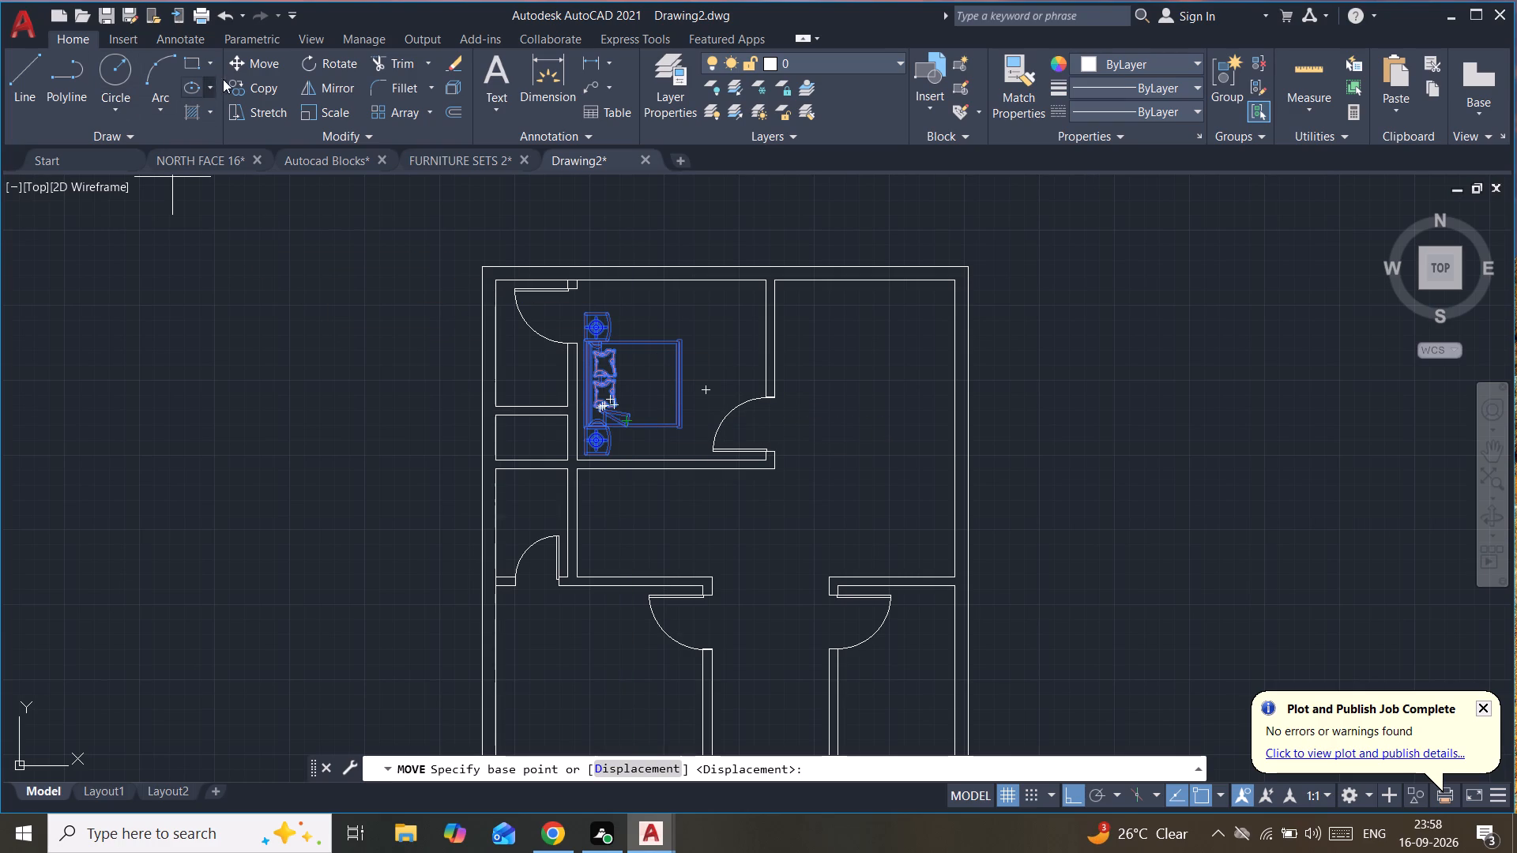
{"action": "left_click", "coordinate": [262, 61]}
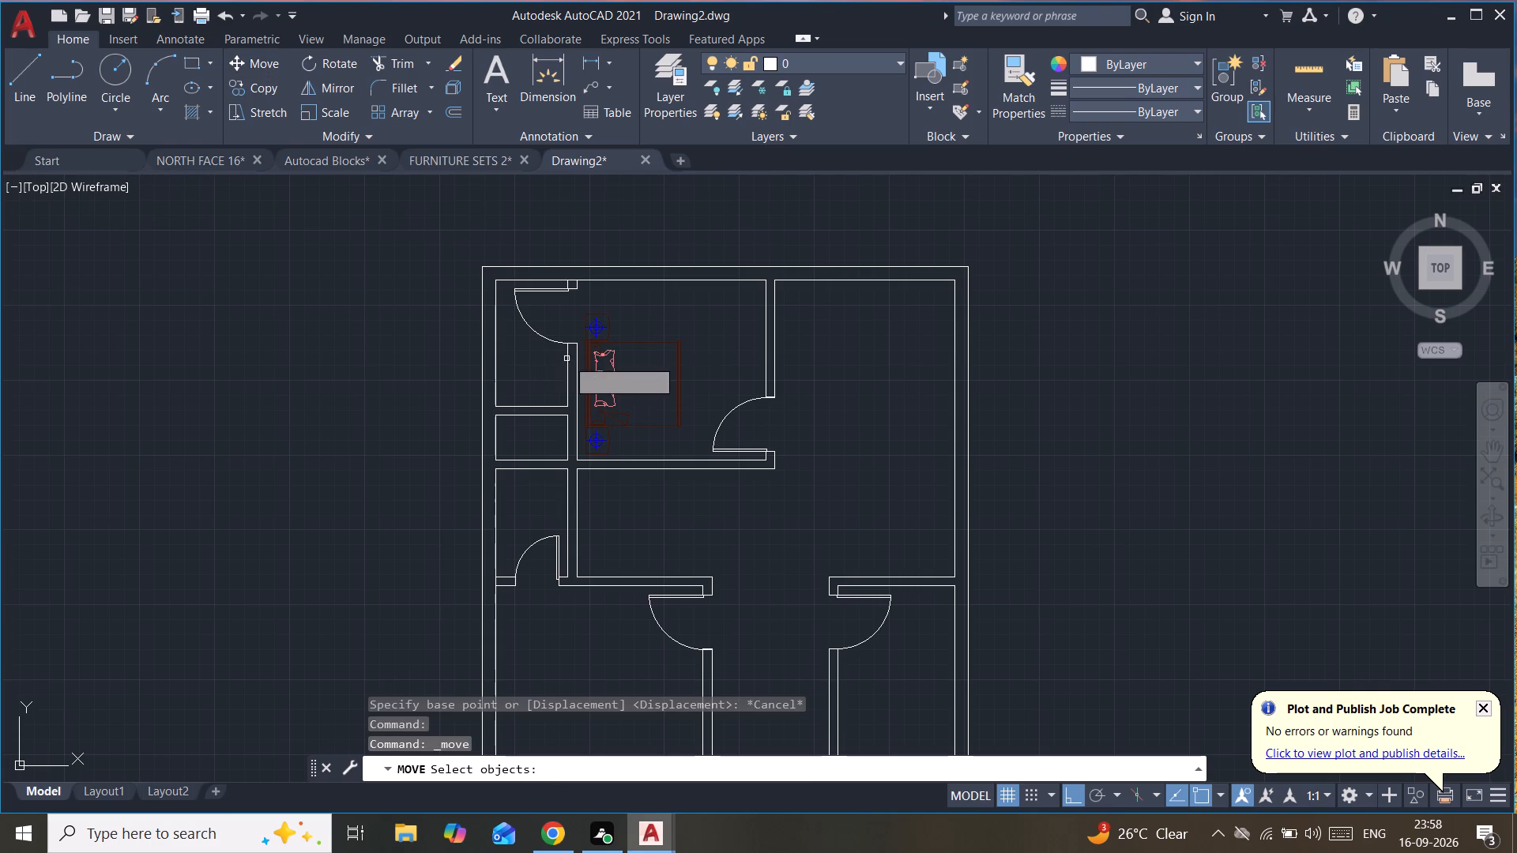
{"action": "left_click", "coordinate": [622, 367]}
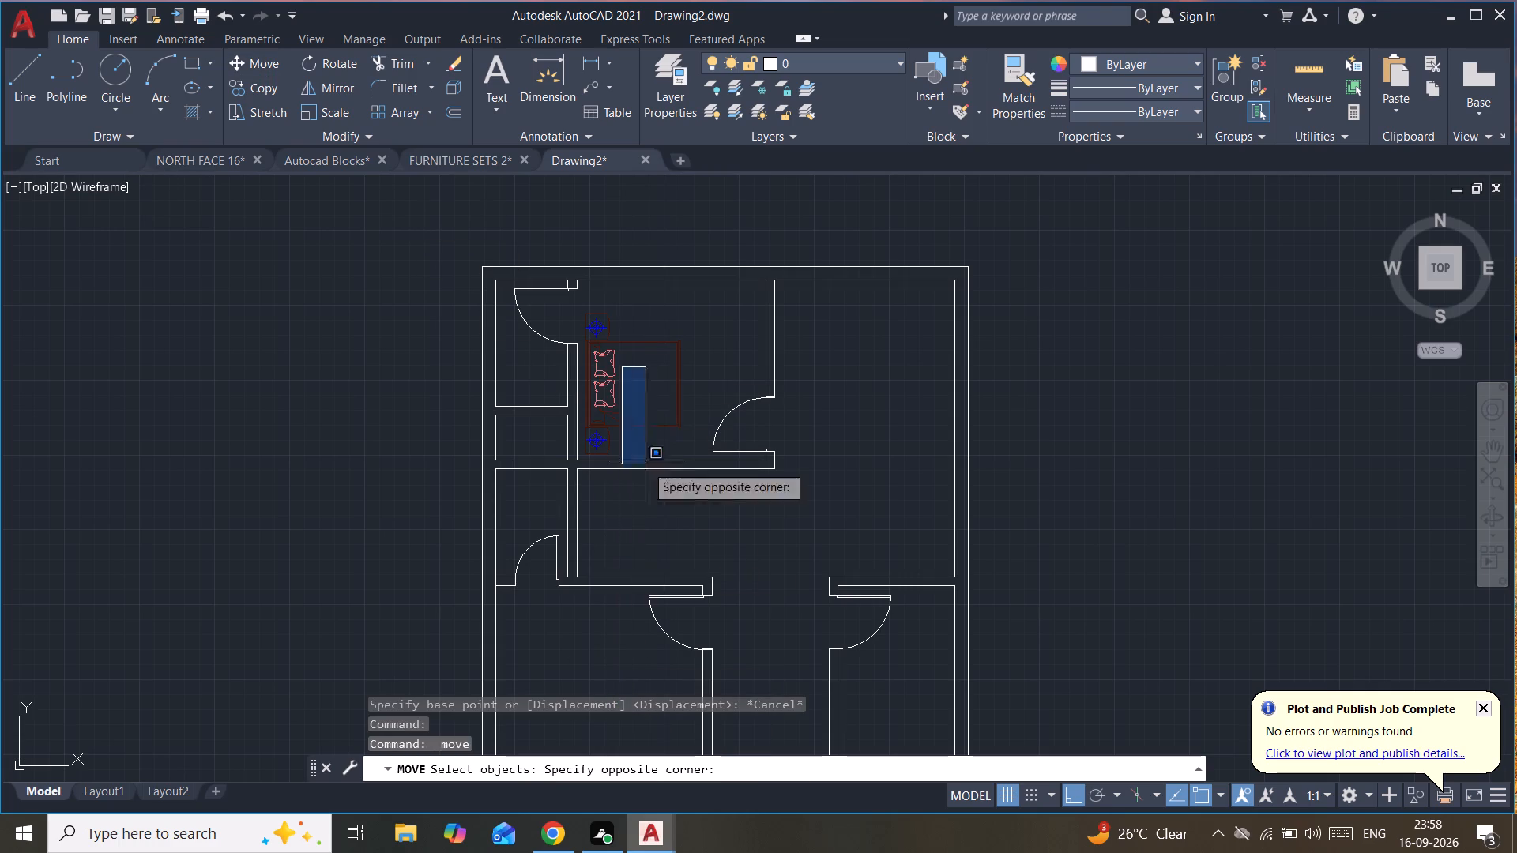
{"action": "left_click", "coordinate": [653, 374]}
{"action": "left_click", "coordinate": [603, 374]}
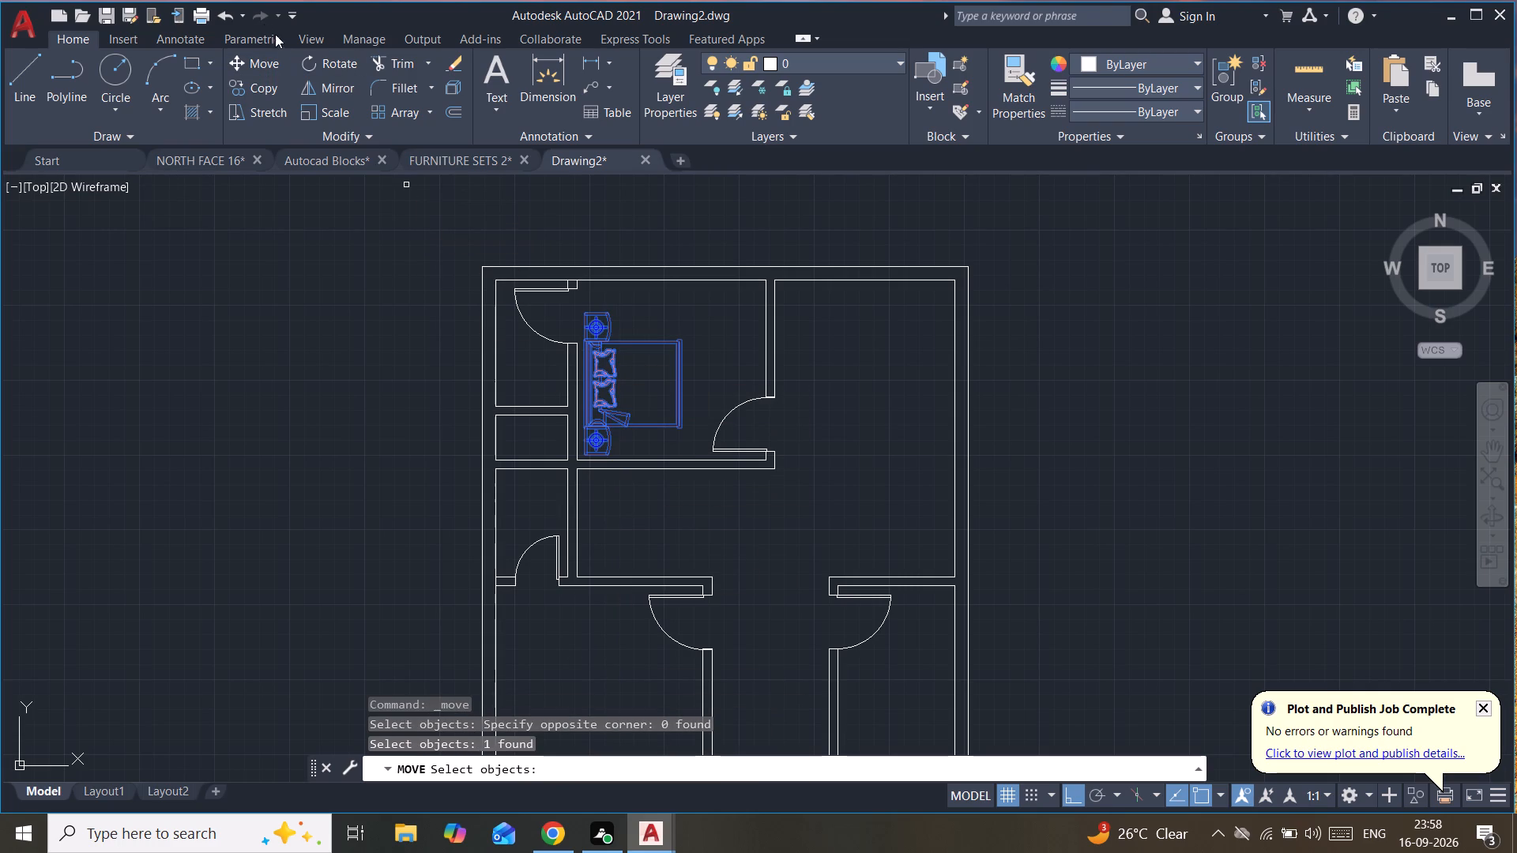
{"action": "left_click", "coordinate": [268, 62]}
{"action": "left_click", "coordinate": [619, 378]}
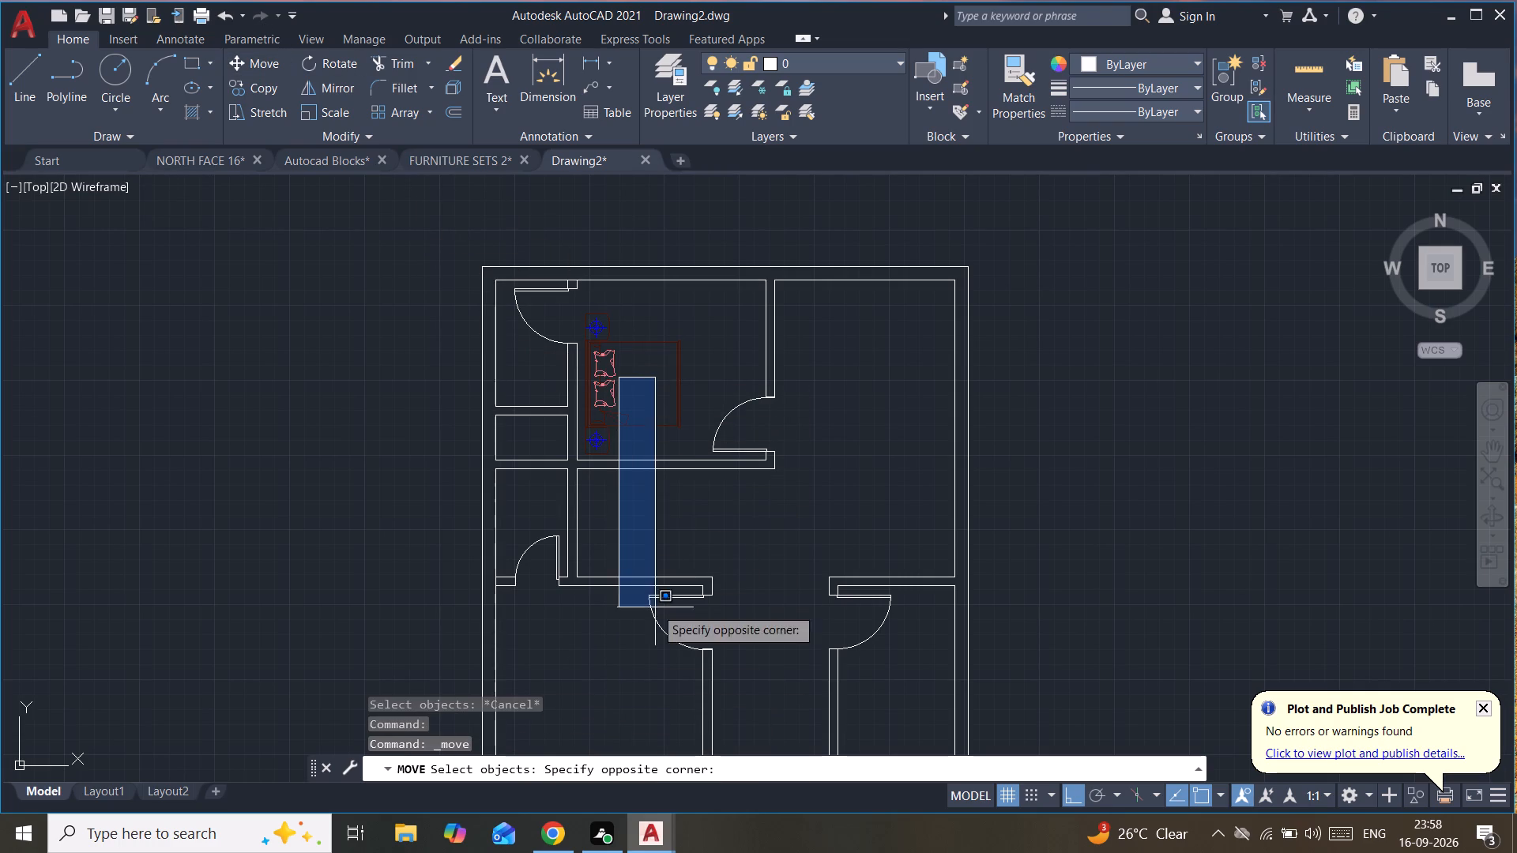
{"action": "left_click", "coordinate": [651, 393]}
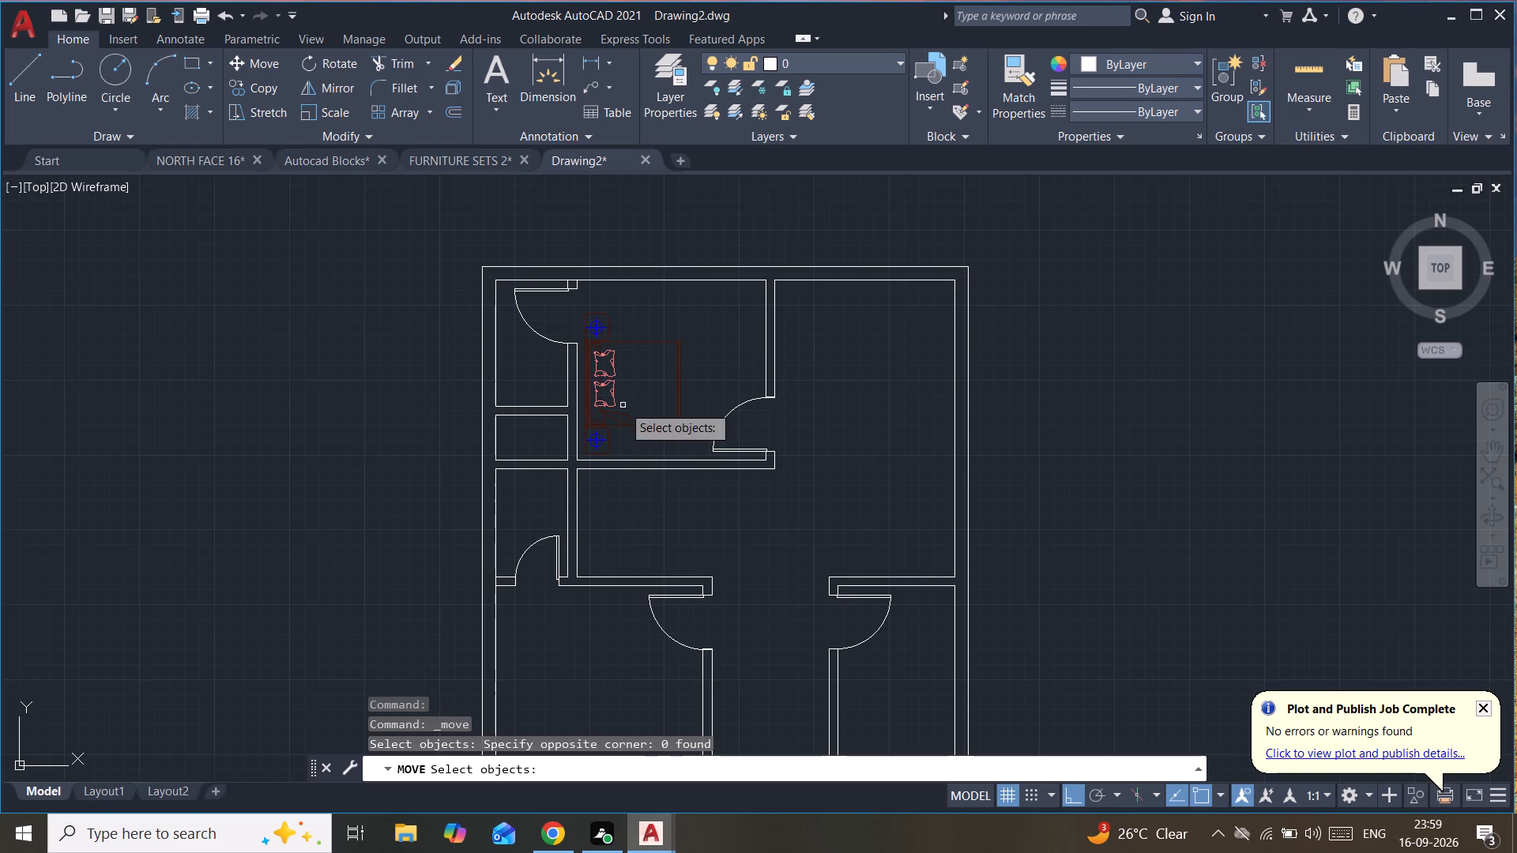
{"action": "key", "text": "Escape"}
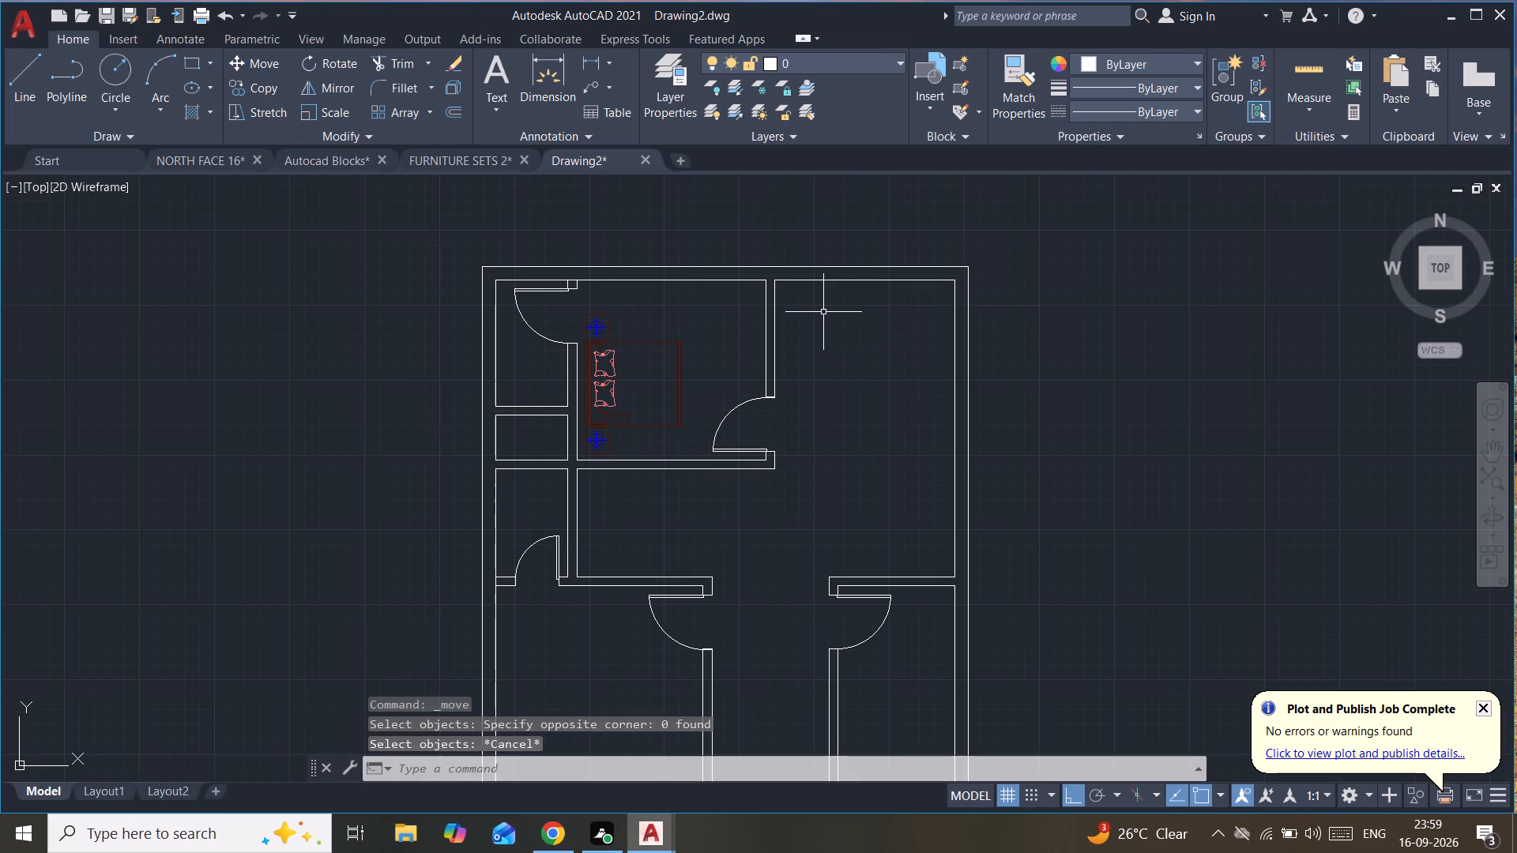
Copy the bed block with Ortho off into the lower-left room, about 19' away, with its headboard near the west outer wall.
{"action": "left_click", "coordinate": [615, 426]}
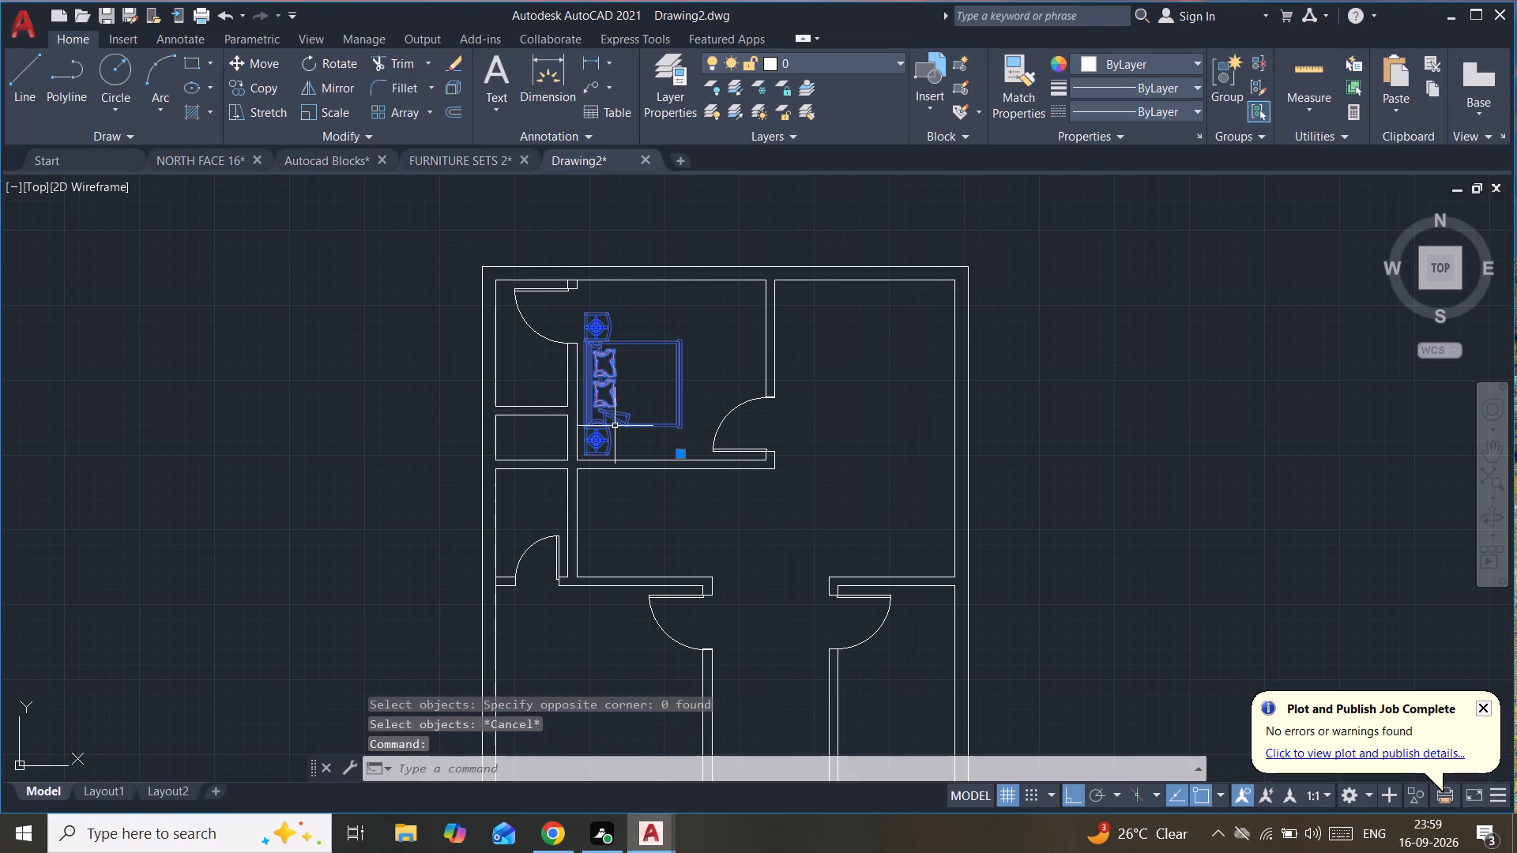
{"action": "left_click", "coordinate": [245, 84]}
{"action": "left_click", "coordinate": [616, 395]}
{"action": "scroll", "coordinate": [715, 498], "scroll_direction": "down", "scroll_amount": 2}
{"action": "middle_click_drag", "start_coordinate": [717, 497], "coordinate": [740, 384]}
{"action": "scroll", "coordinate": [684, 472], "scroll_direction": "up", "scroll_amount": 3}
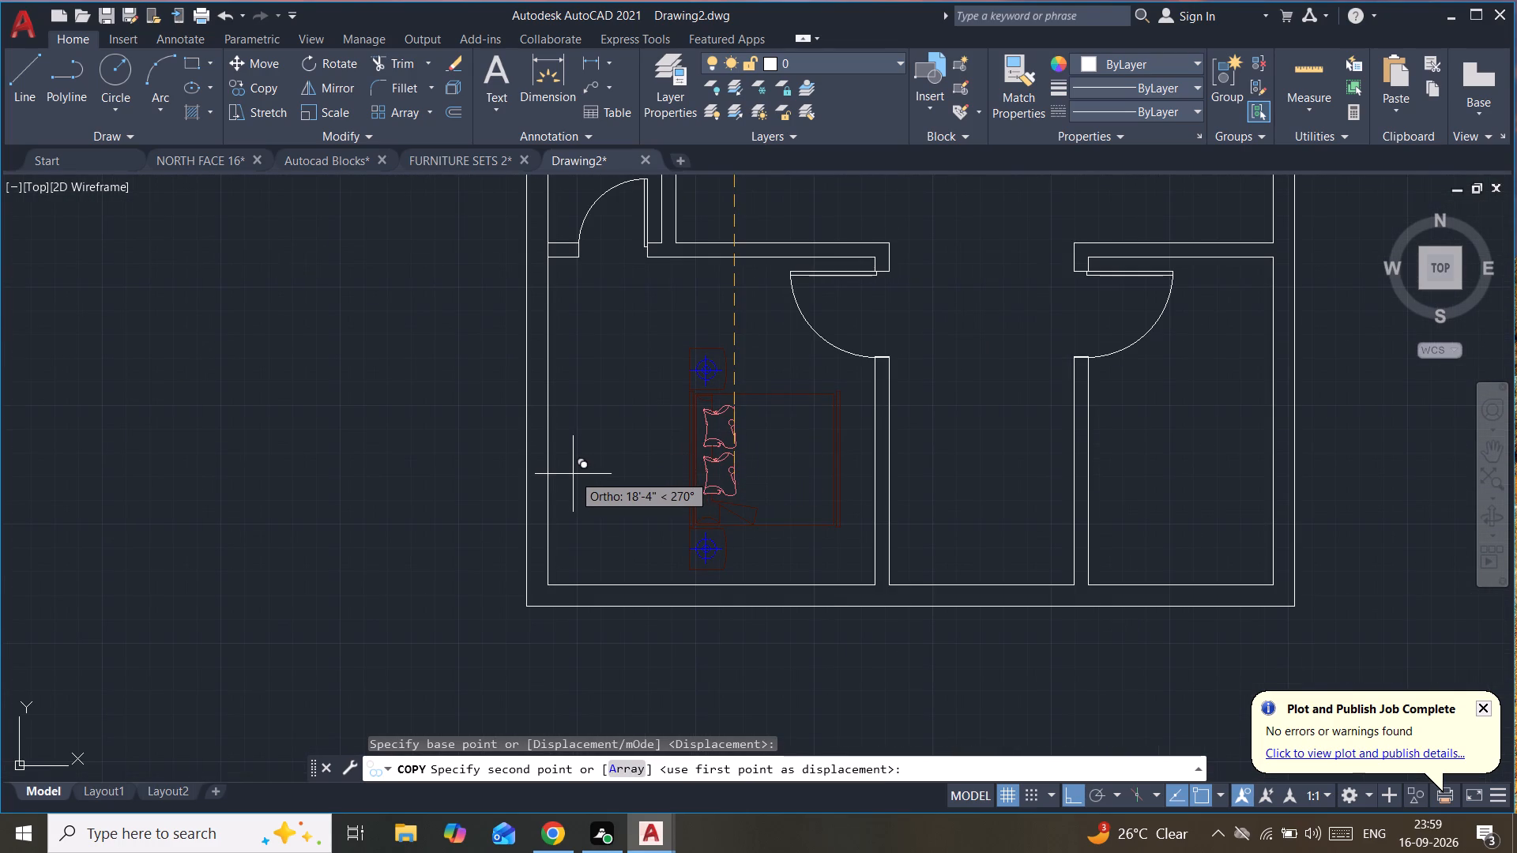
{"action": "key", "text": "F8"}
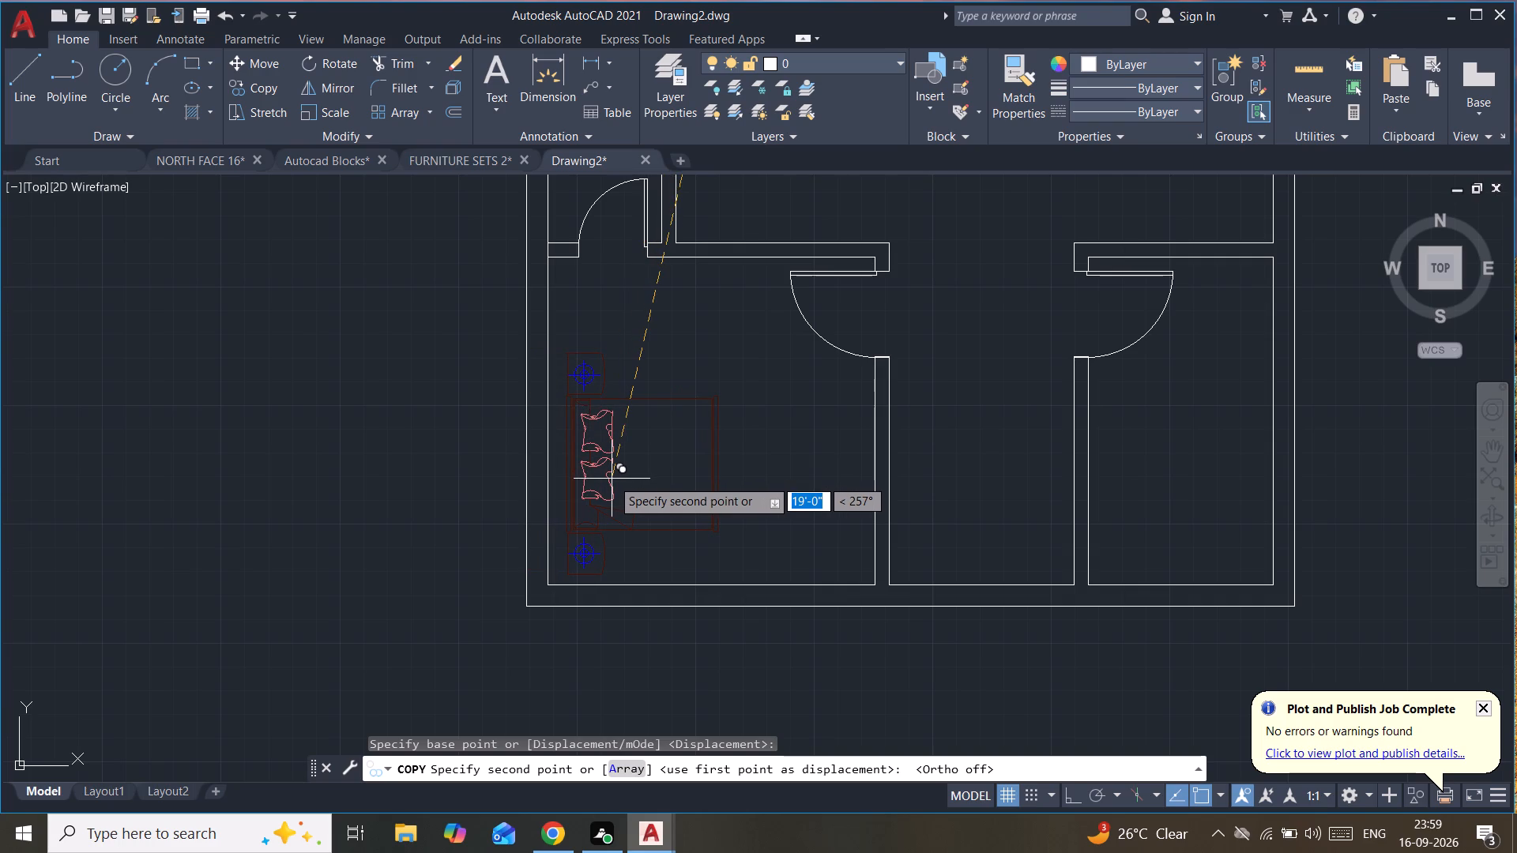
{"action": "left_click", "coordinate": [612, 479]}
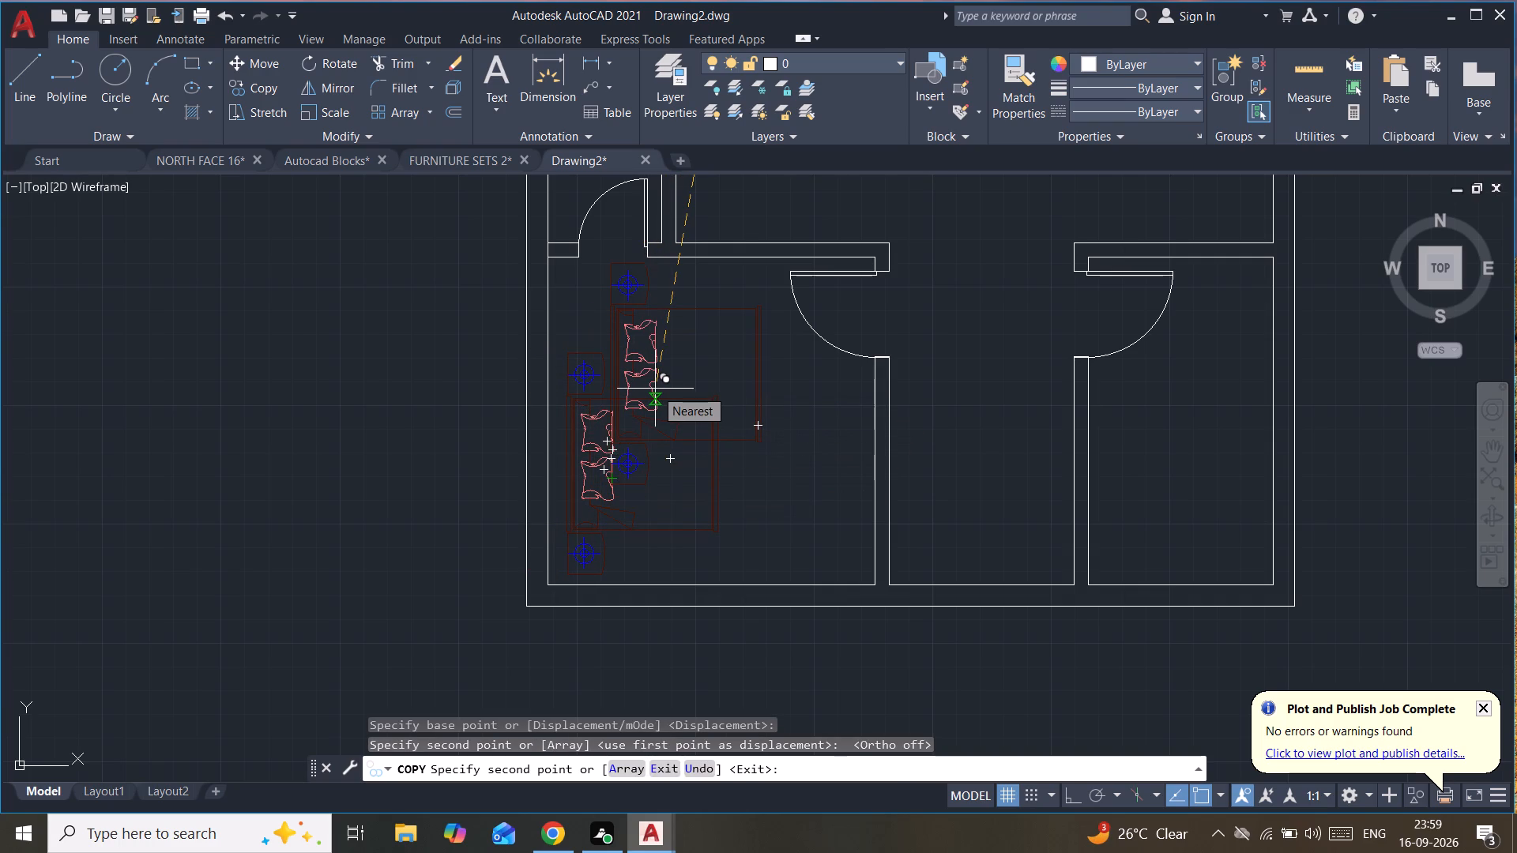
{"action": "key", "text": "Escape"}
{"action": "key", "text": "Escape"}
{"action": "key", "text": "Escape"}
{"action": "key", "text": "Escape"}
{"action": "key", "text": "Escape"}
{"action": "key", "text": "Escape"}
{"action": "key", "text": "Escape"}
{"action": "key", "text": "Escape"}
{"action": "key", "text": "Escape"}
{"action": "key", "text": "Escape"}
{"action": "key", "text": "Escape"}
{"action": "key", "text": "Escape"}
{"action": "key", "text": "Escape"}
{"action": "key", "text": "Escape"}
{"action": "key", "text": "Escape"}
{"action": "key", "text": "Escape"}
{"action": "key", "text": "Escape"}
{"action": "key", "text": "Escape"}
{"action": "key", "text": "Escape"}
{"action": "key", "text": "Escape"}
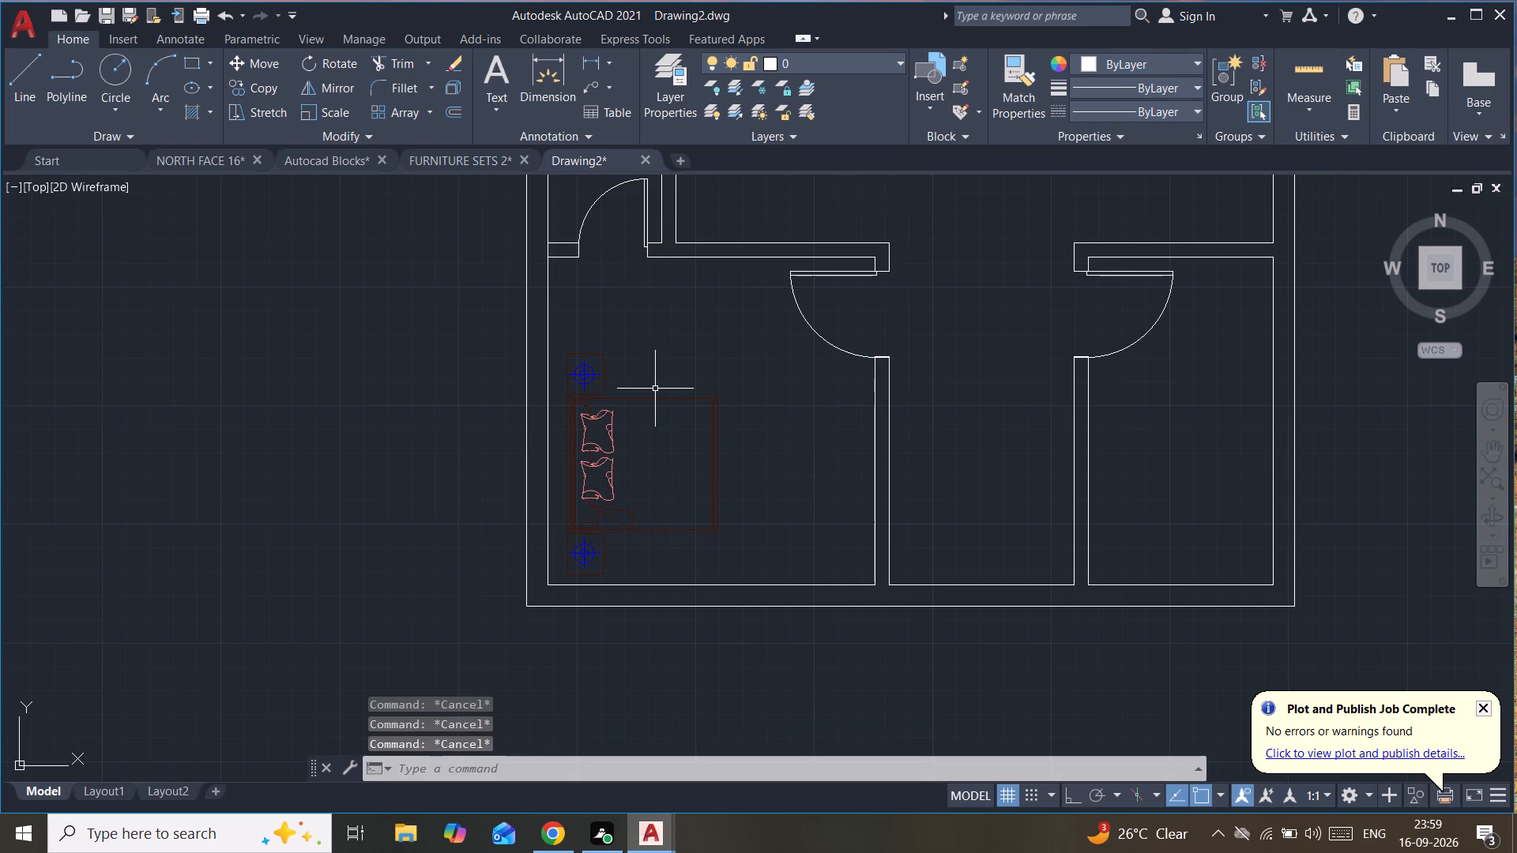
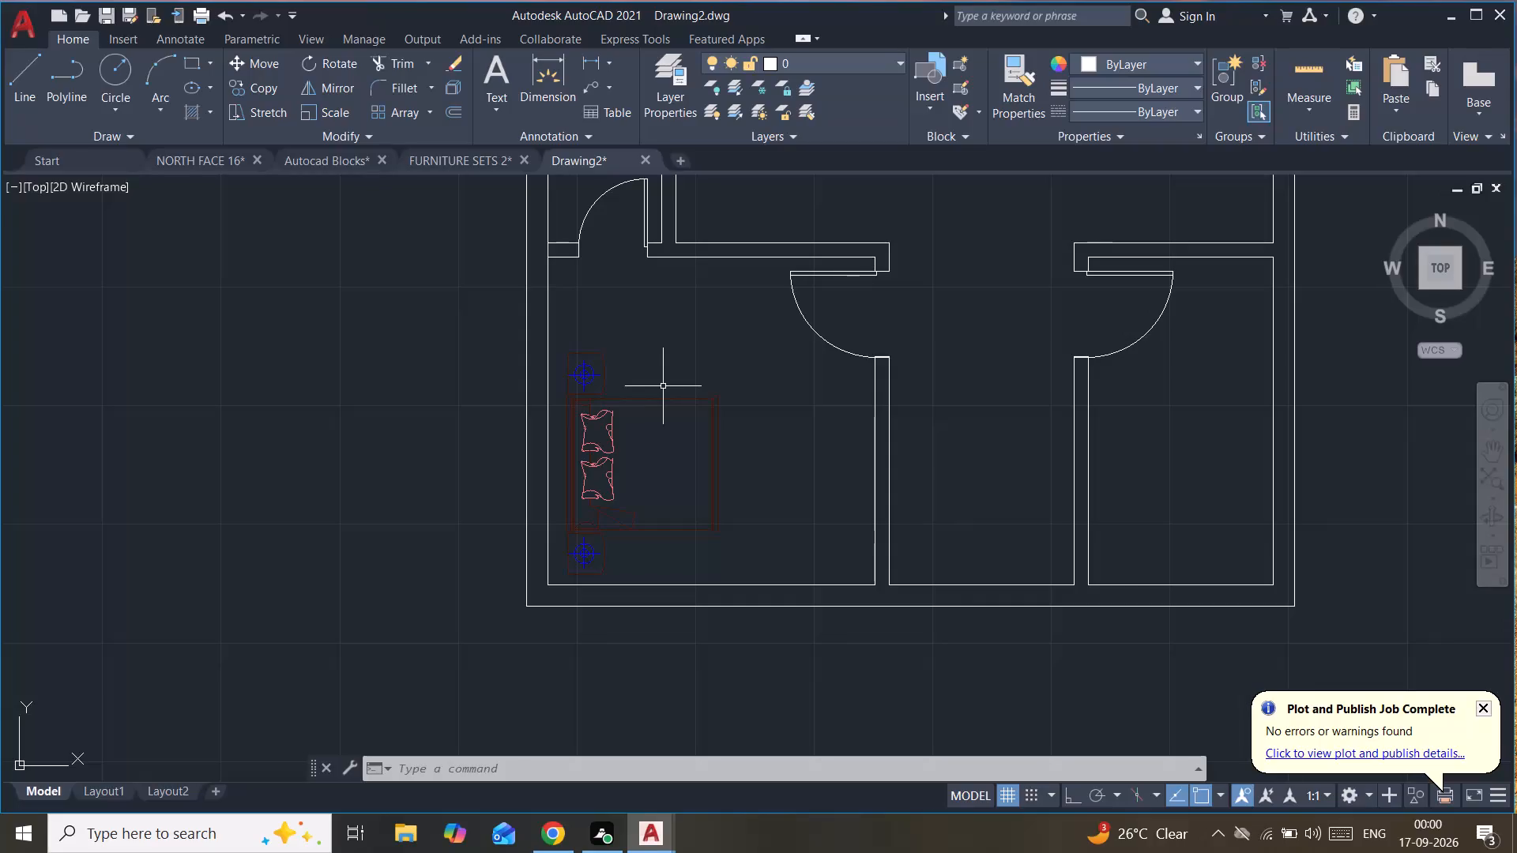
Delete the double bed block from the upper bedroom, keeping the one in the lower-left room.
{"action": "scroll", "coordinate": [671, 321], "scroll_direction": "down", "scroll_amount": 1}
{"action": "middle_click_drag", "start_coordinate": [663, 318], "coordinate": [643, 426]}
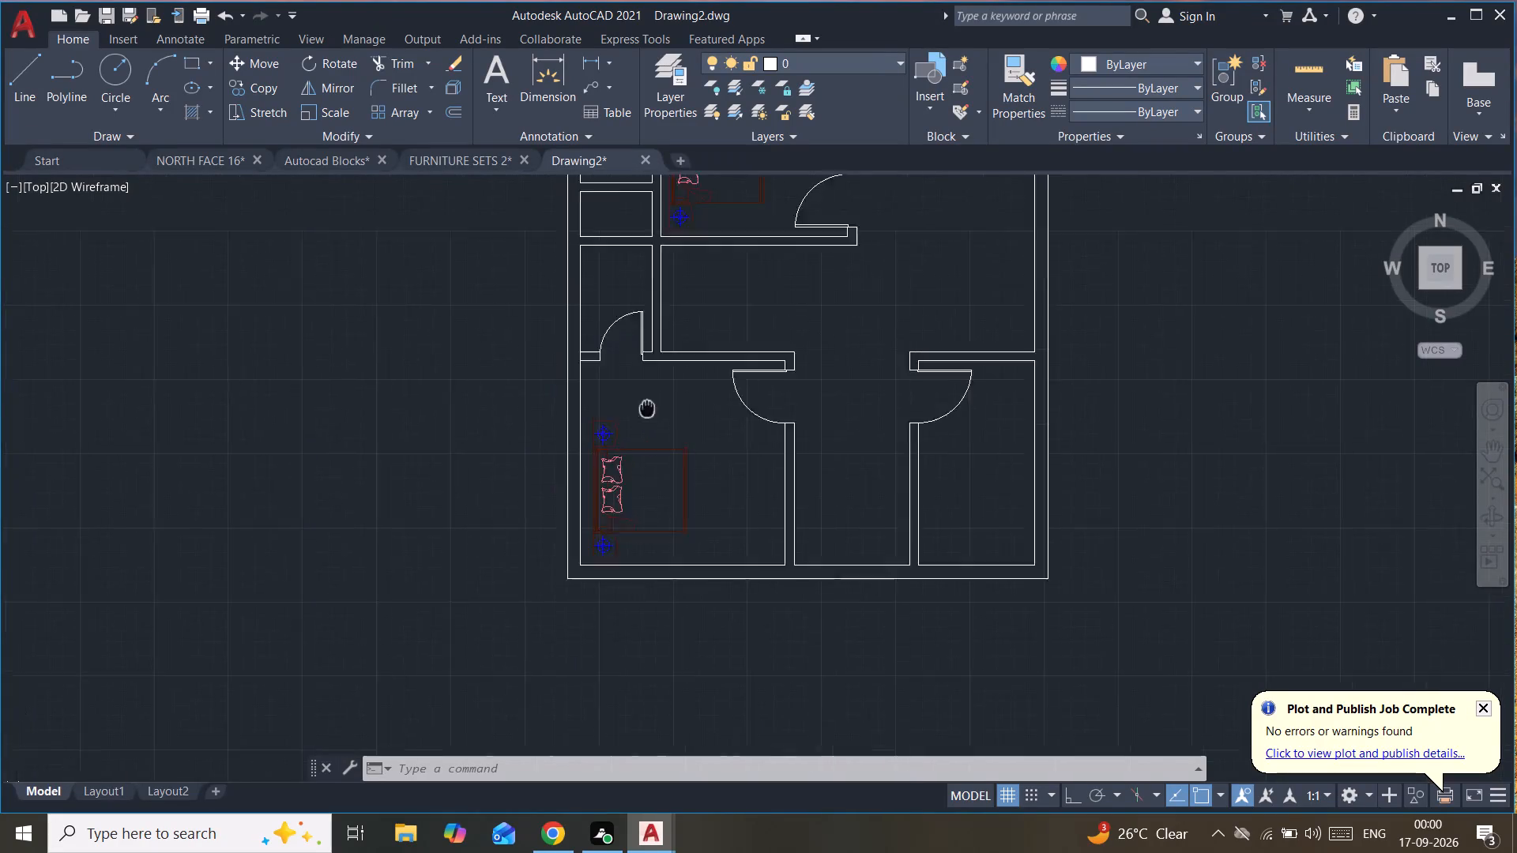
{"action": "middle_click_drag", "start_coordinate": [643, 426], "coordinate": [590, 607]}
{"action": "left_click", "coordinate": [615, 396]}
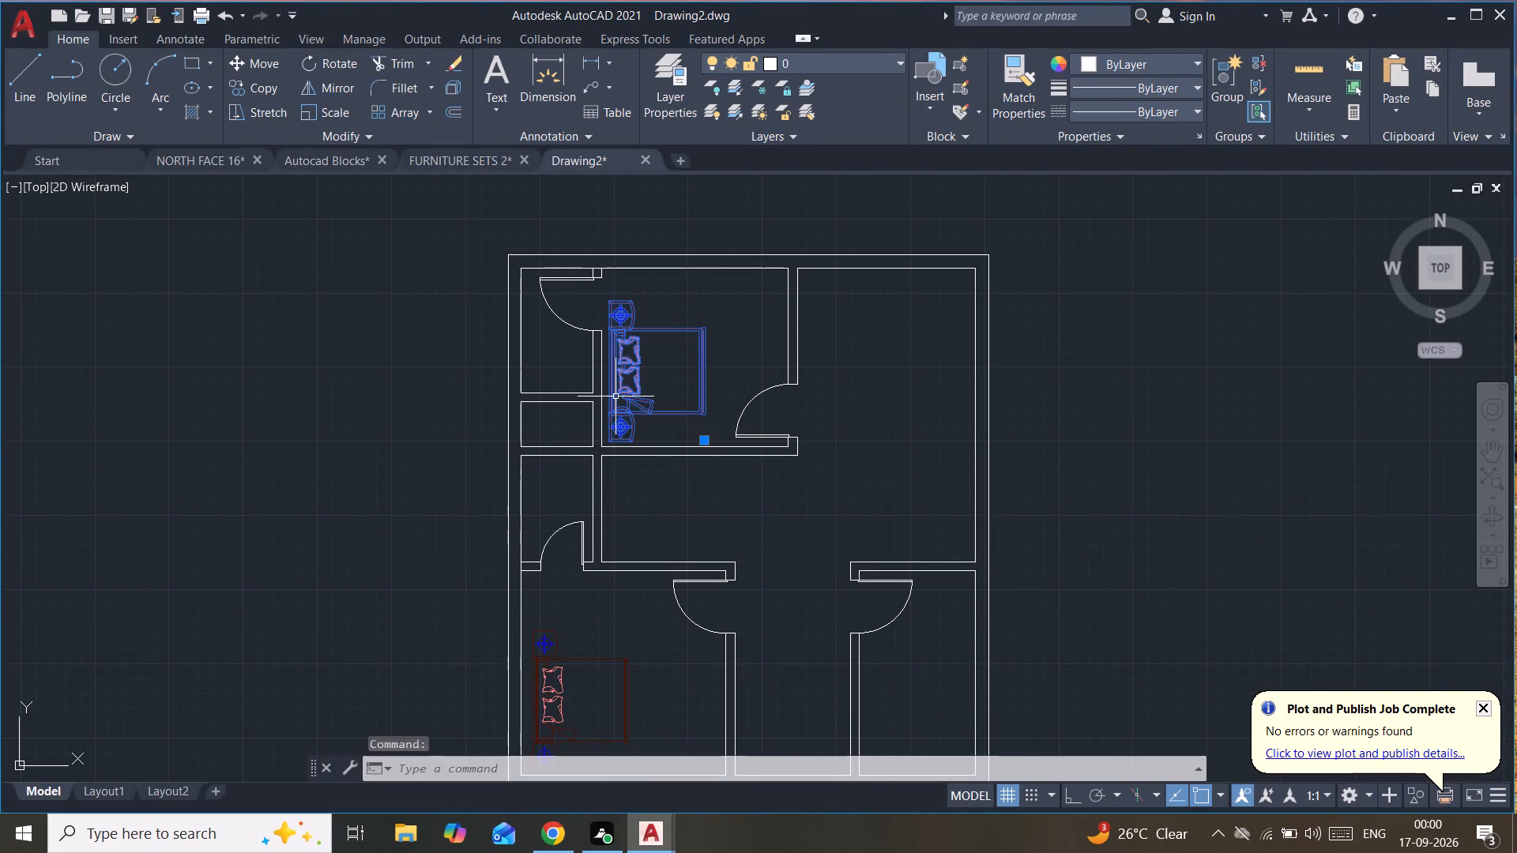
{"action": "key", "text": "Delete"}
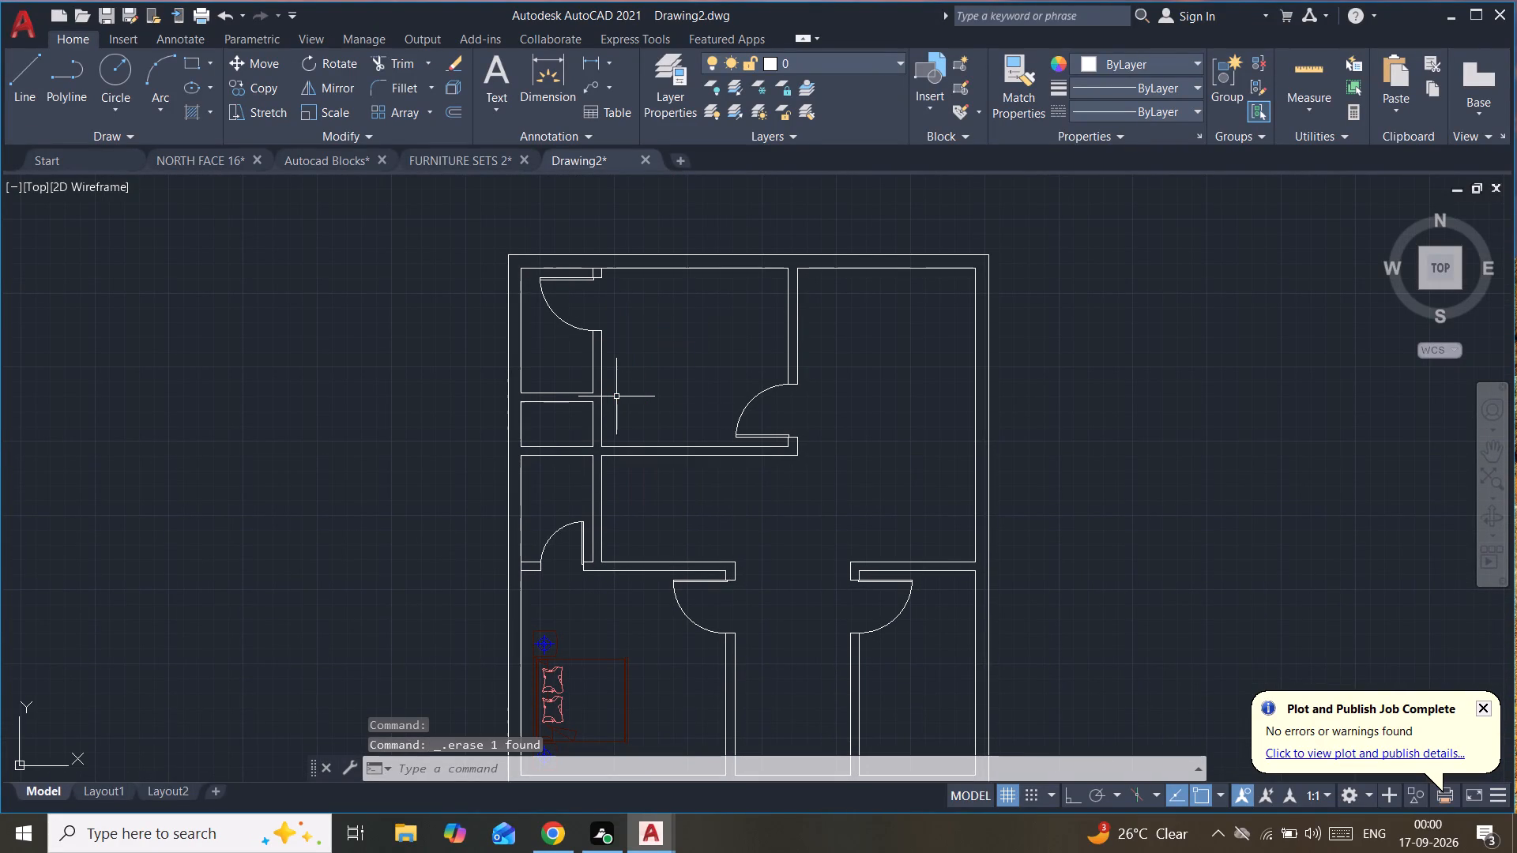
Copy the lower-left room's bed block about 20' away, placing the copy outside the plan's west wall.
{"action": "scroll", "coordinate": [616, 396], "scroll_direction": "down", "scroll_amount": 2}
{"action": "middle_click_drag", "start_coordinate": [630, 379], "coordinate": [678, 320]}
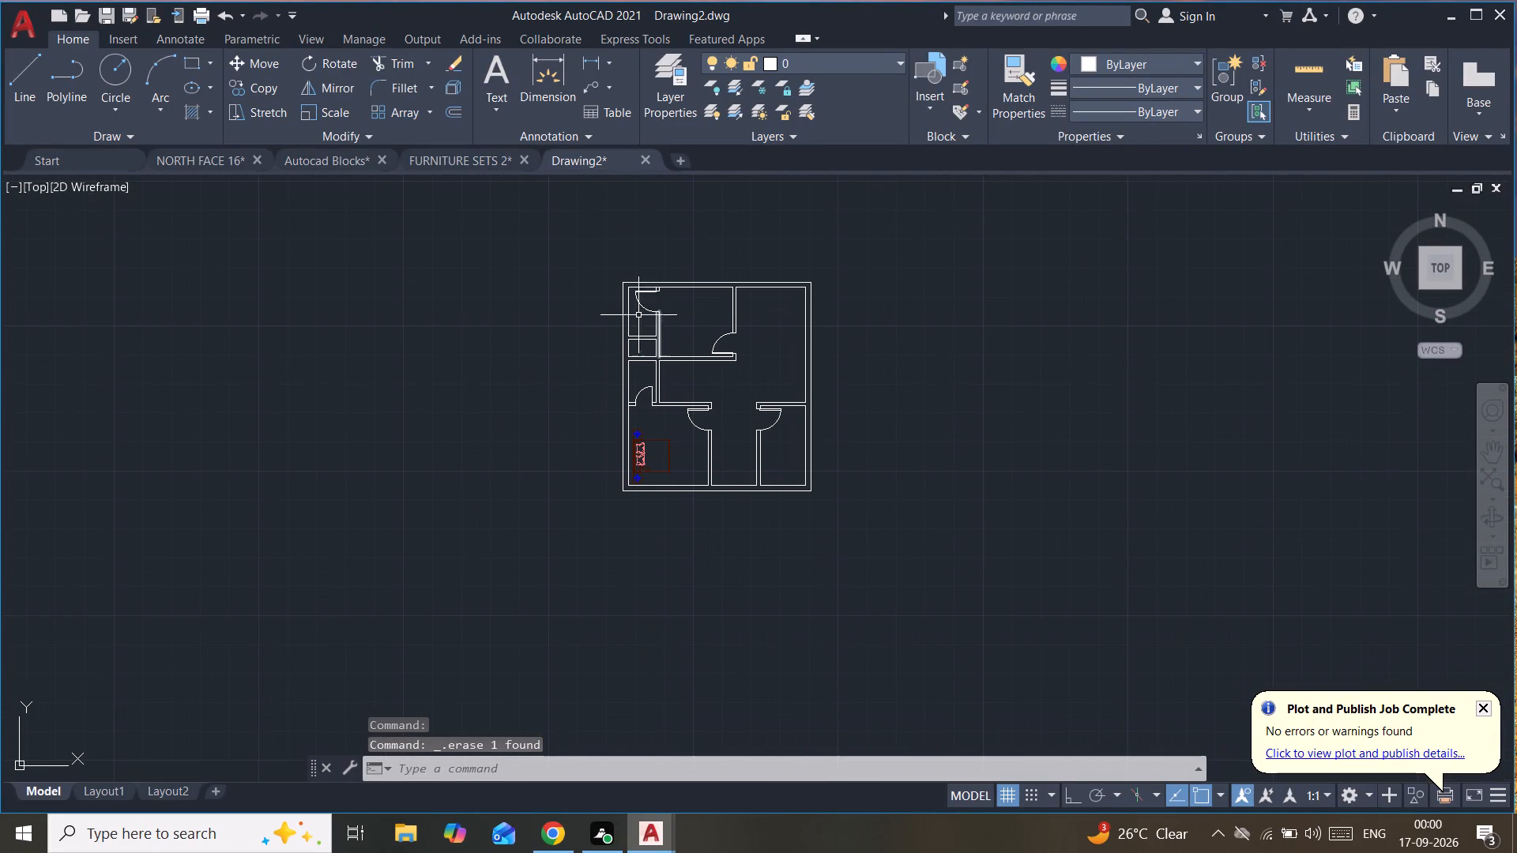
{"action": "left_click", "coordinate": [642, 444]}
{"action": "left_click", "coordinate": [269, 81]}
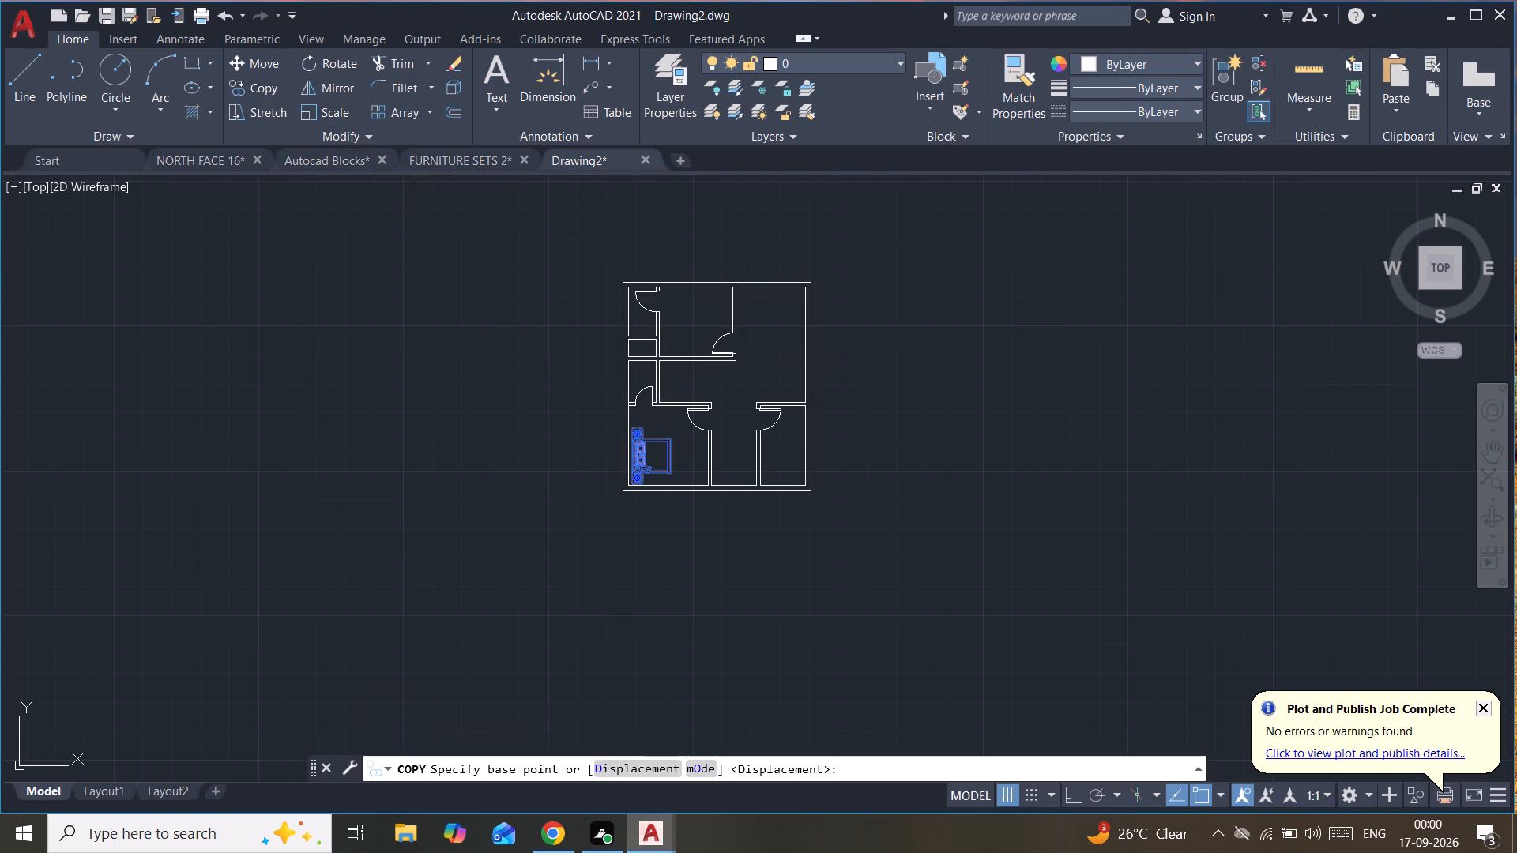
{"action": "left_click", "coordinate": [643, 451]}
{"action": "left_click", "coordinate": [506, 408]}
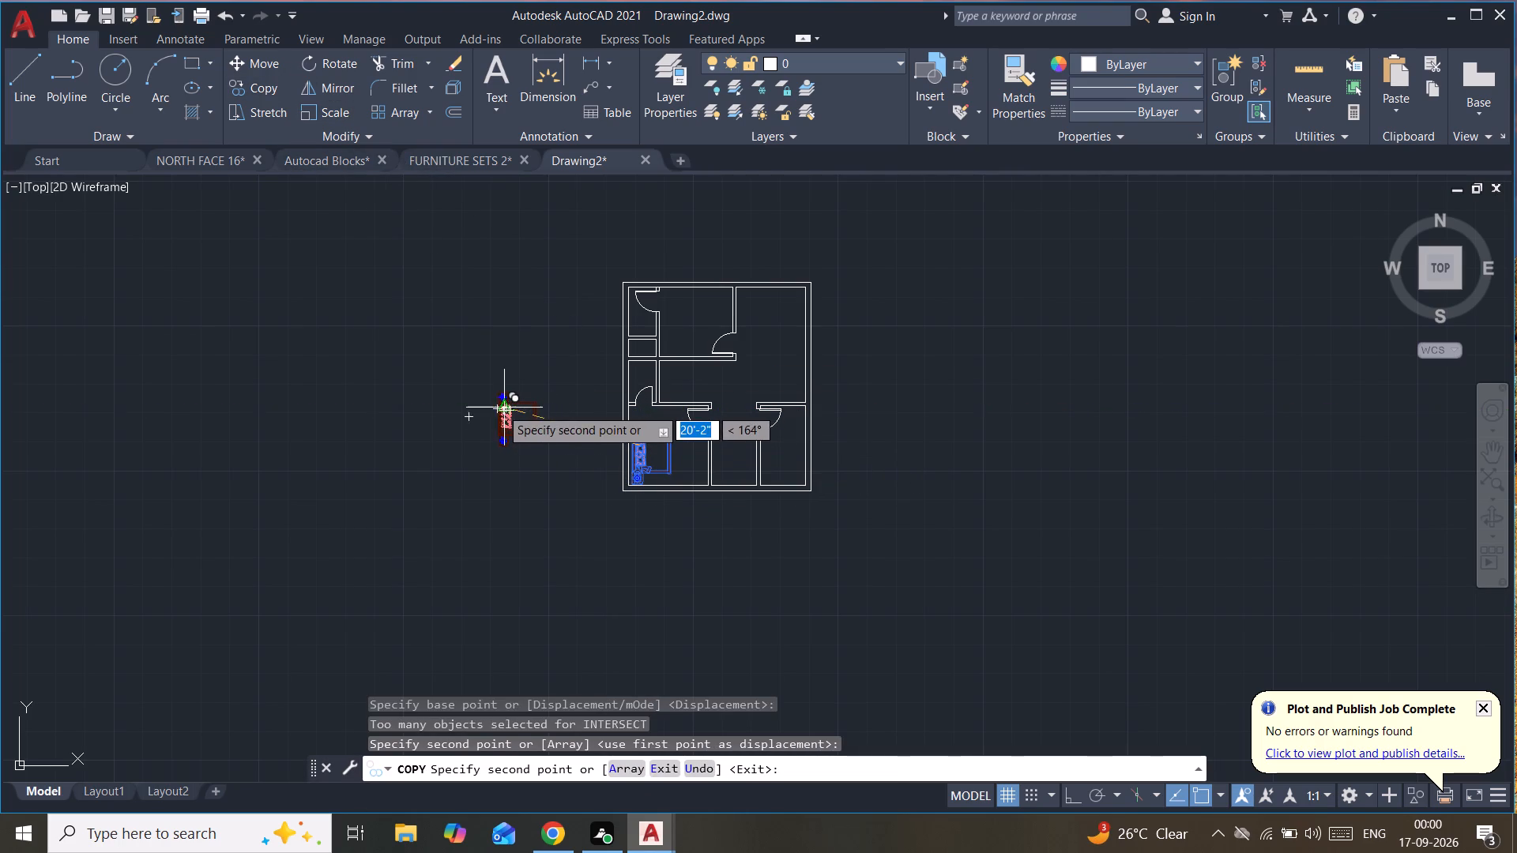
{"action": "key", "text": "Escape"}
Rotate the copied bed block 270° about its north-west corner, so its headboard faces north.
{"action": "left_click", "coordinate": [500, 407]}
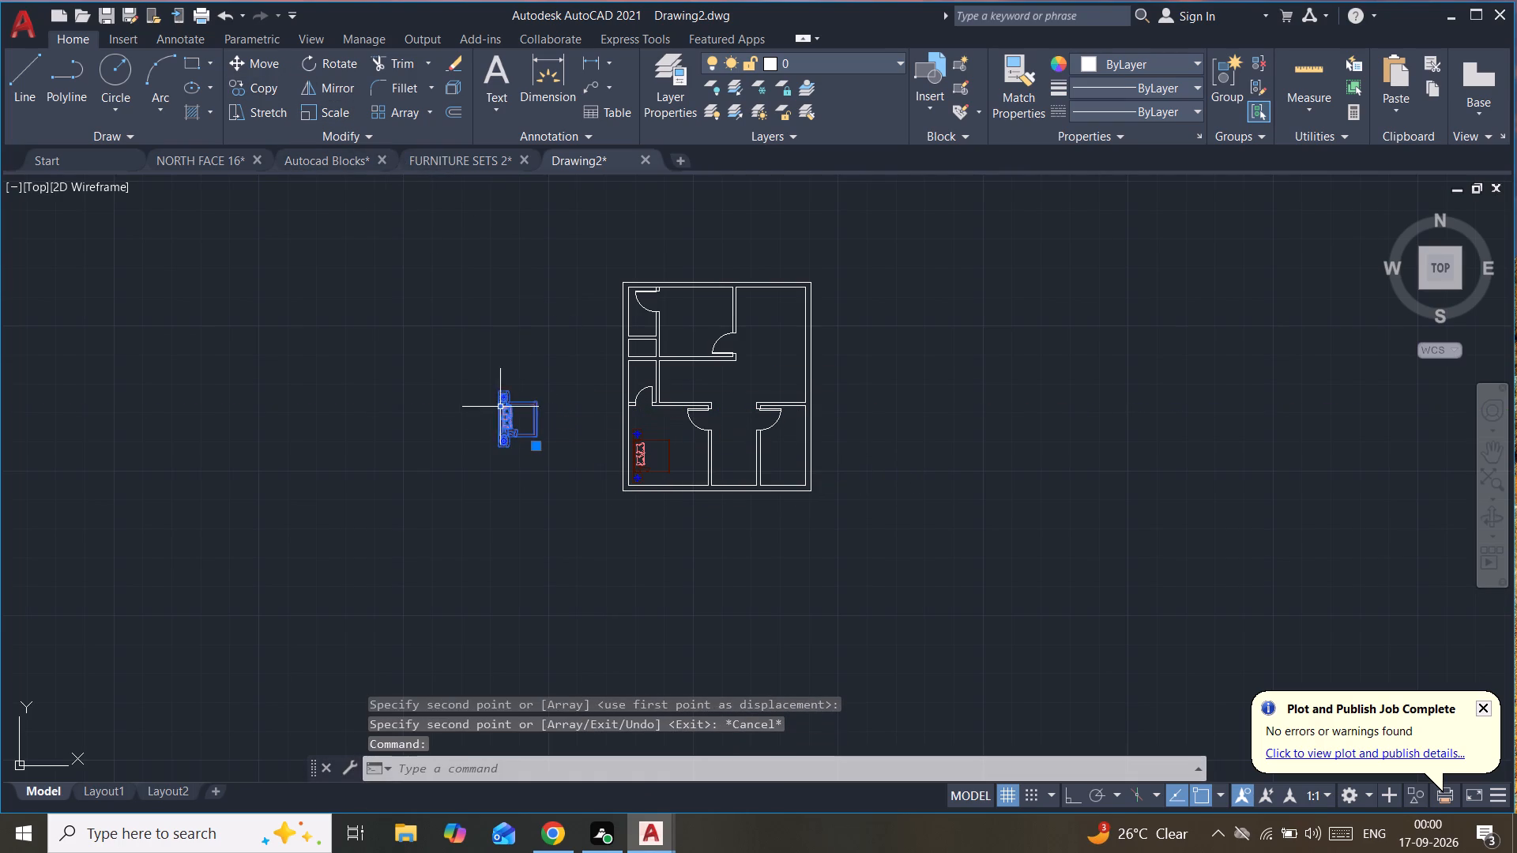
{"action": "scroll", "coordinate": [533, 382], "scroll_direction": "up", "scroll_amount": 2}
{"action": "middle_click_drag", "start_coordinate": [534, 377], "coordinate": [679, 302]}
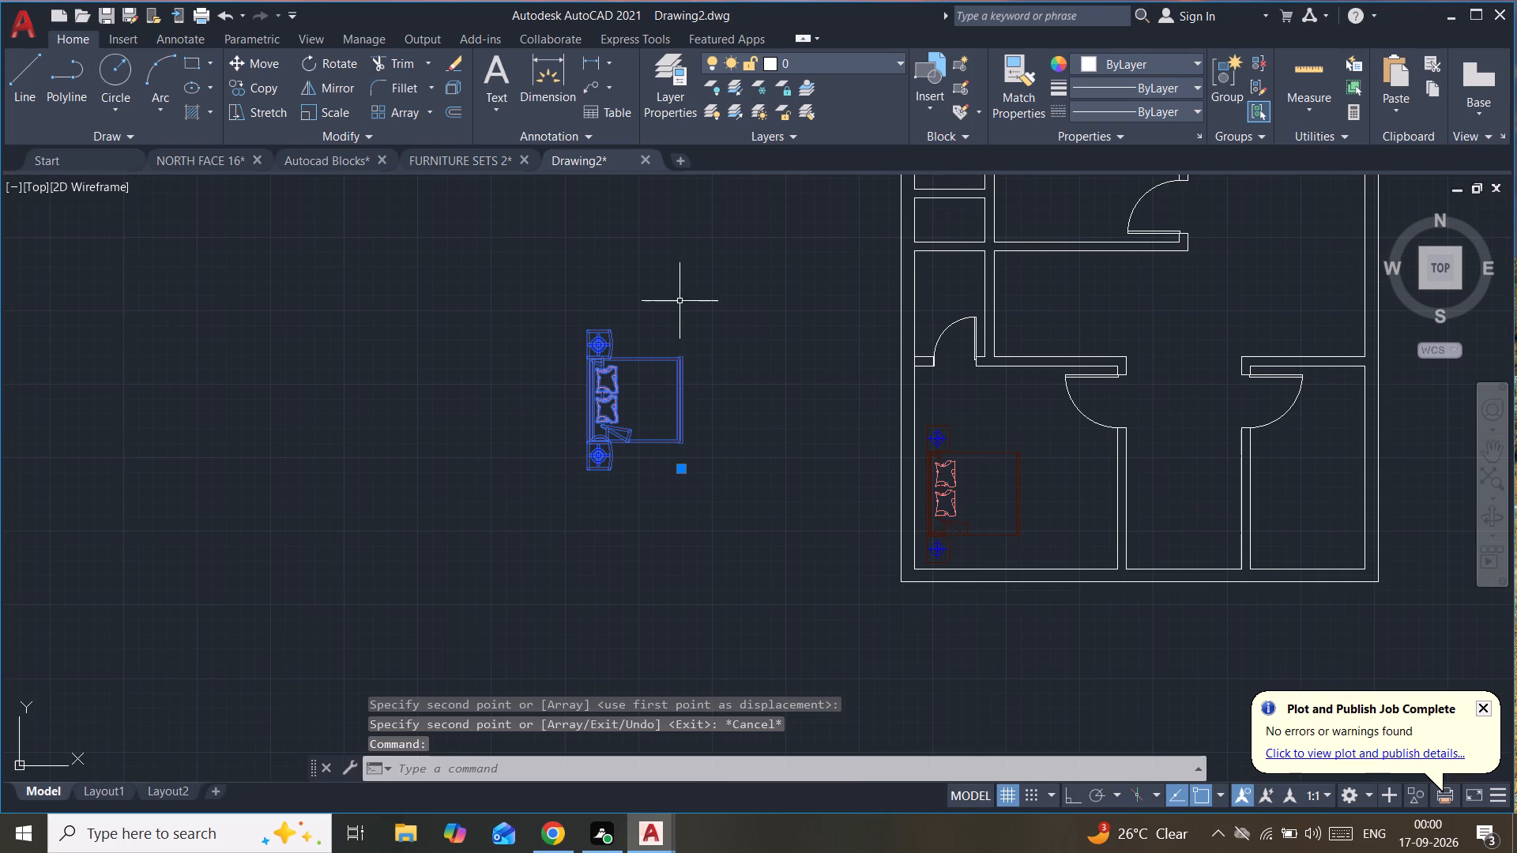
{"action": "left_click", "coordinate": [343, 61]}
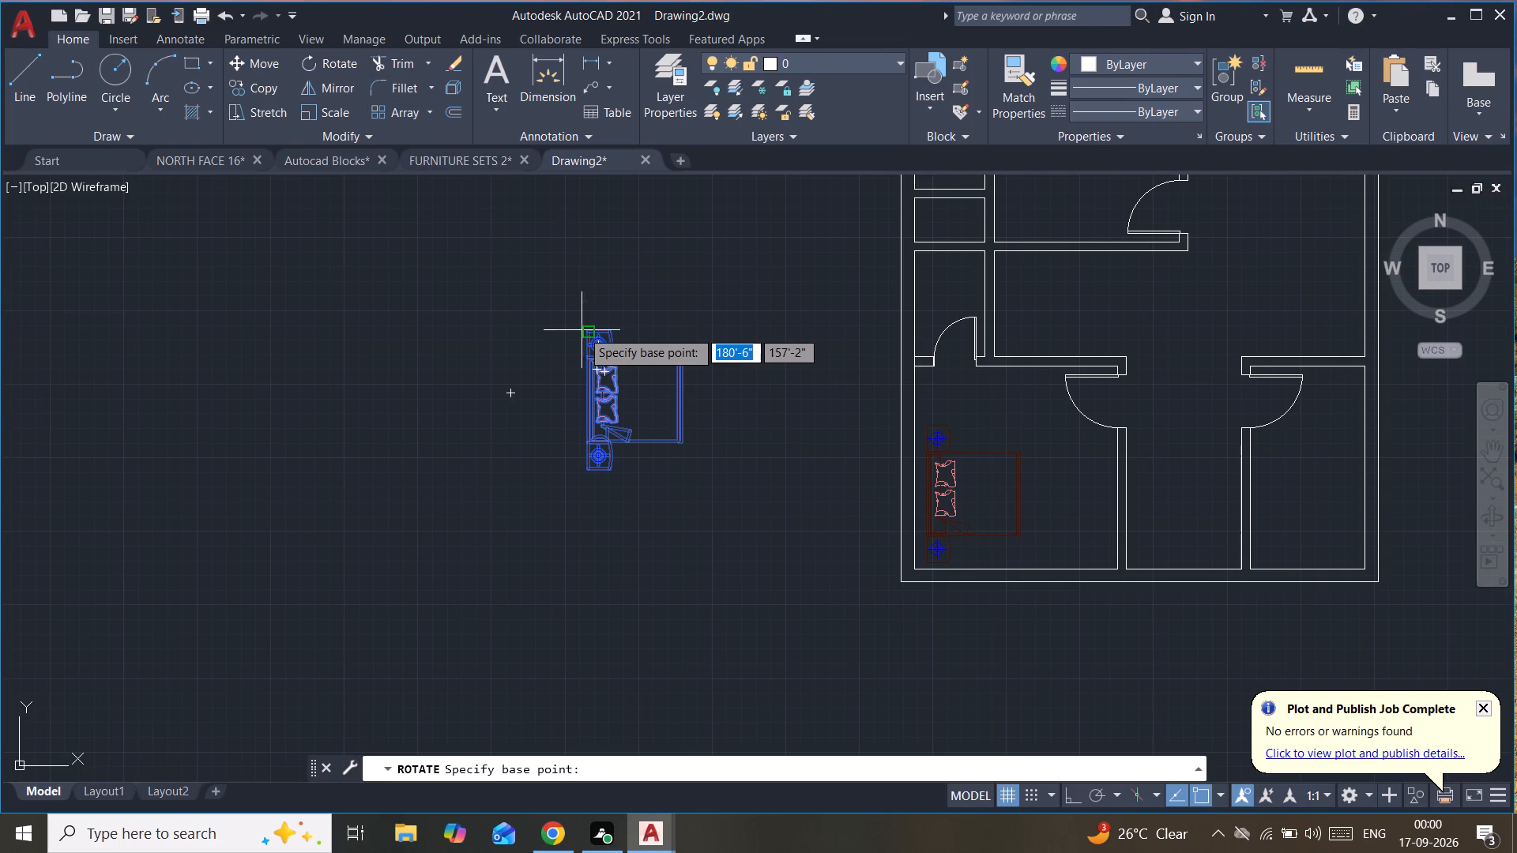
{"action": "left_click", "coordinate": [587, 329]}
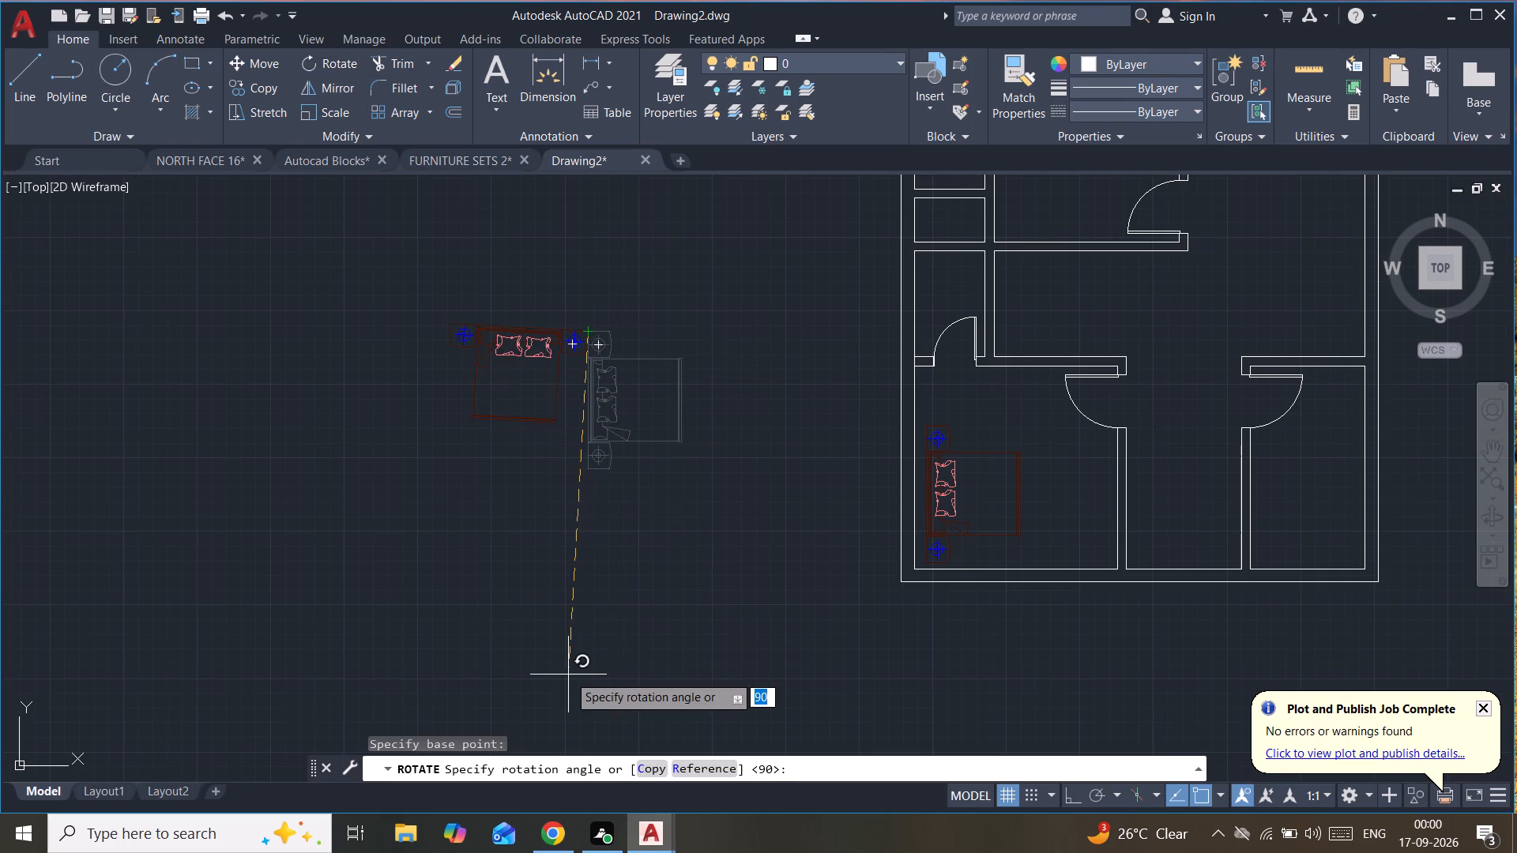
{"action": "left_click", "coordinate": [588, 650]}
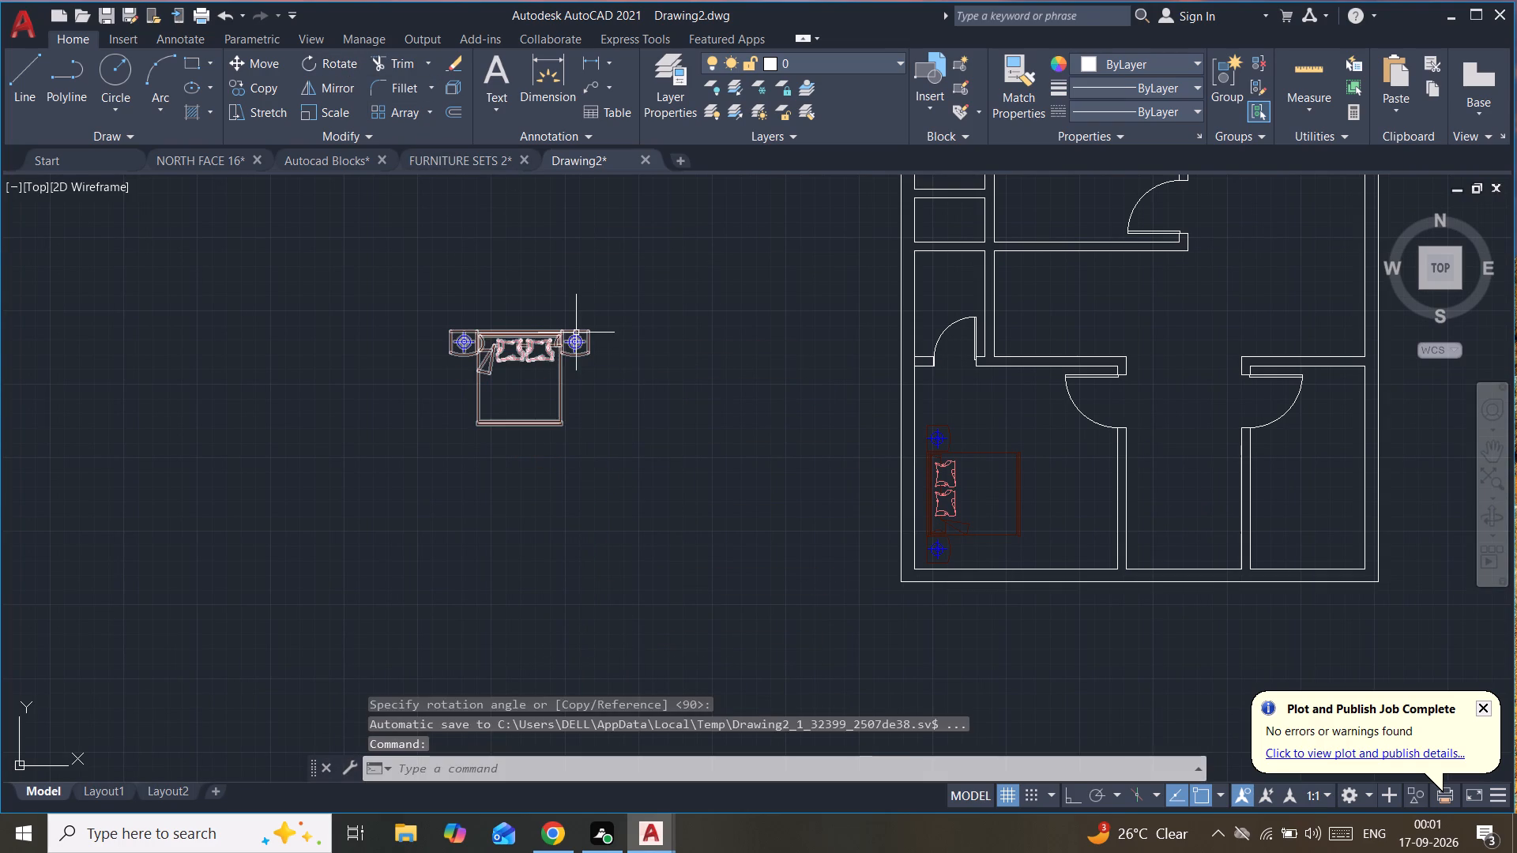
Move the rotated bed block about 36' into the upper bedroom, with its headboard beside the north outer wall.
{"action": "left_click", "coordinate": [571, 333]}
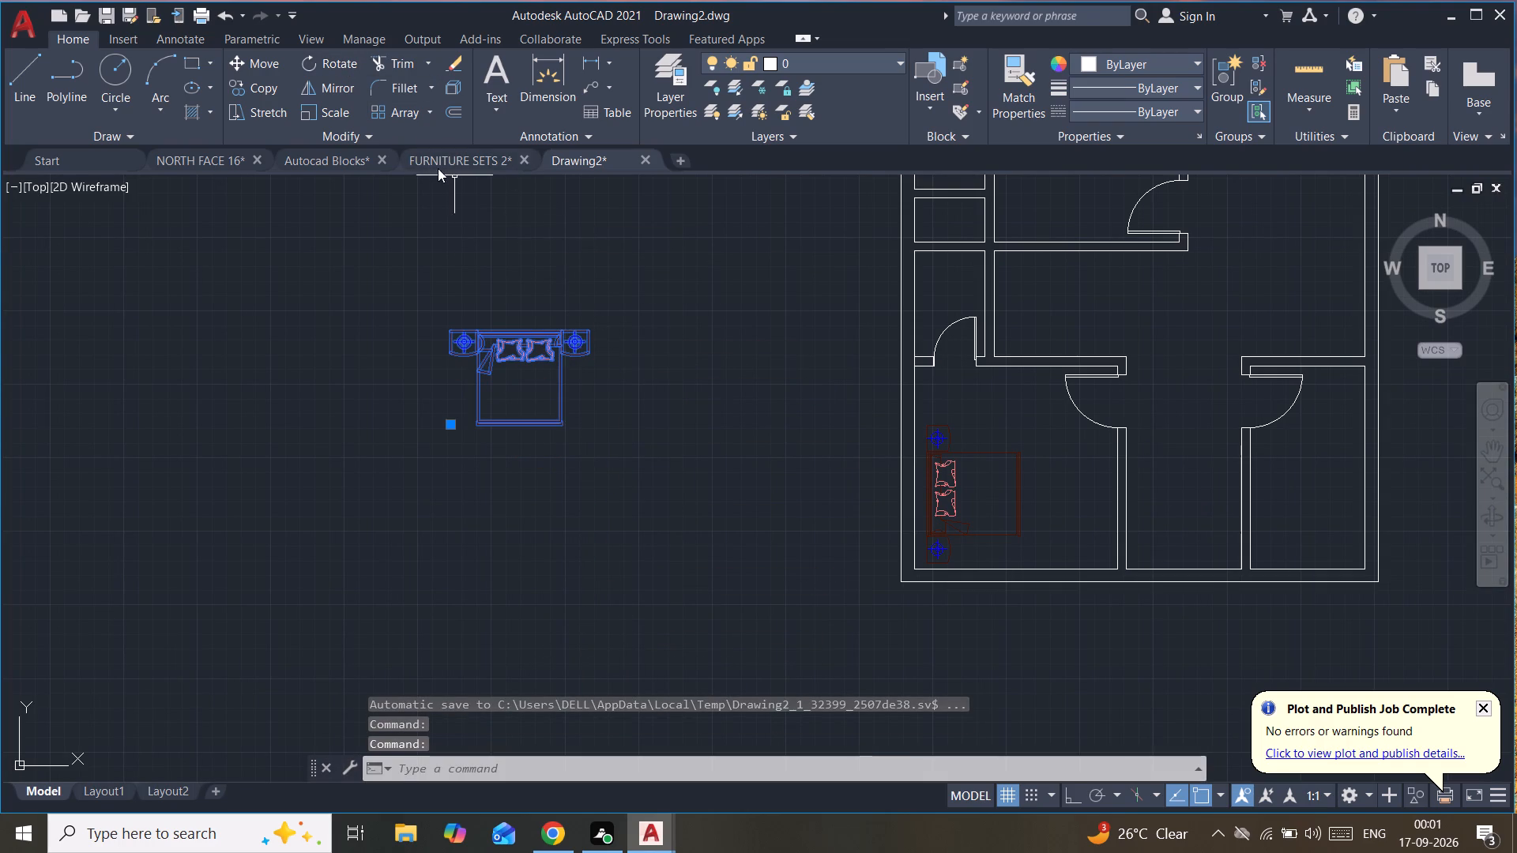
{"action": "left_click_drag", "start_coordinate": [272, 63], "coordinate": [405, 113]}
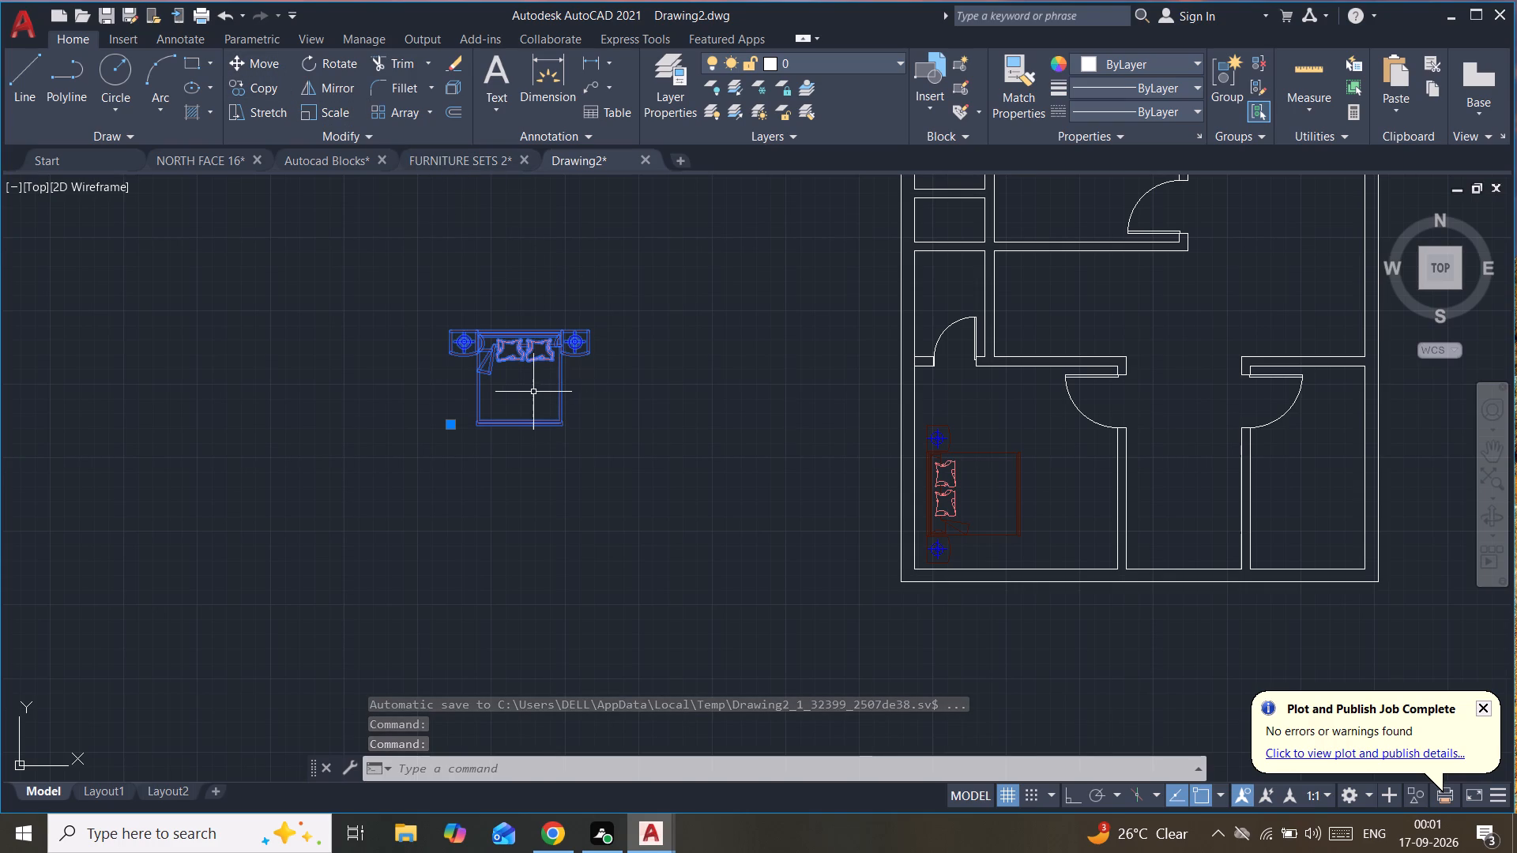
{"action": "left_click", "coordinate": [529, 391]}
{"action": "left_click", "coordinate": [493, 376]}
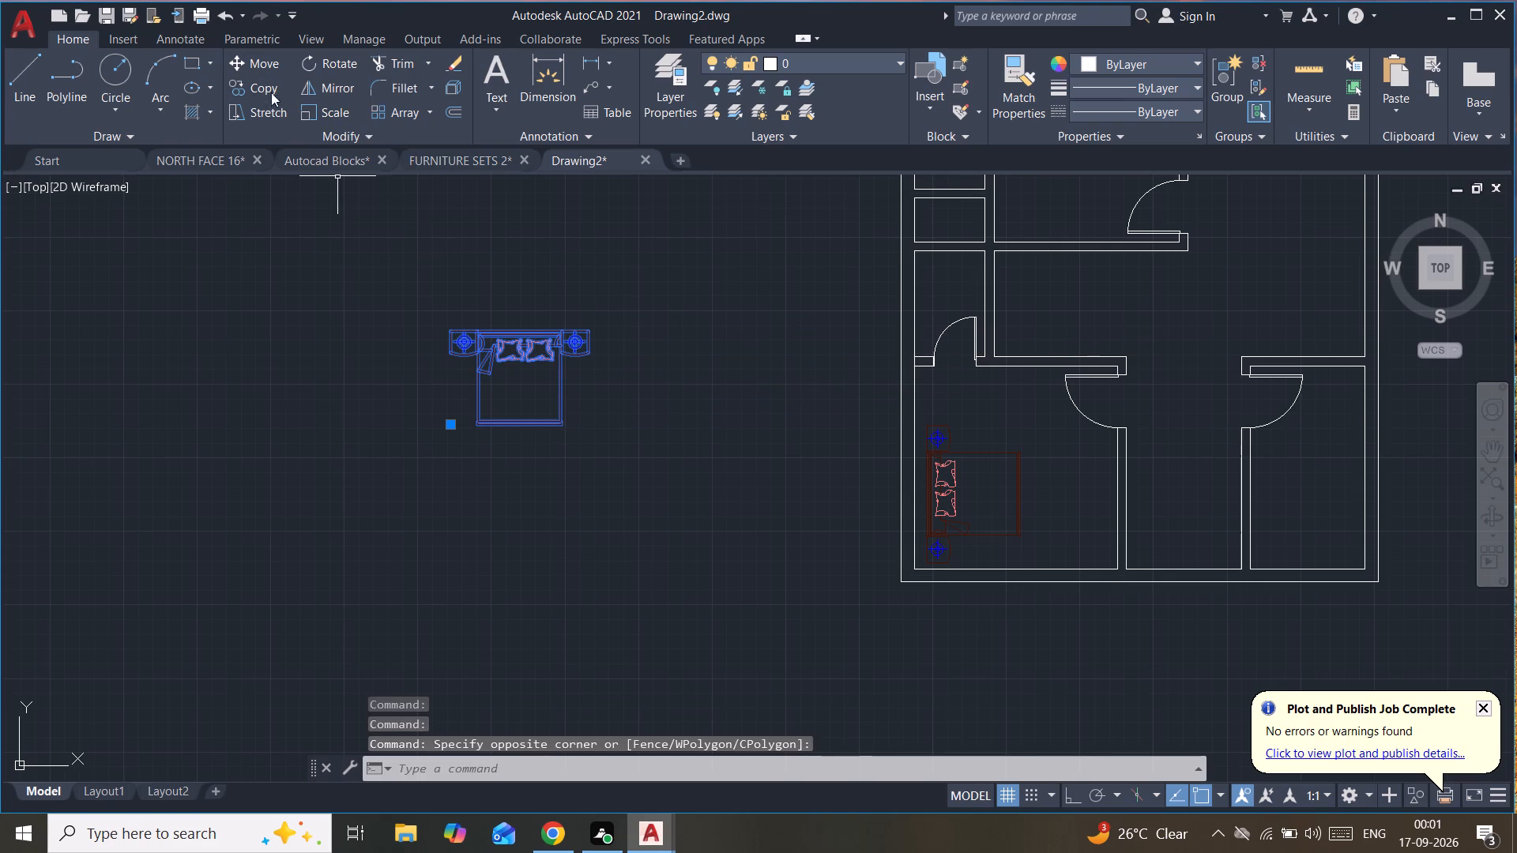
{"action": "left_click", "coordinate": [262, 68]}
{"action": "left_click", "coordinate": [534, 391]}
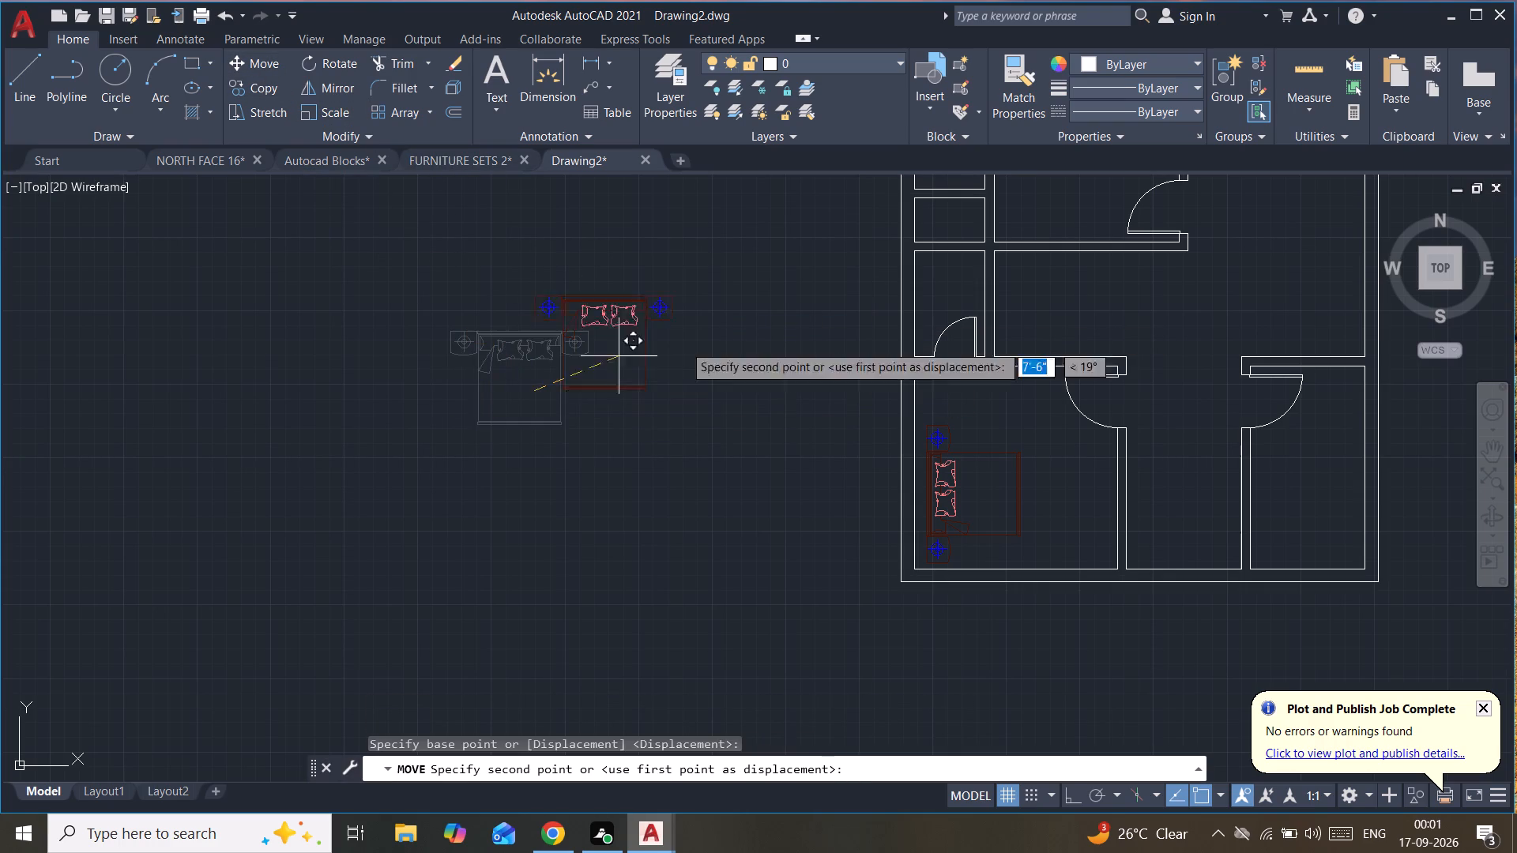
{"action": "middle_click_drag", "start_coordinate": [1039, 307], "coordinate": [831, 490]}
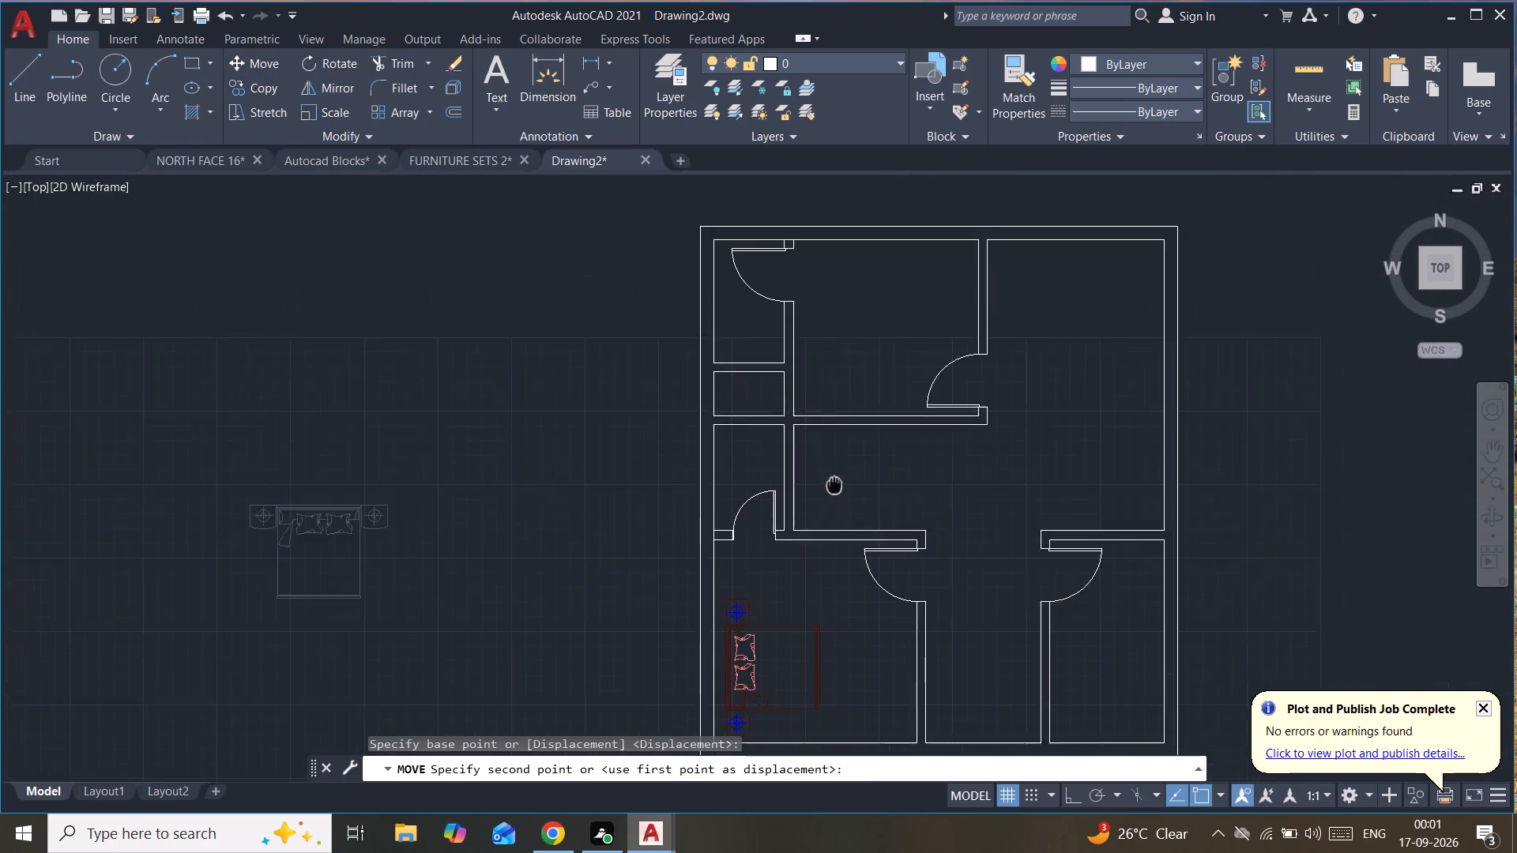
{"action": "middle_click_drag", "start_coordinate": [831, 490], "coordinate": [792, 599]}
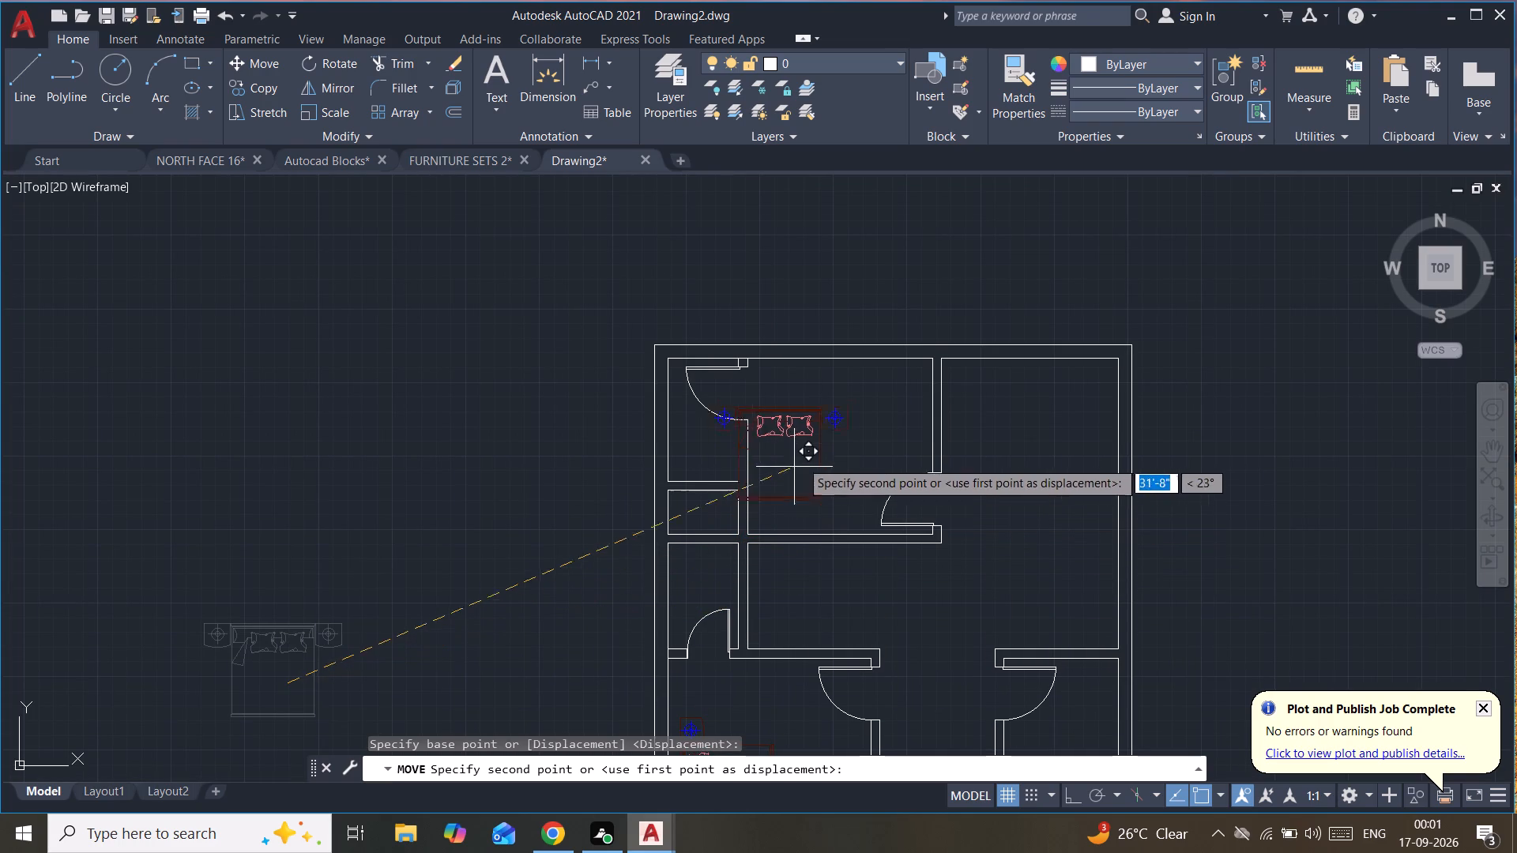
{"action": "left_click", "coordinate": [874, 421]}
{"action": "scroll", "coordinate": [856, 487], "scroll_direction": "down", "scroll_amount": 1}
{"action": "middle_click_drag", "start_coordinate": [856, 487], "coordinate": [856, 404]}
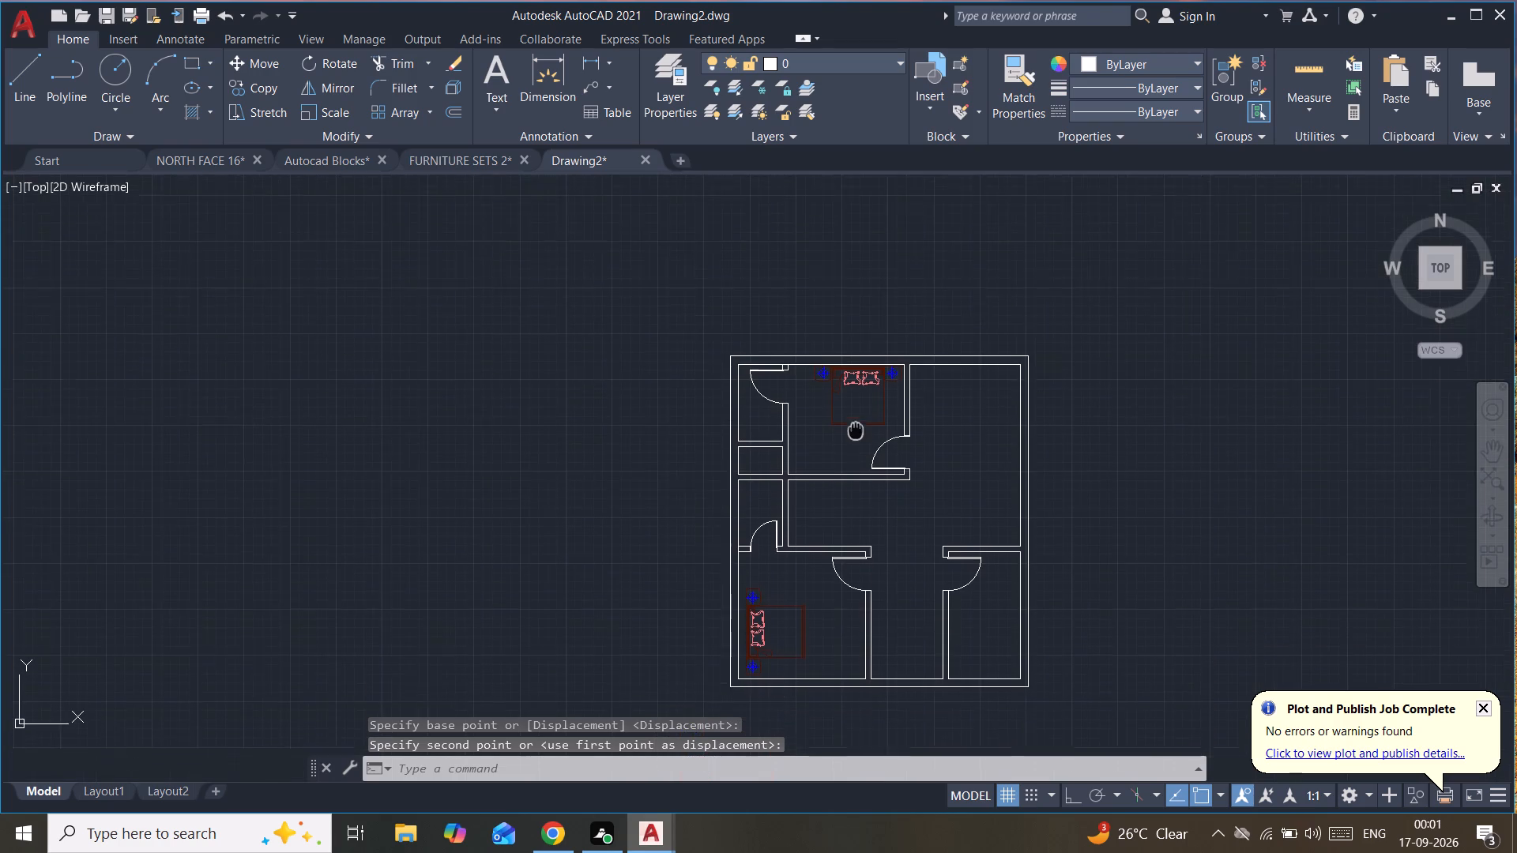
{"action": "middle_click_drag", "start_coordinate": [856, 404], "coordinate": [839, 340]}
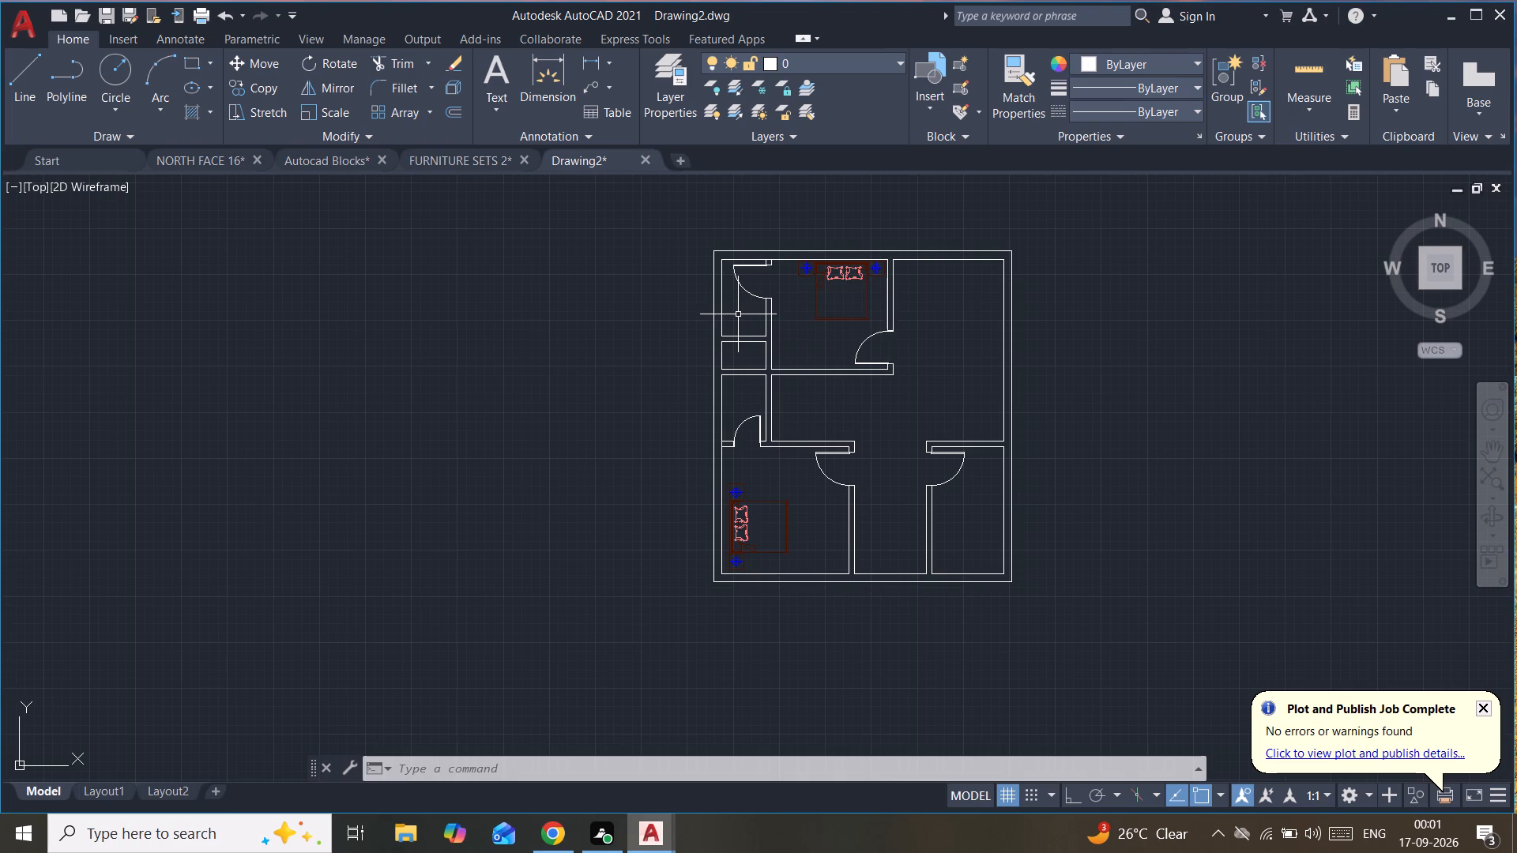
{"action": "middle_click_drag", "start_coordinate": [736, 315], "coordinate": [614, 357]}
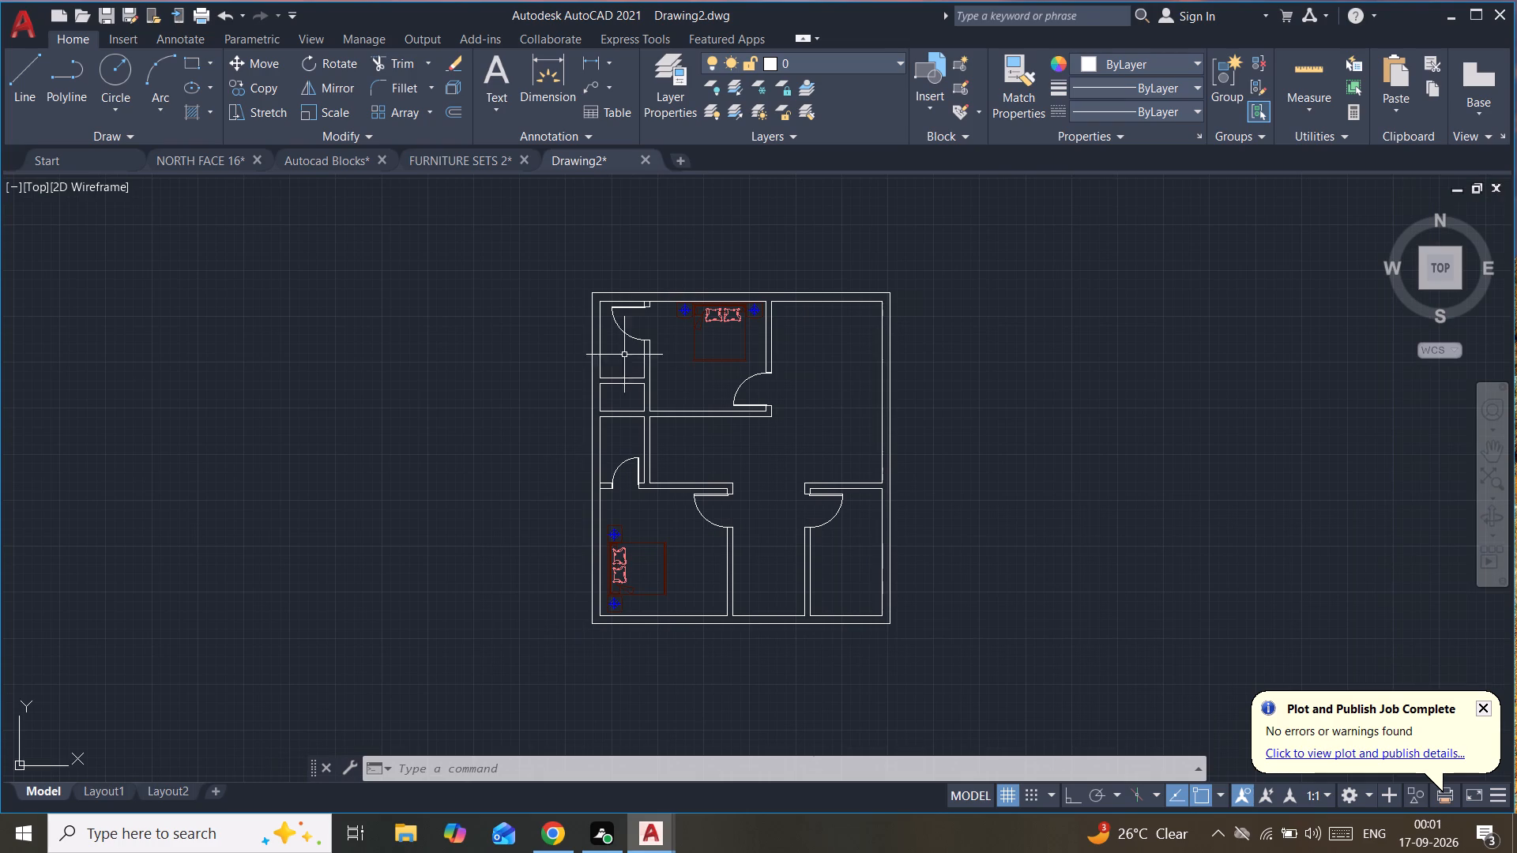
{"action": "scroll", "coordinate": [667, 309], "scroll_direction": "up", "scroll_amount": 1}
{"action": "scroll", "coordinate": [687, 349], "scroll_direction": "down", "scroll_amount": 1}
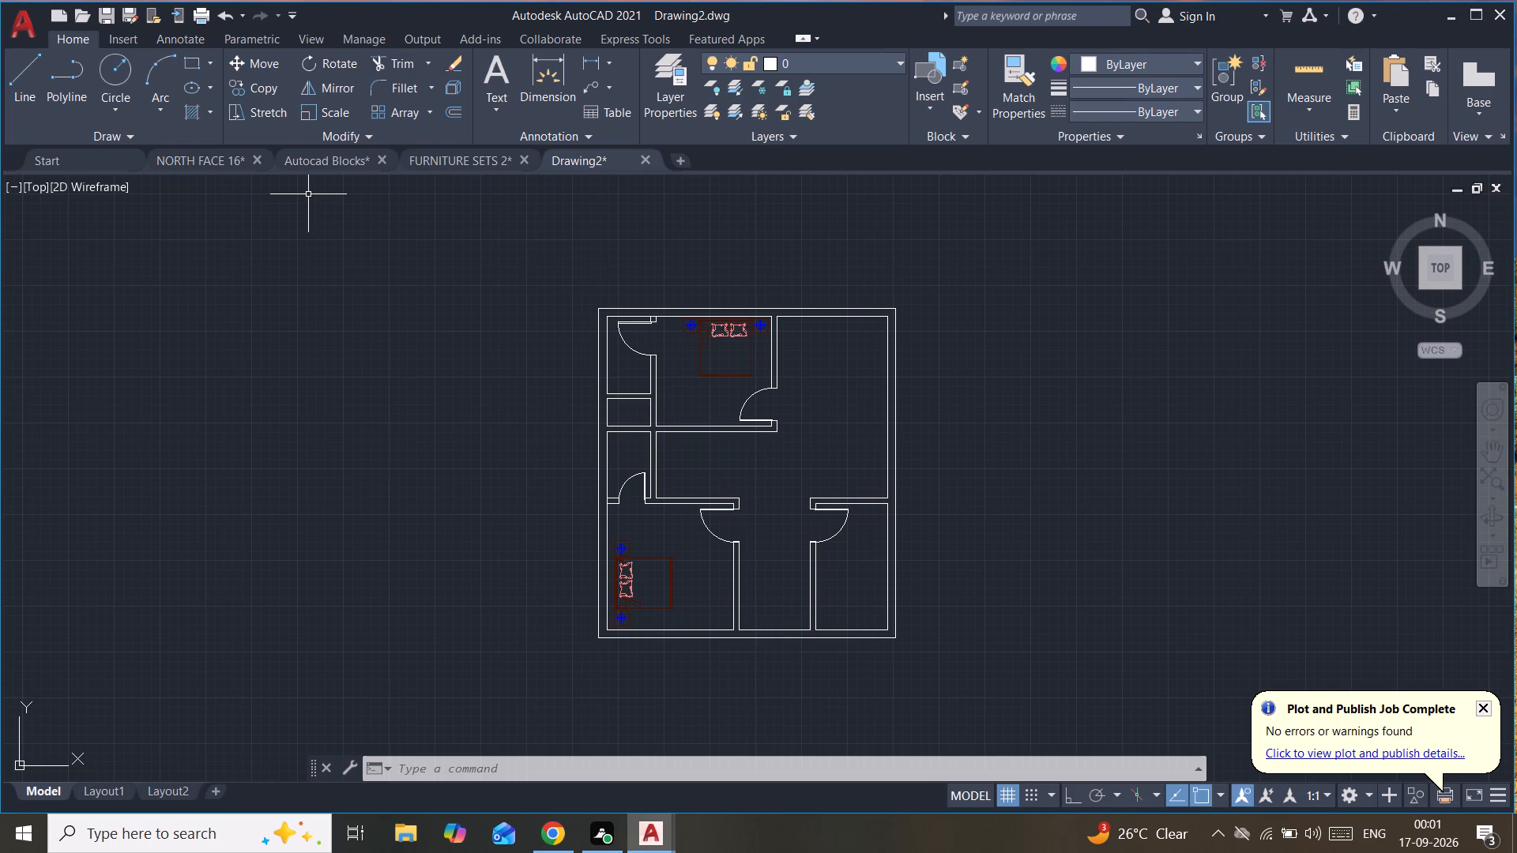
Copy the curved sofa block from the Hall of NORTH FACE 16 into Drawing2, placing it outside the plan's north-west corner.
{"action": "left_click", "coordinate": [207, 165]}
{"action": "scroll", "coordinate": [736, 513], "scroll_direction": "down", "scroll_amount": 2}
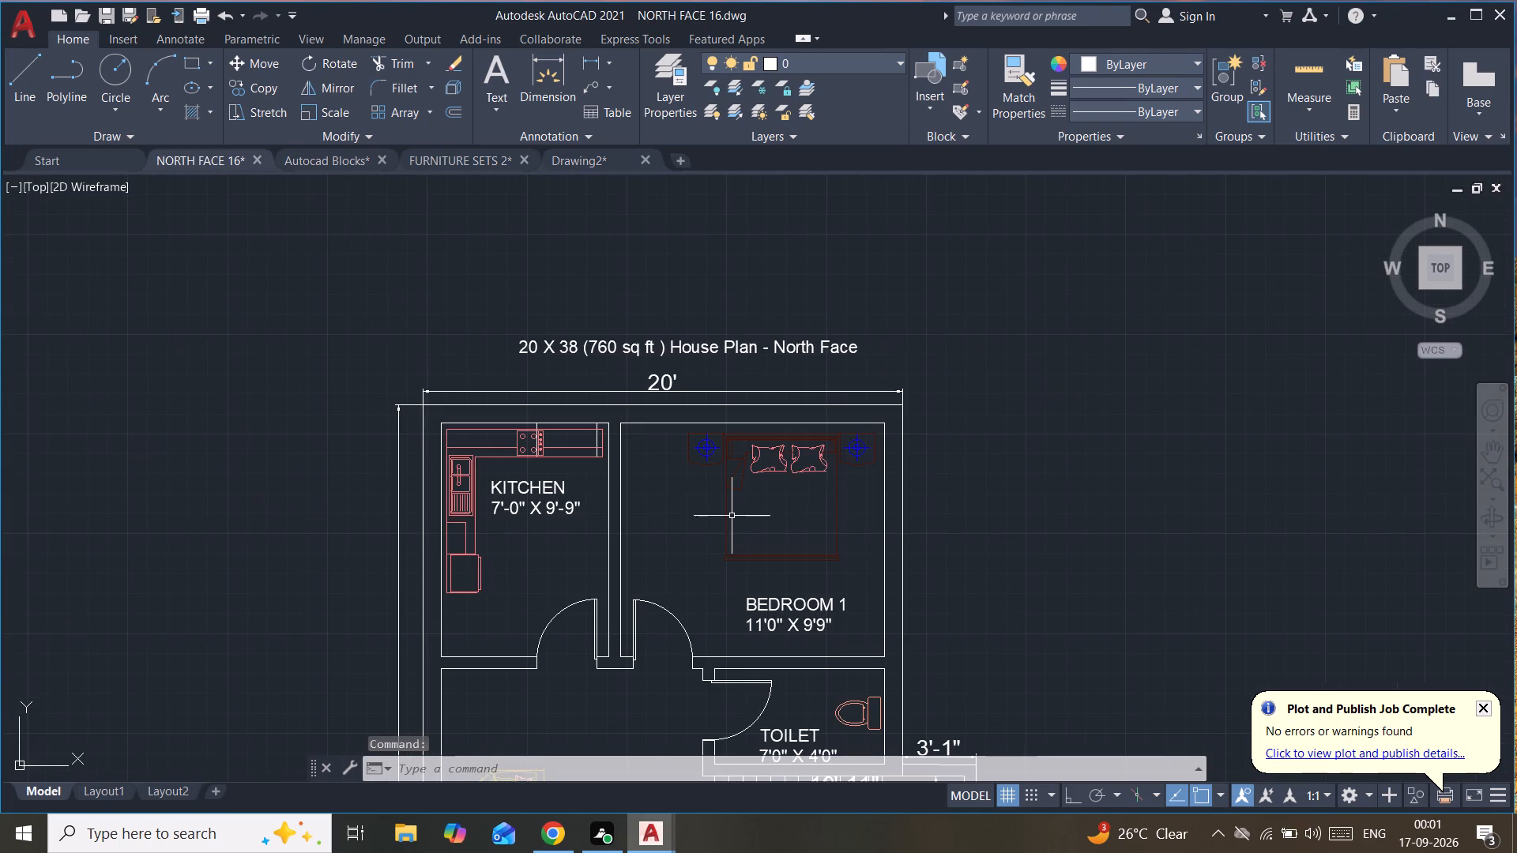
{"action": "scroll", "coordinate": [732, 517], "scroll_direction": "down", "scroll_amount": 2}
{"action": "middle_click_drag", "start_coordinate": [731, 517], "coordinate": [685, 343]}
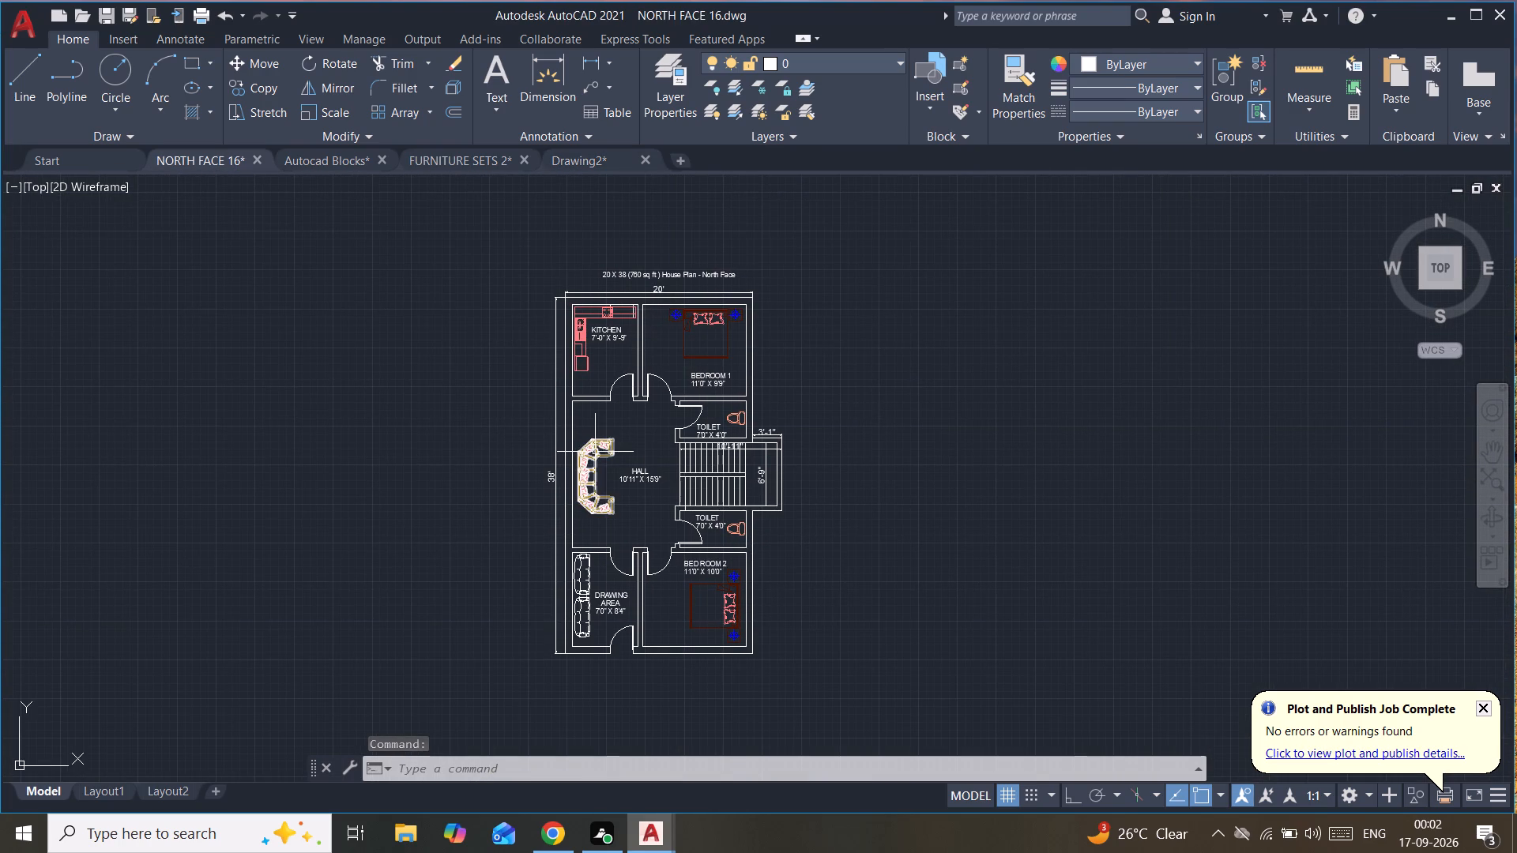
{"action": "left_click", "coordinate": [595, 452]}
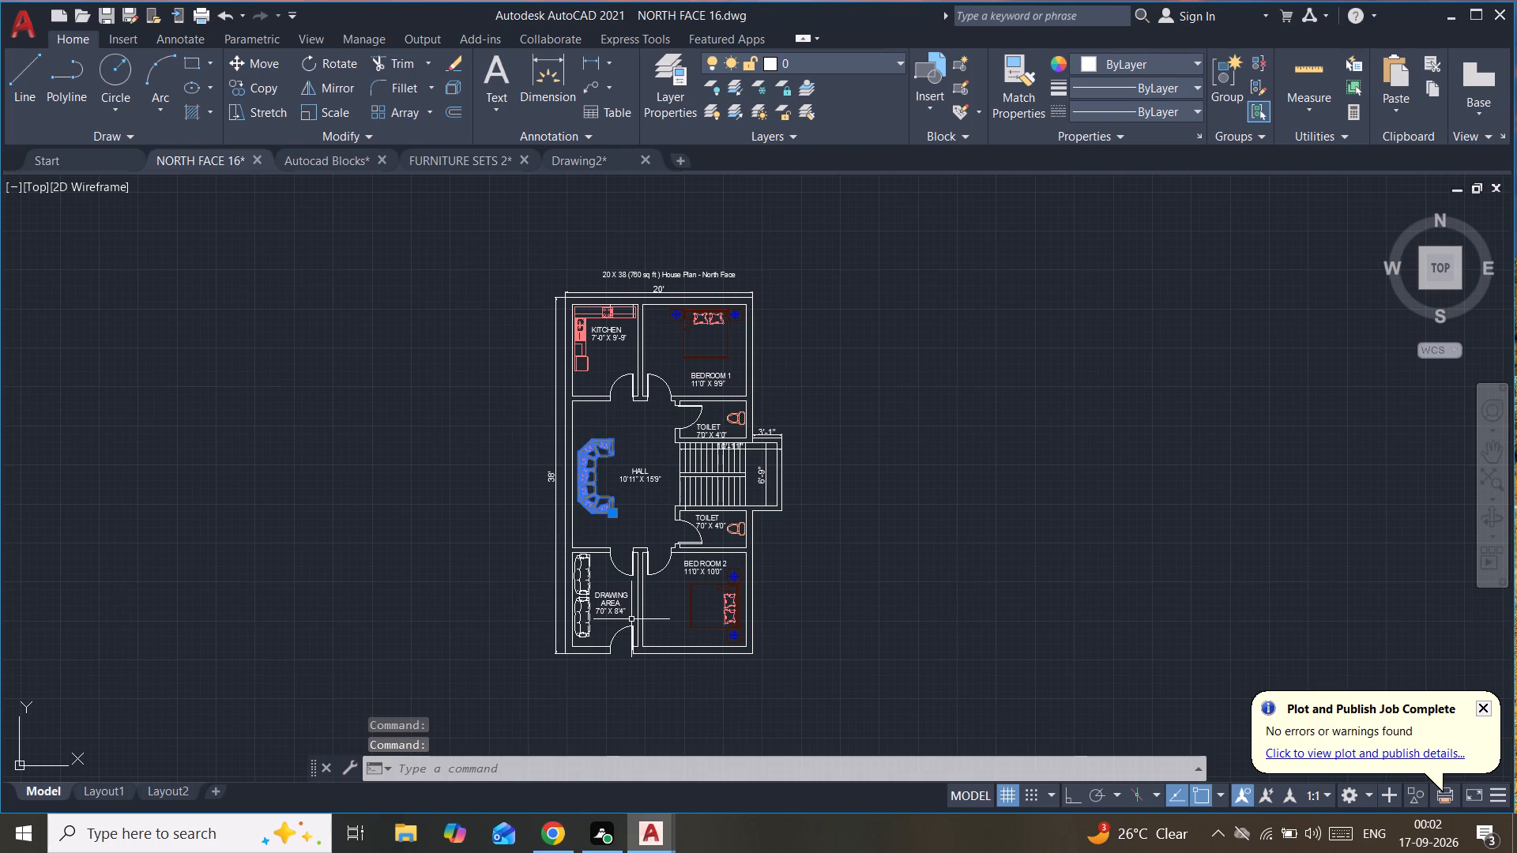
{"action": "key", "text": "ctrl+c"}
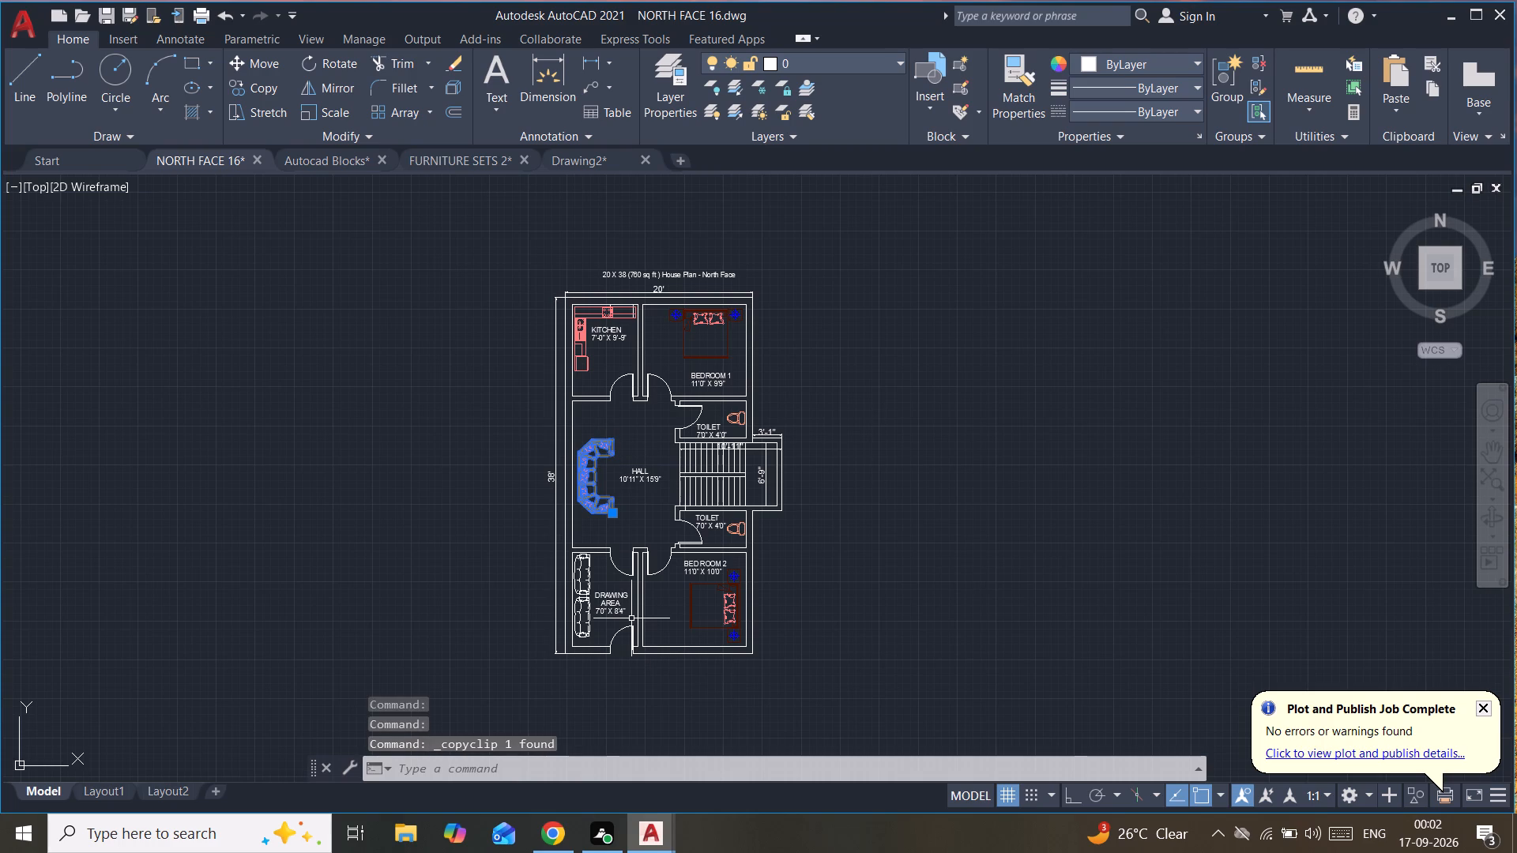
{"action": "left_click", "coordinate": [596, 153]}
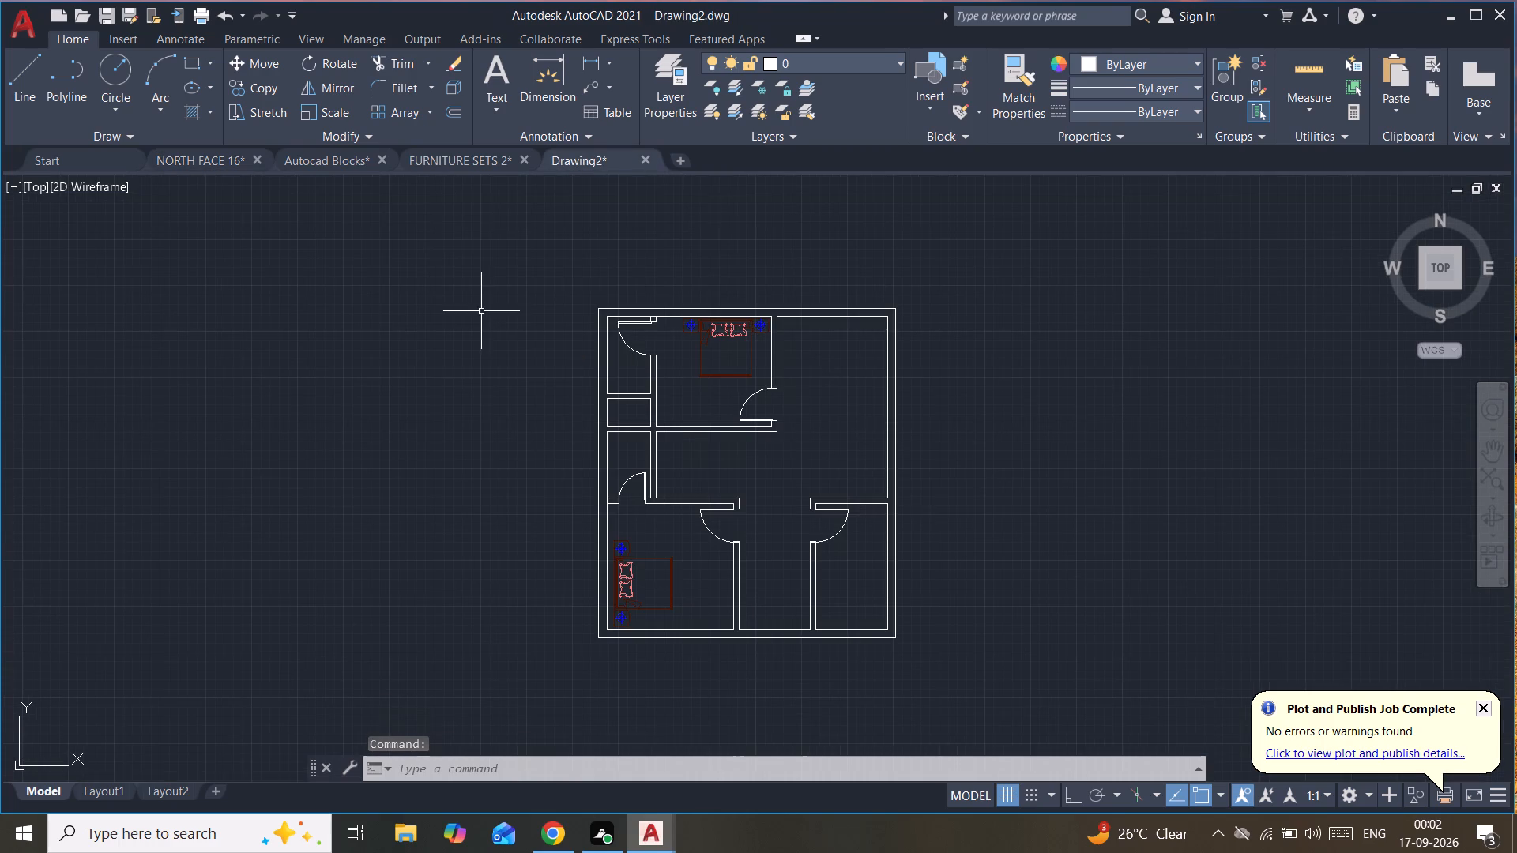
{"action": "key", "text": "ctrl+v"}
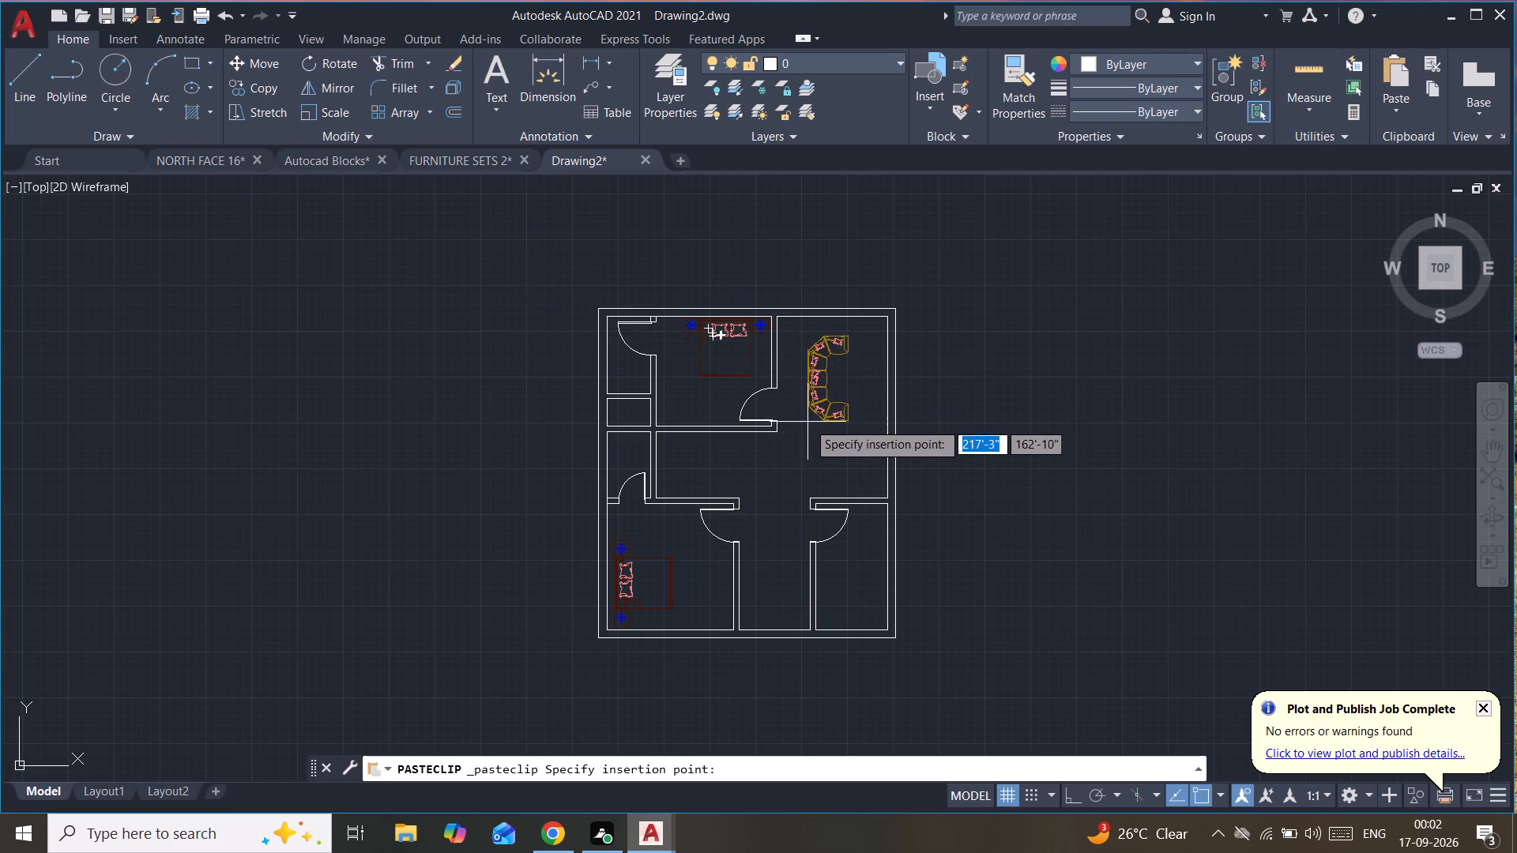
{"action": "left_click", "coordinate": [337, 354]}
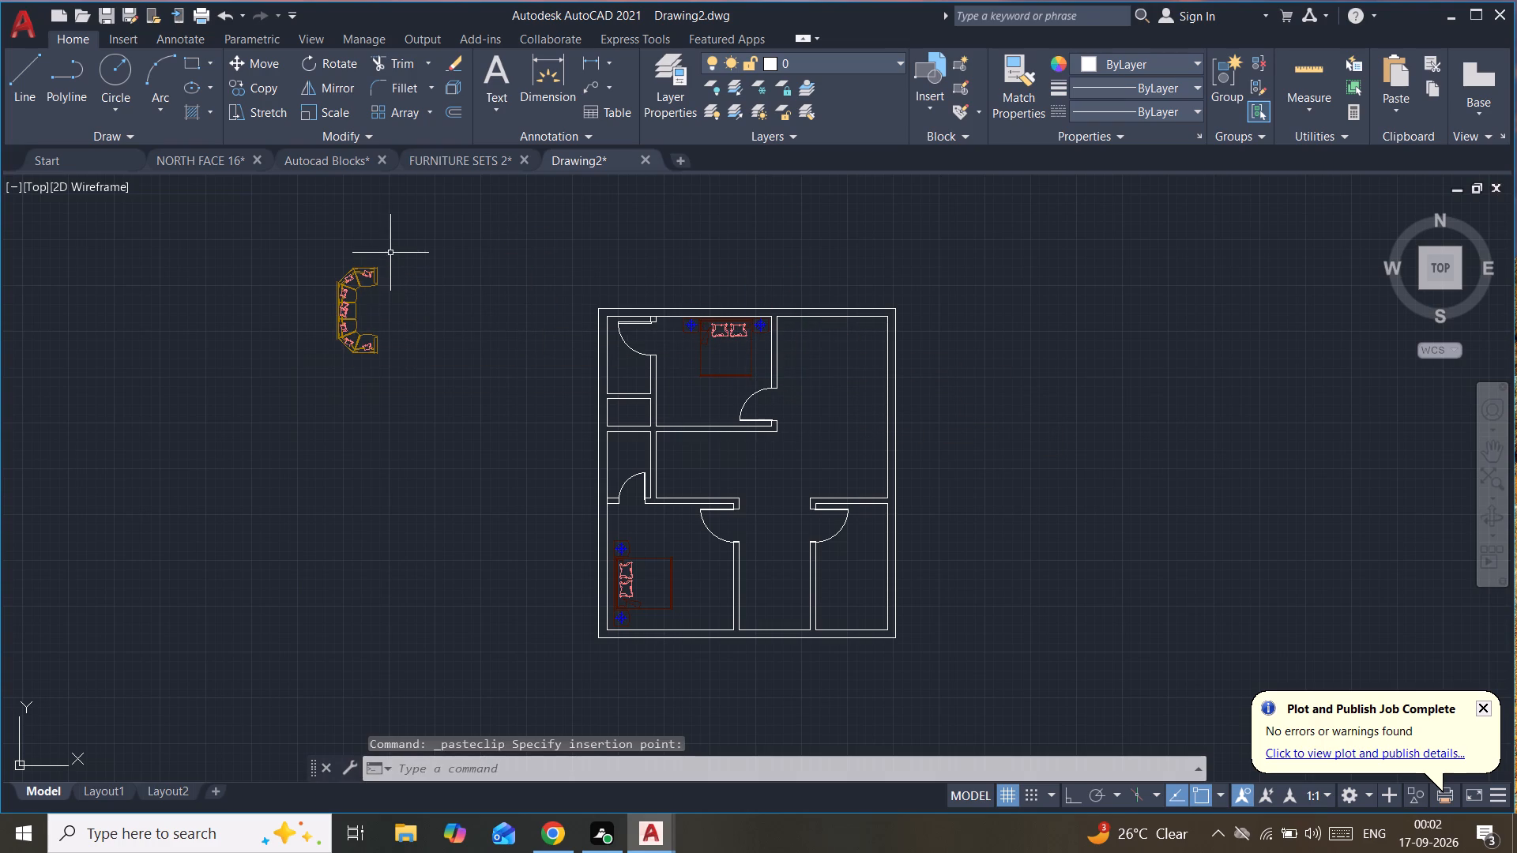
Rotate the pasted sofa block 180° about its north-east corner with Ortho on, so its back faces east.
{"action": "left_click", "coordinate": [390, 253]}
{"action": "left_click_drag", "start_coordinate": [297, 404], "coordinate": [291, 388]}
{"action": "left_click", "coordinate": [332, 58]}
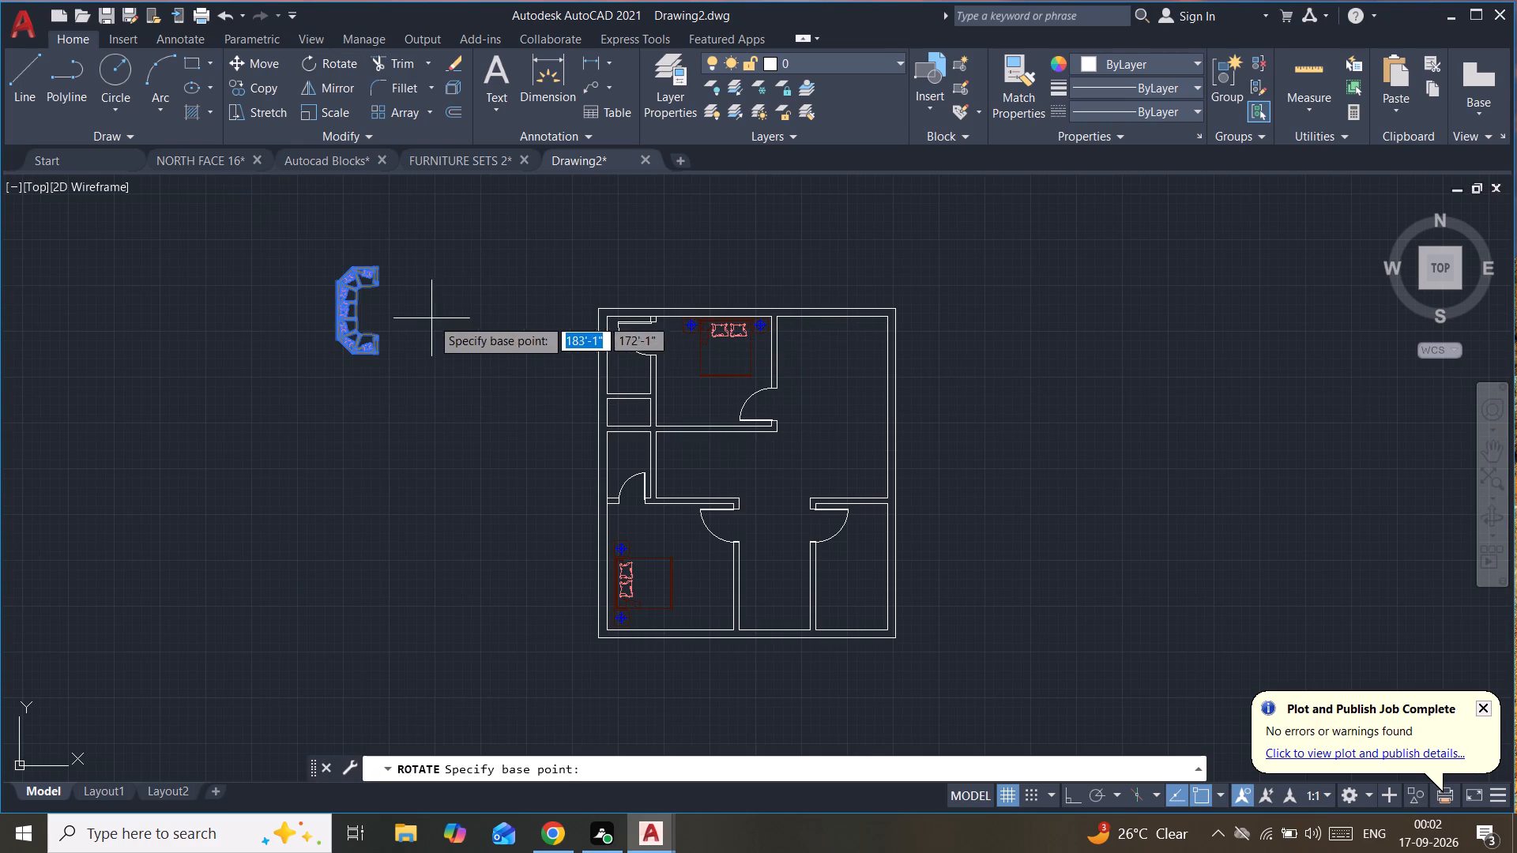
{"action": "left_click", "coordinate": [380, 265]}
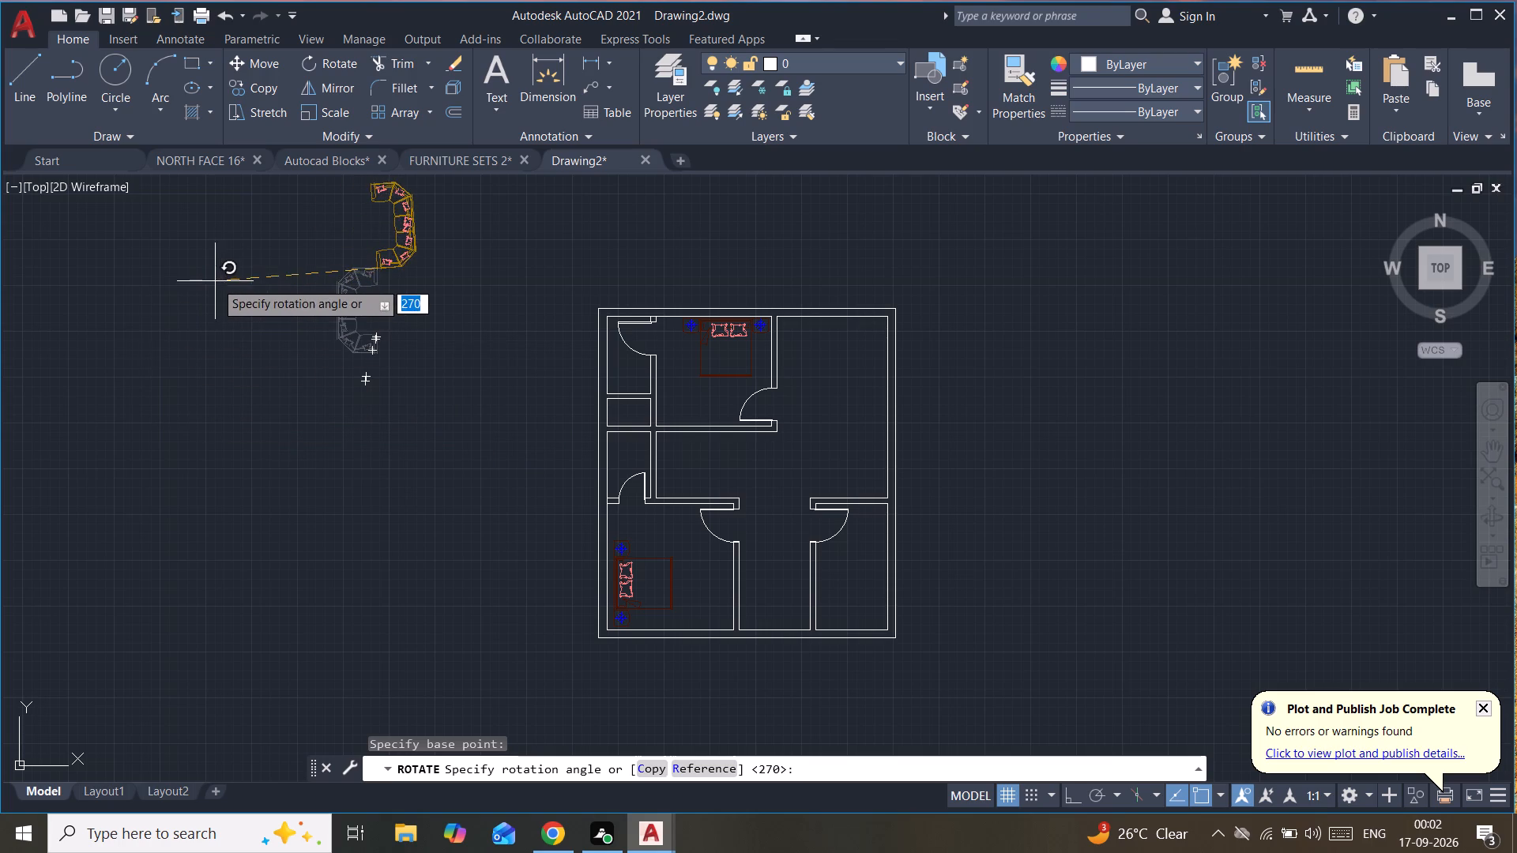
{"action": "key", "text": "F8"}
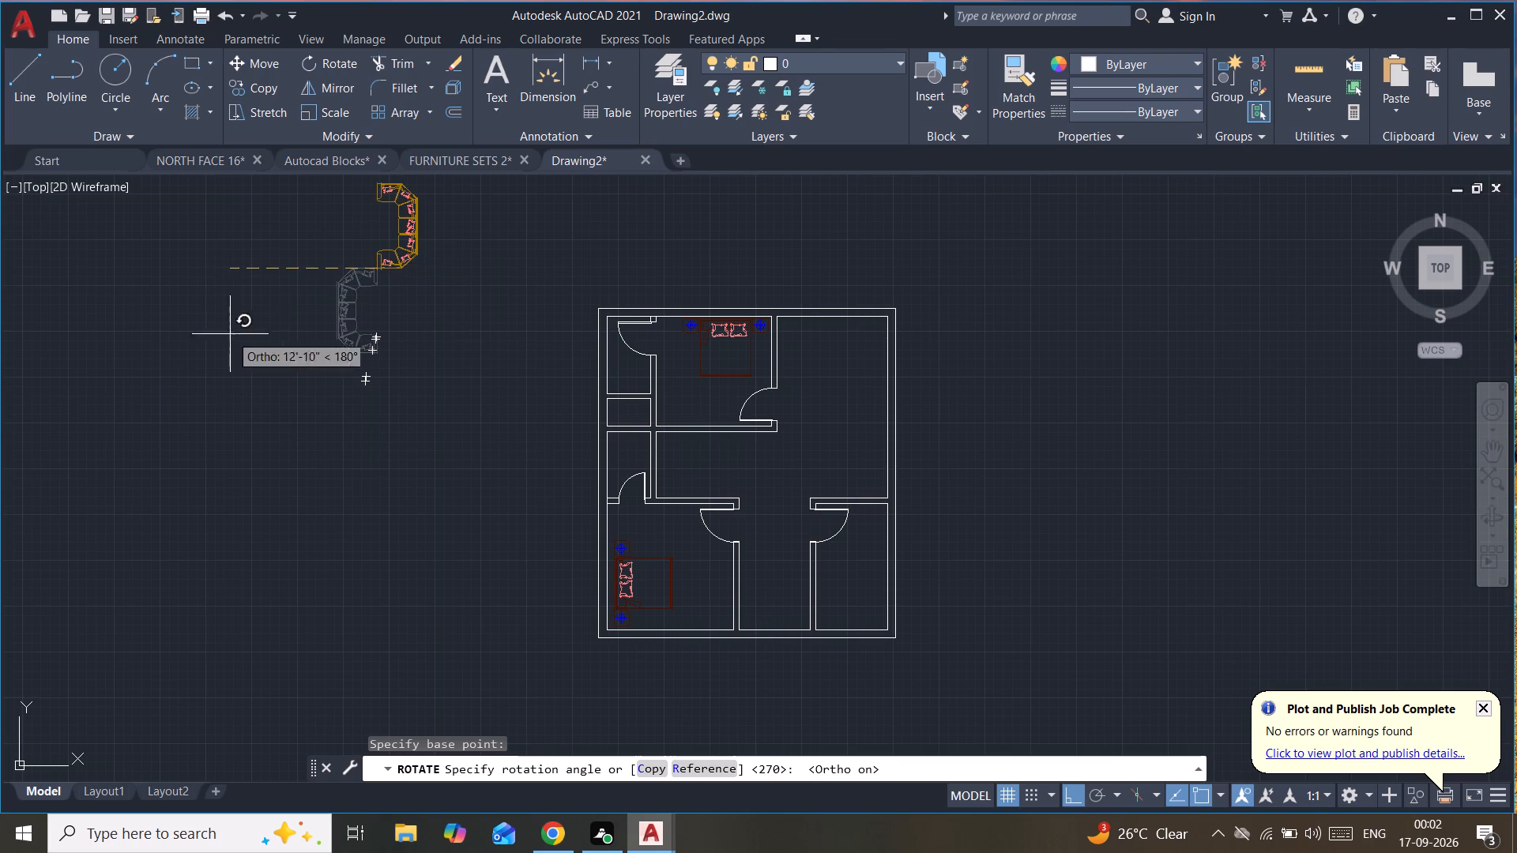
{"action": "left_click", "coordinate": [208, 400]}
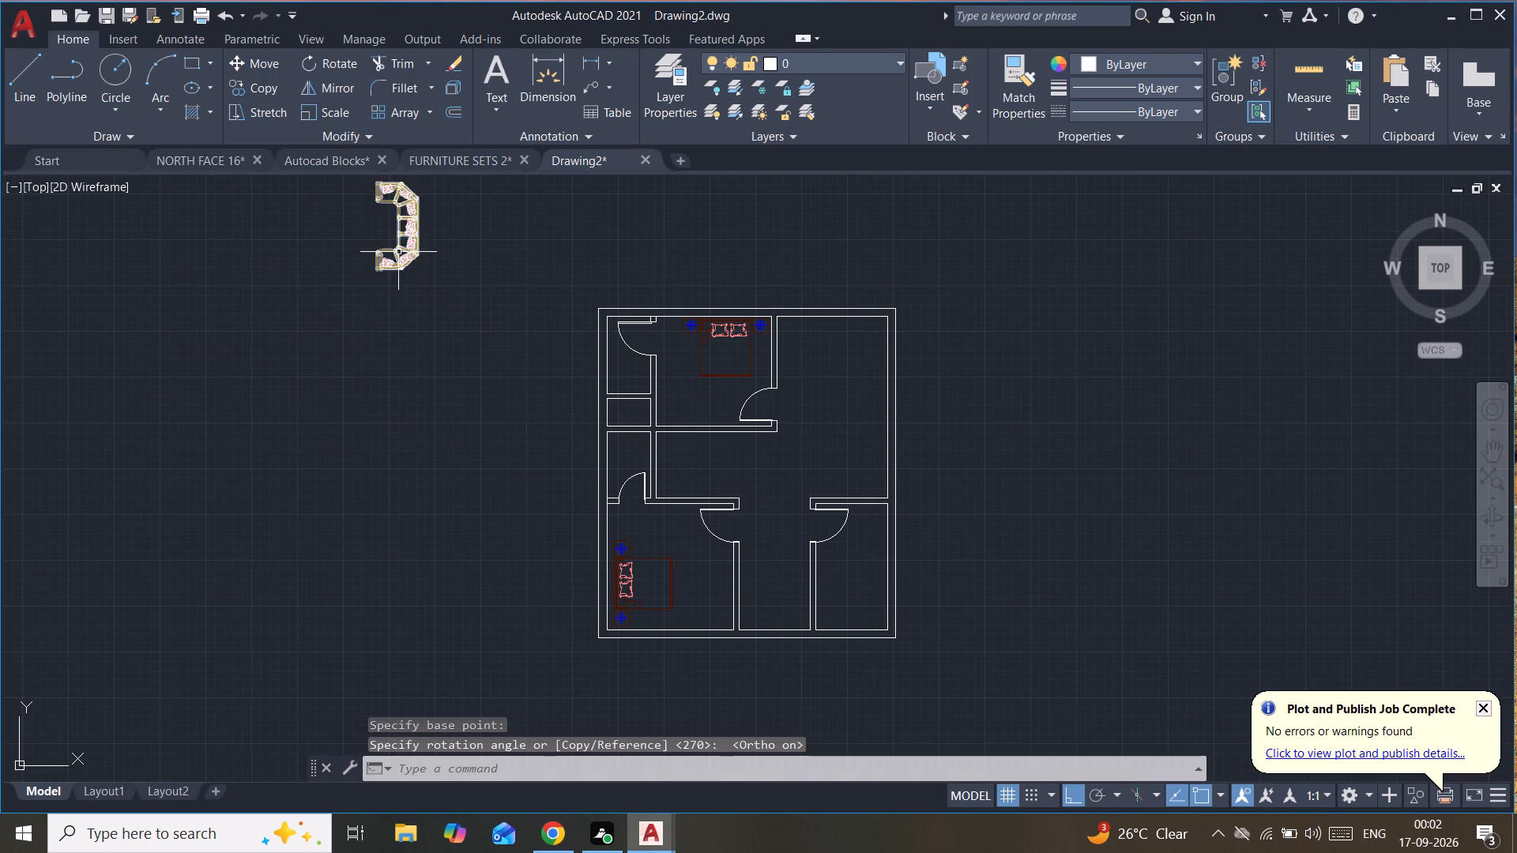
Move the sofa block about 44' with Ortho off into the upper-right room, with its back beside the east outer wall.
{"action": "left_click", "coordinate": [398, 252]}
{"action": "key", "text": "F8"}
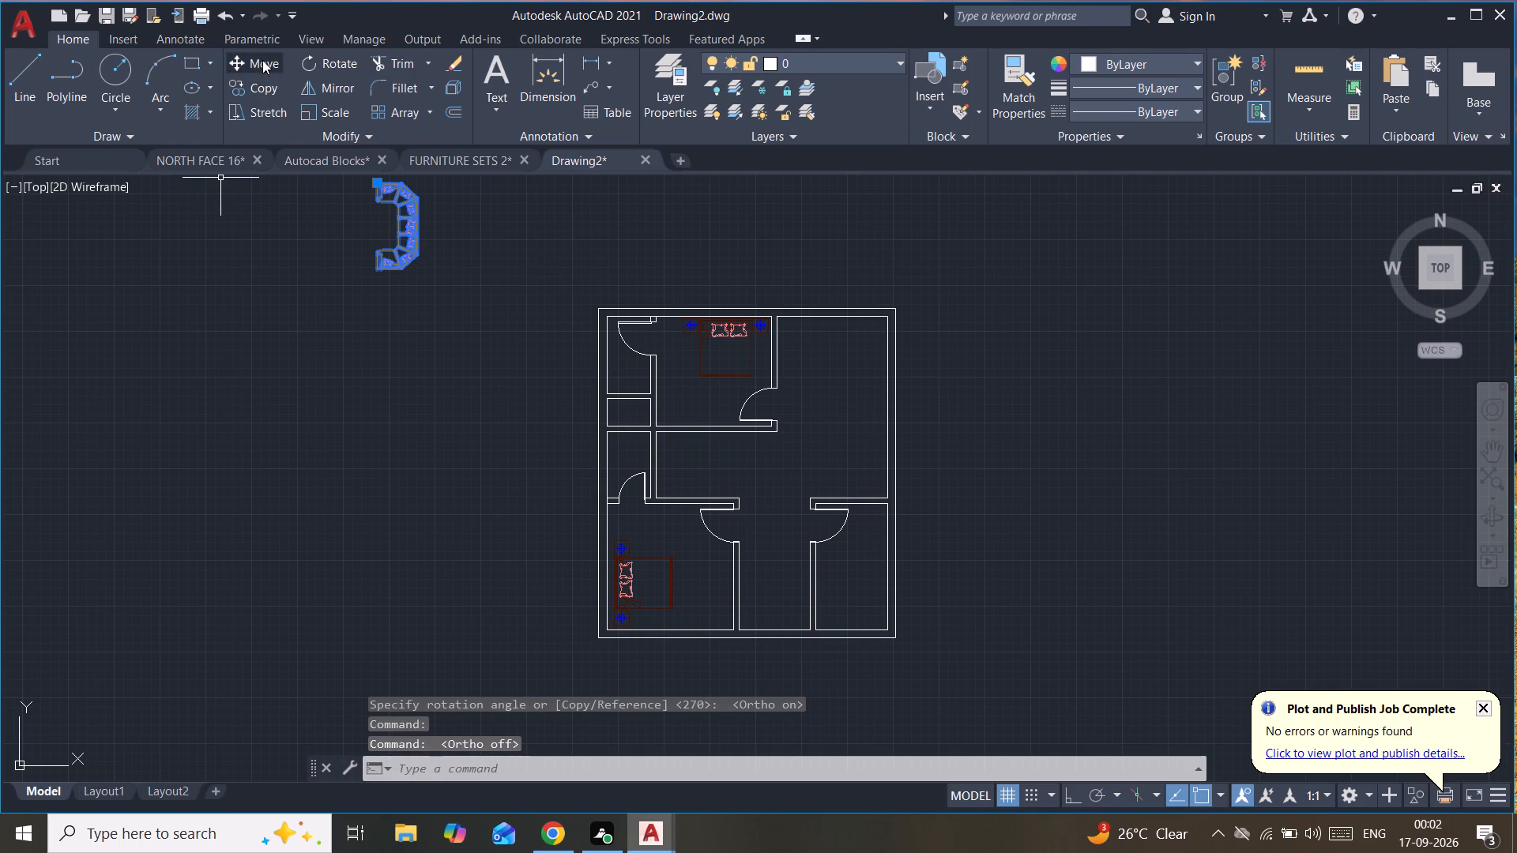
{"action": "left_click", "coordinate": [262, 60]}
{"action": "left_click", "coordinate": [403, 223]}
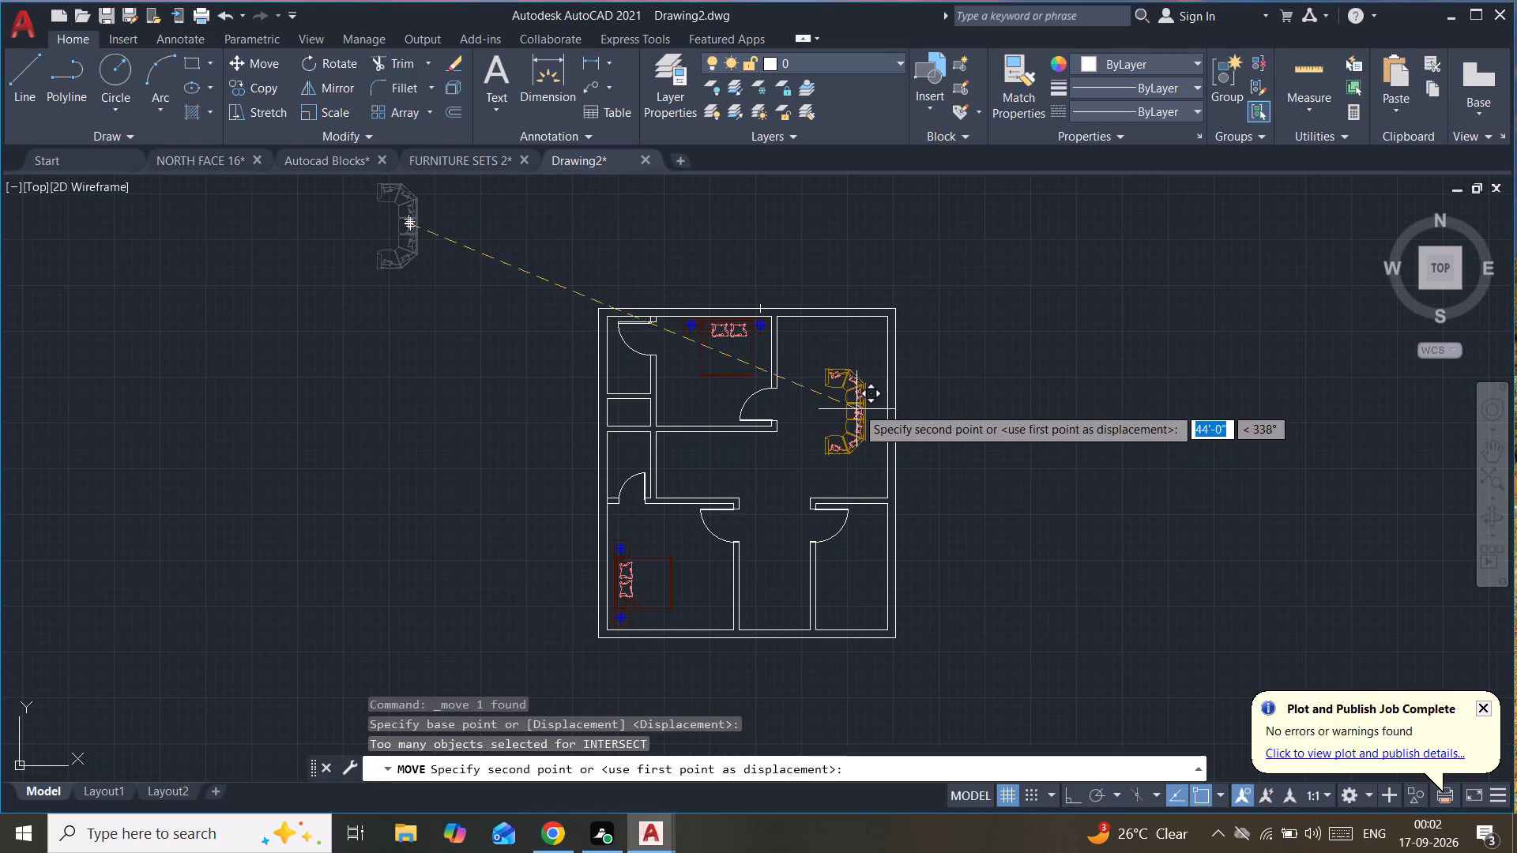
{"action": "left_click", "coordinate": [873, 368]}
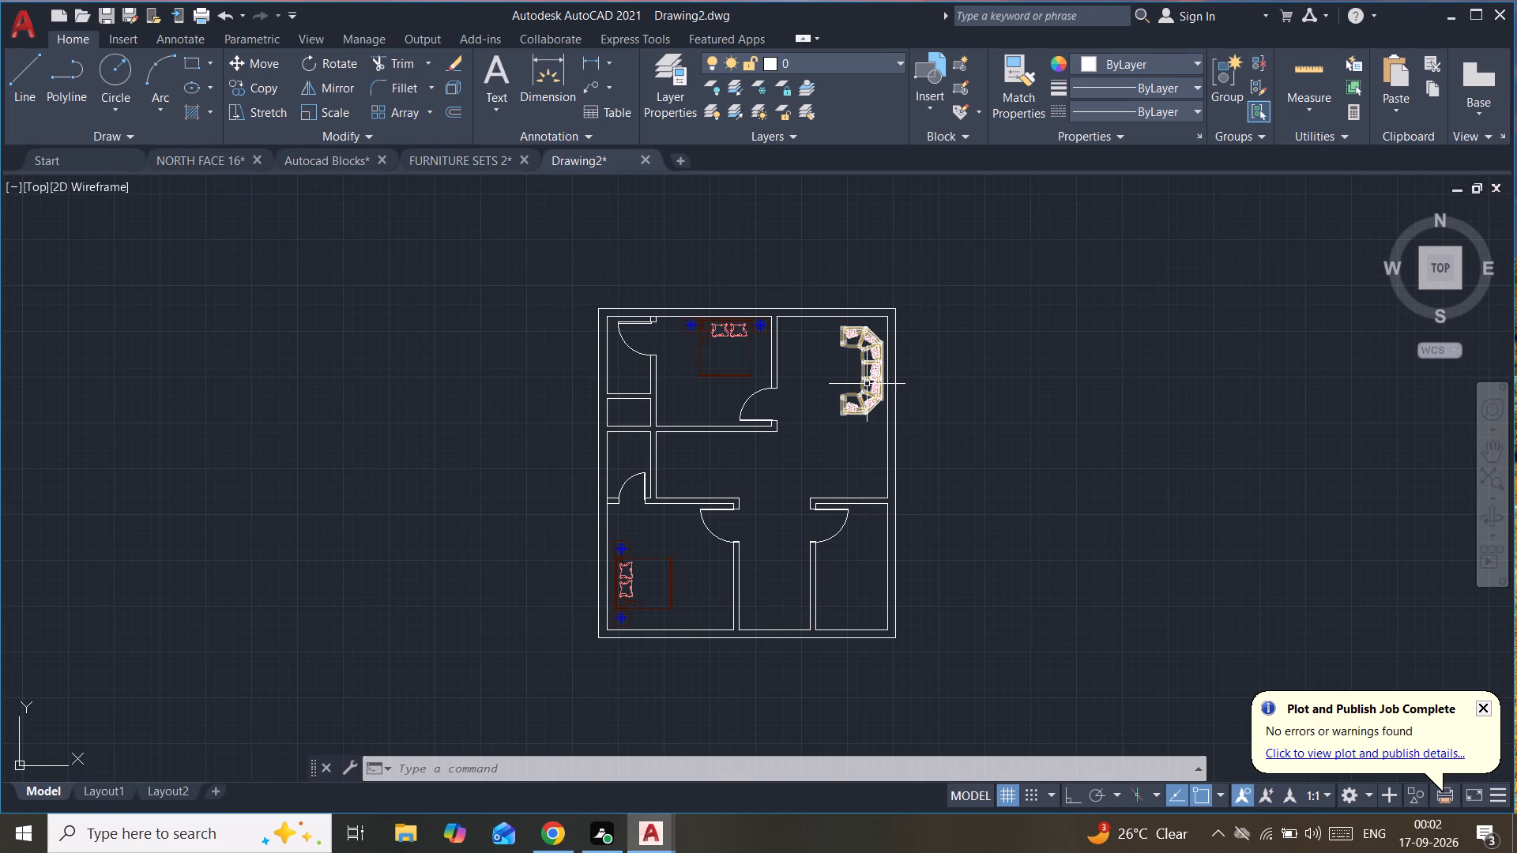
Rotate the sofa block 90° about a point near its southeast corner with Ortho on, so its back faces north.
{"action": "left_click", "coordinate": [863, 363]}
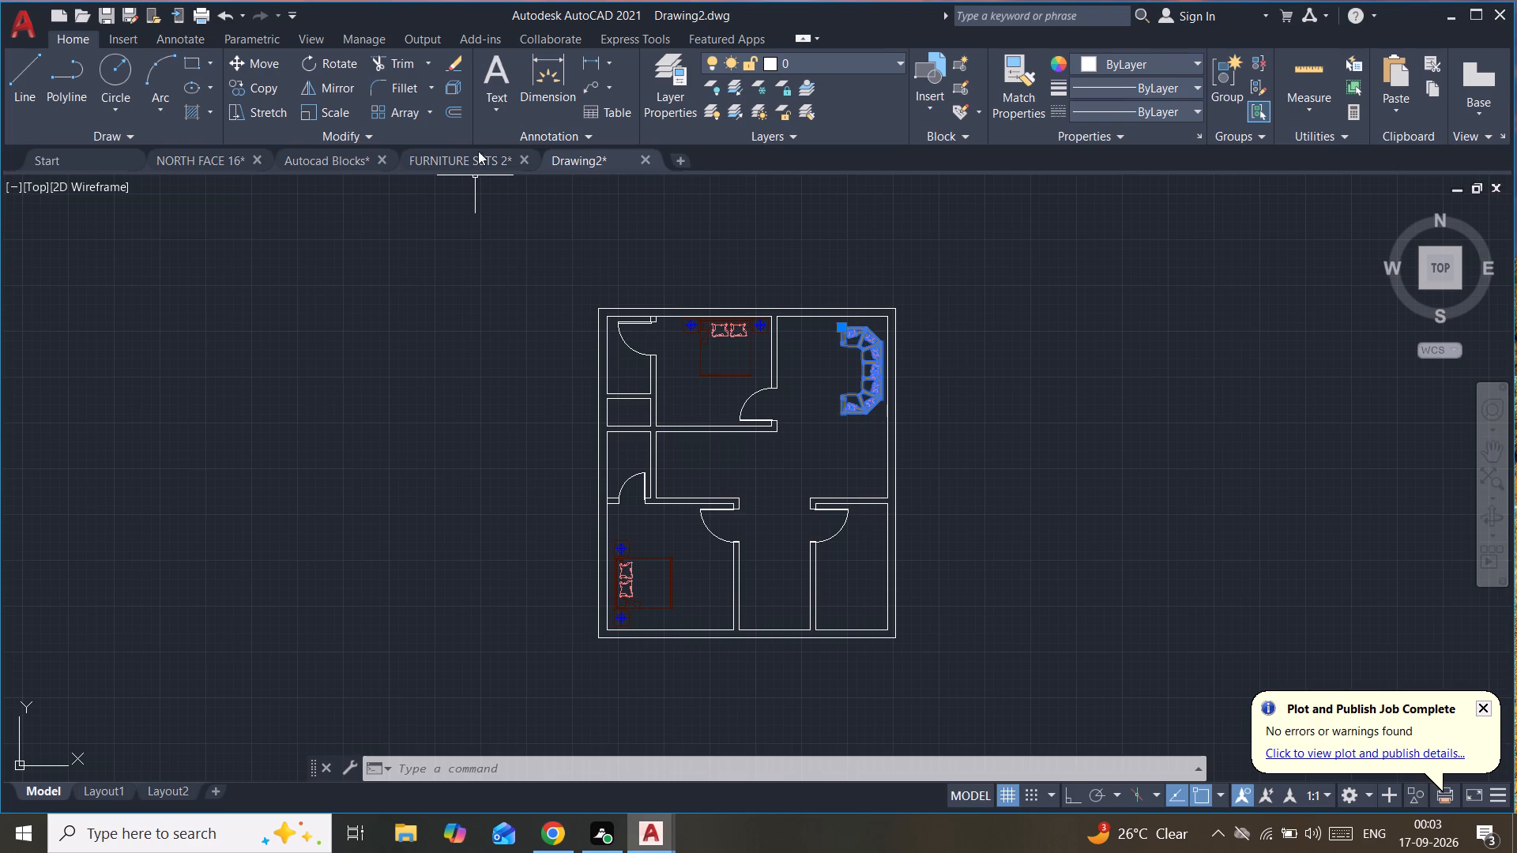
{"action": "left_click", "coordinate": [348, 73]}
{"action": "key", "text": "F8"}
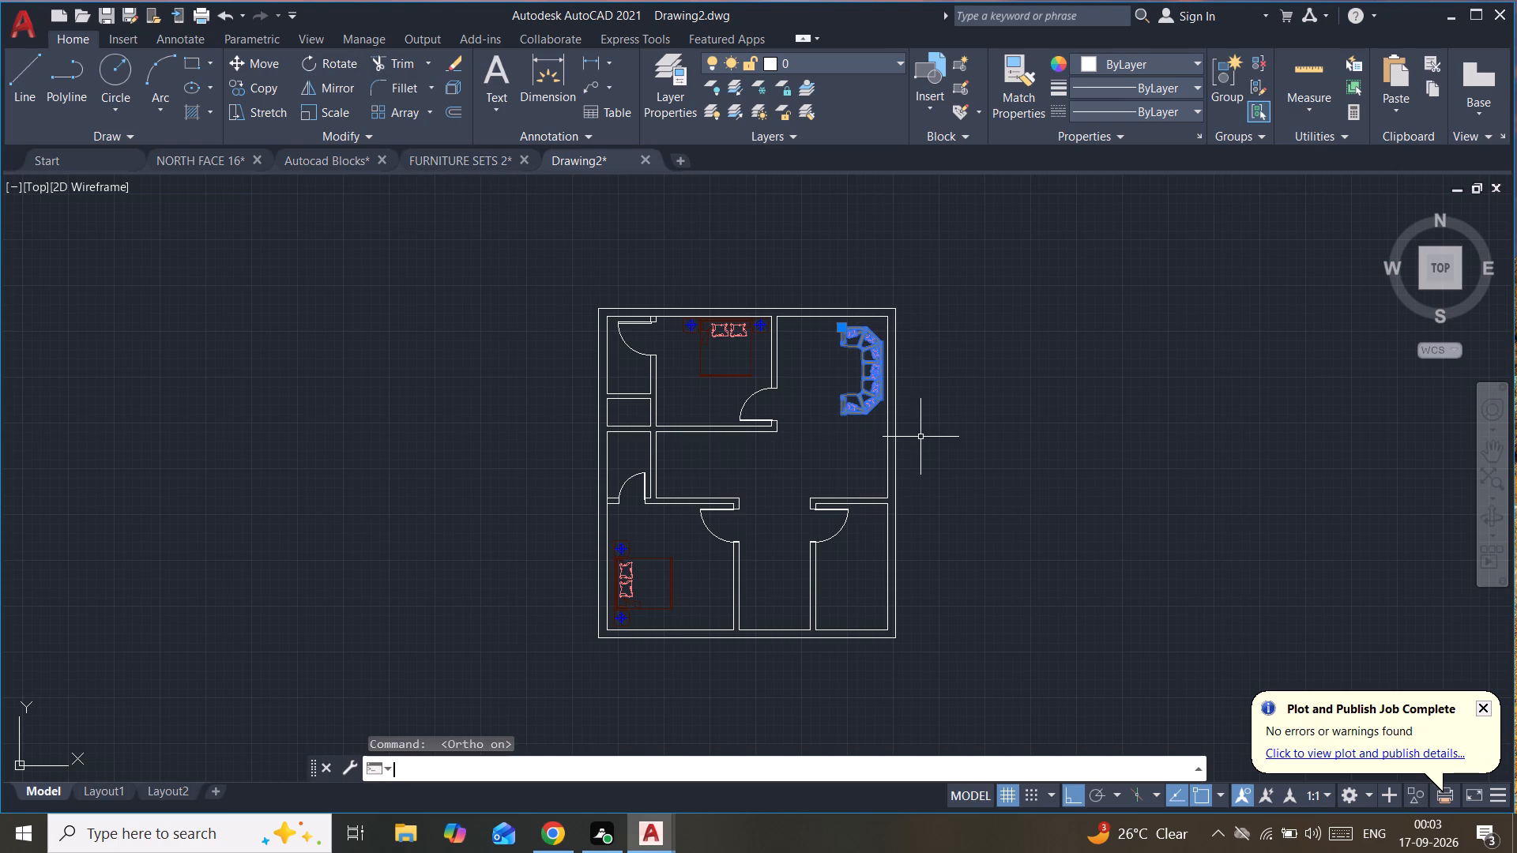
{"action": "left_click", "coordinate": [332, 57]}
{"action": "left_click", "coordinate": [869, 409]}
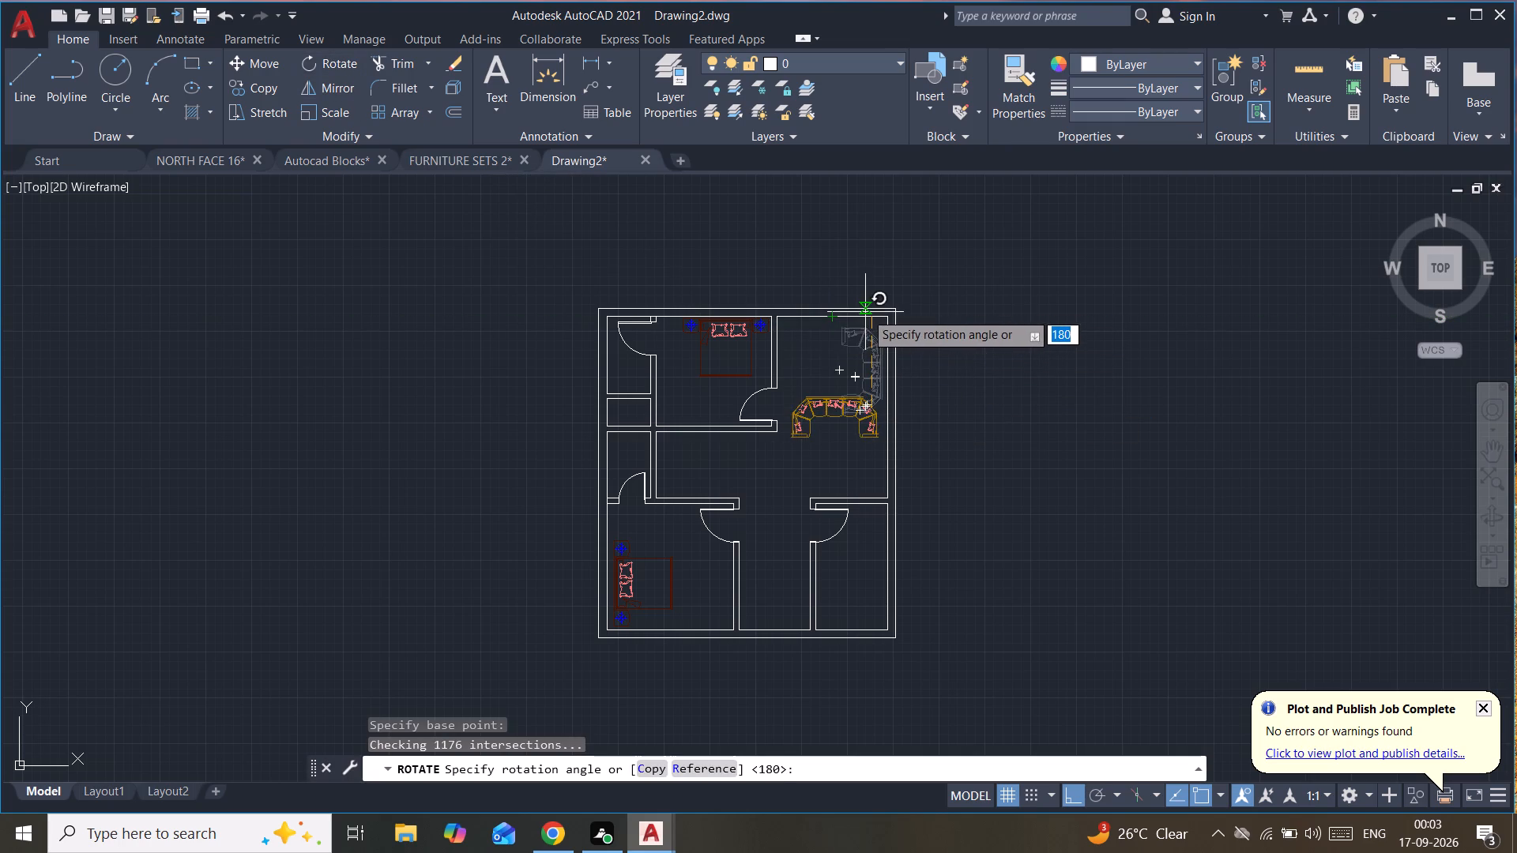
{"action": "left_click", "coordinate": [890, 275]}
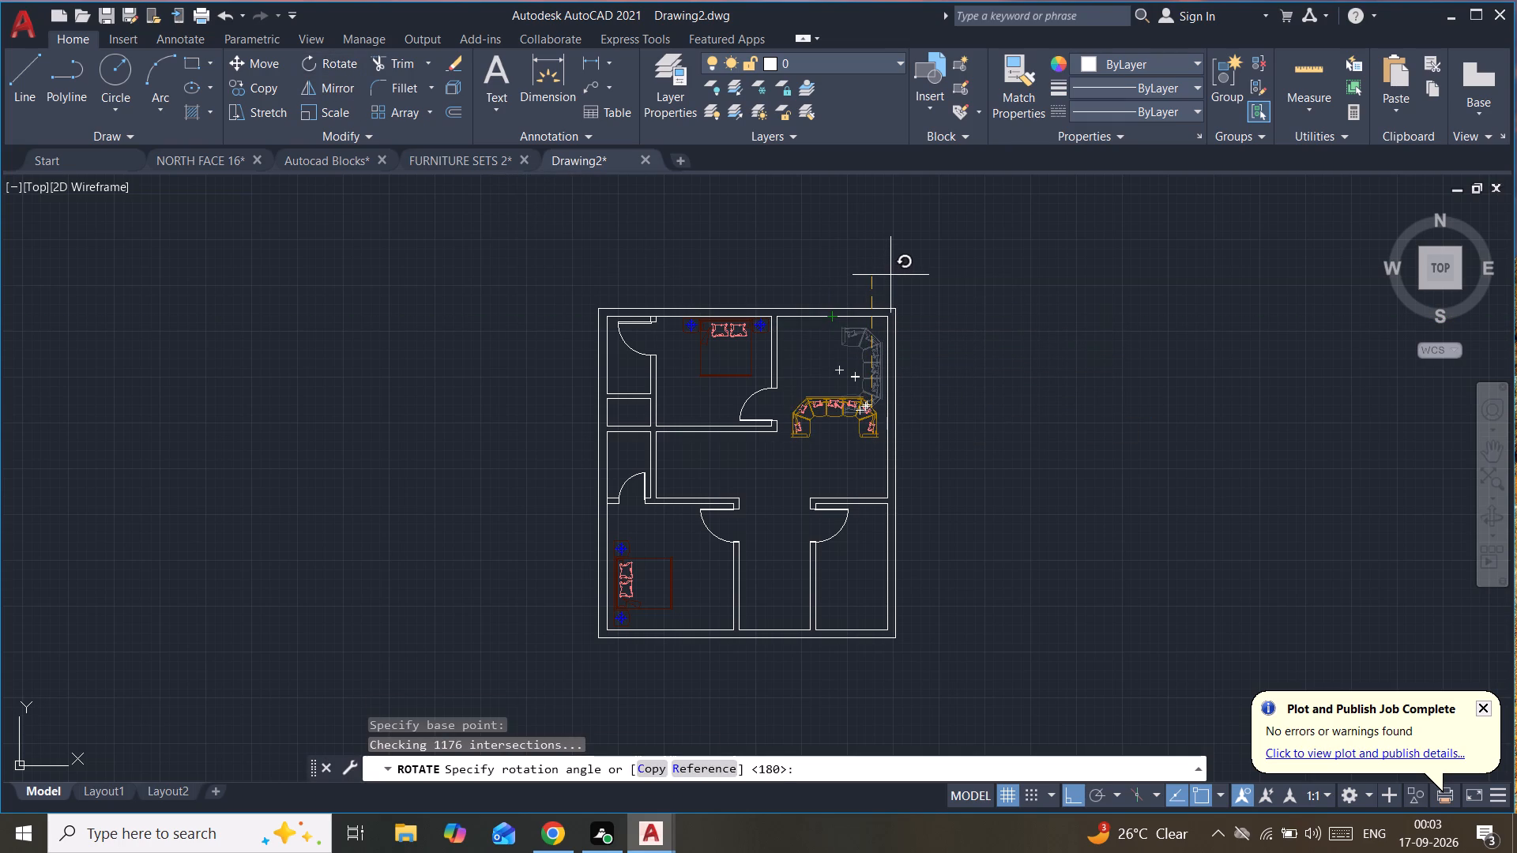
Move the sofa block about 7' north with Ortho on, placing its back beside the north outer wall.
{"action": "left_click", "coordinate": [841, 404]}
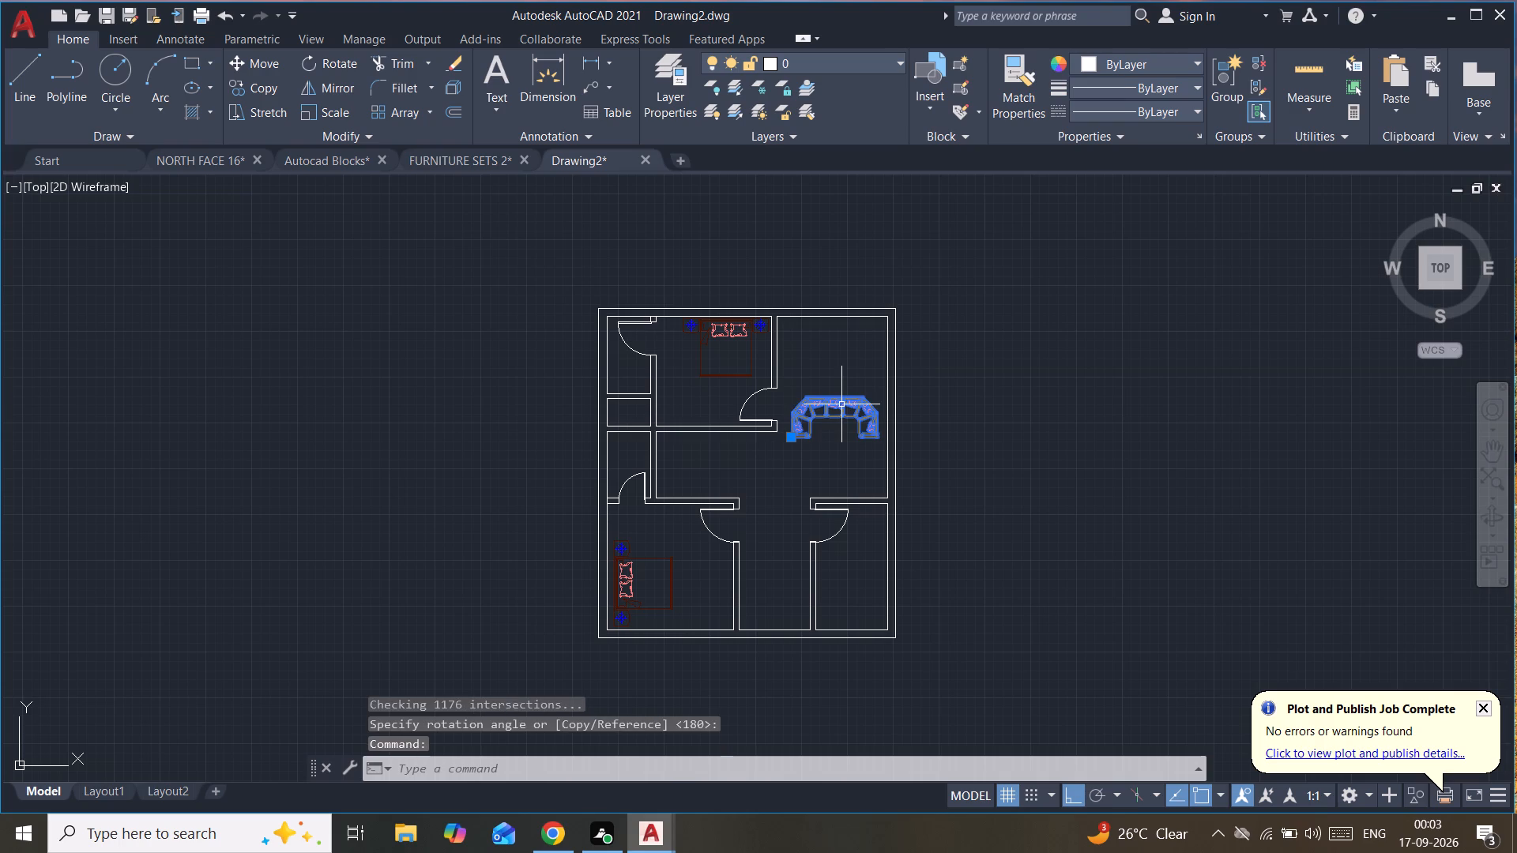
{"action": "left_click", "coordinate": [265, 59]}
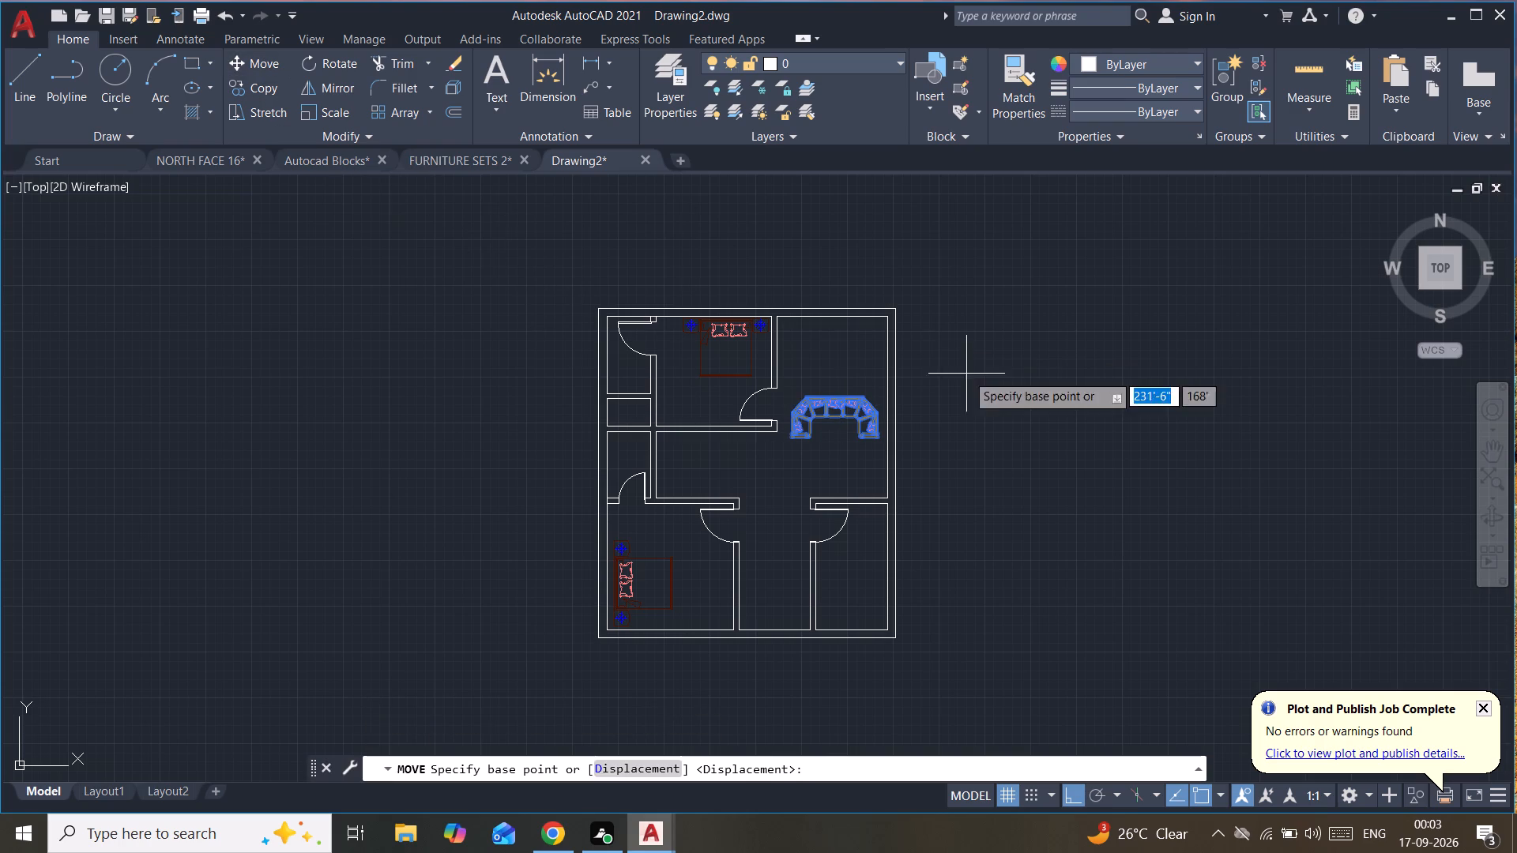
{"action": "left_click", "coordinate": [840, 419]}
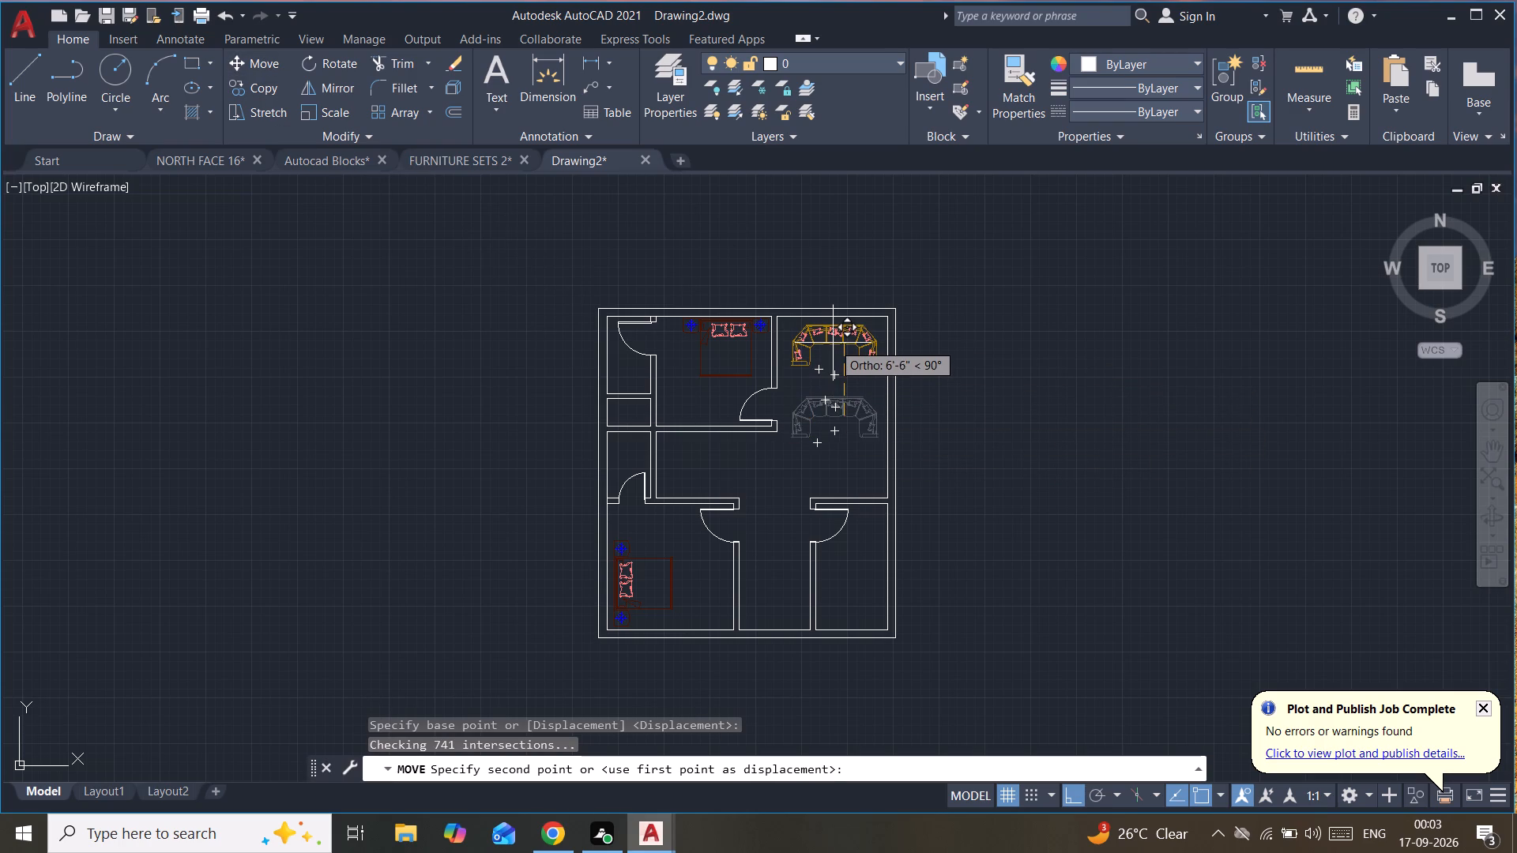
{"action": "left_click", "coordinate": [834, 339]}
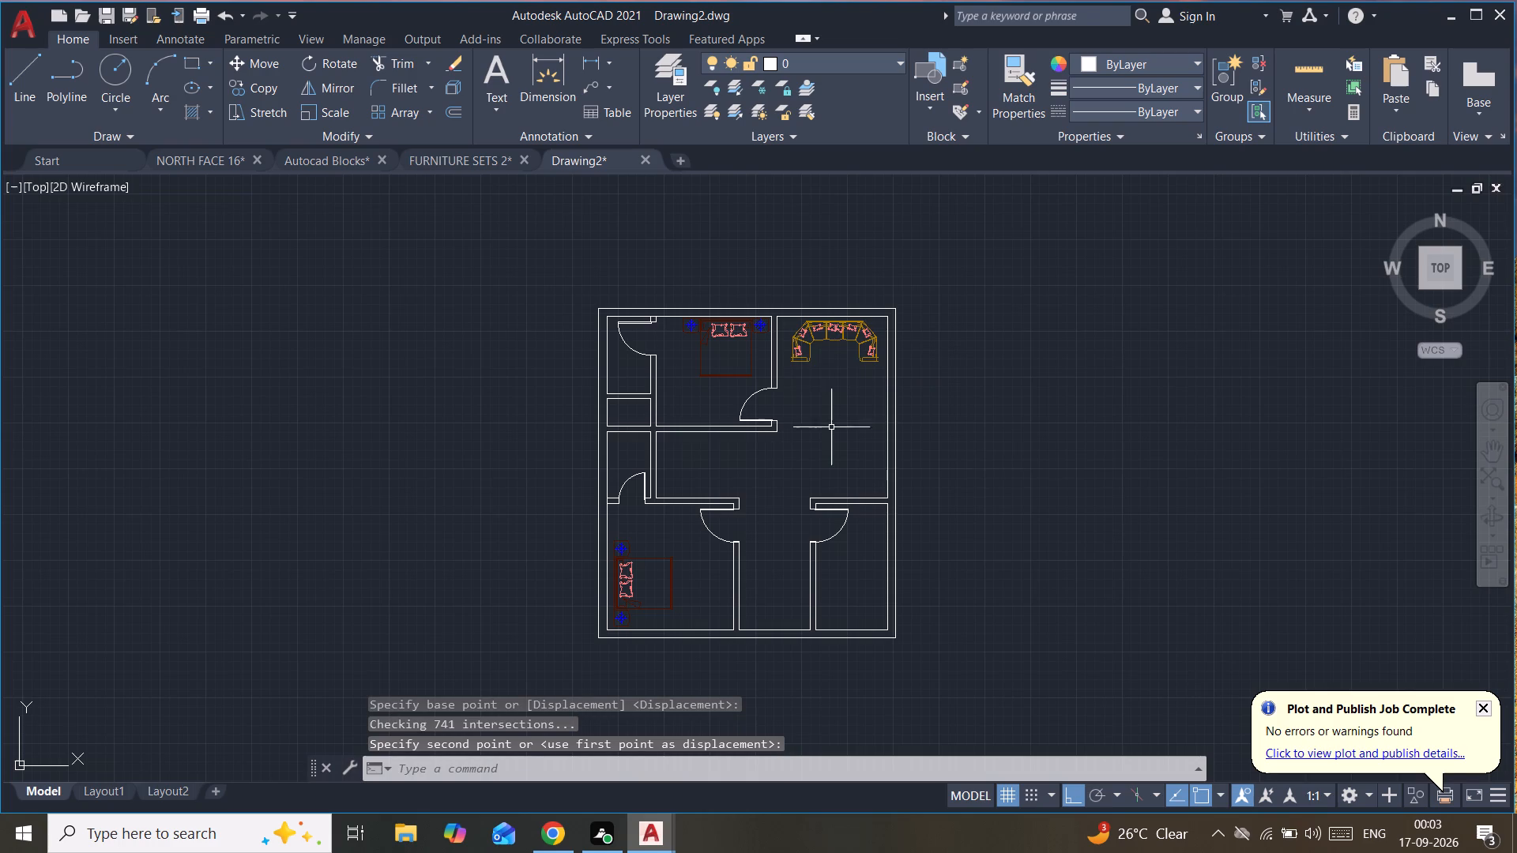
Look through the FURNITURE SETS 2 and Autocad Blocks drawings for a suitable dining table block.
{"action": "middle_click_drag", "start_coordinate": [831, 429], "coordinate": [840, 383]}
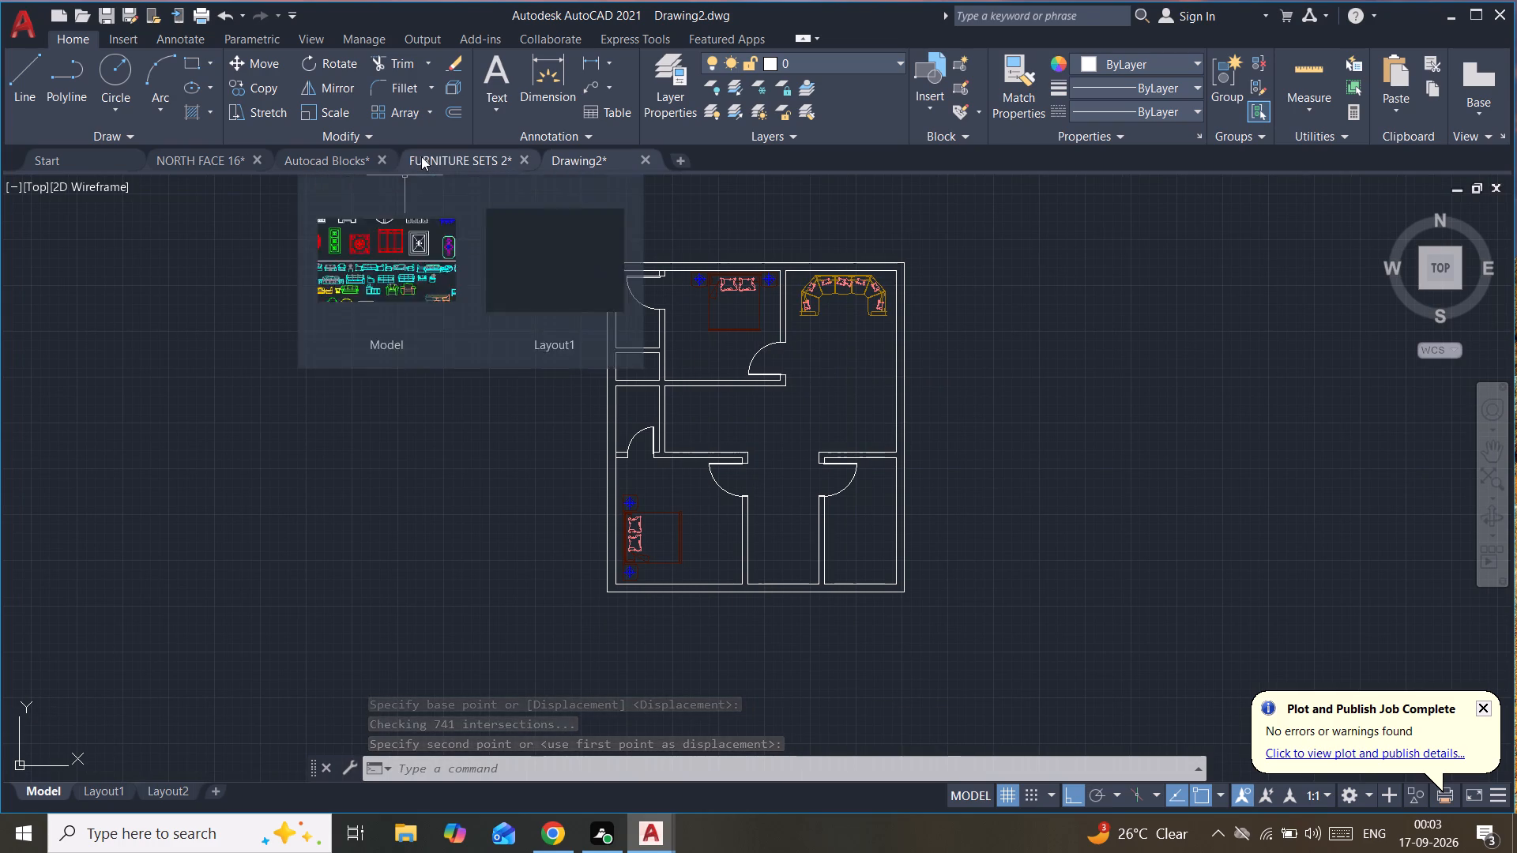
{"action": "left_click", "coordinate": [421, 156]}
{"action": "scroll", "coordinate": [720, 595], "scroll_direction": "down", "scroll_amount": 1}
{"action": "middle_click_drag", "start_coordinate": [721, 596], "coordinate": [818, 397]}
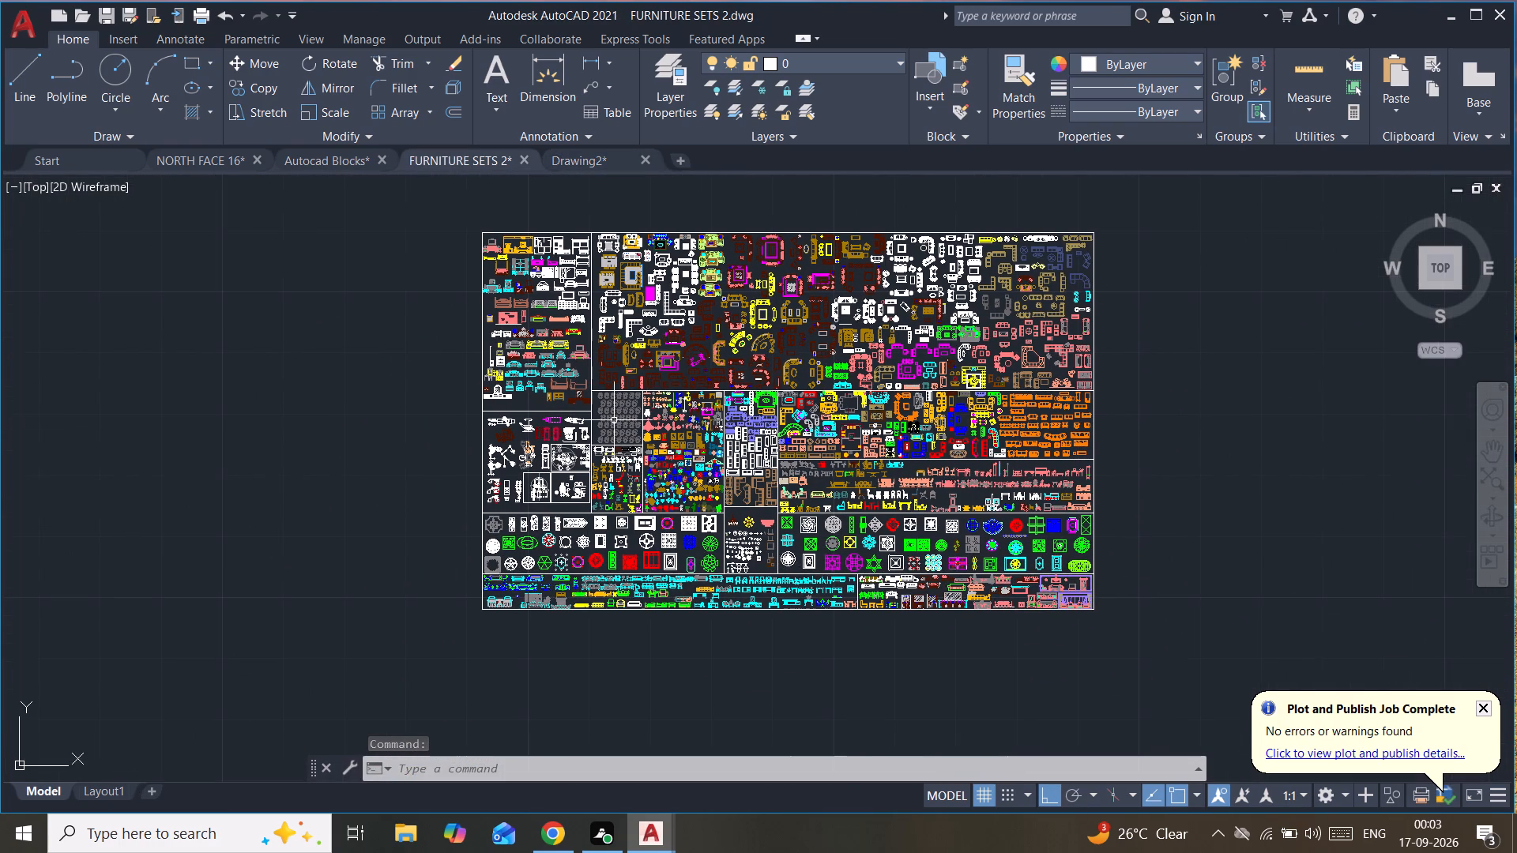
{"action": "scroll", "coordinate": [877, 416], "scroll_direction": "up", "scroll_amount": 1}
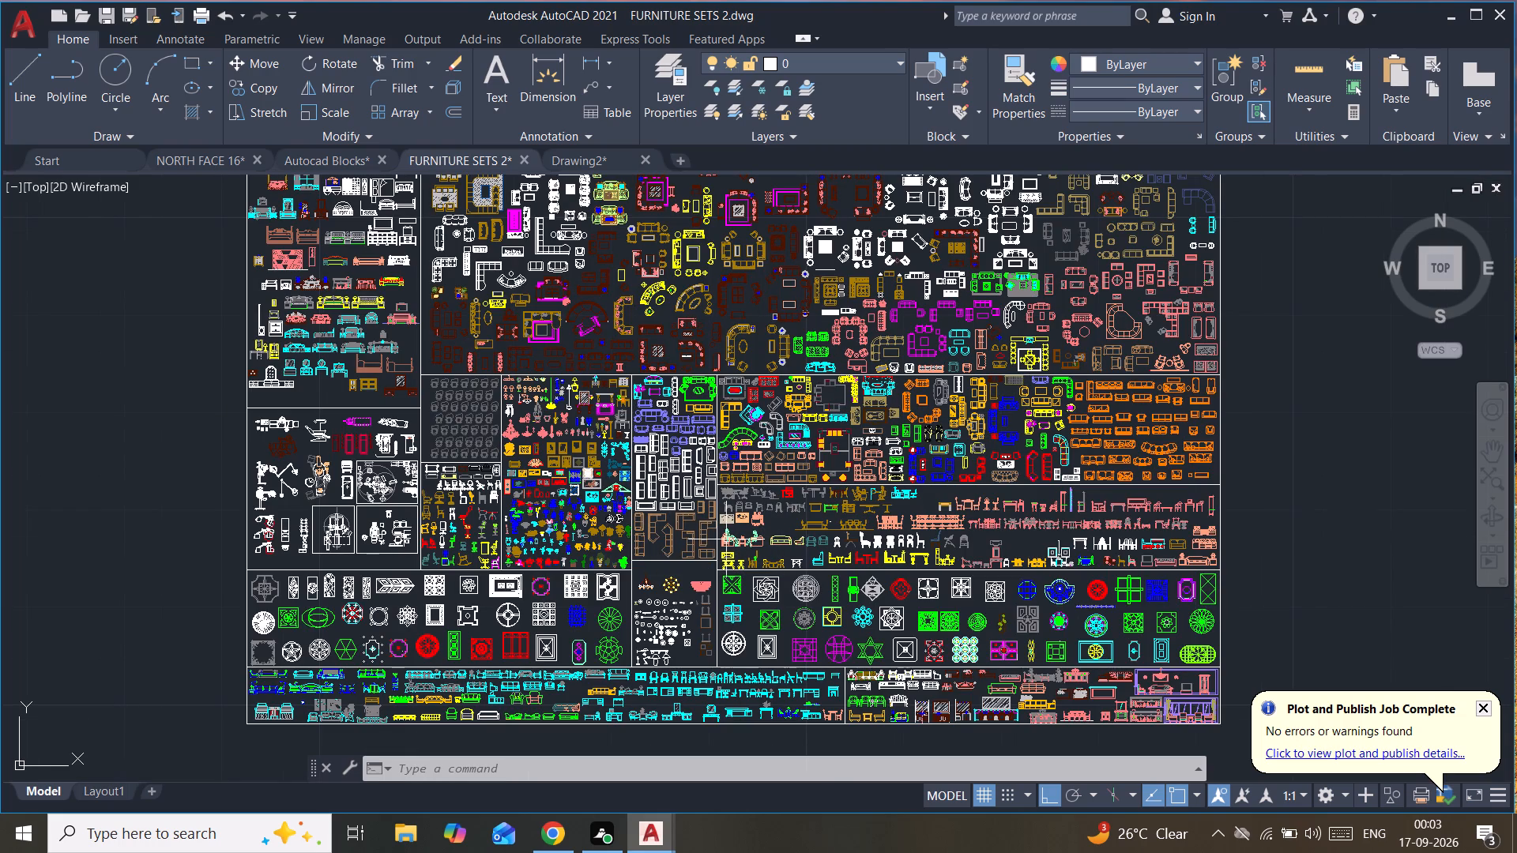
{"action": "left_click", "coordinate": [321, 157]}
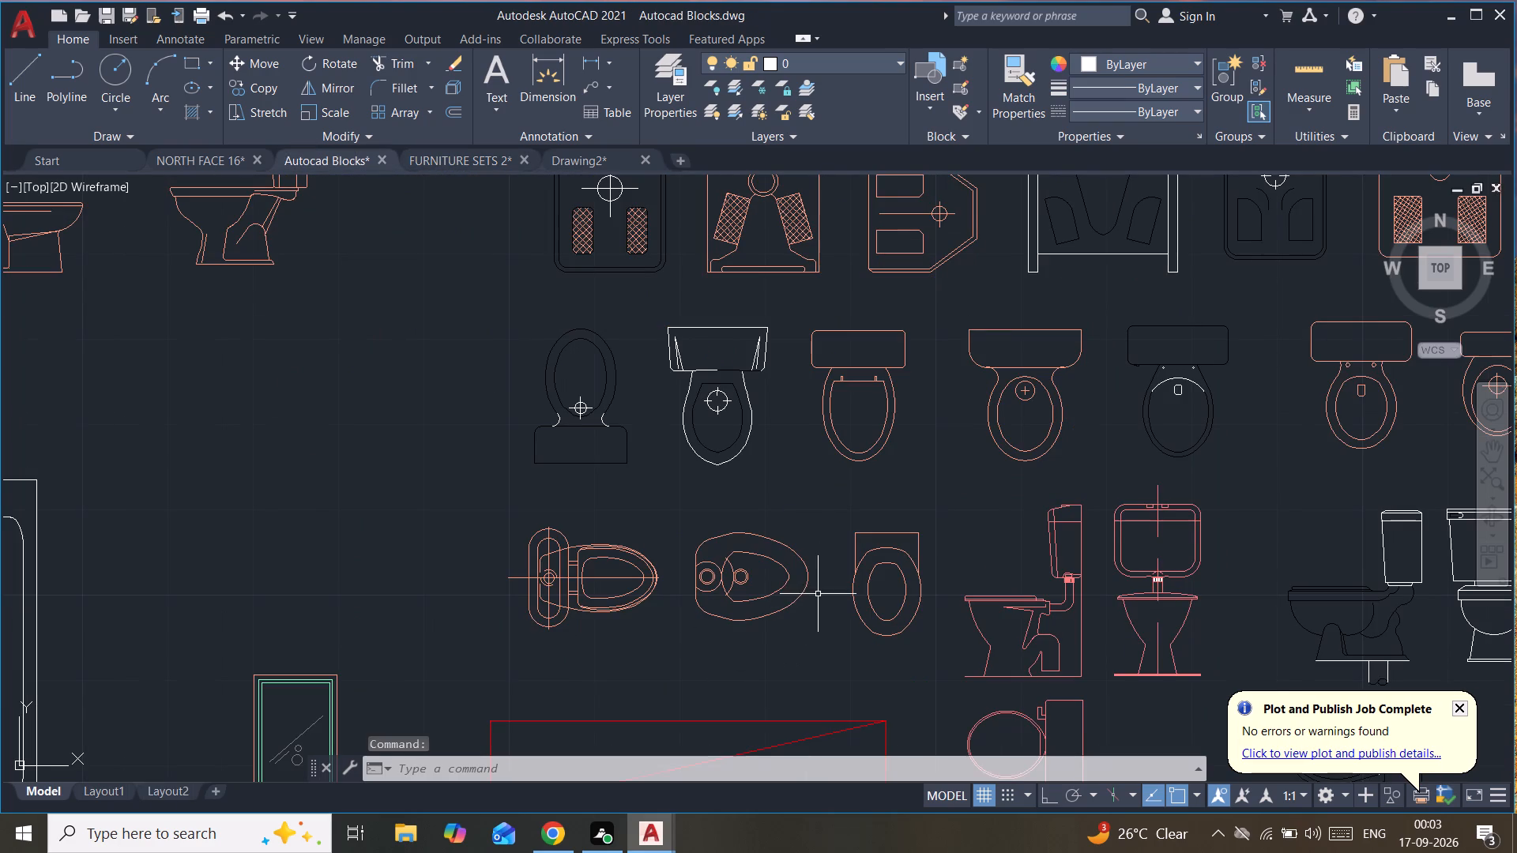
{"action": "scroll", "coordinate": [802, 496], "scroll_direction": "down", "scroll_amount": 6}
{"action": "middle_click_drag", "start_coordinate": [585, 547], "coordinate": [1101, 357]}
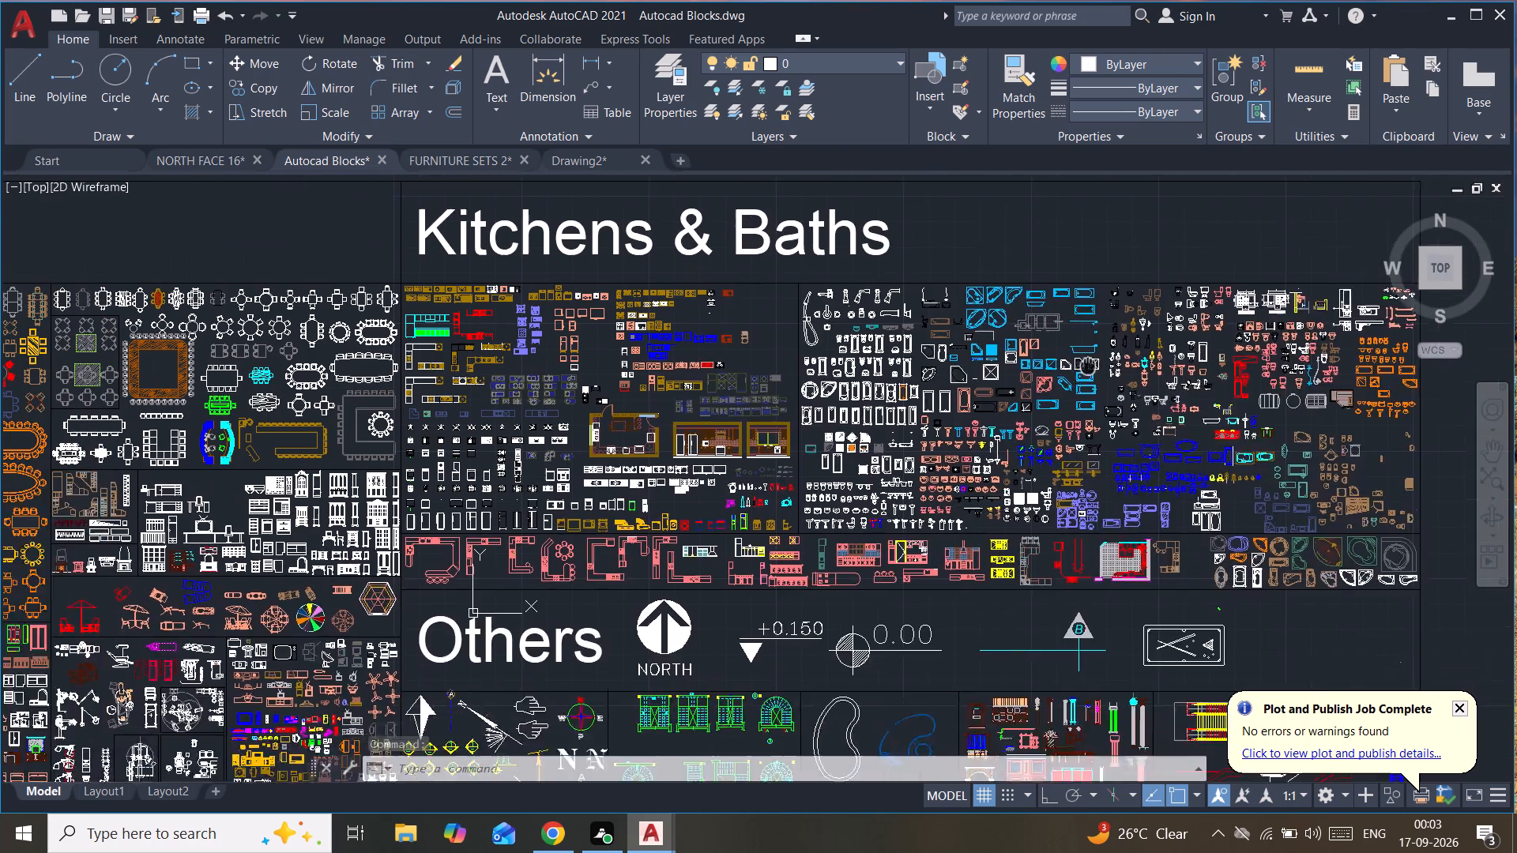
{"action": "middle_click_drag", "start_coordinate": [1101, 357], "coordinate": [1132, 333]}
{"action": "middle_click_drag", "start_coordinate": [442, 457], "coordinate": [1341, 302]}
{"action": "scroll", "coordinate": [1007, 364], "scroll_direction": "up", "scroll_amount": 1}
{"action": "middle_click_drag", "start_coordinate": [1004, 363], "coordinate": [973, 454]}
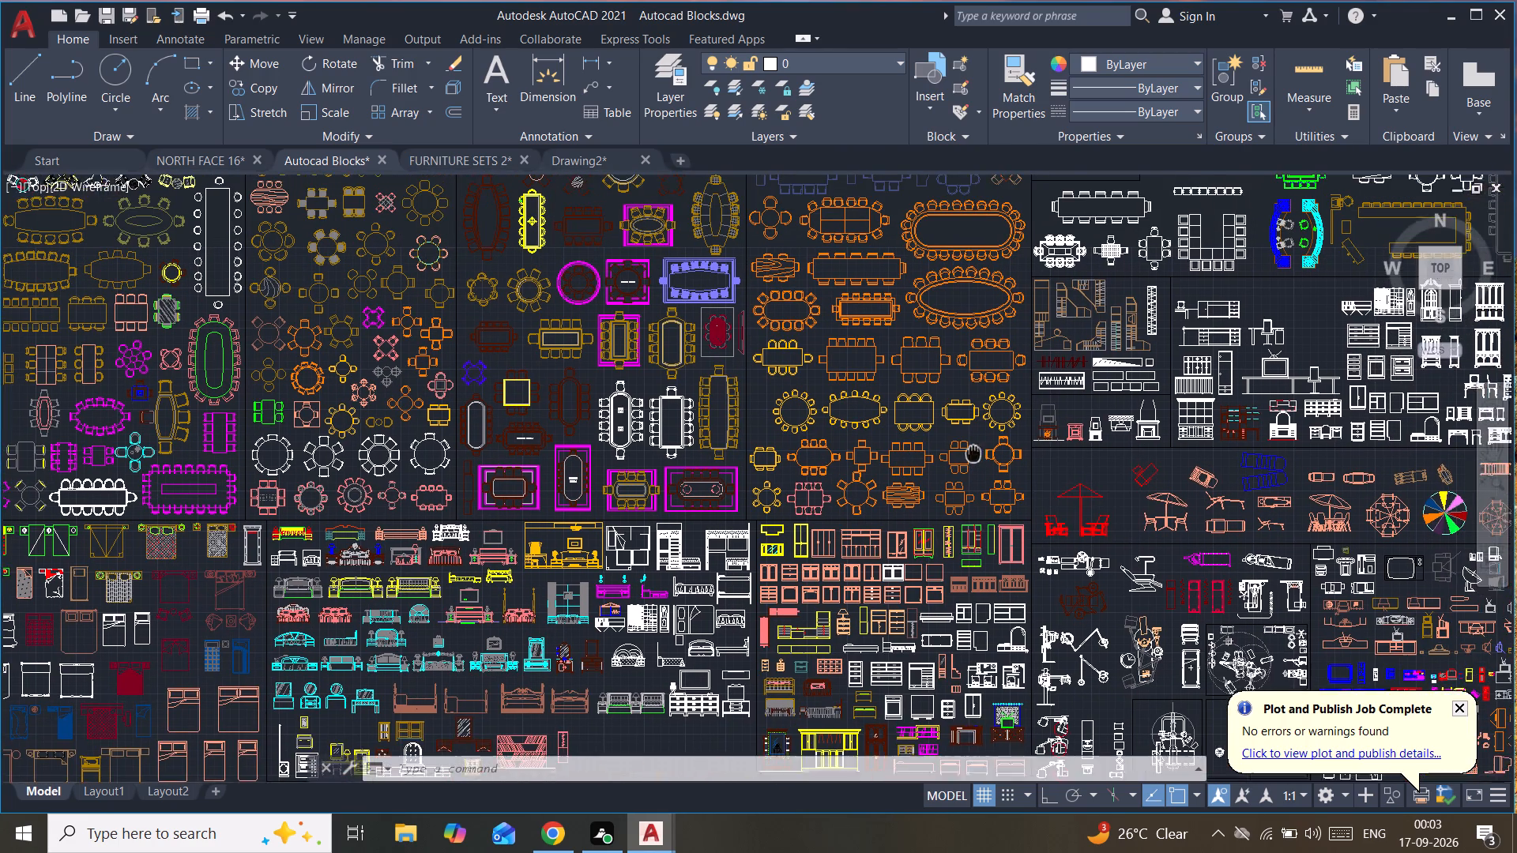
{"action": "middle_click_drag", "start_coordinate": [973, 454], "coordinate": [962, 477]}
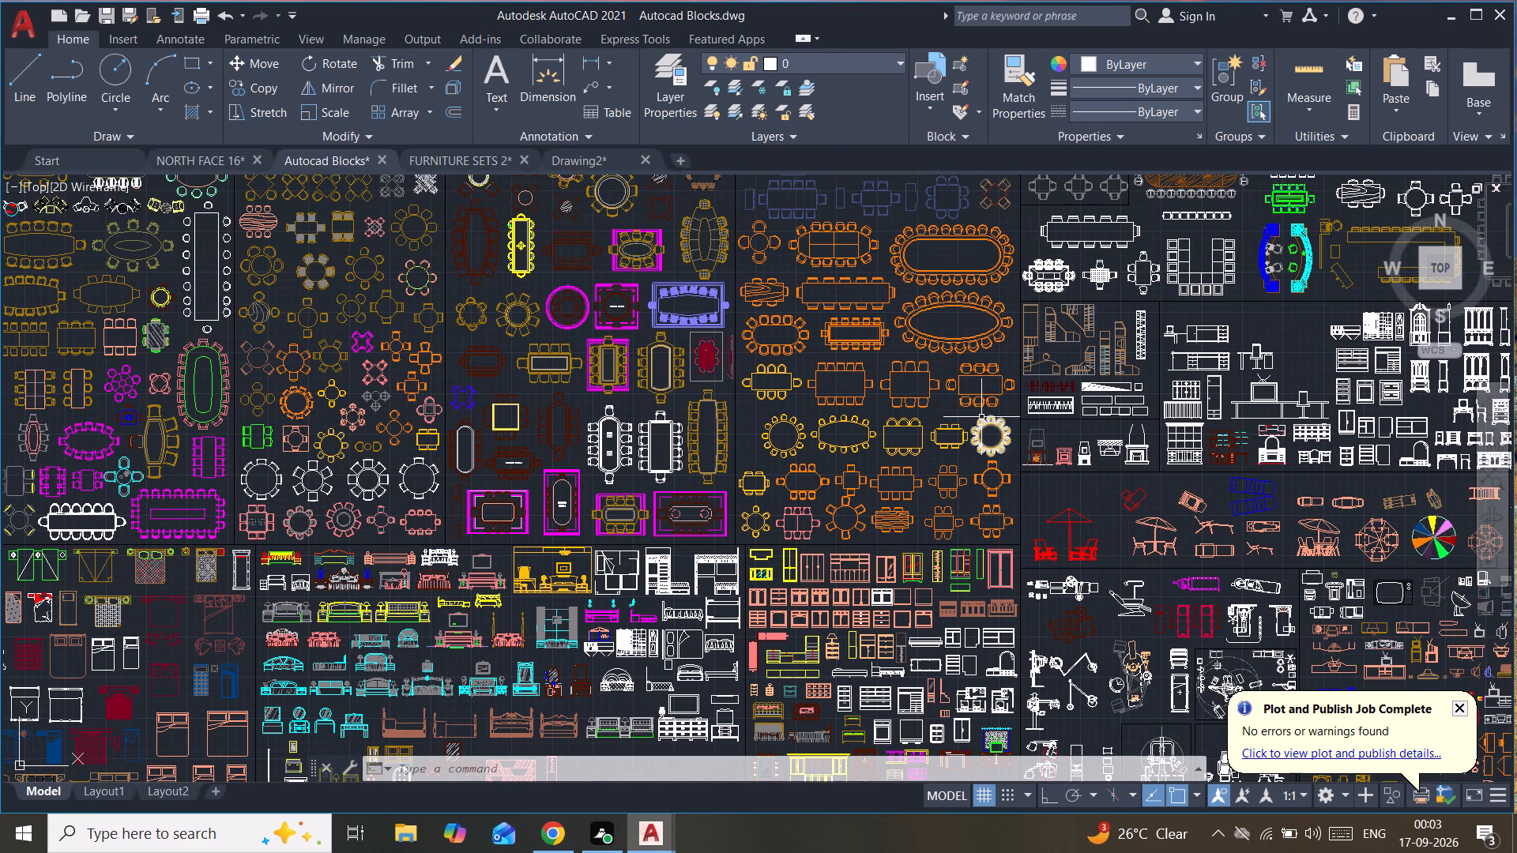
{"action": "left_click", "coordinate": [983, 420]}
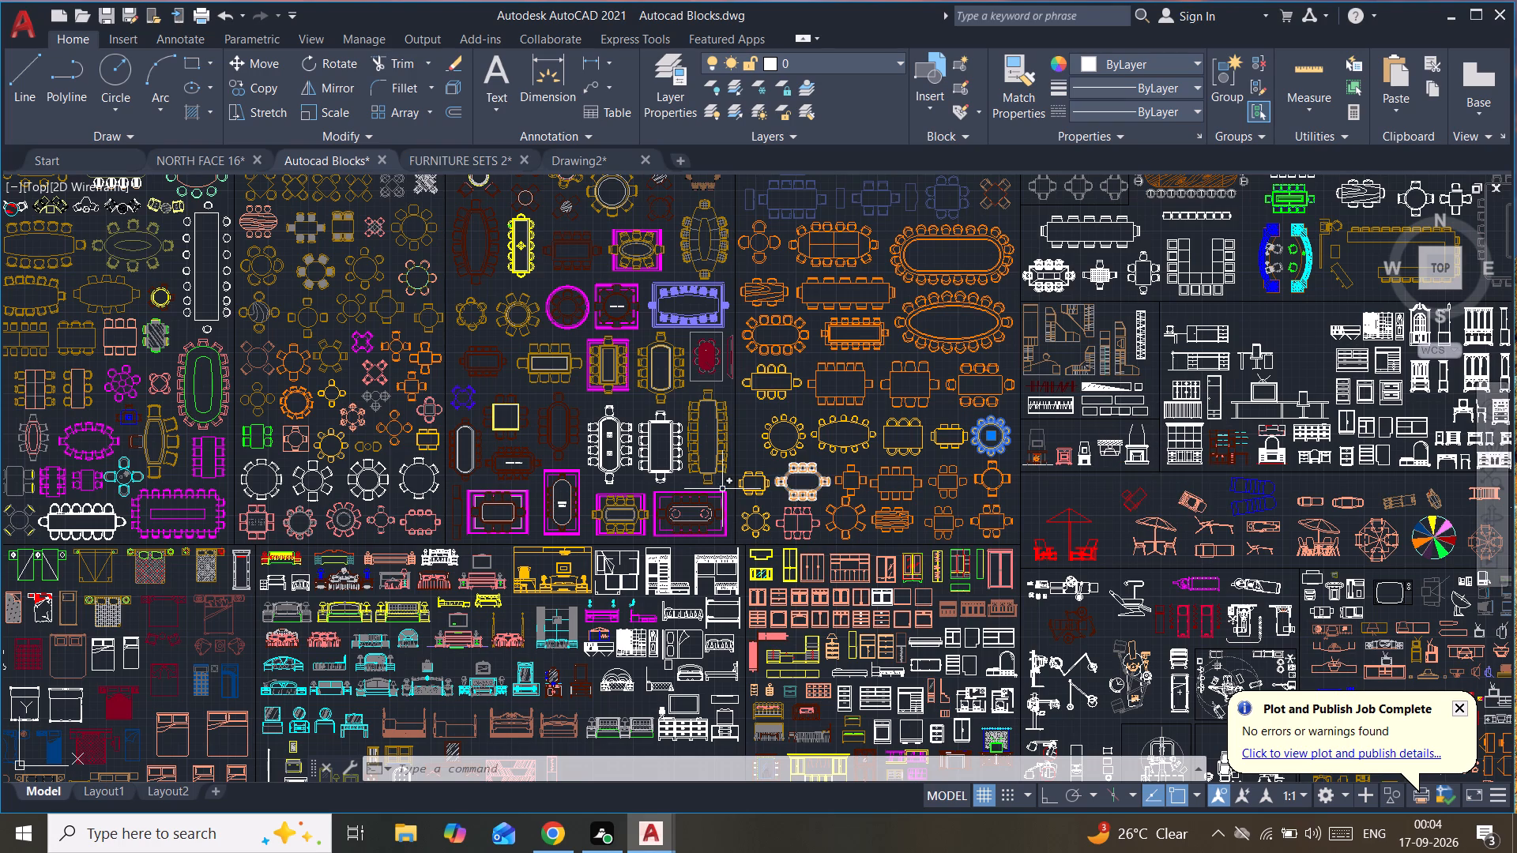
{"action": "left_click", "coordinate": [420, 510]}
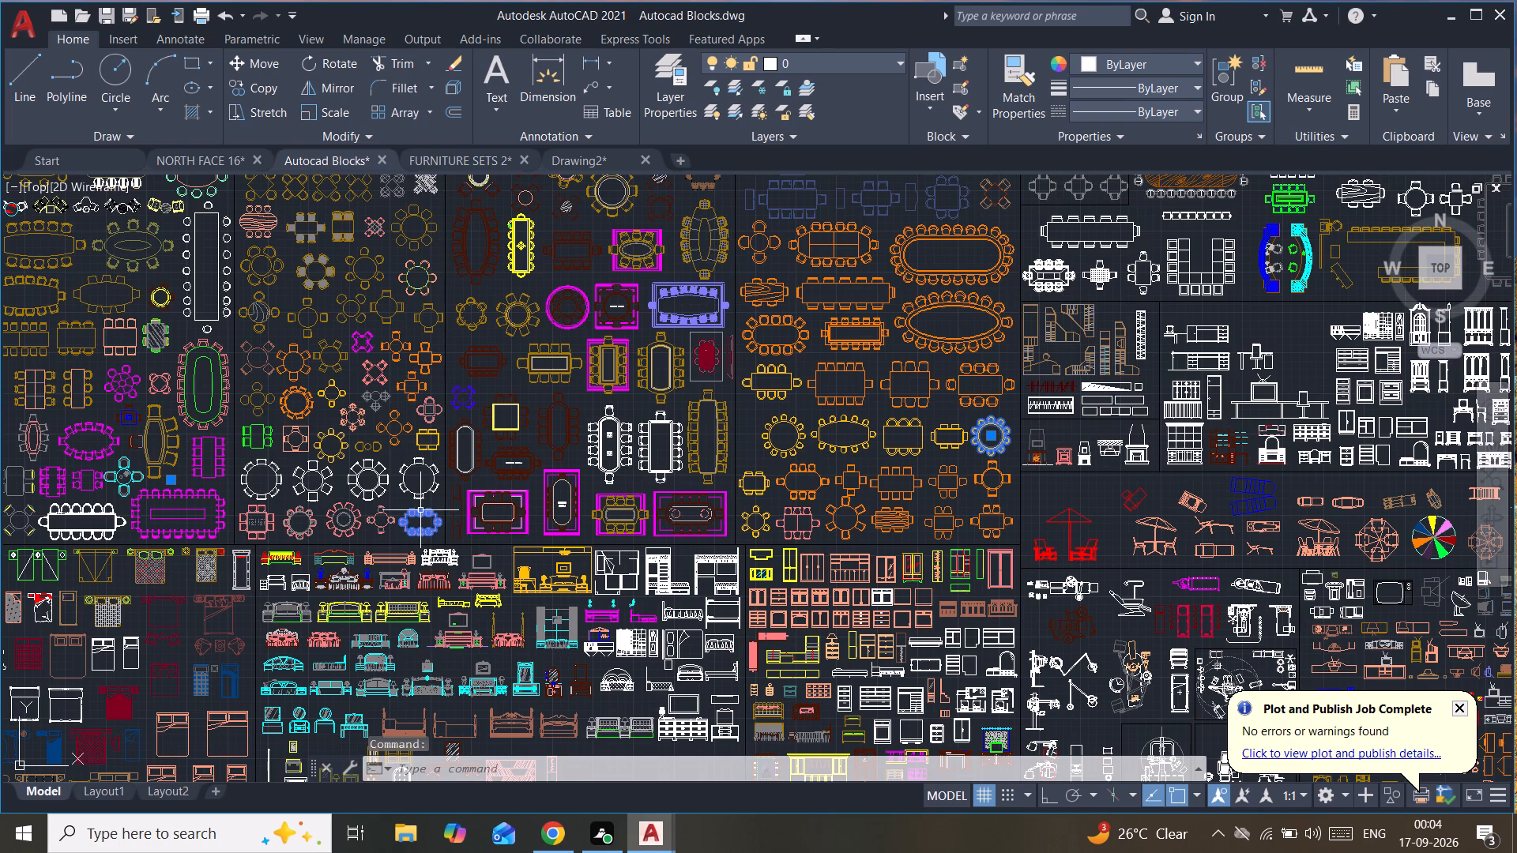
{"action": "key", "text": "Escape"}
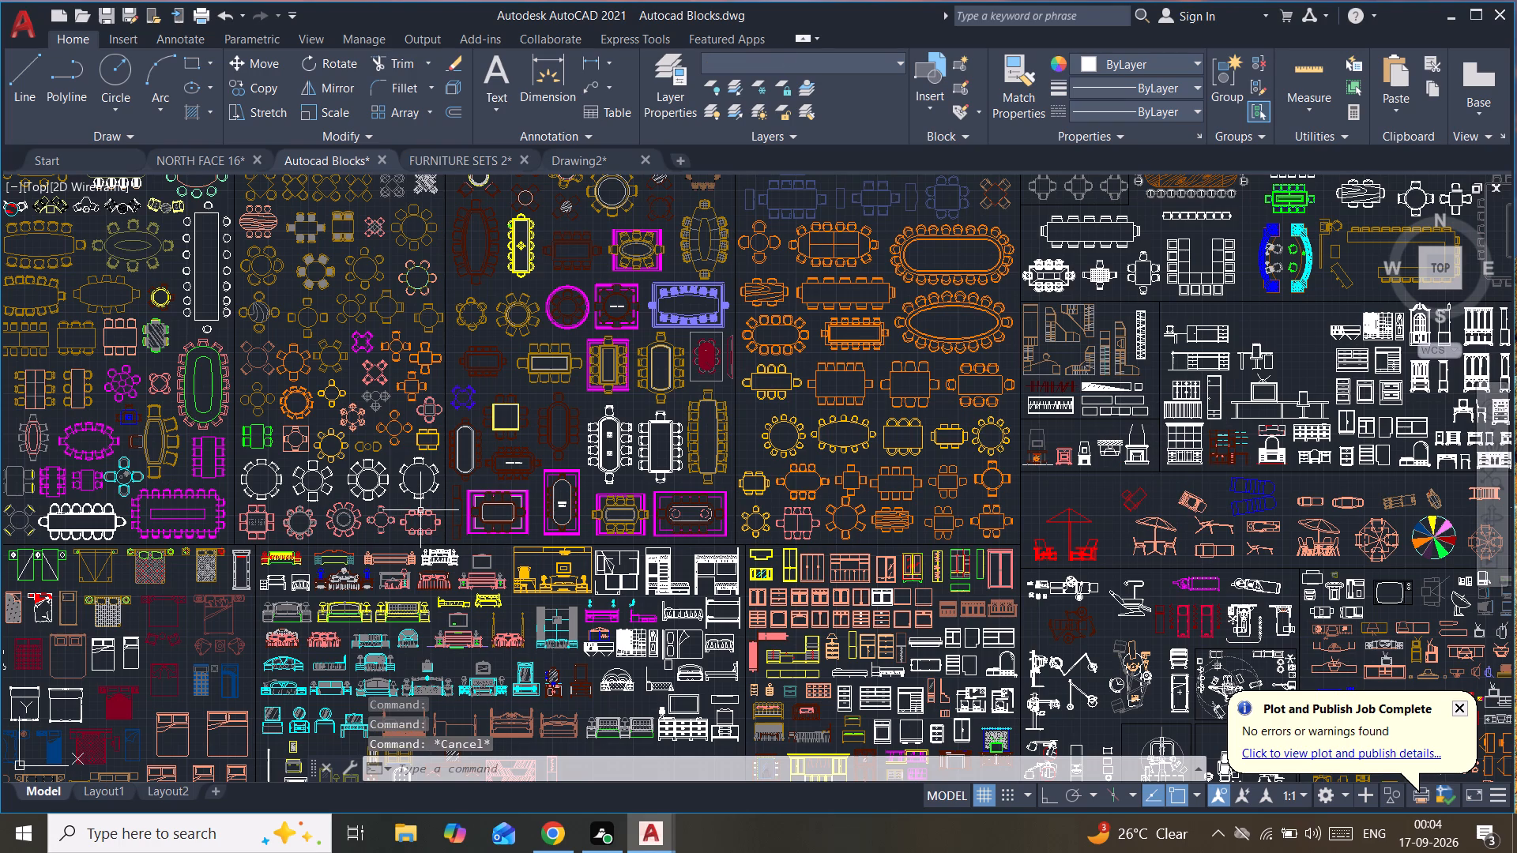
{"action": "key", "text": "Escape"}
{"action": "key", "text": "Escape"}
Copy the rectangular eight-seat dining table block from Autocad Blocks into Drawing2, placing it outside the plan's east wall.
{"action": "left_click", "coordinate": [420, 513]}
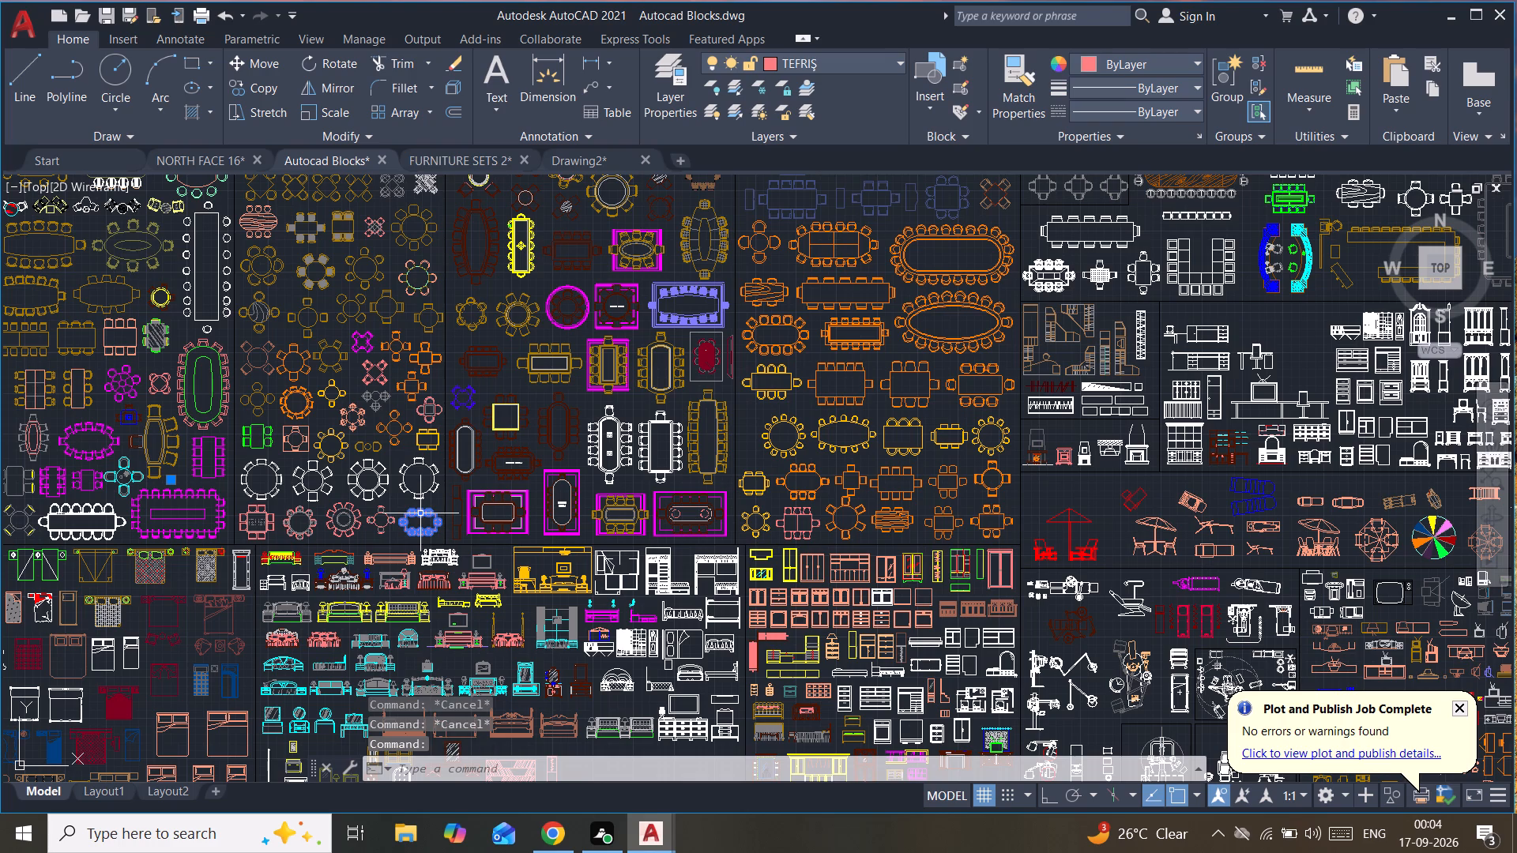
{"action": "key", "text": "ctrl+c"}
{"action": "key", "text": "ctrl+c"}
{"action": "key", "text": "ctrl+c"}
{"action": "key", "text": "ctrl+c"}
{"action": "key", "text": "ctrl+c"}
{"action": "key", "text": "ctrl+c"}
{"action": "key", "text": "ctrl+c"}
{"action": "key", "text": "ctrl+c"}
{"action": "key", "text": "ctrl+c"}
{"action": "key", "text": "ctrl+c"}
{"action": "left_click", "coordinate": [559, 155]}
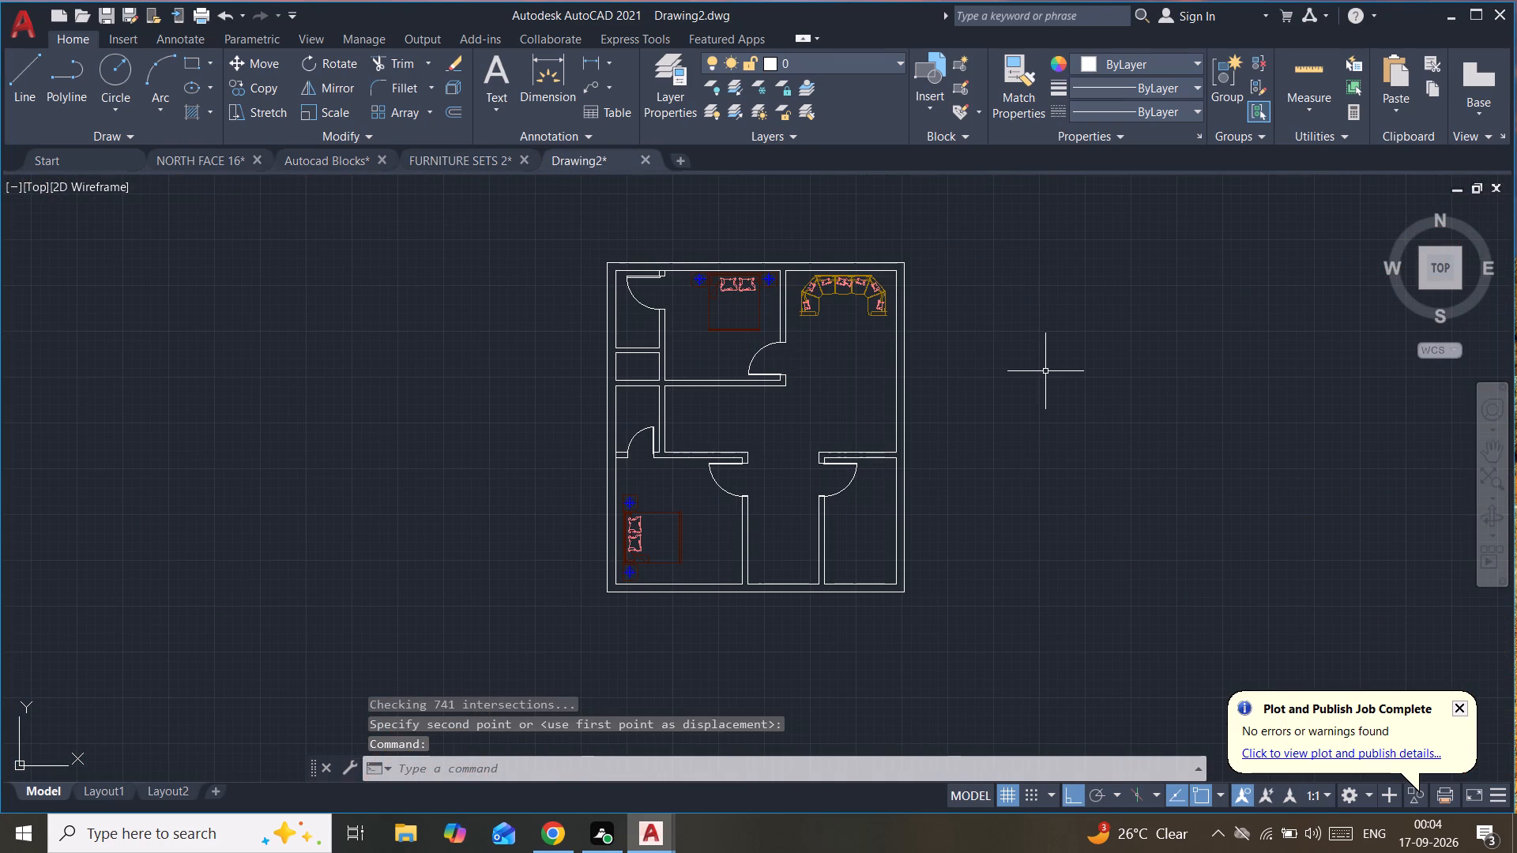
{"action": "key", "text": "ctrl+v"}
{"action": "left_click", "coordinate": [1058, 383]}
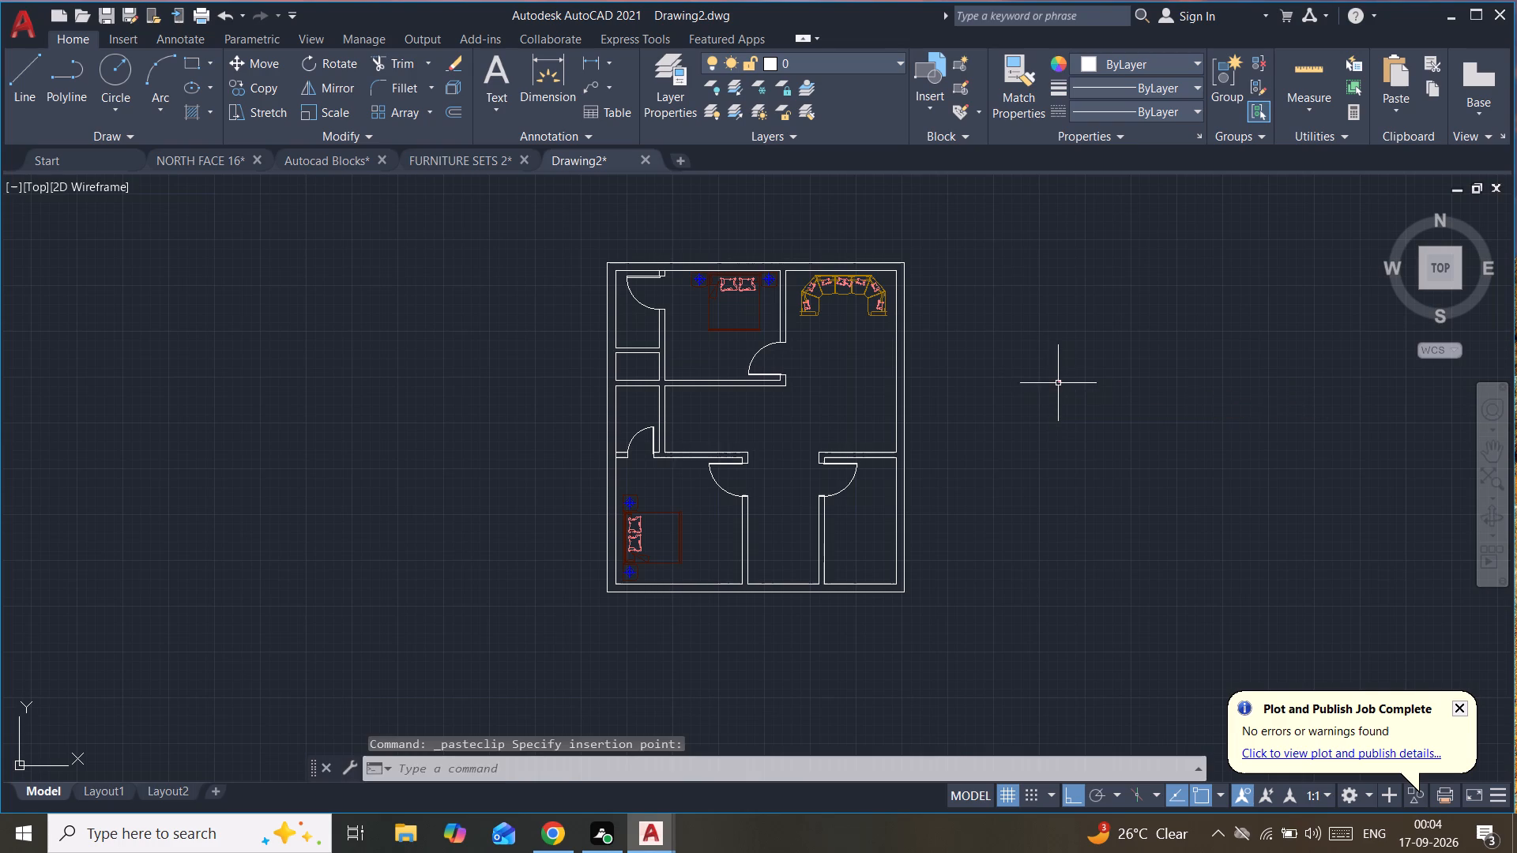
Scale up the tiny pasted dining table block about its insertion point until it is nearly as long as the sofa.
{"action": "left_click", "coordinate": [1091, 352]}
{"action": "left_click", "coordinate": [1043, 430]}
{"action": "left_click", "coordinate": [317, 118]}
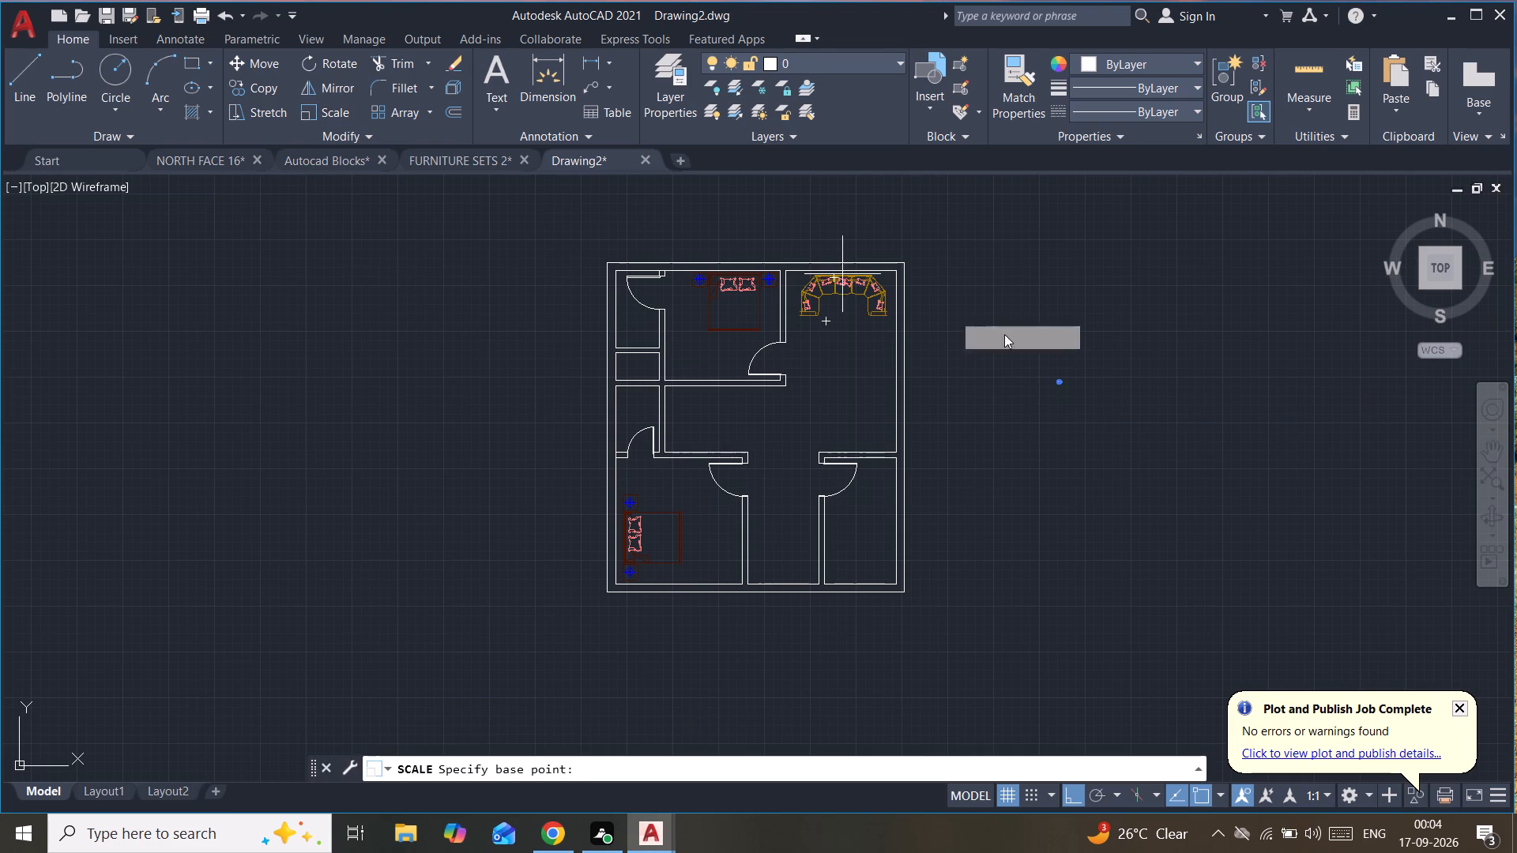
{"action": "left_click", "coordinate": [1056, 381]}
{"action": "left_click", "coordinate": [1079, 342]}
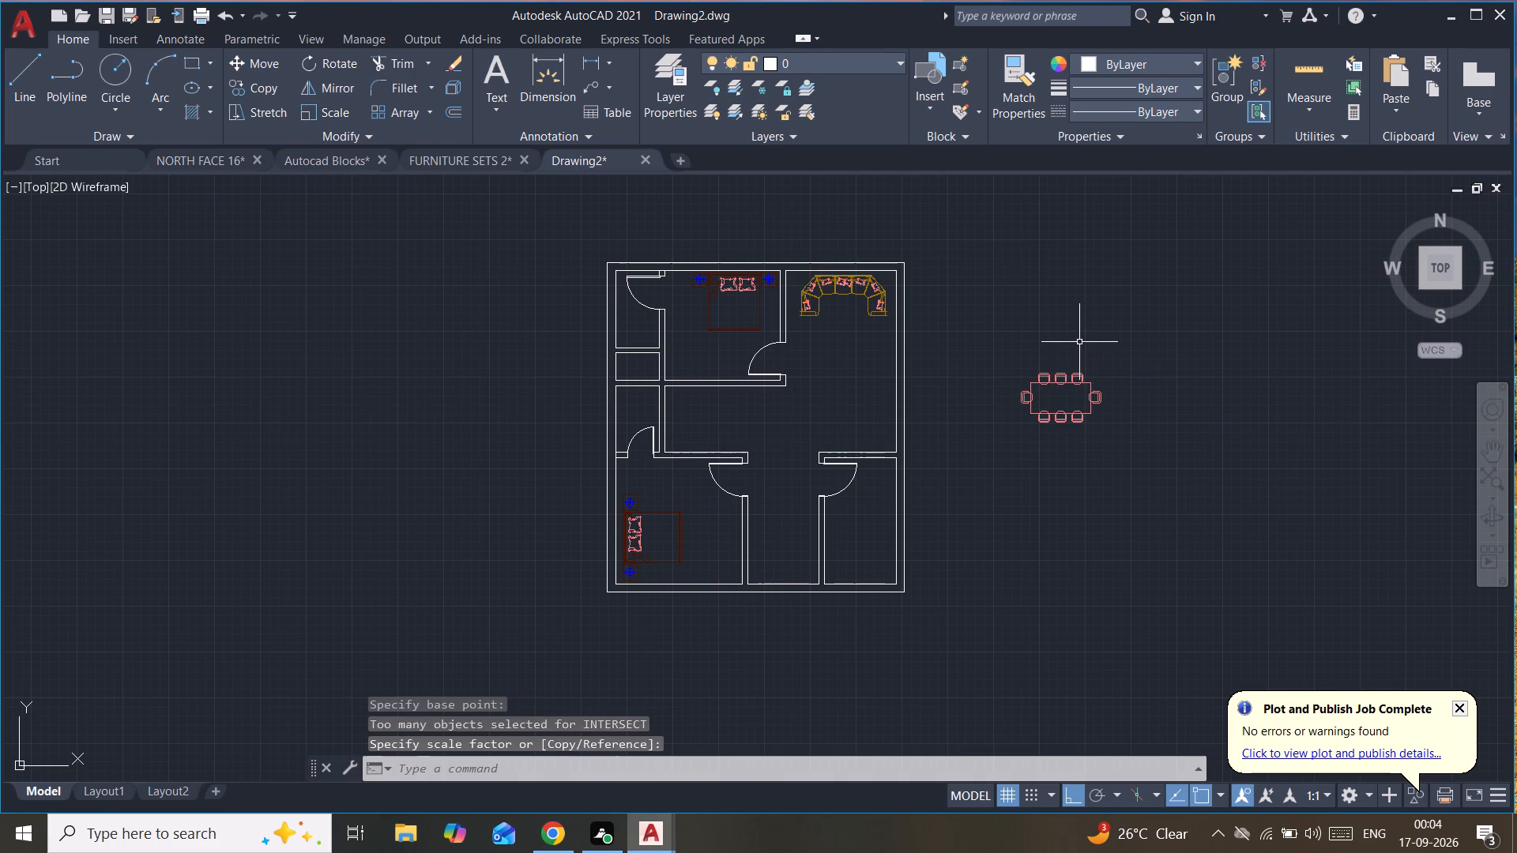
Rotate the dining table block 90° about its northeast corner, so its long side runs north-south.
{"action": "left_click", "coordinate": [1116, 354]}
{"action": "left_click", "coordinate": [933, 475]}
{"action": "left_click", "coordinate": [329, 60]}
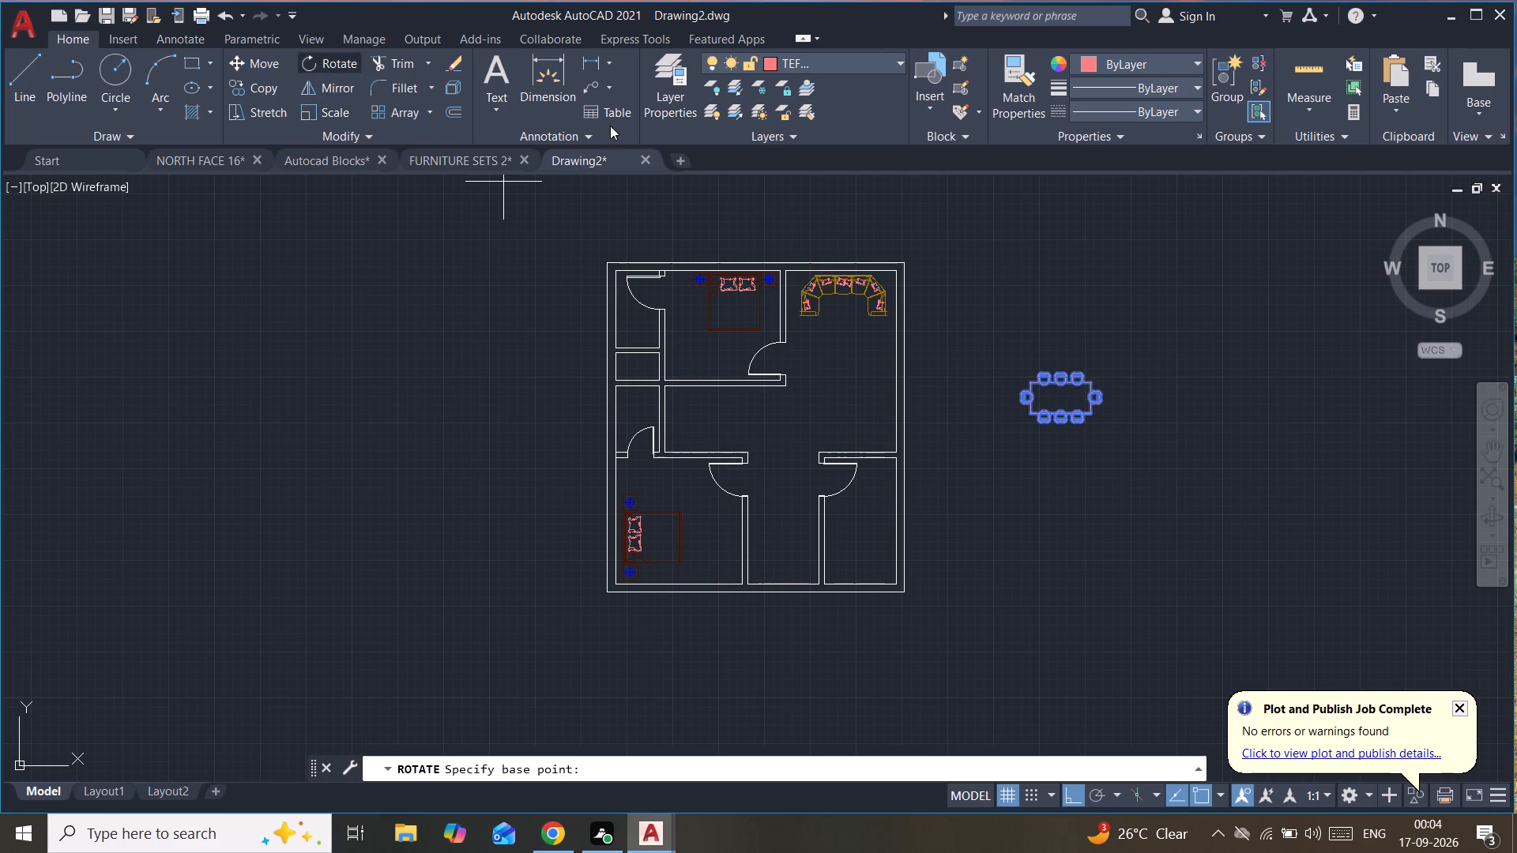
{"action": "left_click", "coordinate": [1097, 385]}
{"action": "left_click", "coordinate": [1084, 256]}
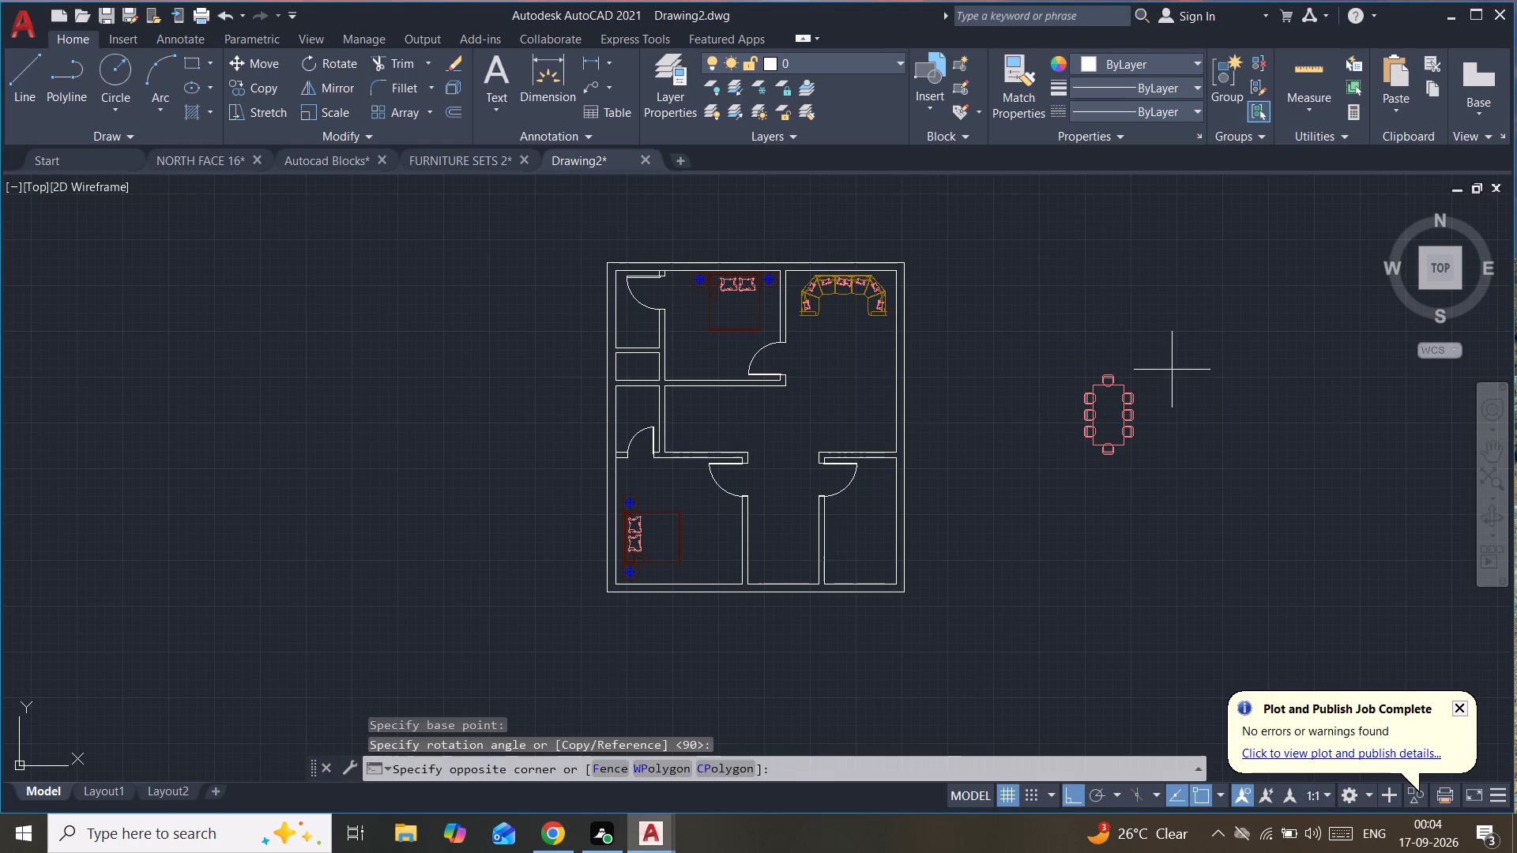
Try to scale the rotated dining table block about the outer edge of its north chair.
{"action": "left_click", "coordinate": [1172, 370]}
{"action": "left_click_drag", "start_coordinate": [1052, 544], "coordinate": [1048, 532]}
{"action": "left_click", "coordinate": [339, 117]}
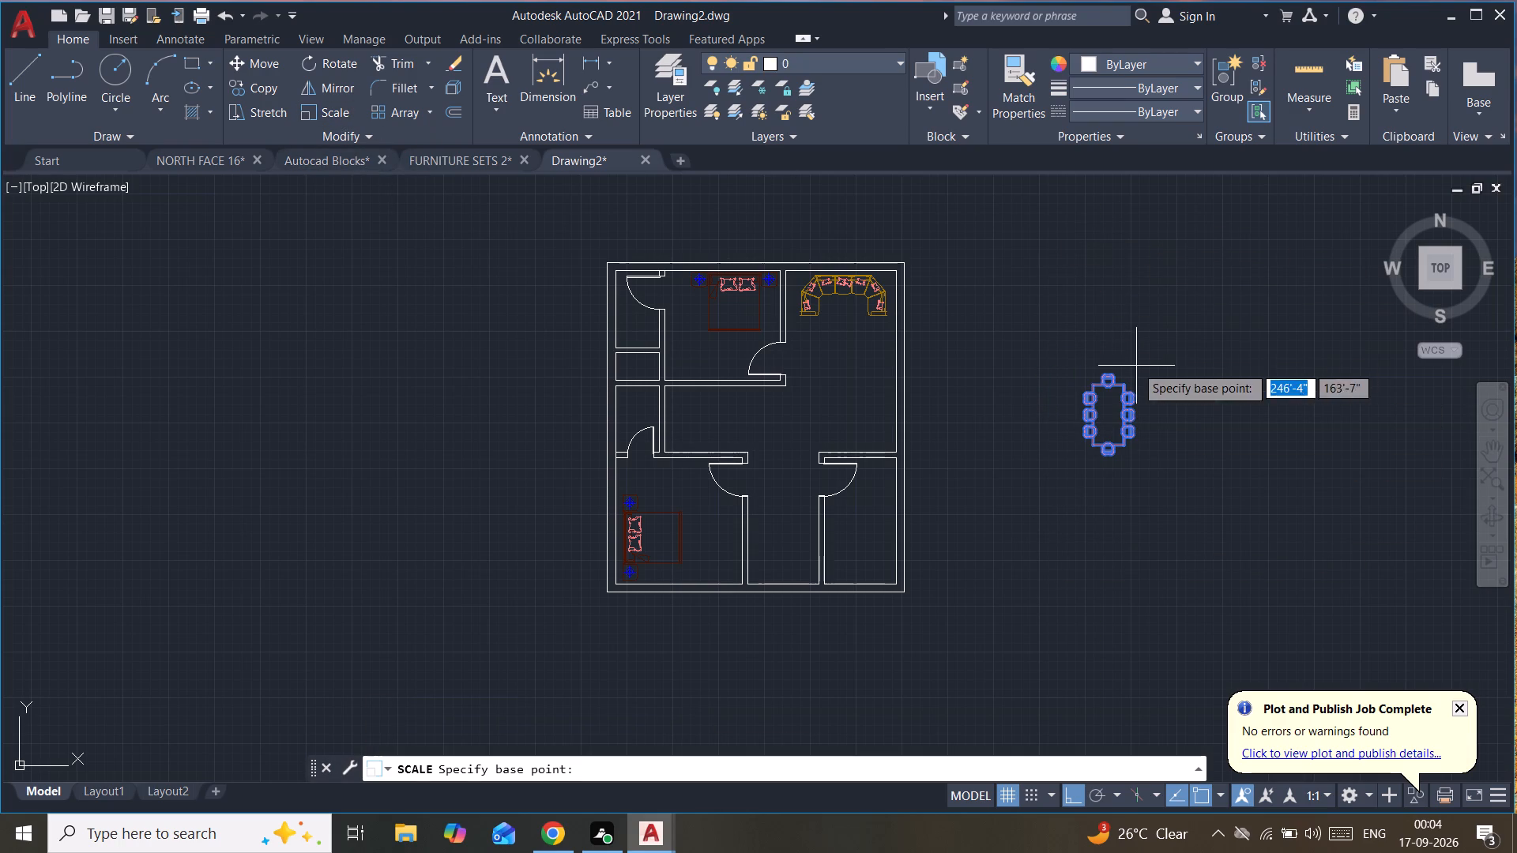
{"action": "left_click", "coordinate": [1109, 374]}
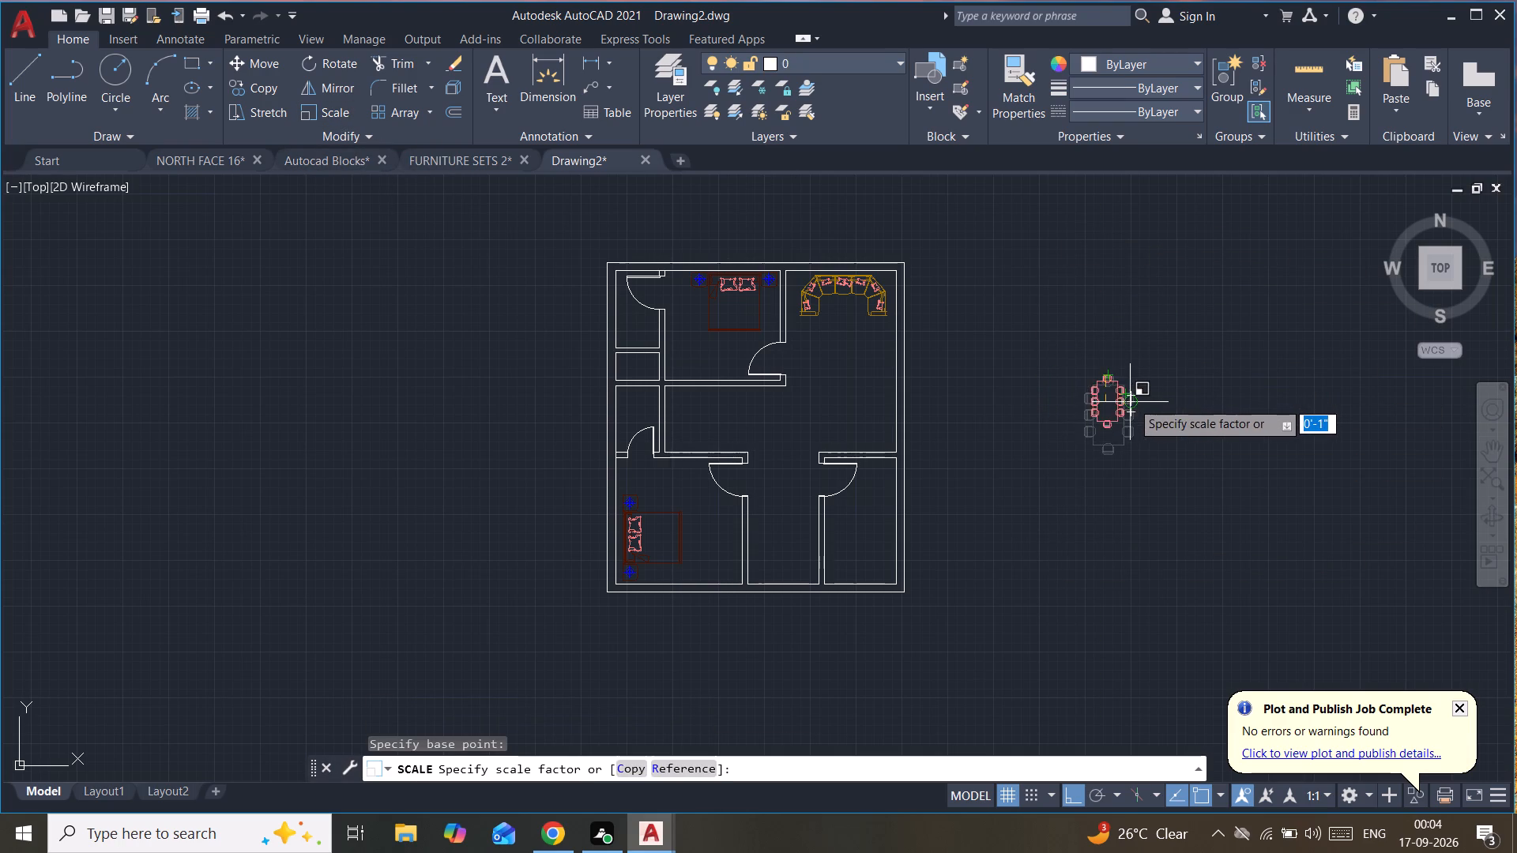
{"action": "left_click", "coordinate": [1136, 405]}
Move the dining table block about 22' west with Ortho off, placing it south of the sofa near the east outer wall.
{"action": "left_click", "coordinate": [1130, 400]}
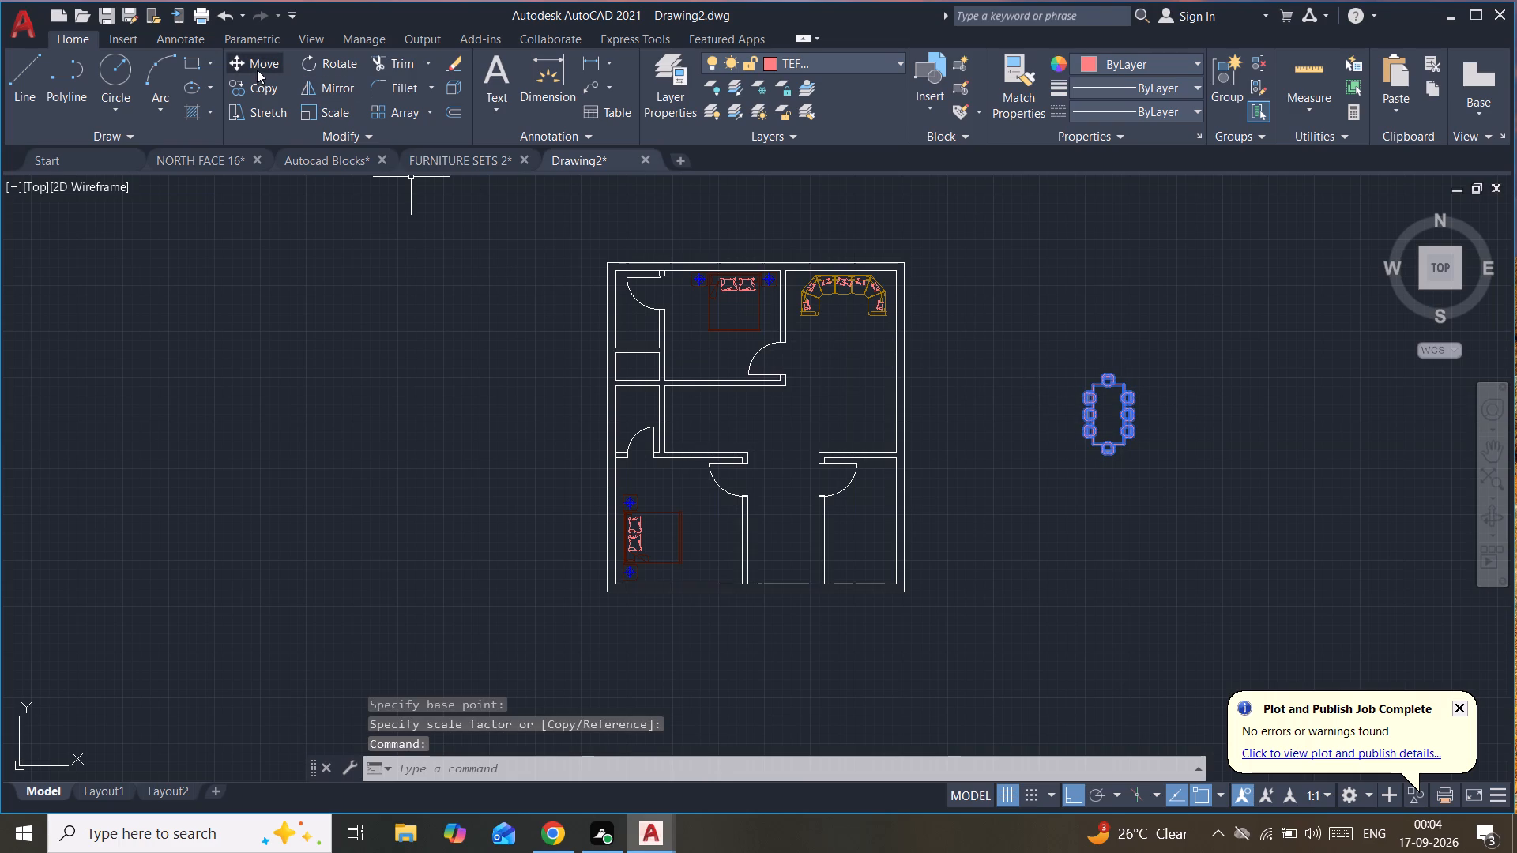
{"action": "left_click", "coordinate": [257, 70]}
{"action": "left_click", "coordinate": [1099, 420]}
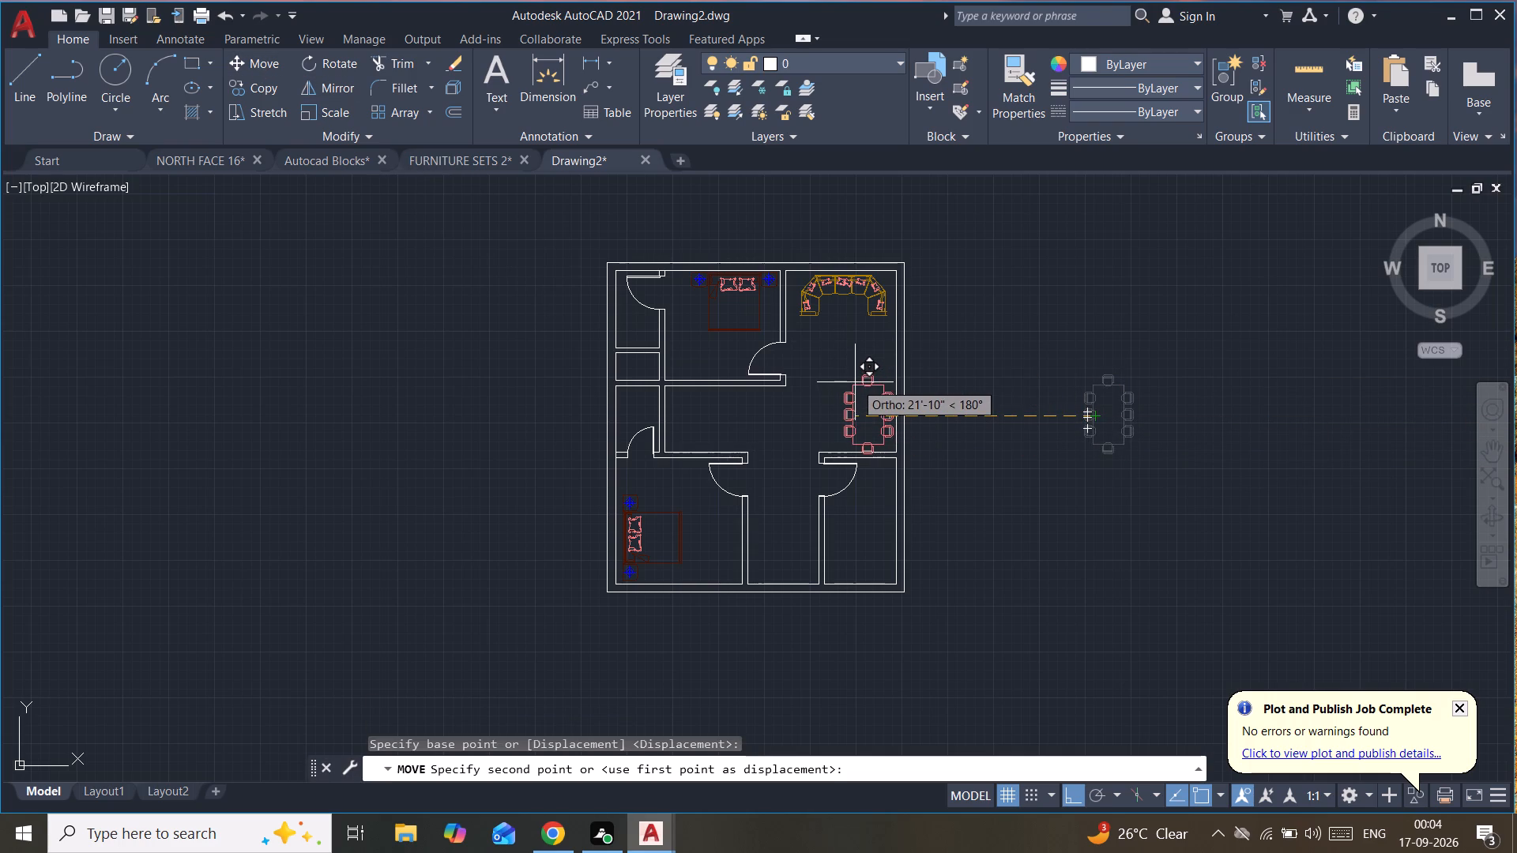
{"action": "key", "text": "F8"}
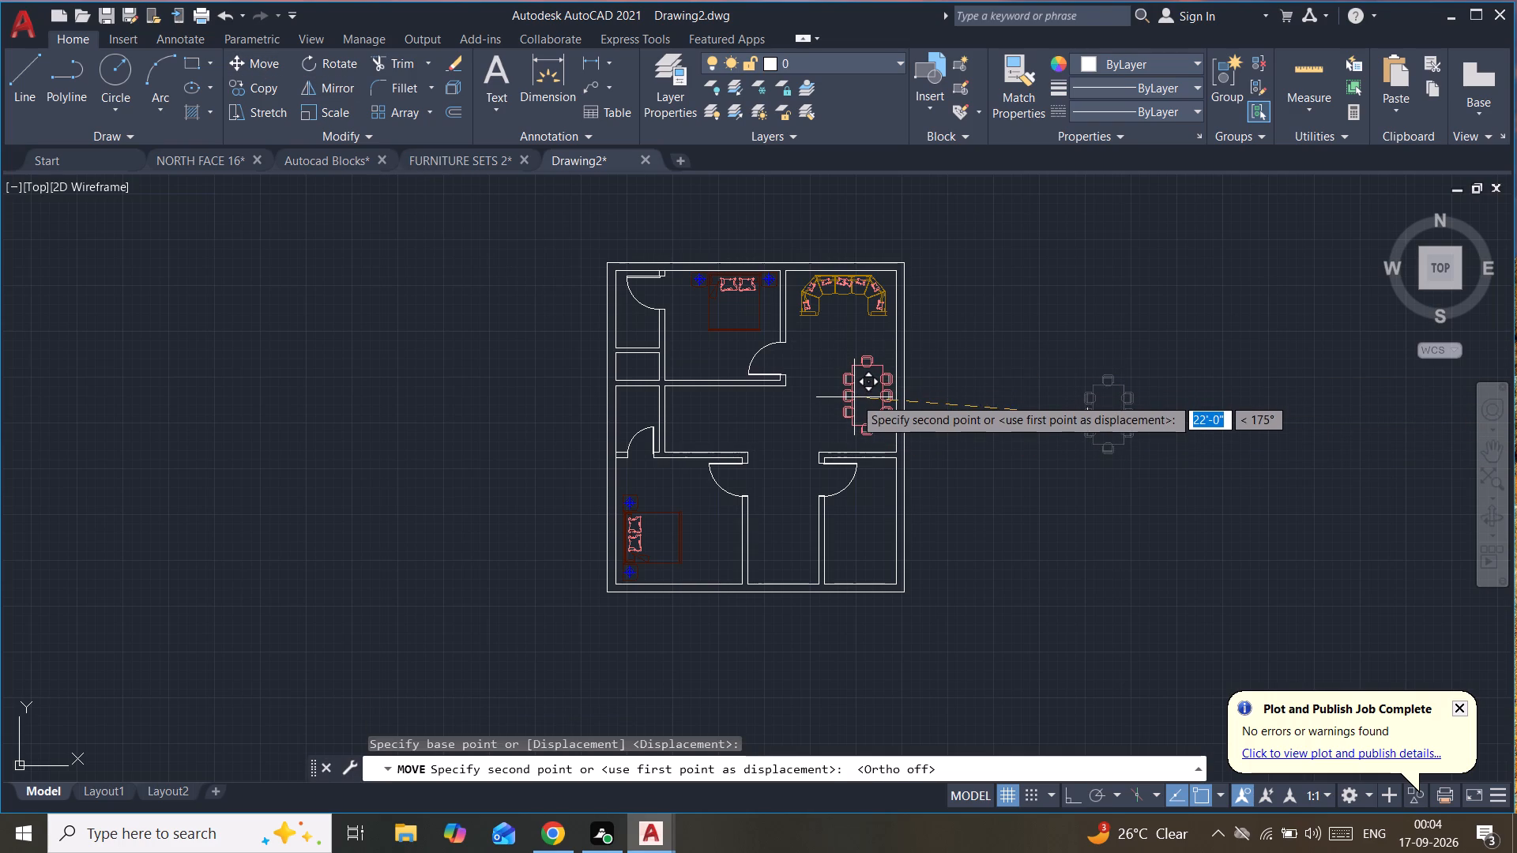
{"action": "left_click", "coordinate": [853, 401]}
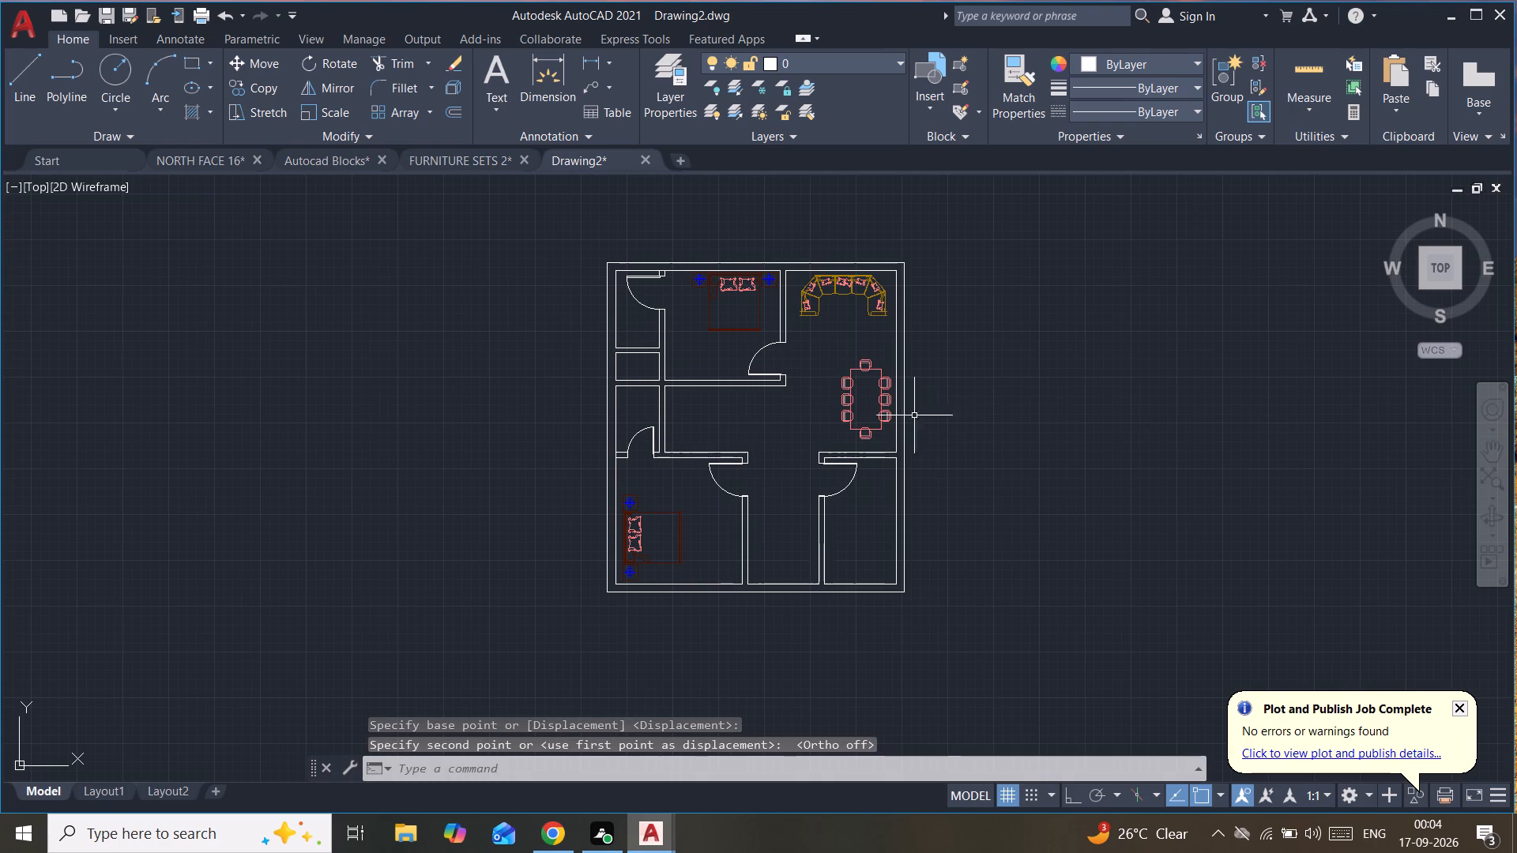
Scale down the dining table block about the southeast corner of its tabletop to roughly 70% of its size.
{"action": "scroll", "coordinate": [849, 404], "scroll_direction": "up", "scroll_amount": 2}
{"action": "left_click", "coordinate": [903, 316]}
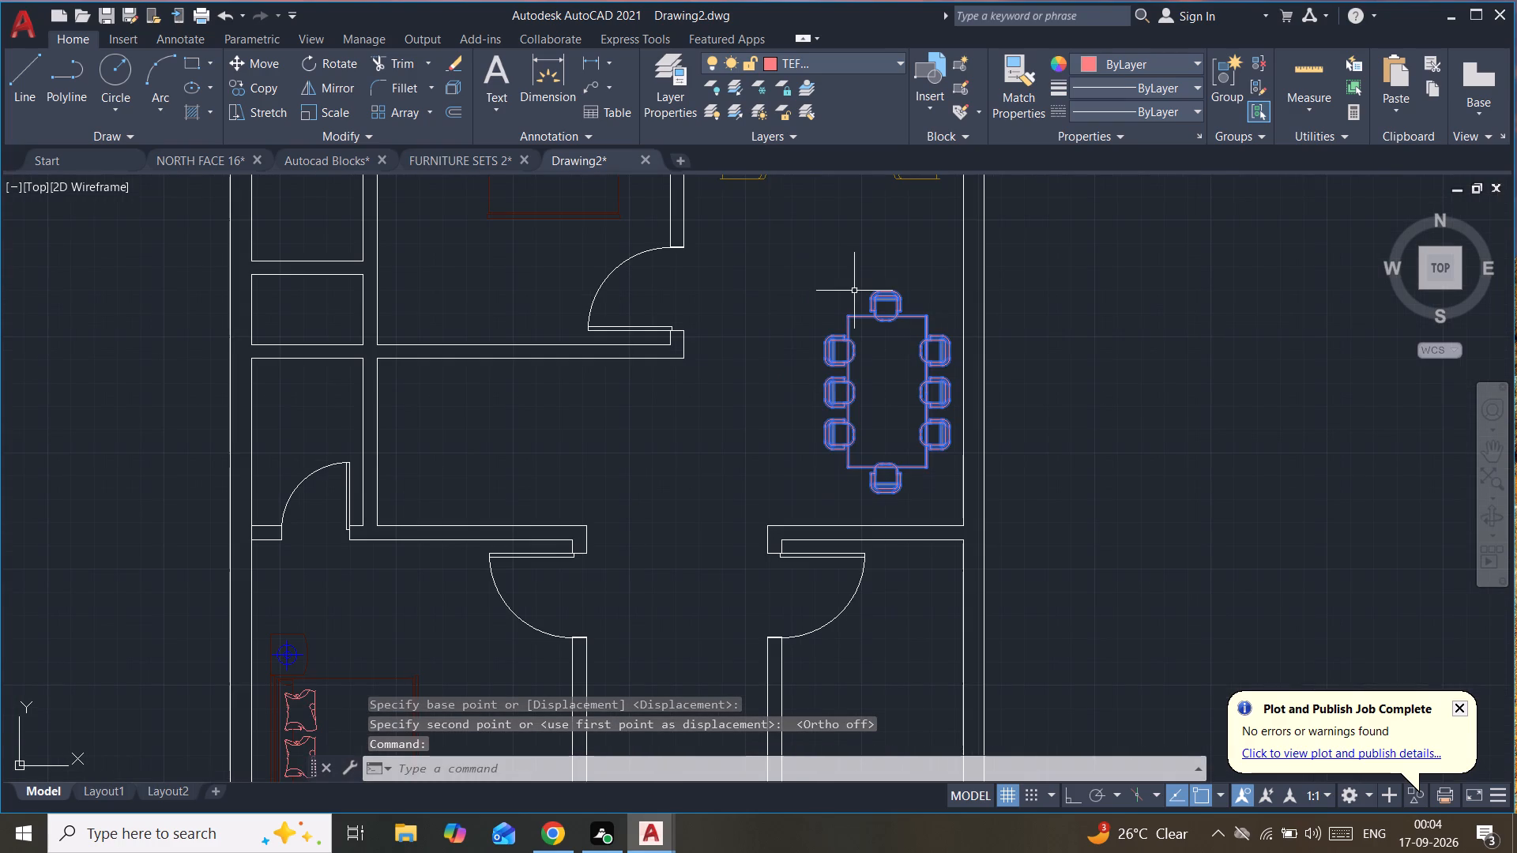
{"action": "left_click", "coordinate": [332, 113]}
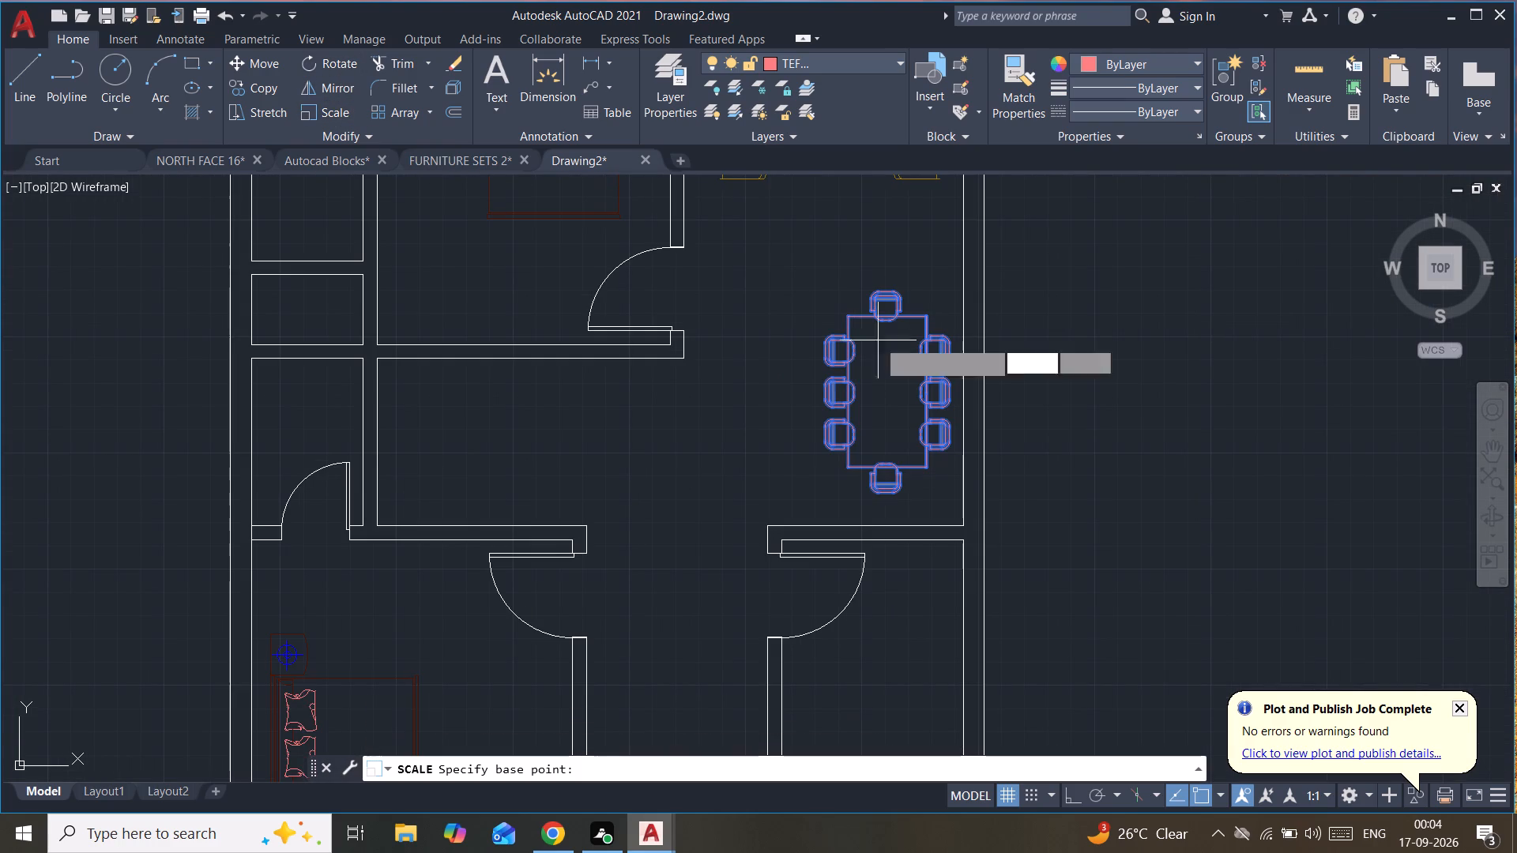
{"action": "left_click", "coordinate": [929, 465]}
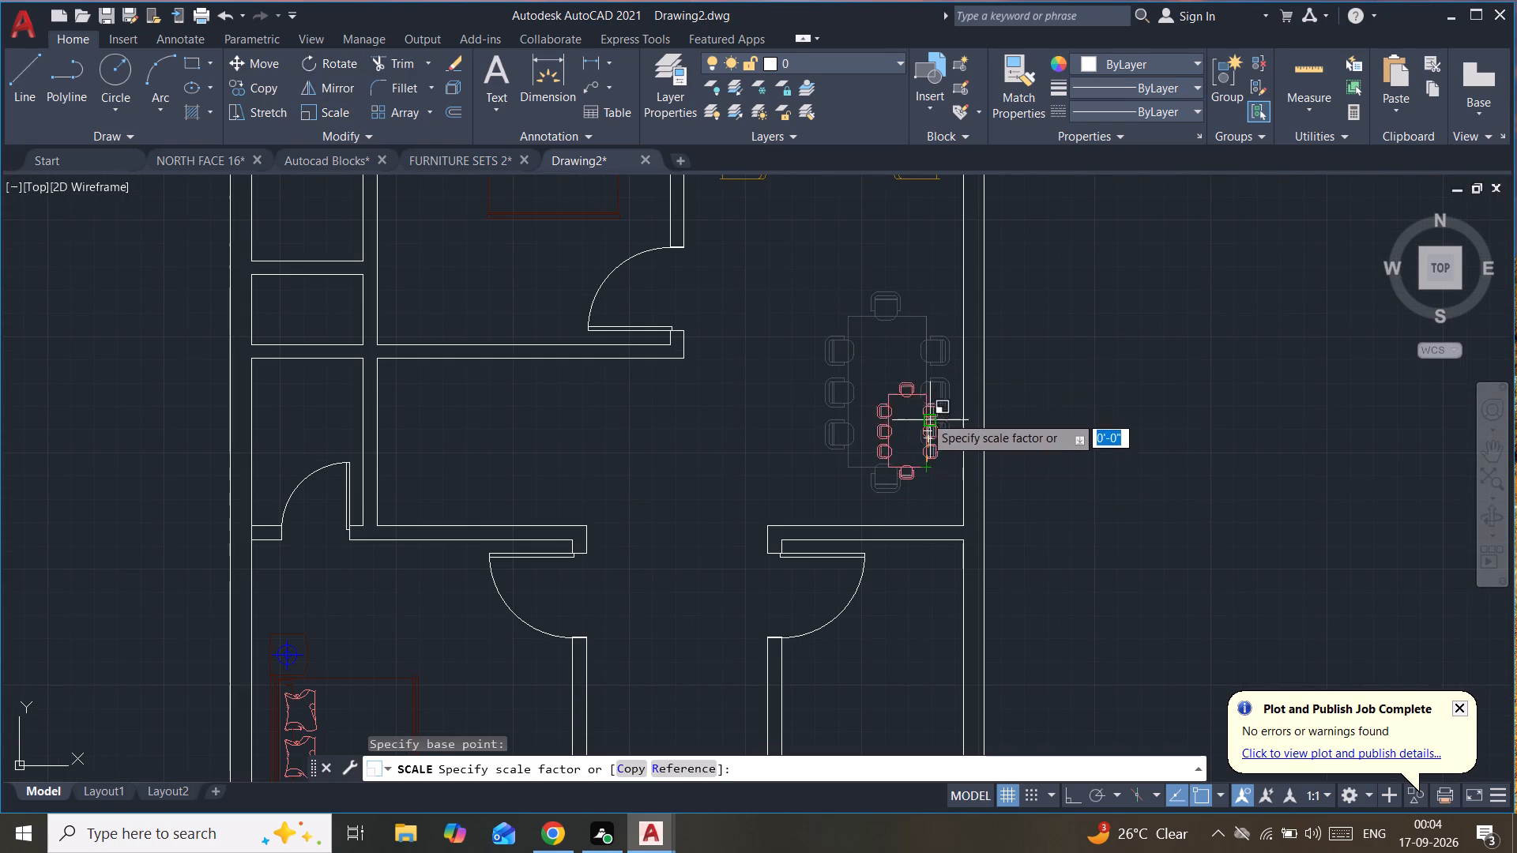
{"action": "left_click", "coordinate": [928, 394]}
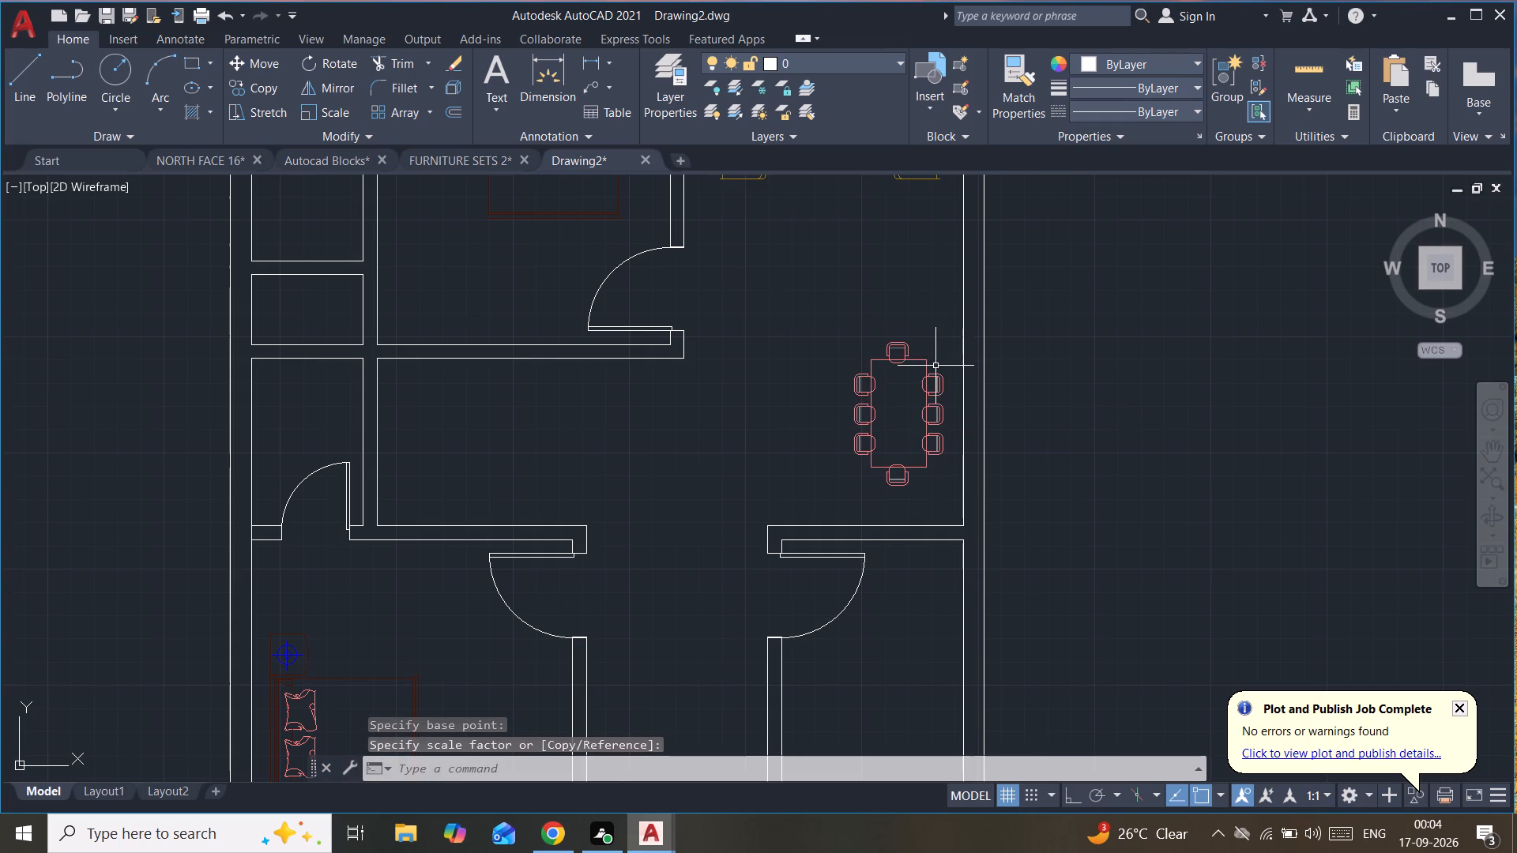
Move the reduced dining table block slightly south, just north of the wall of the southeast room.
{"action": "left_click", "coordinate": [926, 366]}
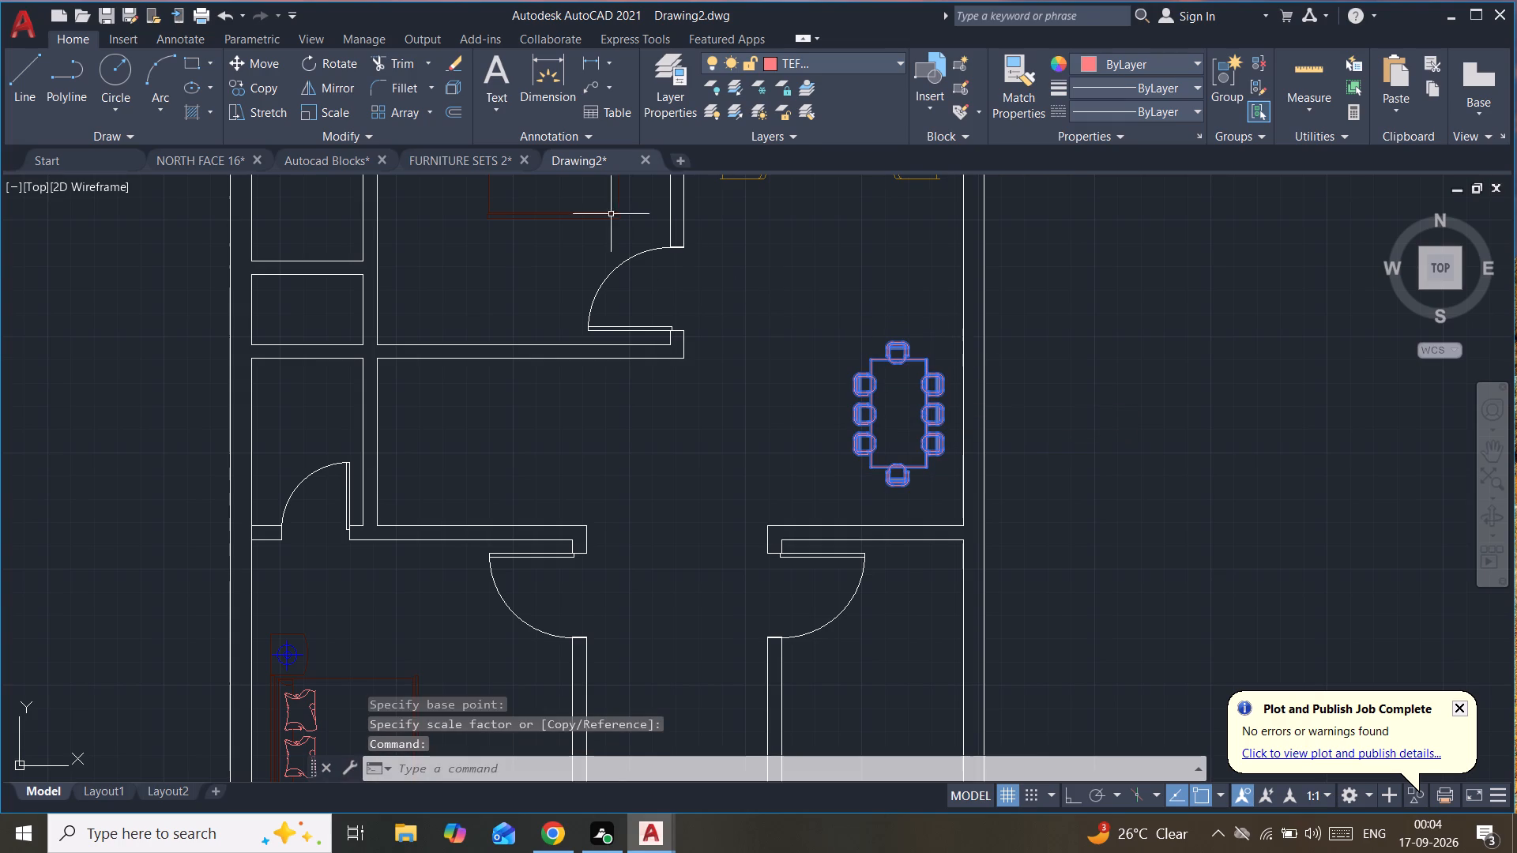
{"action": "left_click", "coordinate": [275, 58]}
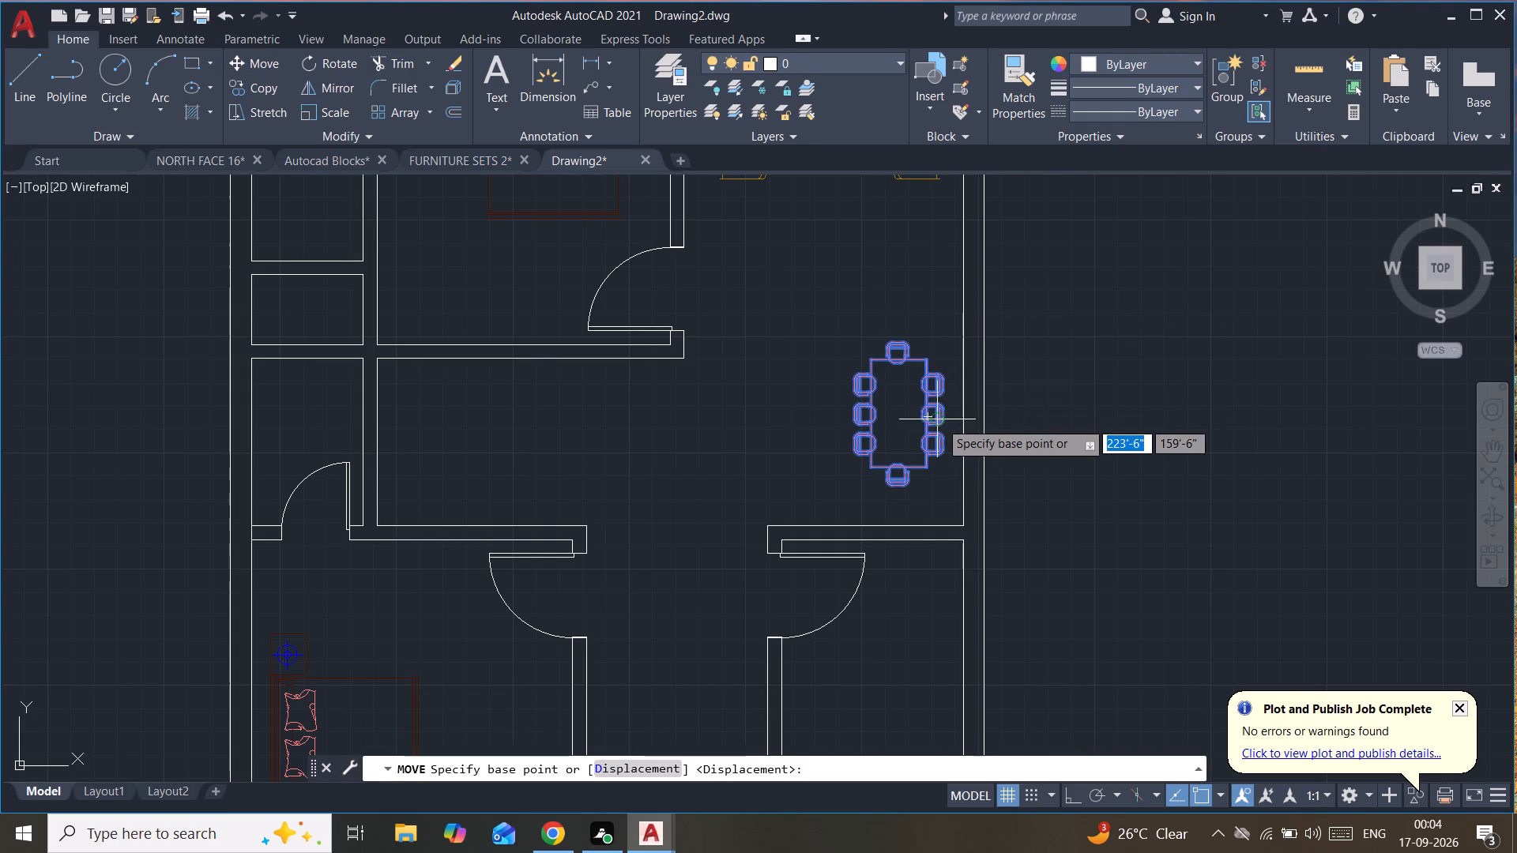
{"action": "left_click", "coordinate": [924, 419]}
{"action": "left_click", "coordinate": [928, 450]}
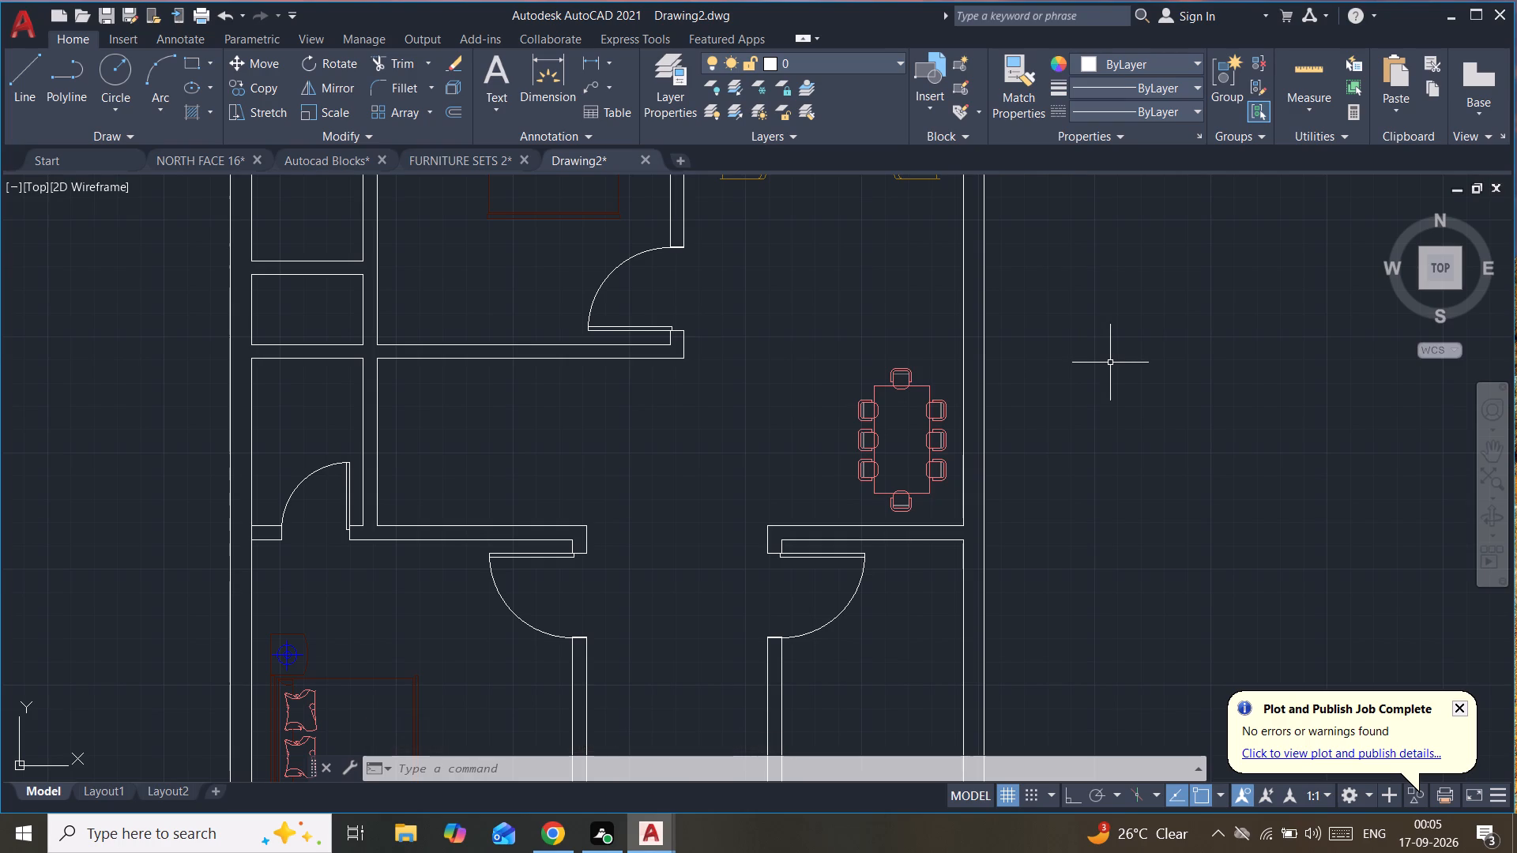
Examine the furnished floor plan, from the southern rooms up to the north bedroom and the sofa area.
{"action": "scroll", "coordinate": [947, 355], "scroll_direction": "down", "scroll_amount": 1}
{"action": "middle_click_drag", "start_coordinate": [905, 352], "coordinate": [934, 256]}
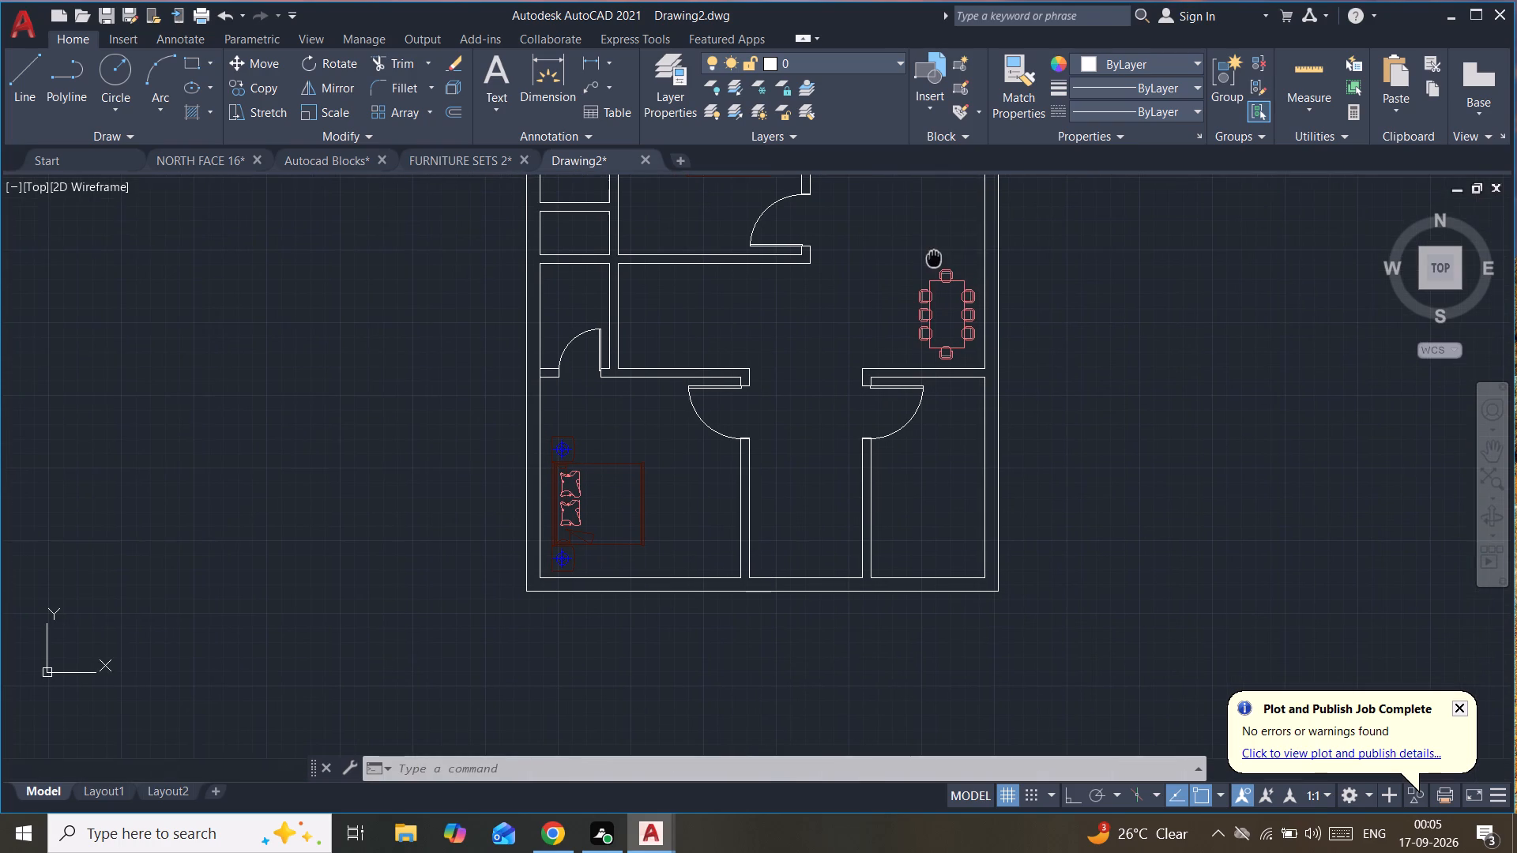
{"action": "middle_click_drag", "start_coordinate": [934, 256], "coordinate": [934, 255]}
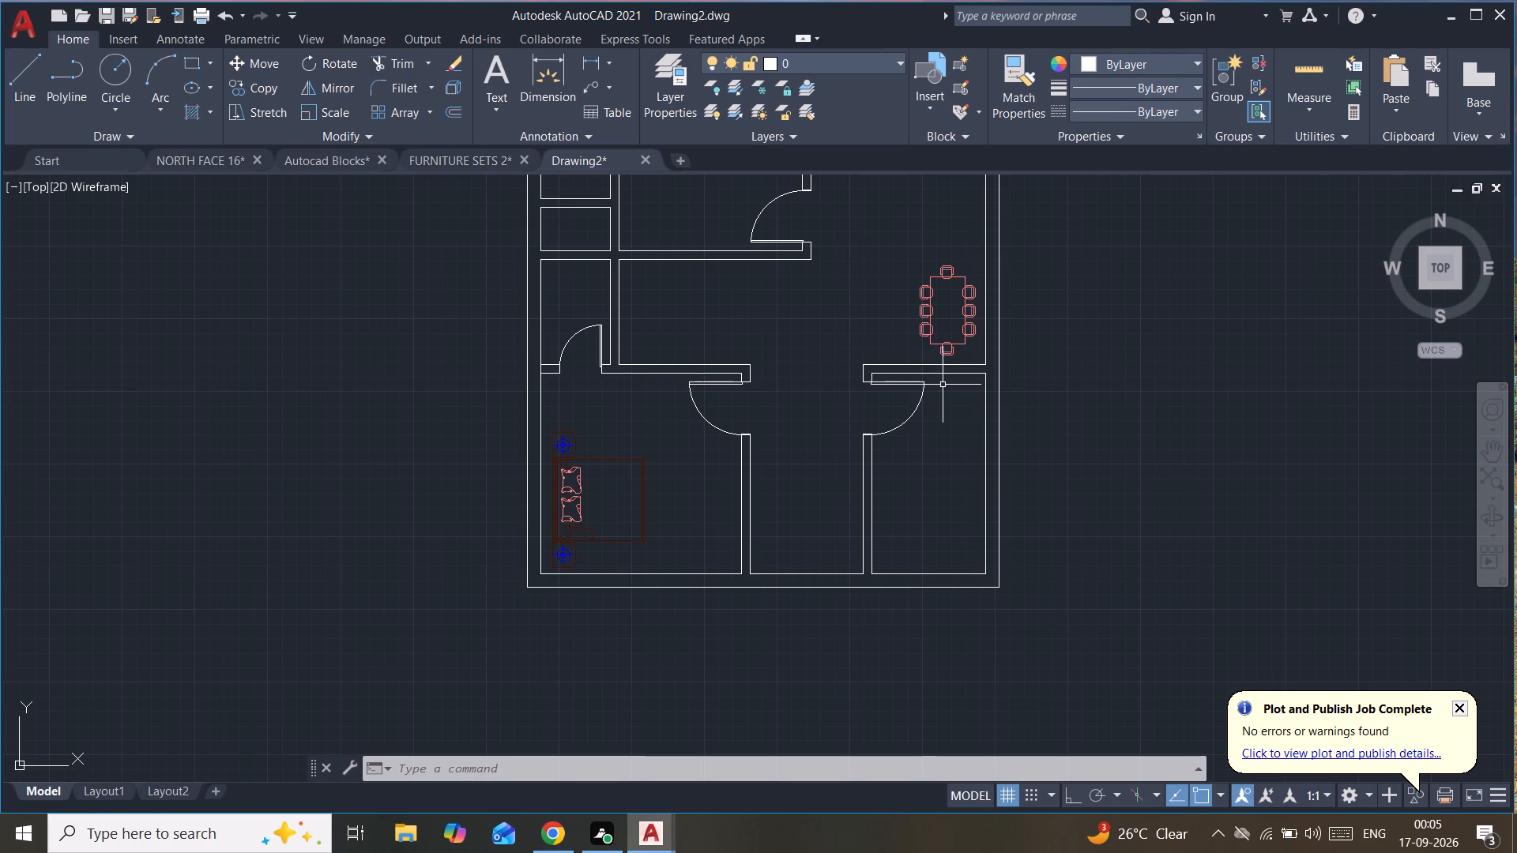
{"action": "scroll", "coordinate": [889, 354], "scroll_direction": "up", "scroll_amount": 1}
{"action": "middle_click_drag", "start_coordinate": [887, 348], "coordinate": [889, 349]}
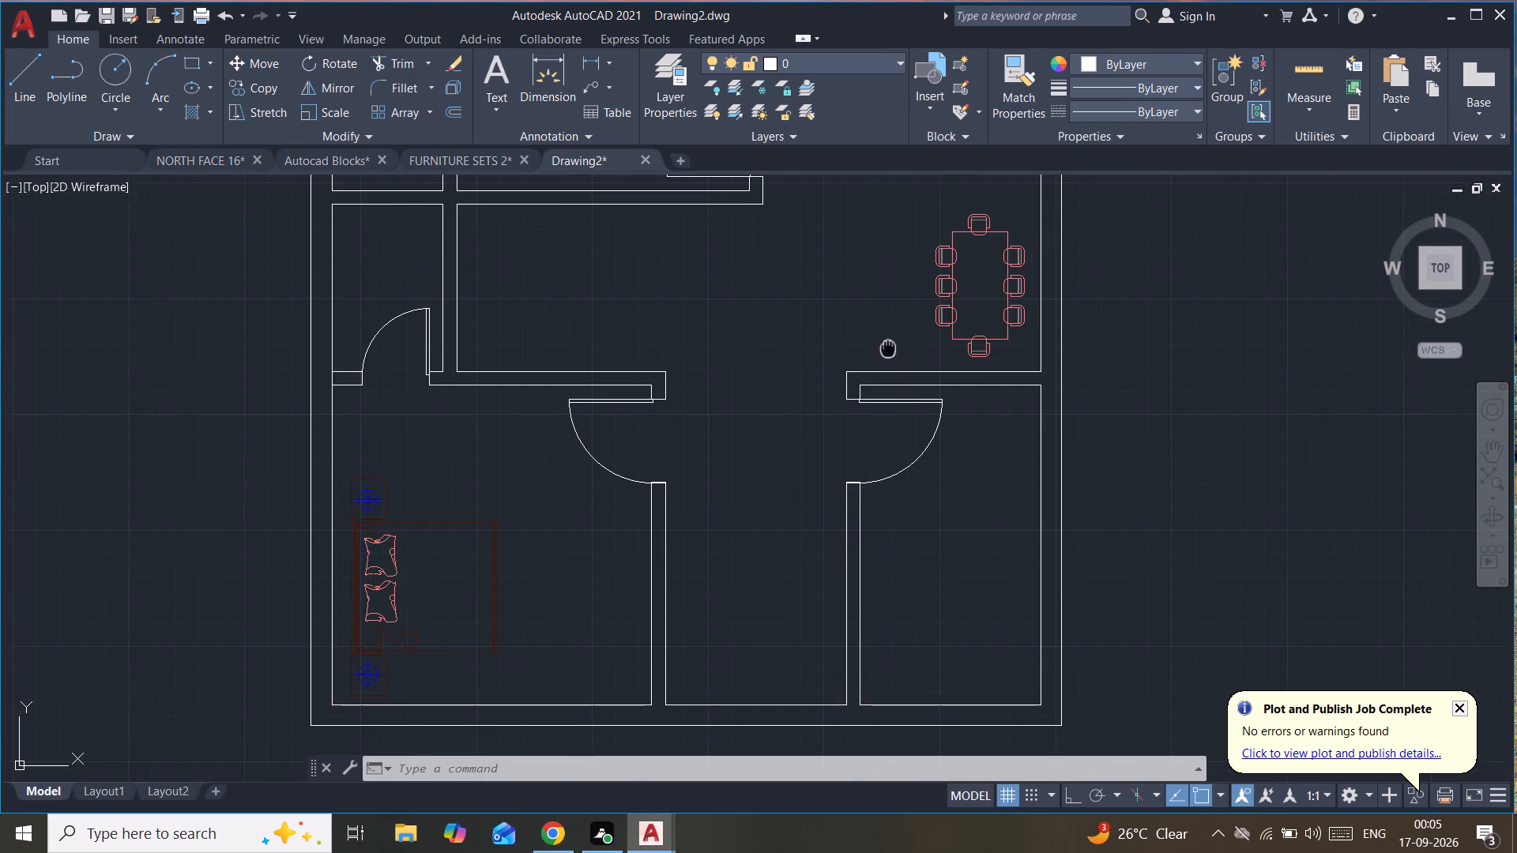
{"action": "middle_click_drag", "start_coordinate": [889, 349], "coordinate": [1010, 561]}
{"action": "scroll", "coordinate": [1010, 549], "scroll_direction": "down", "scroll_amount": 1}
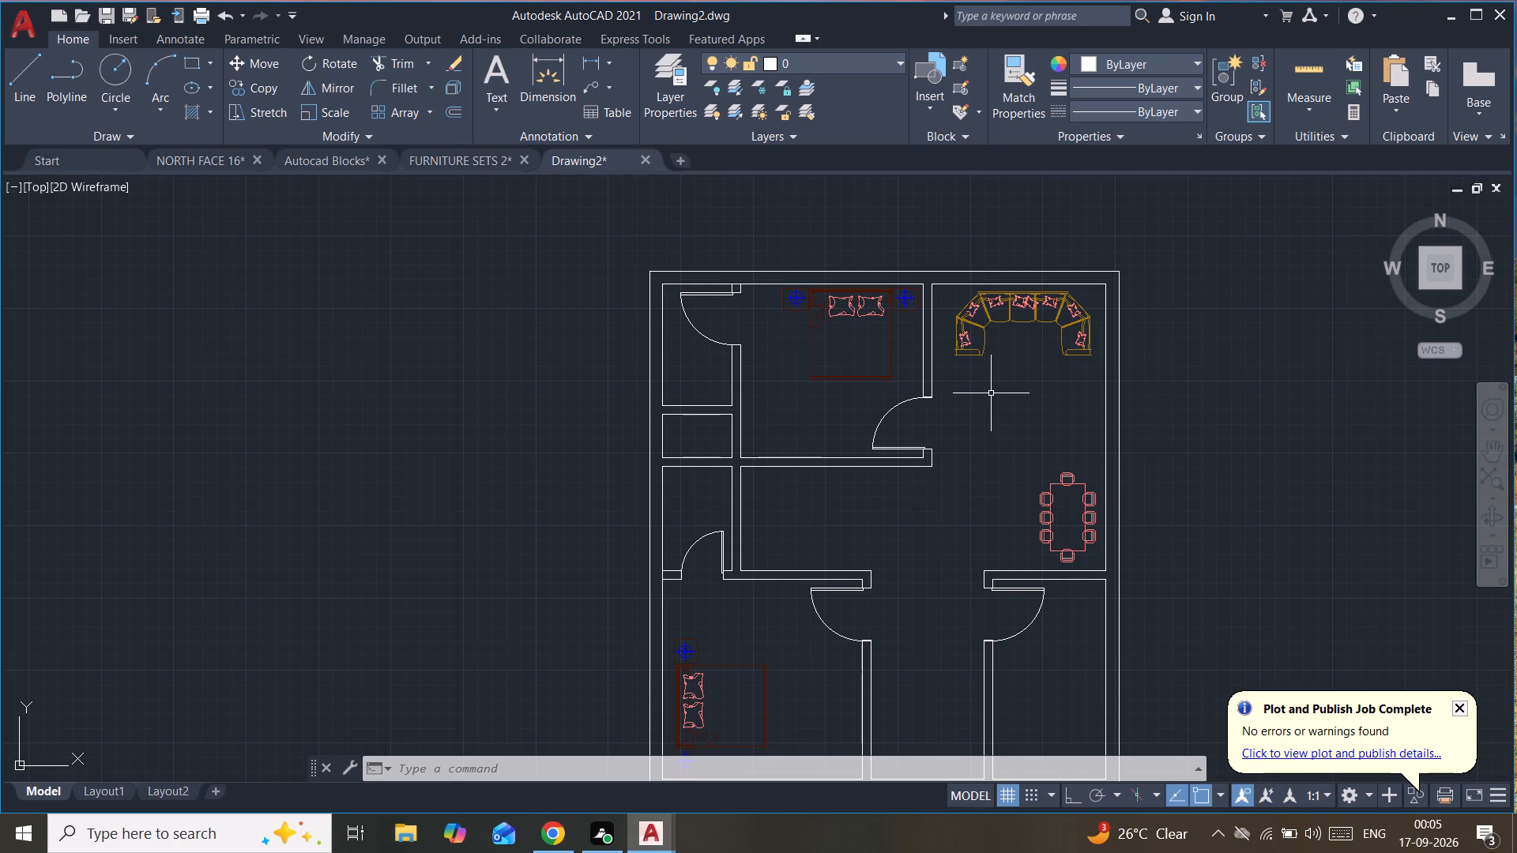
{"action": "scroll", "coordinate": [982, 391], "scroll_direction": "down", "scroll_amount": 1}
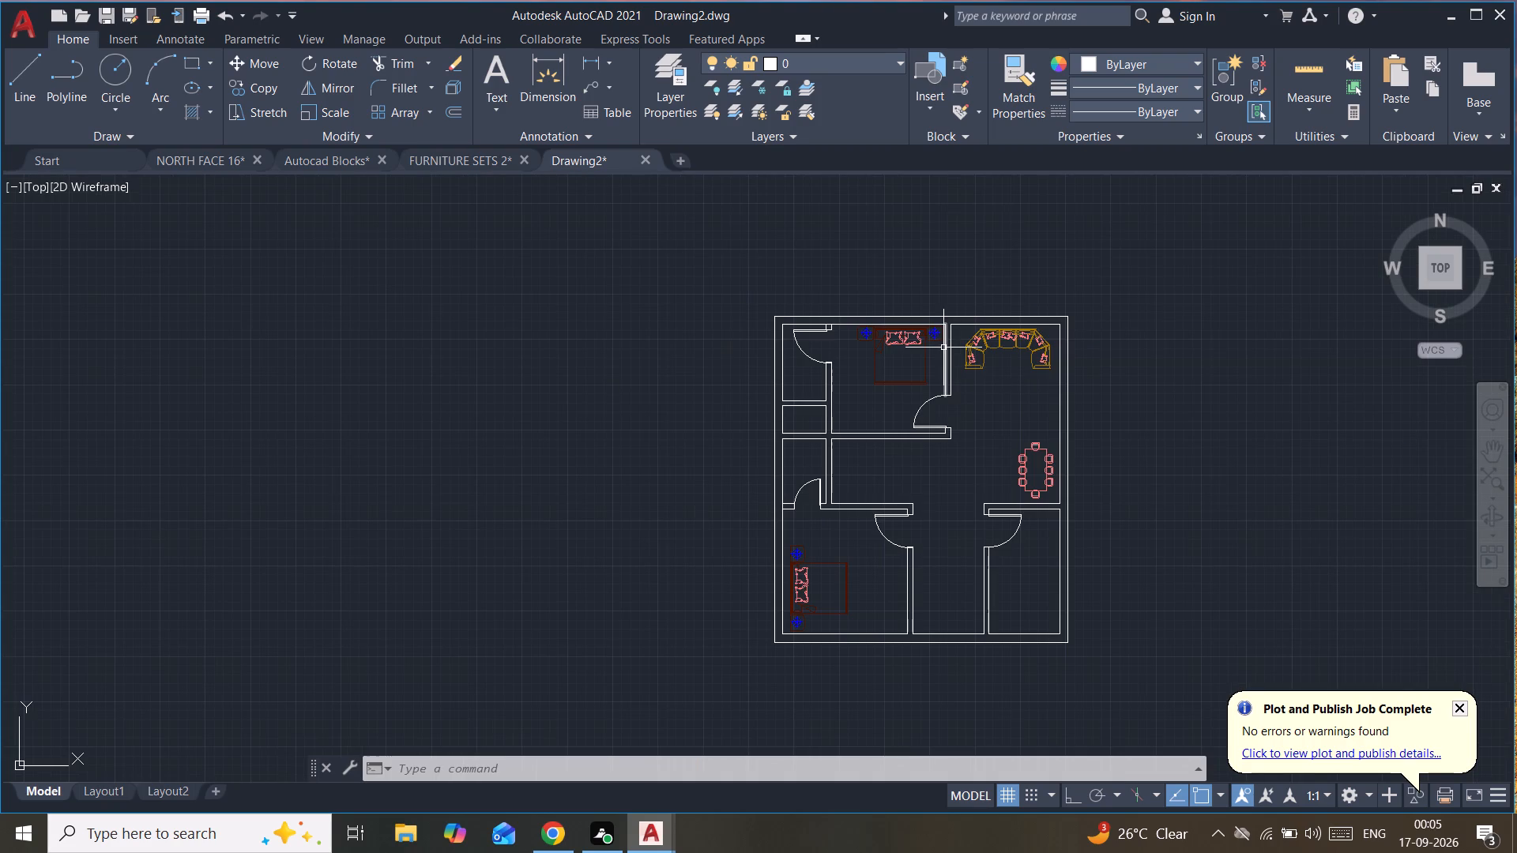
Add the multiline text "BED ROOM 1" in the empty space west of the floor plan.
{"action": "type", "text": "mt"}
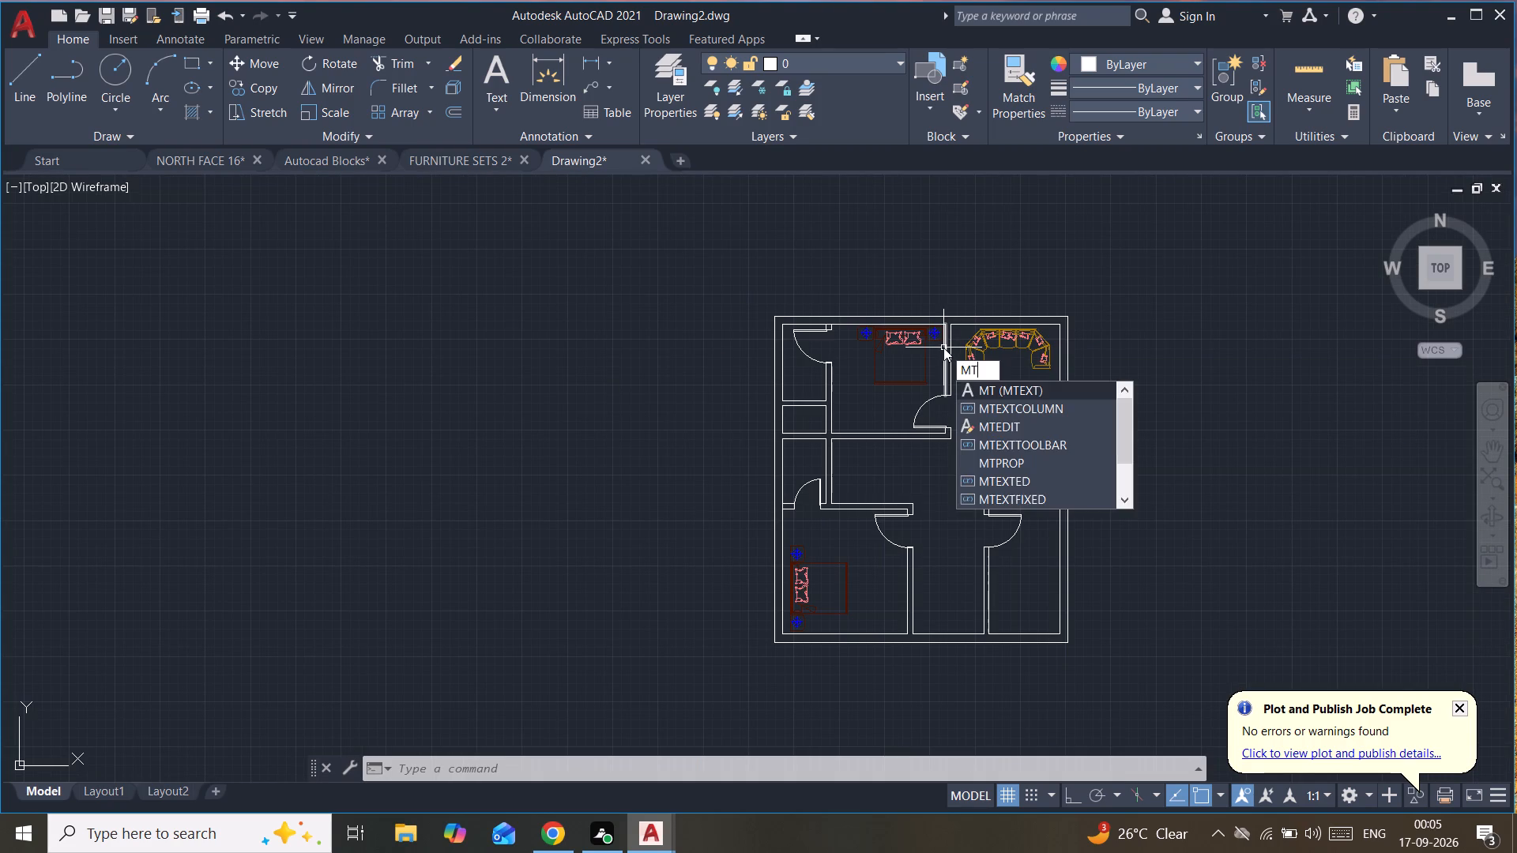
{"action": "key", "text": "Return"}
{"action": "left_click", "coordinate": [536, 406]}
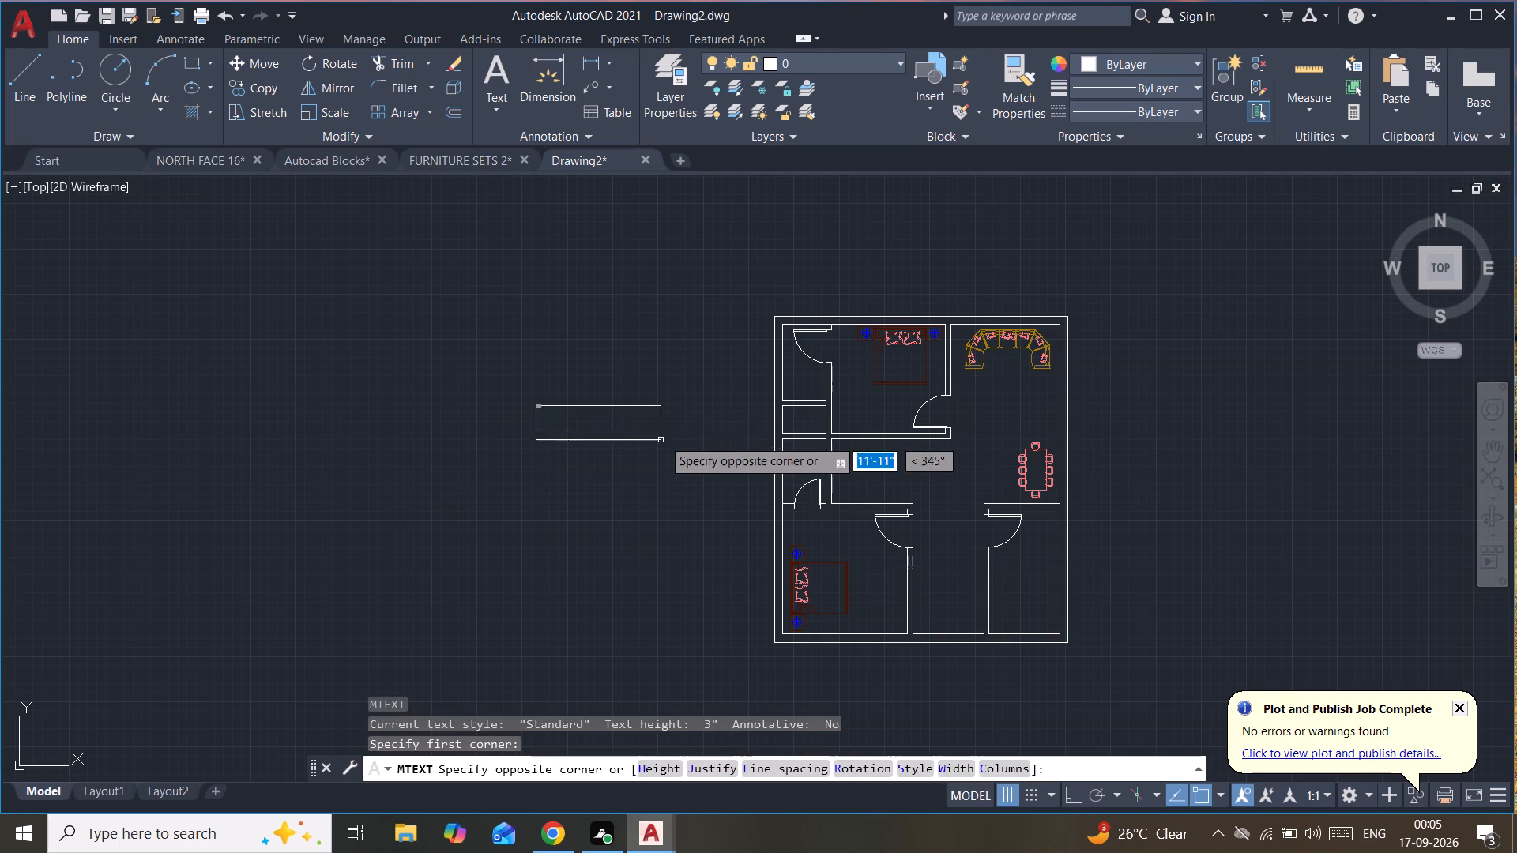
{"action": "left_click", "coordinate": [679, 430]}
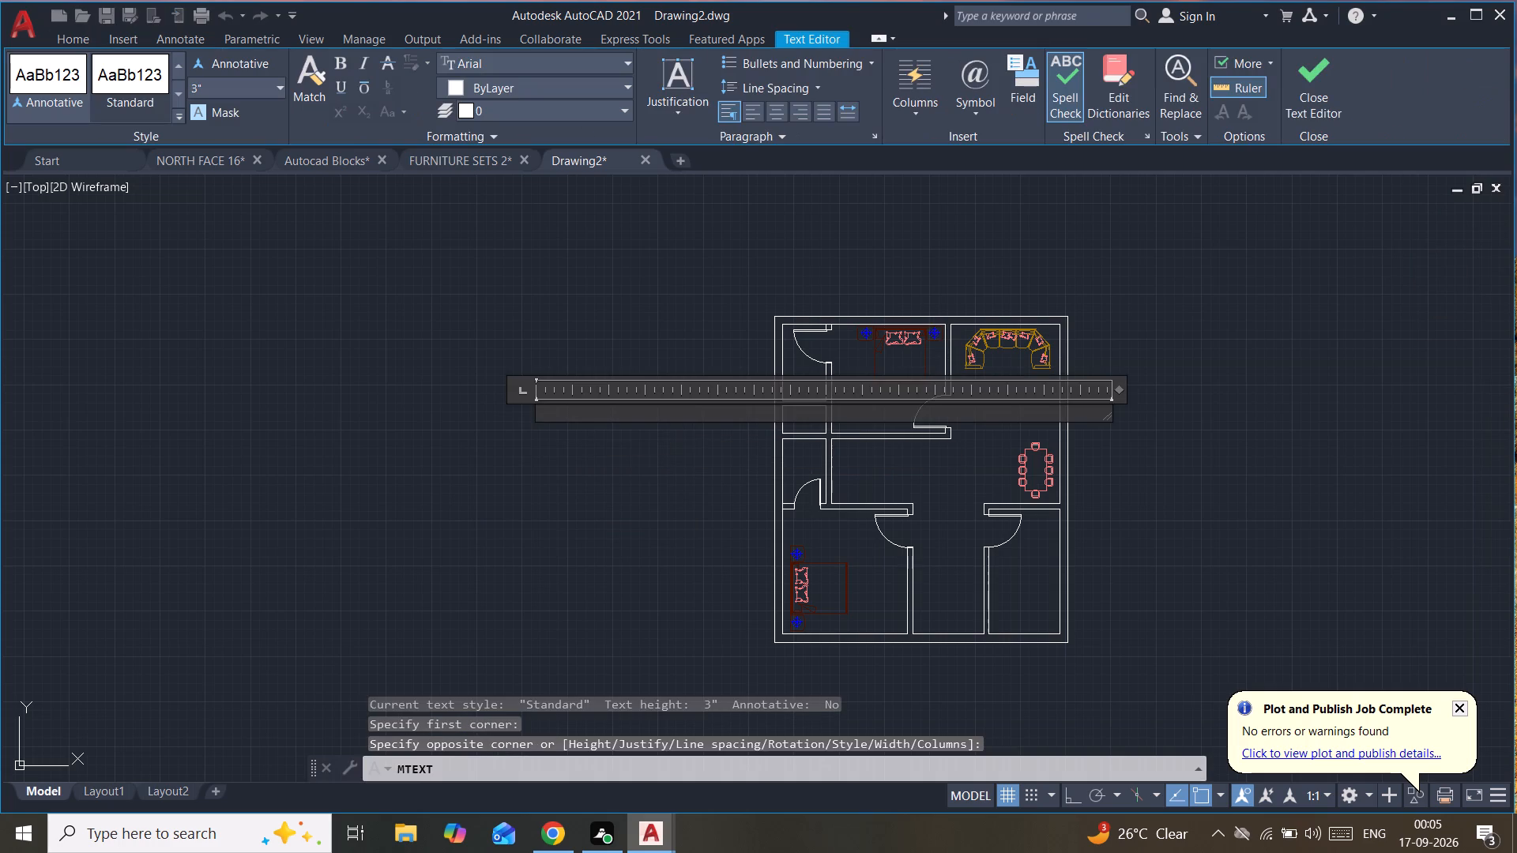
{"action": "type", "text": "bed"}
{"action": "key", "text": "BackSpace"}
{"action": "key", "text": "BackSpace"}
{"action": "key", "text": "BackSpace"}
{"action": "key", "text": "BackSpace"}
{"action": "key", "text": "BackSpace"}
{"action": "key", "text": "BackSpace"}
{"action": "key", "text": "BackSpace"}
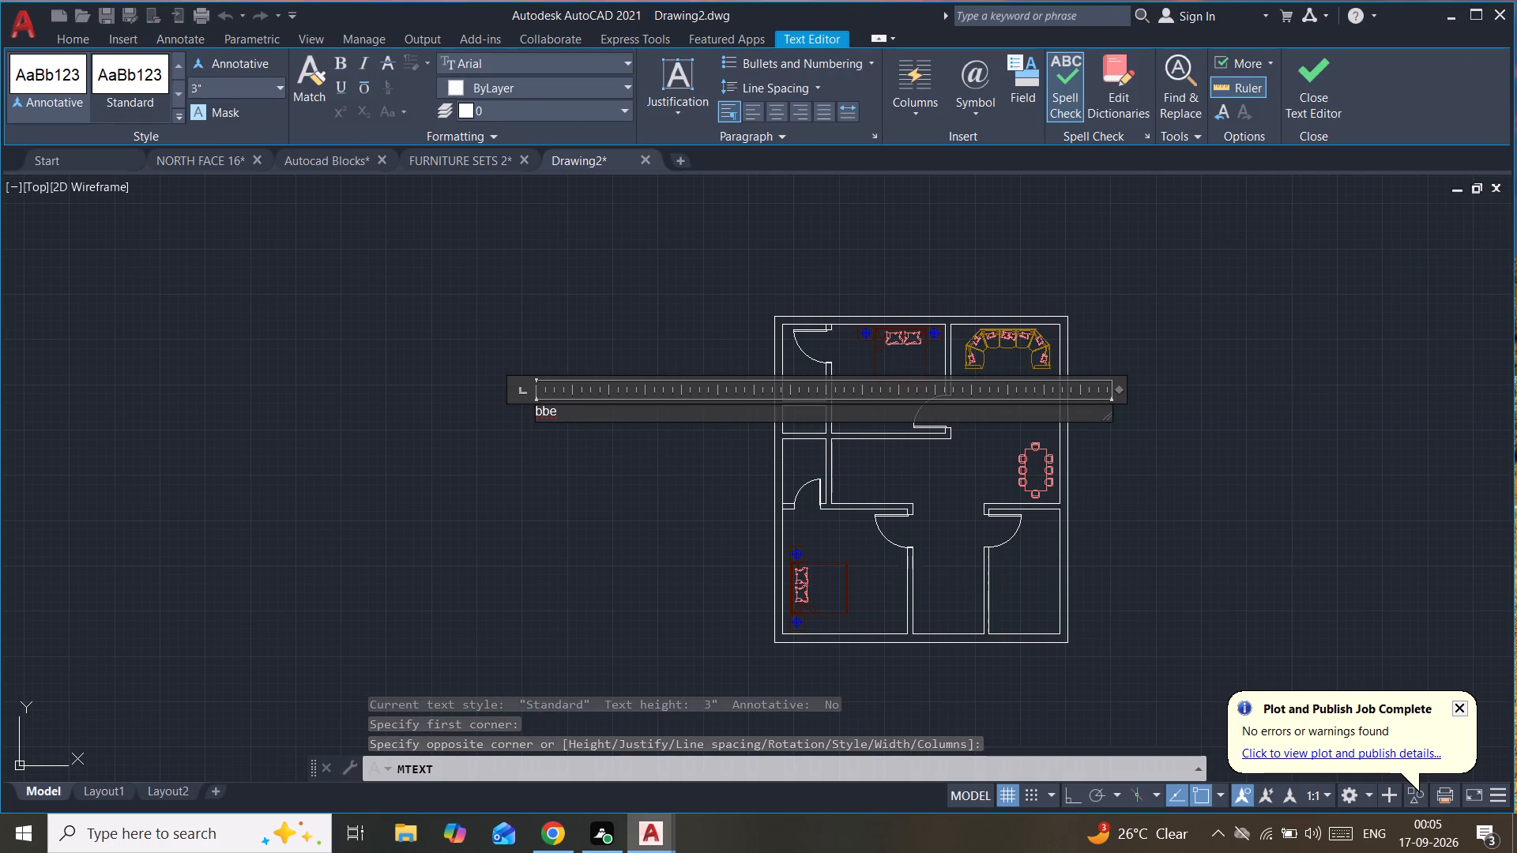
{"action": "type", "text": "BED ROOM 1"}
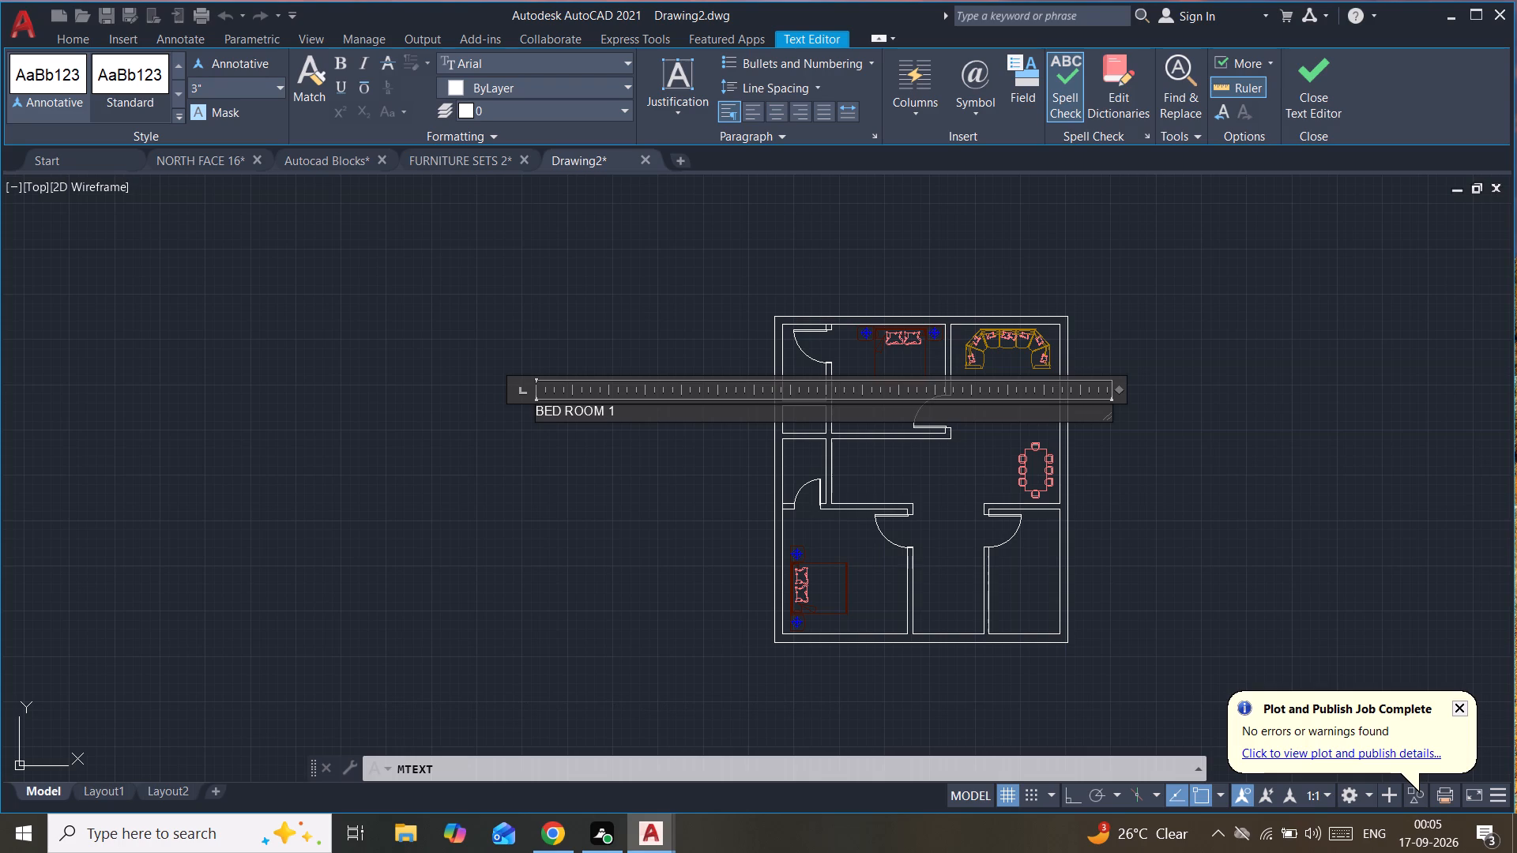
{"action": "left_click", "coordinate": [608, 344]}
Scale up the BED ROOM 1 label about four times around a point on the text.
{"action": "left_click", "coordinate": [580, 356]}
{"action": "left_click", "coordinate": [506, 453]}
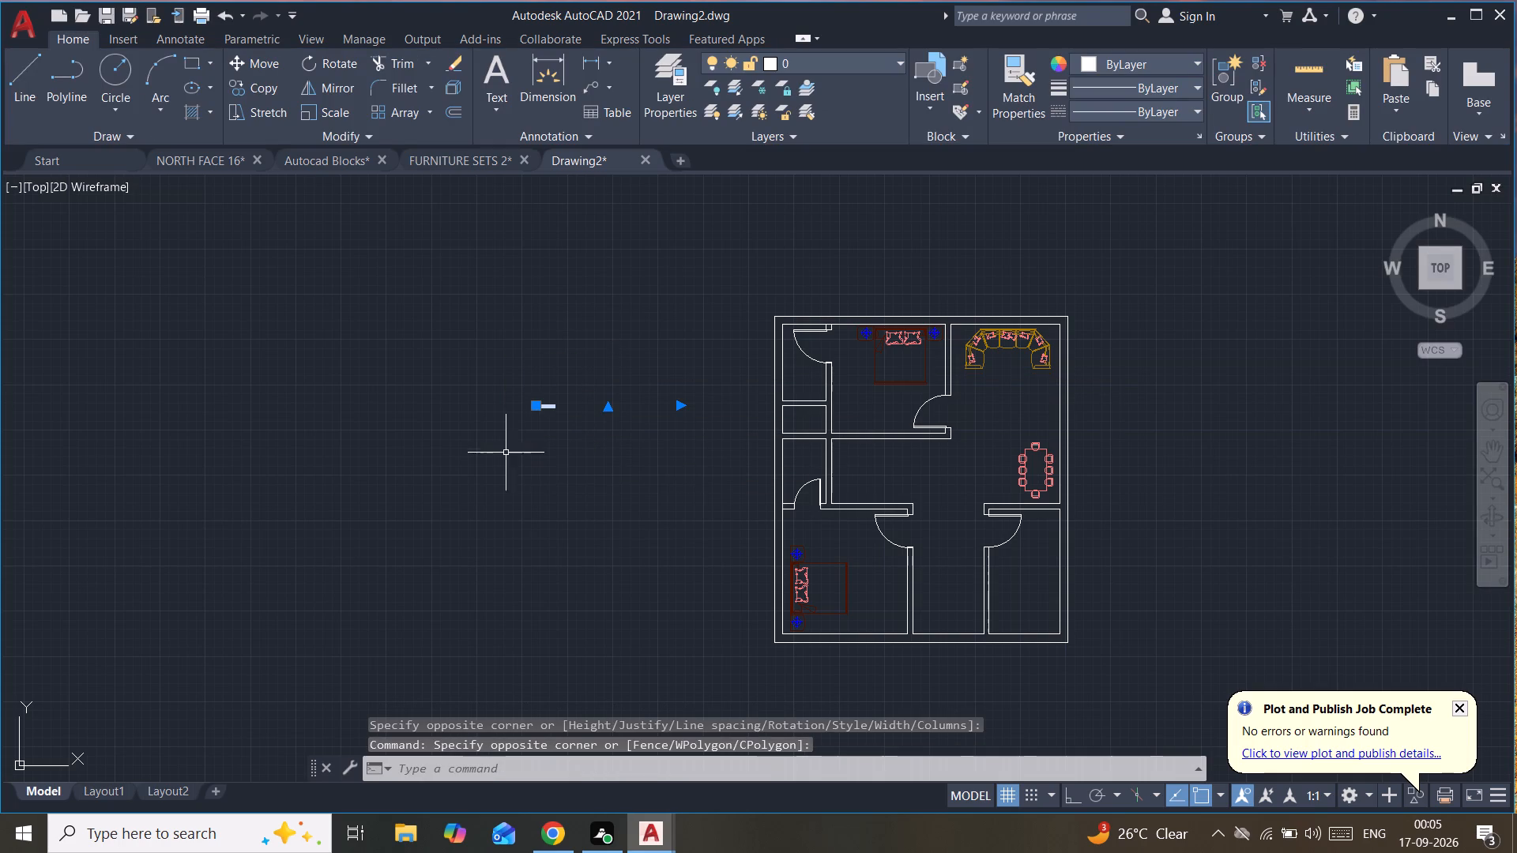
{"action": "left_click", "coordinate": [329, 107]}
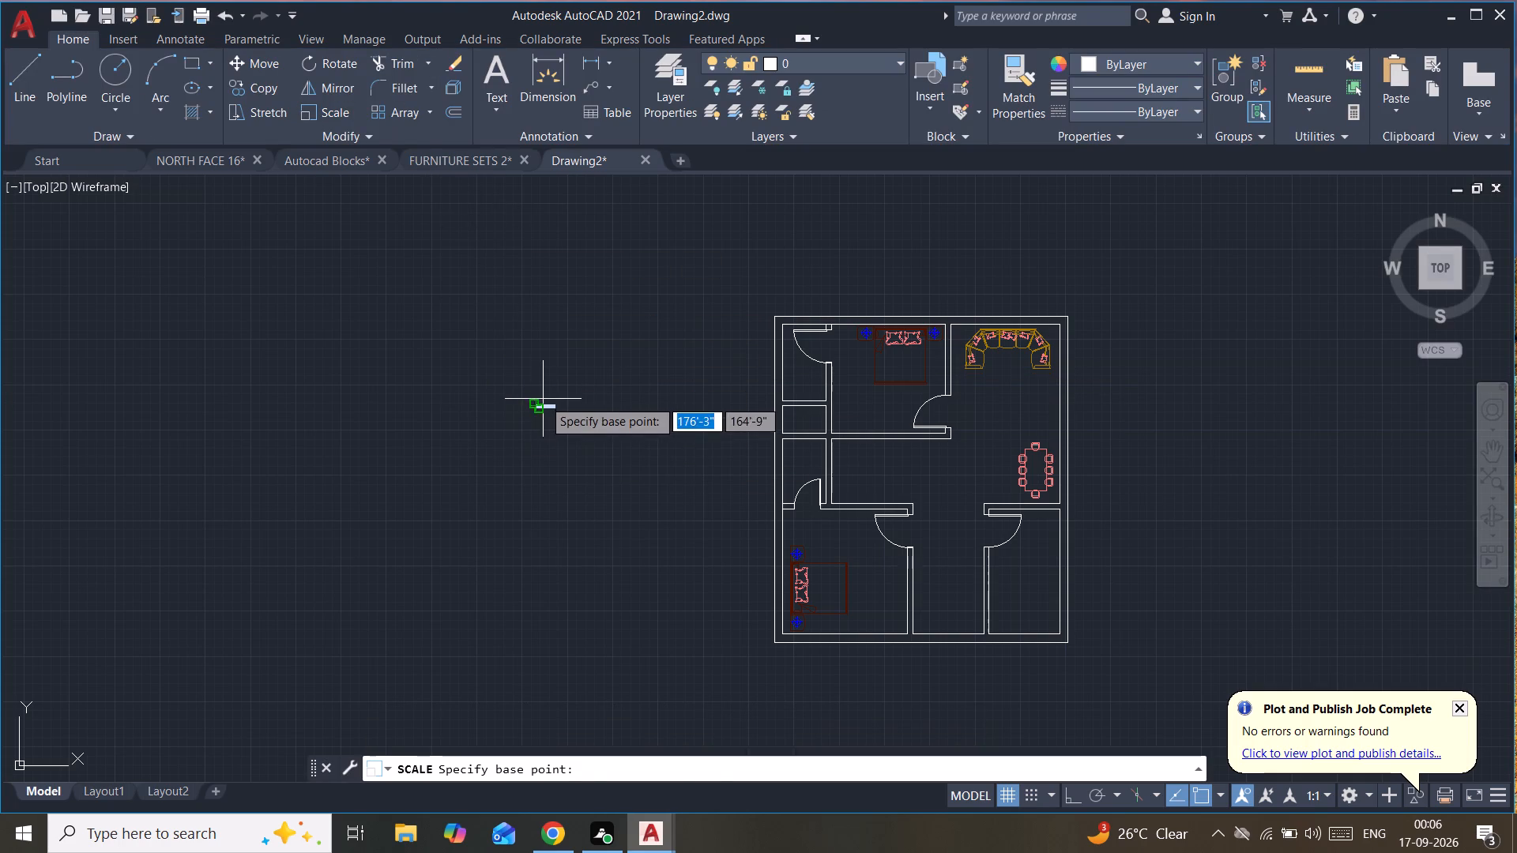
{"action": "left_click", "coordinate": [547, 410]}
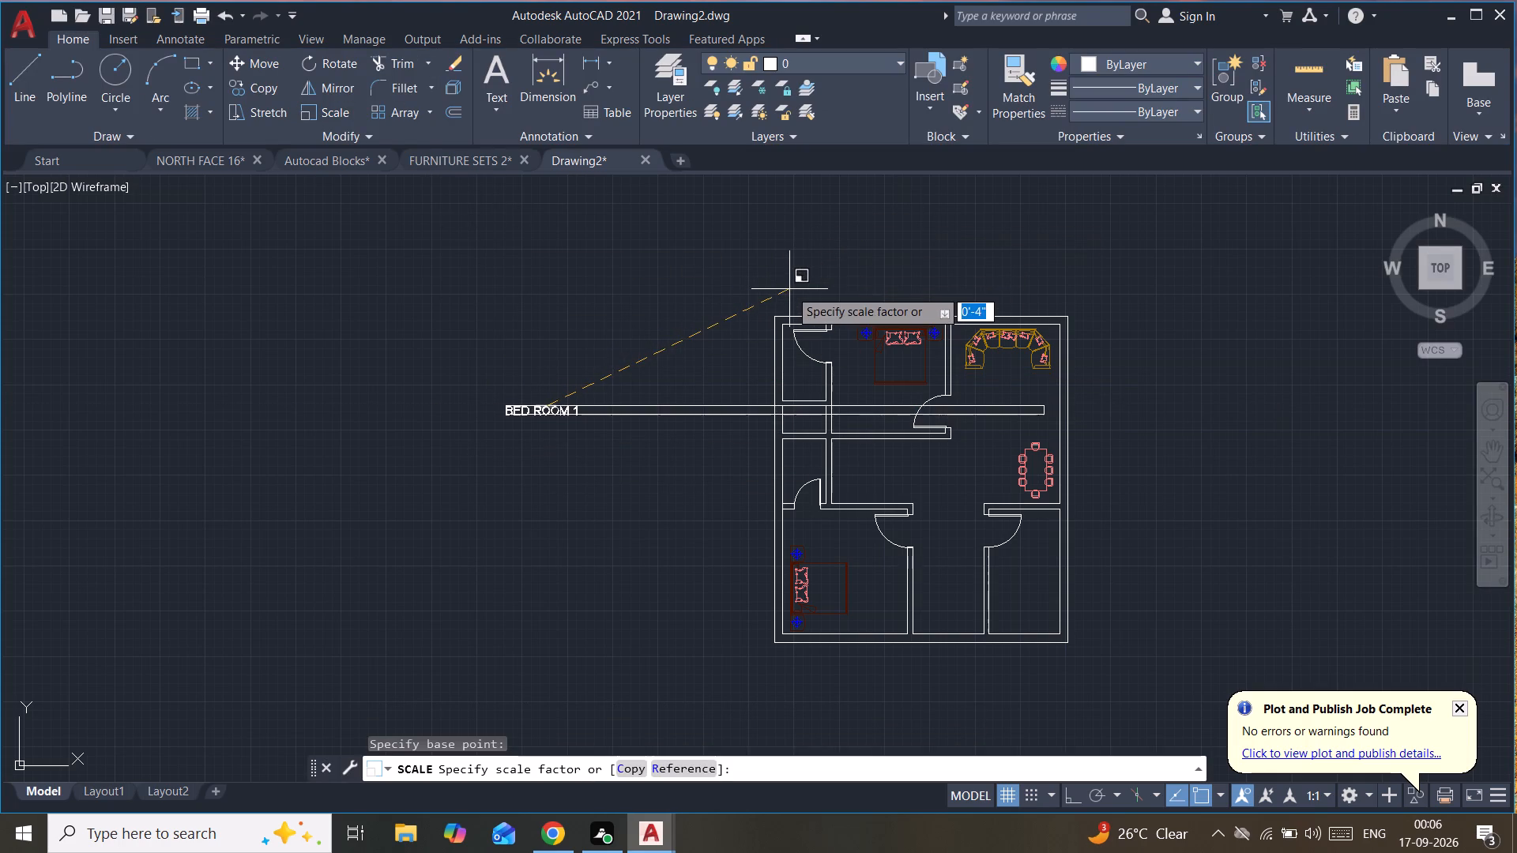
{"action": "left_click", "coordinate": [789, 289]}
Move the BED ROOM 1 label into the north bedroom, below the bed.
{"action": "left_click", "coordinate": [560, 411]}
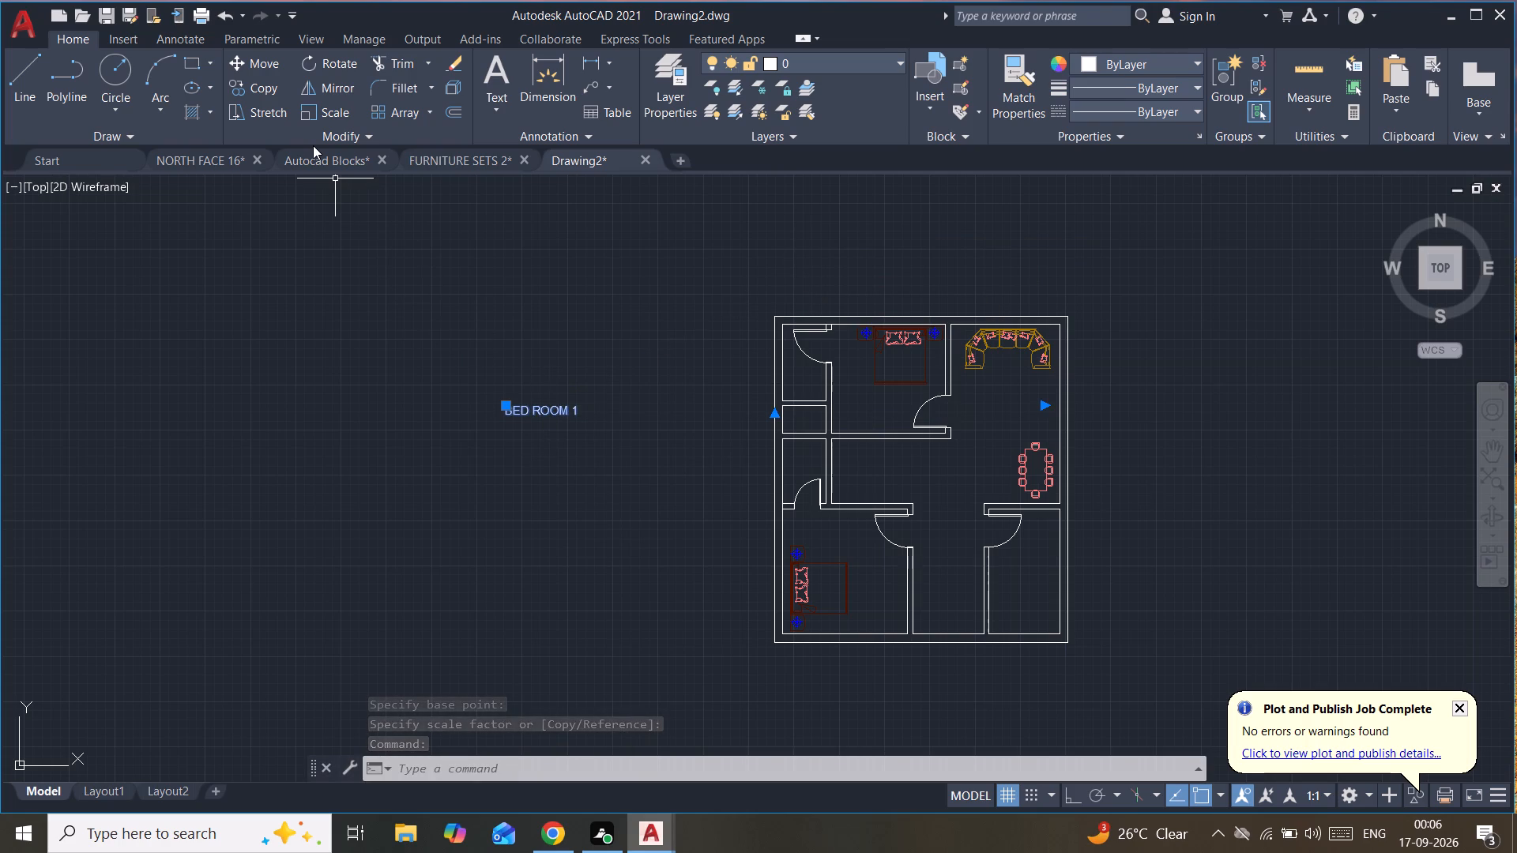
{"action": "left_click", "coordinate": [260, 66]}
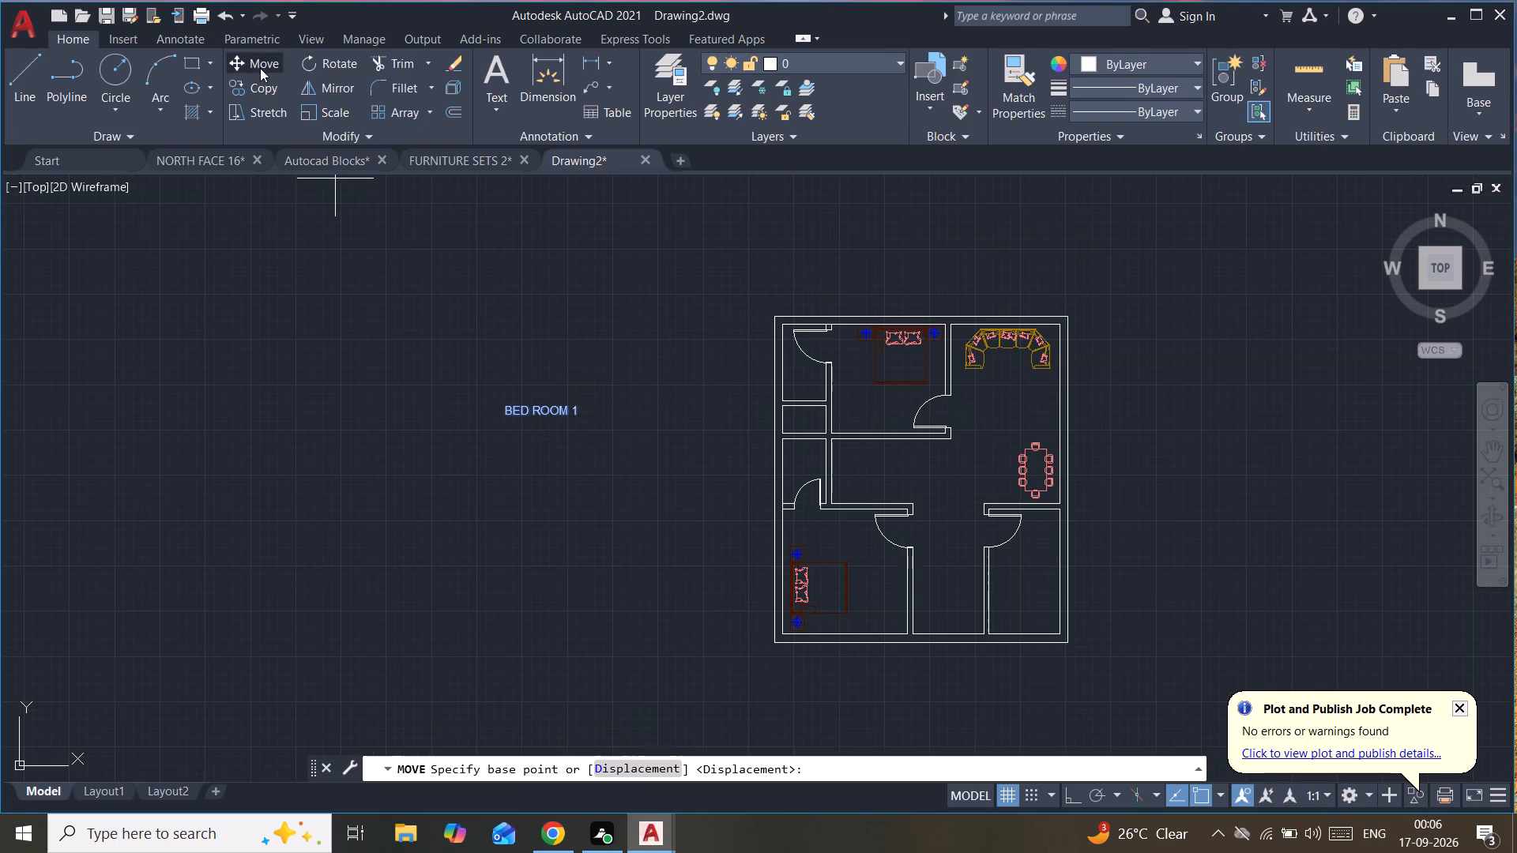
{"action": "left_click", "coordinate": [526, 411]}
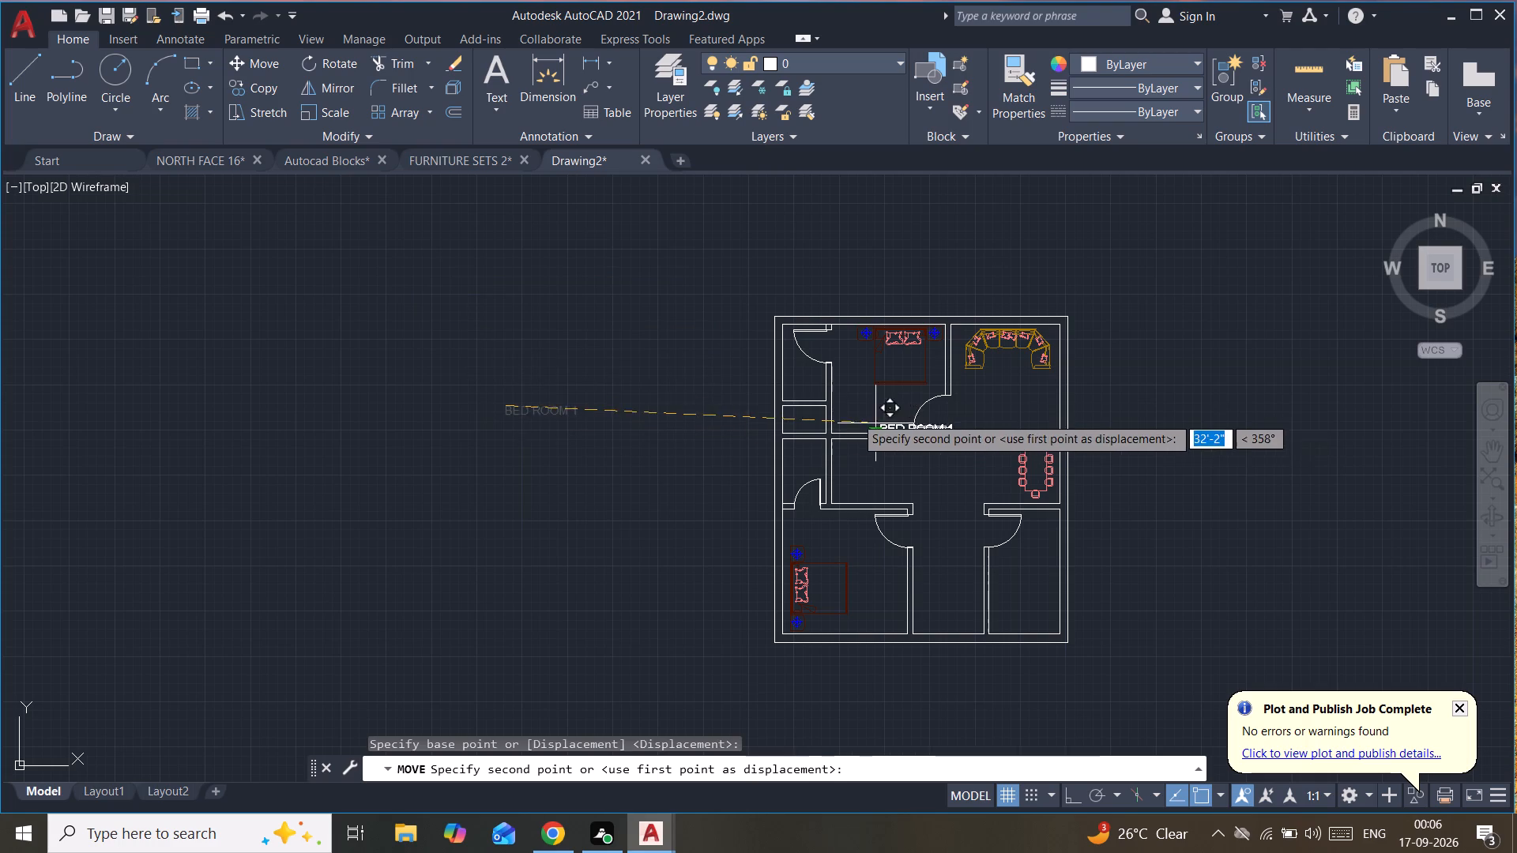
{"action": "scroll", "coordinate": [841, 408], "scroll_direction": "up", "scroll_amount": 3}
{"action": "left_click", "coordinate": [841, 408]}
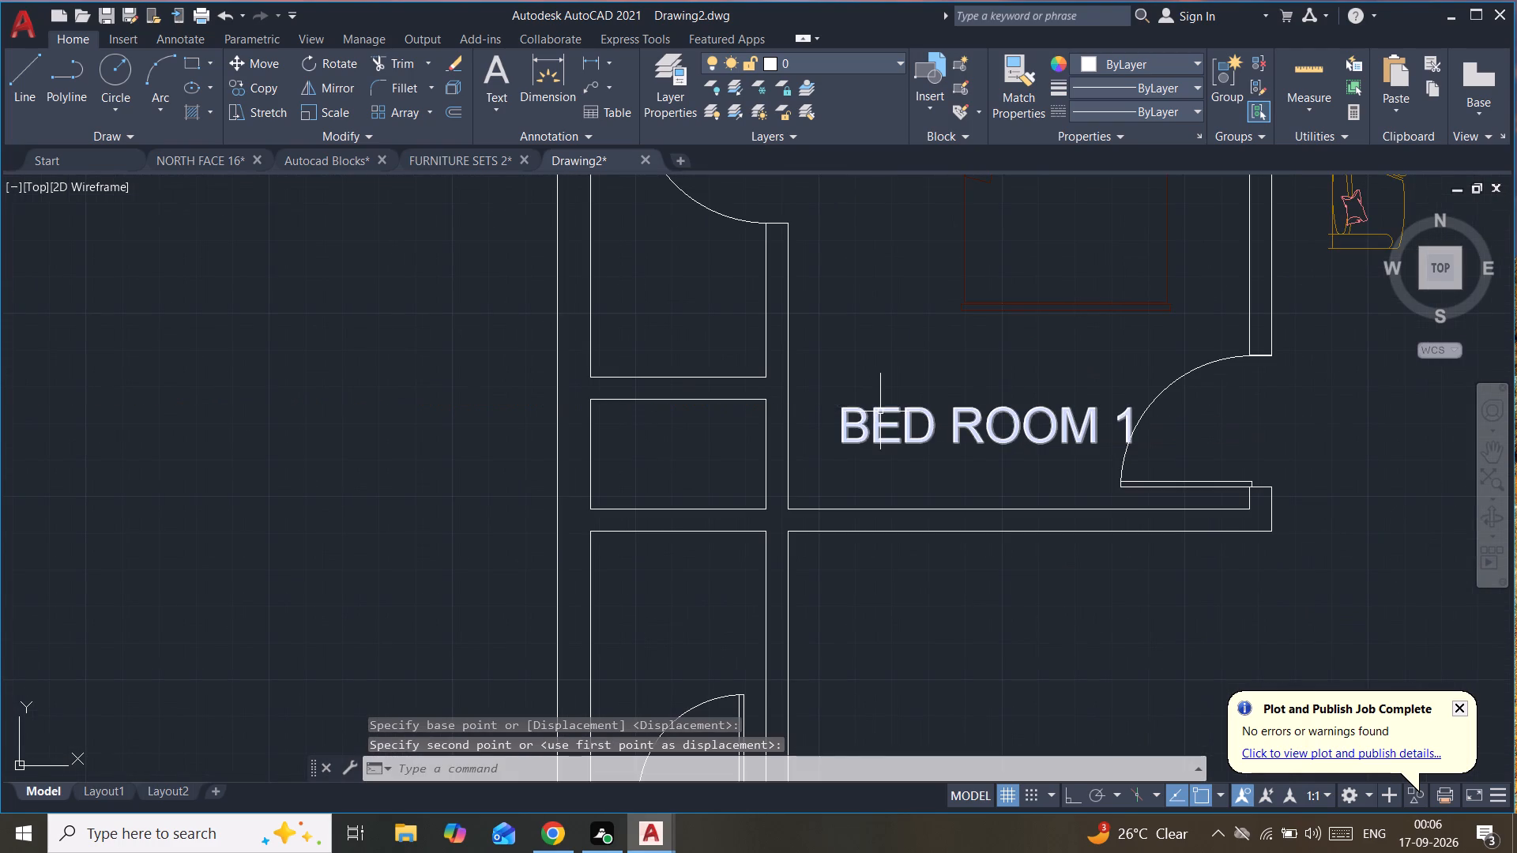
Shift the BED ROOM 1 label slightly northwest so it clears the bedroom door's swing.
{"action": "left_click", "coordinate": [880, 411]}
{"action": "left_click", "coordinate": [246, 65]}
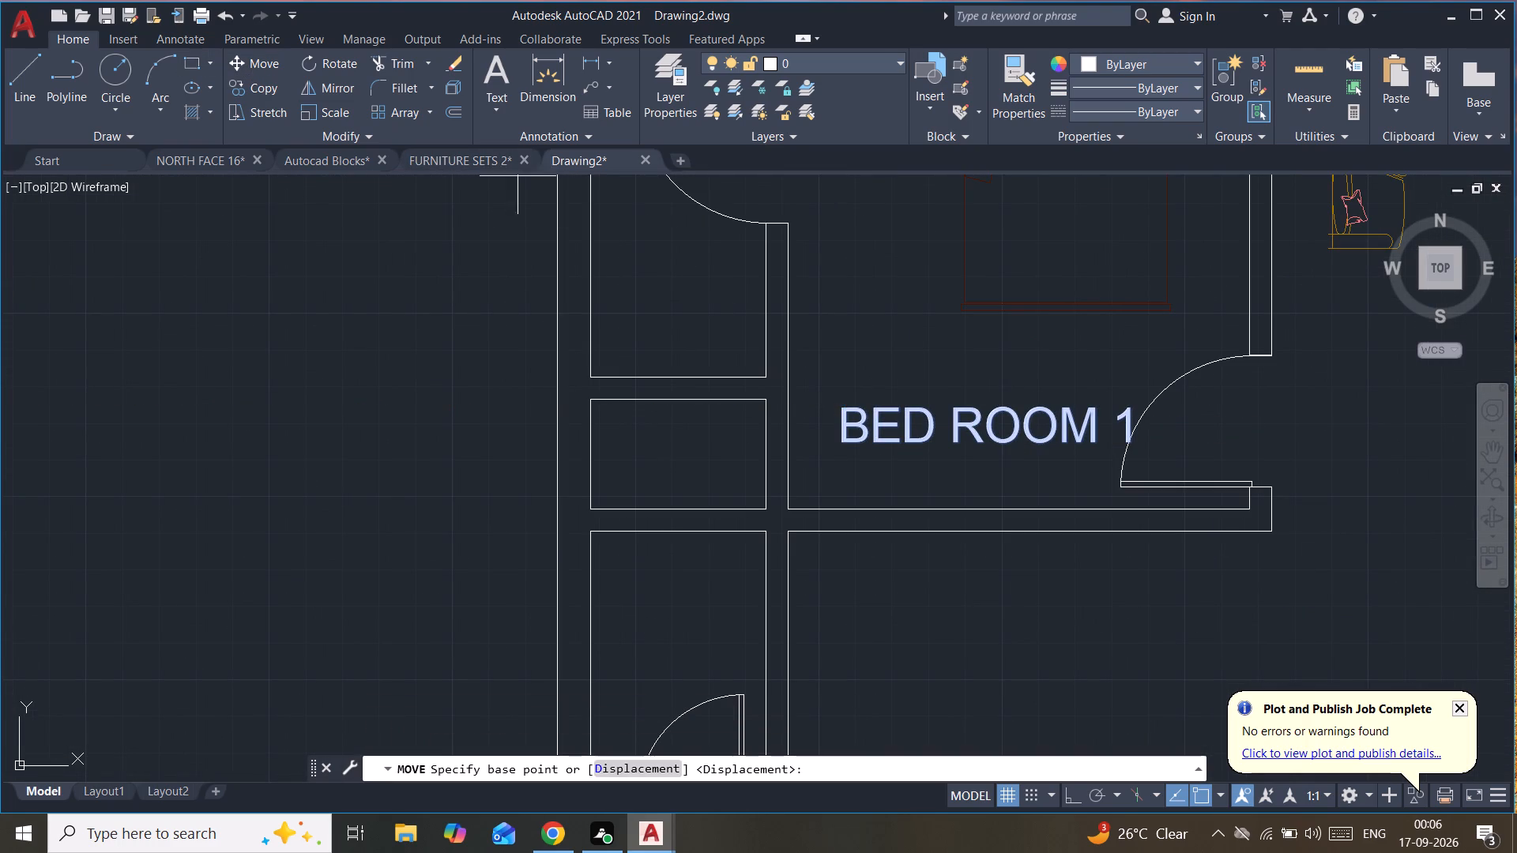
{"action": "left_click", "coordinate": [981, 424]}
{"action": "left_click", "coordinate": [950, 372]}
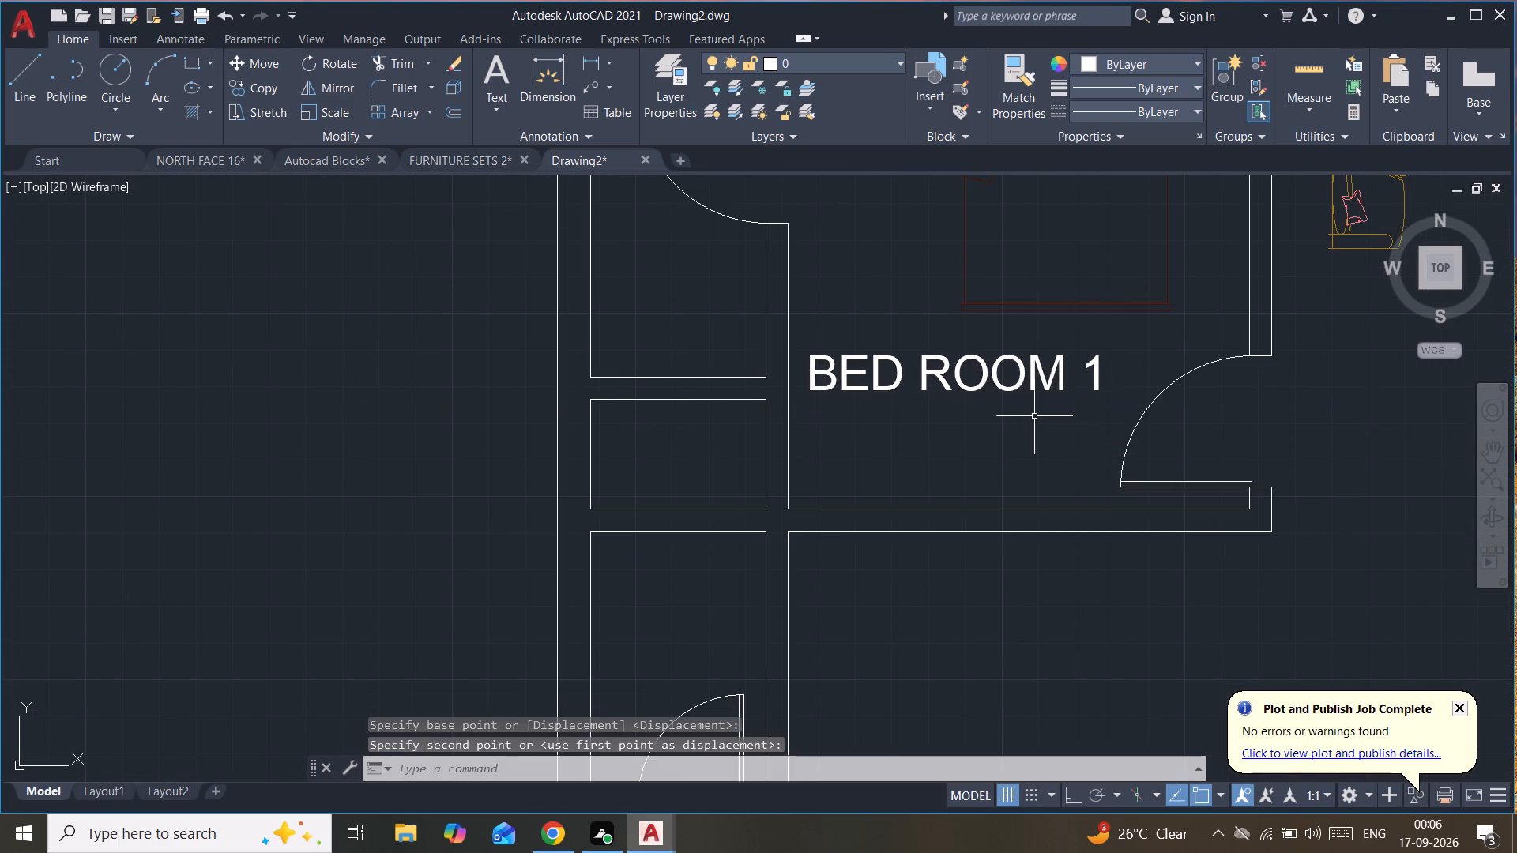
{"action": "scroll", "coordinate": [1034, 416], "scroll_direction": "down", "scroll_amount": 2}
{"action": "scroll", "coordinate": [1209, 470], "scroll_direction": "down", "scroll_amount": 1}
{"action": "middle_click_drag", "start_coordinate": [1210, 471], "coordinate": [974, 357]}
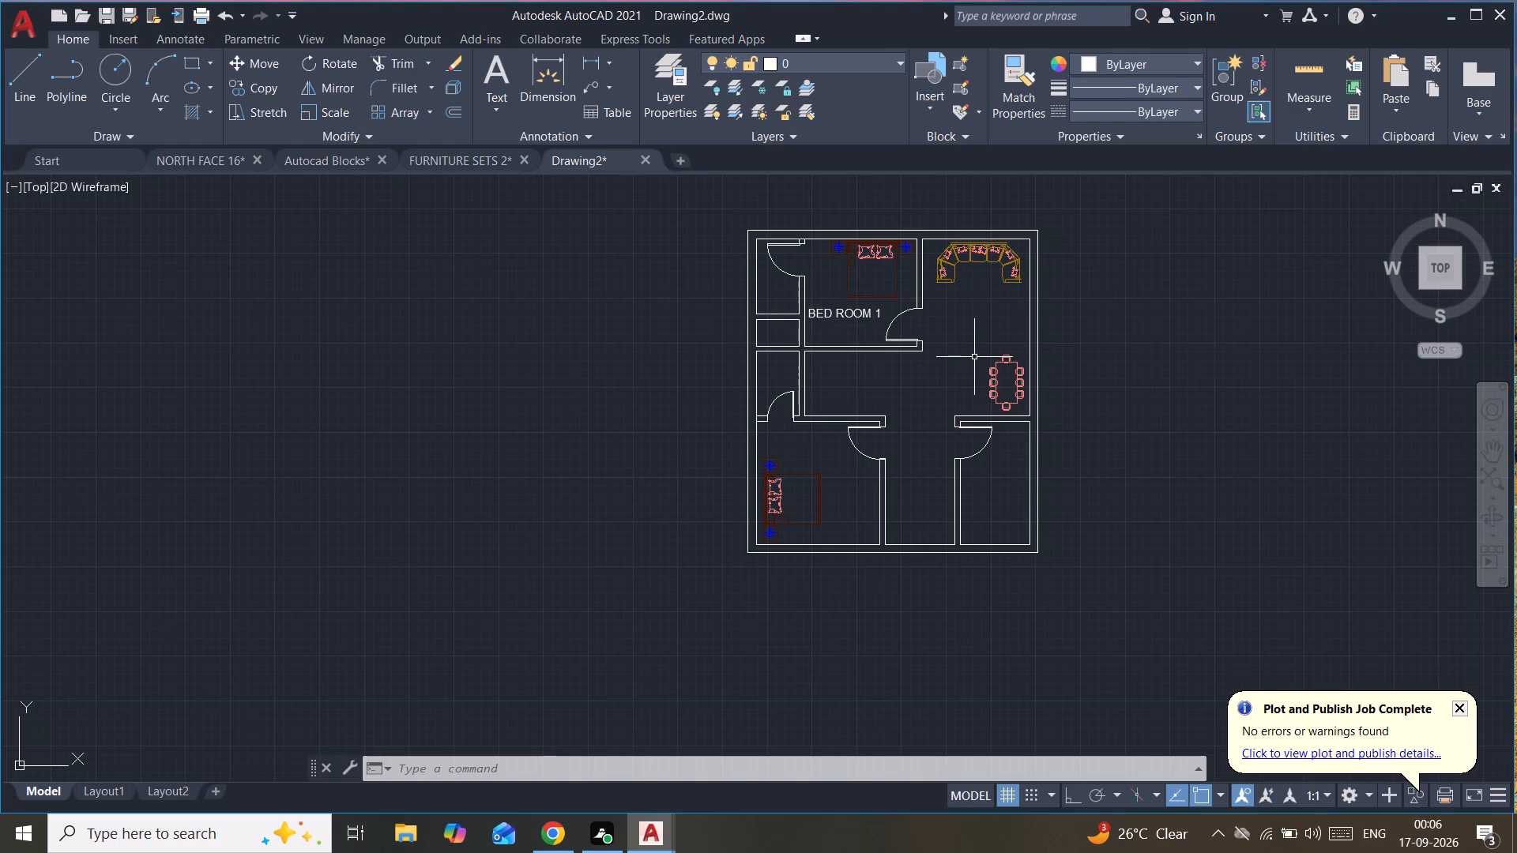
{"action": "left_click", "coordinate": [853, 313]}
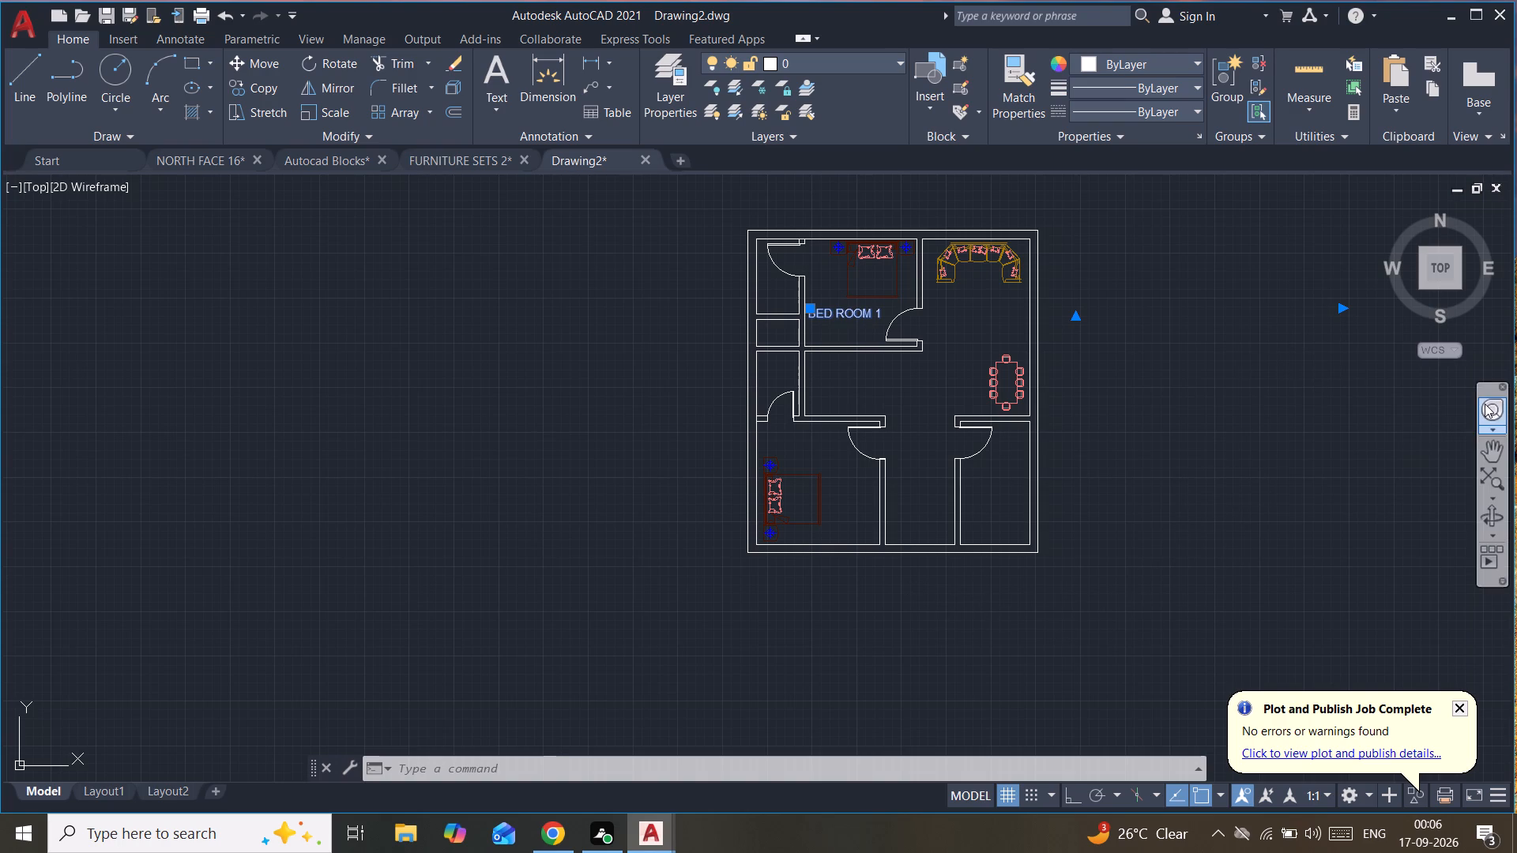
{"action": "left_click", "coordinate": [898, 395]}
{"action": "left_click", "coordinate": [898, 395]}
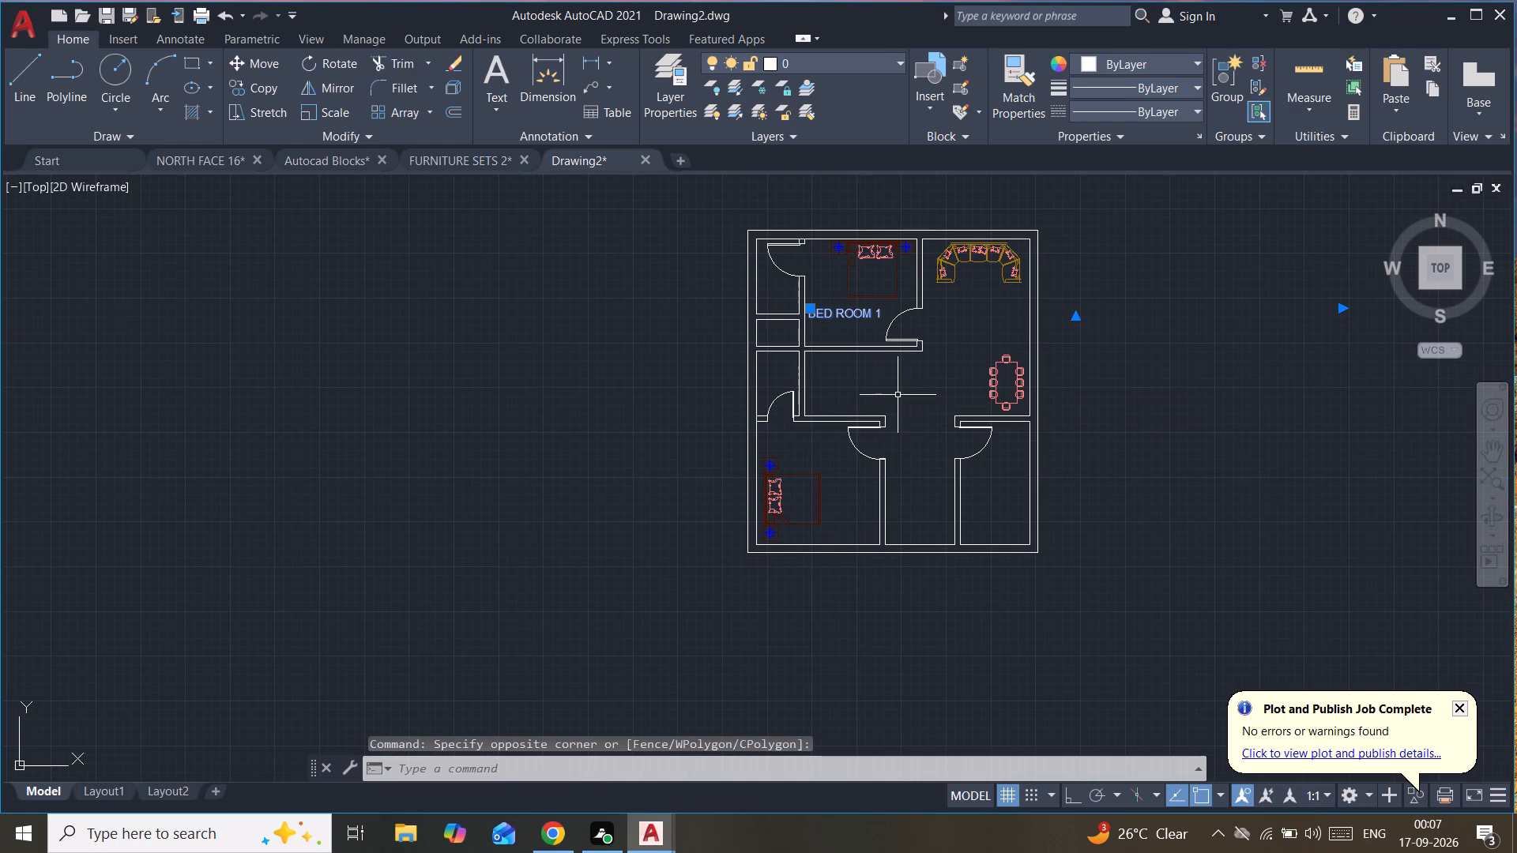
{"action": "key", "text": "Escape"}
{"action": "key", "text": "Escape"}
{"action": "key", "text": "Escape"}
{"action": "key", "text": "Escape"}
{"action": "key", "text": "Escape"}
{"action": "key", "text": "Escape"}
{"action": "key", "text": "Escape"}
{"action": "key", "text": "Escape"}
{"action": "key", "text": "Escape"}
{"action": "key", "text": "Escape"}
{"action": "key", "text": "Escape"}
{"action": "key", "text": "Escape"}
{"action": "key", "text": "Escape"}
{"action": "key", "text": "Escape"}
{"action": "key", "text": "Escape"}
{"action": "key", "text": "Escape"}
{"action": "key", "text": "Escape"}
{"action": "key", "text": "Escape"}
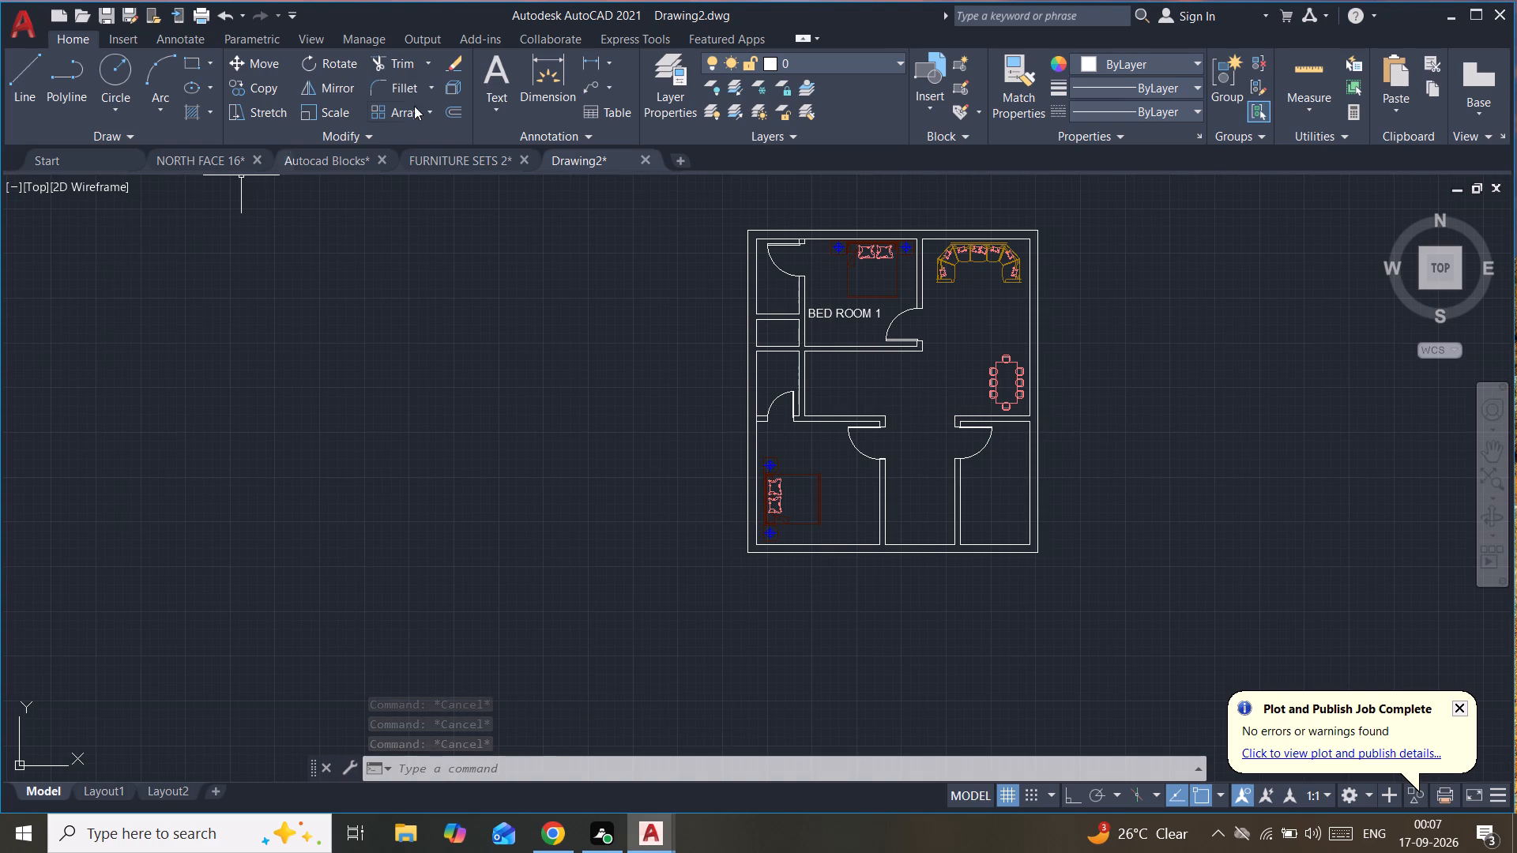
Copy the stove-and-sink counter block from the kitchen section of the Autocad Blocks drawing.
{"action": "left_click", "coordinate": [337, 154]}
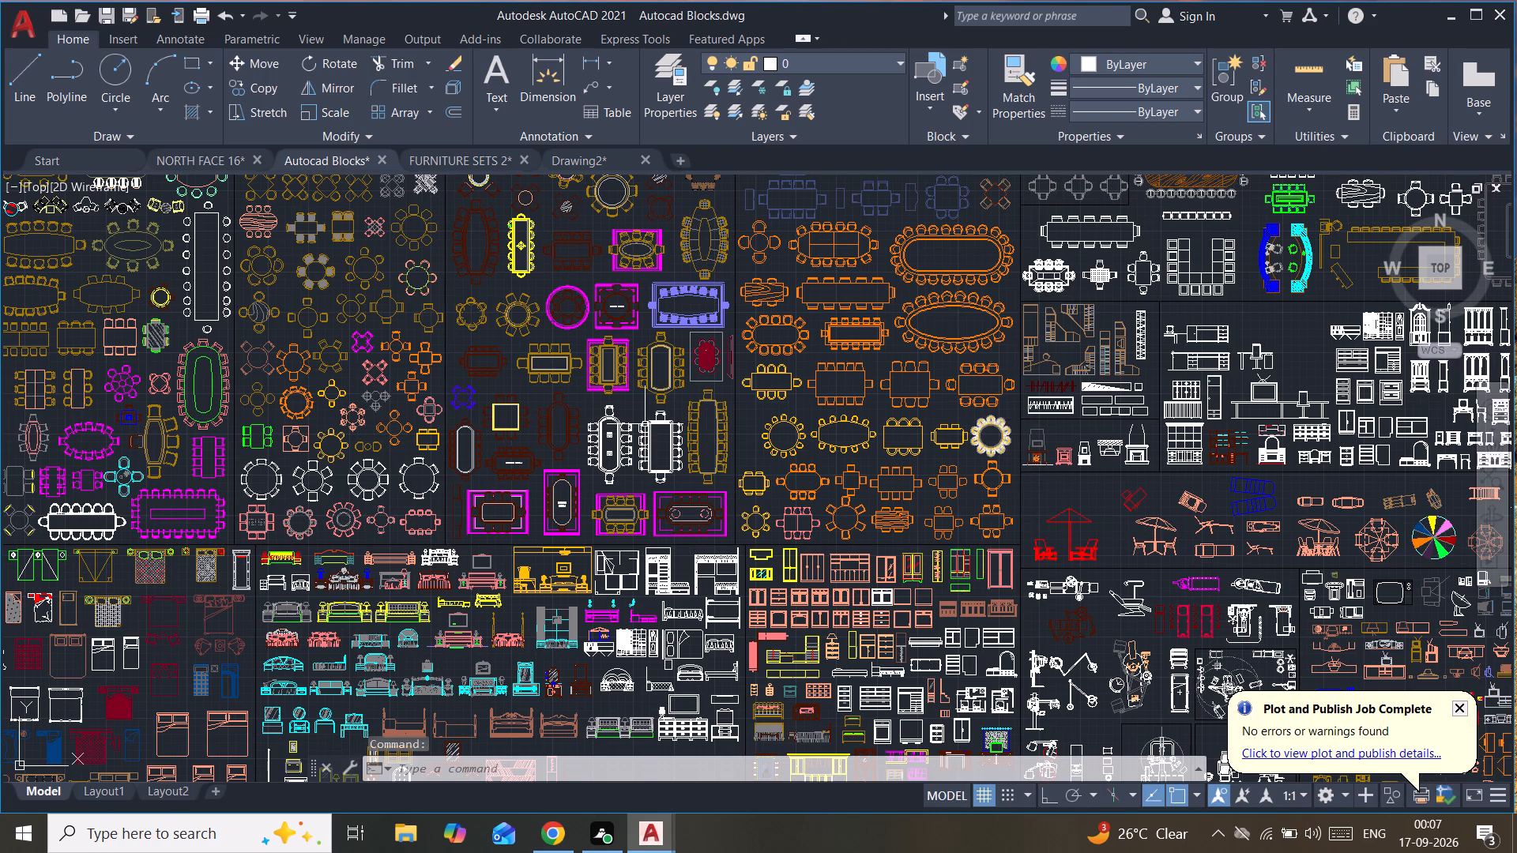
{"action": "scroll", "coordinate": [491, 381], "scroll_direction": "down", "scroll_amount": 2}
{"action": "middle_click_drag", "start_coordinate": [491, 381], "coordinate": [681, 302]}
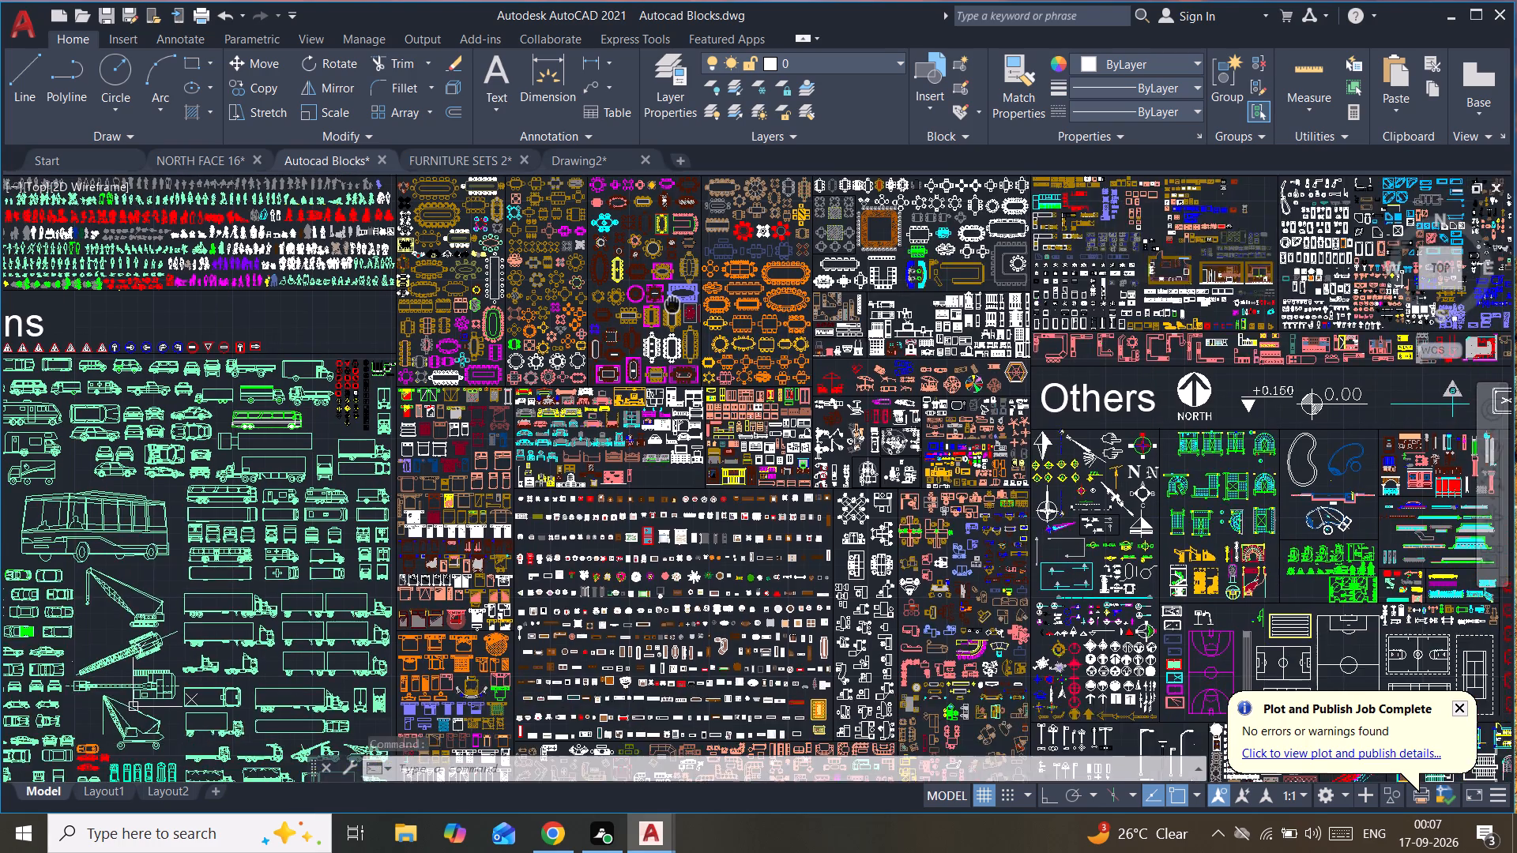
{"action": "middle_click_drag", "start_coordinate": [681, 302], "coordinate": [702, 298]}
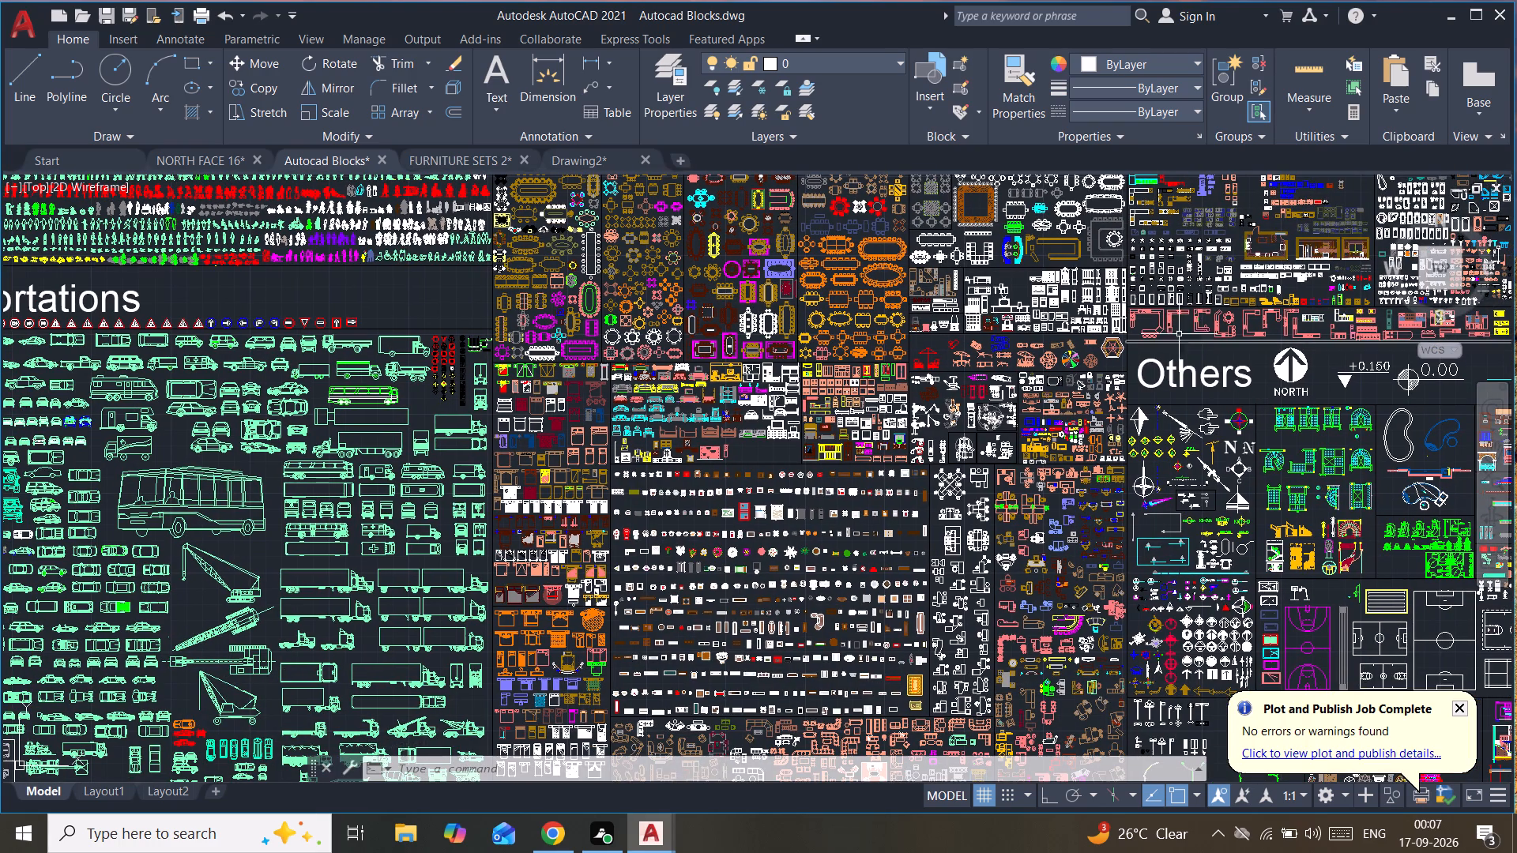
{"action": "scroll", "coordinate": [1115, 288], "scroll_direction": "up", "scroll_amount": 2}
{"action": "middle_click_drag", "start_coordinate": [1115, 288], "coordinate": [934, 445]}
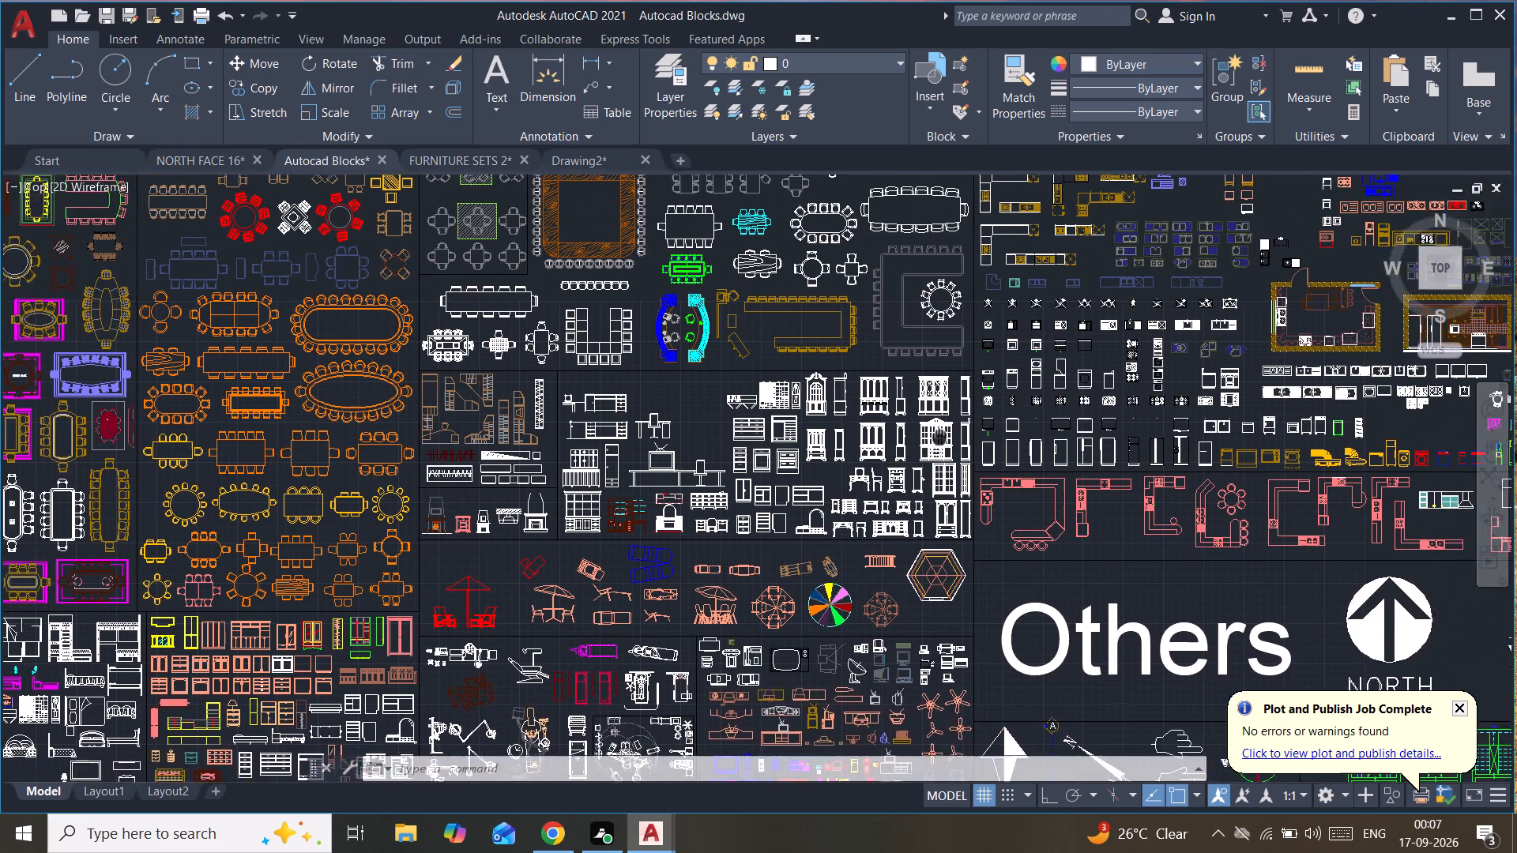
{"action": "middle_click_drag", "start_coordinate": [934, 445], "coordinate": [800, 468]}
{"action": "scroll", "coordinate": [859, 240], "scroll_direction": "up", "scroll_amount": 1}
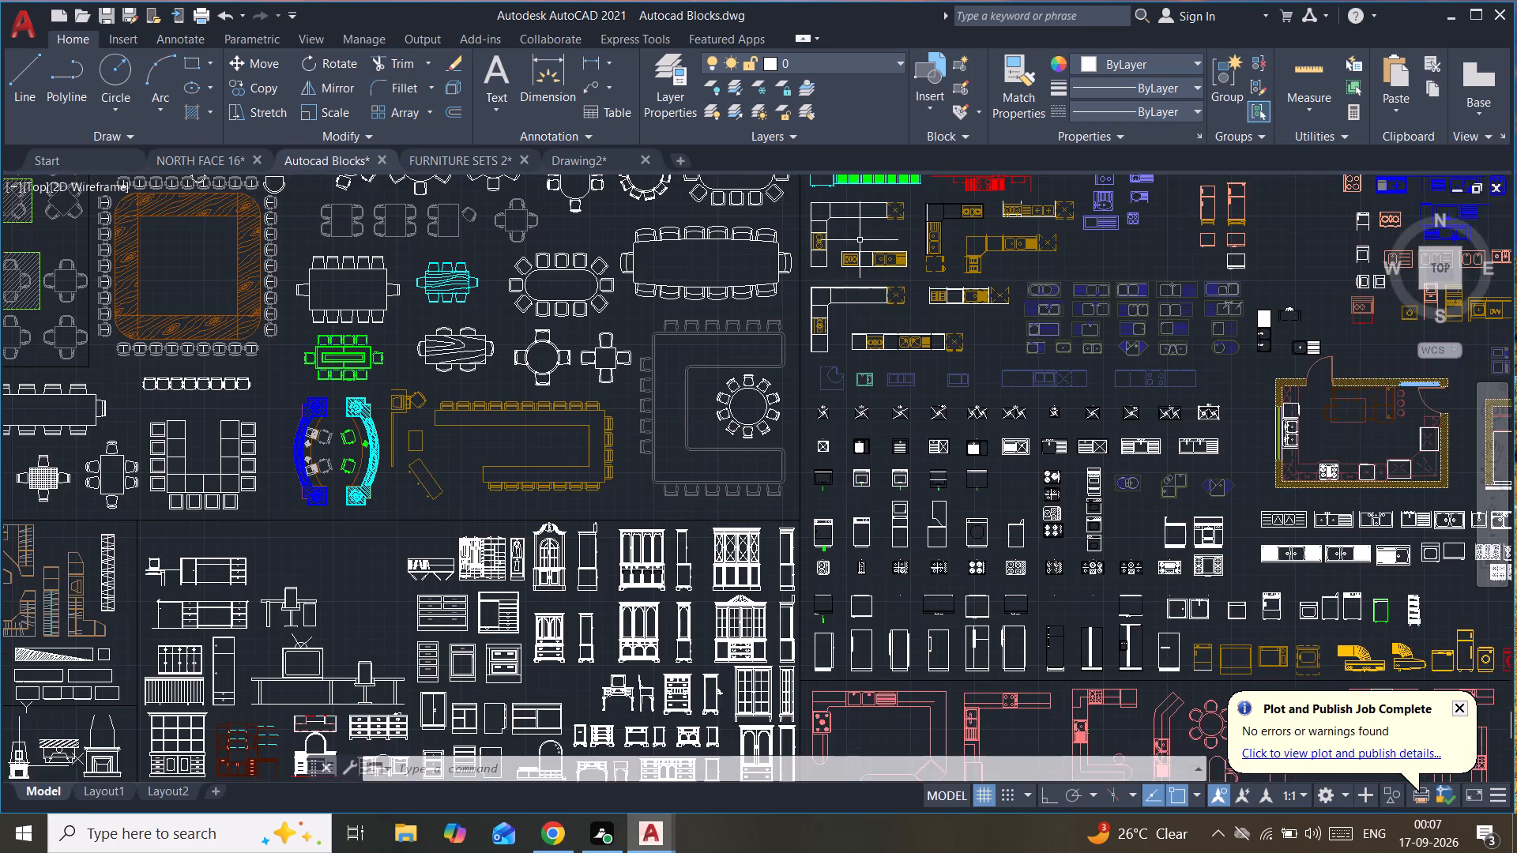
{"action": "middle_click_drag", "start_coordinate": [866, 242], "coordinate": [691, 543]}
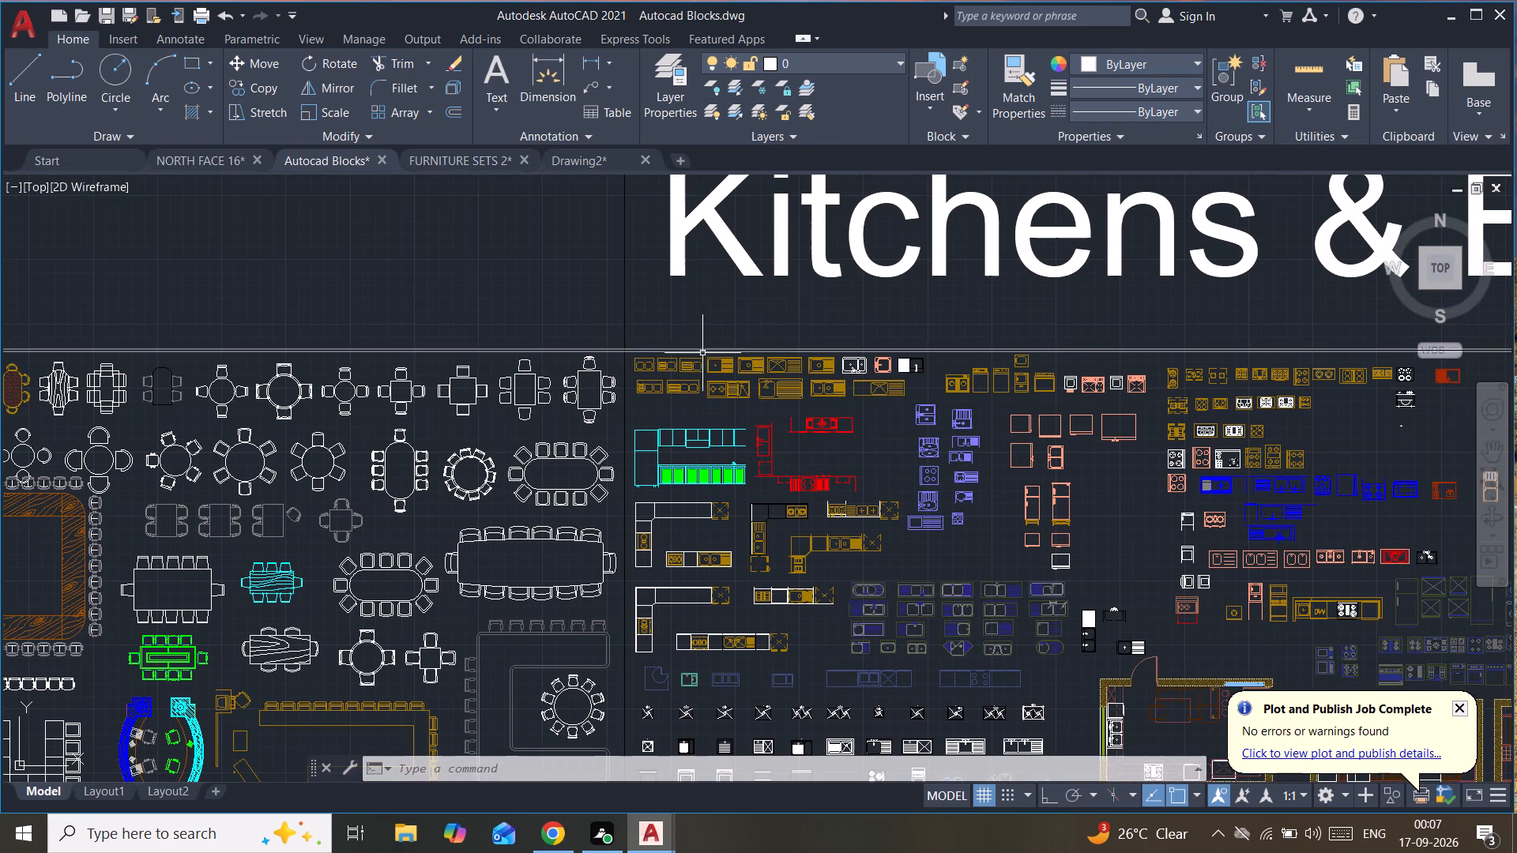
{"action": "scroll", "coordinate": [705, 361], "scroll_direction": "up", "scroll_amount": 2}
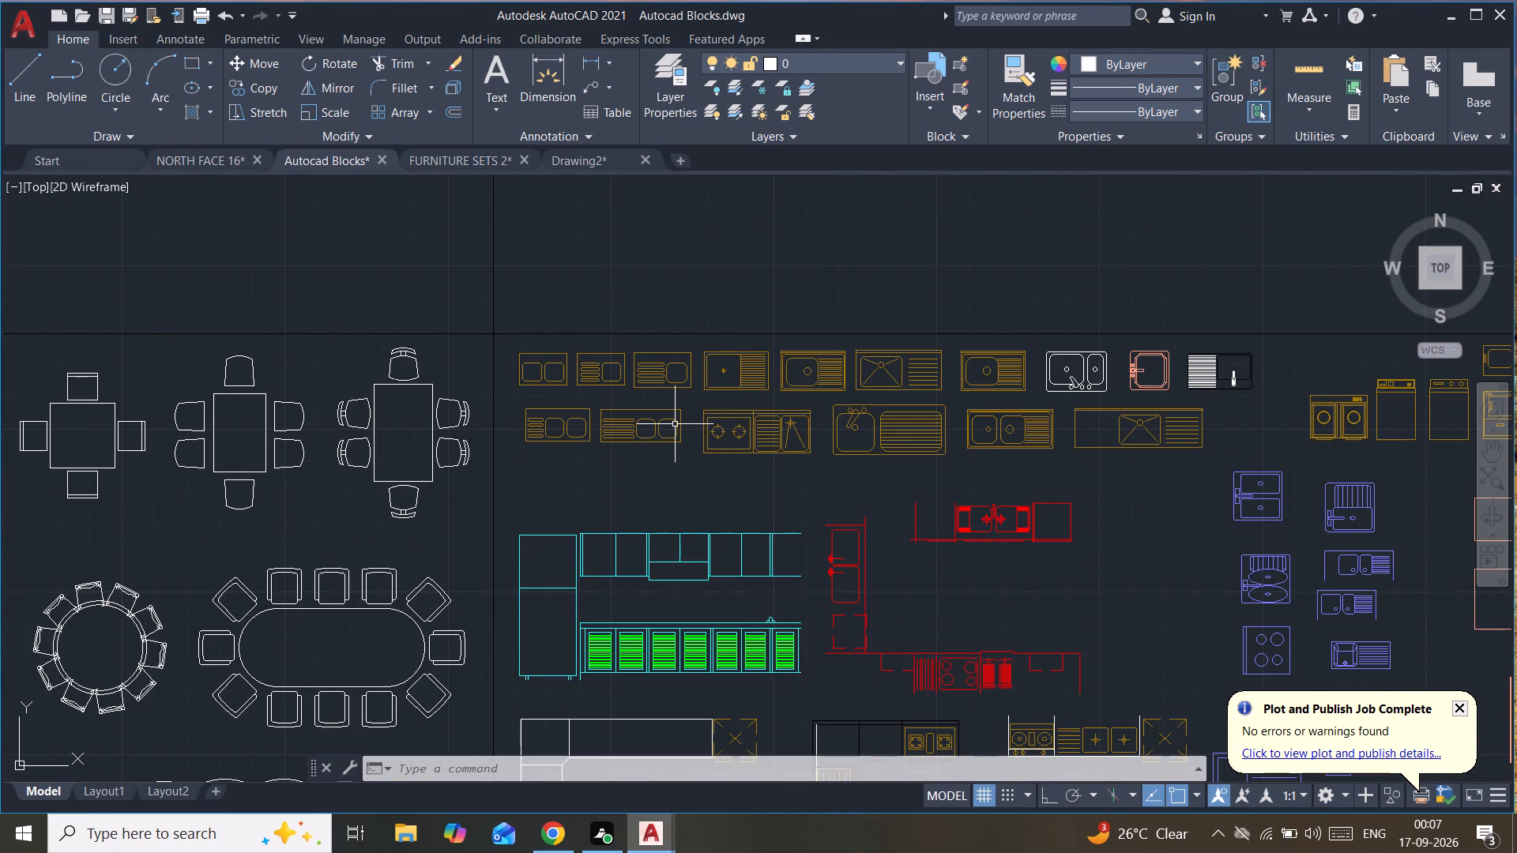
{"action": "scroll", "coordinate": [675, 424], "scroll_direction": "up", "scroll_amount": 1}
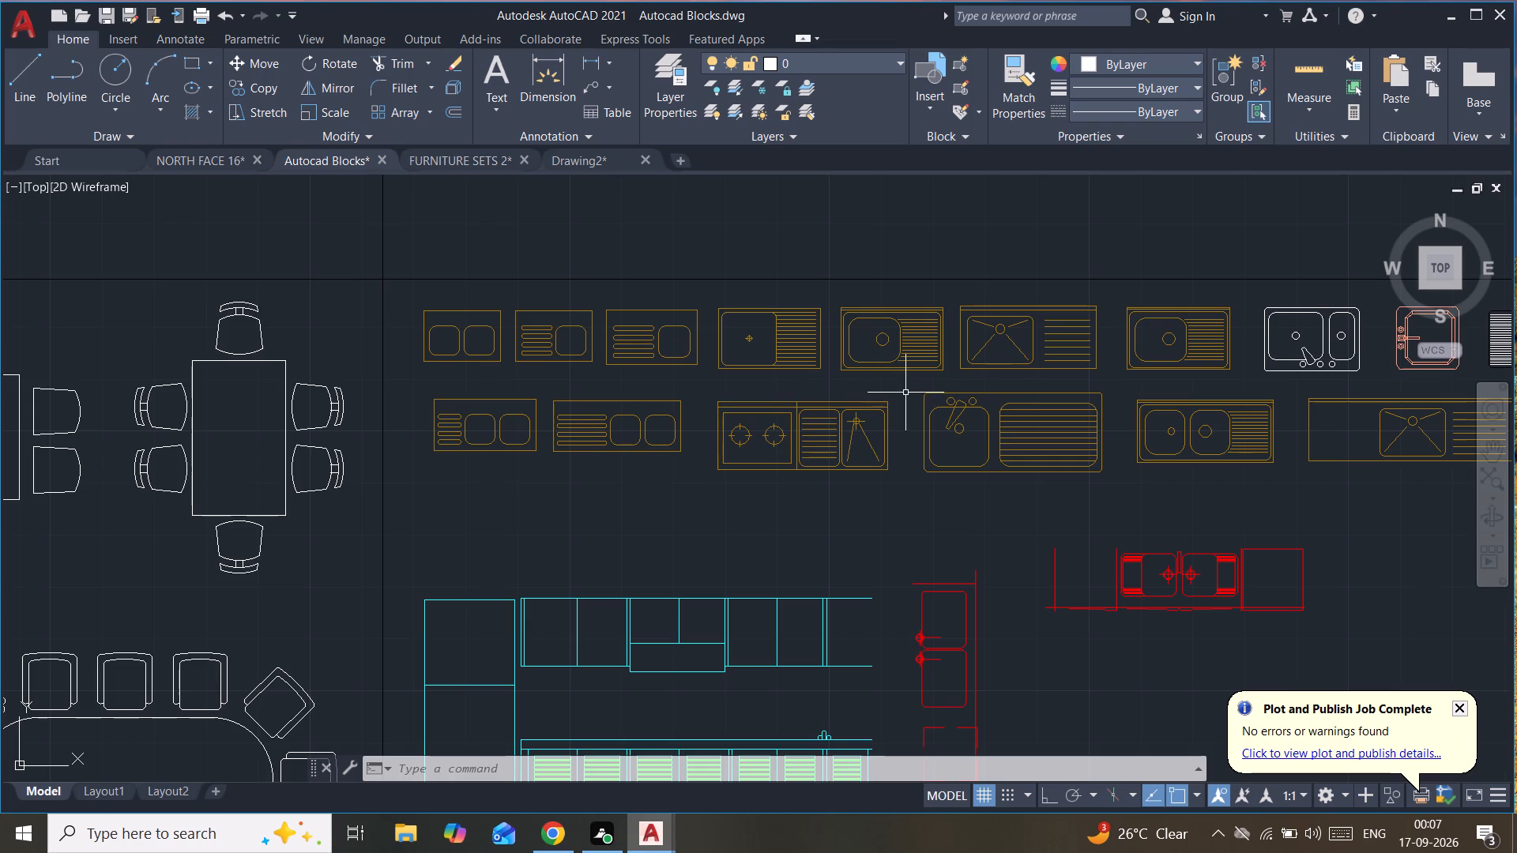
{"action": "left_click_drag", "start_coordinate": [898, 396], "coordinate": [702, 535]}
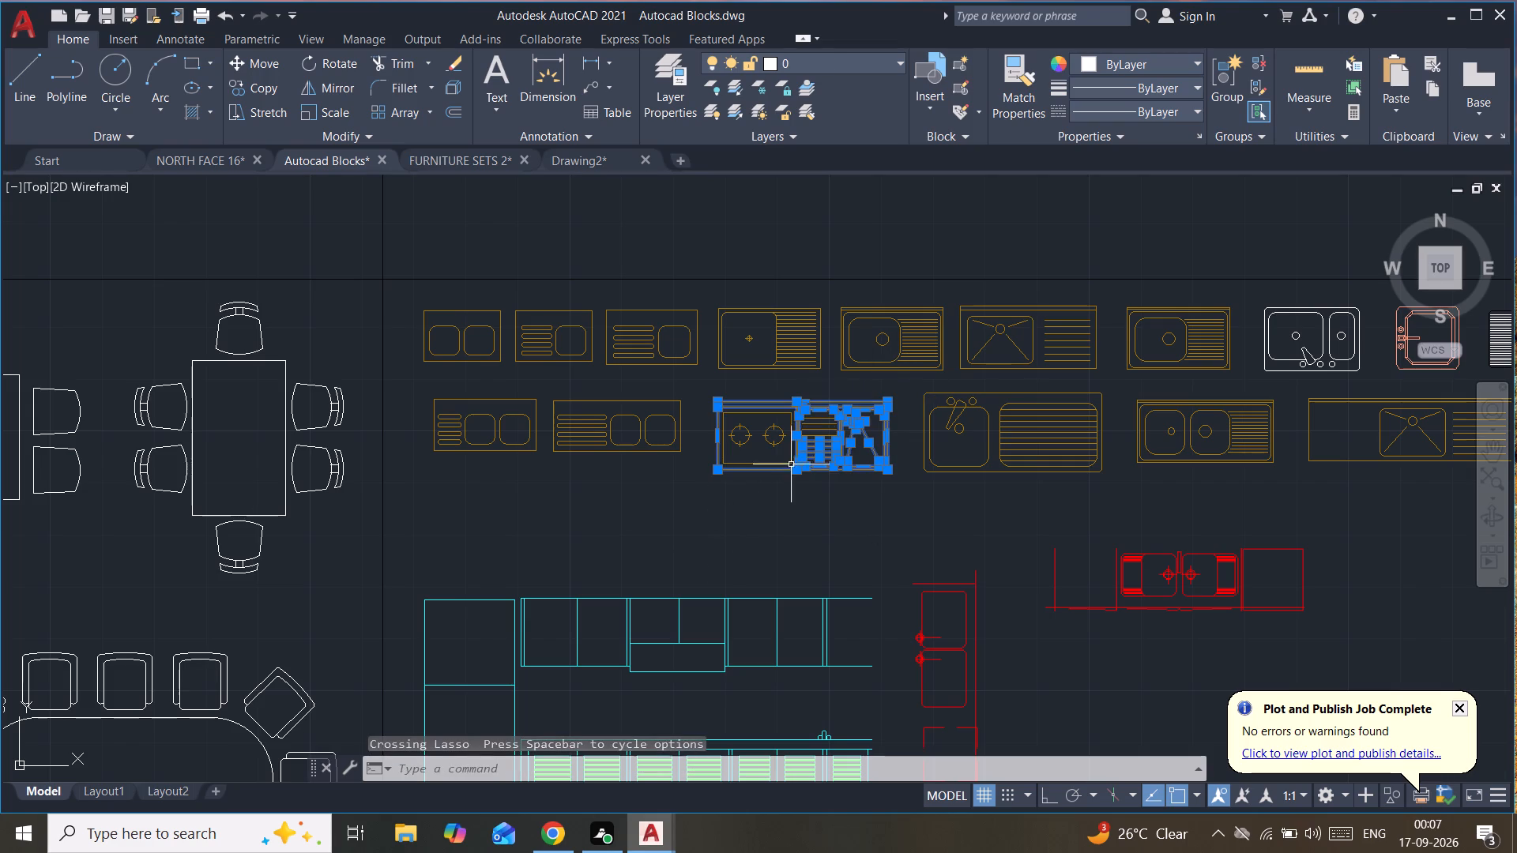
{"action": "left_click", "coordinate": [704, 381]}
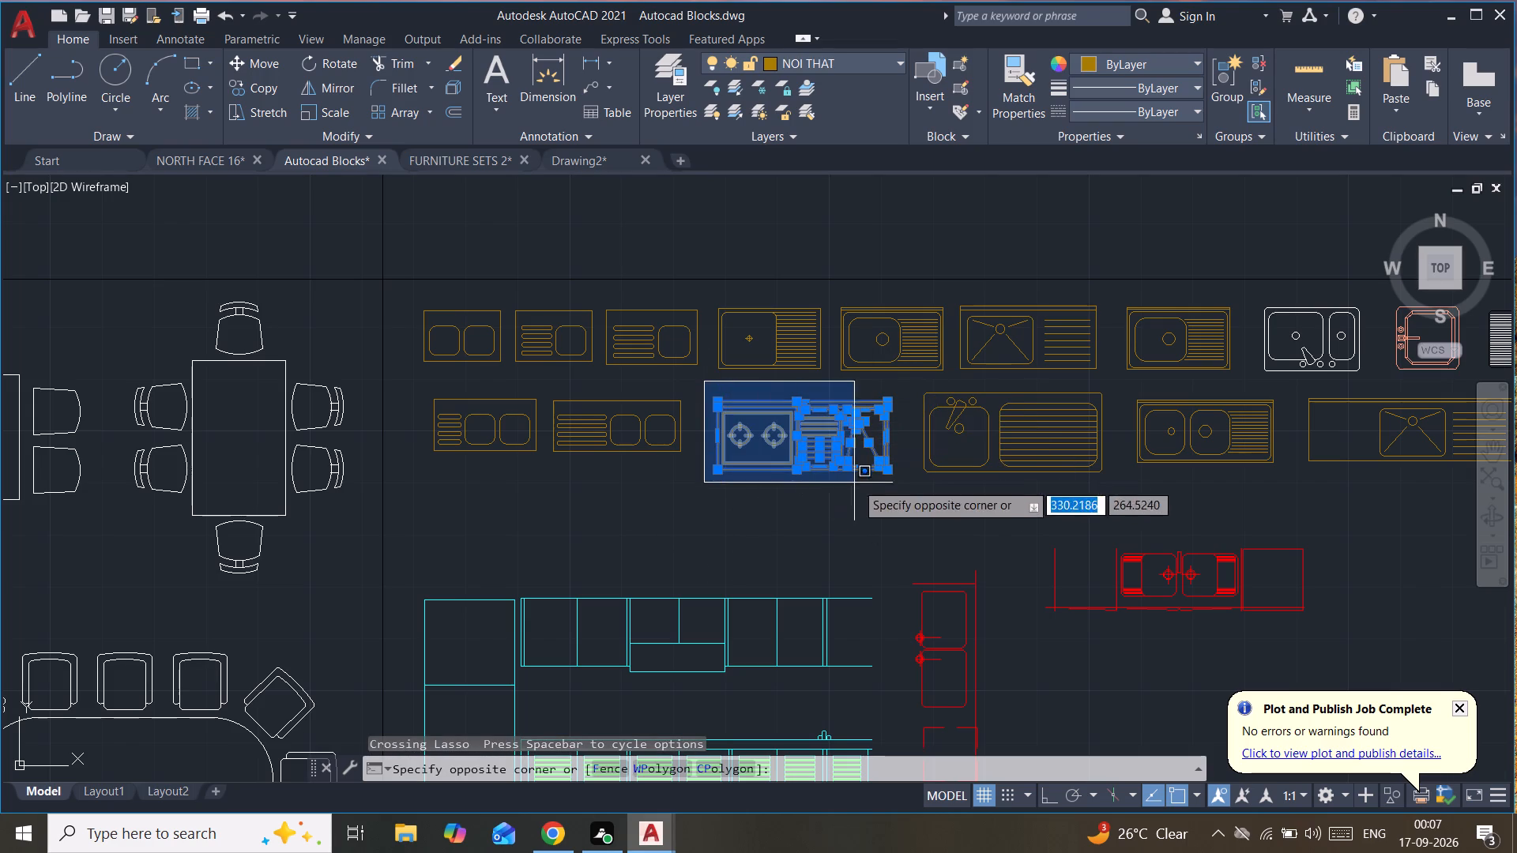
{"action": "left_click", "coordinate": [899, 490]}
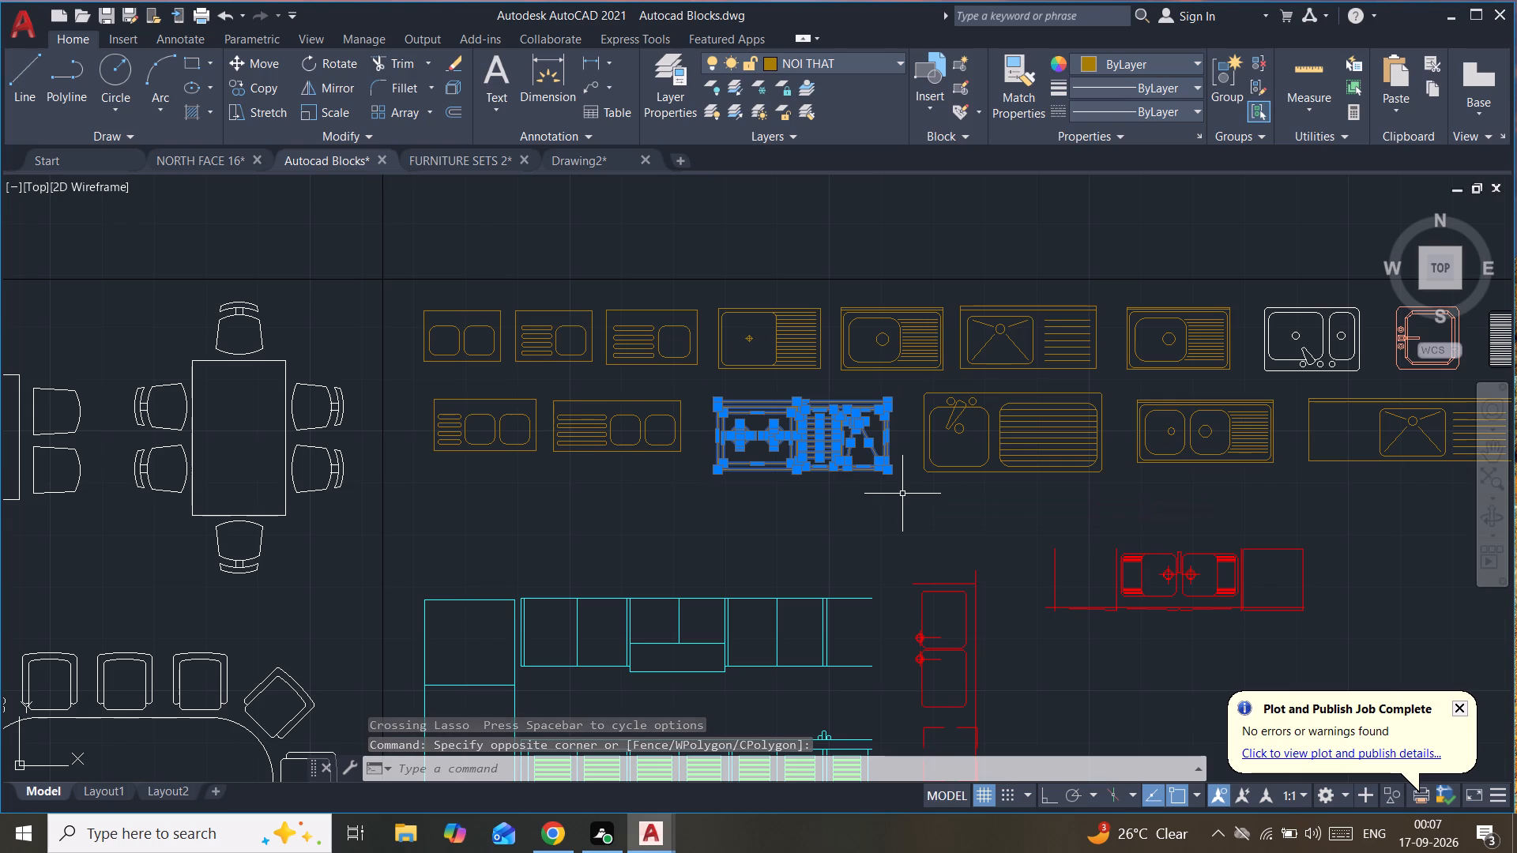
{"action": "key", "text": "ctrl+c"}
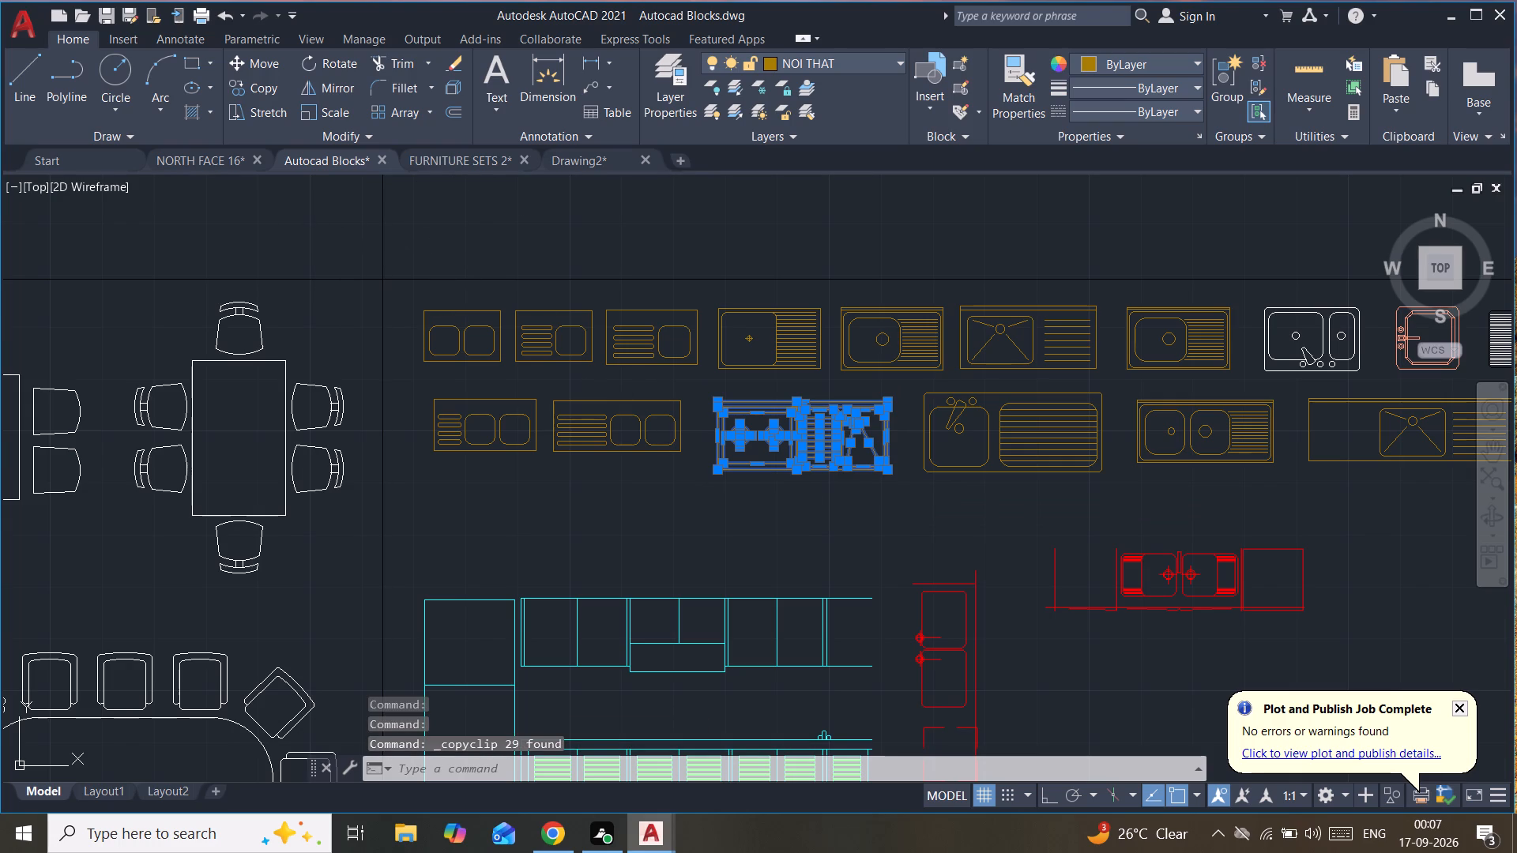
Paste the stove-and-sink counter into Drawing2, in the empty space west of the floor plan.
{"action": "left_click", "coordinate": [592, 158]}
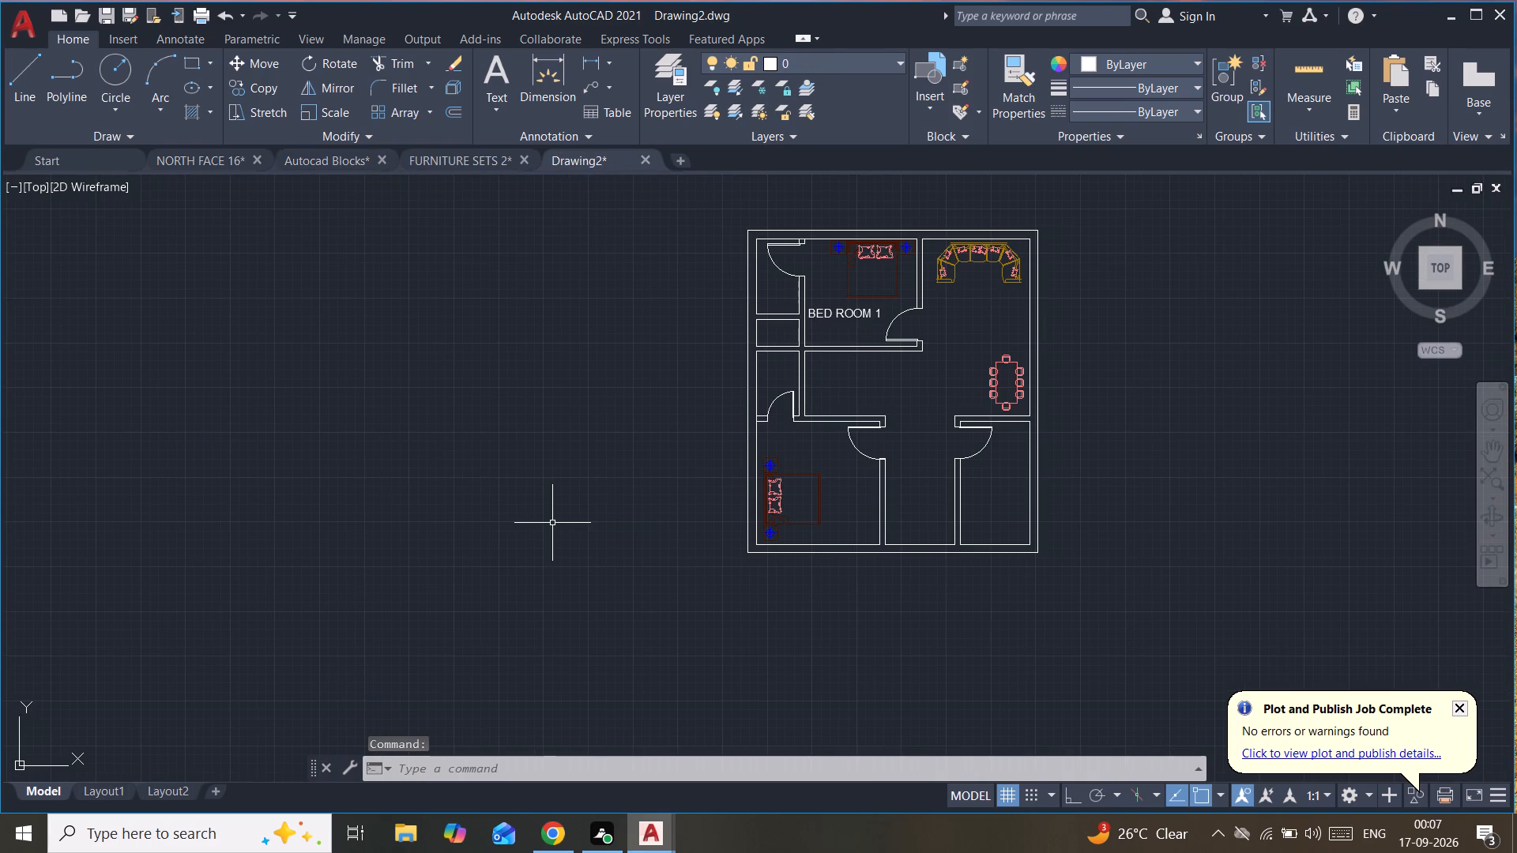
{"action": "key", "text": "ctrl+v"}
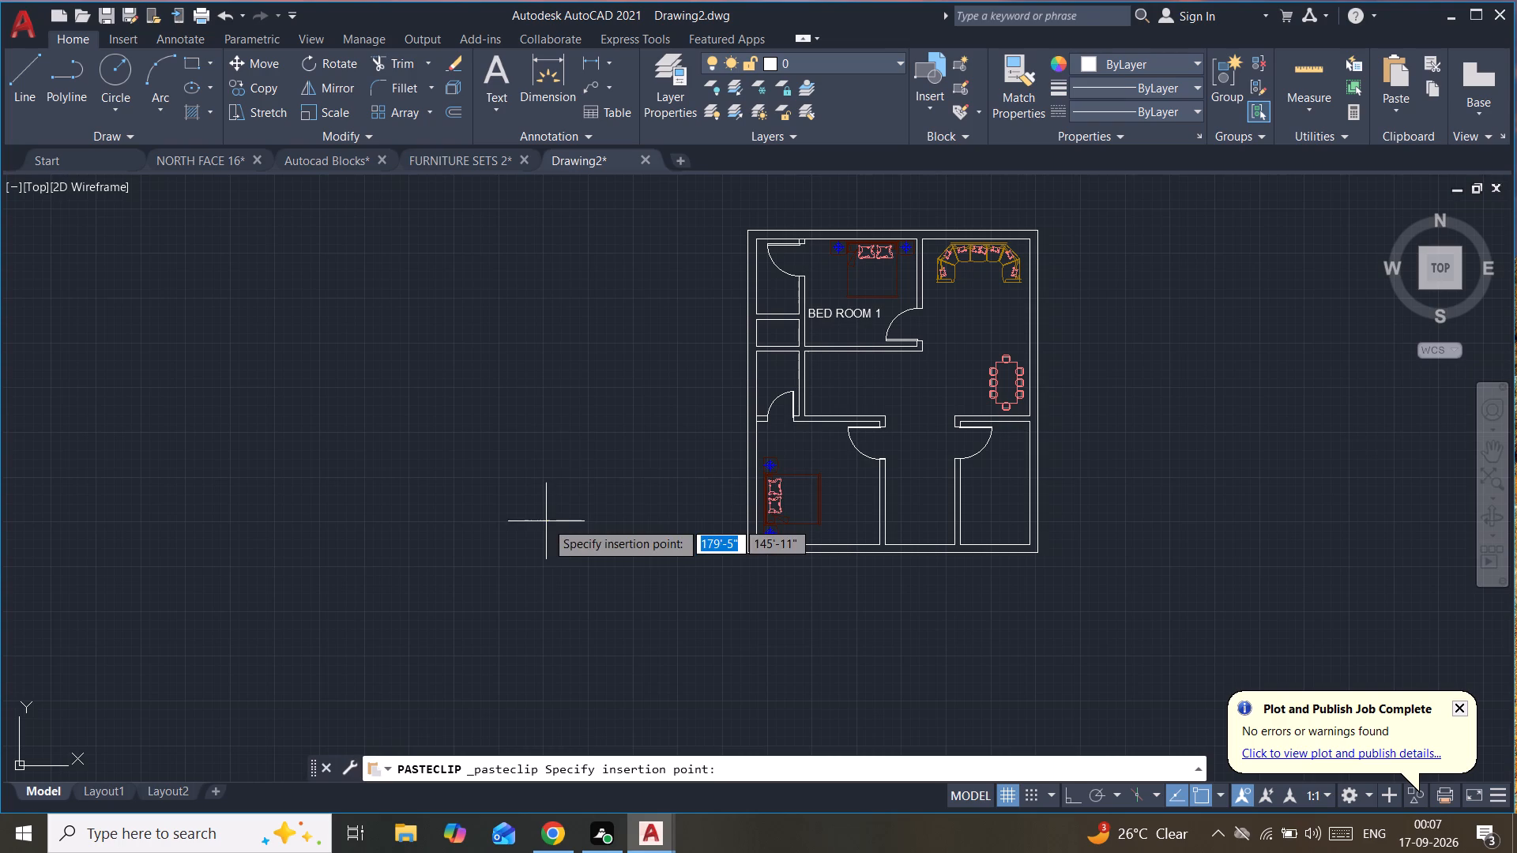
{"action": "left_click", "coordinate": [559, 457]}
Scale up the pasted stove-and-sink counter about 36 times around its insertion point.
{"action": "left_click", "coordinate": [597, 408]}
{"action": "left_click", "coordinate": [517, 518]}
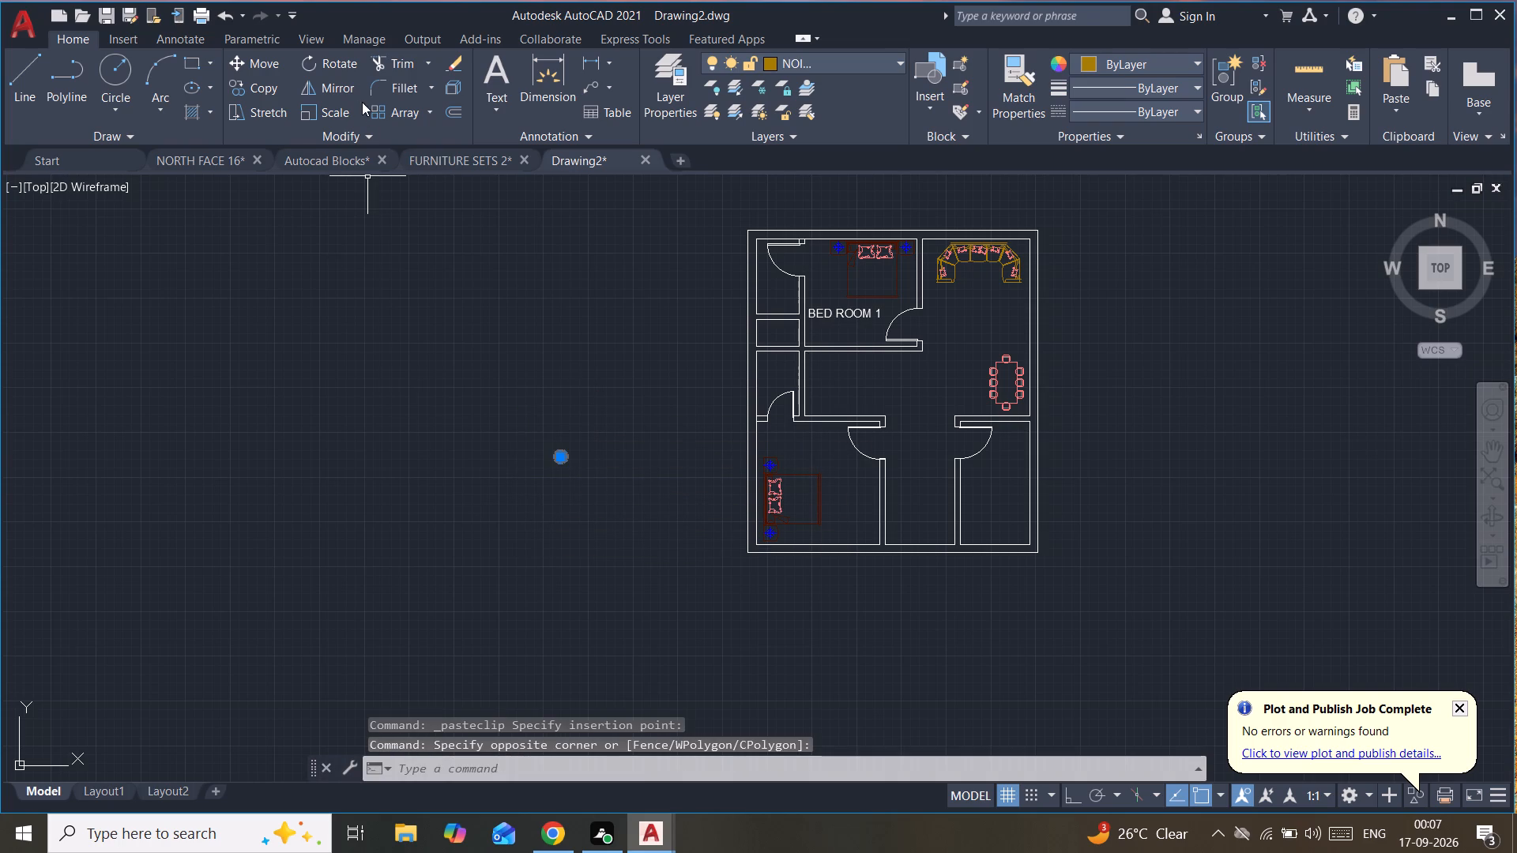
{"action": "left_click", "coordinate": [348, 107]}
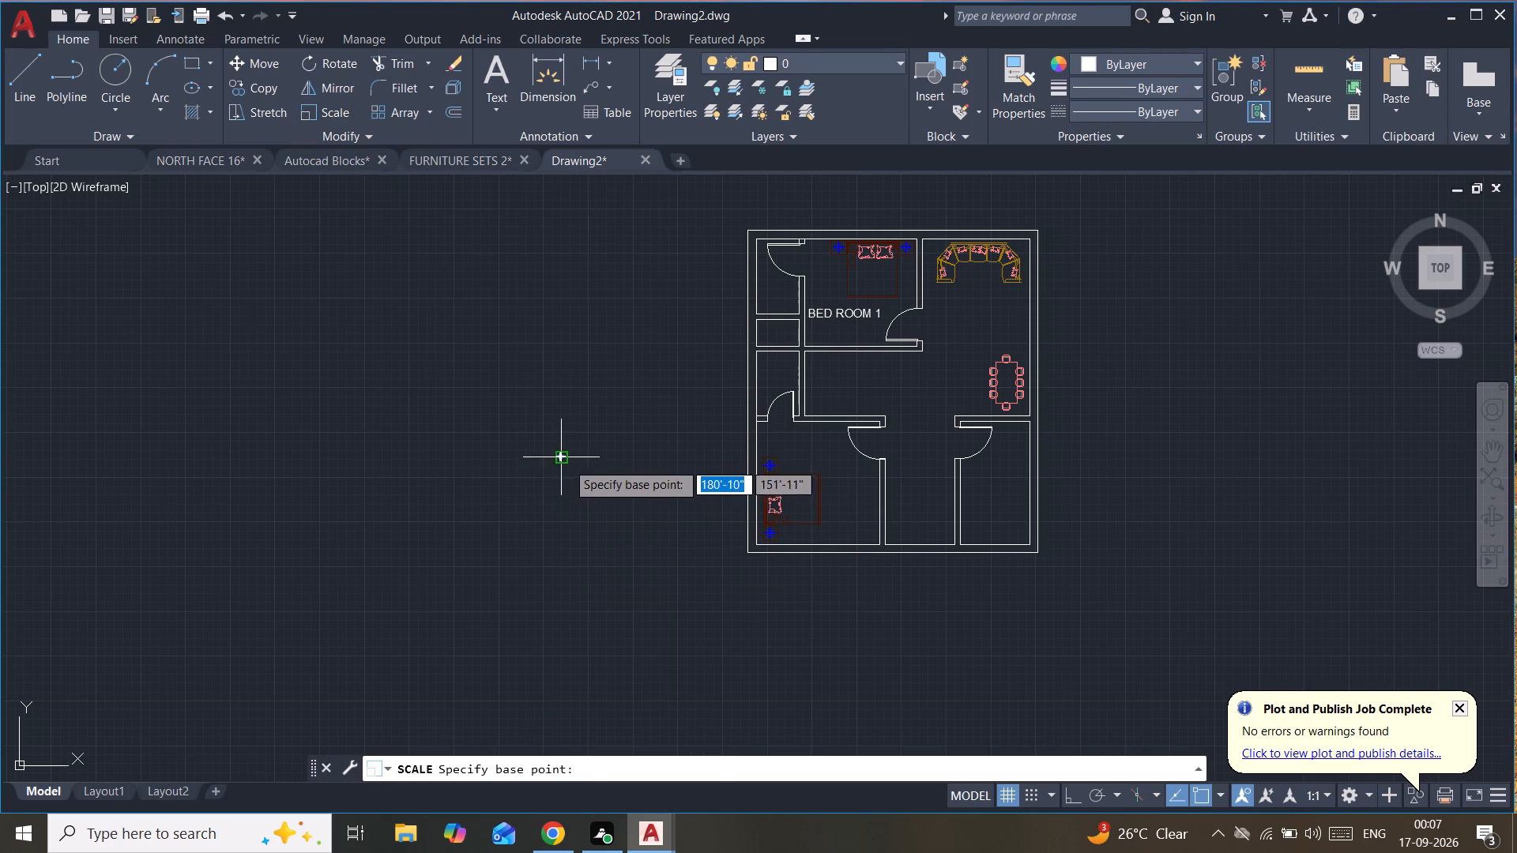
{"action": "left_click", "coordinate": [564, 458]}
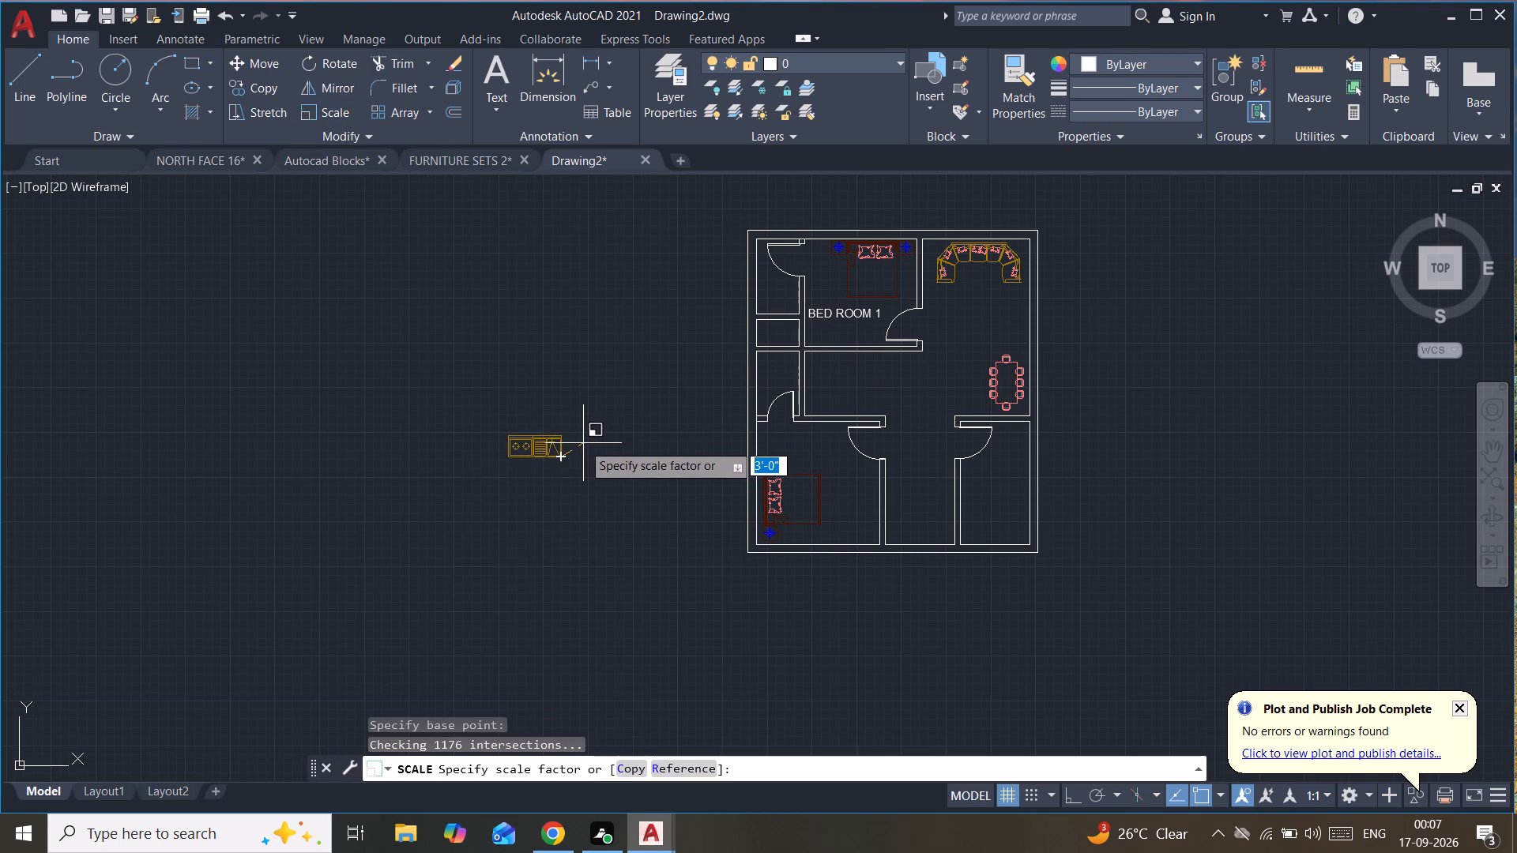
{"action": "left_click", "coordinate": [579, 445]}
Move the stove-and-sink counter into the middle south room, against its south wall.
{"action": "scroll", "coordinate": [552, 450], "scroll_direction": "up", "scroll_amount": 3}
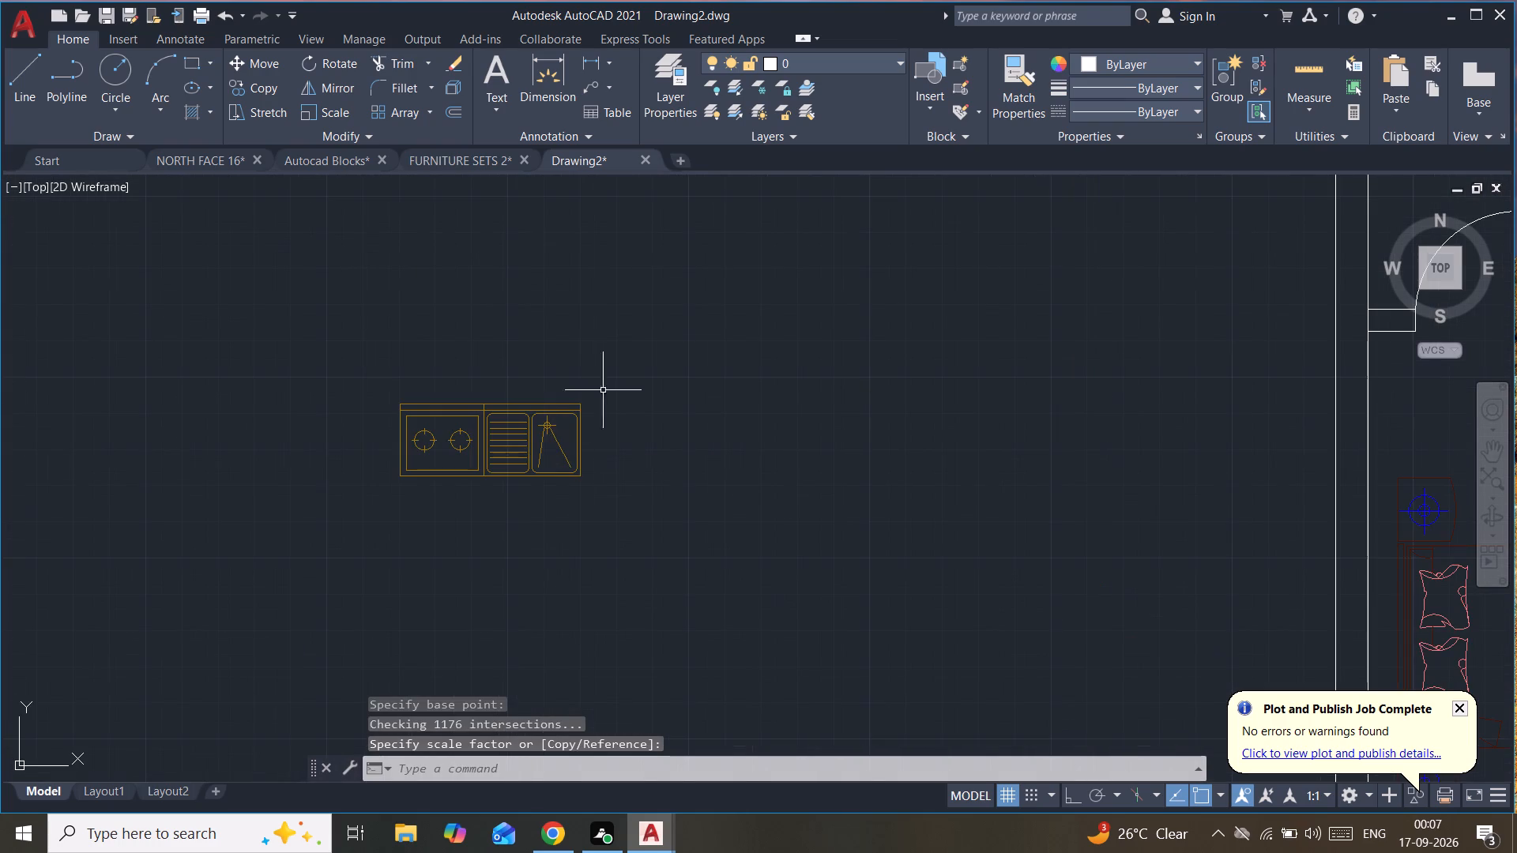
{"action": "left_click", "coordinate": [642, 358]}
{"action": "left_click", "coordinate": [298, 597]}
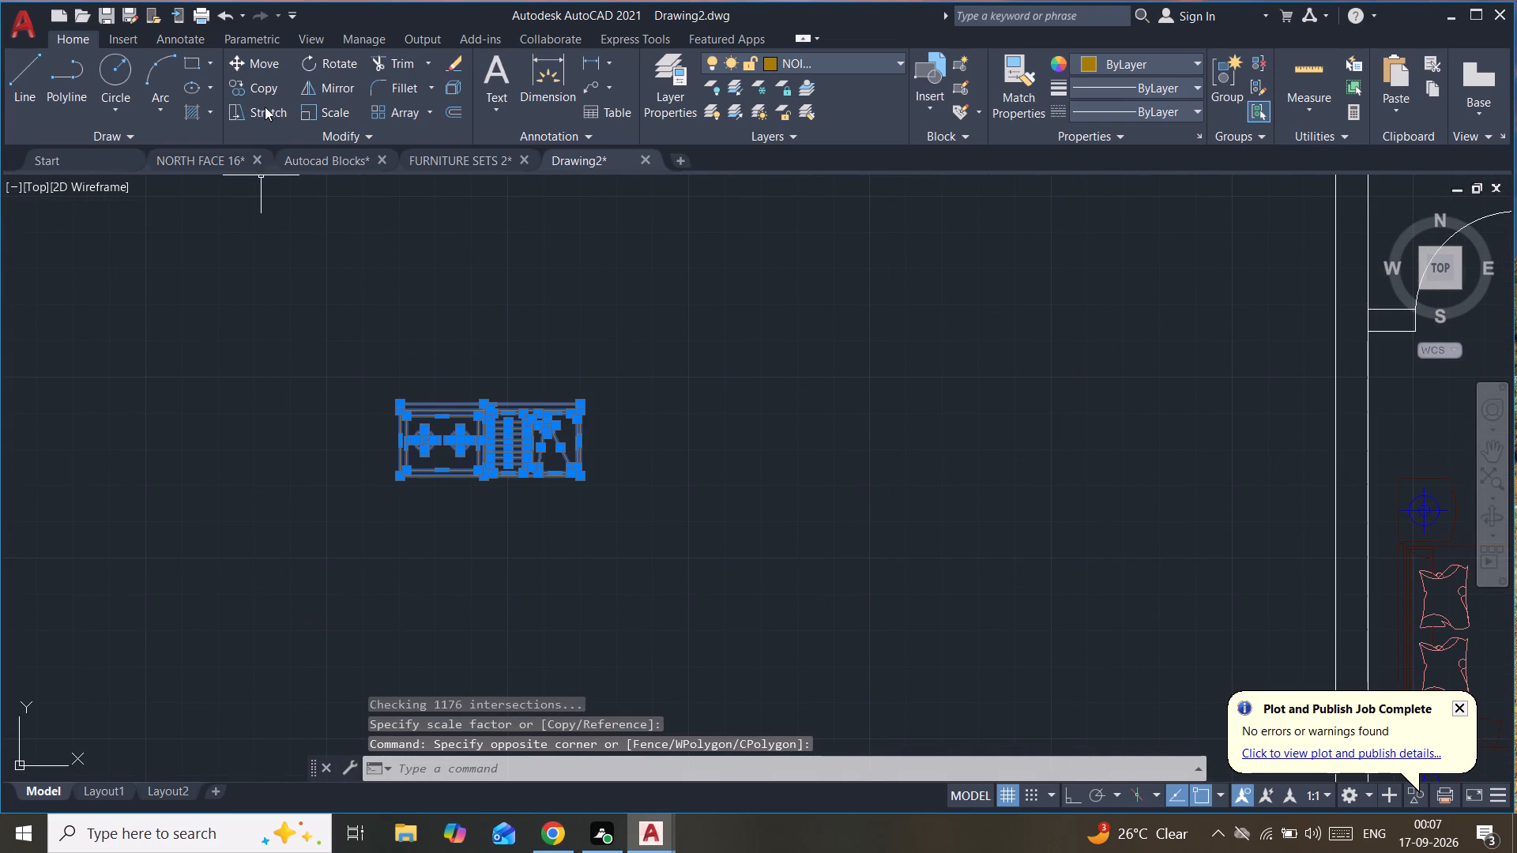
{"action": "left_click", "coordinate": [277, 54]}
{"action": "left_click", "coordinate": [500, 453]}
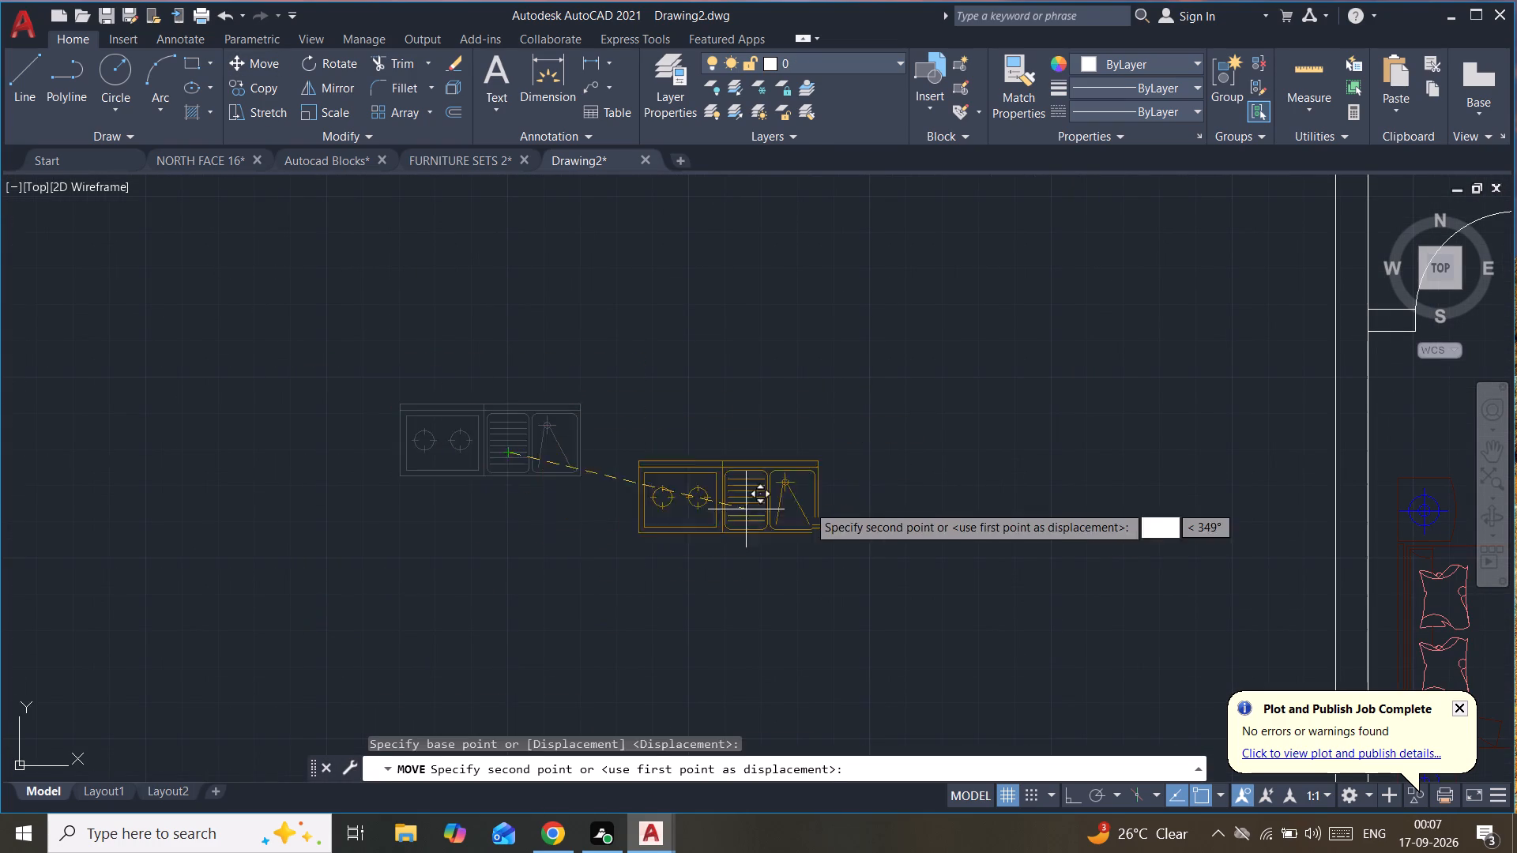
{"action": "scroll", "coordinate": [809, 505], "scroll_direction": "down", "scroll_amount": 2}
{"action": "middle_click_drag", "start_coordinate": [814, 498], "coordinate": [366, 320]}
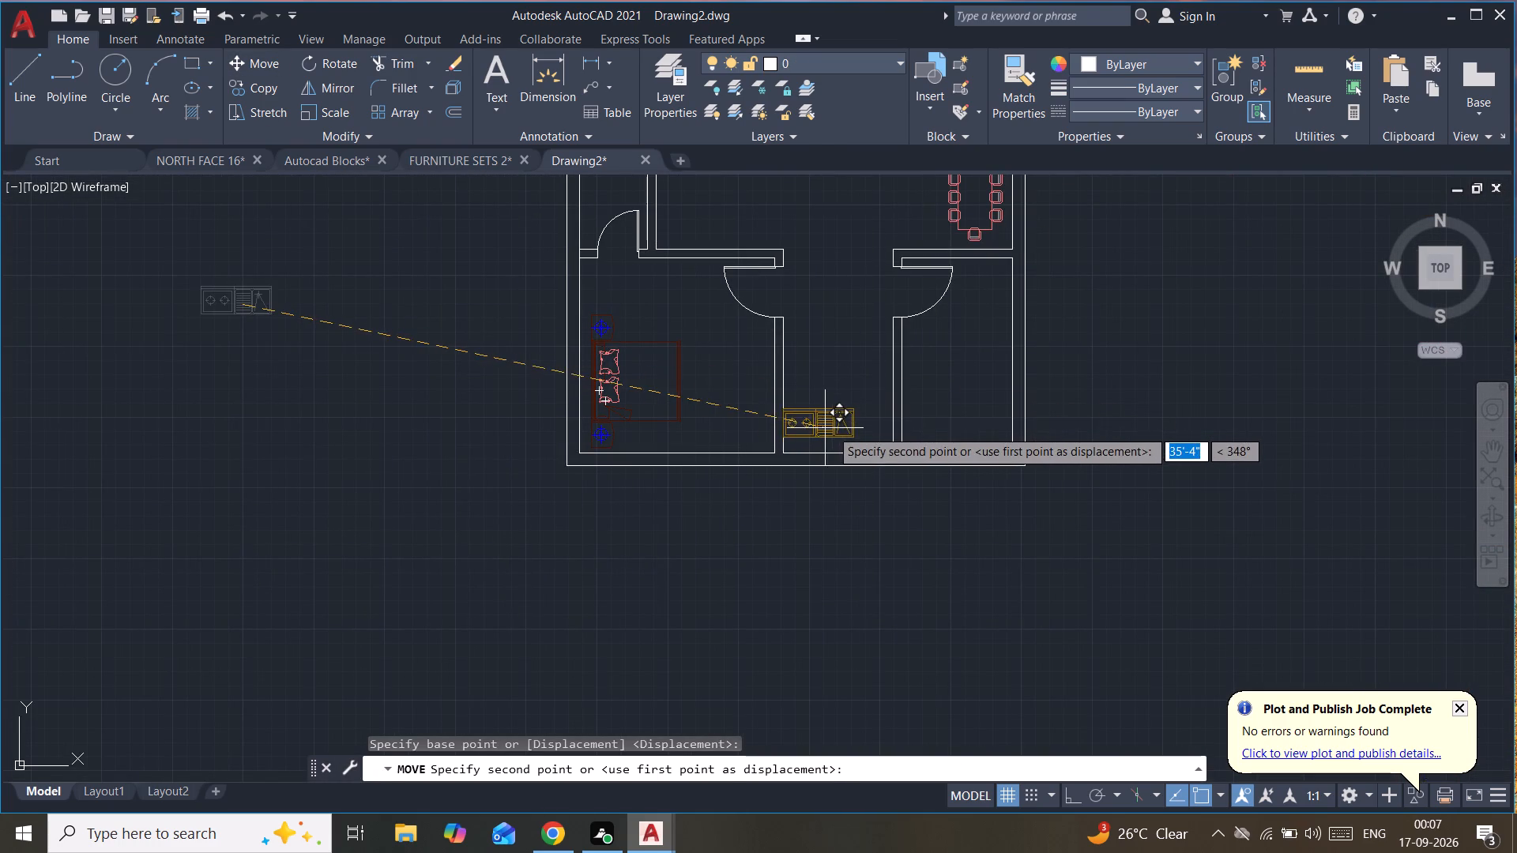
{"action": "scroll", "coordinate": [835, 430], "scroll_direction": "up", "scroll_amount": 2}
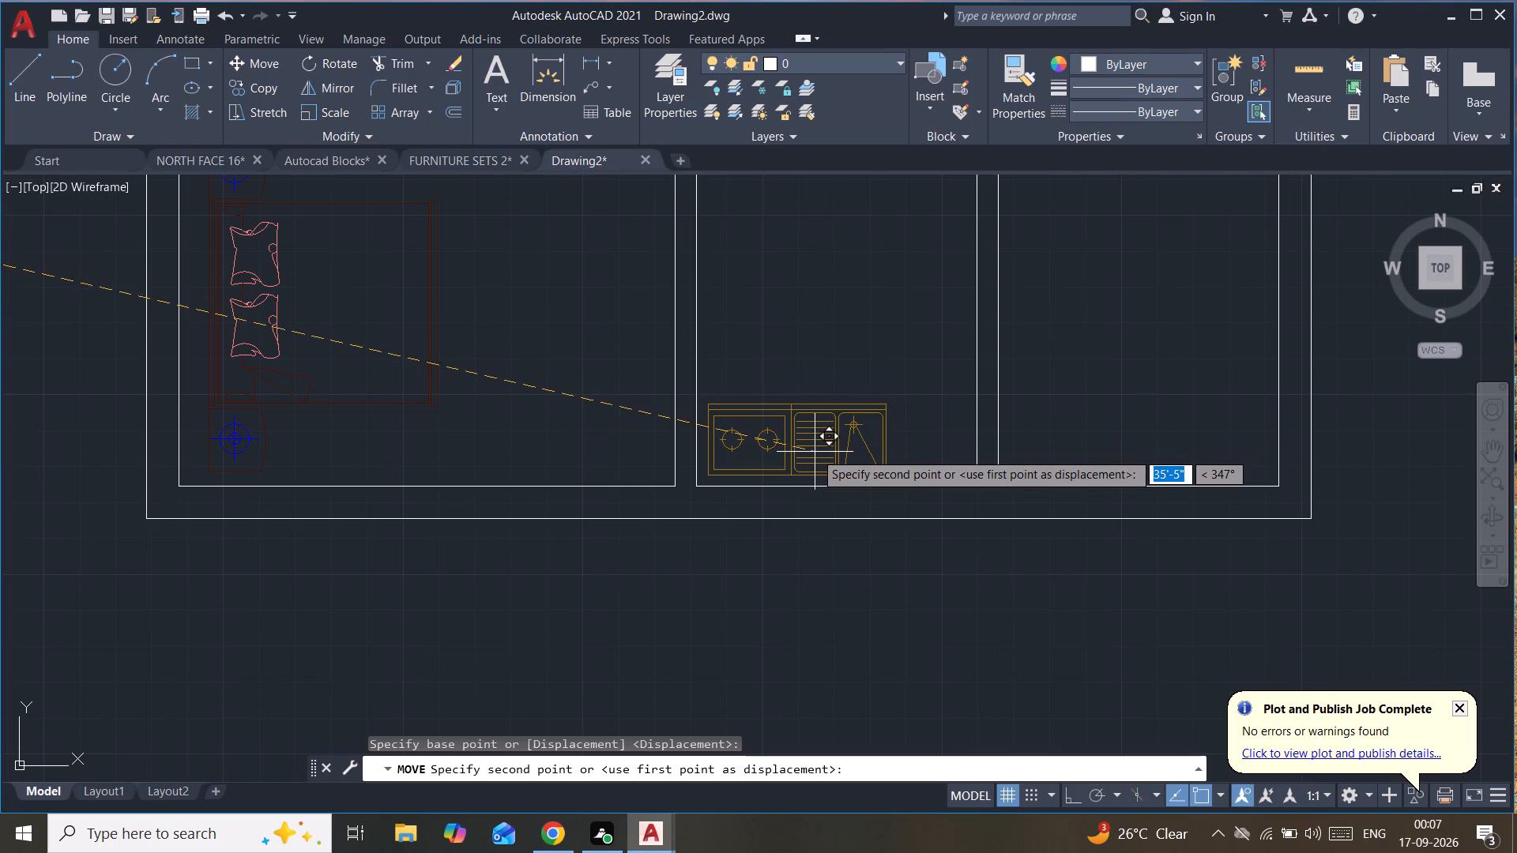
{"action": "left_click", "coordinate": [815, 452]}
Scale up the stove-and-sink counter from its southwest corner so it nearly spans the room's width.
{"action": "left_click", "coordinate": [914, 391]}
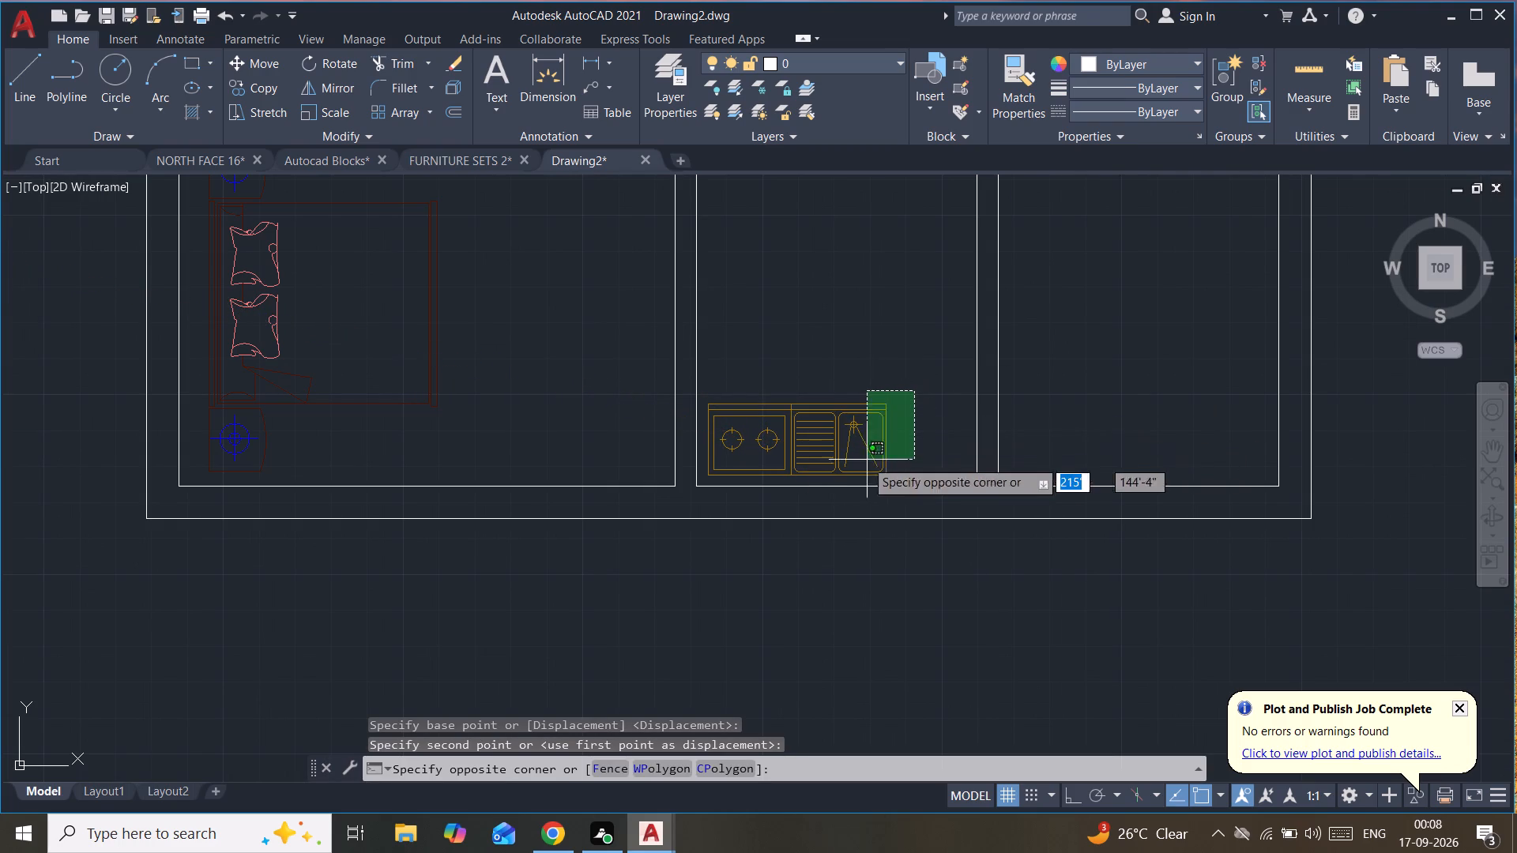
{"action": "left_click", "coordinate": [706, 484]}
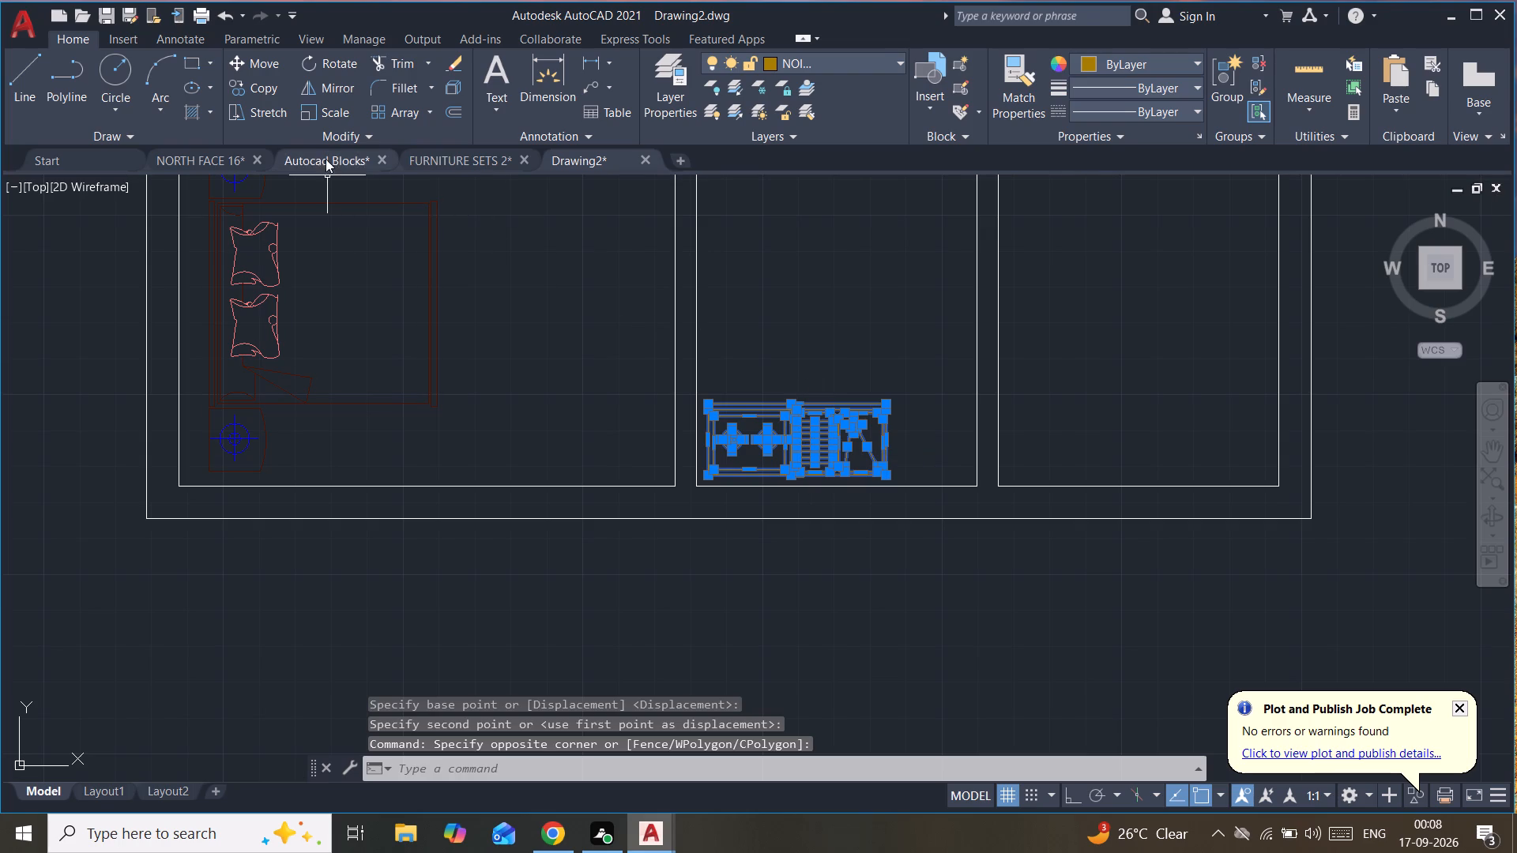
{"action": "left_click", "coordinate": [338, 109]}
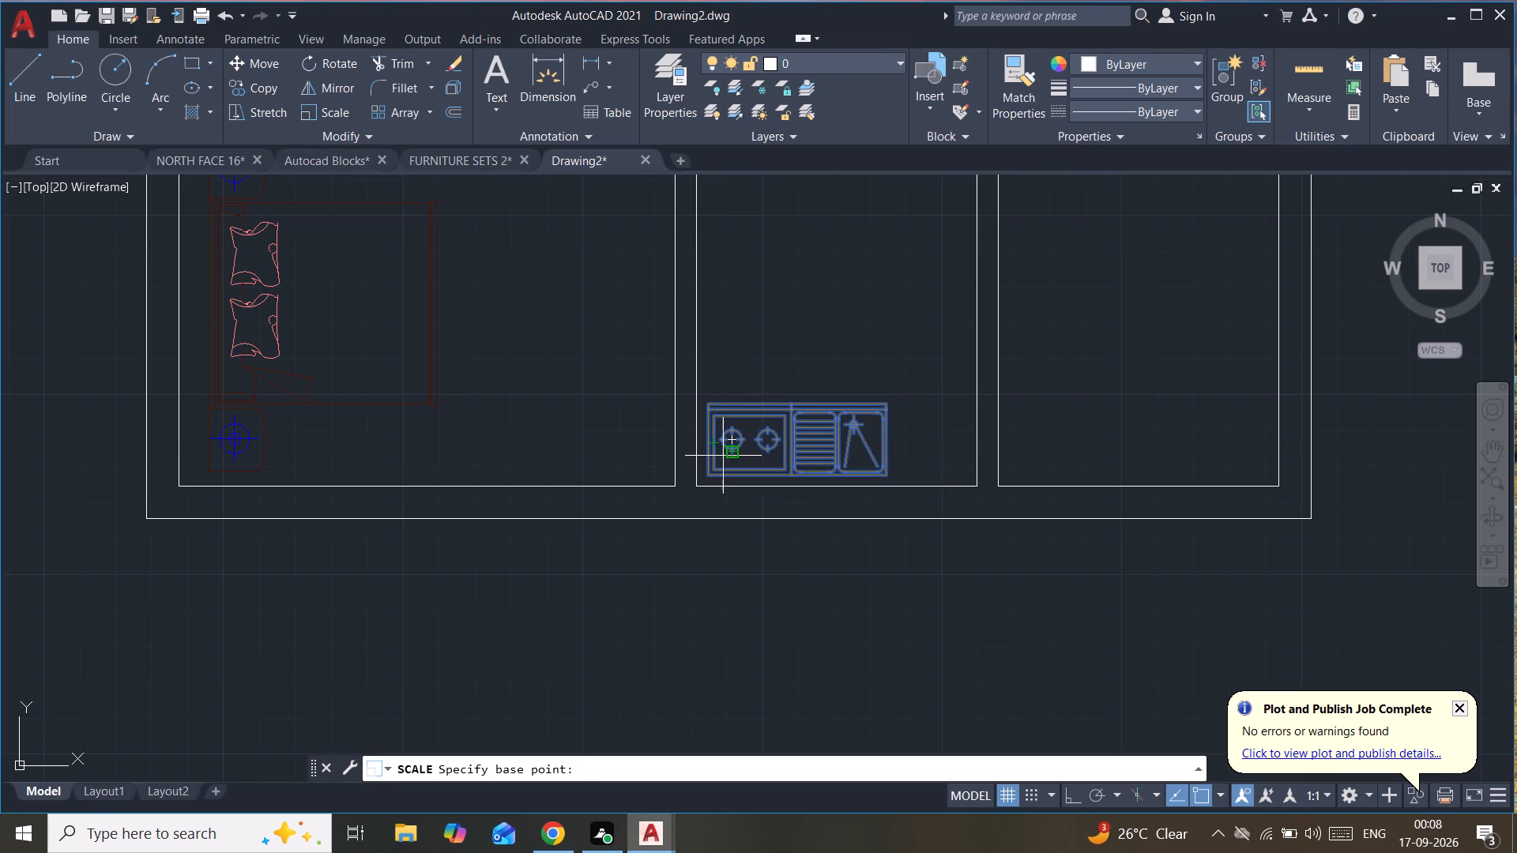
{"action": "left_click", "coordinate": [708, 475]}
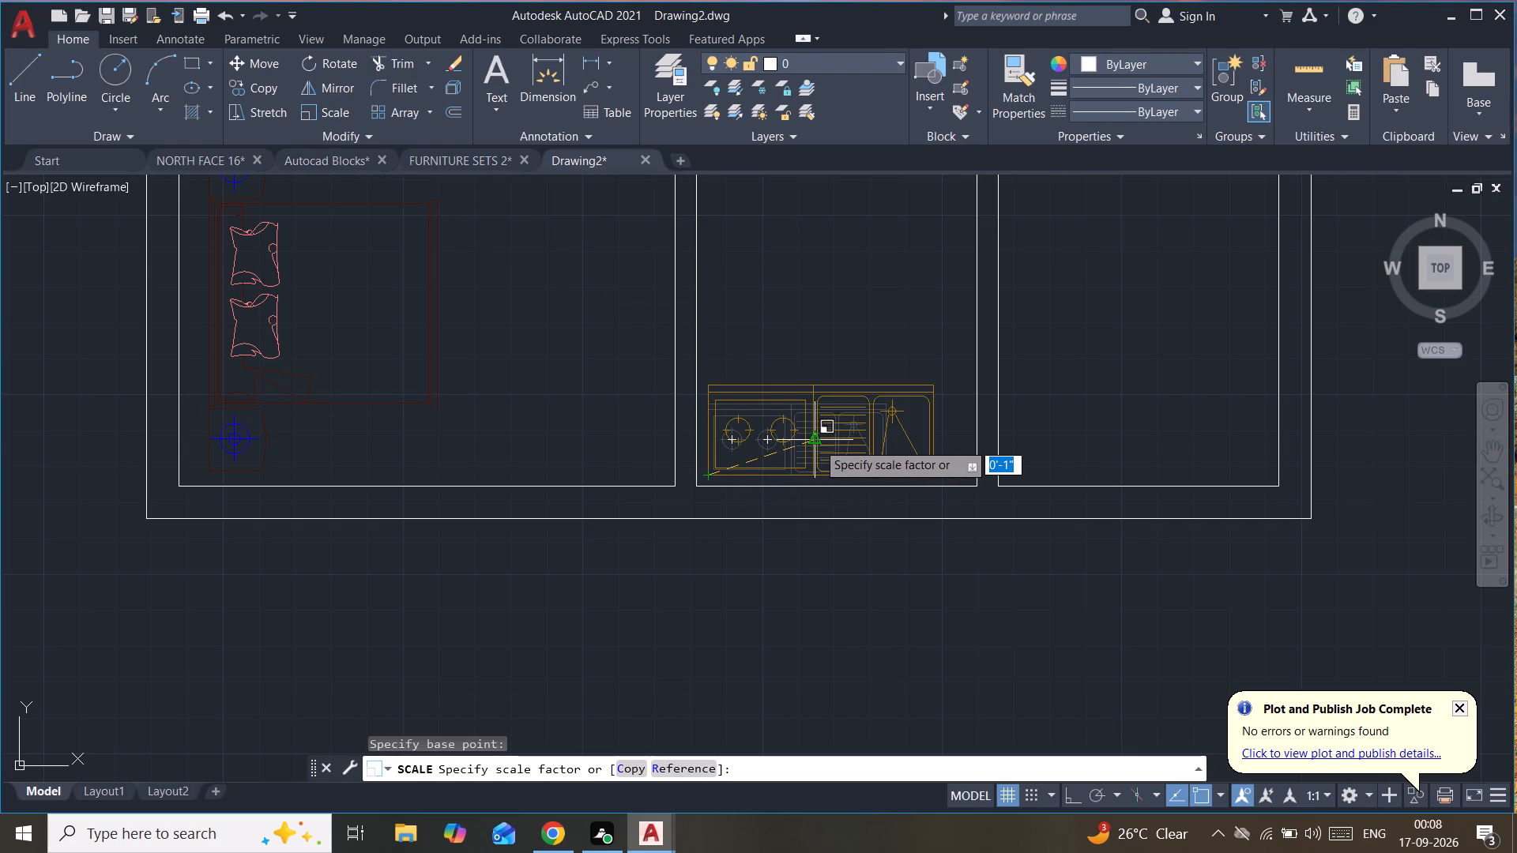
{"action": "left_click", "coordinate": [830, 442]}
Extend the southeast room's west wall line south through the outer wall to its outer face.
{"action": "scroll", "coordinate": [941, 351], "scroll_direction": "down", "scroll_amount": 2}
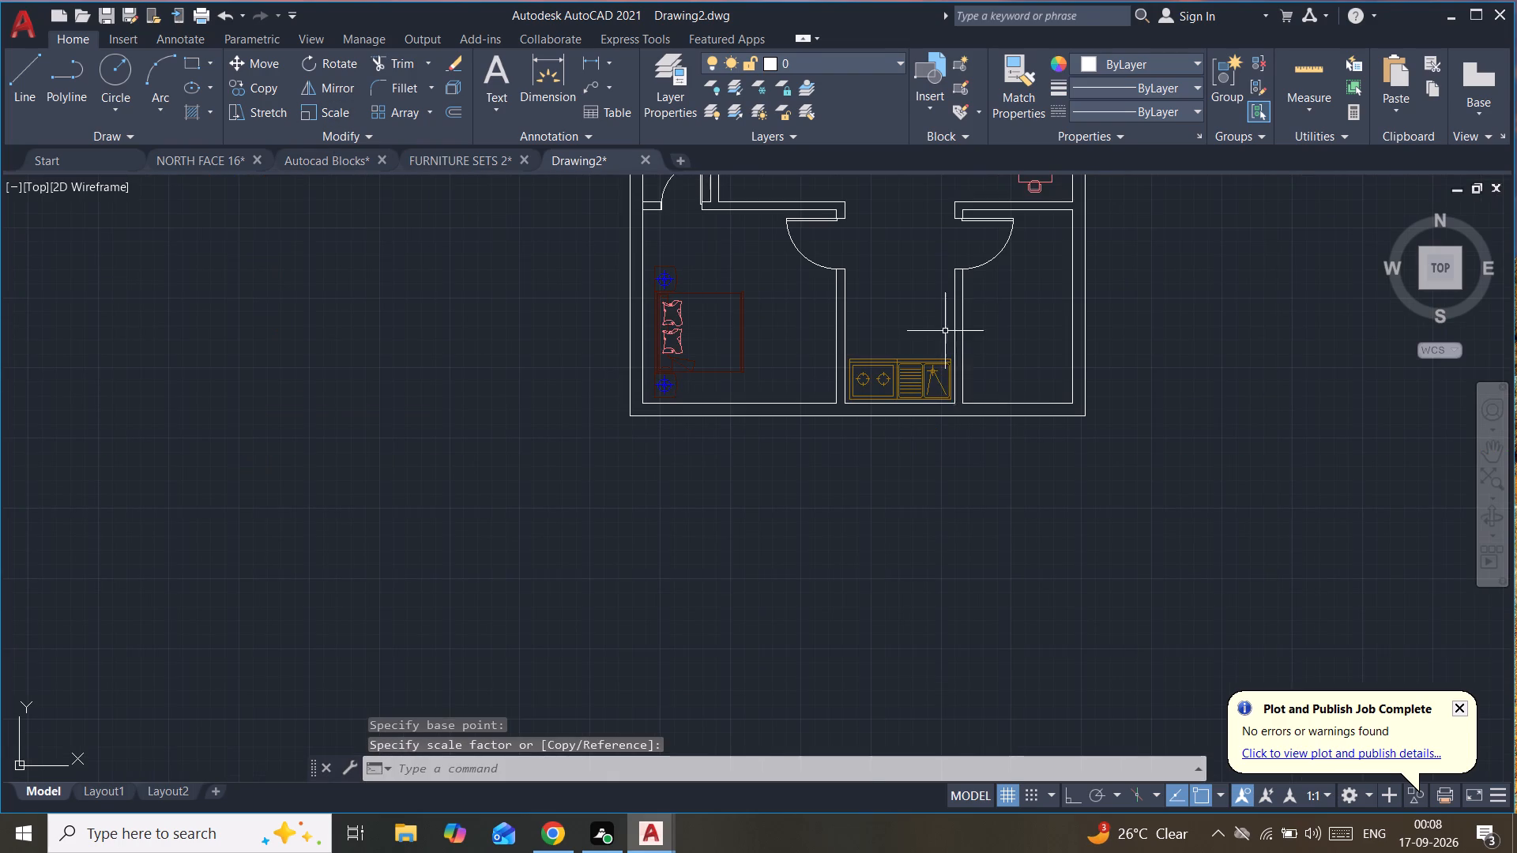
{"action": "middle_click_drag", "start_coordinate": [972, 306], "coordinate": [851, 475]}
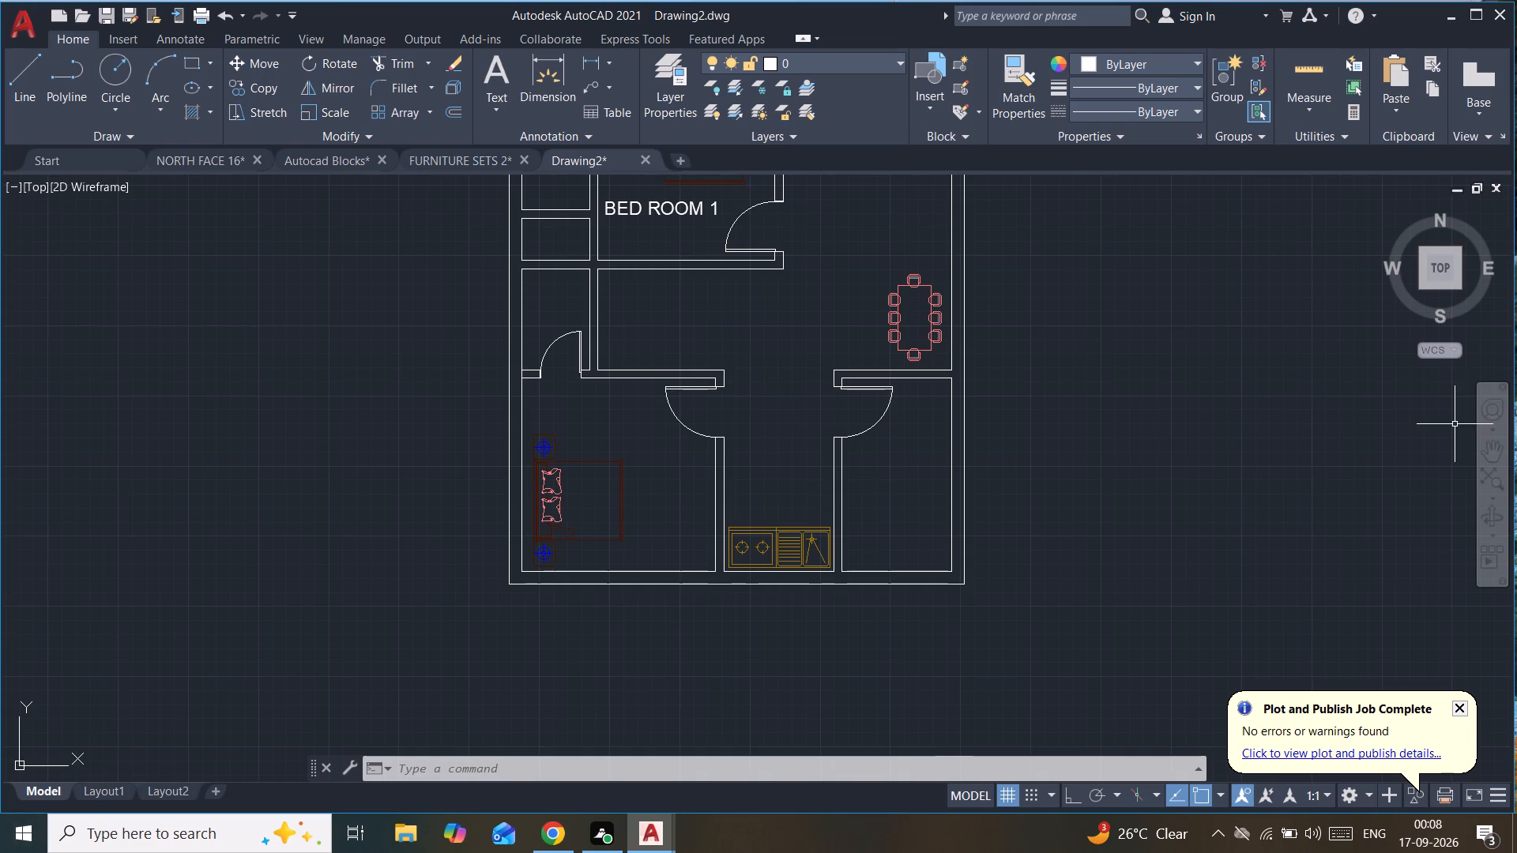
{"action": "left_click", "coordinate": [1477, 16]}
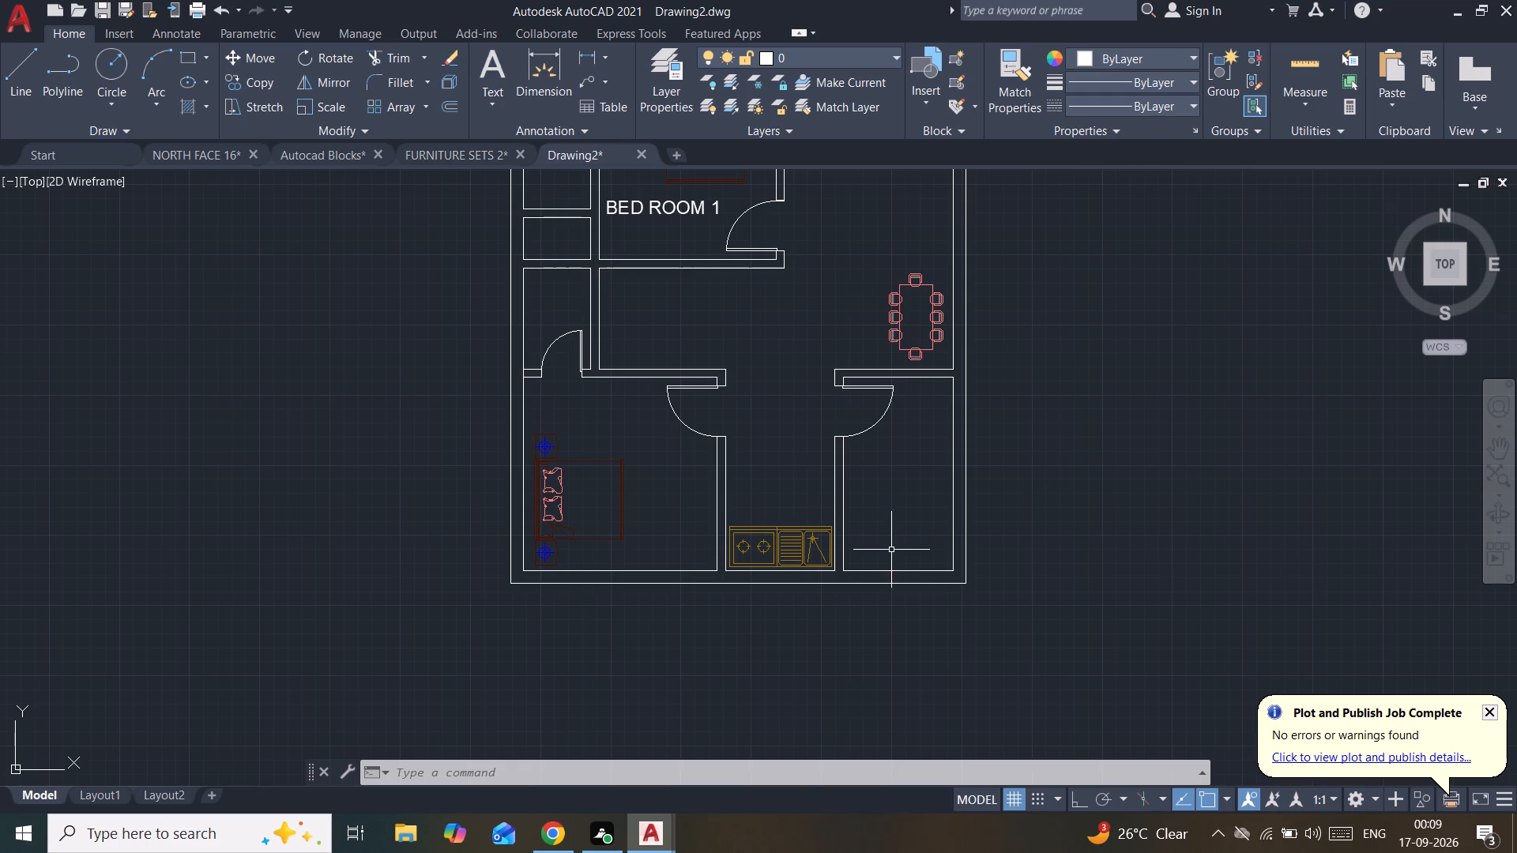
{"action": "scroll", "coordinate": [891, 551], "scroll_direction": "up", "scroll_amount": 1}
{"action": "middle_click_drag", "start_coordinate": [889, 551], "coordinate": [807, 461]}
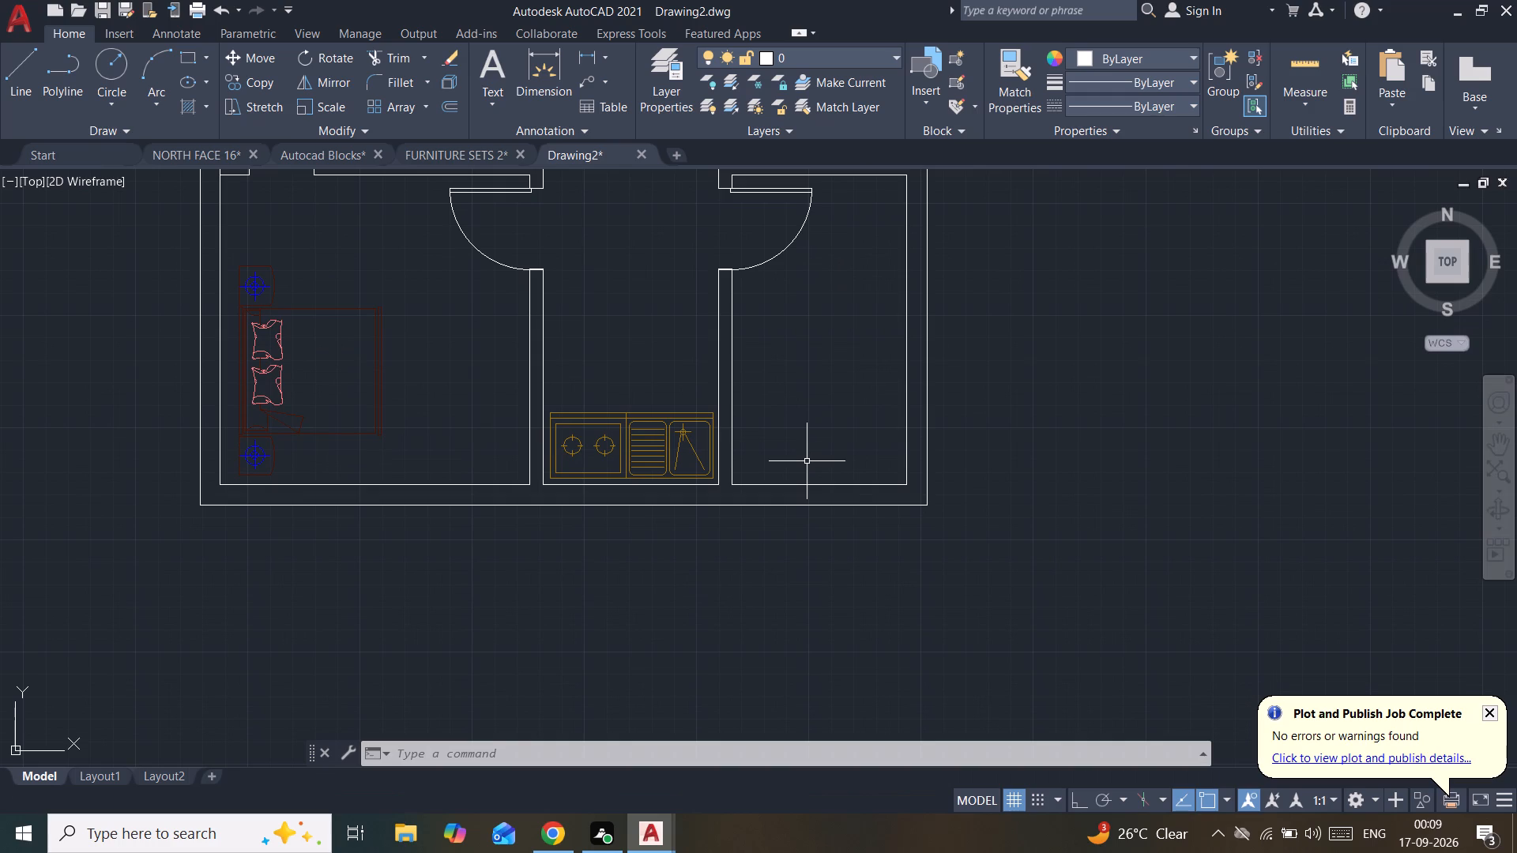
{"action": "type", "text": "EX"}
{"action": "key", "text": "Return"}
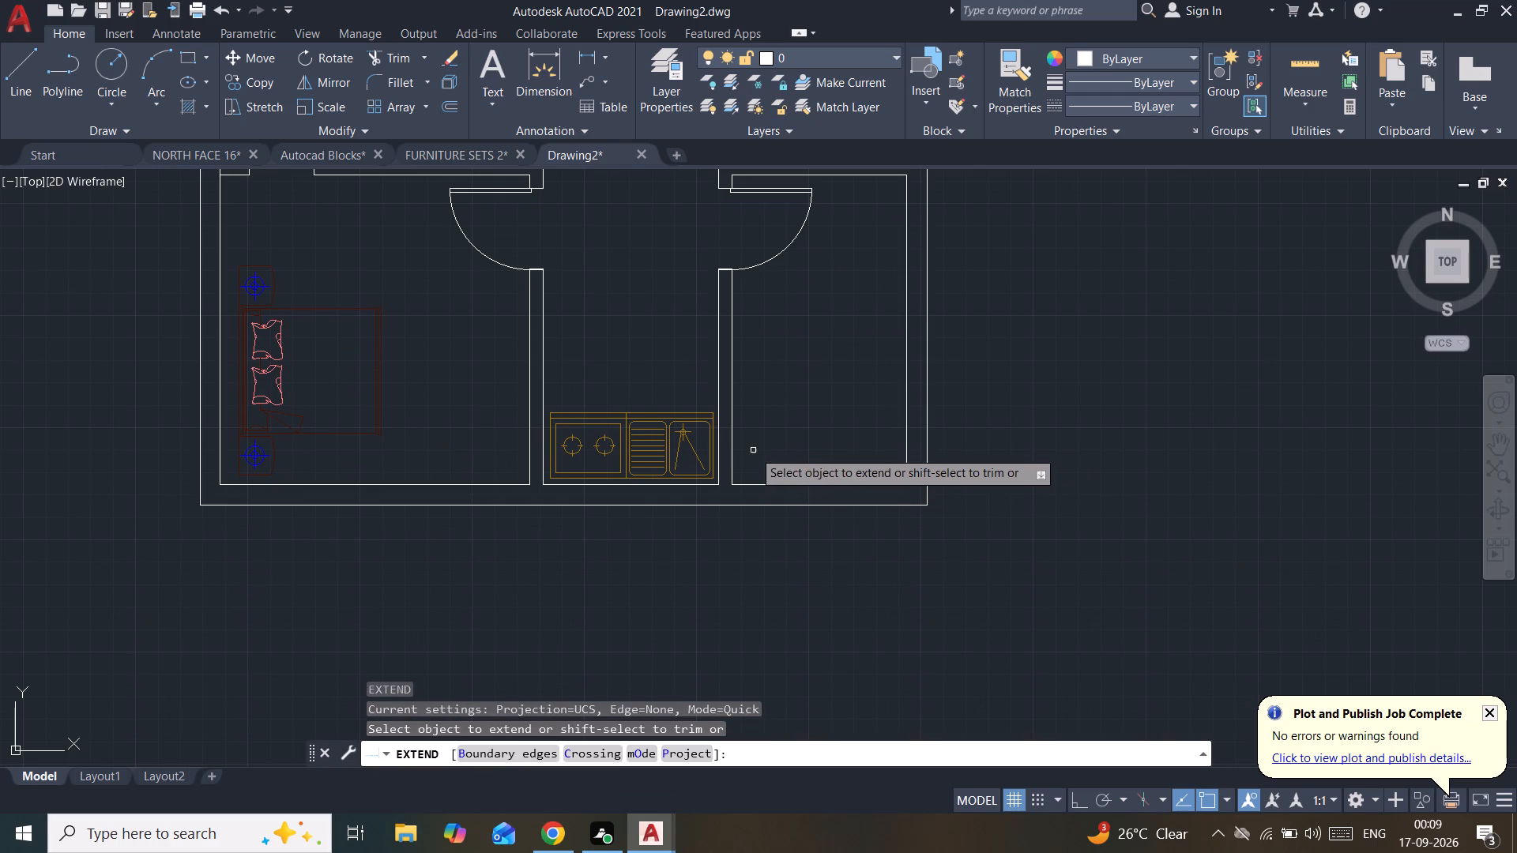
{"action": "left_click", "coordinate": [732, 469]}
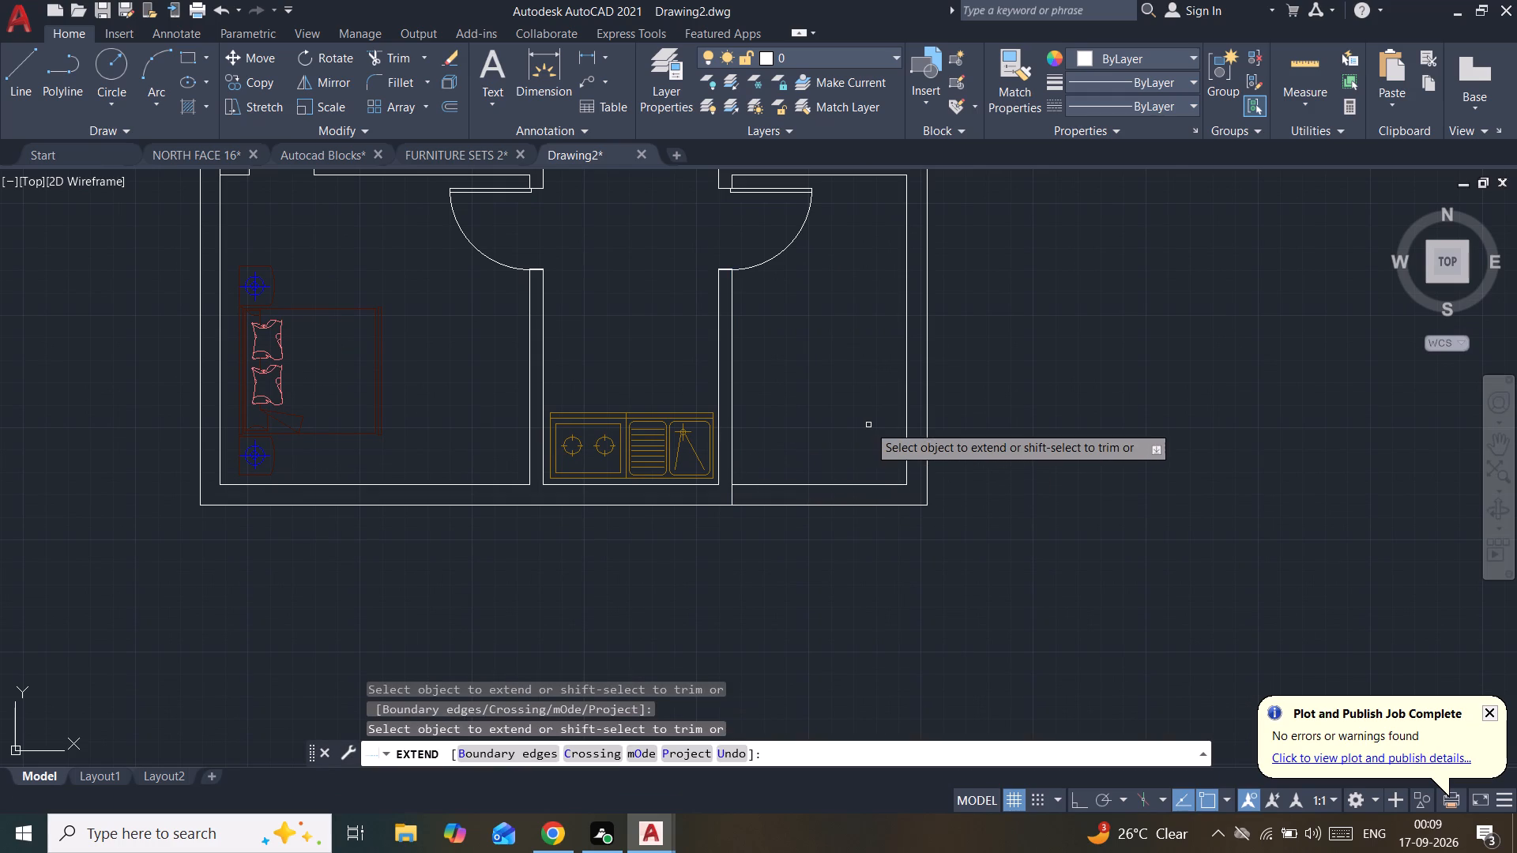
{"action": "key", "text": "Escape"}
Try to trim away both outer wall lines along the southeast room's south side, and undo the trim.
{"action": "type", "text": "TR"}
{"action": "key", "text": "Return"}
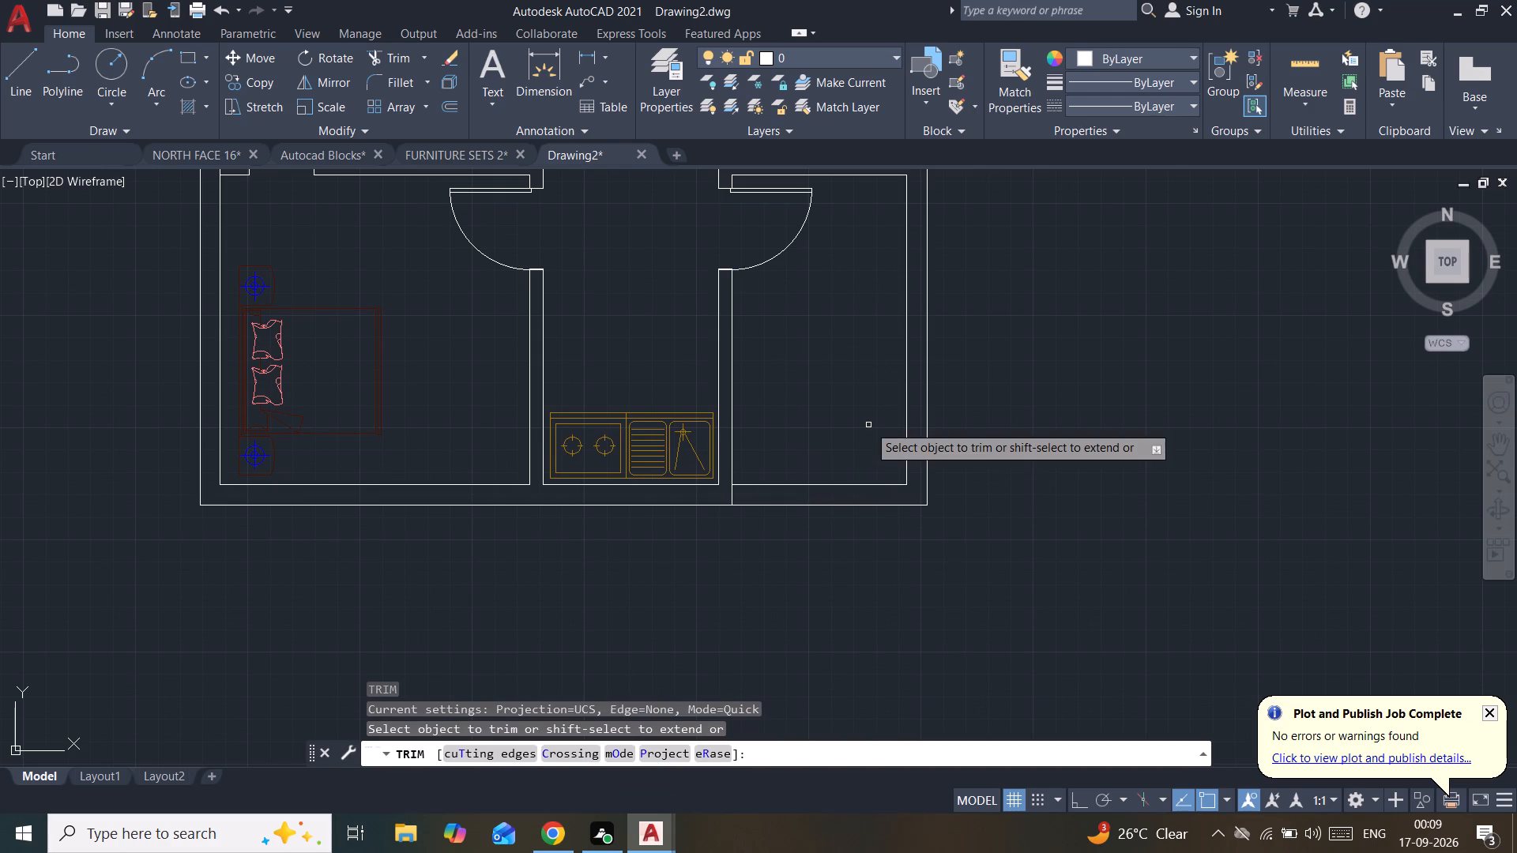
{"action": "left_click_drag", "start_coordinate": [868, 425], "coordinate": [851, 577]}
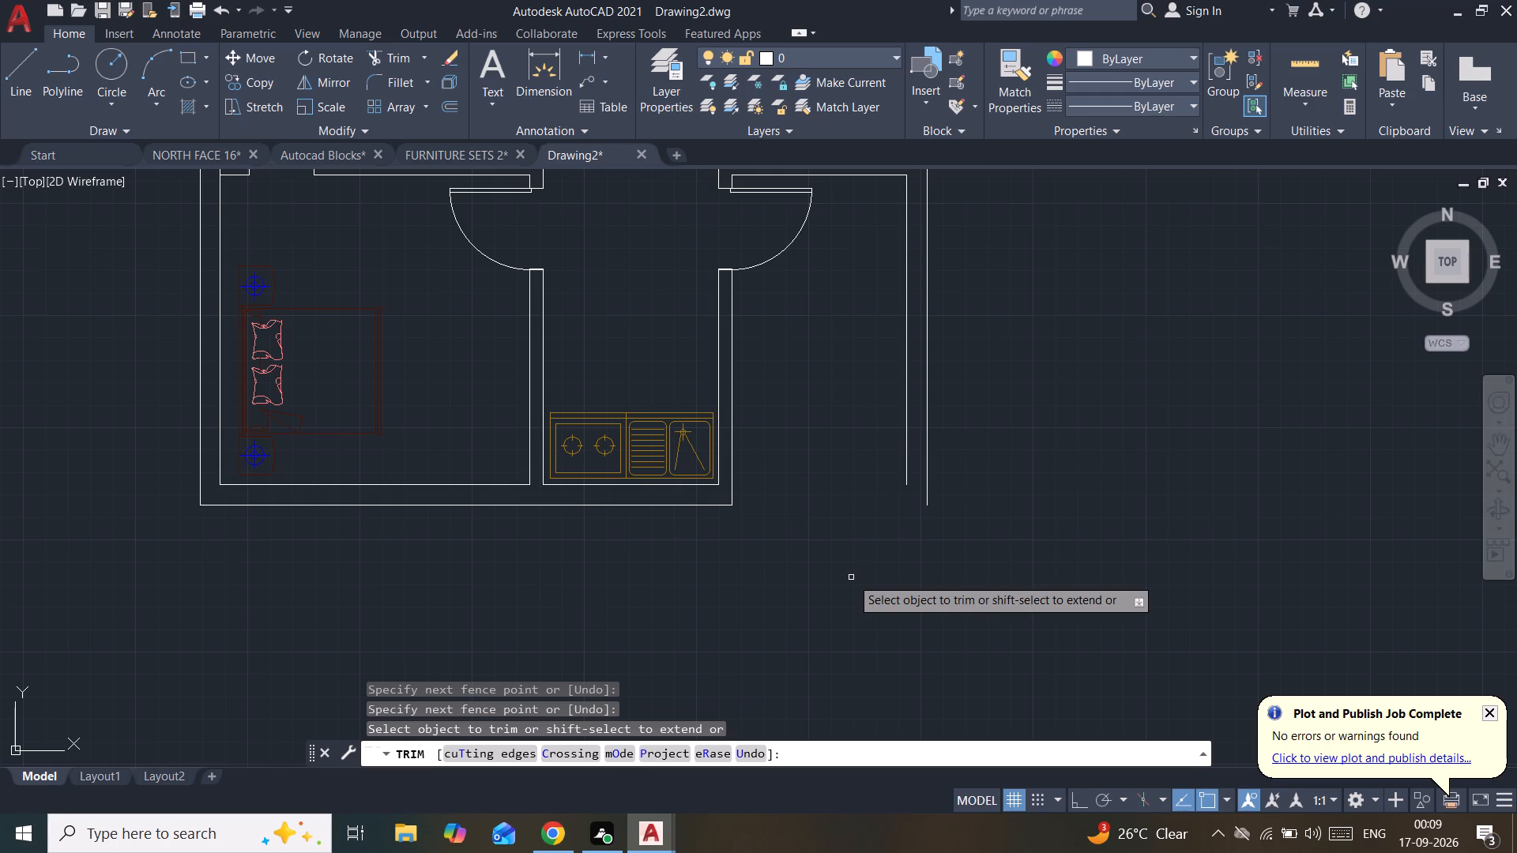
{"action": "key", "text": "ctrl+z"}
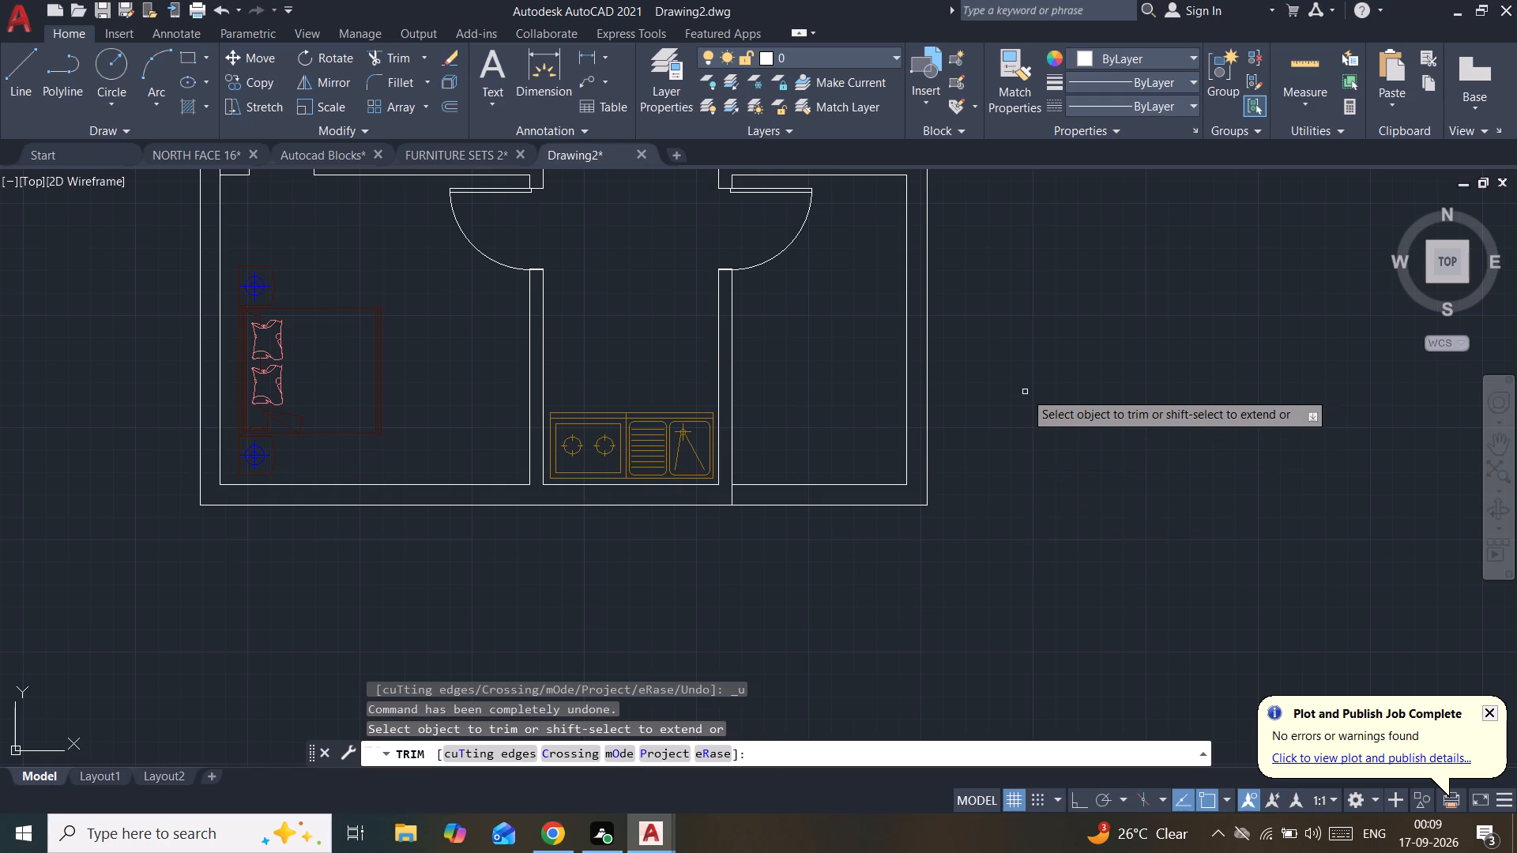
Trim away the inner line of the southeast room's east wall.
{"action": "left_click", "coordinate": [909, 319]}
{"action": "middle_click_drag", "start_coordinate": [998, 282], "coordinate": [986, 385]}
{"action": "key", "text": "Escape"}
{"action": "key", "text": "Escape"}
{"action": "key", "text": "Escape"}
{"action": "key", "text": "Escape"}
{"action": "key", "text": "Escape"}
{"action": "key", "text": "Escape"}
{"action": "key", "text": "Escape"}
{"action": "key", "text": "Escape"}
{"action": "key", "text": "Escape"}
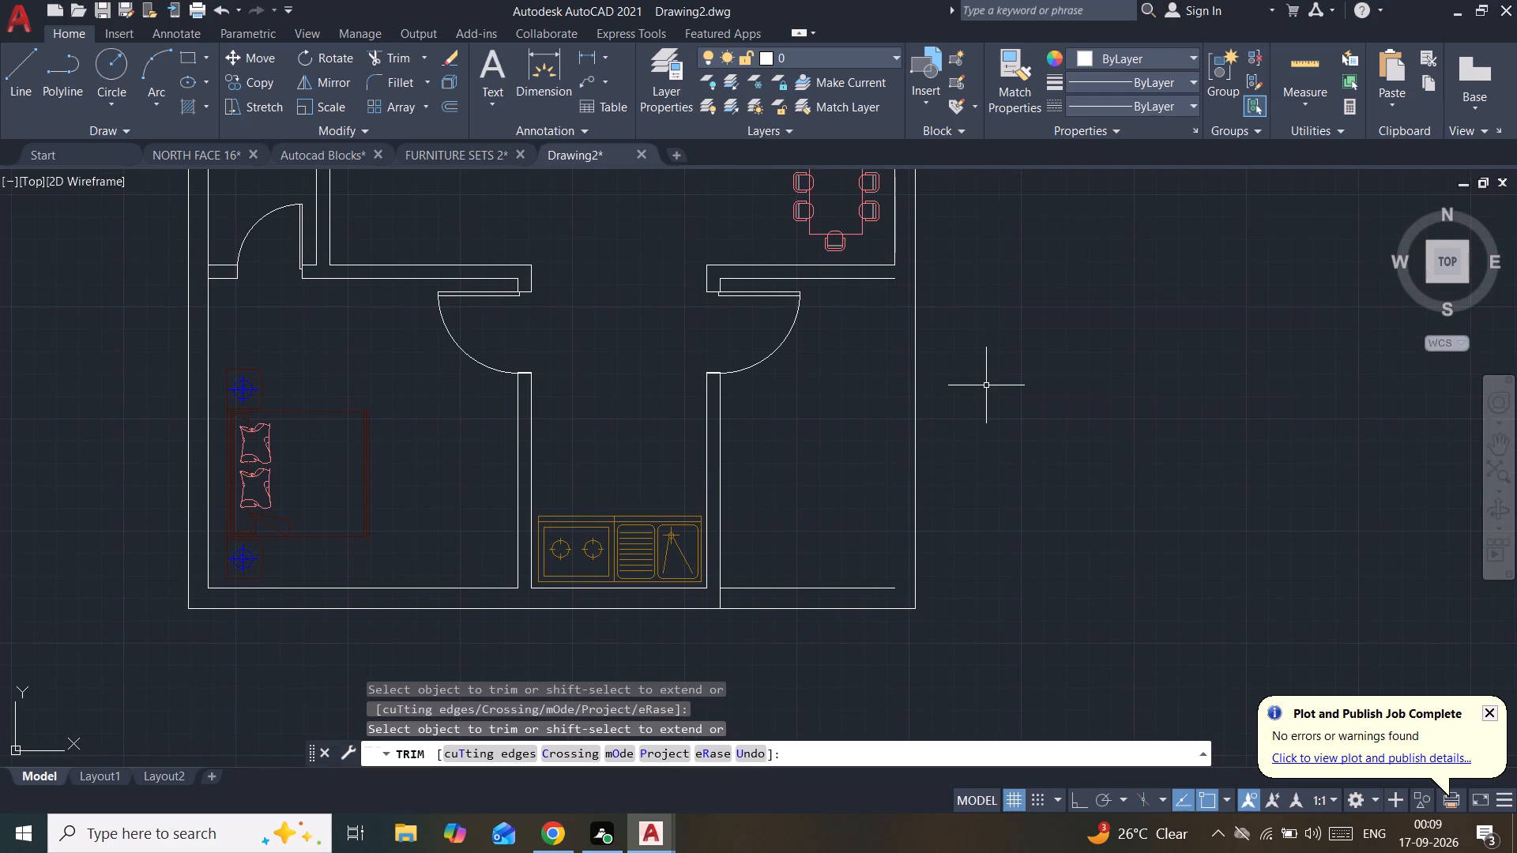
Extend the lower line of the southeast room's north wall east to the outer wall face.
{"action": "type", "text": "EX"}
{"action": "key", "text": "Return"}
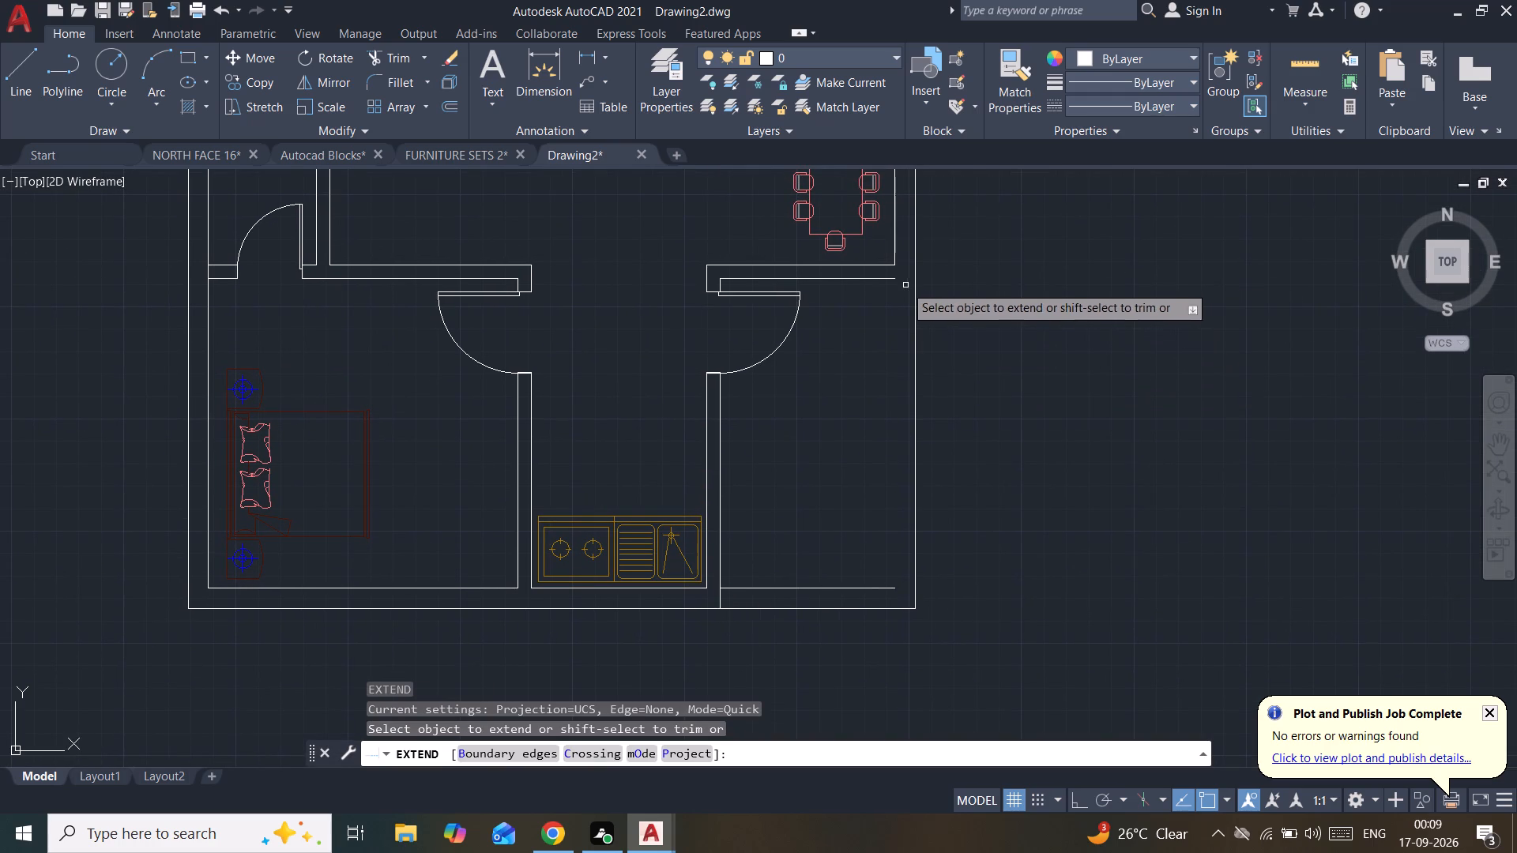
{"action": "left_click", "coordinate": [885, 280]}
{"action": "key", "text": "Escape"}
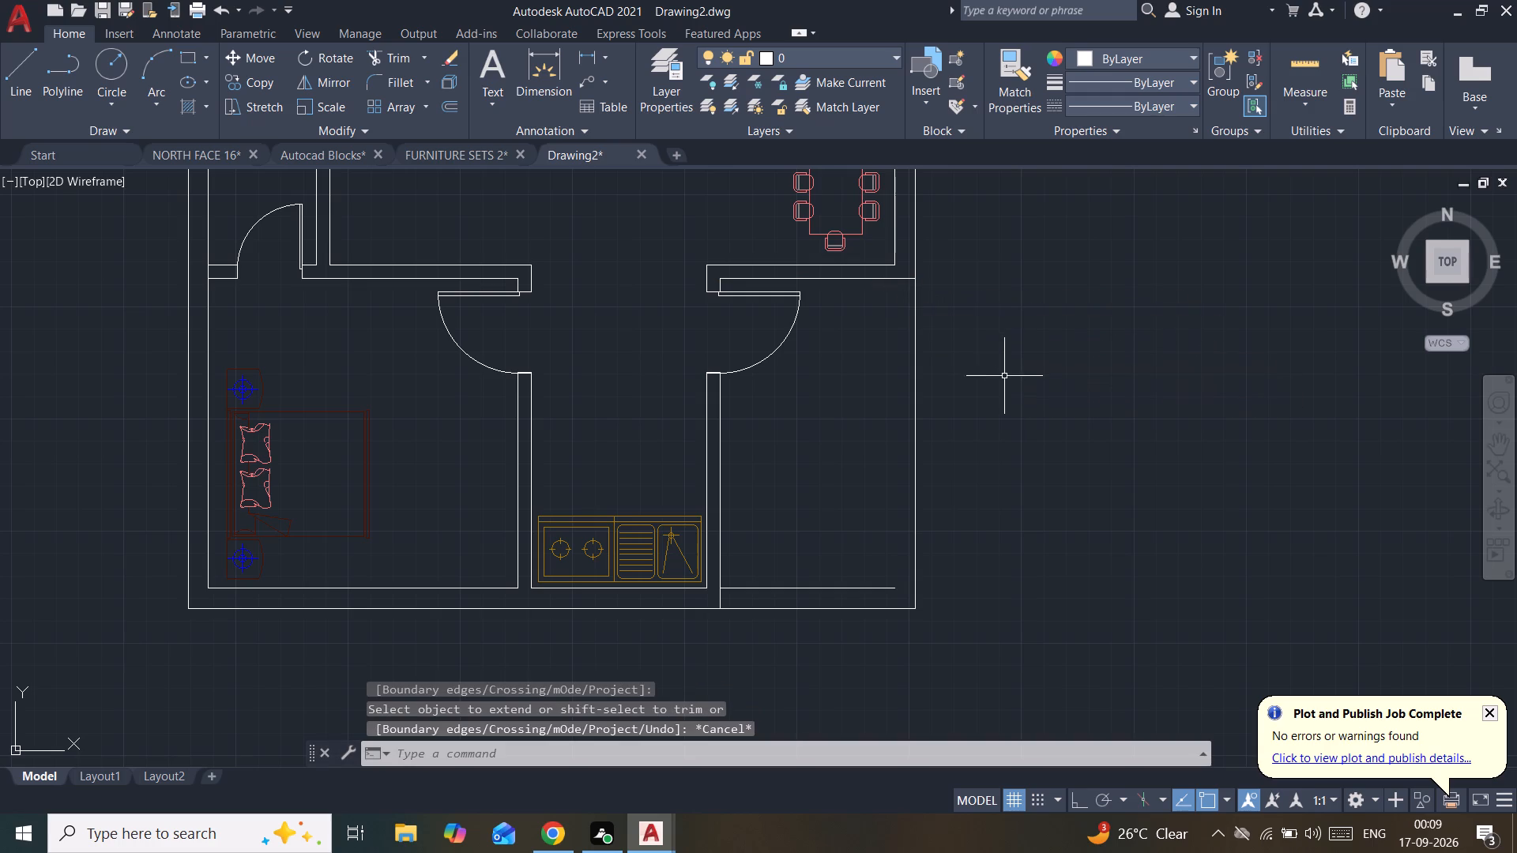
Erase the inner line of the southeast room's south wall.
{"action": "middle_click_drag", "start_coordinate": [988, 456], "coordinate": [986, 425]}
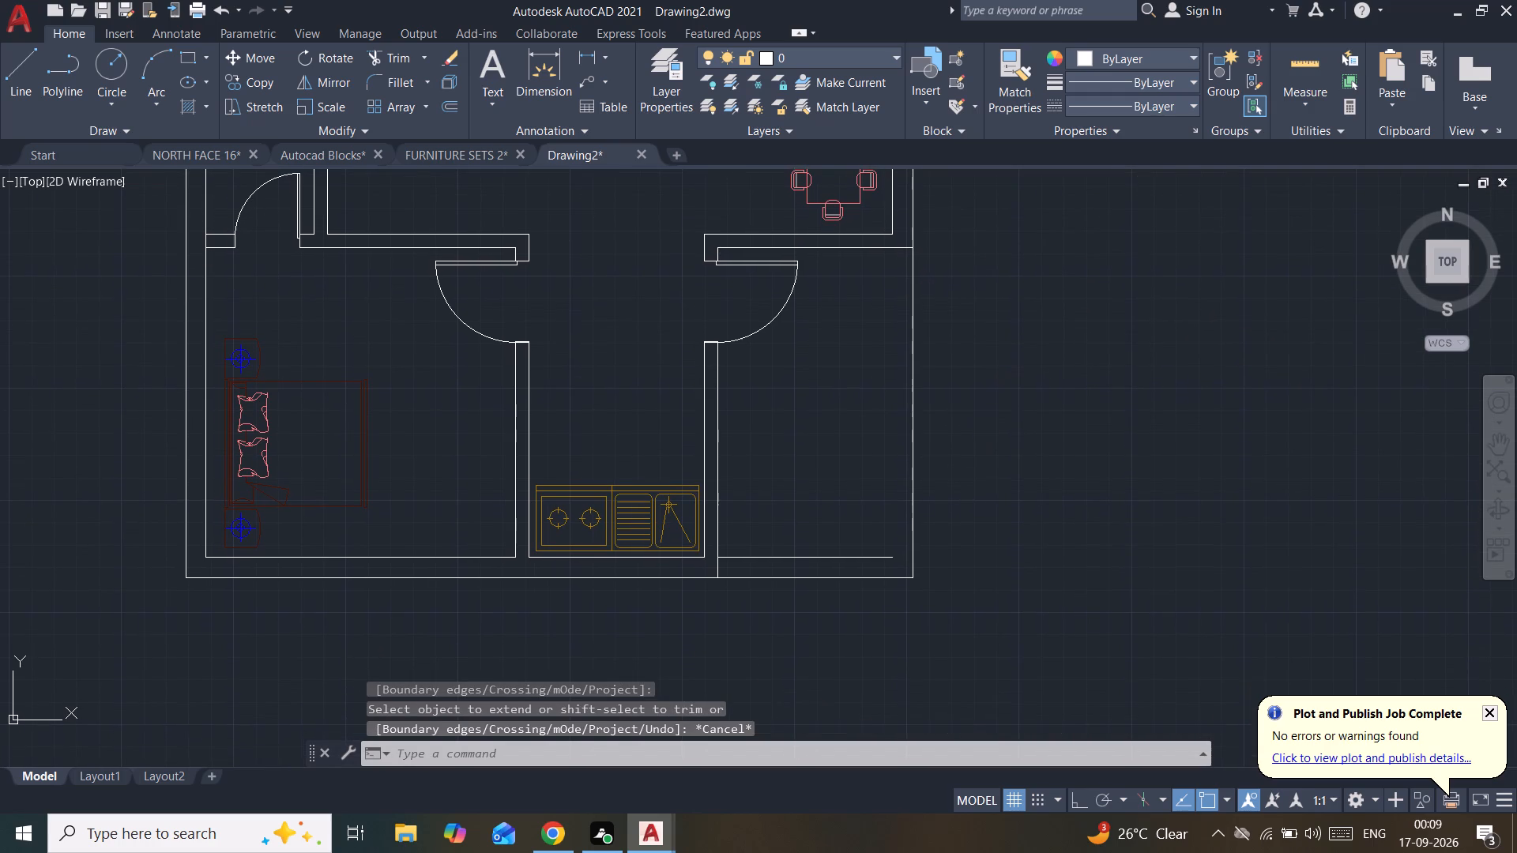
{"action": "key", "text": "Escape"}
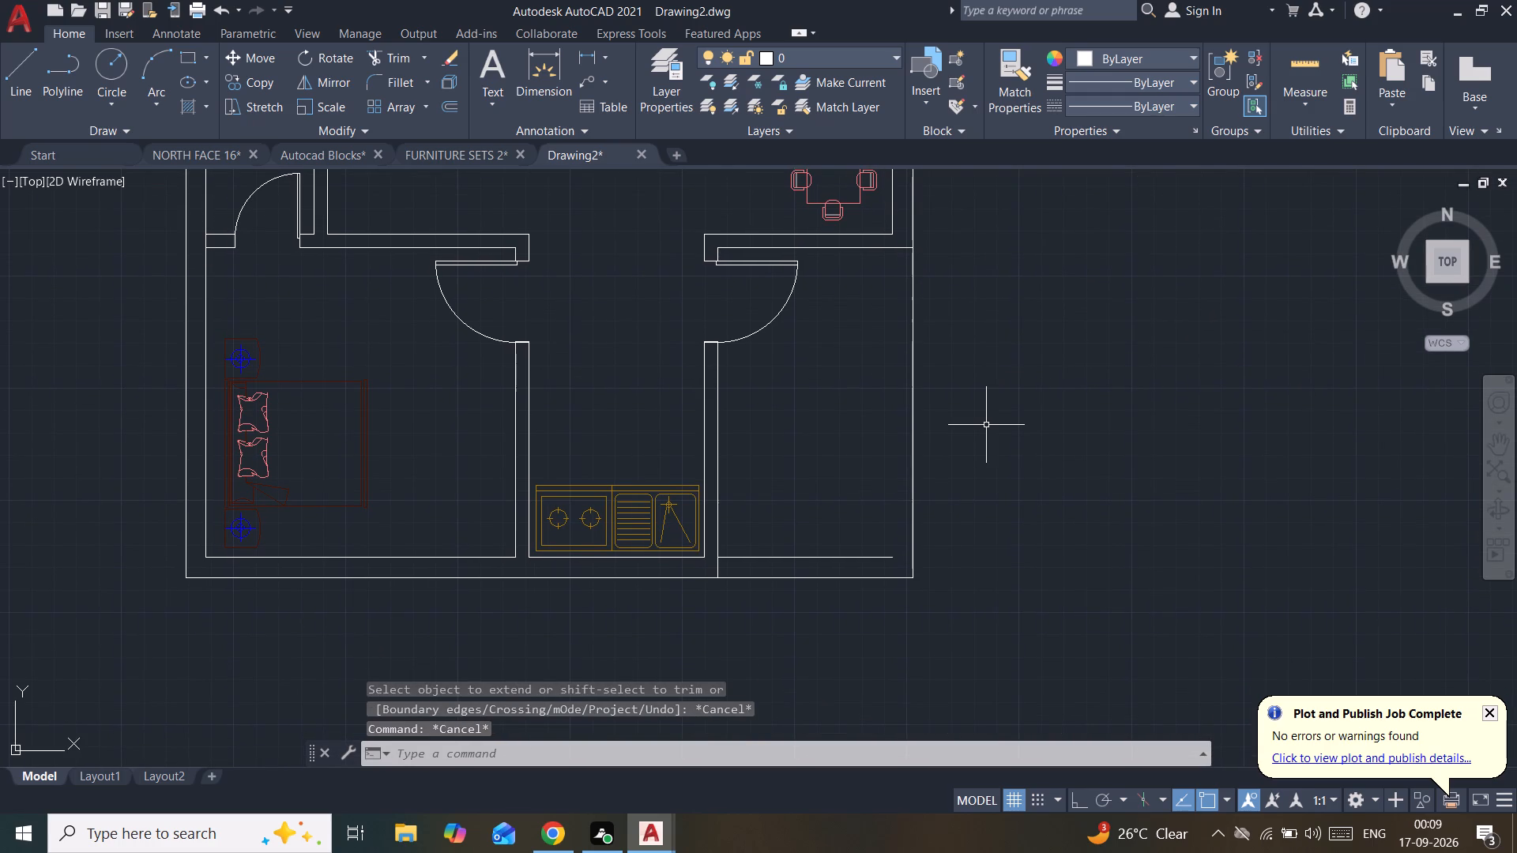
{"action": "type", "text": "TR"}
{"action": "key", "text": "Escape"}
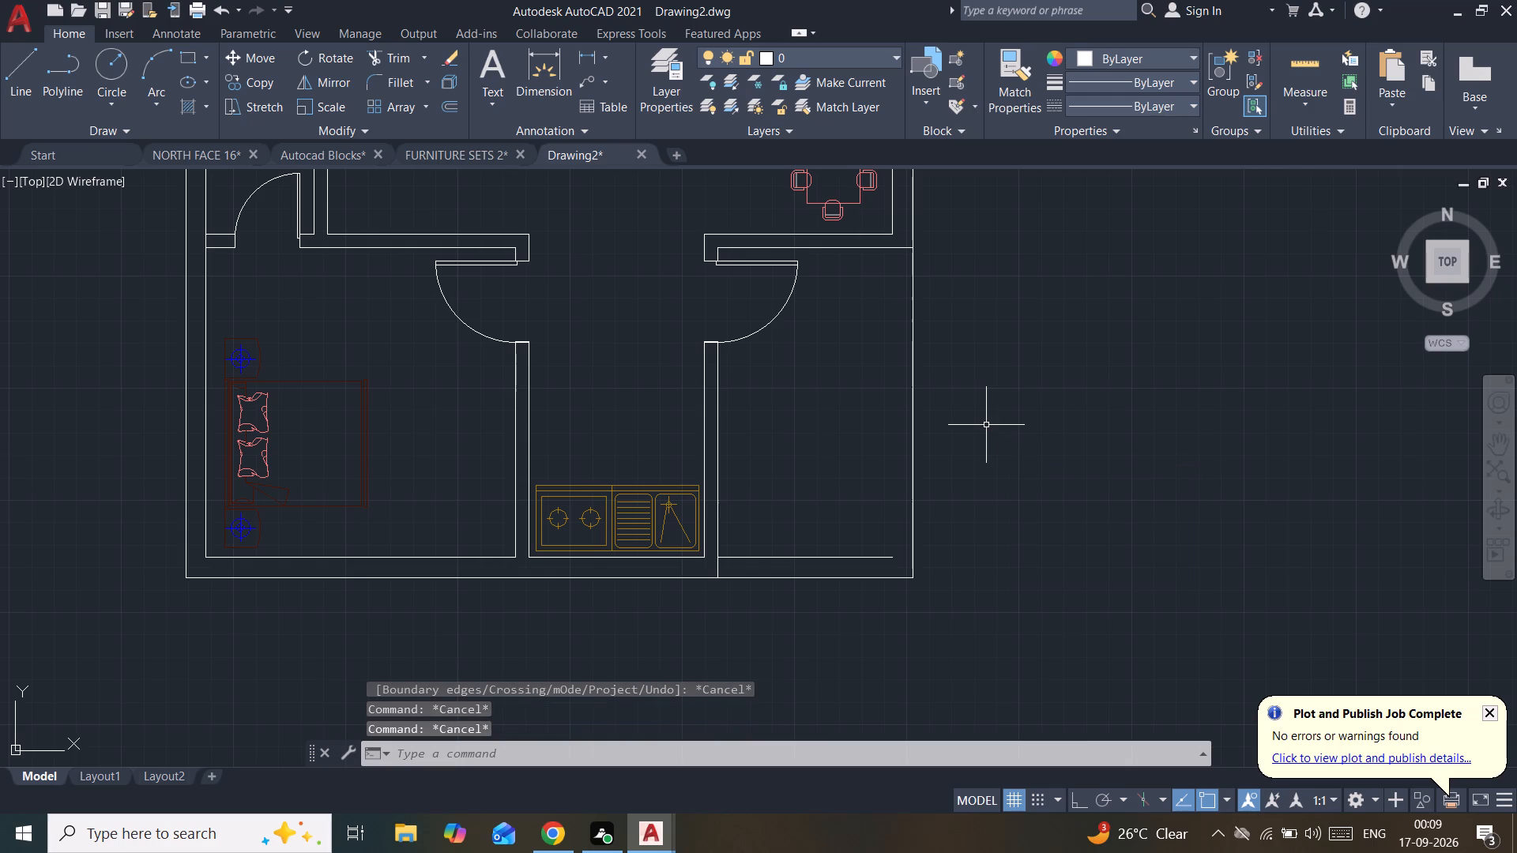
{"action": "middle_click_drag", "start_coordinate": [840, 550], "coordinate": [836, 514]}
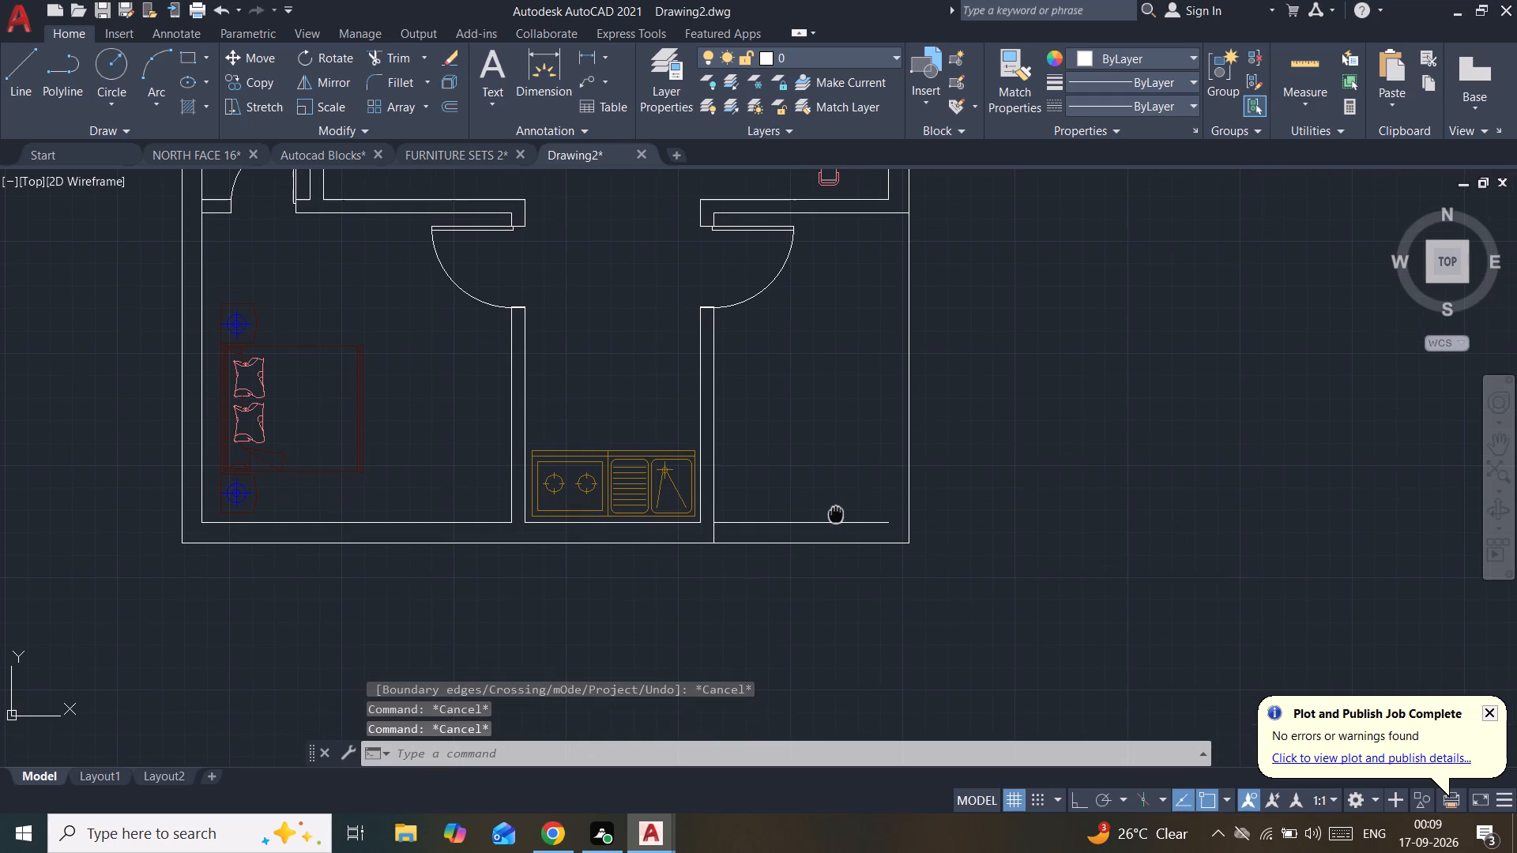
{"action": "middle_click_drag", "start_coordinate": [836, 514], "coordinate": [846, 489]}
{"action": "left_click", "coordinate": [848, 488]}
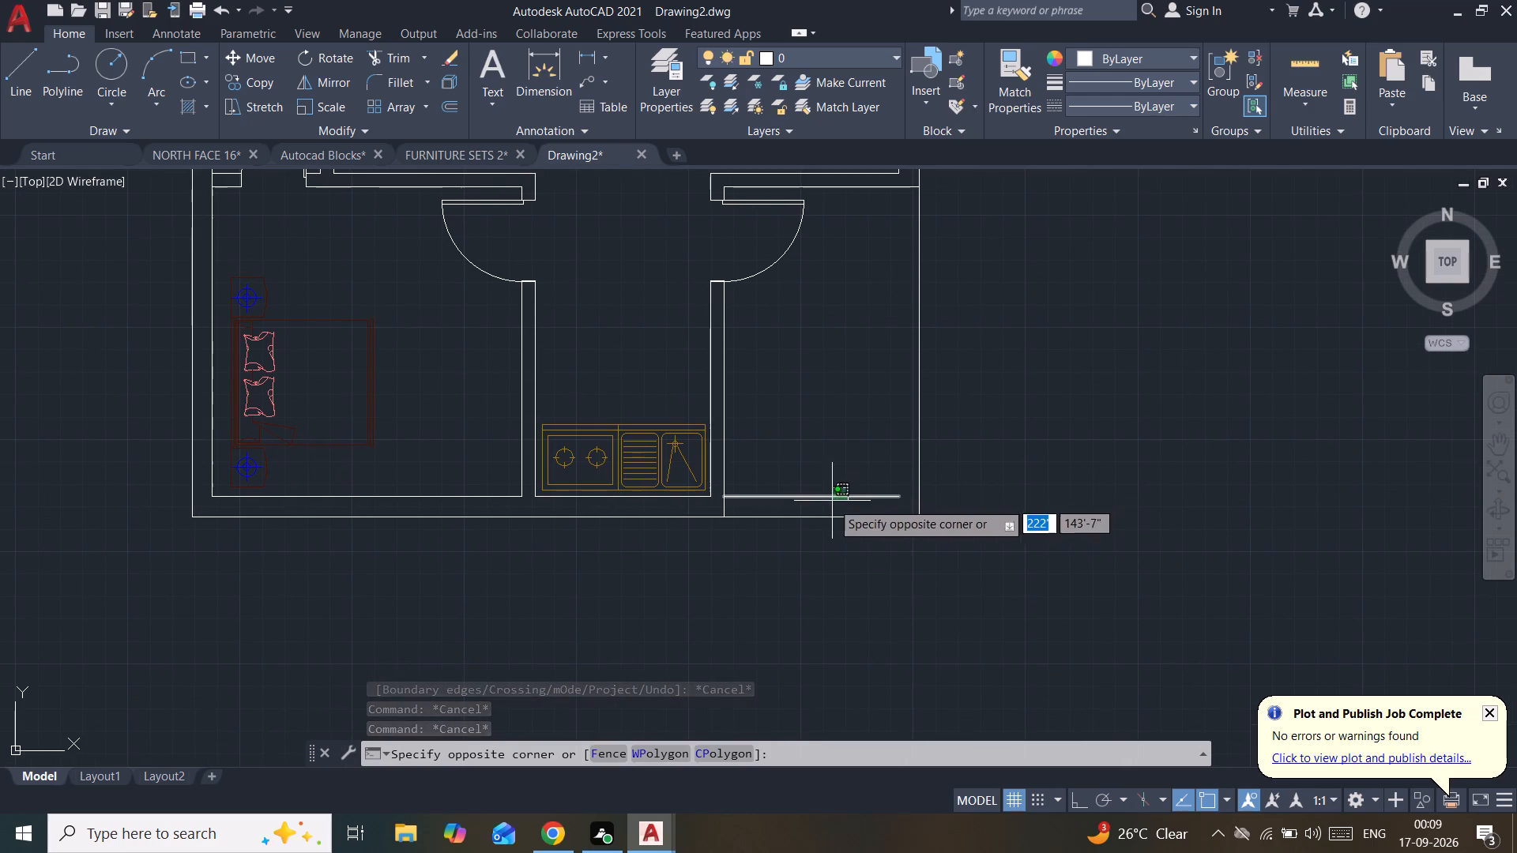
{"action": "left_click", "coordinate": [831, 502]}
{"action": "key", "text": "Delete"}
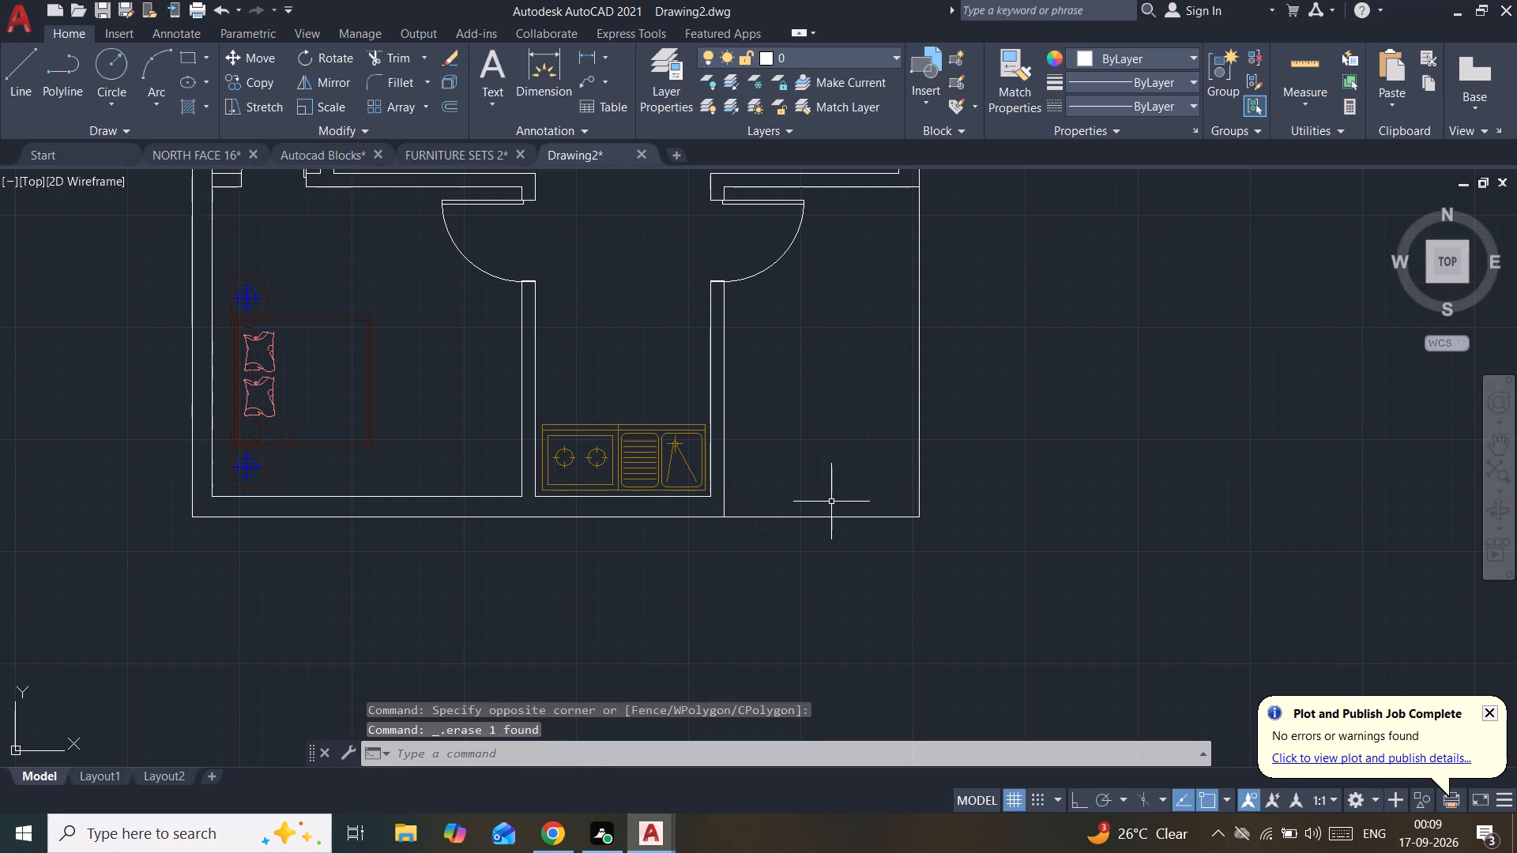
Trim away the outer wall line along the southeast room's south side.
{"action": "type", "text": "TR"}
{"action": "key", "text": "Return"}
{"action": "left_click_drag", "start_coordinate": [831, 502], "coordinate": [857, 613]}
{"action": "key", "text": "Escape"}
With ortho on, draw a line from the southeast room's west wall east past the outer wall, up a little, and back about 8'-6".
{"action": "key", "text": "l"}
{"action": "key", "text": "Return"}
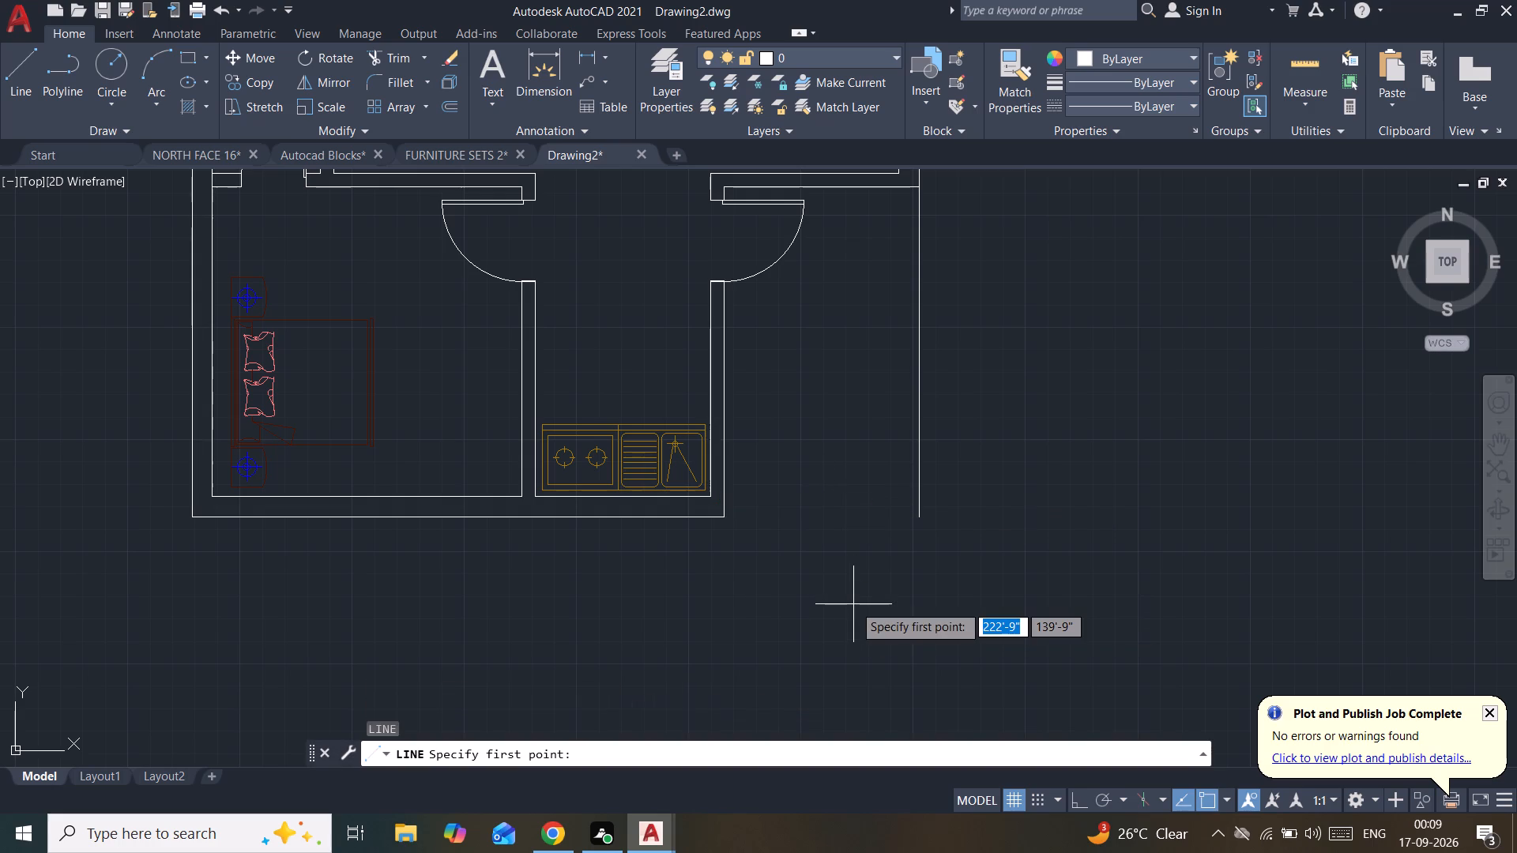
{"action": "left_click", "coordinate": [723, 472]}
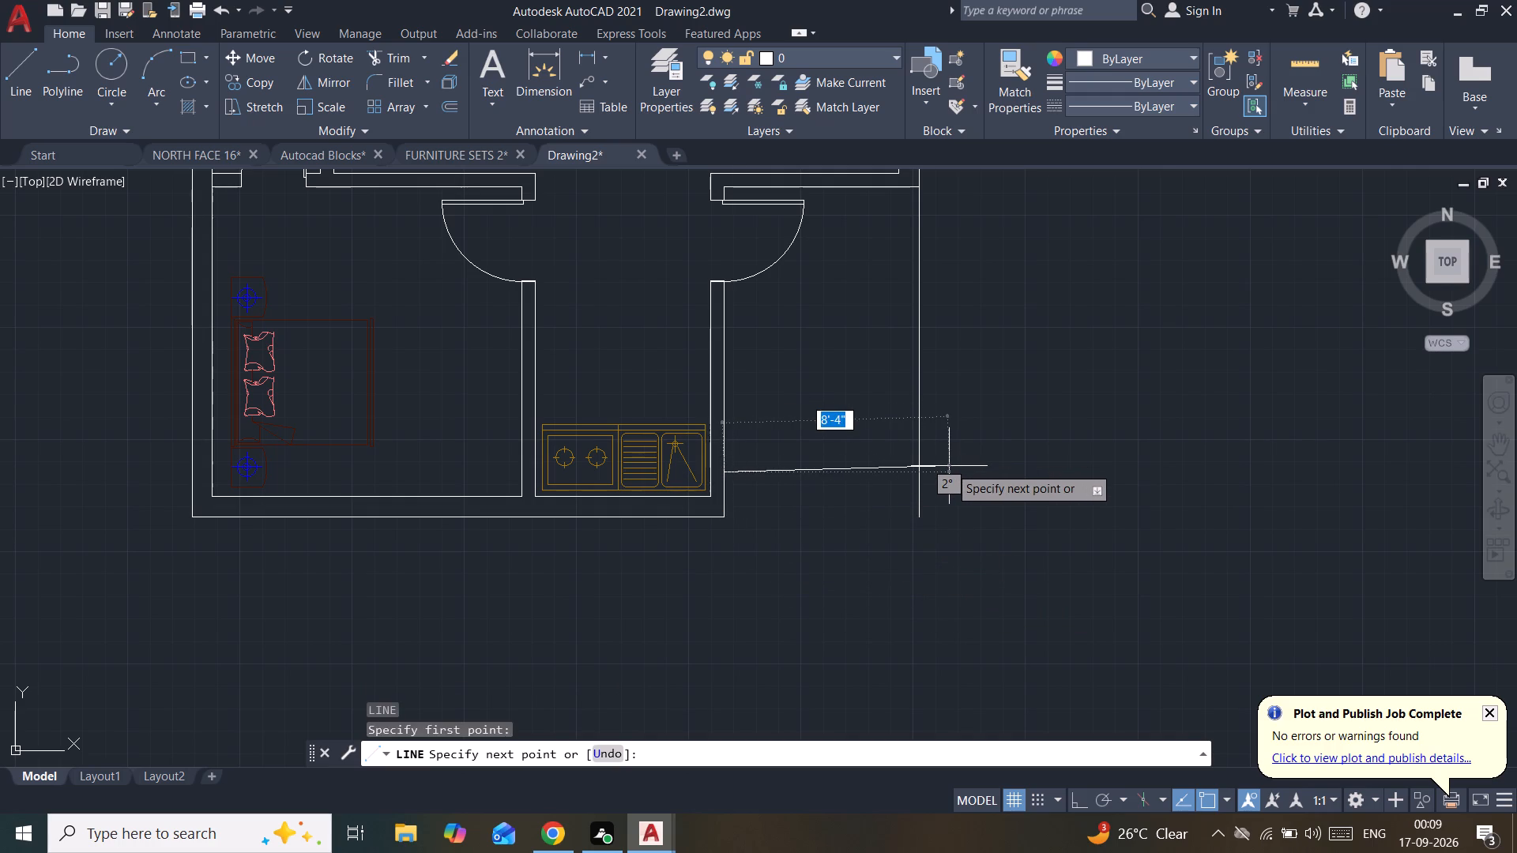
{"action": "key", "text": "F8"}
{"action": "left_click", "coordinate": [951, 470]}
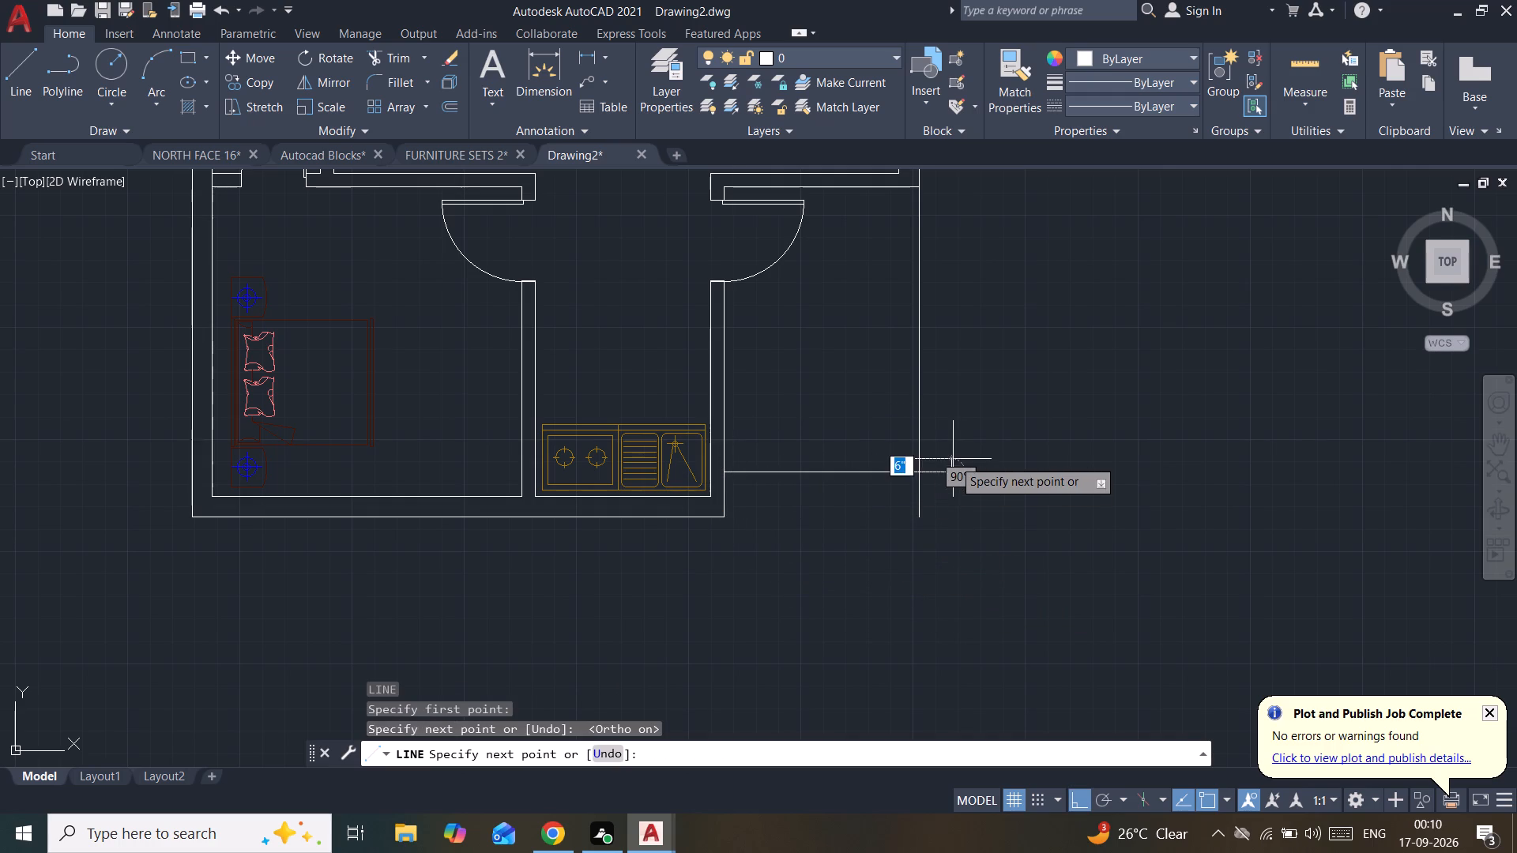
{"action": "left_click", "coordinate": [954, 449]}
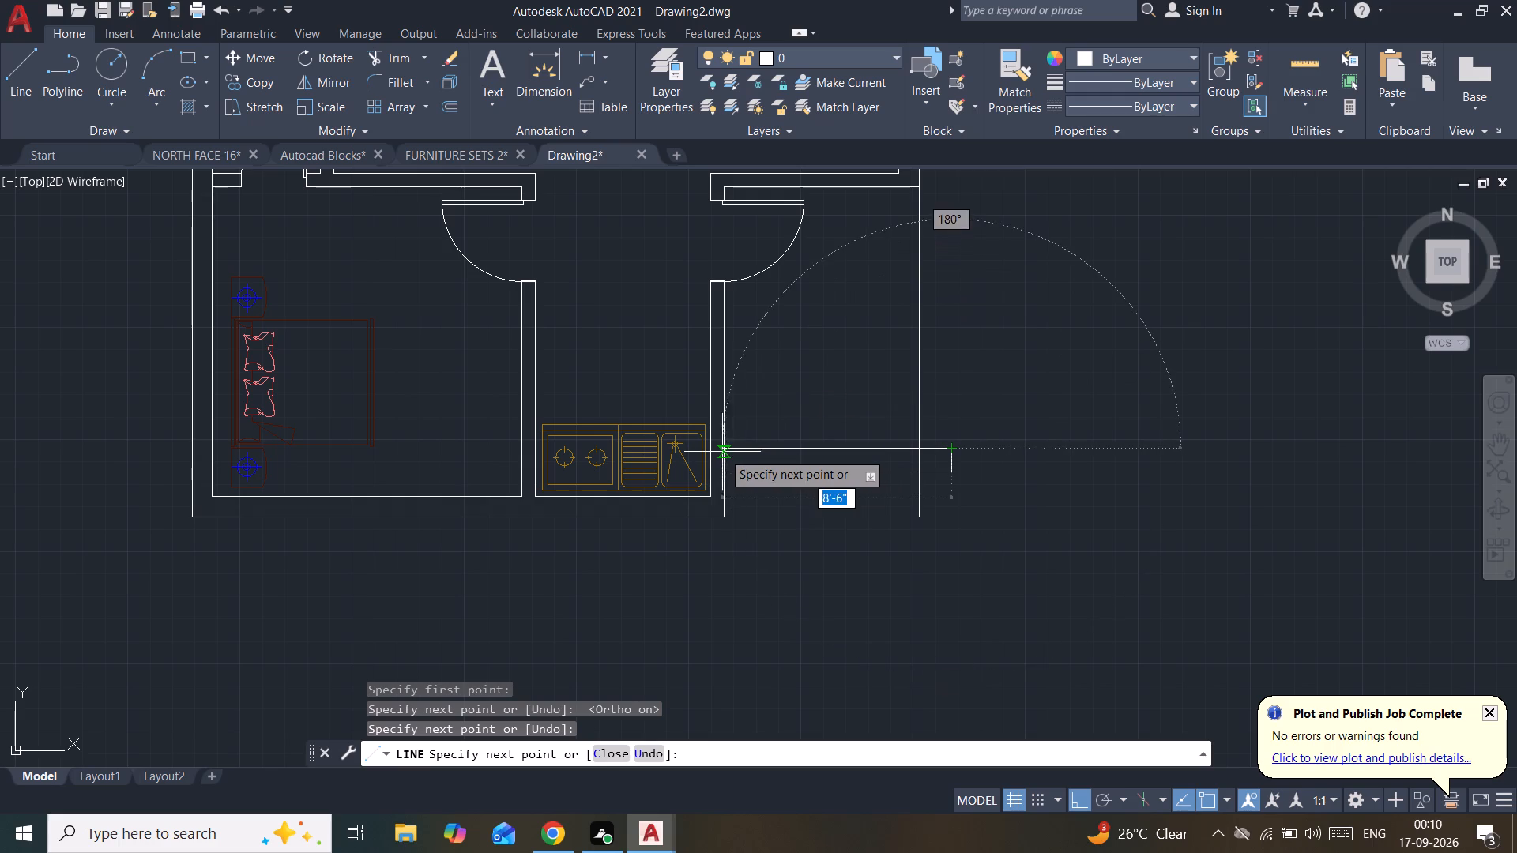
{"action": "left_click", "coordinate": [720, 452]}
{"action": "key", "text": "Escape"}
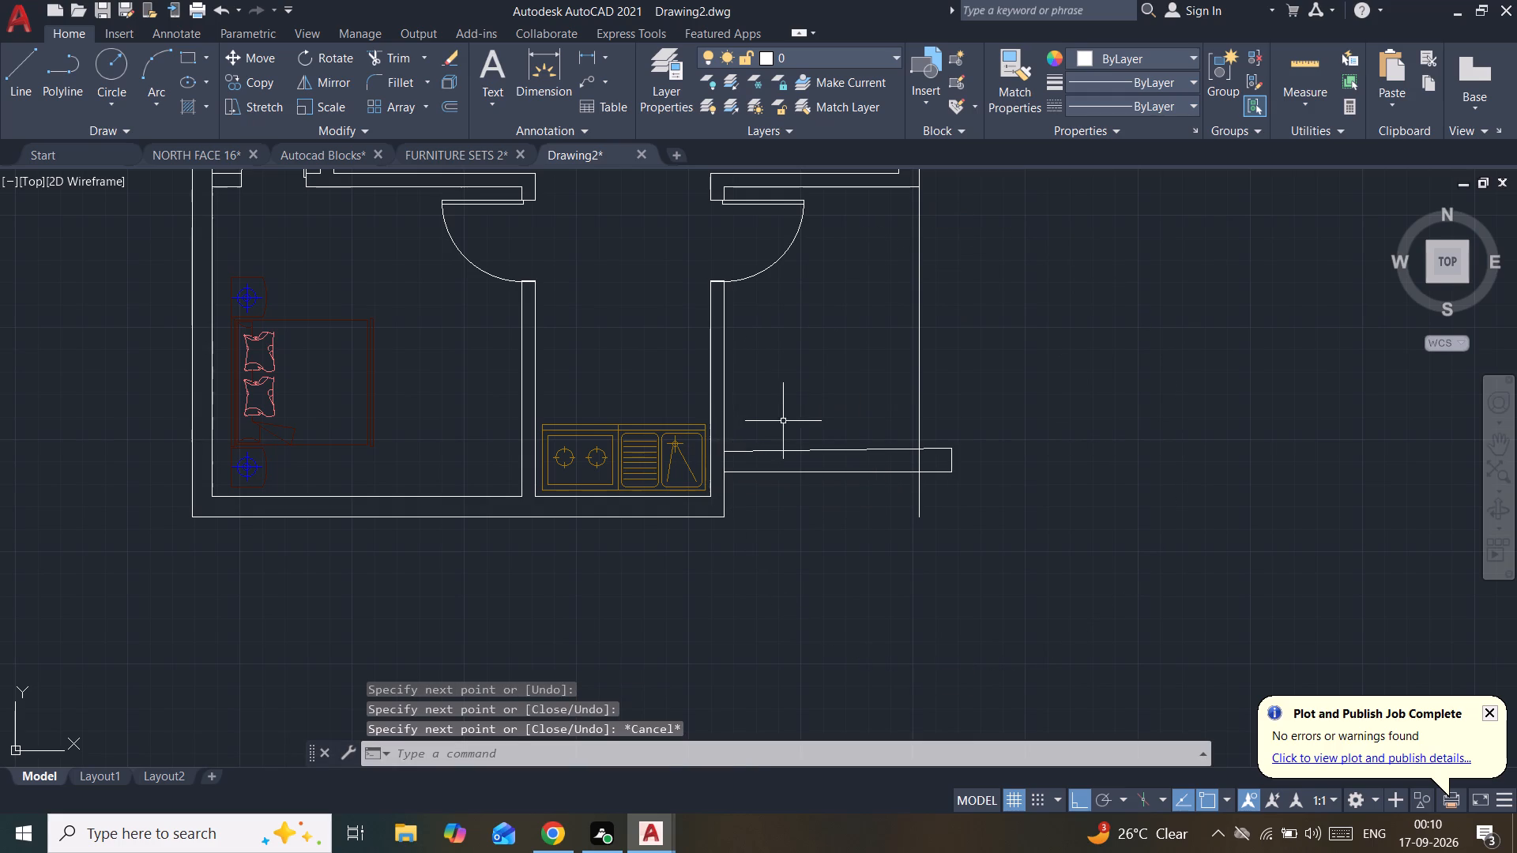
Erase the slightly slanted upper line just drawn across the southeast room.
{"action": "left_click", "coordinate": [790, 419]}
{"action": "left_click", "coordinate": [765, 456]}
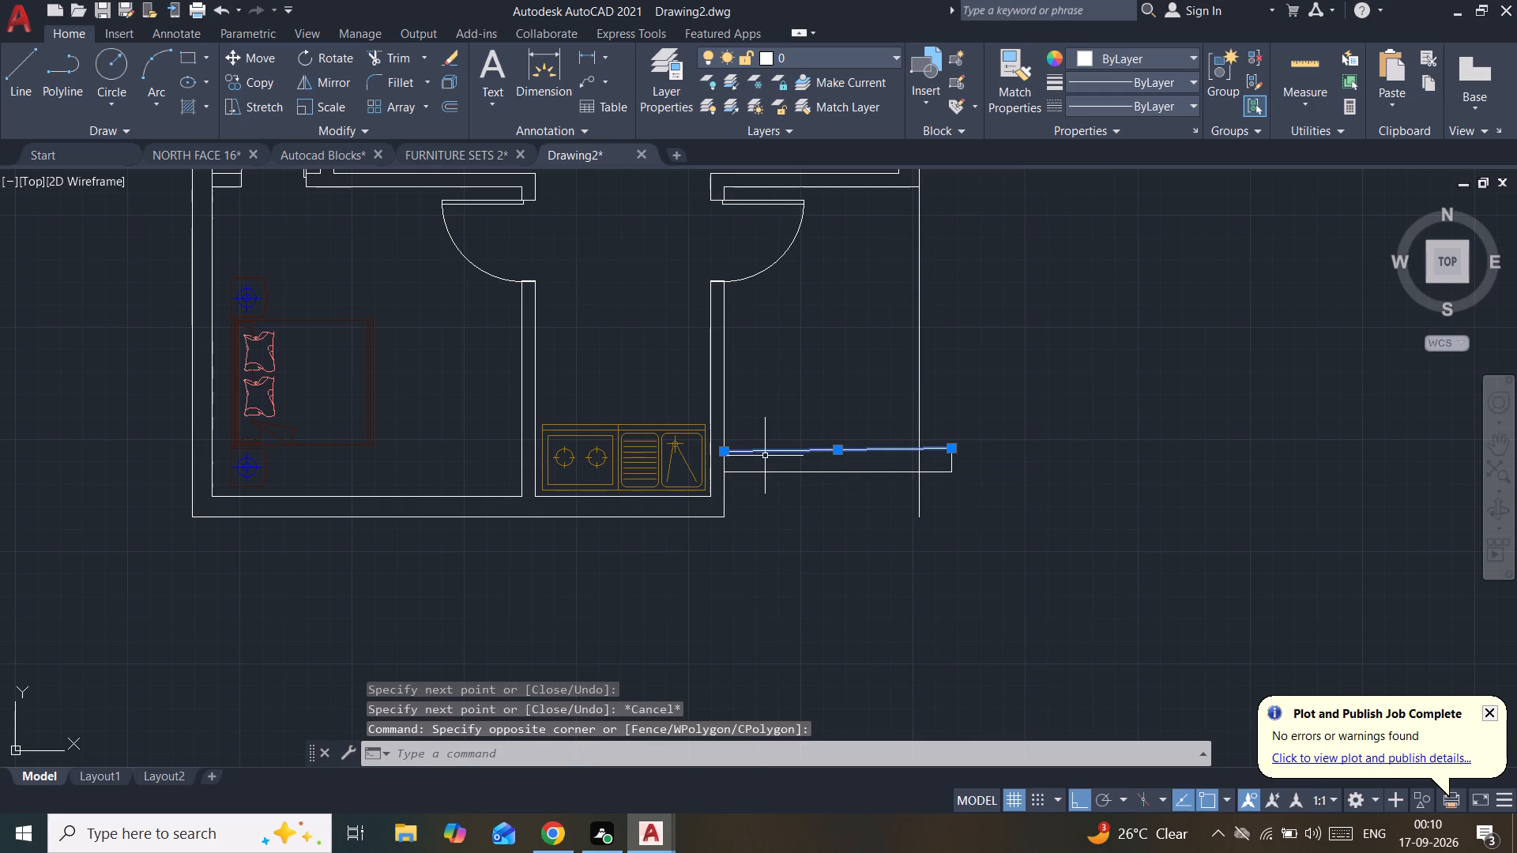
{"action": "key", "text": "Delete"}
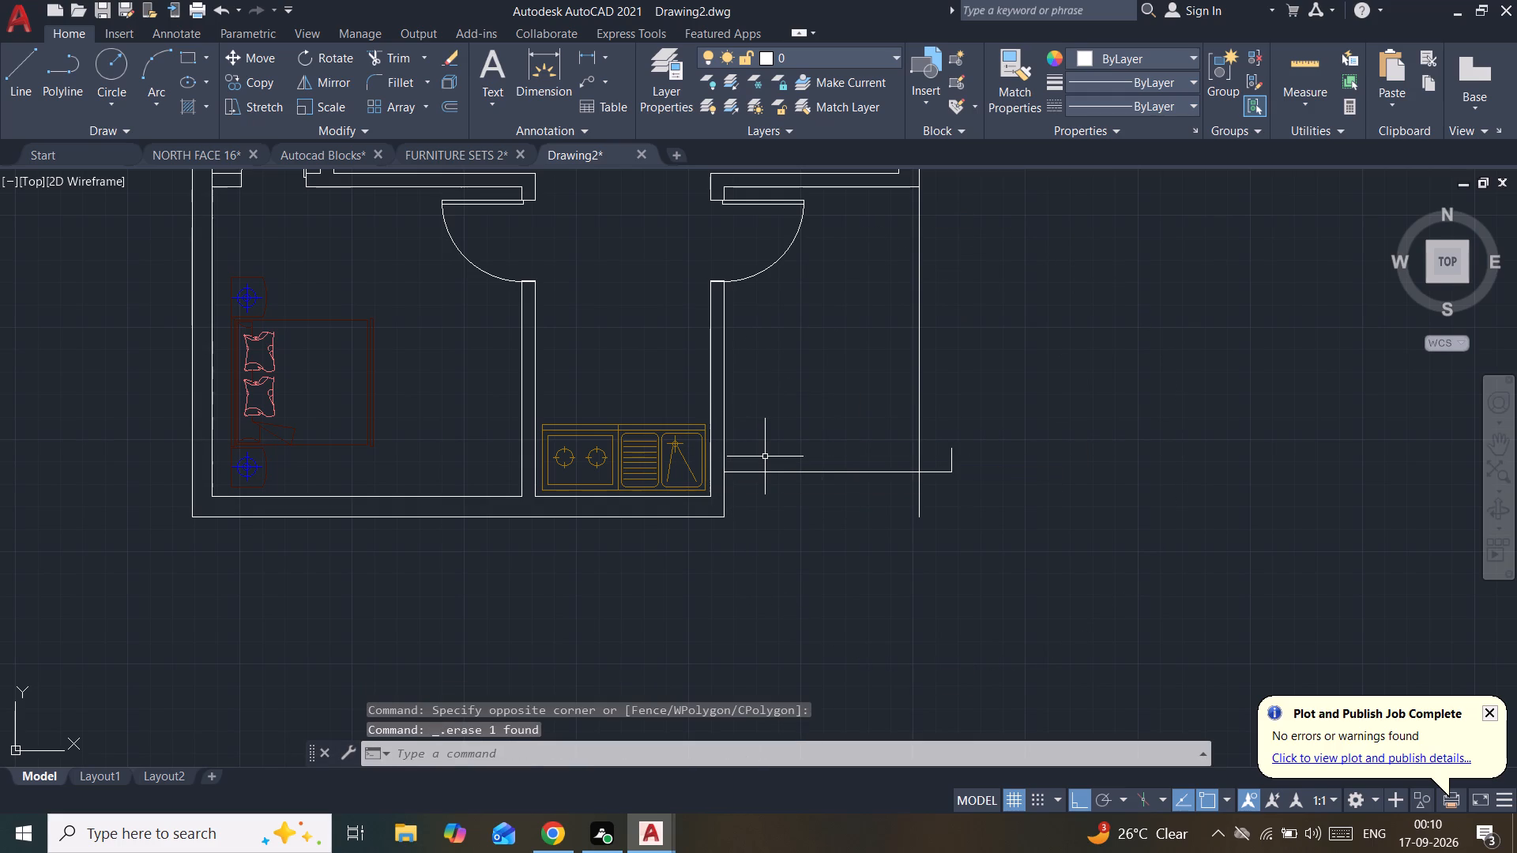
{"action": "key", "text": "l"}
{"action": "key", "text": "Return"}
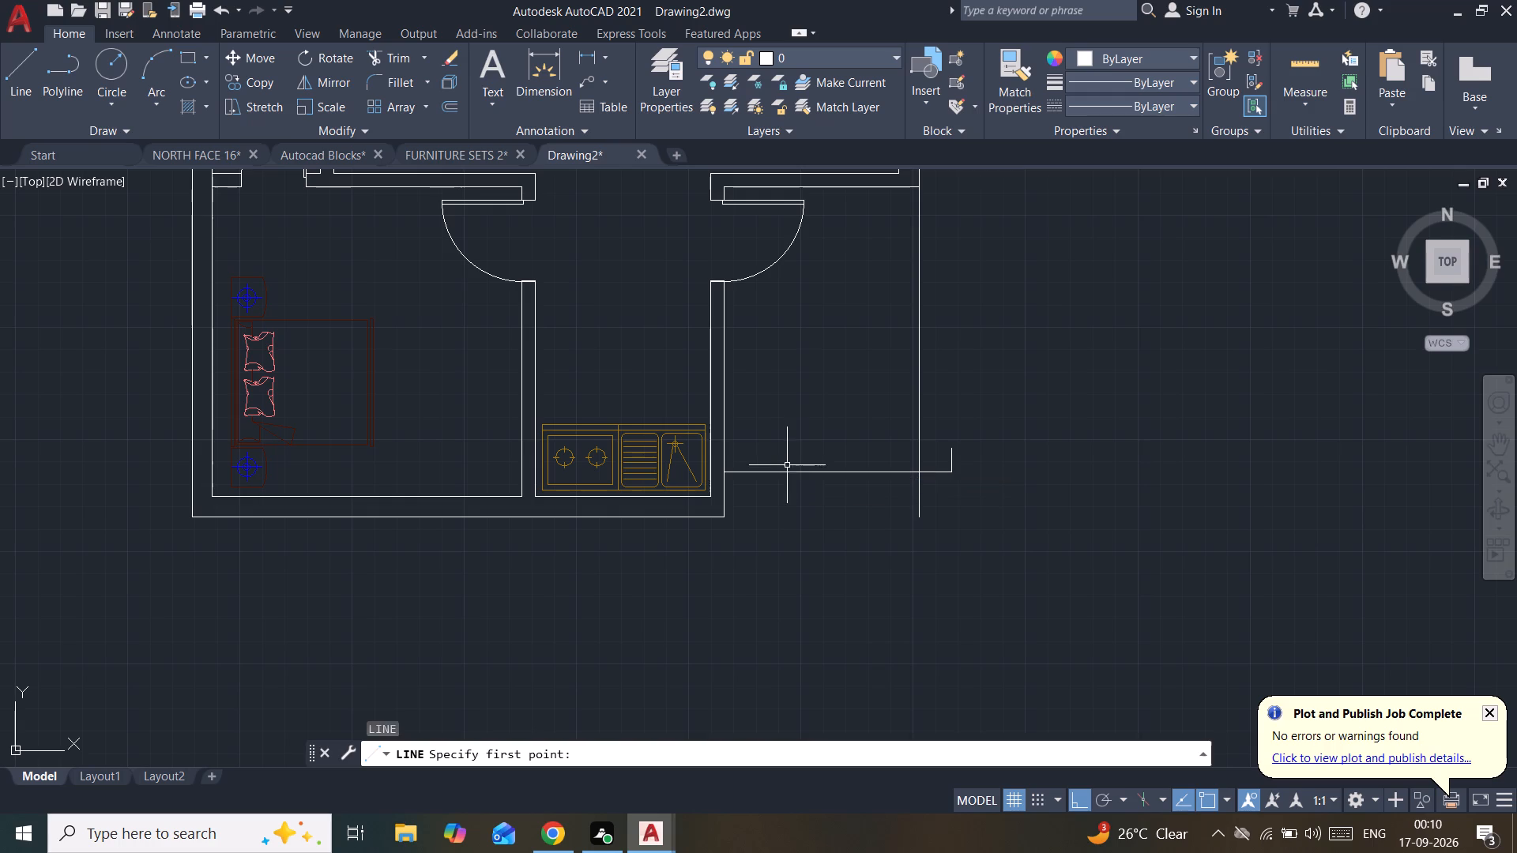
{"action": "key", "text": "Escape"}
Offset the new horizontal line across the southeast room 9" to the north.
{"action": "left_click", "coordinate": [806, 468]}
{"action": "left_click", "coordinate": [764, 525]}
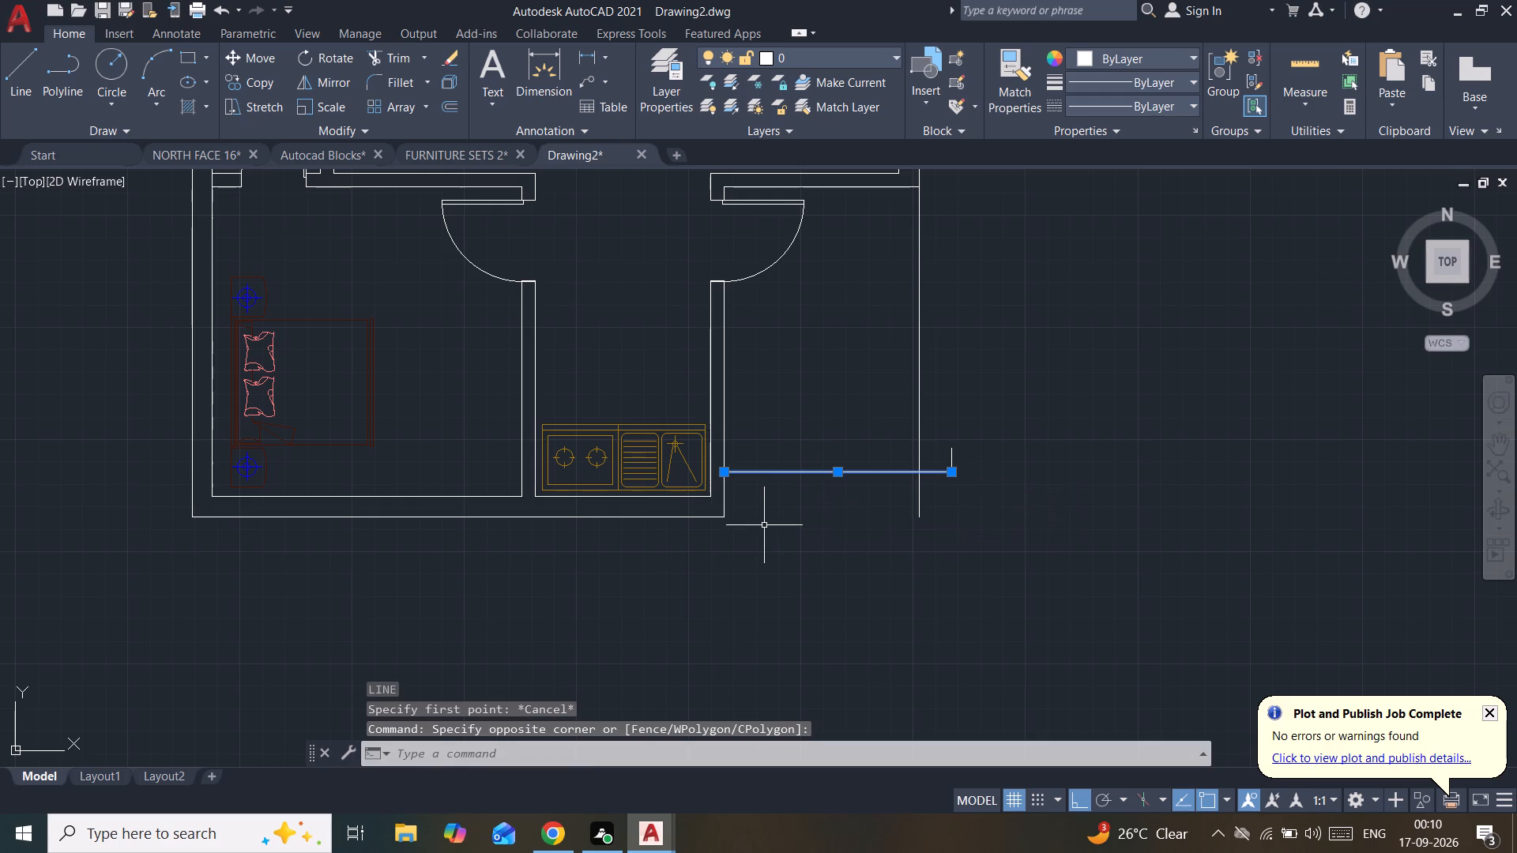
{"action": "type", "text": "OF"}
{"action": "key", "text": "Return"}
{"action": "type", "text": "9\""}
{"action": "key", "text": "Return"}
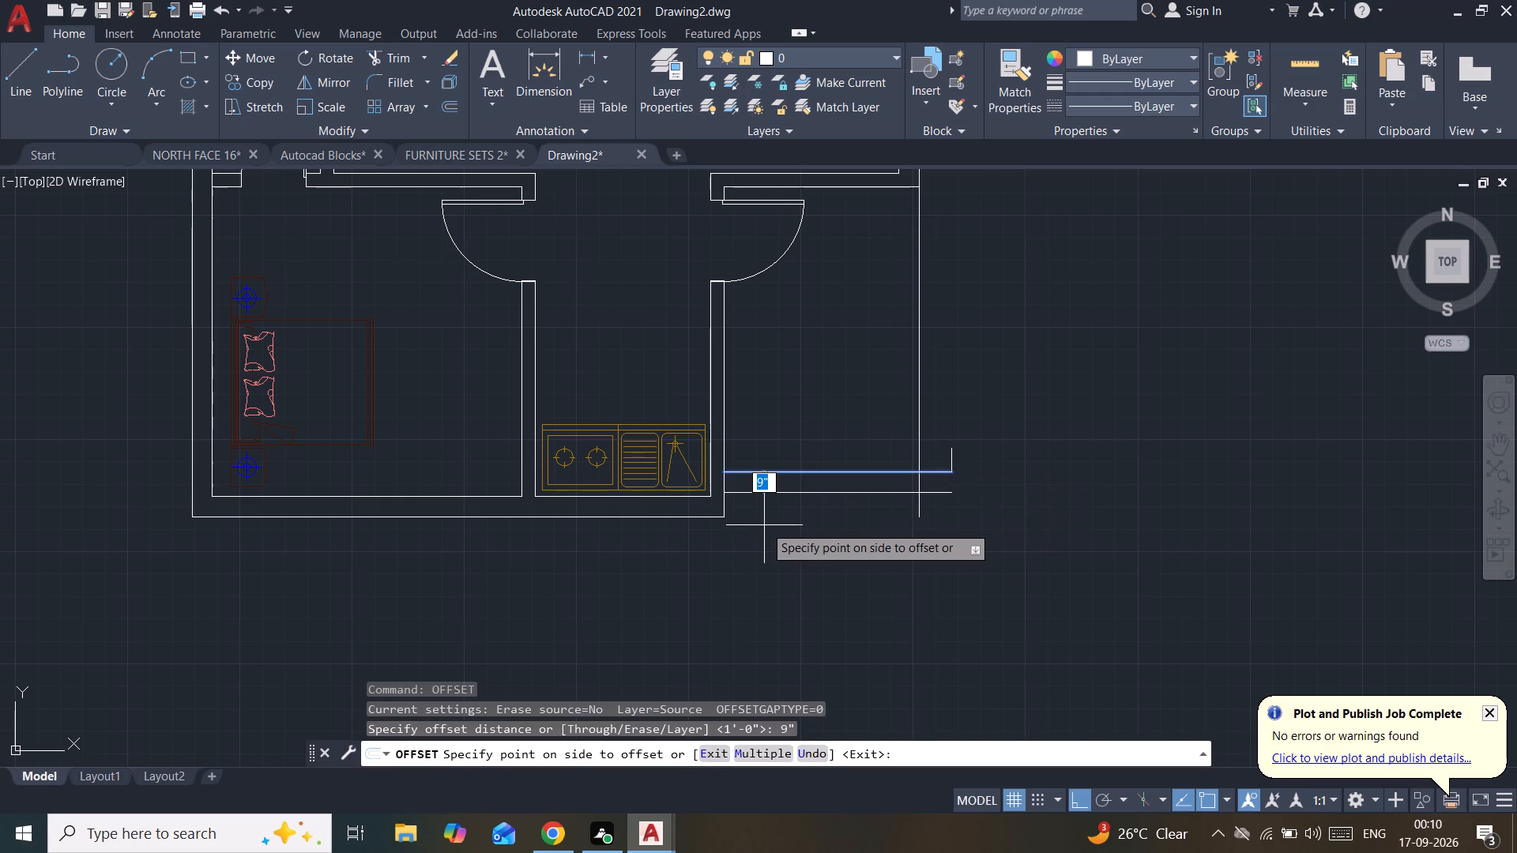
{"action": "left_click", "coordinate": [780, 363]}
{"action": "key", "text": "Escape"}
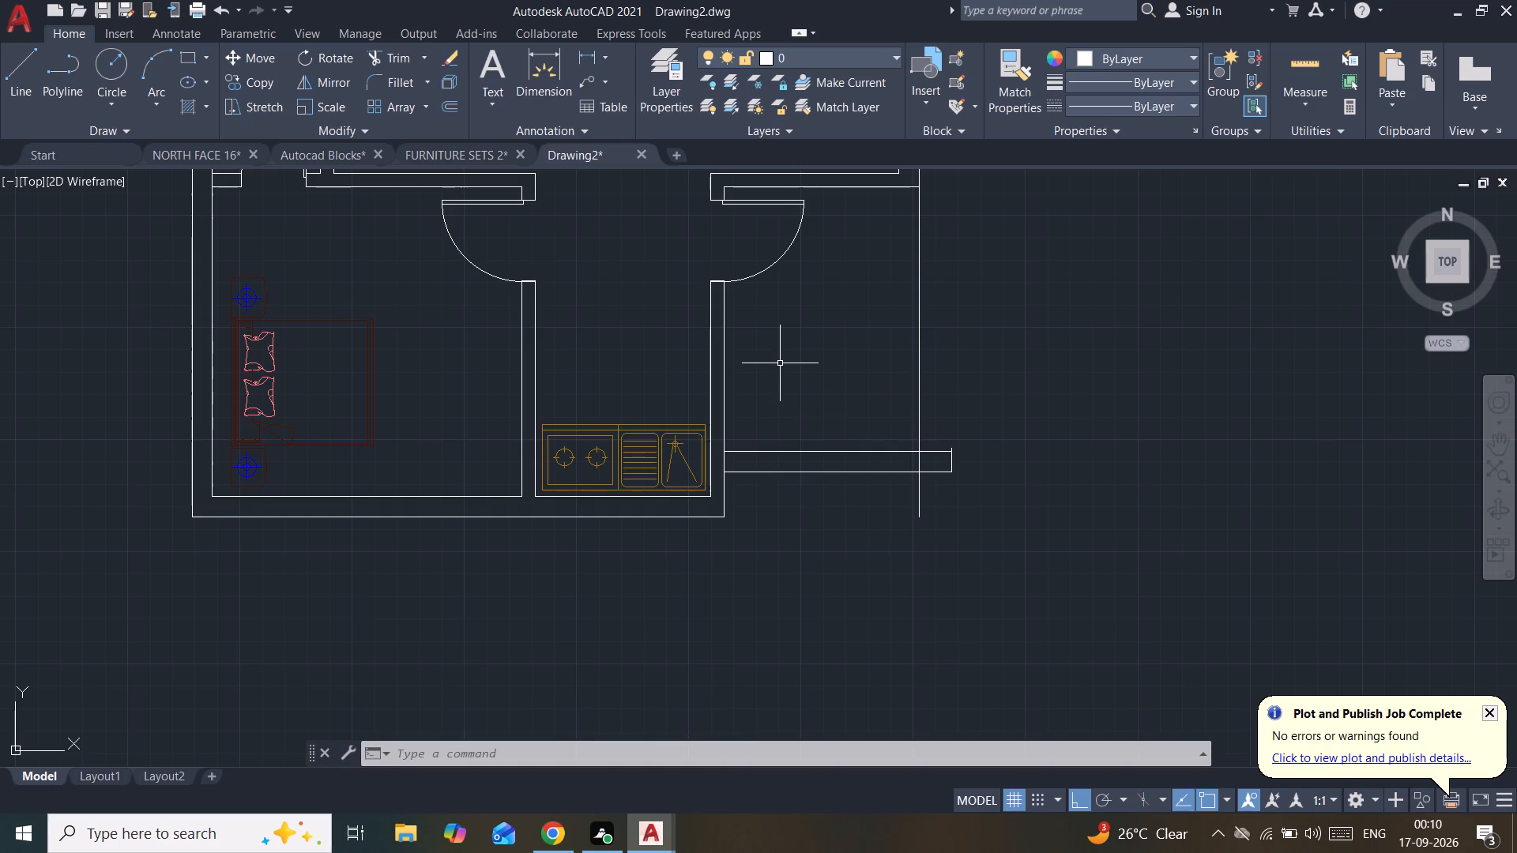
Trim the new south wall's ends projecting east of the outer wall, and the outer wall line's part south of the new wall.
{"action": "type", "text": "TR"}
{"action": "key", "text": "Return"}
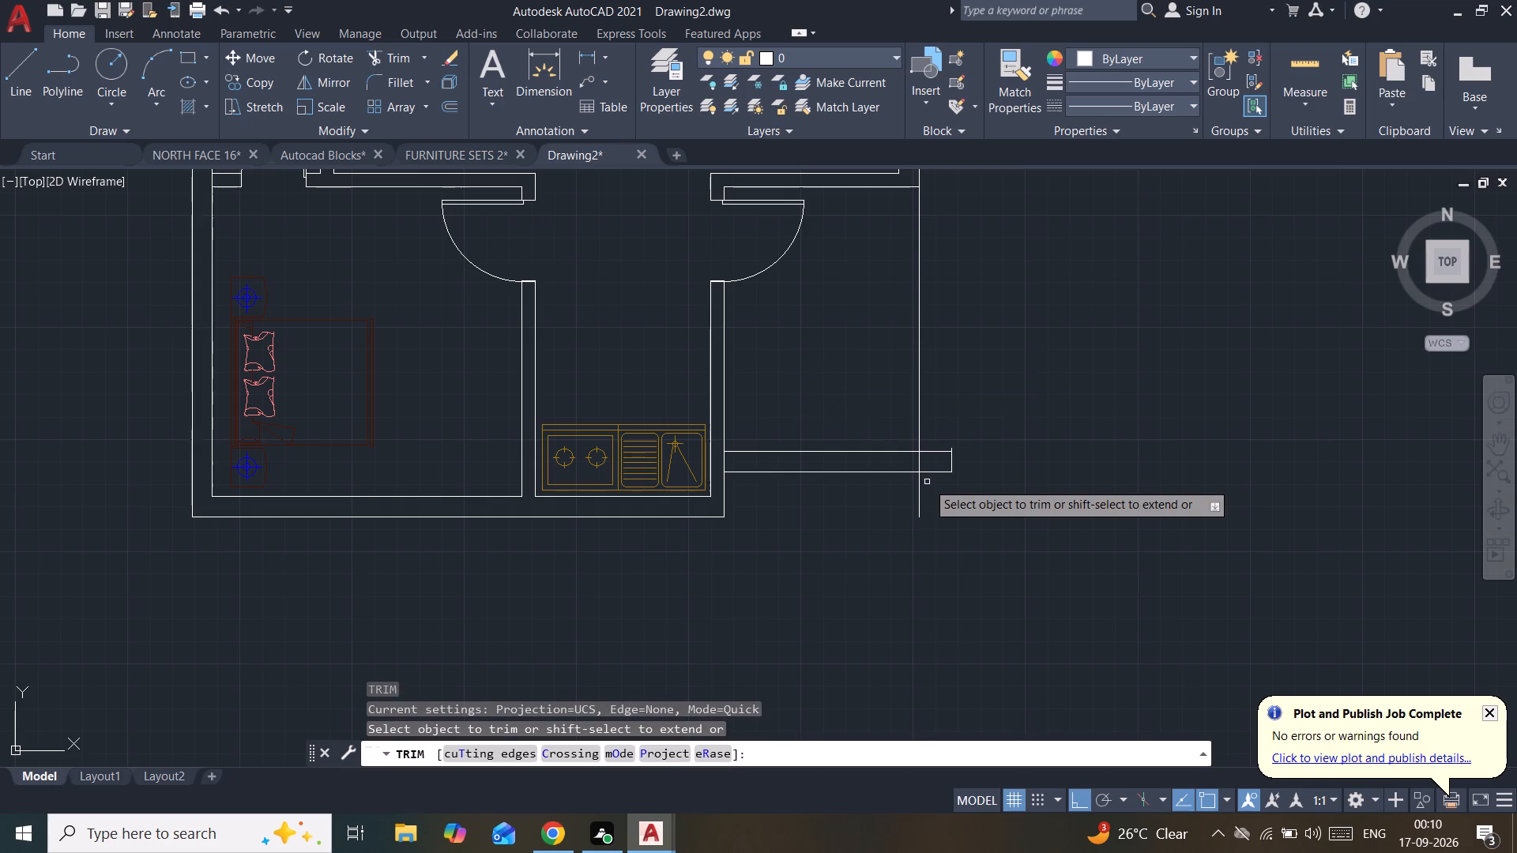
{"action": "scroll", "coordinate": [927, 482], "scroll_direction": "up", "scroll_amount": 2}
{"action": "left_click_drag", "start_coordinate": [927, 482], "coordinate": [984, 480]}
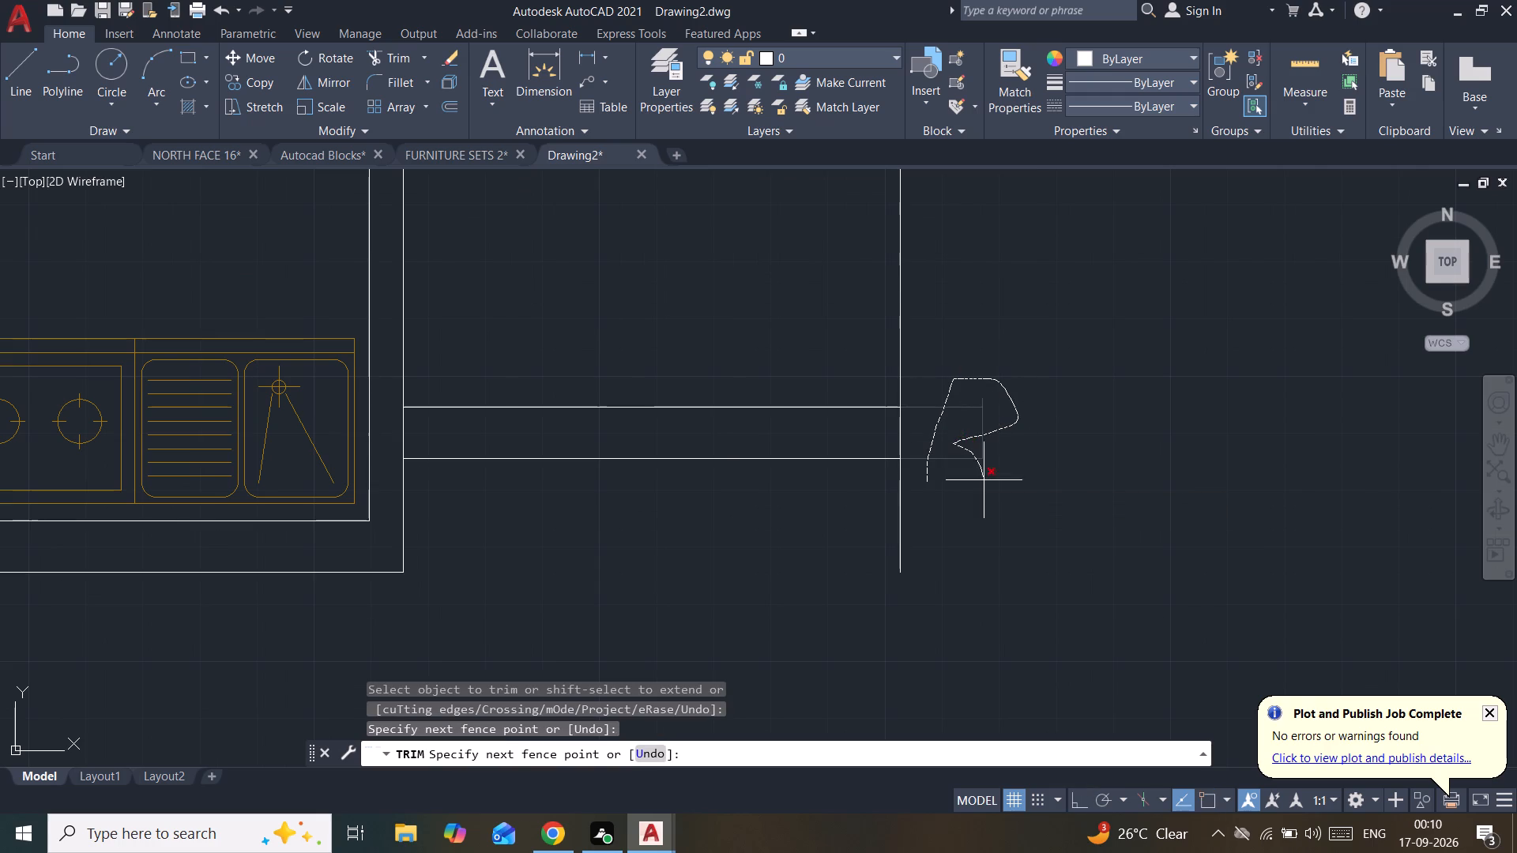
{"action": "left_click_drag", "start_coordinate": [984, 480], "coordinate": [831, 573]}
{"action": "scroll", "coordinate": [1162, 370], "scroll_direction": "down", "scroll_amount": 2}
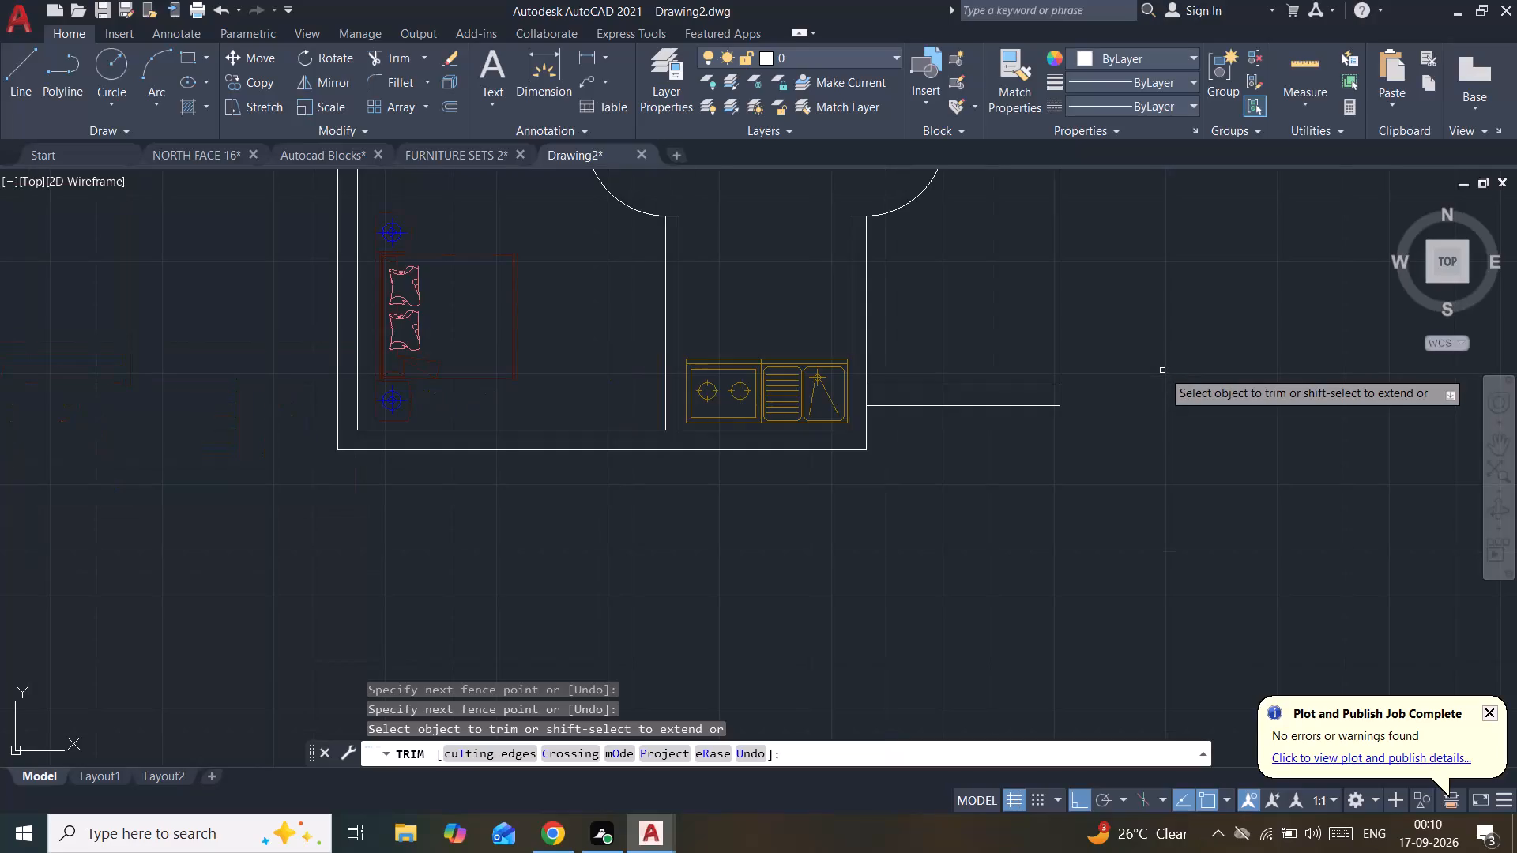
{"action": "key", "text": "Escape"}
{"action": "key", "text": "Escape"}
{"action": "key", "text": "Escape"}
{"action": "key", "text": "Escape"}
{"action": "key", "text": "Escape"}
{"action": "key", "text": "Escape"}
{"action": "key", "text": "Escape"}
{"action": "key", "text": "Escape"}
{"action": "key", "text": "Escape"}
{"action": "key", "text": "Escape"}
{"action": "key", "text": "Escape"}
{"action": "key", "text": "Escape"}
{"action": "key", "text": "Escape"}
{"action": "key", "text": "Escape"}
{"action": "key", "text": "Escape"}
{"action": "key", "text": "Escape"}
{"action": "key", "text": "Escape"}
{"action": "key", "text": "Escape"}
{"action": "key", "text": "Escape"}
{"action": "key", "text": "Escape"}
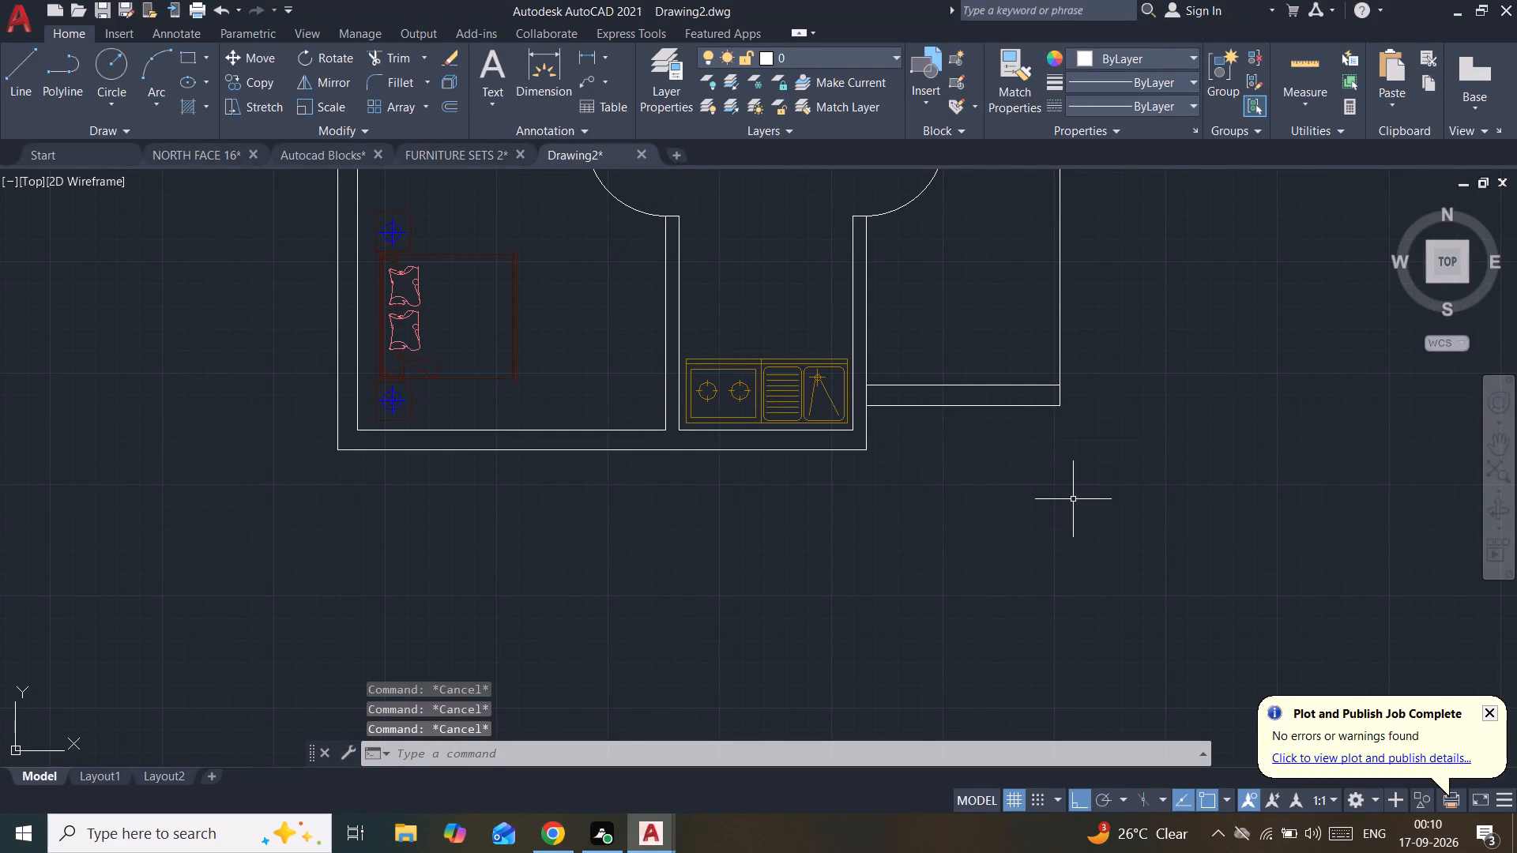
Draw a vertical line about 1'-8" south from the new wall's southeast corner, level with the building's south face.
{"action": "scroll", "coordinate": [1073, 499], "scroll_direction": "down", "scroll_amount": 1}
{"action": "middle_click_drag", "start_coordinate": [1073, 499], "coordinate": [1071, 498]}
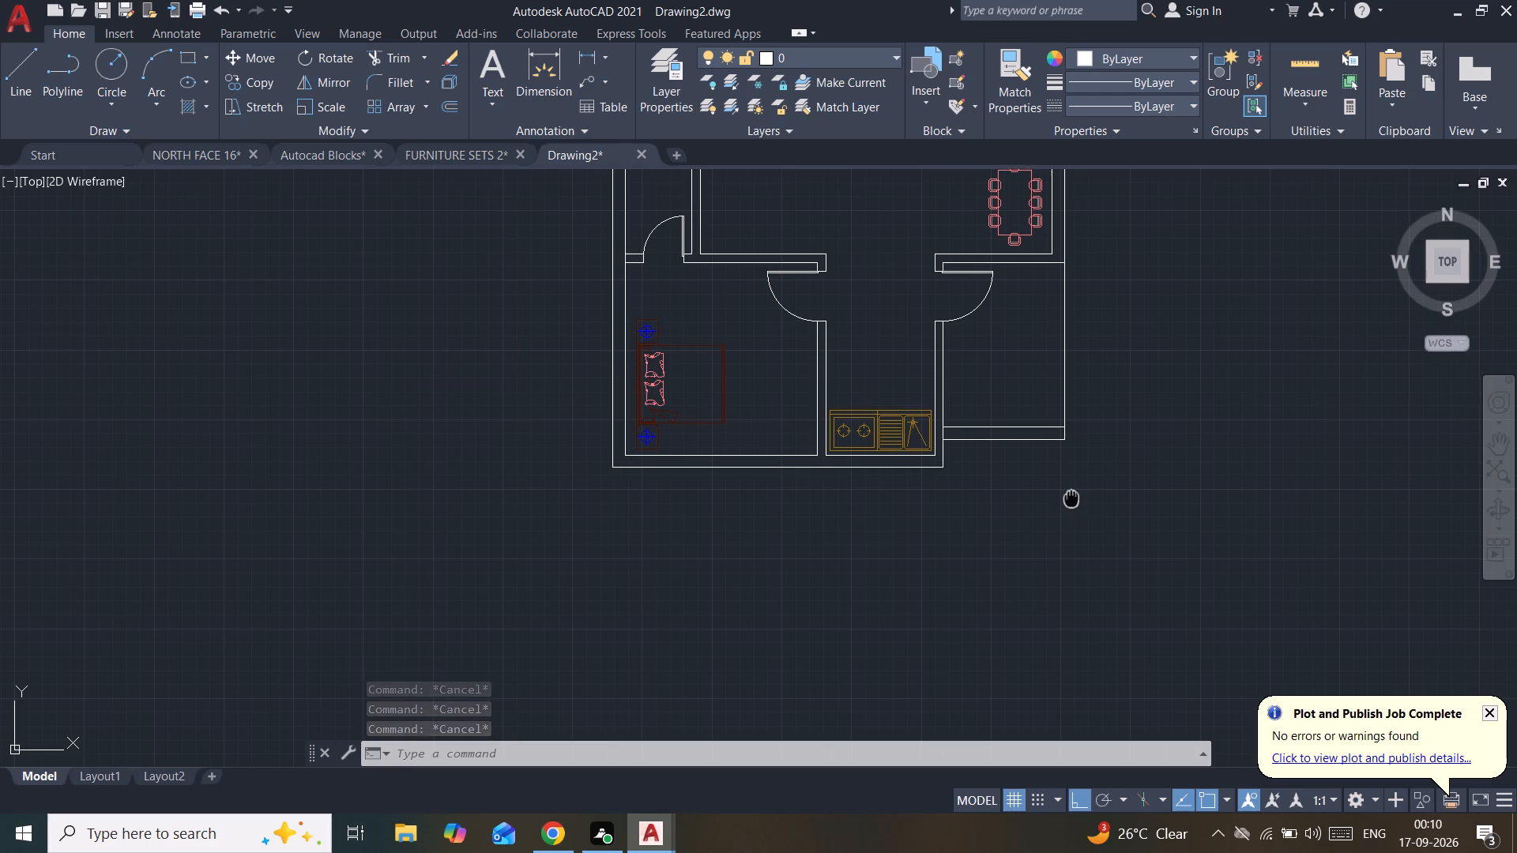
{"action": "middle_click_drag", "start_coordinate": [1071, 498], "coordinate": [1007, 520]}
{"action": "scroll", "coordinate": [995, 520], "scroll_direction": "up", "scroll_amount": 1}
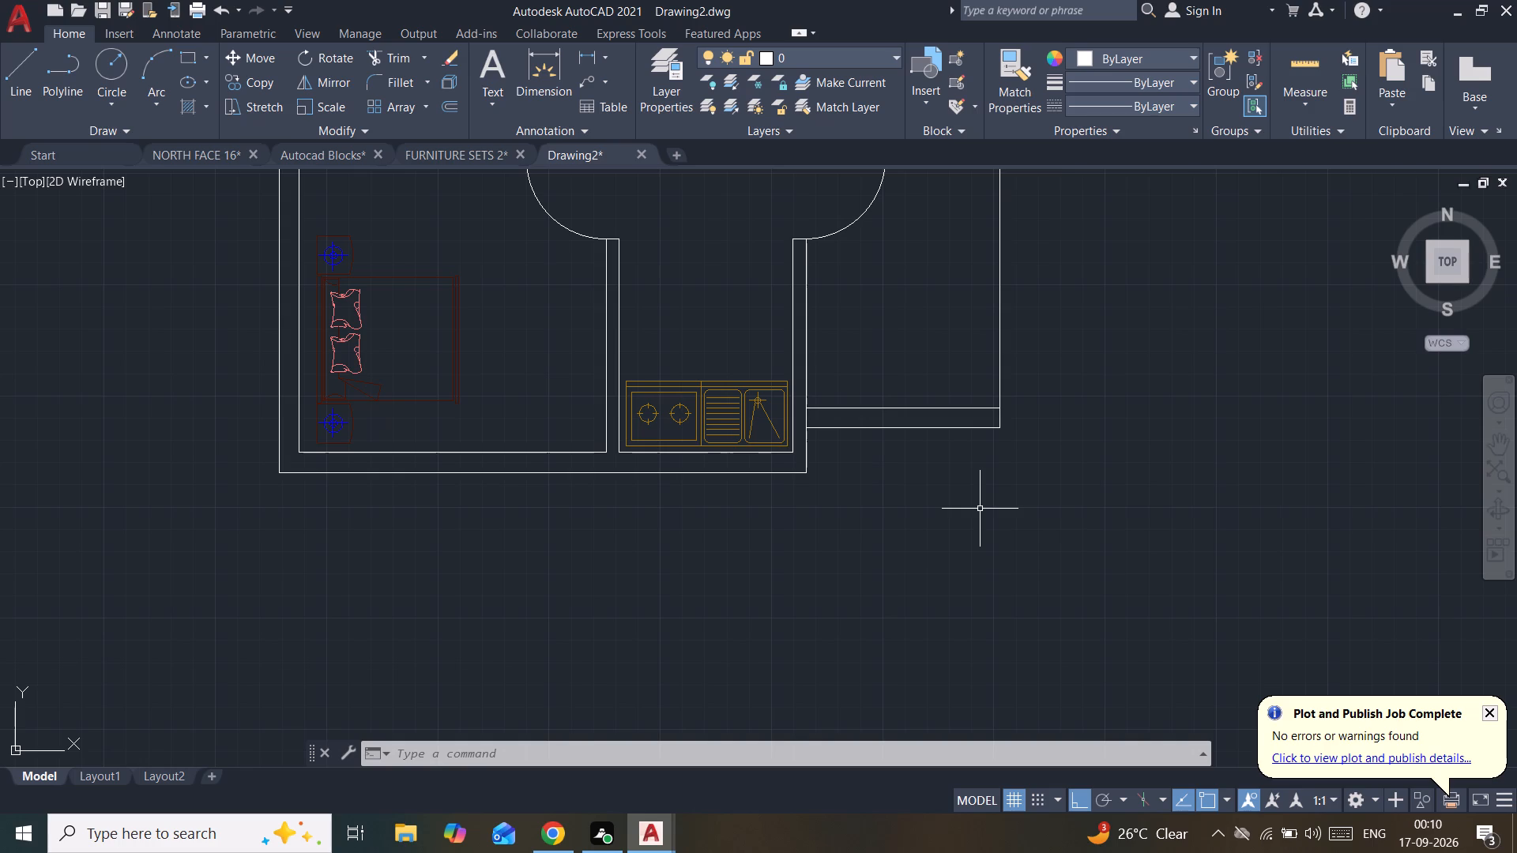
{"action": "key", "text": "l"}
{"action": "key", "text": "Return"}
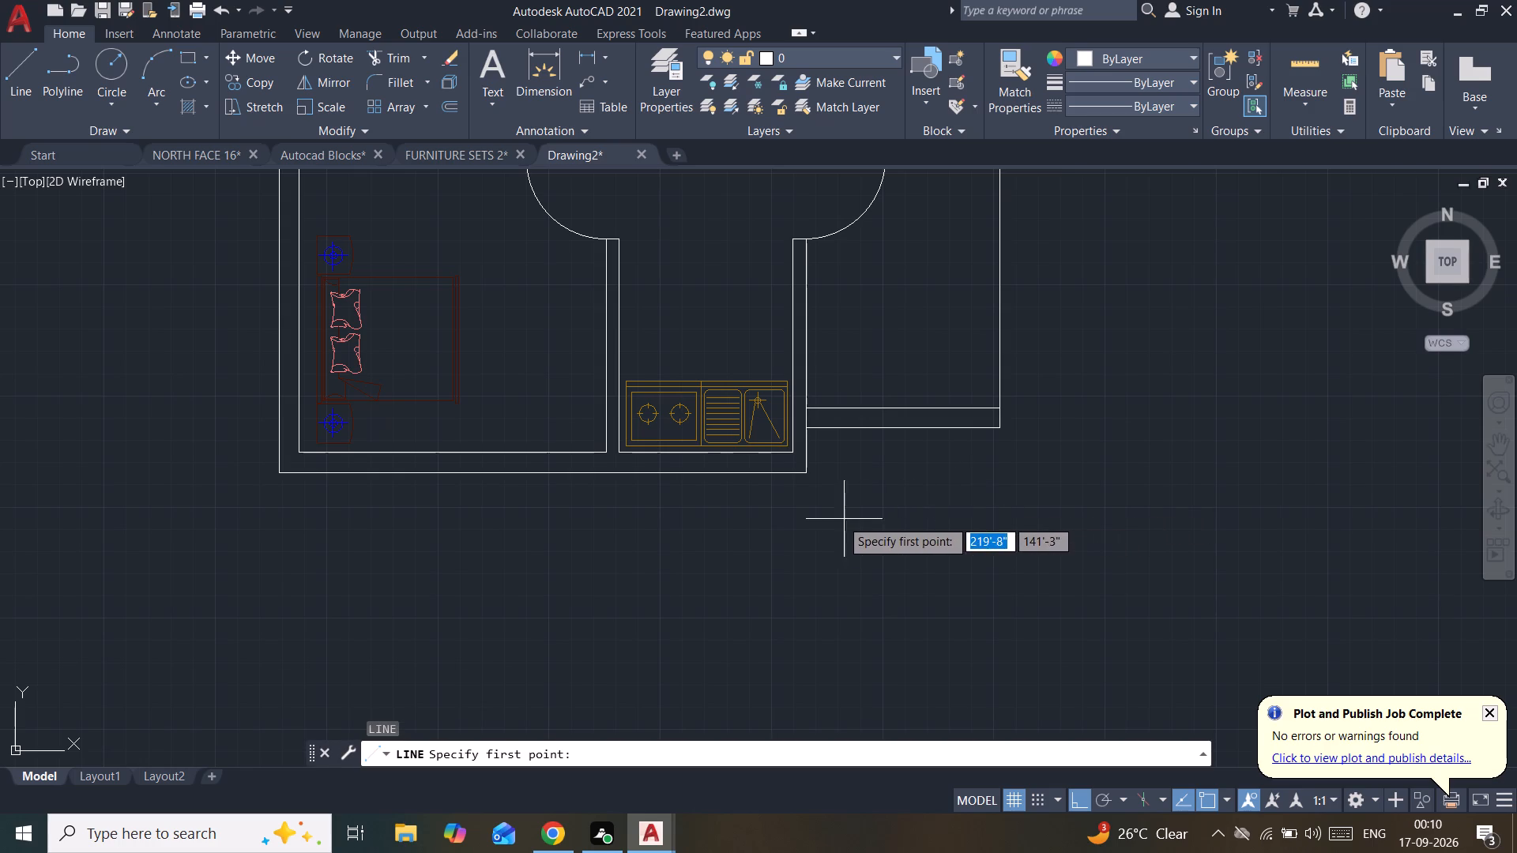
{"action": "left_click", "coordinate": [1001, 430]}
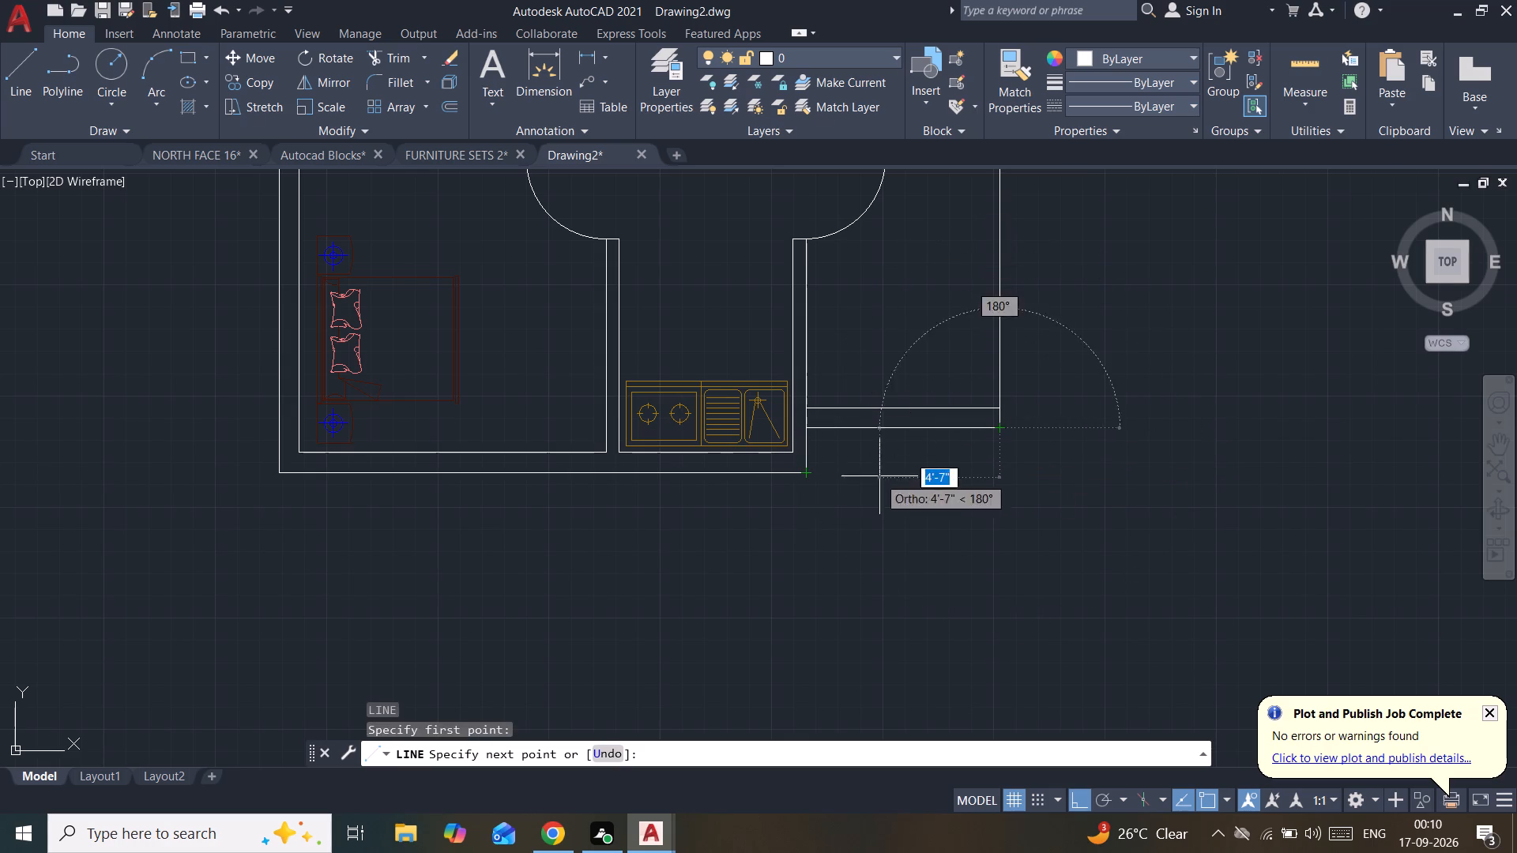
{"action": "left_click", "coordinate": [1001, 474]}
{"action": "key", "text": "Escape"}
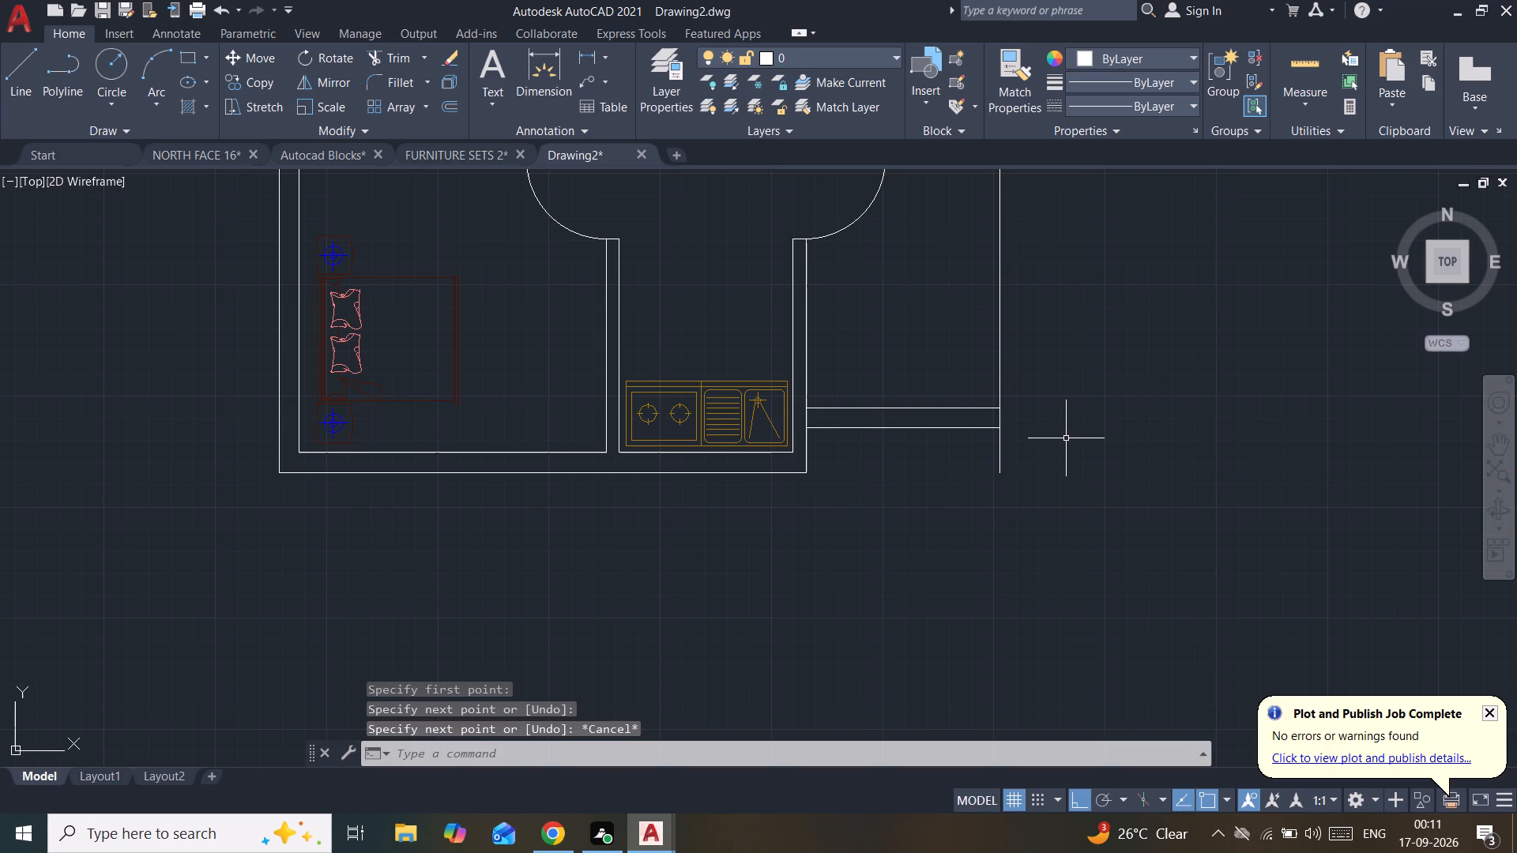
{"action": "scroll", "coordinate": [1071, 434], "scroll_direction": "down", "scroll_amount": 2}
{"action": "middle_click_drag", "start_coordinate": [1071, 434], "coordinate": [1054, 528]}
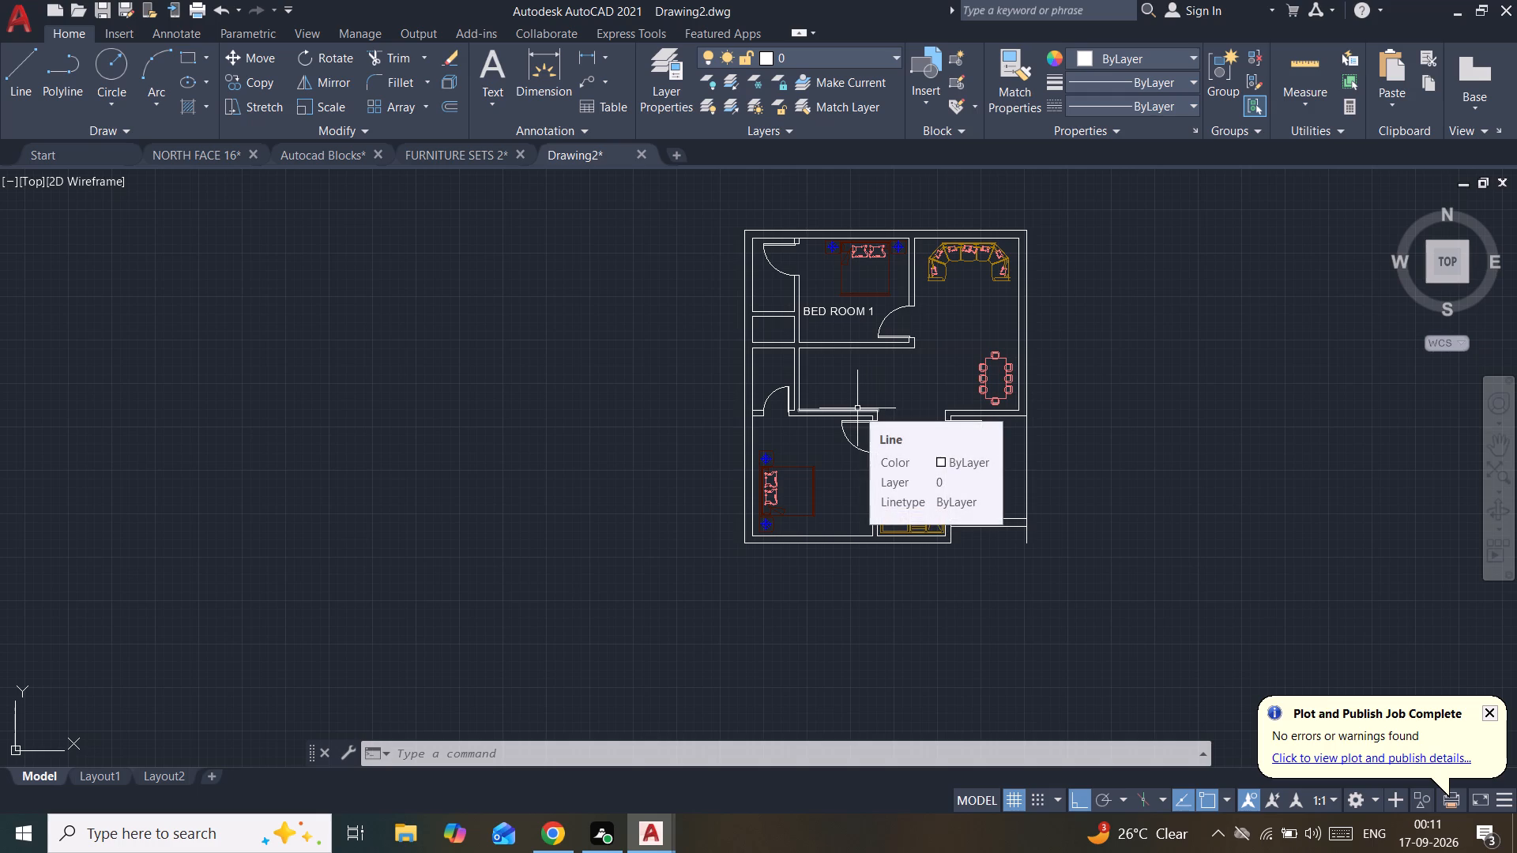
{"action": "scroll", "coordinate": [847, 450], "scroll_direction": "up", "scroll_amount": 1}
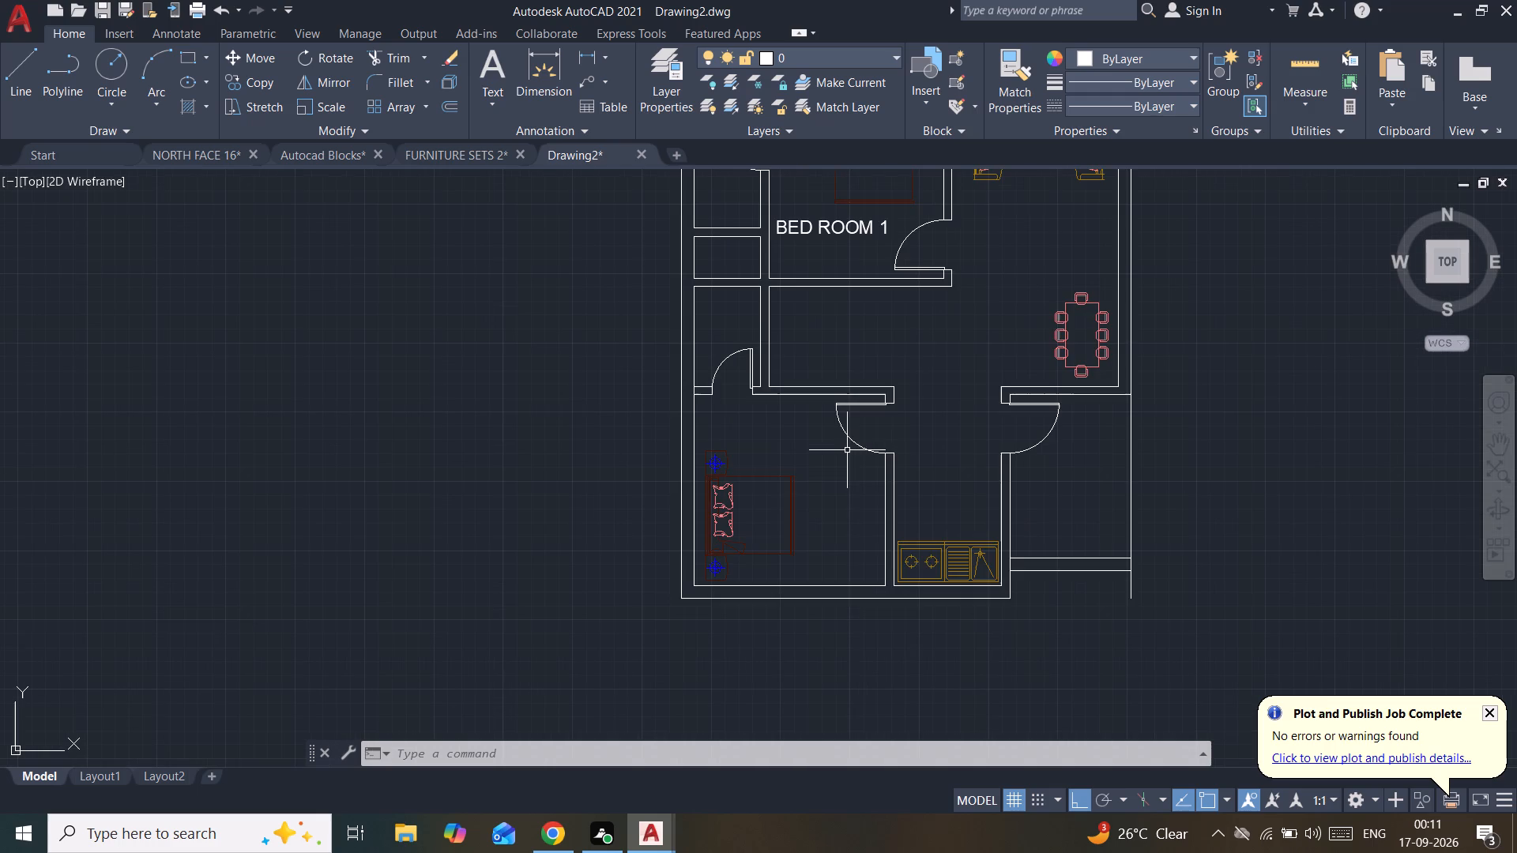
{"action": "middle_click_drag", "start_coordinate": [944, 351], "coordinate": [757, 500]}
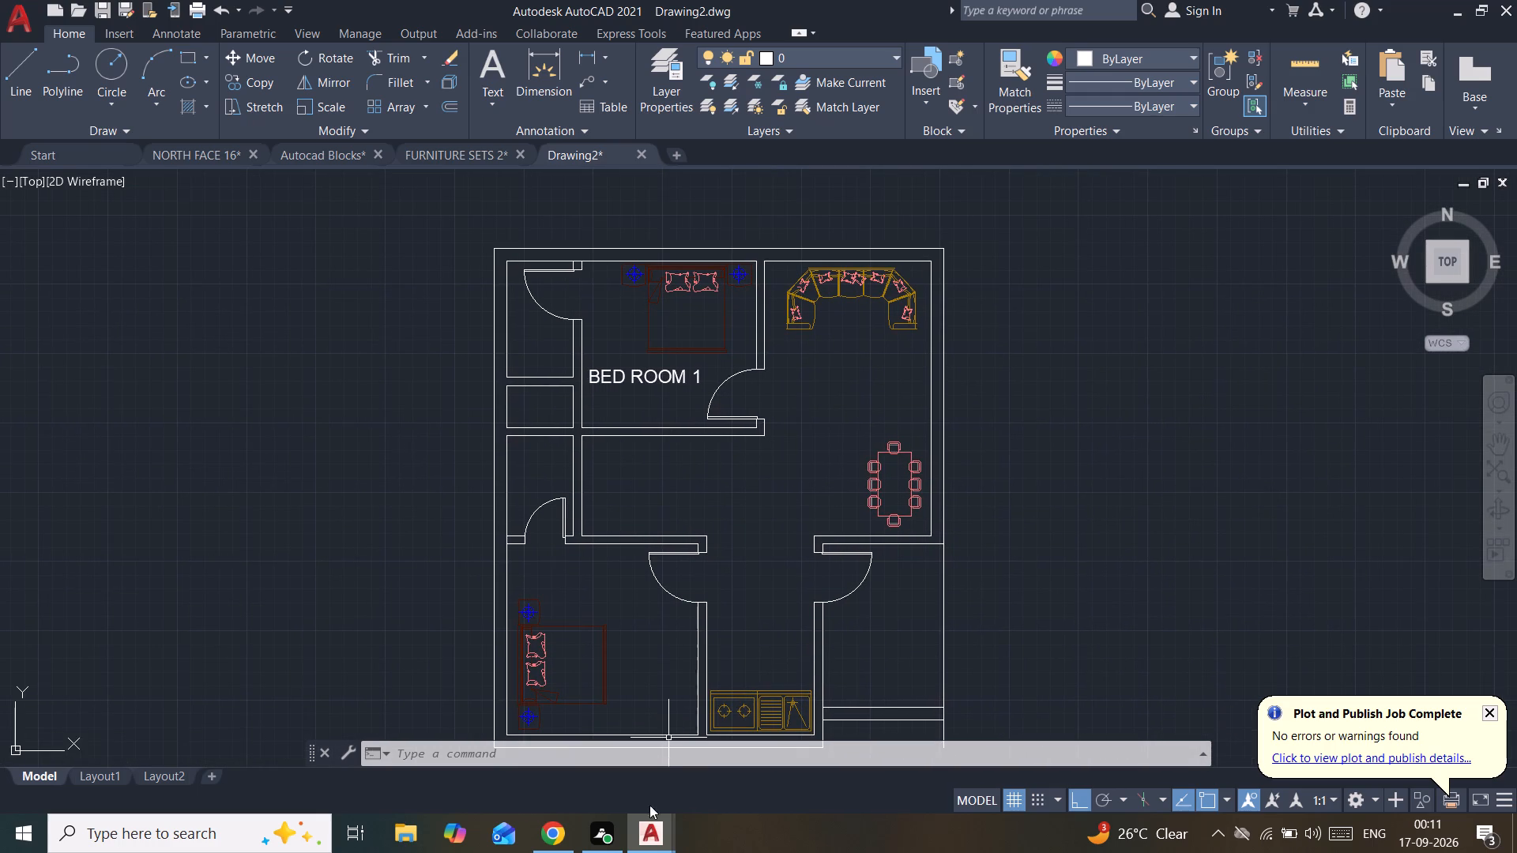
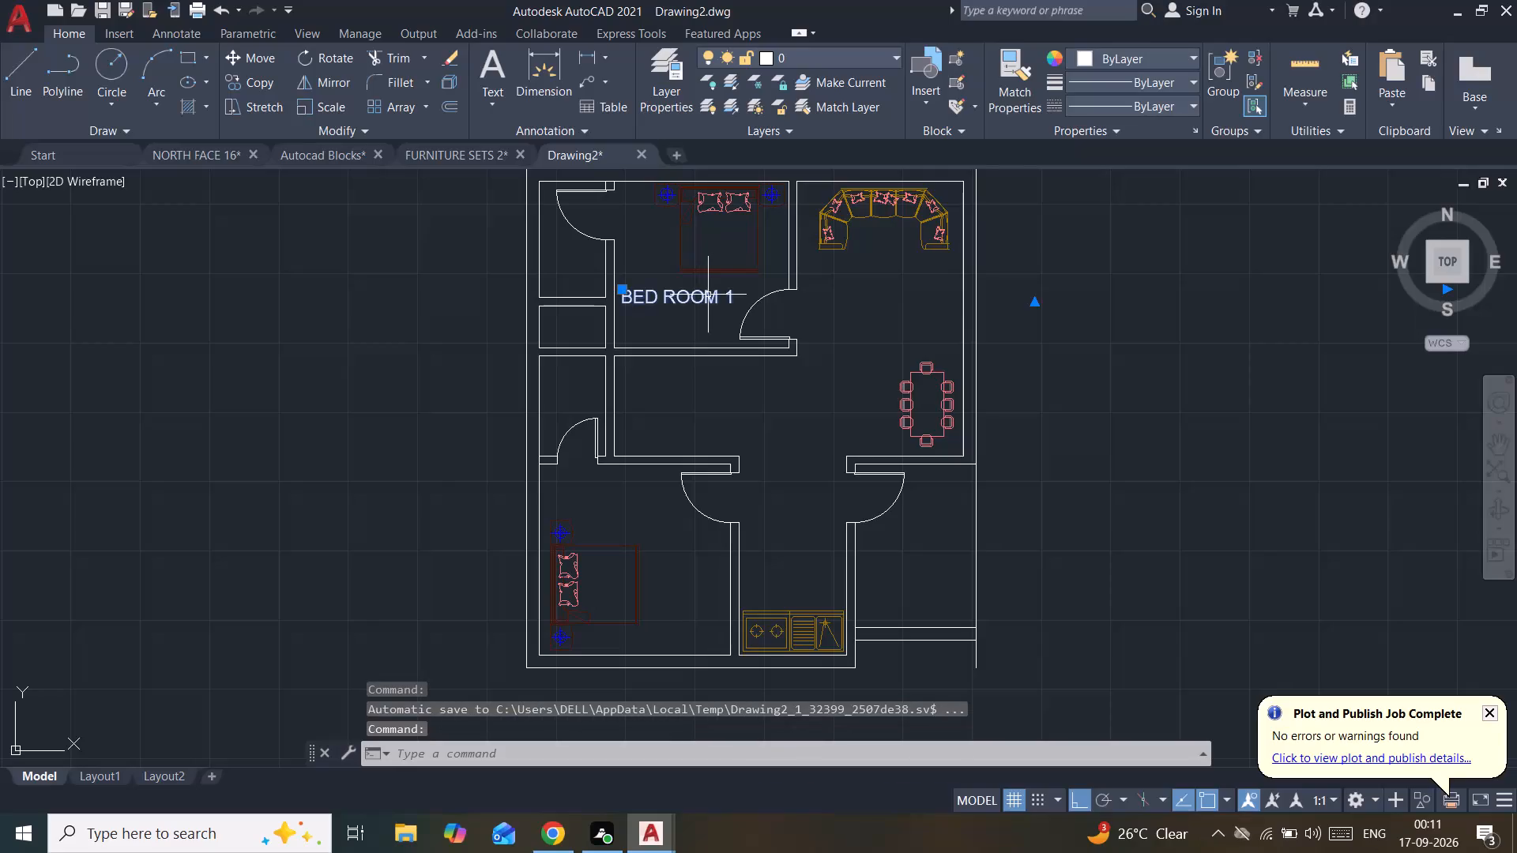
Add a second line reading 10'6" X 10'0" to the BED ROOM 1 label.
{"action": "double_click", "coordinate": [709, 295]}
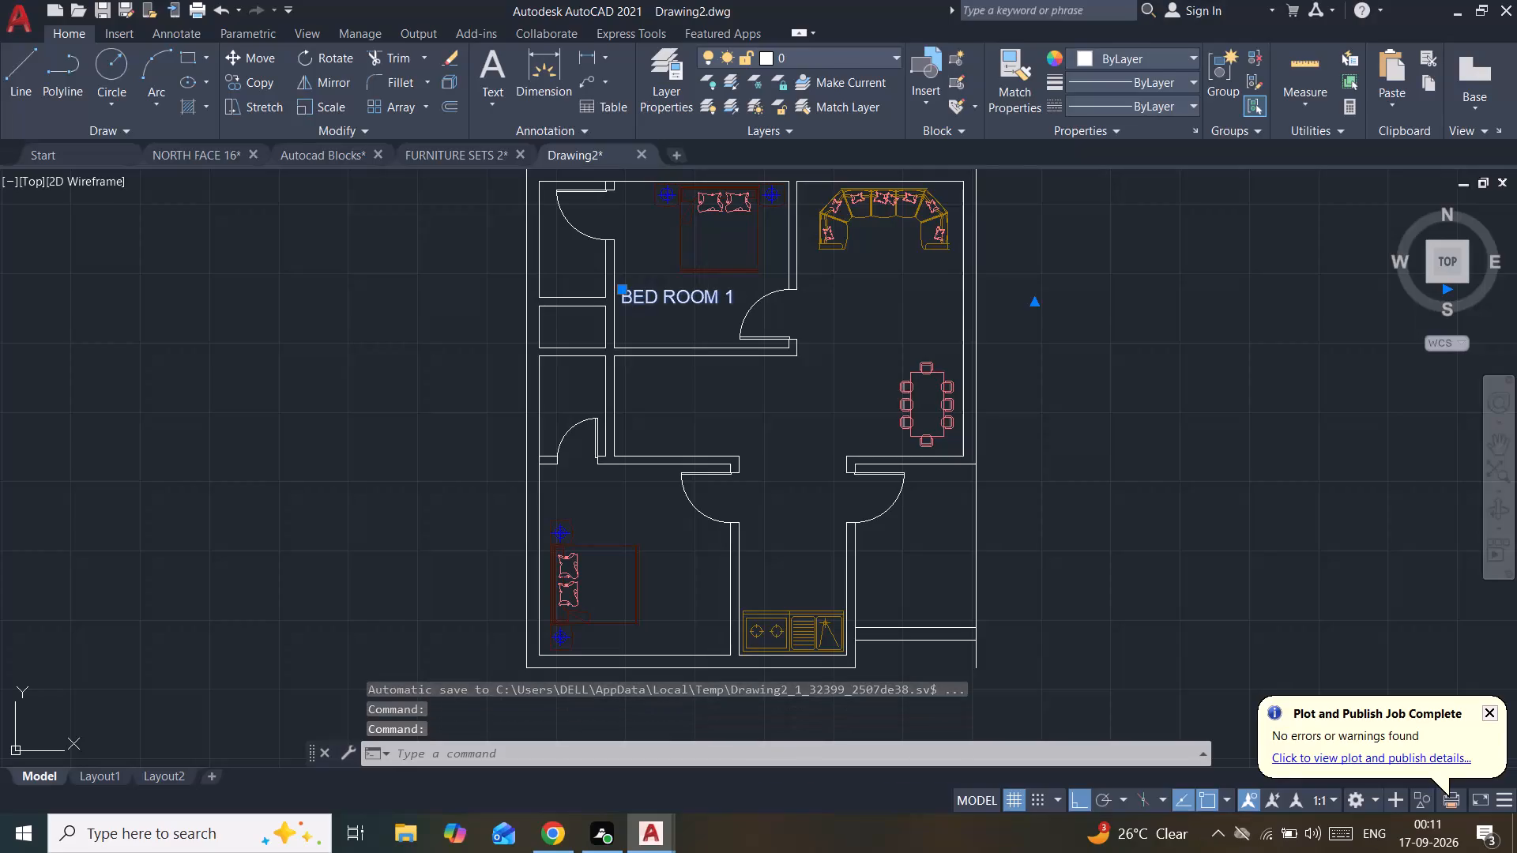
{"action": "left_click", "coordinate": [755, 293]}
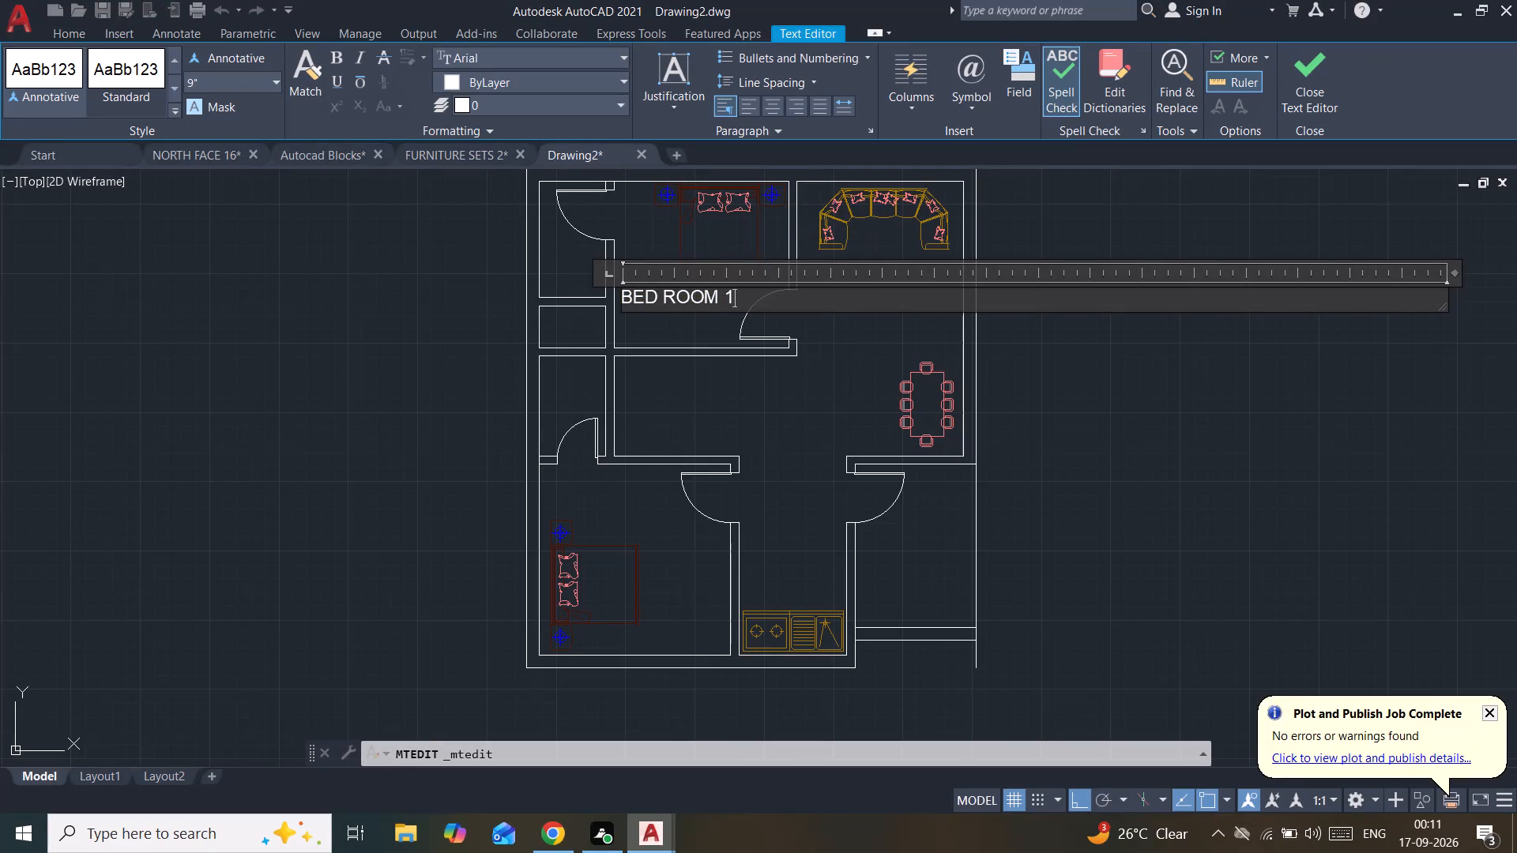
{"action": "key", "text": "Return"}
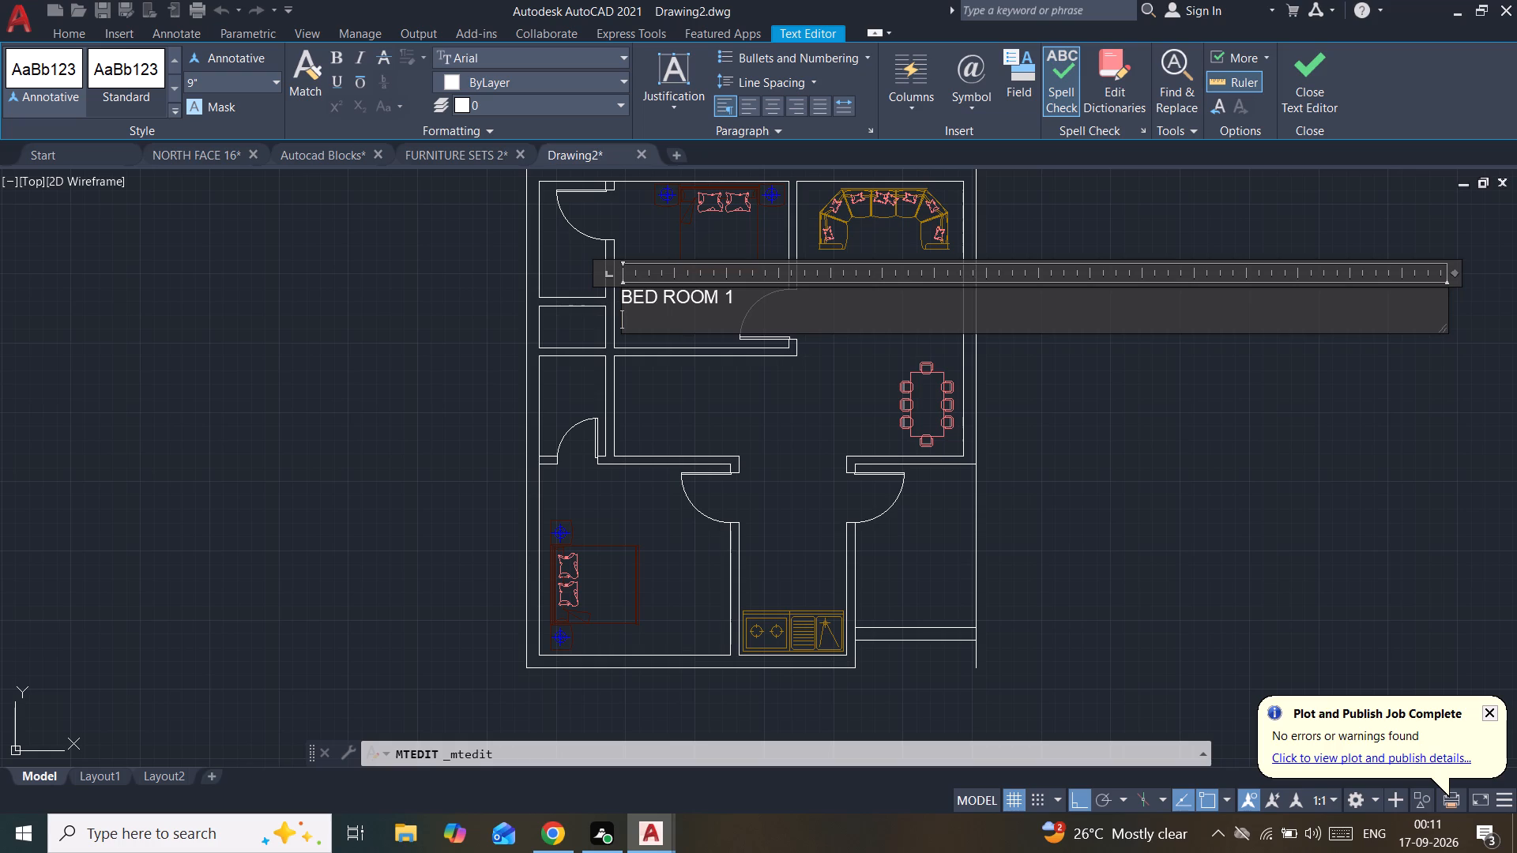
{"action": "type", "text": "10'"}
{"action": "type", "text": "6\" X"}
{"action": "key", "text": "space"}
{"action": "type", "text": "10'0\""}
{"action": "left_click", "coordinate": [1078, 224]}
Copy the BED ROOM 1 label into the living room, the space below the bedroom, the passage, the kitchen, the lower bedroom and the area beside the kitchen.
{"action": "left_click", "coordinate": [707, 314]}
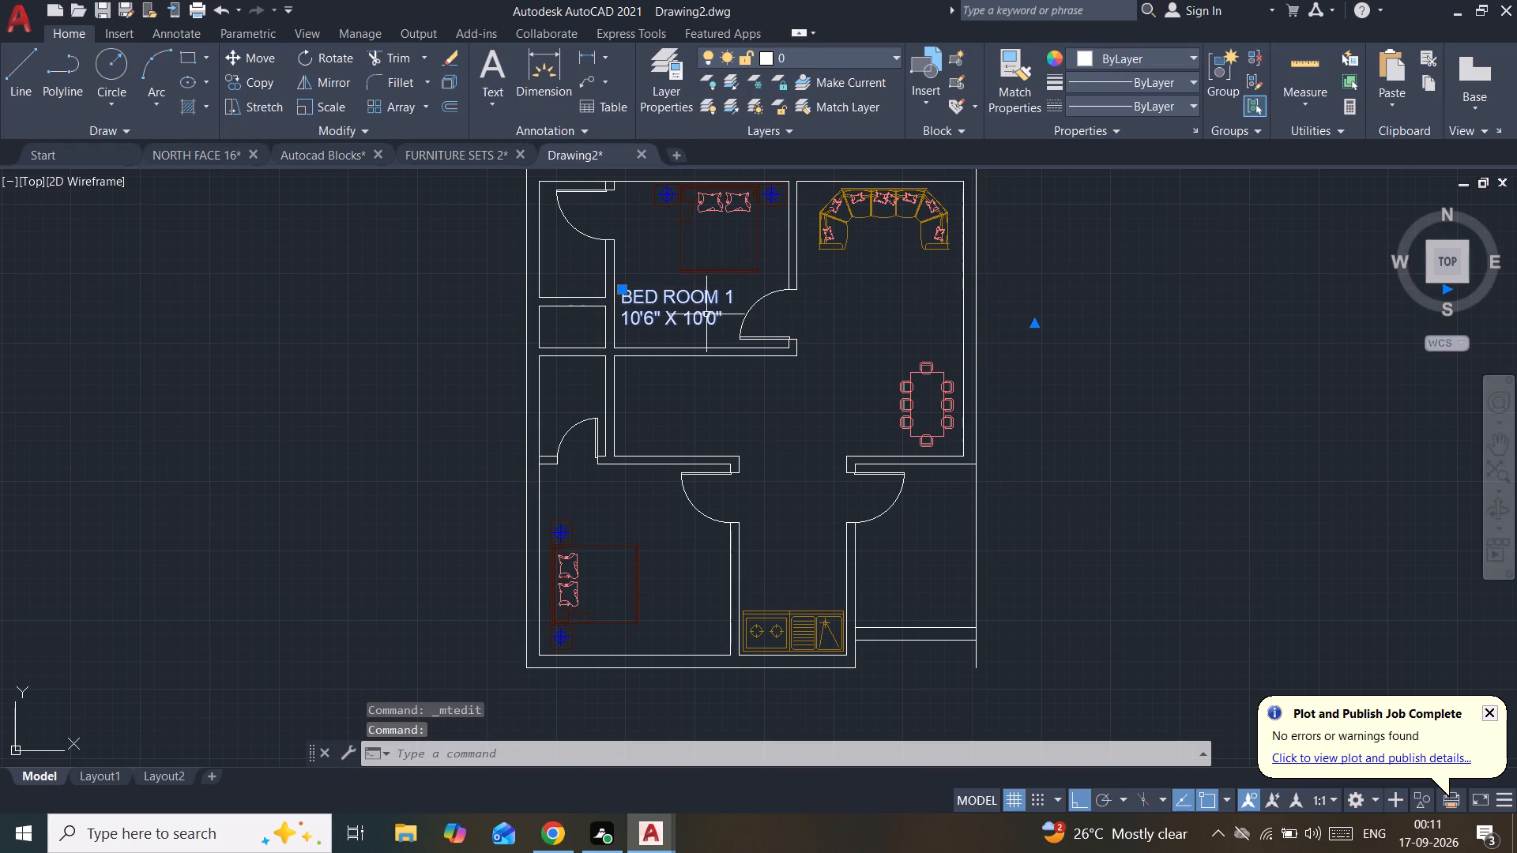
{"action": "left_click", "coordinate": [258, 79]}
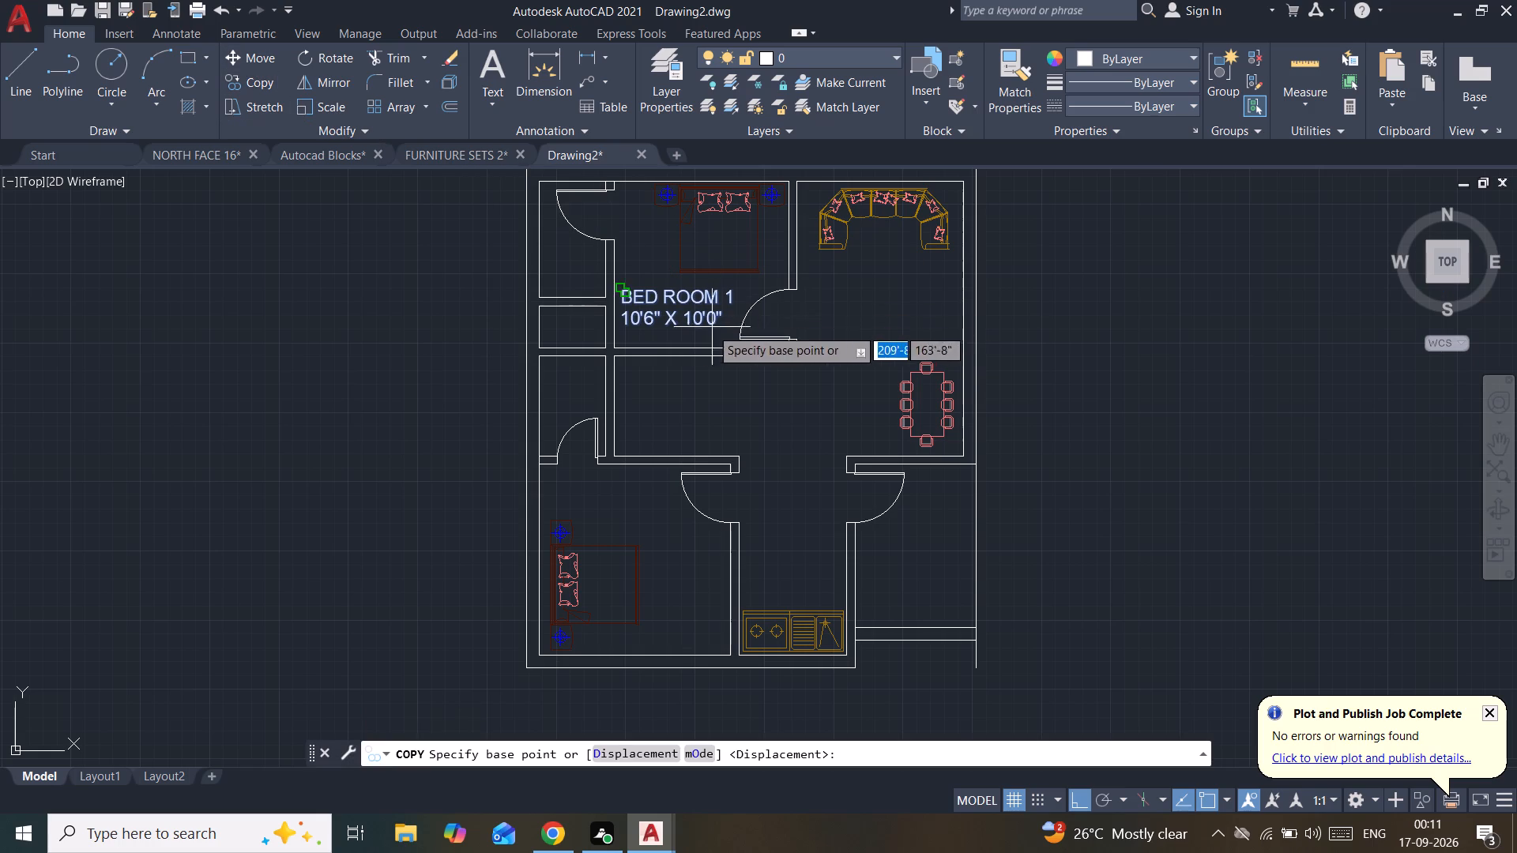
{"action": "left_click", "coordinate": [667, 313]}
{"action": "left_click", "coordinate": [827, 318]}
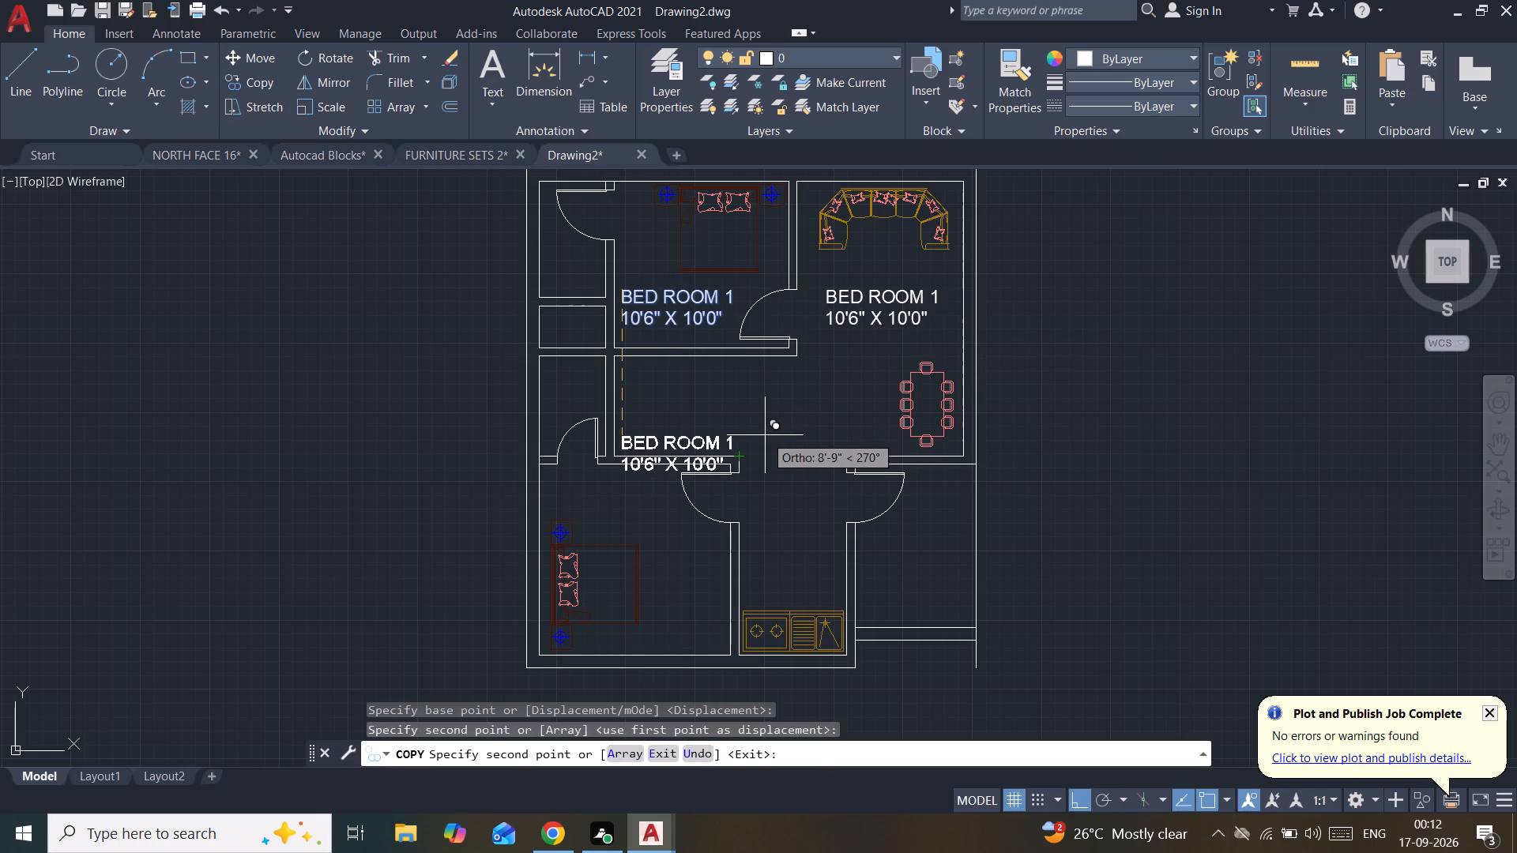
{"action": "key", "text": "F8"}
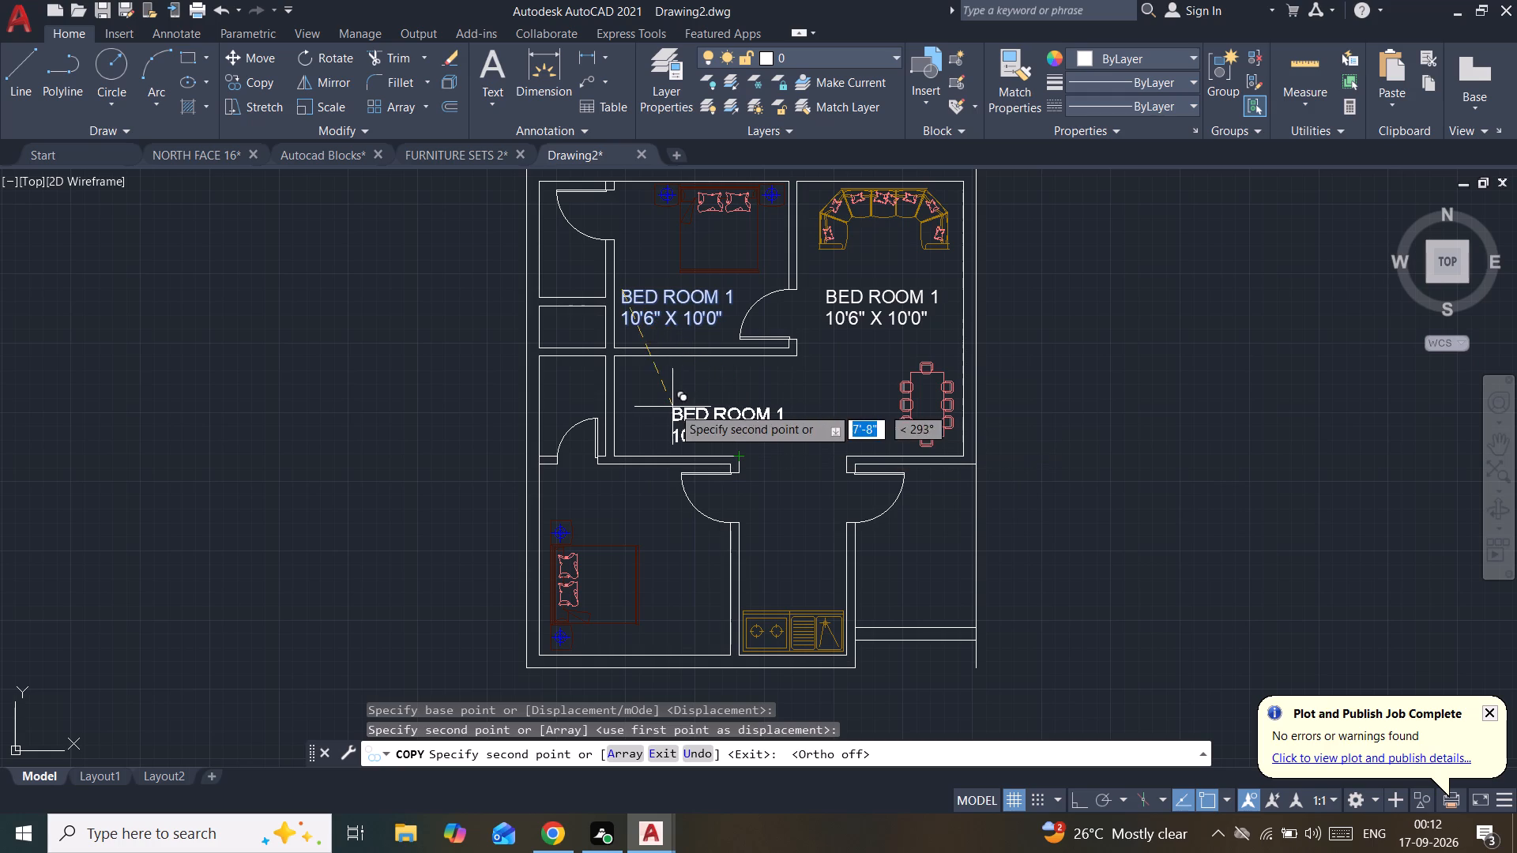
{"action": "left_click", "coordinate": [640, 393]}
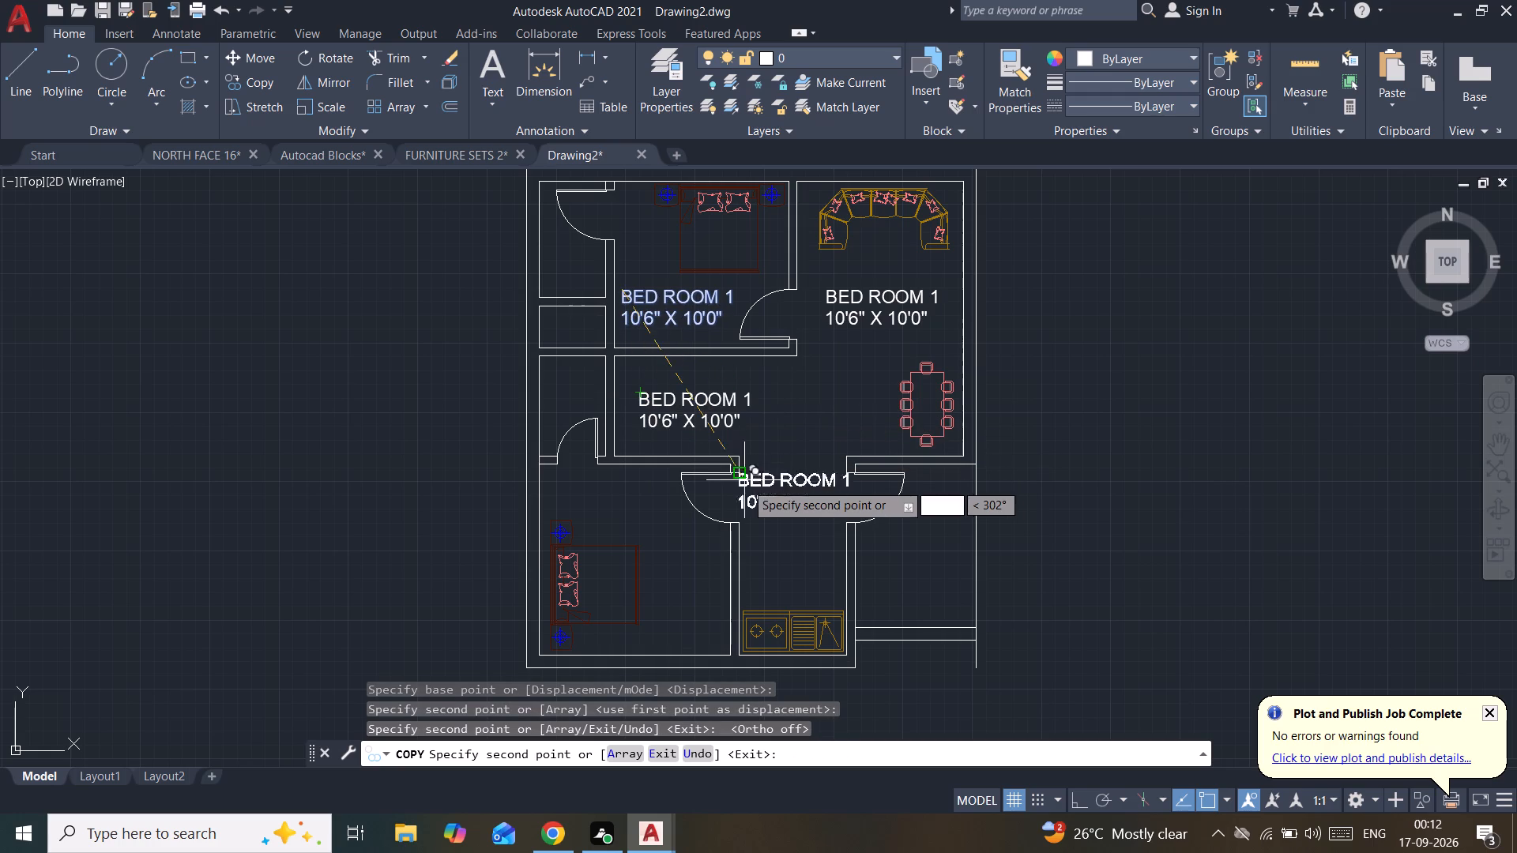
{"action": "left_click", "coordinate": [747, 489]}
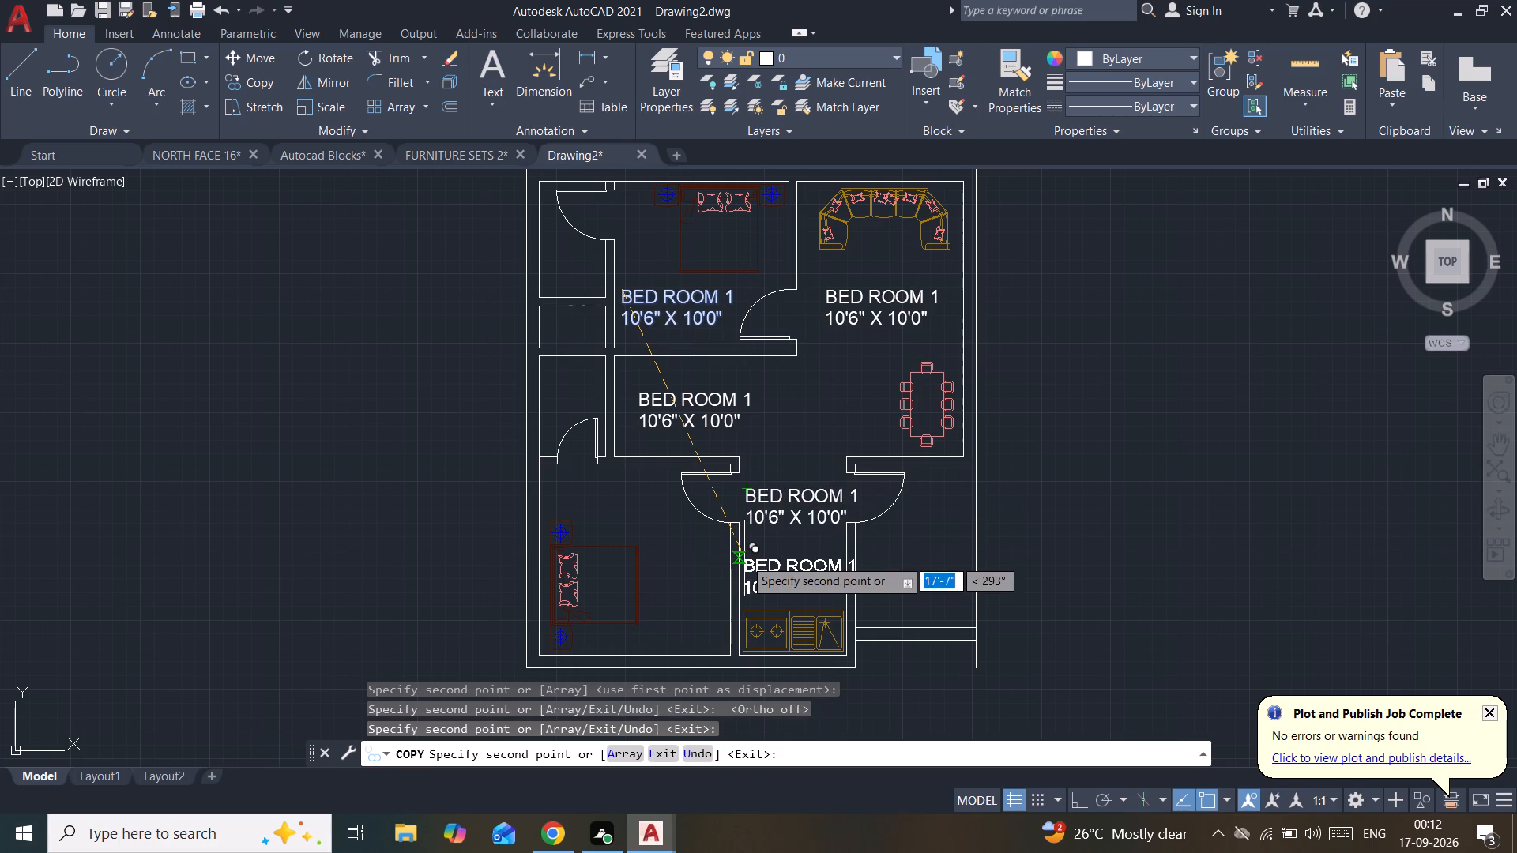
{"action": "left_click", "coordinate": [744, 558]}
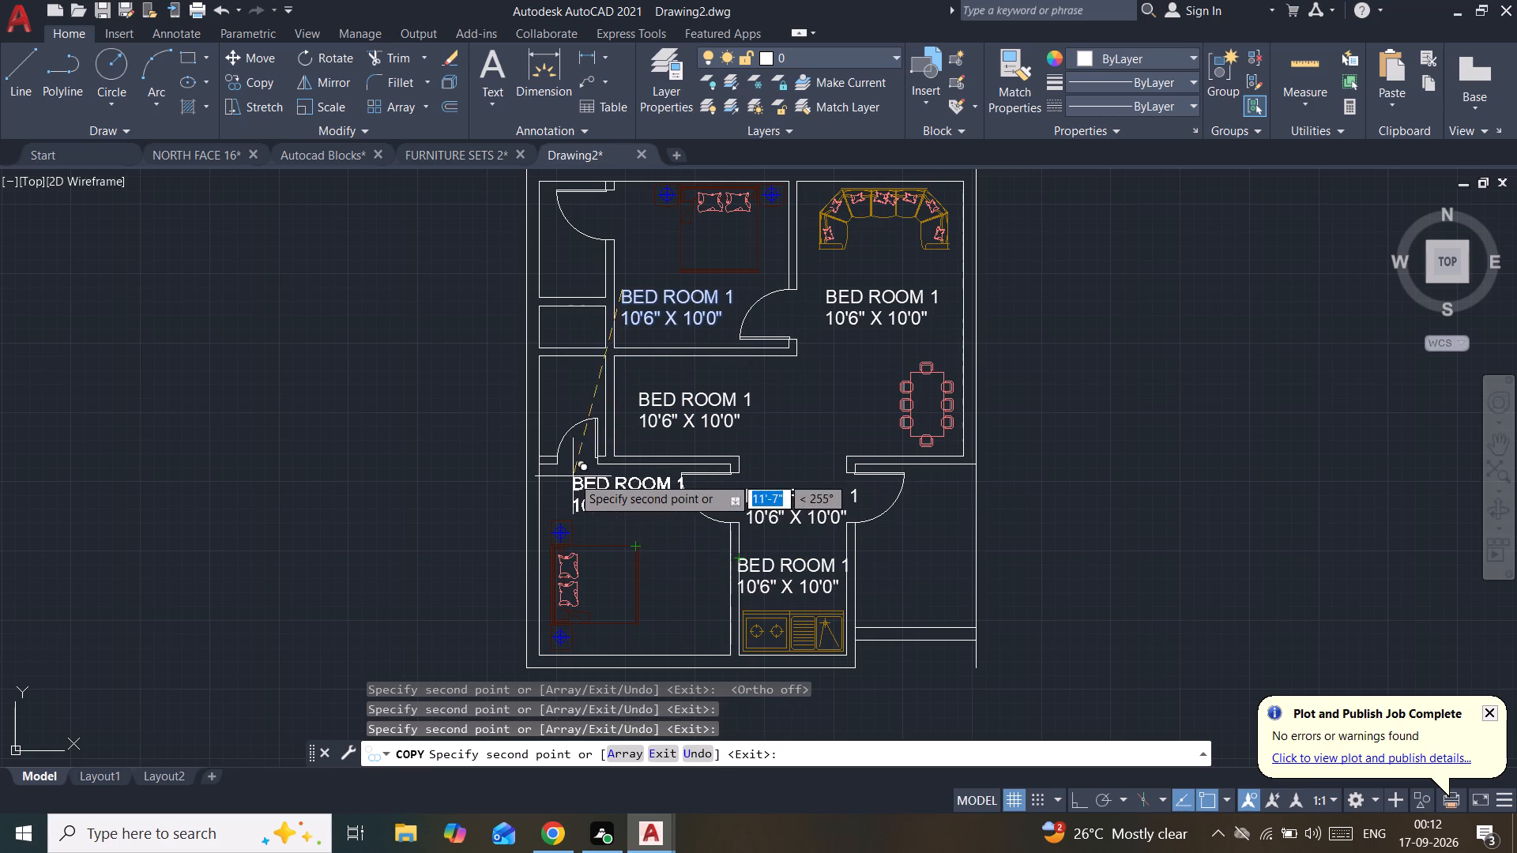
{"action": "left_click", "coordinate": [555, 476]}
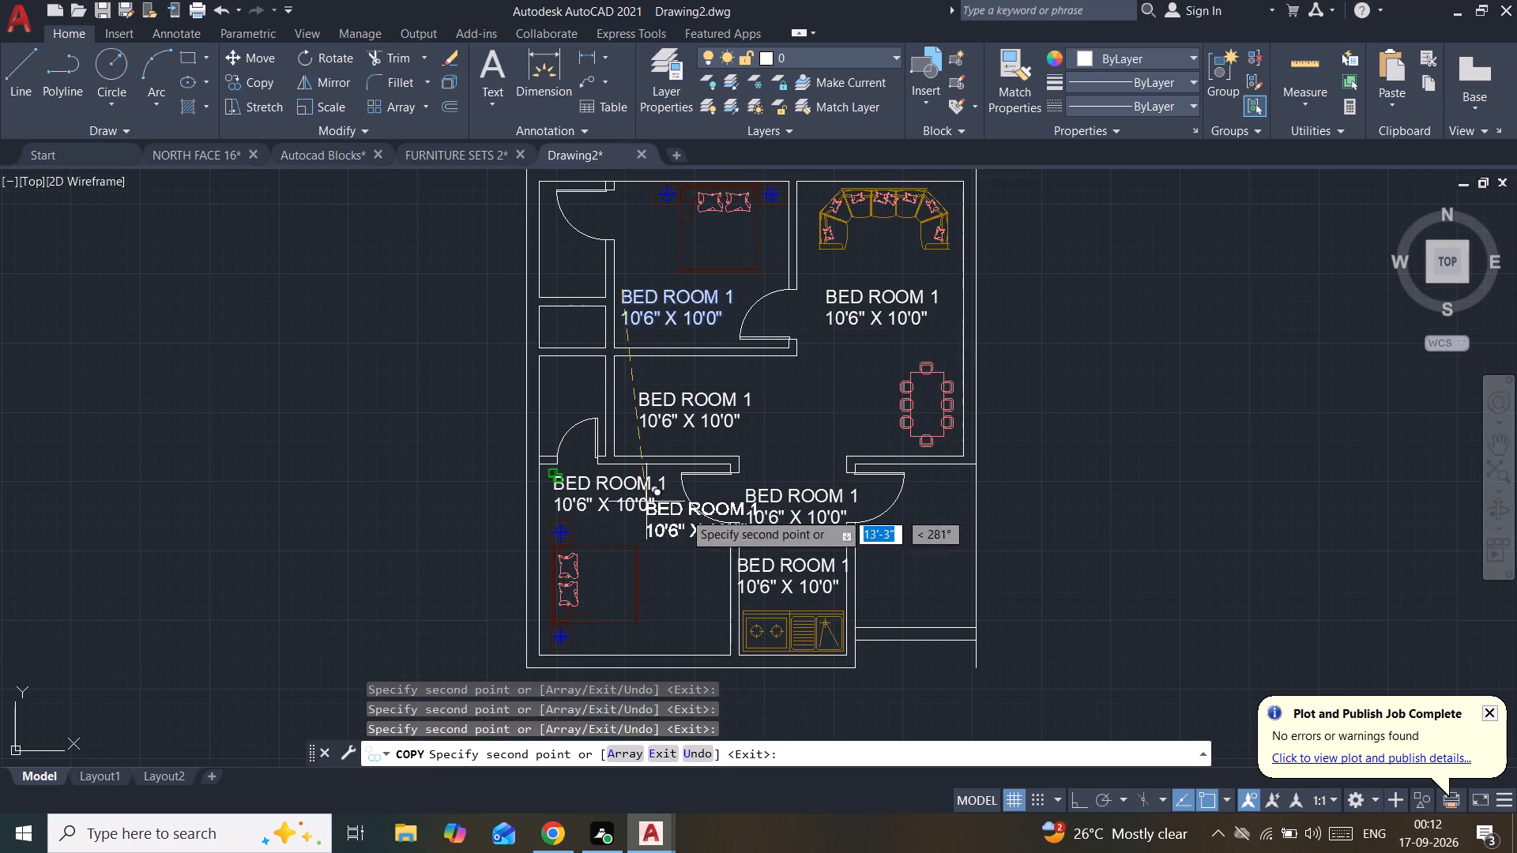
{"action": "scroll", "coordinate": [830, 554], "scroll_direction": "down", "scroll_amount": 1}
{"action": "middle_click_drag", "start_coordinate": [830, 554], "coordinate": [772, 525]}
{"action": "scroll", "coordinate": [793, 513], "scroll_direction": "up", "scroll_amount": 2}
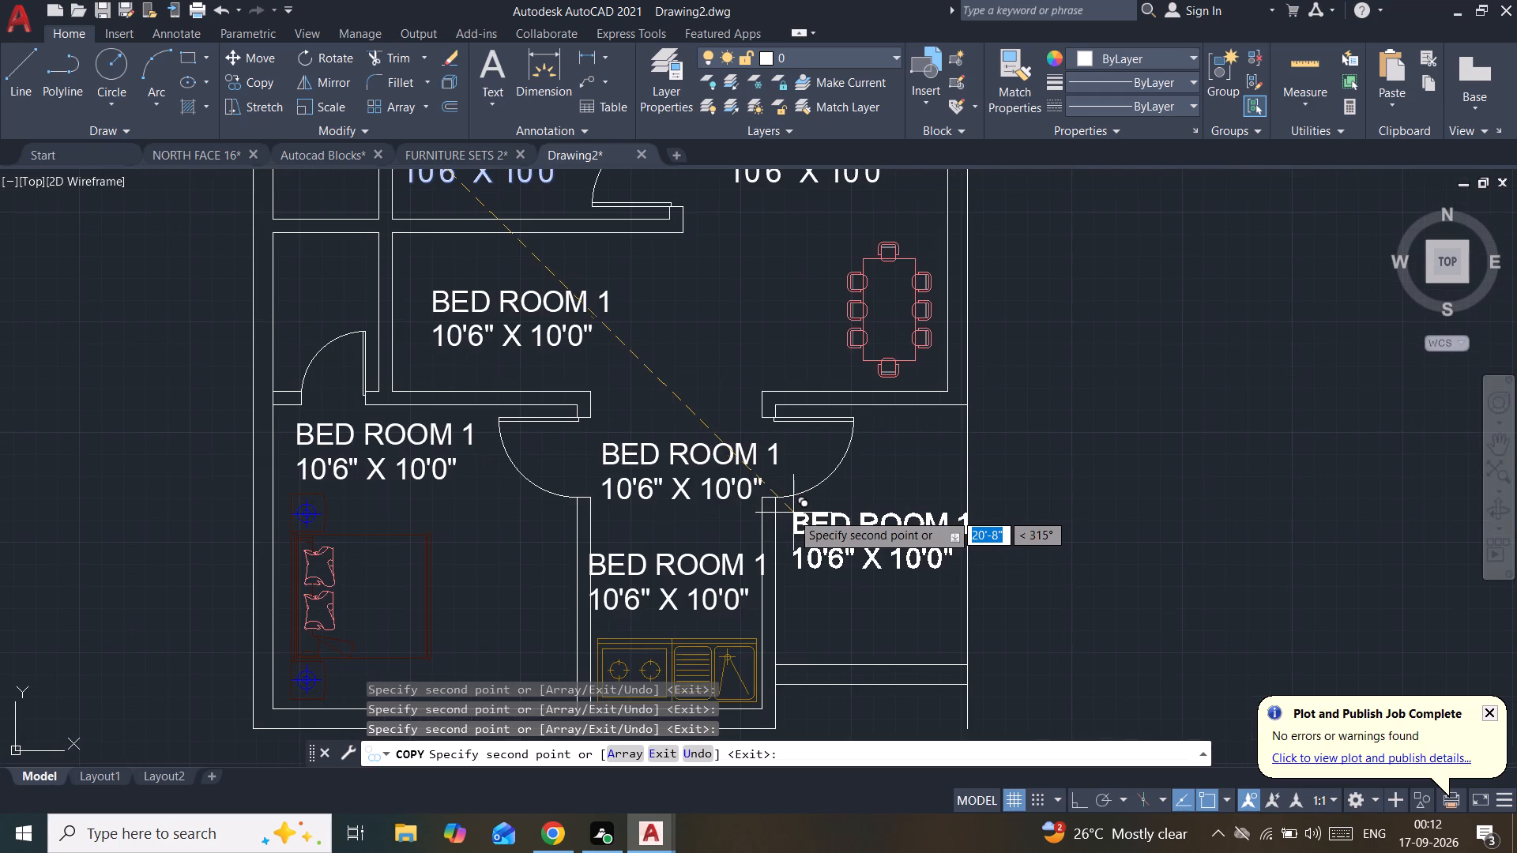
{"action": "left_click", "coordinate": [785, 510]}
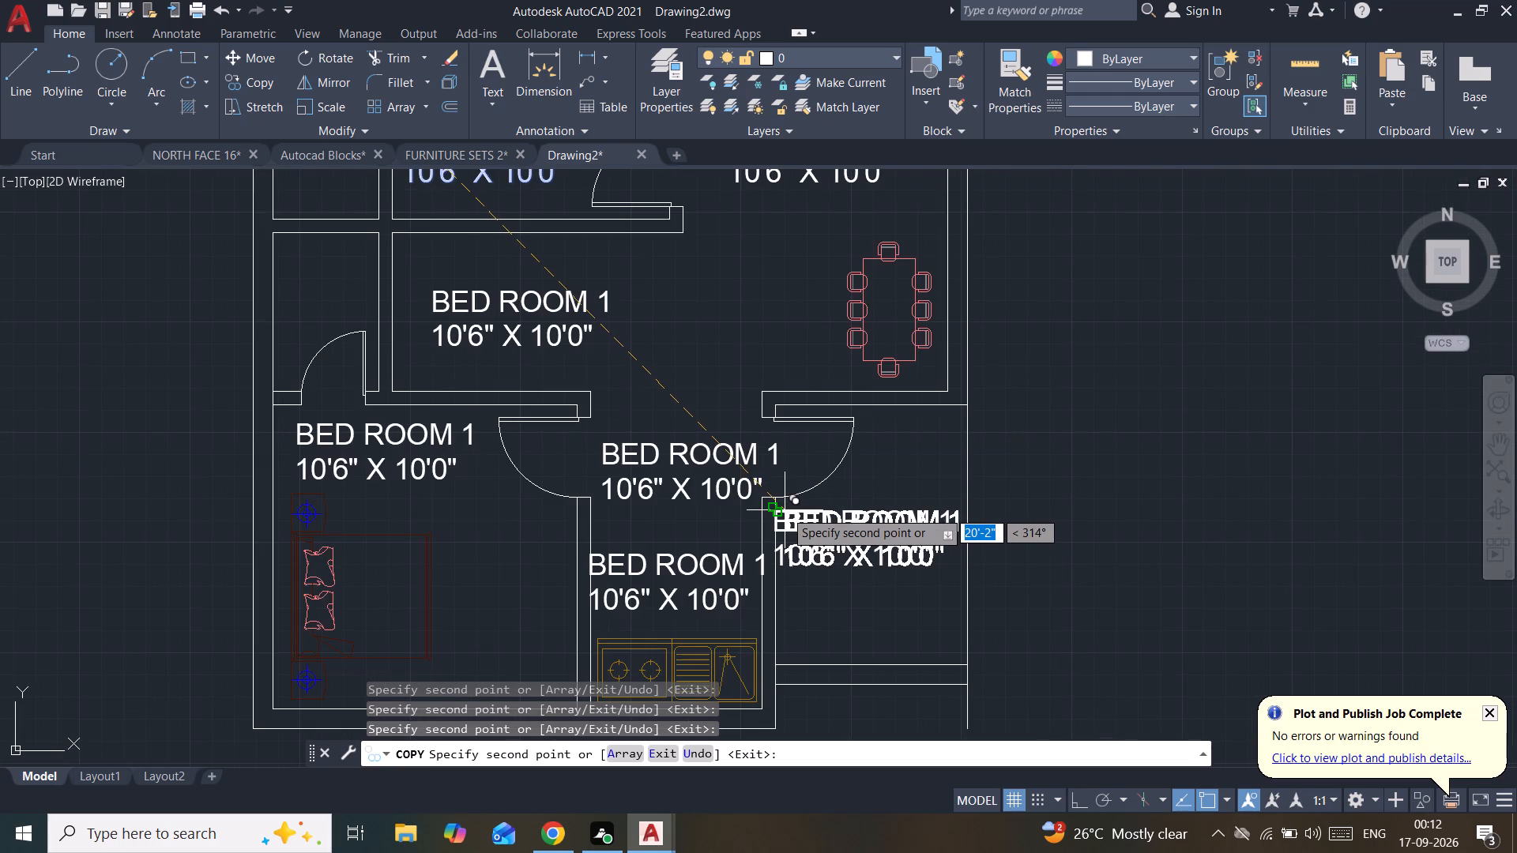
{"action": "key", "text": "Escape"}
Replace the copied label text in the living room with LIVING & DINNING, split over two lines after the ampersand.
{"action": "scroll", "coordinate": [793, 455], "scroll_direction": "down", "scroll_amount": 2}
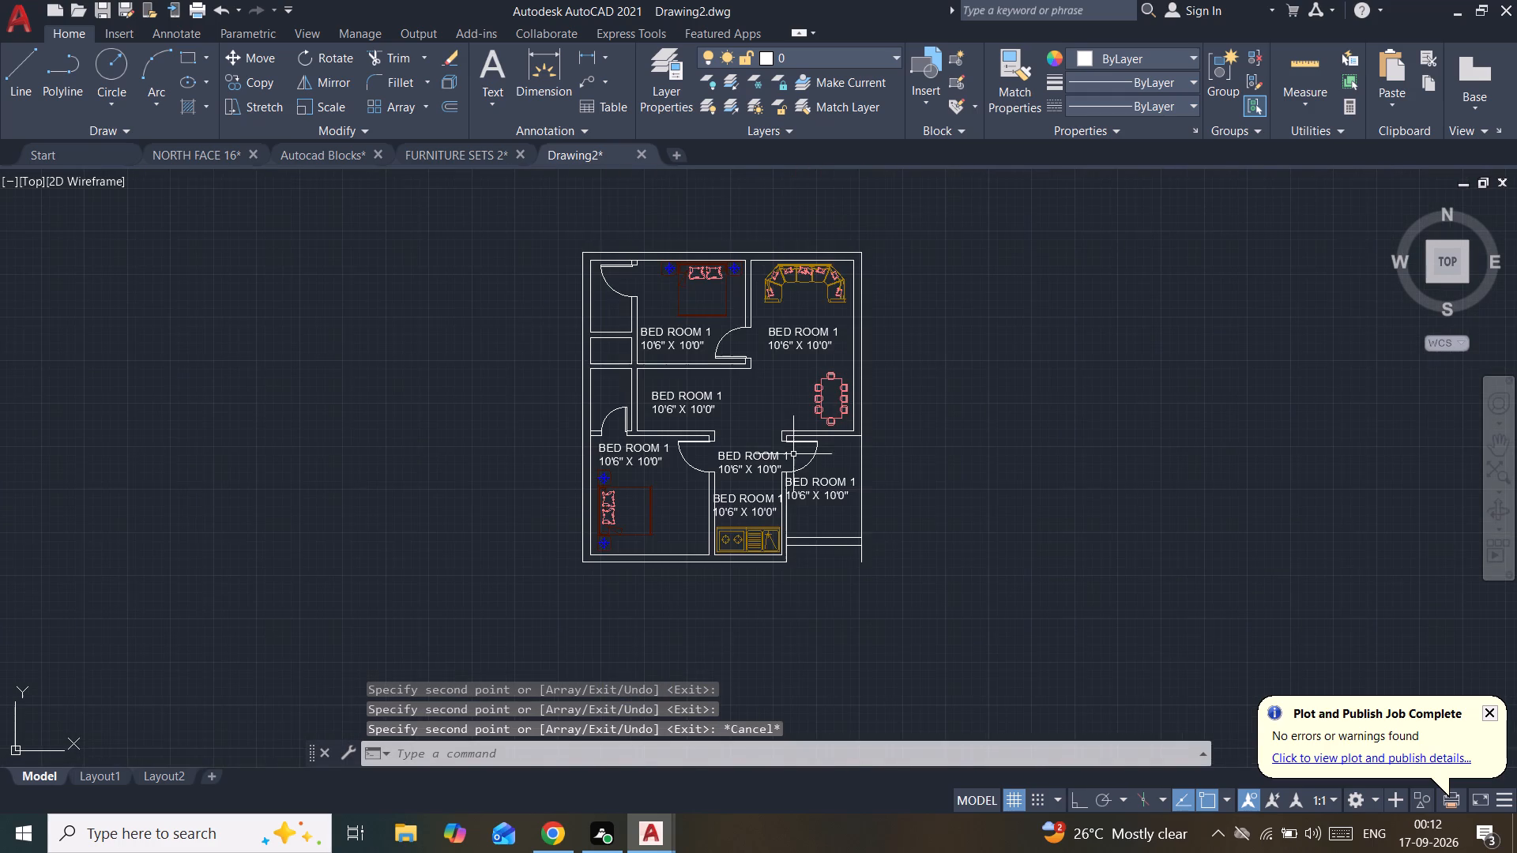
{"action": "middle_click_drag", "start_coordinate": [792, 452], "coordinate": [823, 514]}
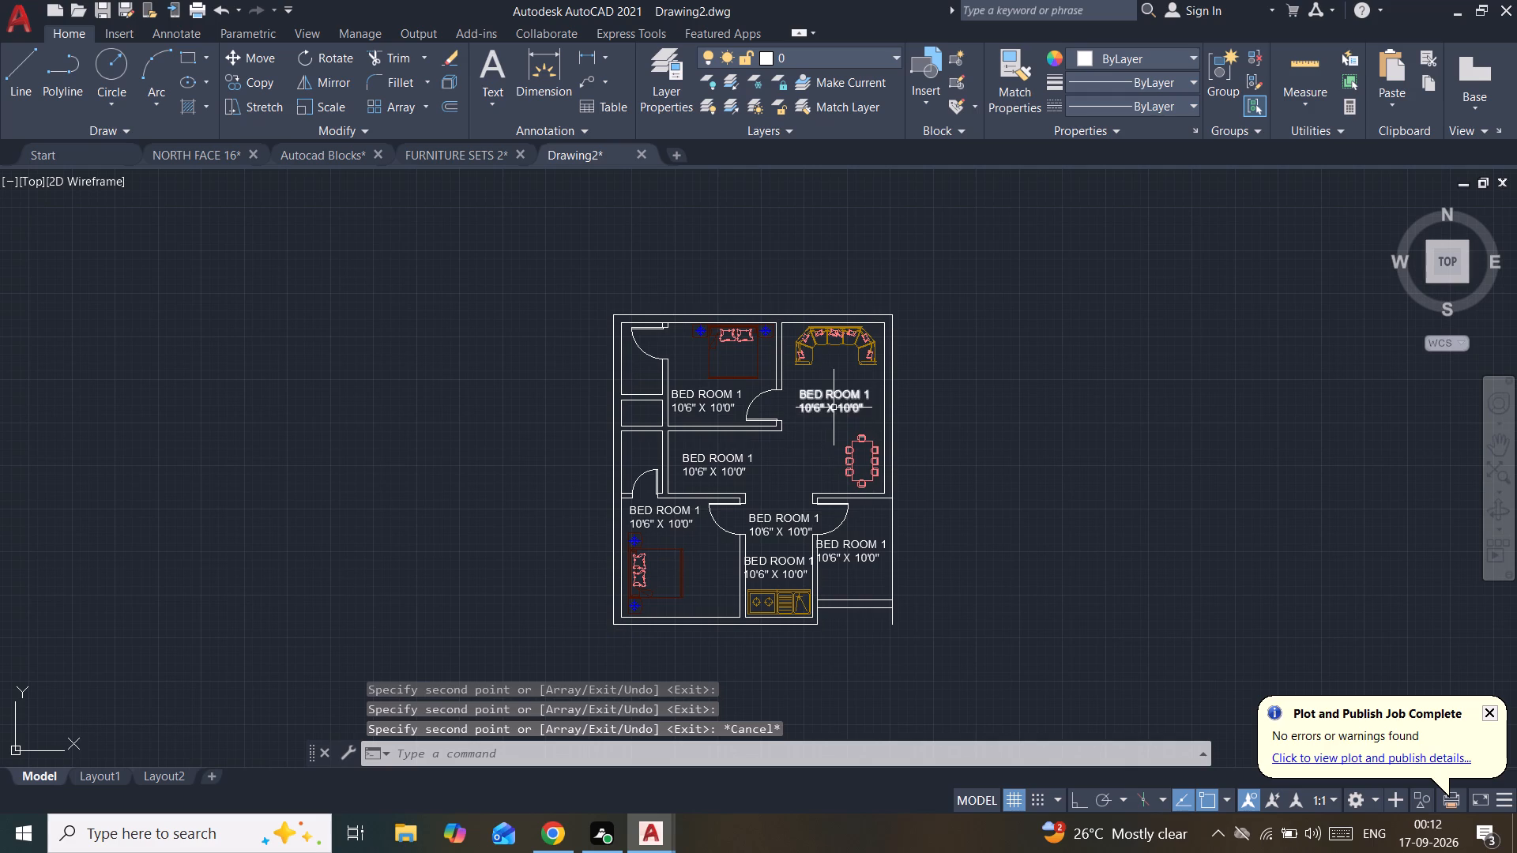
{"action": "double_click", "coordinate": [836, 406]}
{"action": "left_click", "coordinate": [871, 409]}
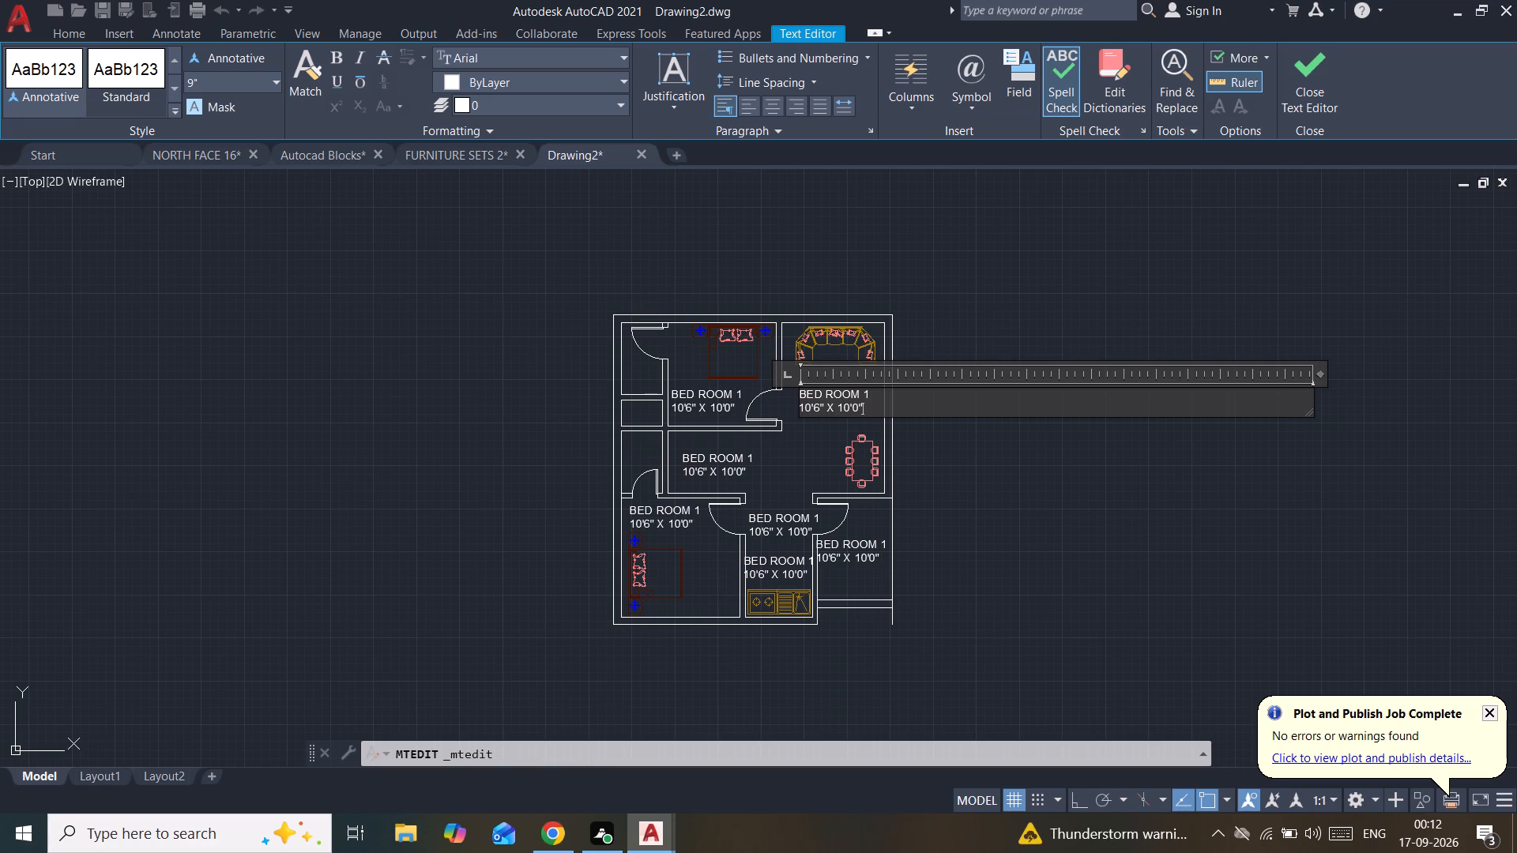
{"action": "key", "text": "BackSpace"}
{"action": "key", "text": "BackSpace"}
{"action": "key", "text": "BackSpace"}
{"action": "key", "text": "BackSpace"}
{"action": "key", "text": "BackSpace"}
{"action": "key", "text": "BackSpace"}
{"action": "key", "text": "BackSpace"}
{"action": "key", "text": "BackSpace"}
{"action": "key", "text": "BackSpace"}
{"action": "key", "text": "BackSpace"}
{"action": "key", "text": "BackSpace"}
{"action": "key", "text": "BackSpace"}
{"action": "key", "text": "BackSpace"}
{"action": "key", "text": "BackSpace"}
{"action": "key", "text": "BackSpace"}
{"action": "key", "text": "BackSpace"}
{"action": "key", "text": "BackSpace"}
{"action": "key", "text": "BackSpace"}
{"action": "key", "text": "BackSpace"}
{"action": "key", "text": "BackSpace"}
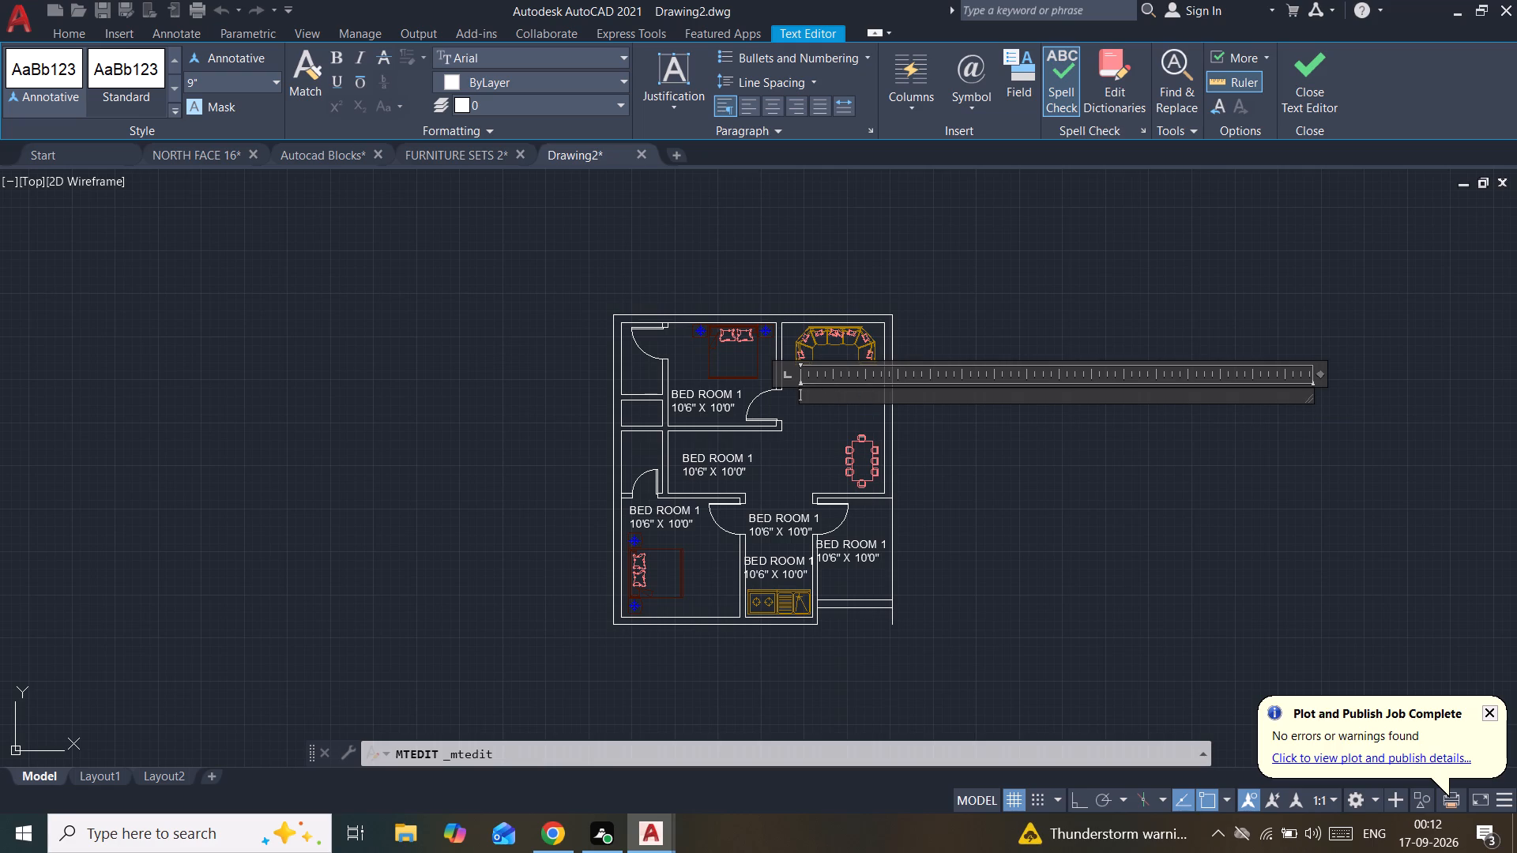
{"action": "type", "text": "LI"}
{"action": "type", "text": "VING"}
{"action": "key", "text": "space"}
{"action": "type", "text": "AN"}
{"action": "key", "text": "BackSpace"}
{"action": "key", "text": "BackSpace"}
{"action": "type", "text": "DI"}
{"action": "type", "text": "NN"}
{"action": "key", "text": "i"}
{"action": "key", "text": "n"}
{"action": "key", "text": "g"}
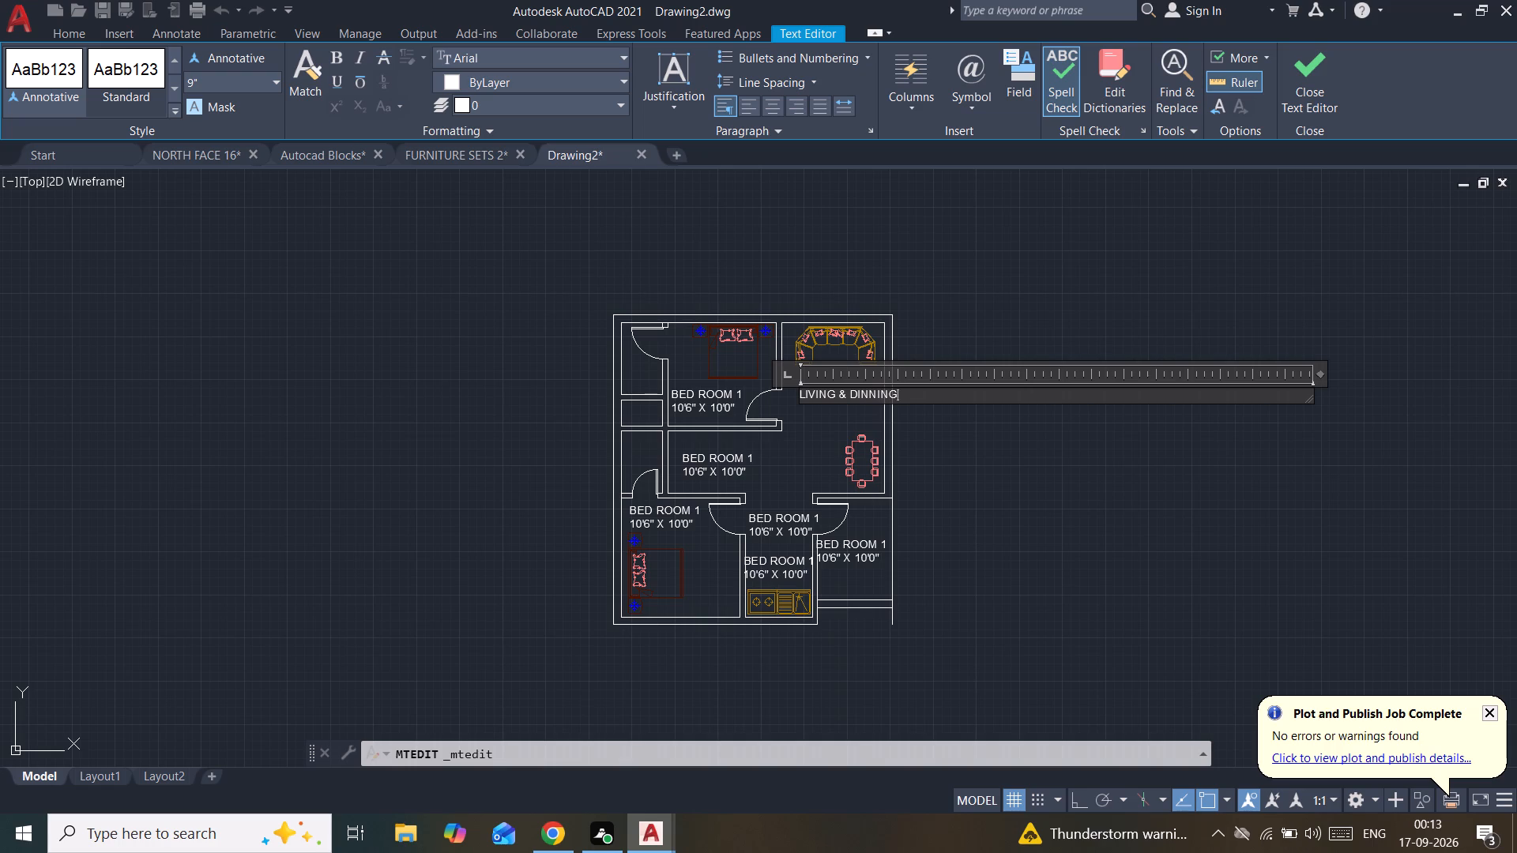
{"action": "left_click", "coordinate": [850, 389]}
{"action": "key", "text": "Return"}
Add a third line reading 10'0" X 16'5" to the LIVING & DINNING label.
{"action": "scroll", "coordinate": [848, 412], "scroll_direction": "up", "scroll_amount": 2}
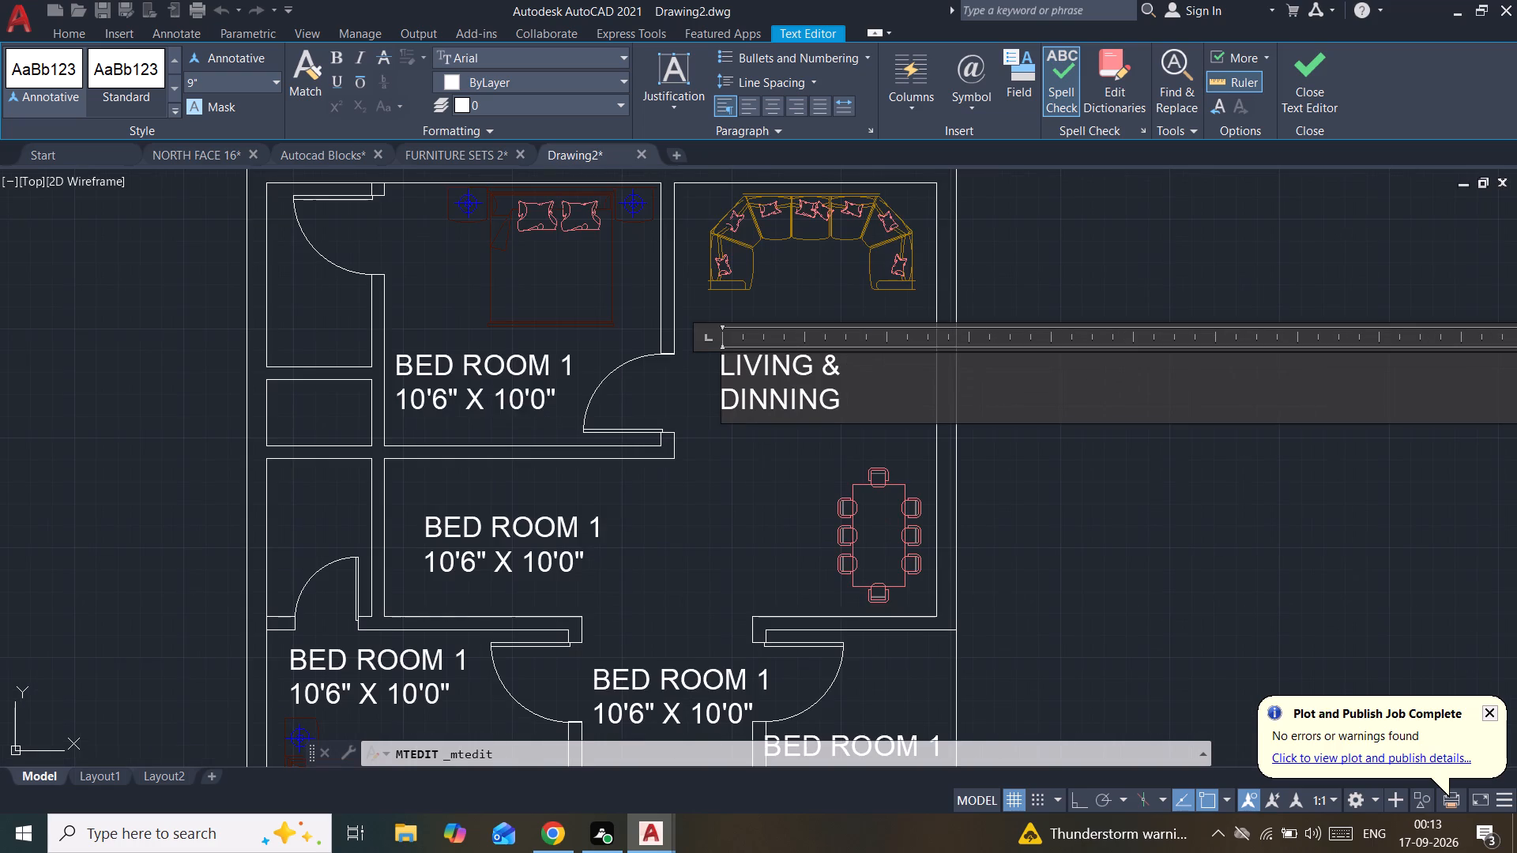
{"action": "left_click", "coordinate": [851, 407]}
{"action": "middle_click_drag", "start_coordinate": [851, 407], "coordinate": [883, 336]}
{"action": "scroll", "coordinate": [883, 336], "scroll_direction": "up", "scroll_amount": 1}
{"action": "key", "text": "Return"}
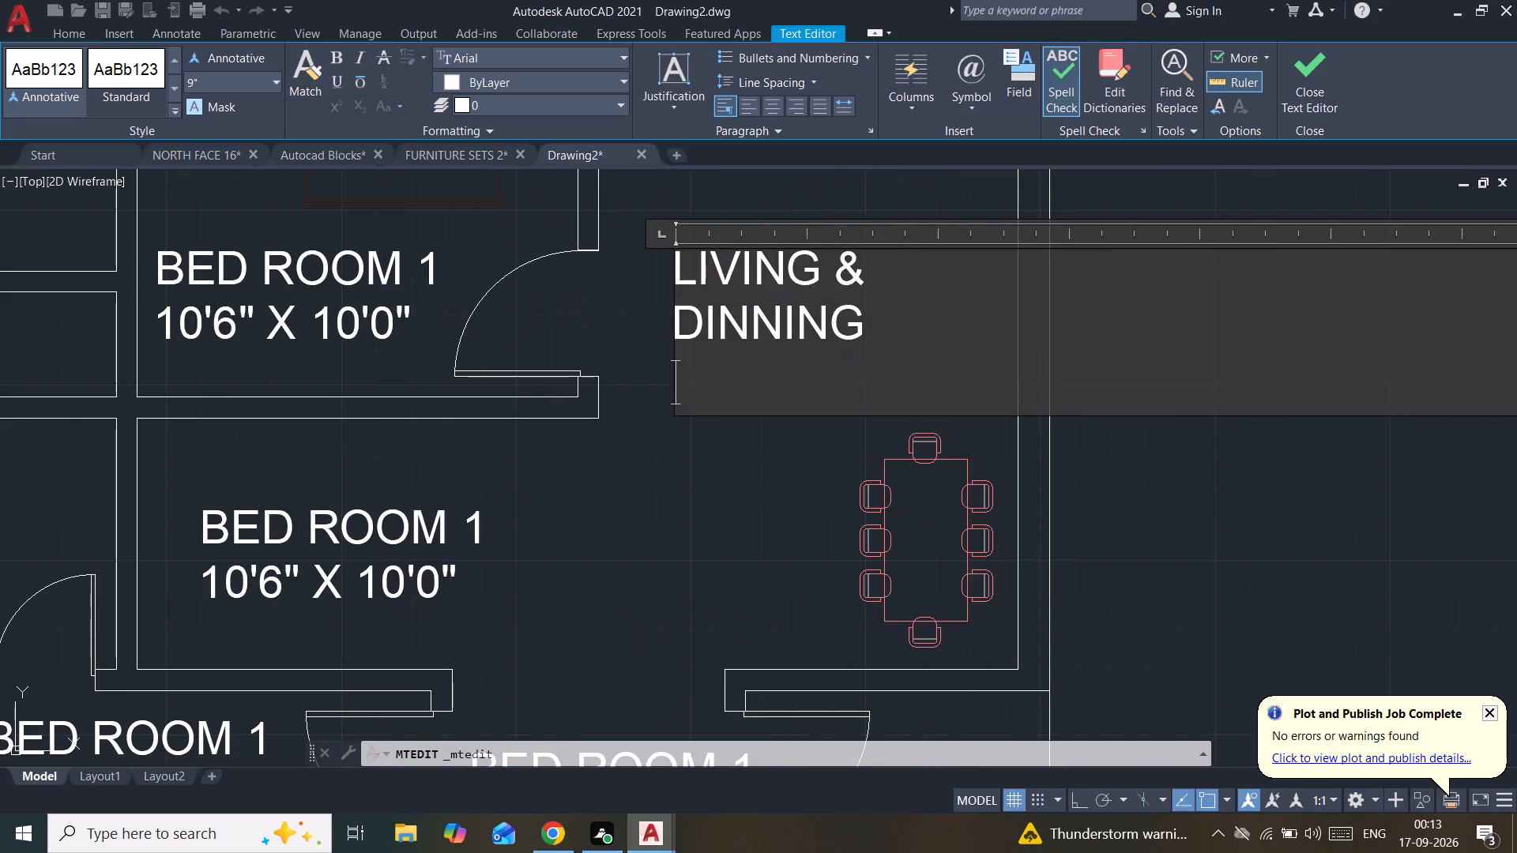
{"action": "type", "text": "10')"}
{"action": "key", "text": "BackSpace"}
{"action": "type", "text": "0\" X"}
{"action": "key", "text": "space"}
{"action": "type", "text": "16'"}
{"action": "type", "text": "5\""}
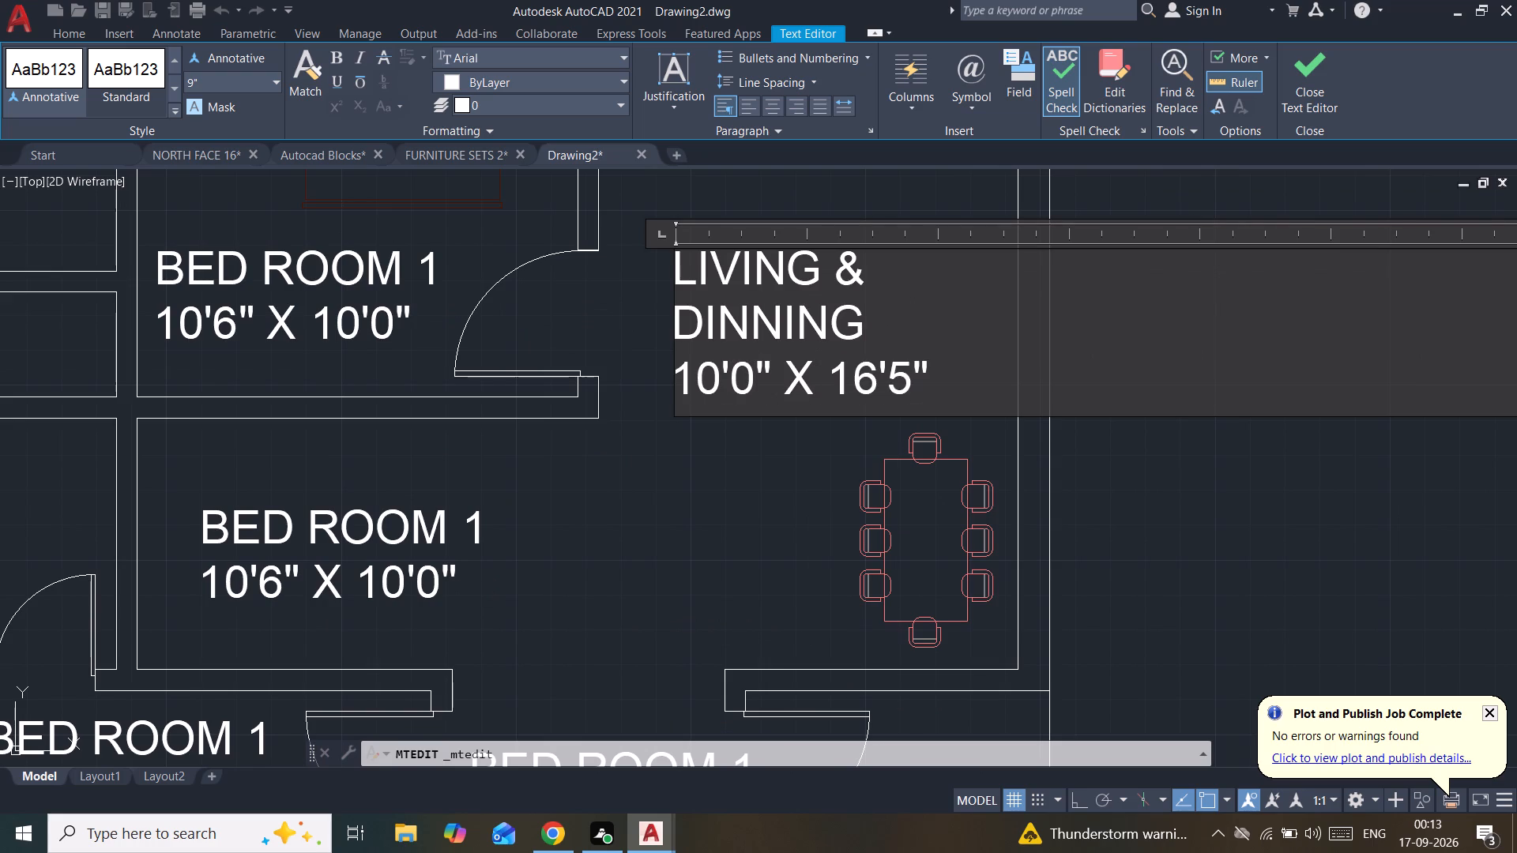
{"action": "left_click", "coordinate": [1180, 473]}
Scale down the LIVING & DINNING label freehand from its upper-left corner.
{"action": "scroll", "coordinate": [1136, 425], "scroll_direction": "down", "scroll_amount": 2}
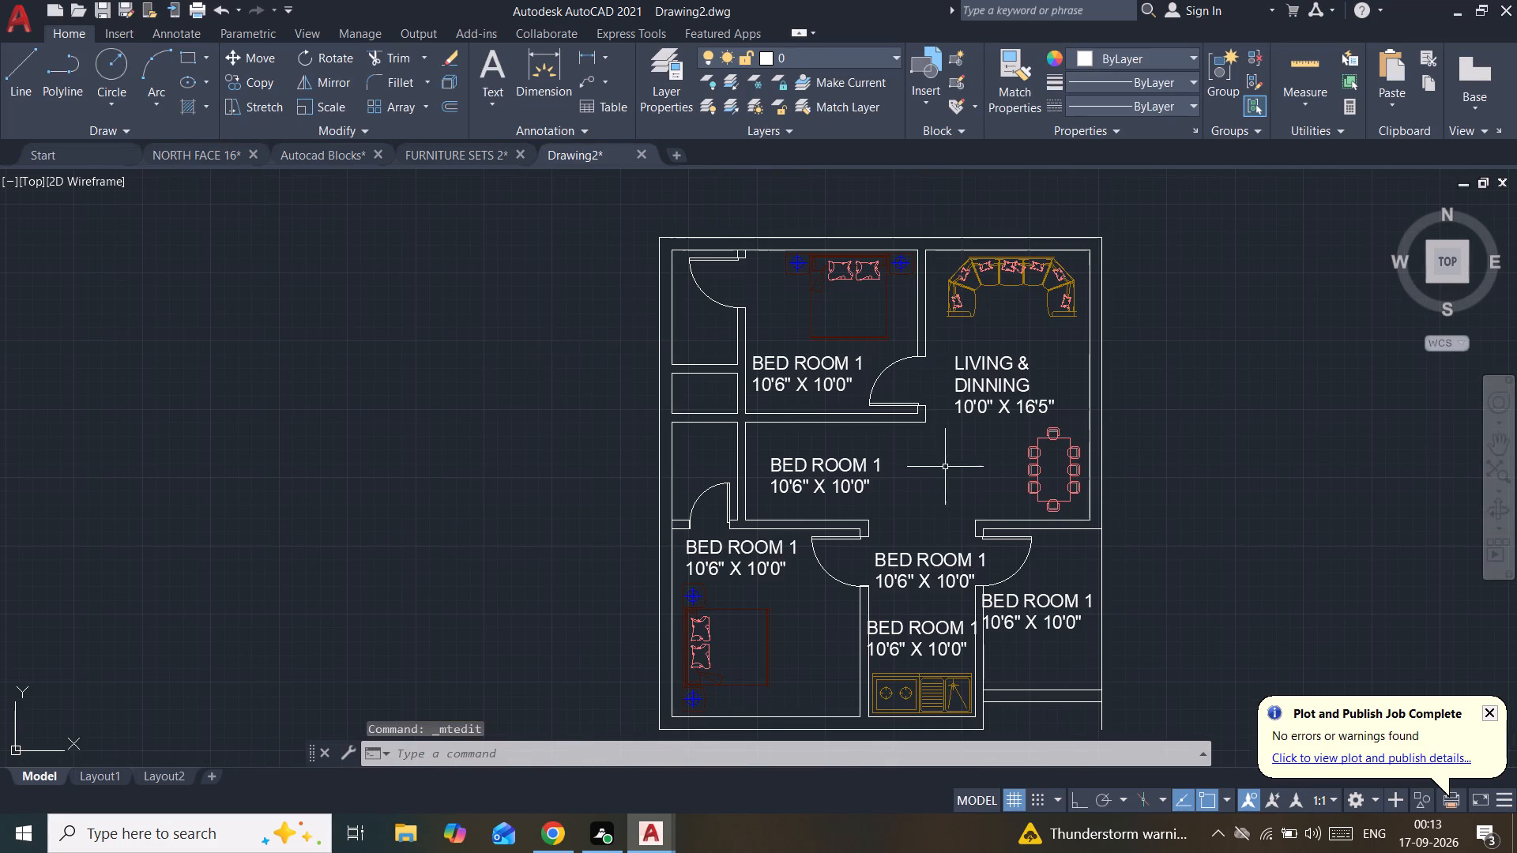
{"action": "left_click", "coordinate": [998, 403]}
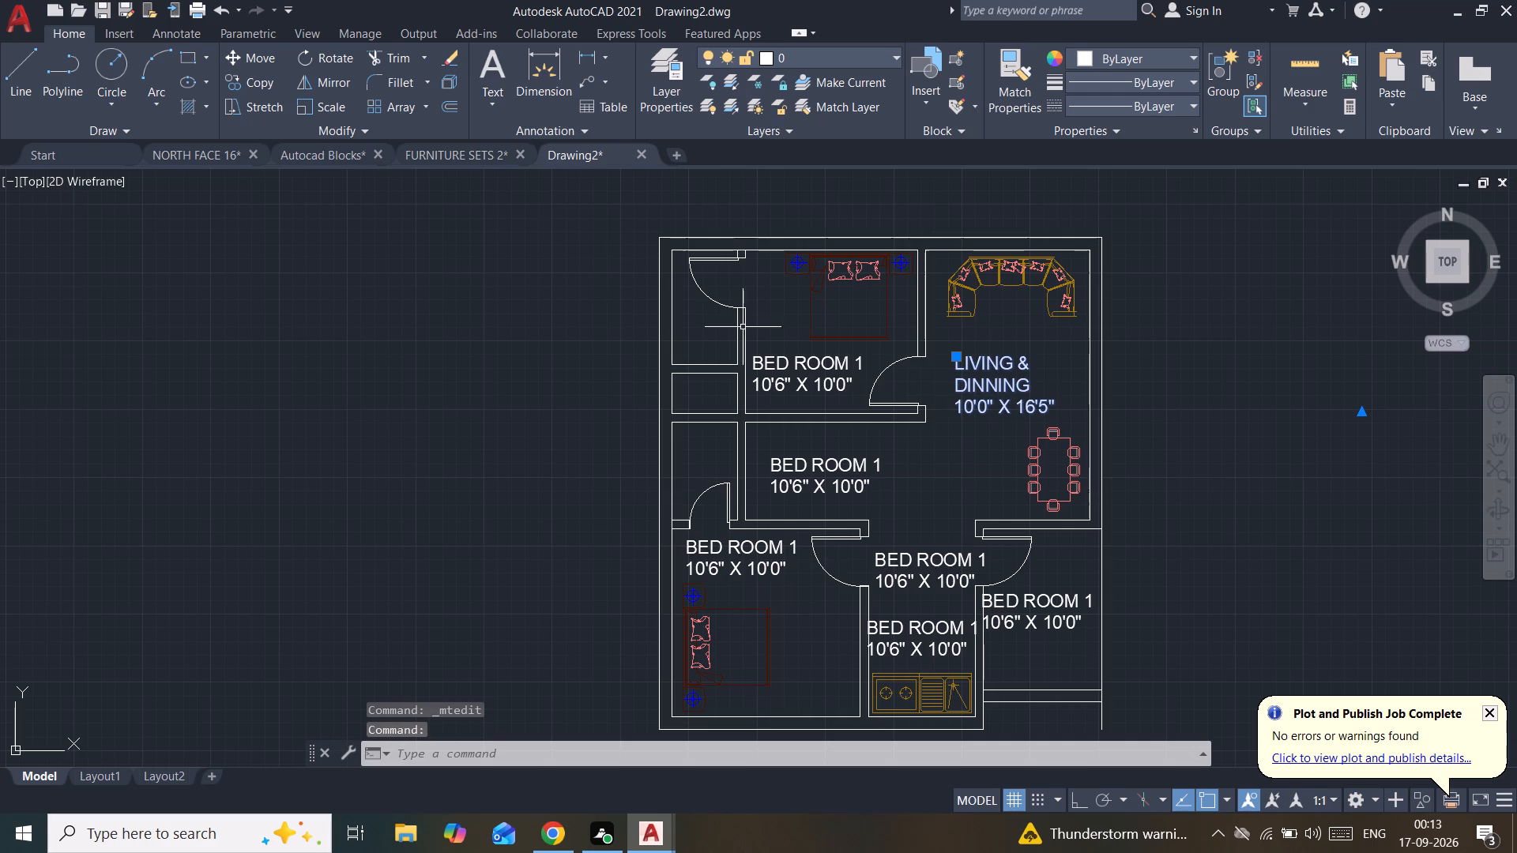
{"action": "left_click", "coordinate": [331, 111]}
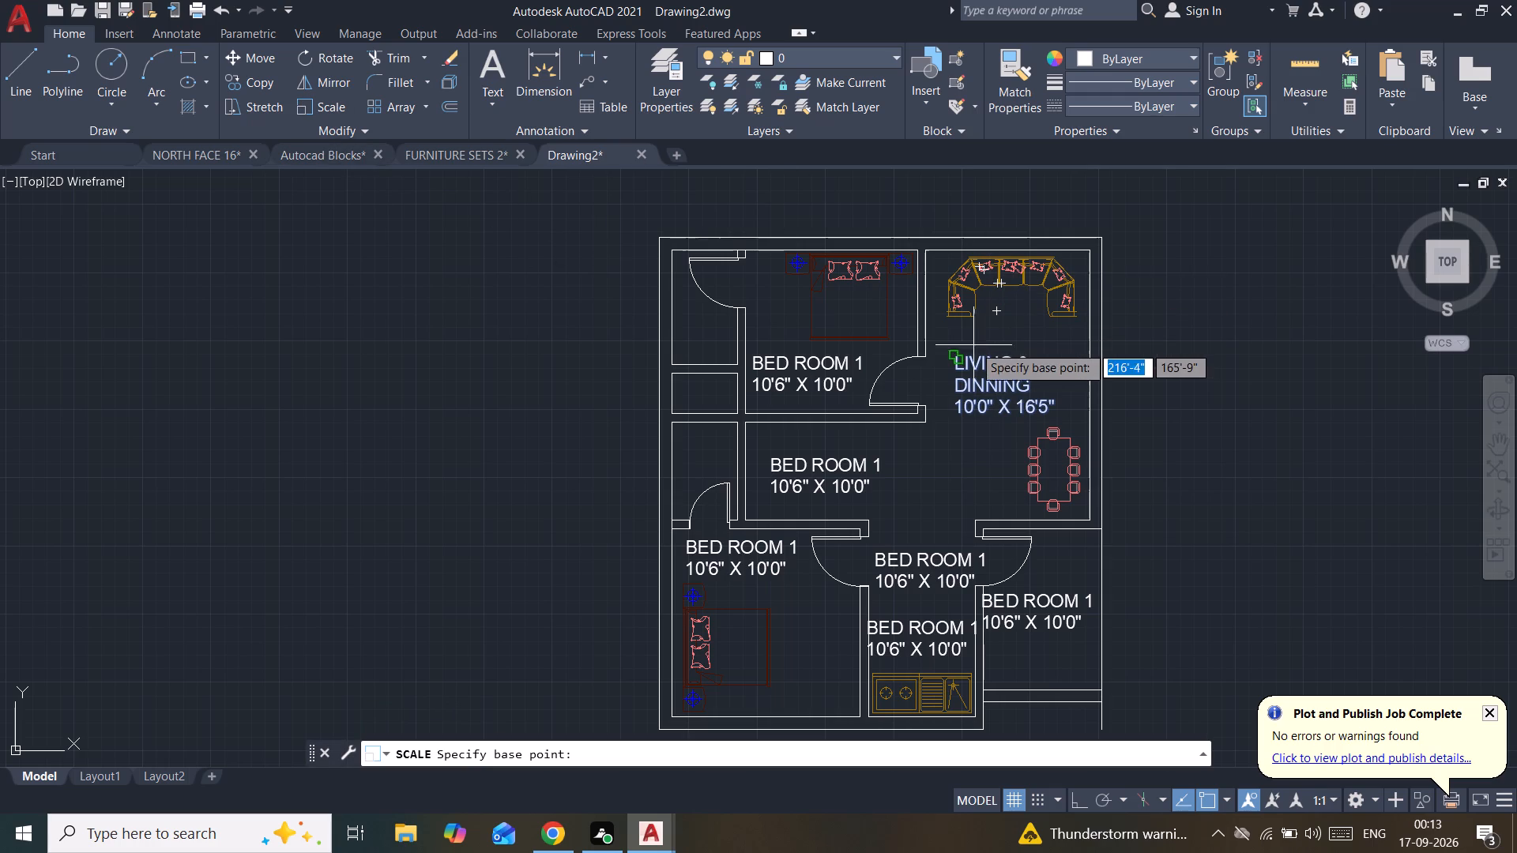
{"action": "left_click", "coordinate": [957, 363]}
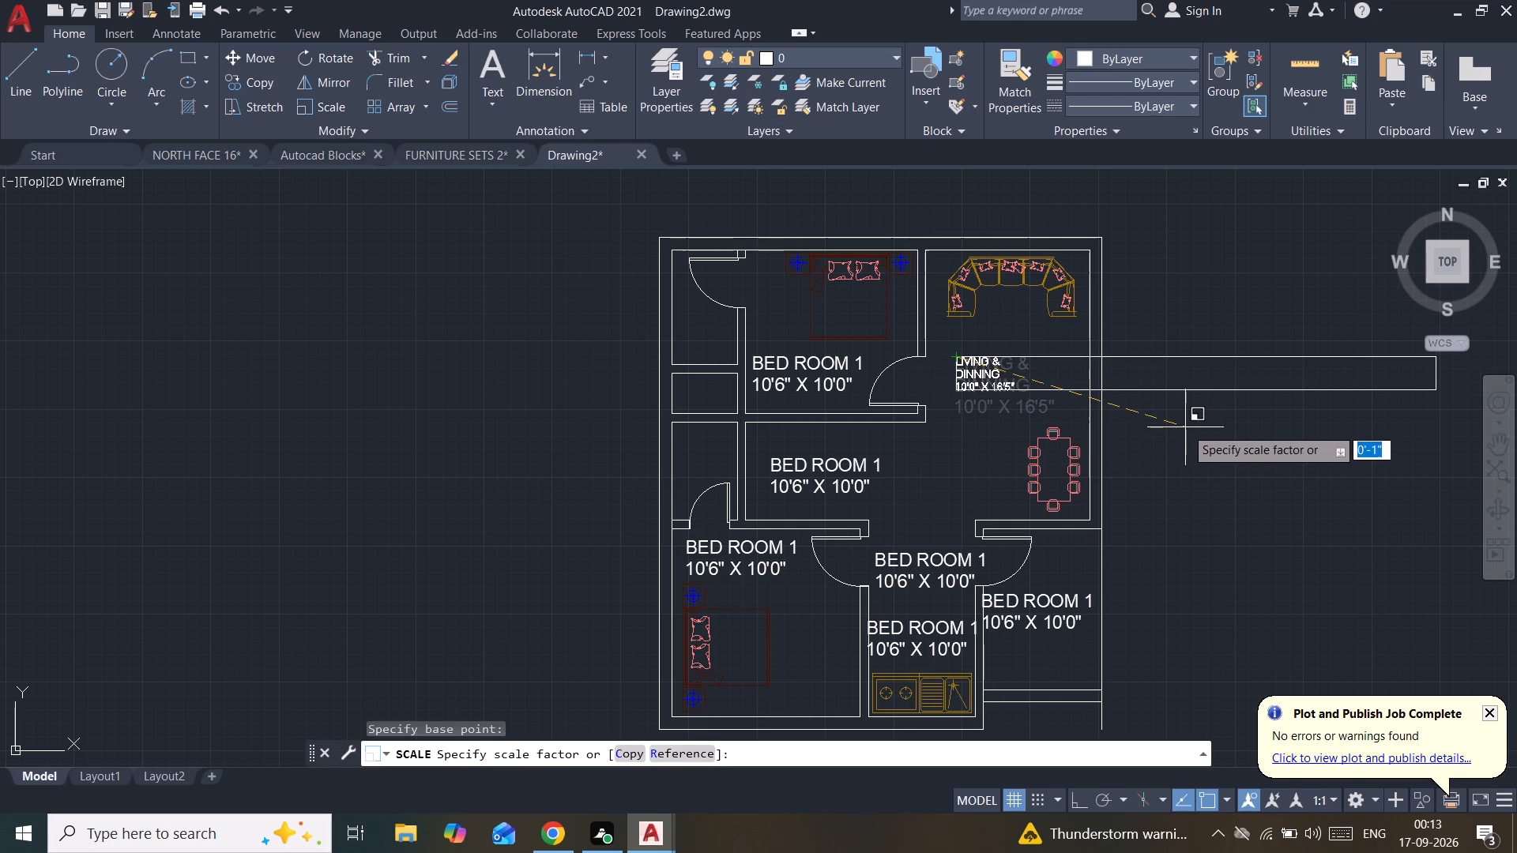
{"action": "left_click", "coordinate": [1185, 427]}
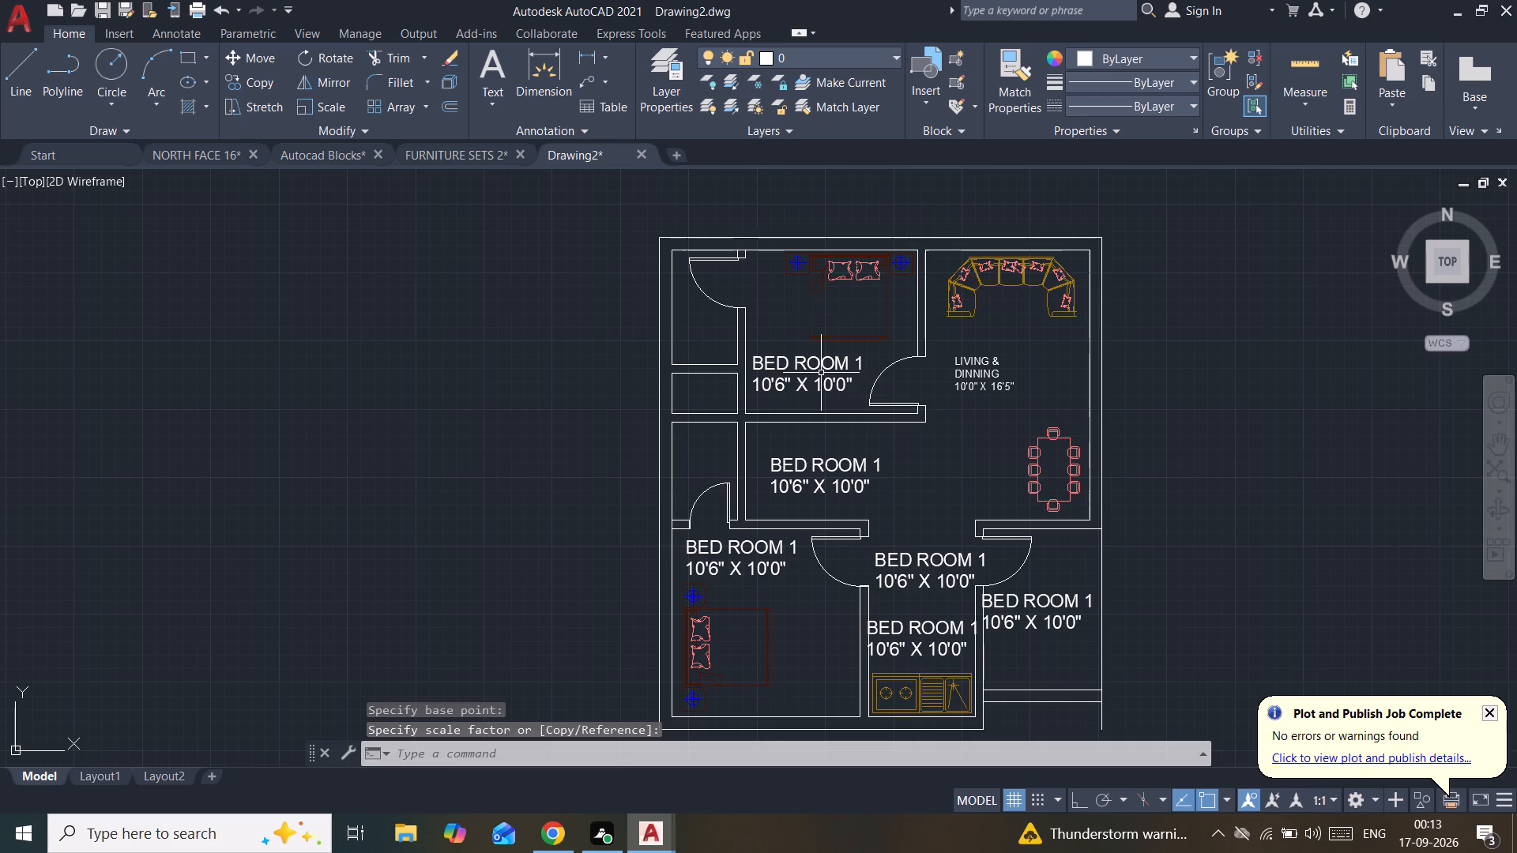
Scale down the BED ROOM 1 label in the upper bedroom freehand from its upper-left corner.
{"action": "left_click", "coordinate": [820, 372]}
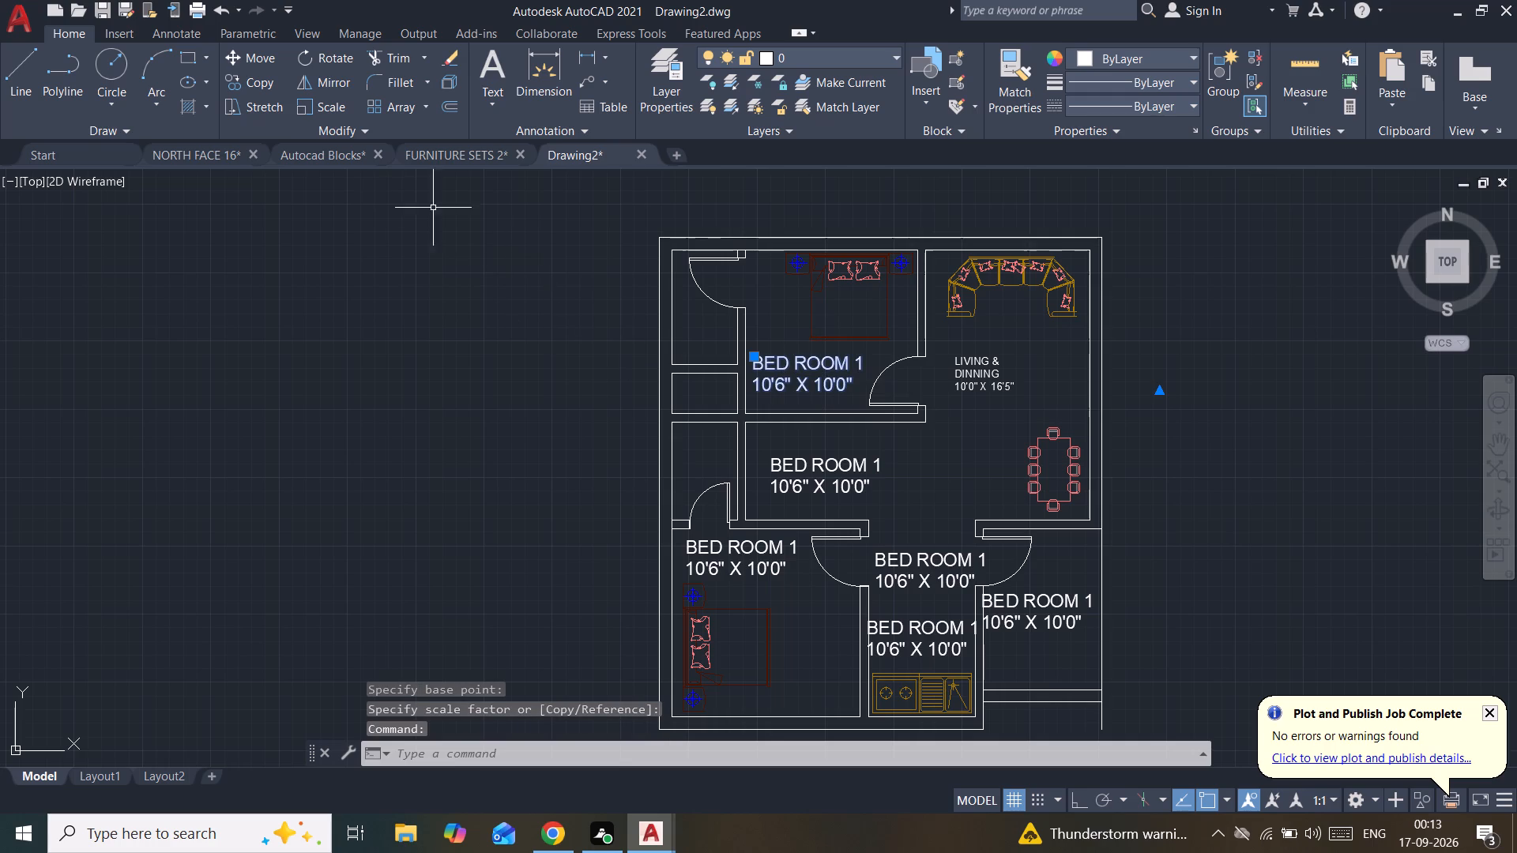
{"action": "left_click", "coordinate": [325, 107]}
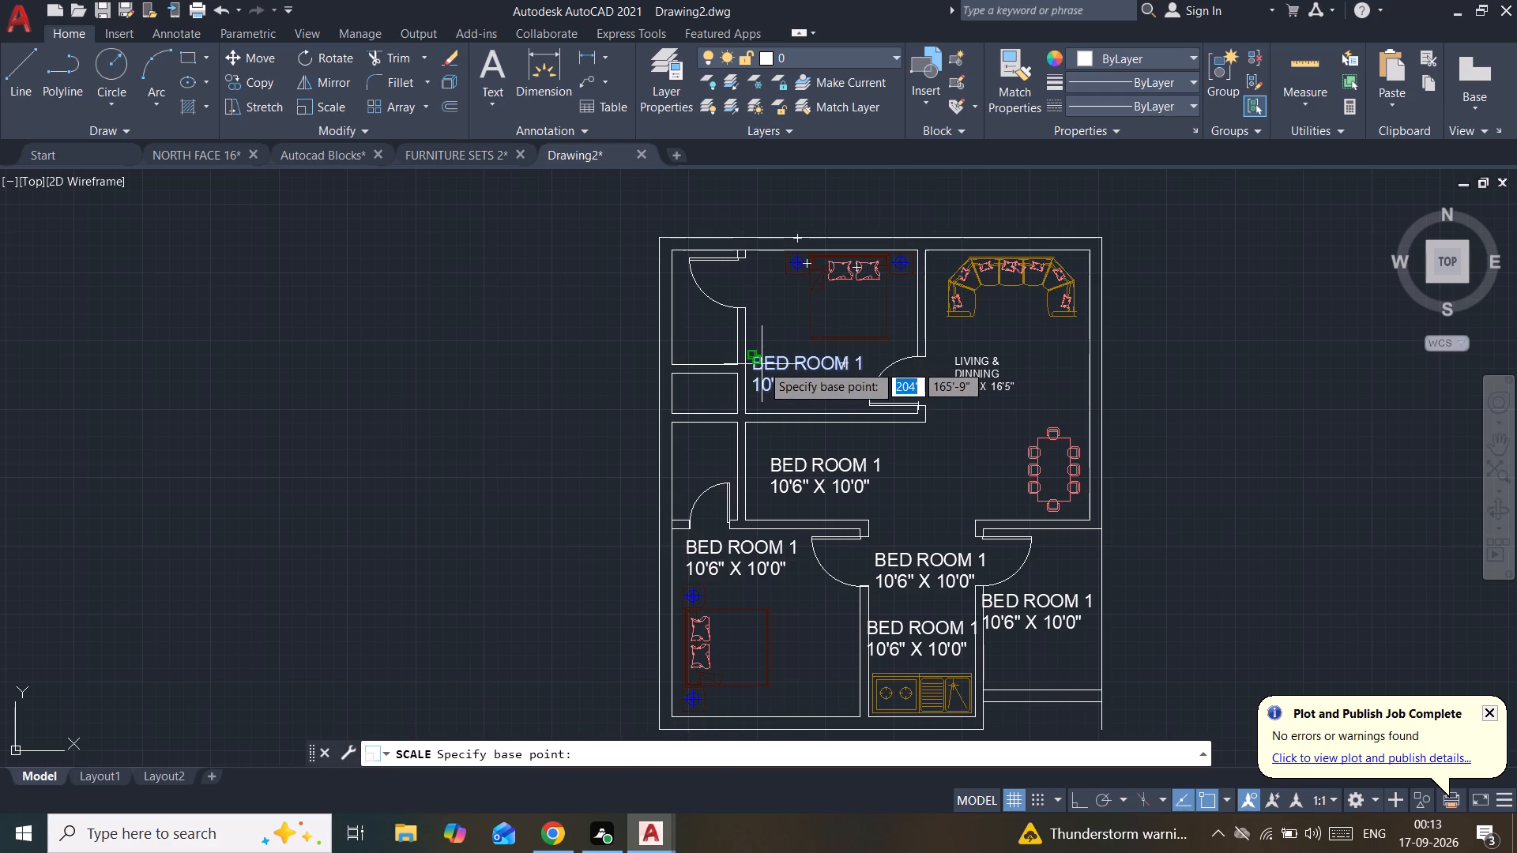
{"action": "left_click", "coordinate": [758, 360]}
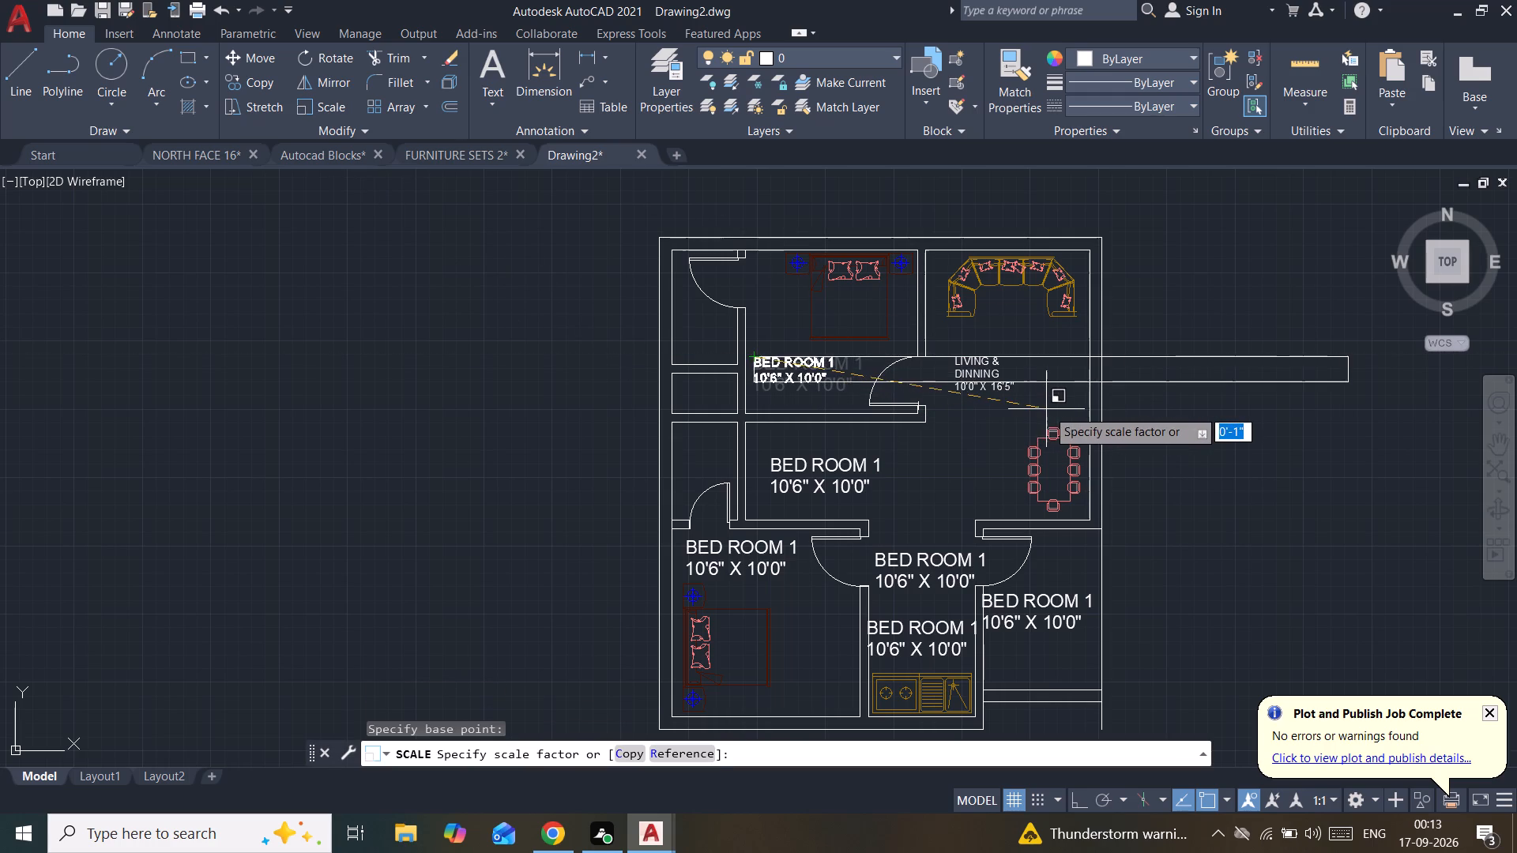
{"action": "left_click", "coordinate": [1048, 409]}
Replace the copied label text in the space below the upper bedroom with STAIRS.
{"action": "middle_click_drag", "start_coordinate": [986, 461], "coordinate": [943, 378]}
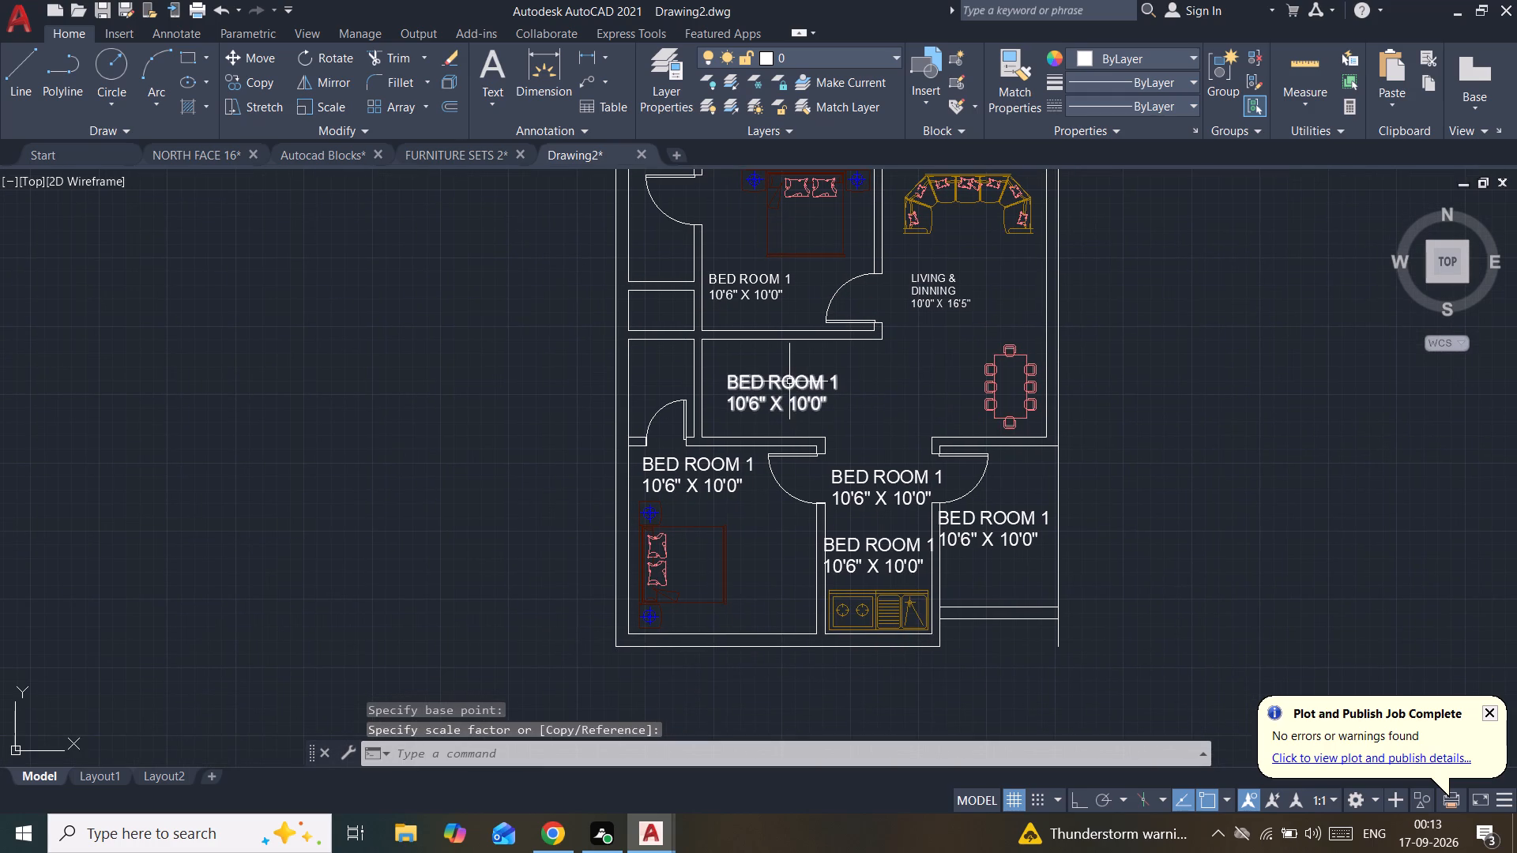
{"action": "left_click", "coordinate": [789, 381]}
{"action": "double_click", "coordinate": [793, 381]}
{"action": "left_click", "coordinate": [865, 410]}
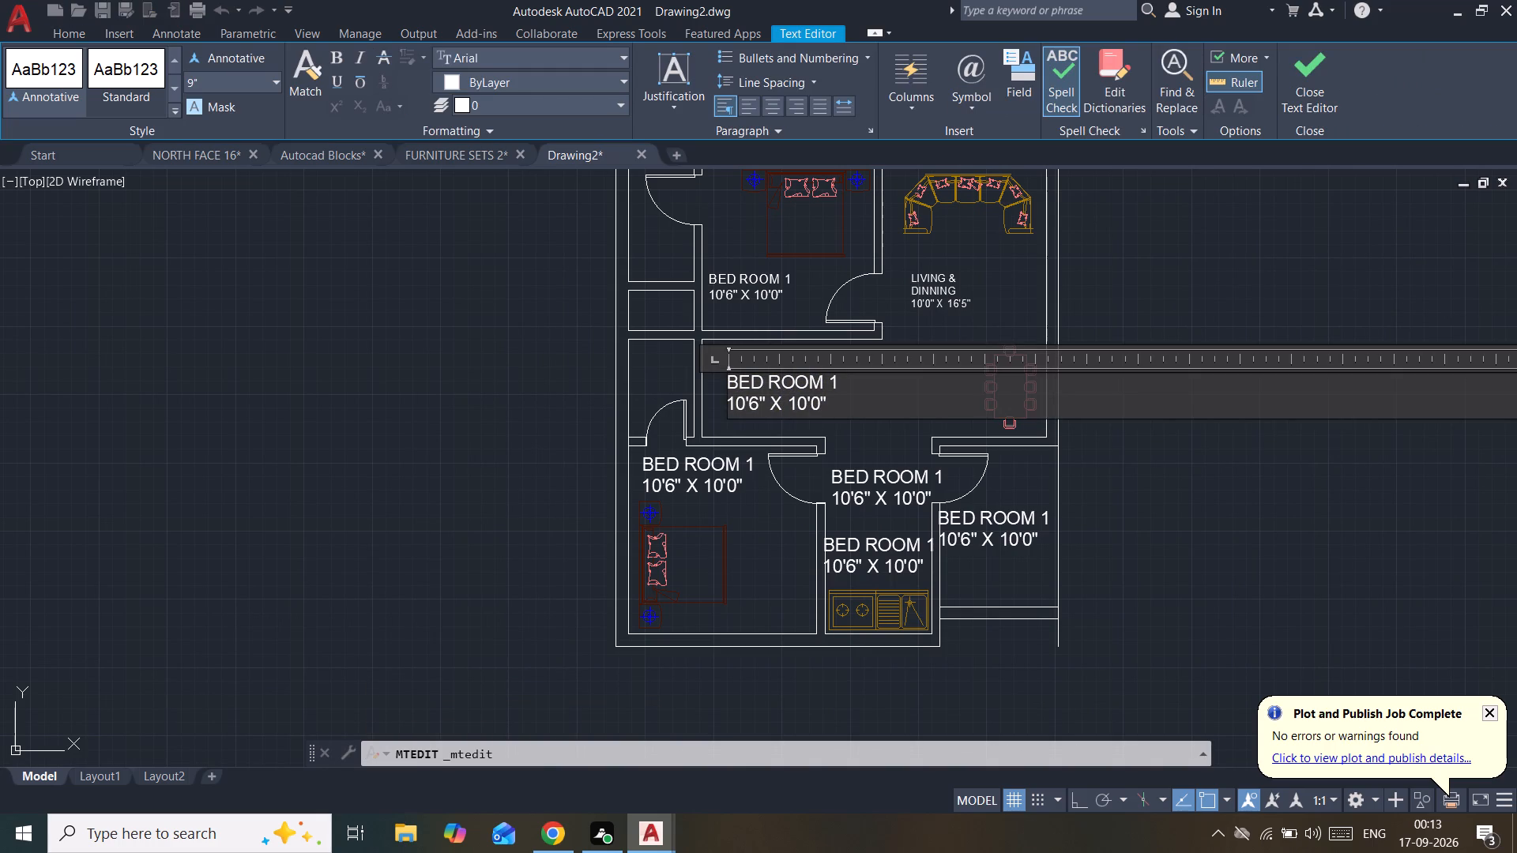
{"action": "key", "text": "BackSpace"}
{"action": "key", "text": "BackSpace"}
{"action": "key", "text": "BackSpace"}
{"action": "key", "text": "BackSpace"}
{"action": "key", "text": "BackSpace"}
{"action": "key", "text": "BackSpace"}
{"action": "key", "text": "BackSpace"}
{"action": "key", "text": "BackSpace"}
{"action": "key", "text": "BackSpace"}
{"action": "key", "text": "BackSpace"}
{"action": "key", "text": "BackSpace"}
{"action": "key", "text": "BackSpace"}
{"action": "key", "text": "BackSpace"}
{"action": "key", "text": "BackSpace"}
{"action": "key", "text": "BackSpace"}
{"action": "key", "text": "BackSpace"}
{"action": "key", "text": "BackSpace"}
{"action": "key", "text": "BackSpace"}
{"action": "key", "text": "BackSpace"}
{"action": "key", "text": "BackSpace"}
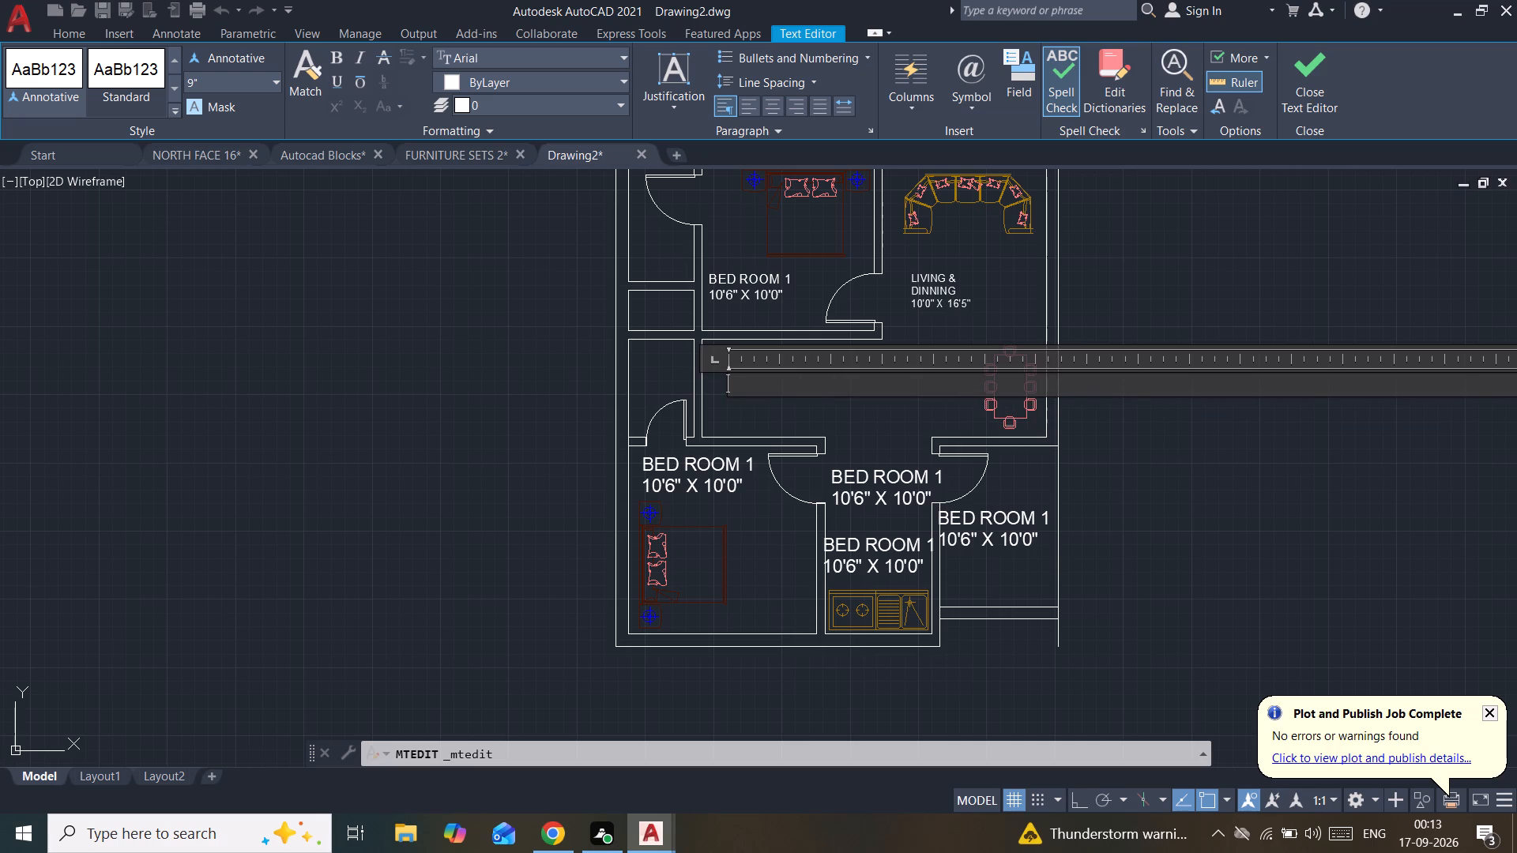
{"action": "type", "text": "STAO"}
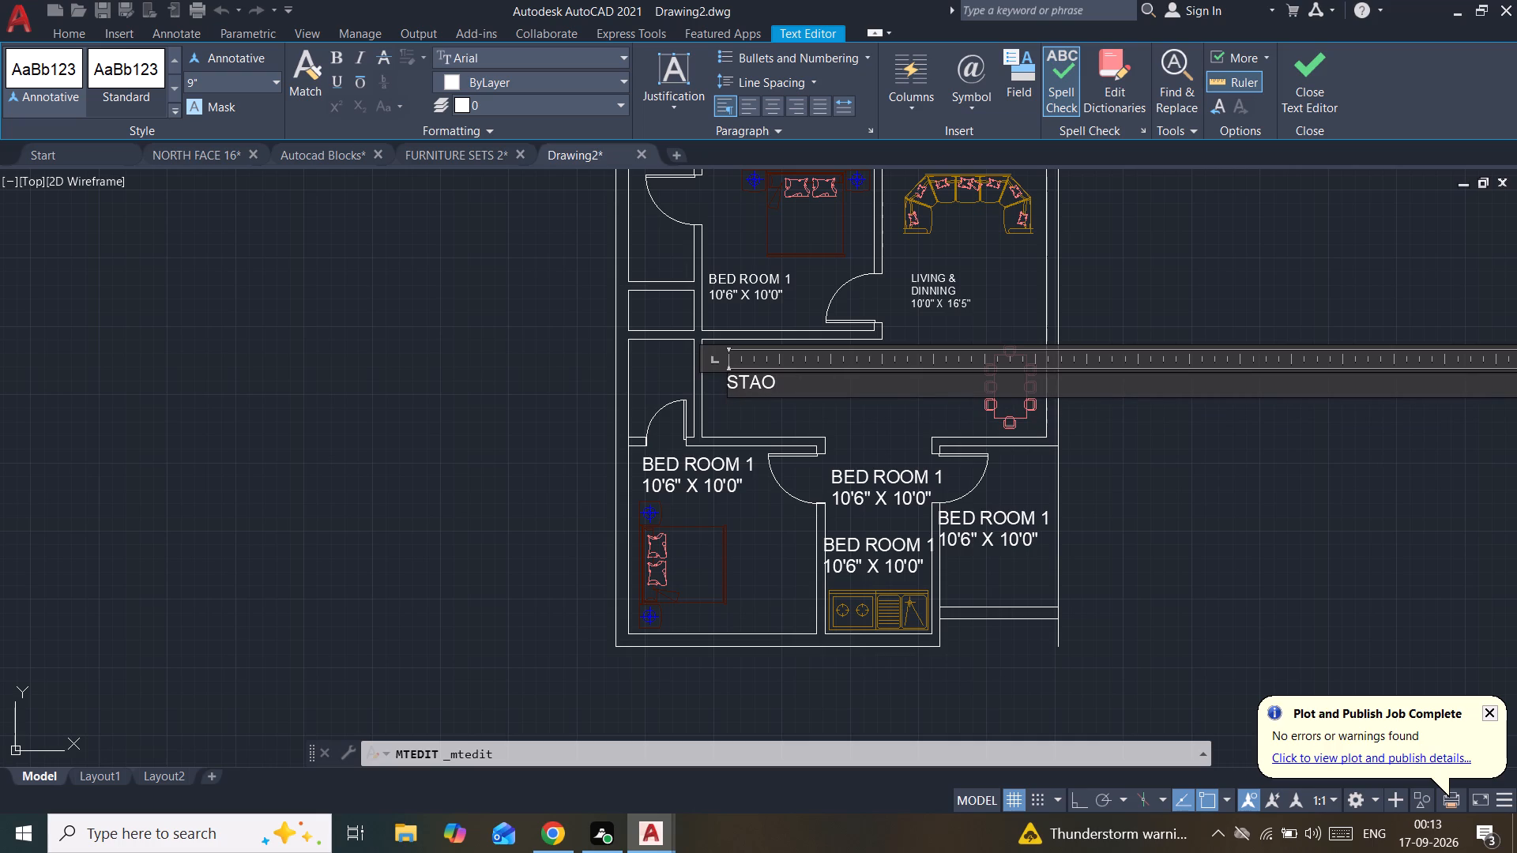
{"action": "key", "text": "BackSpace"}
{"action": "key", "text": "u"}
{"action": "key", "text": "BackSpace"}
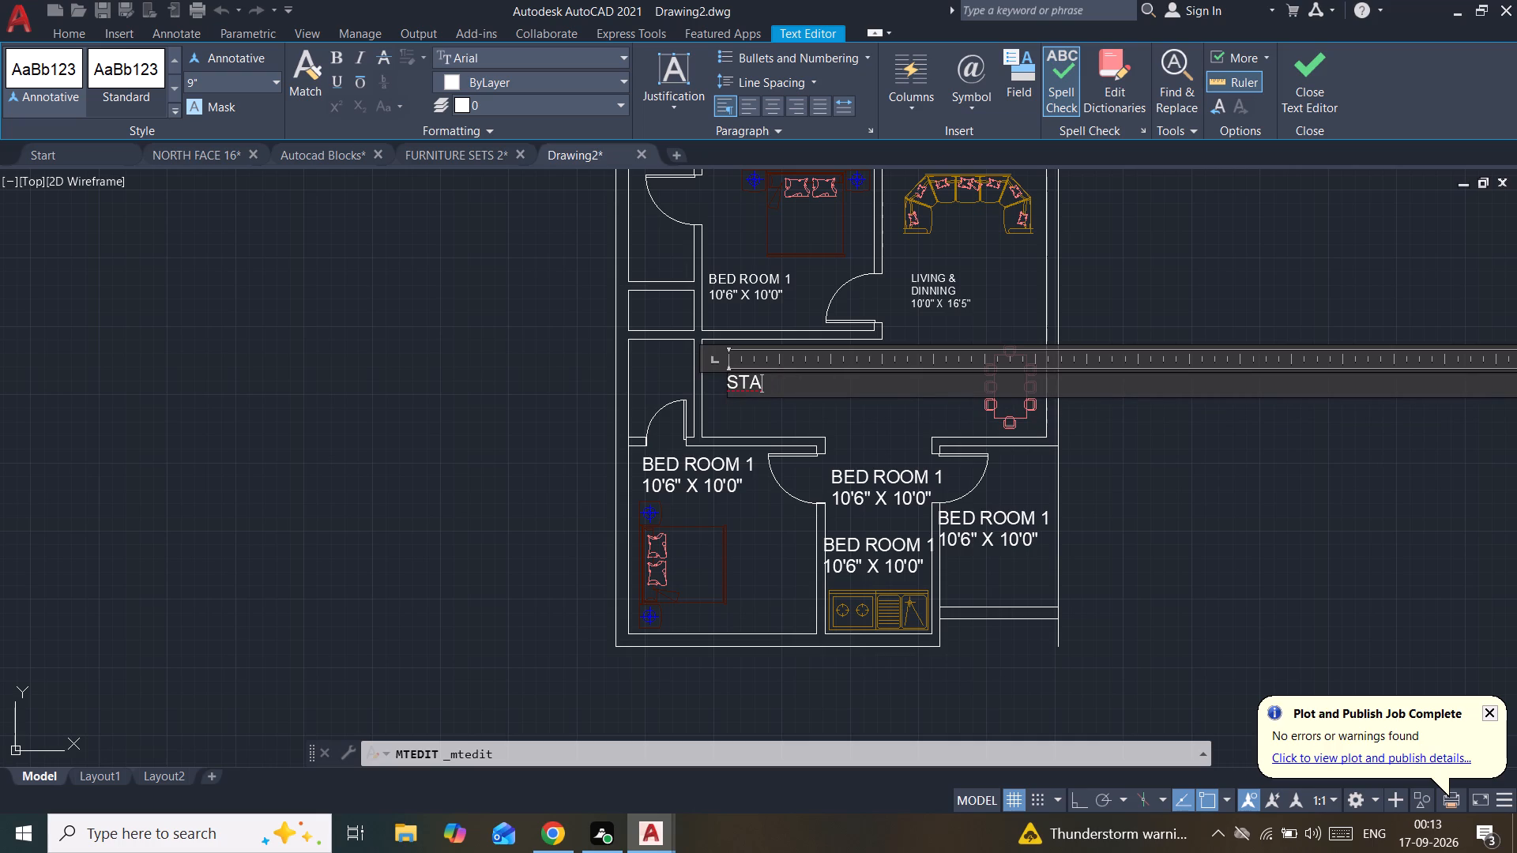
{"action": "type", "text": "IRS"}
{"action": "left_click", "coordinate": [883, 423]}
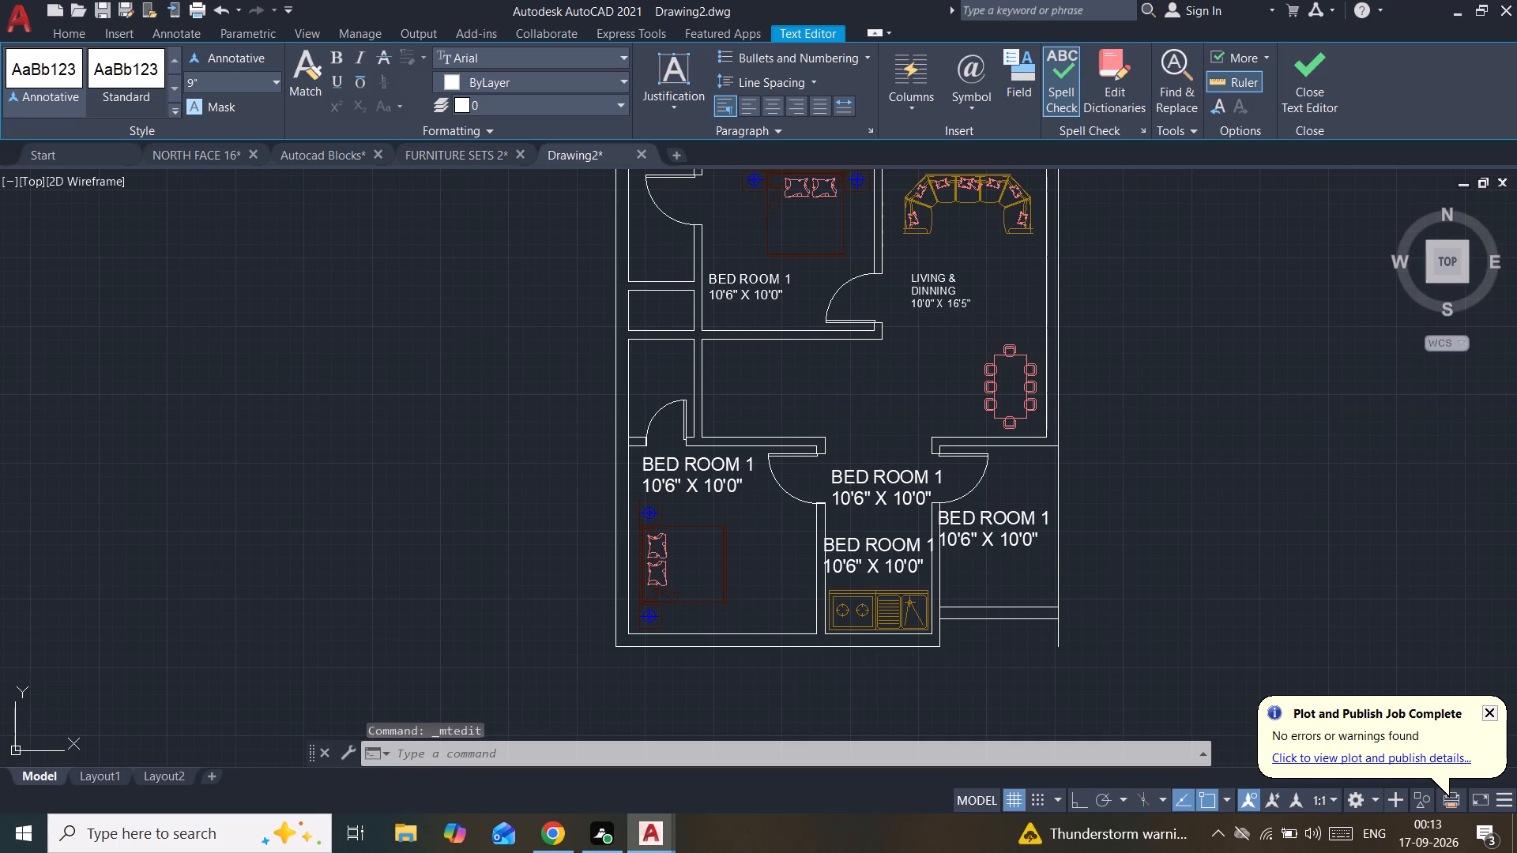
Replace the copied label in the passage with FOYER and a second line reading 8'6" X 7'0".
{"action": "double_click", "coordinate": [900, 473]}
{"action": "left_click", "coordinate": [957, 488]}
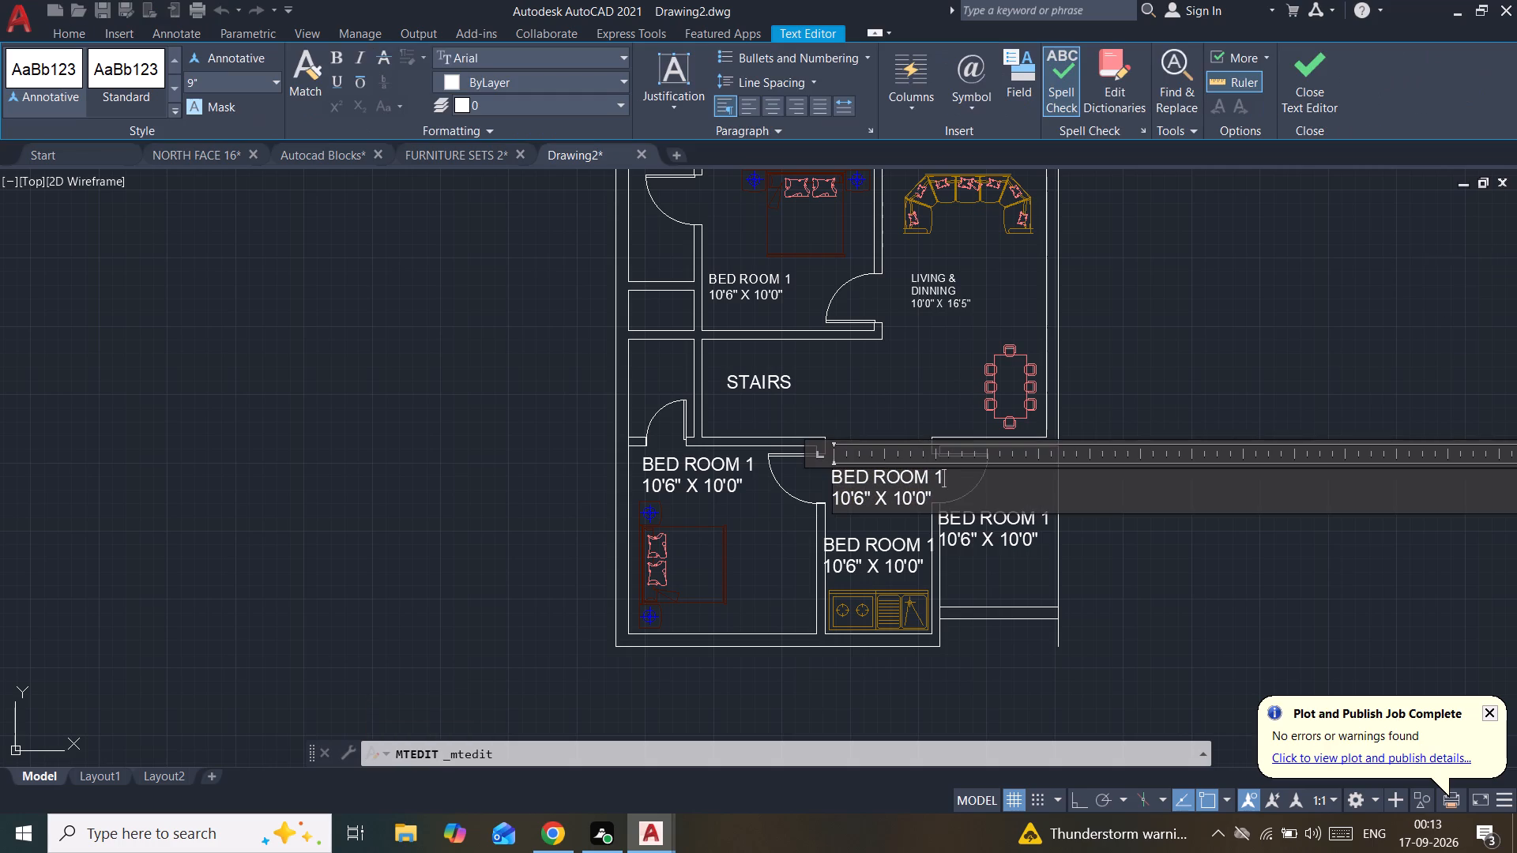
{"action": "left_click", "coordinate": [954, 503]}
{"action": "key", "text": "BackSpace"}
{"action": "key", "text": "BackSpace"}
{"action": "key", "text": "BackSpace"}
{"action": "key", "text": "BackSpace"}
{"action": "key", "text": "BackSpace"}
{"action": "key", "text": "BackSpace"}
{"action": "key", "text": "BackSpace"}
{"action": "key", "text": "BackSpace"}
{"action": "key", "text": "BackSpace"}
{"action": "key", "text": "BackSpace"}
{"action": "key", "text": "BackSpace"}
{"action": "key", "text": "BackSpace"}
{"action": "key", "text": "BackSpace"}
{"action": "key", "text": "BackSpace"}
{"action": "key", "text": "BackSpace"}
{"action": "key", "text": "BackSpace"}
{"action": "key", "text": "BackSpace"}
{"action": "key", "text": "BackSpace"}
{"action": "key", "text": "BackSpace"}
{"action": "key", "text": "BackSpace"}
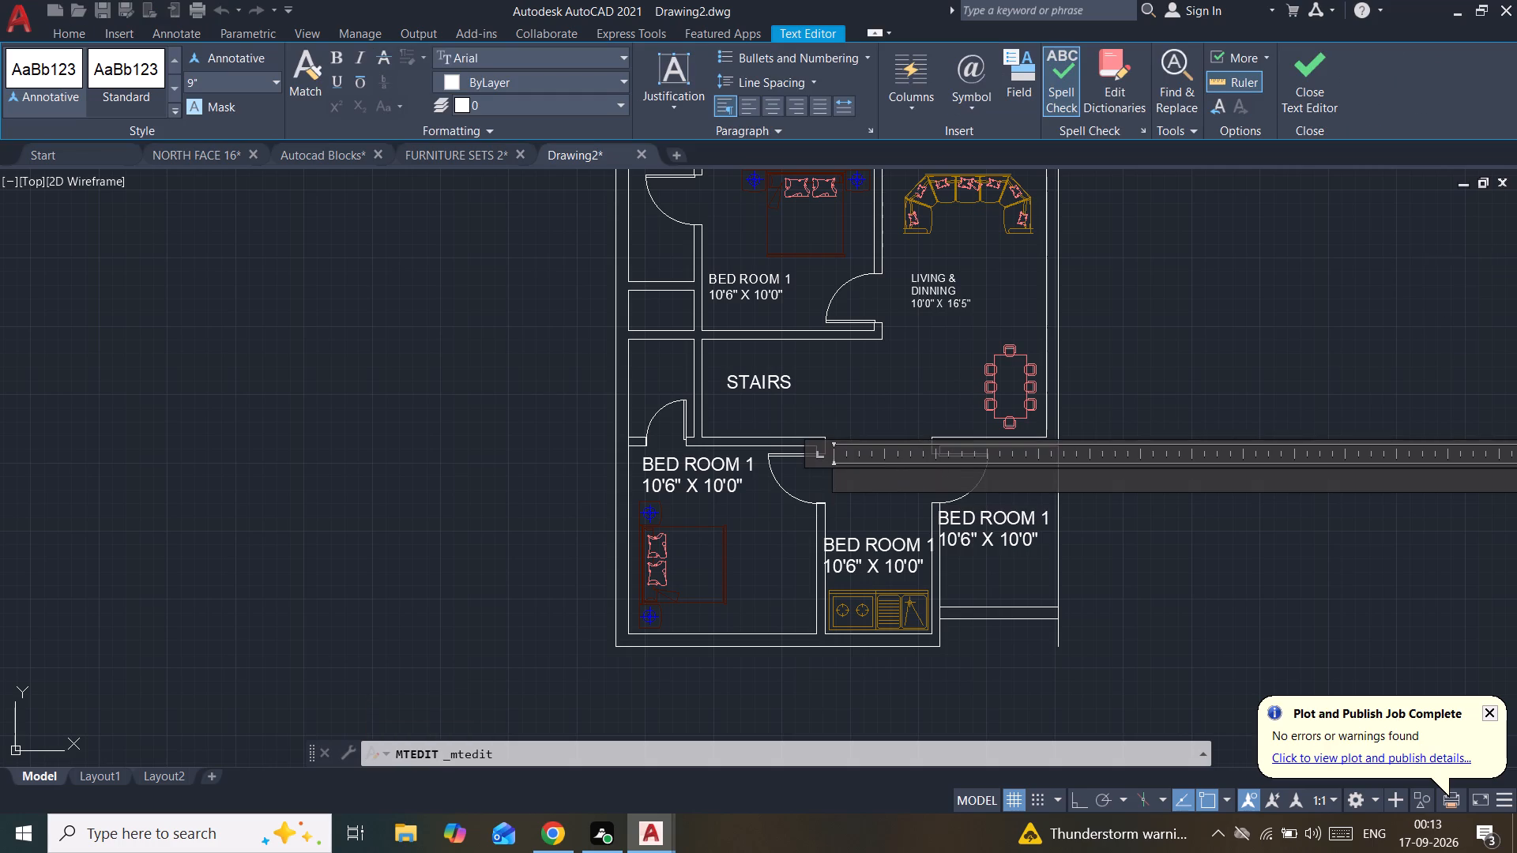
{"action": "type", "text": "FOYER"}
{"action": "key", "text": "space"}
{"action": "key", "text": "Return"}
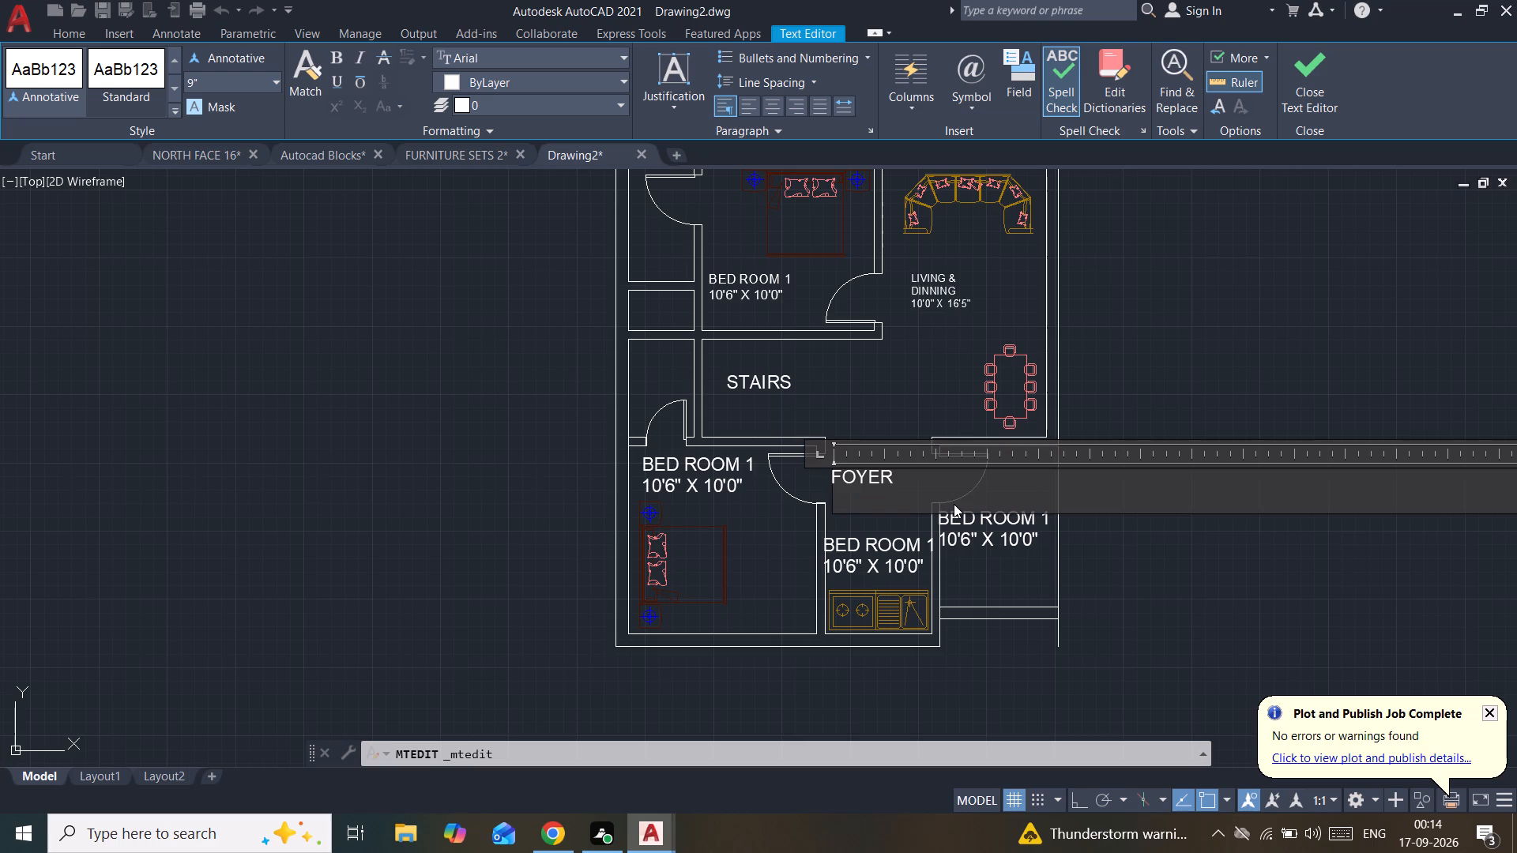
{"action": "type", "text": "8'6\" X"}
{"action": "key", "text": "space"}
{"action": "type", "text": "7'0\""}
{"action": "left_click", "coordinate": [933, 370]}
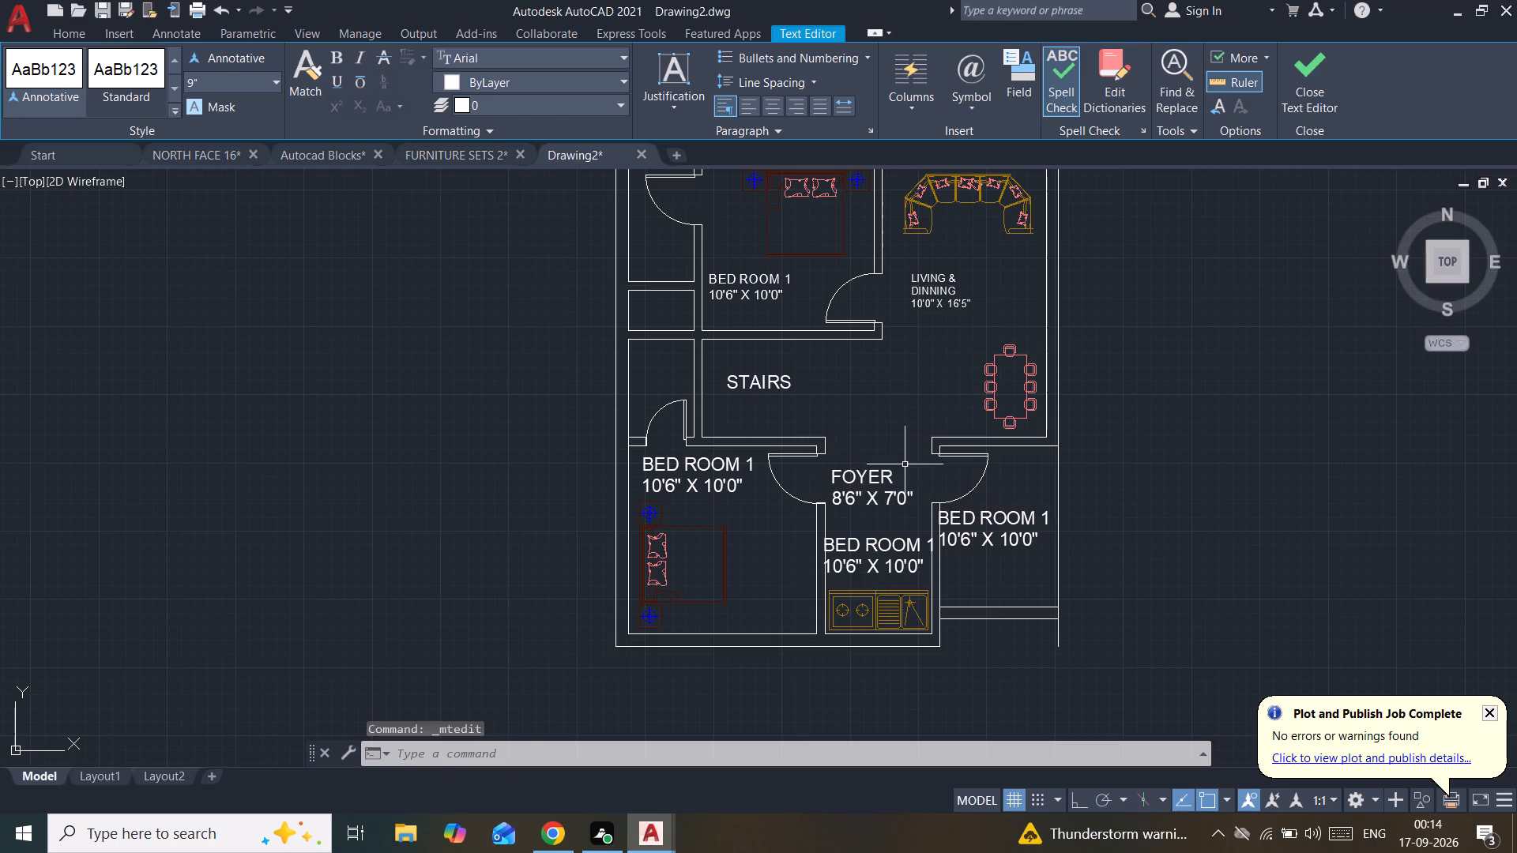
Scale down the FOYER label freehand from its upper-left corner.
{"action": "left_click", "coordinate": [875, 475]}
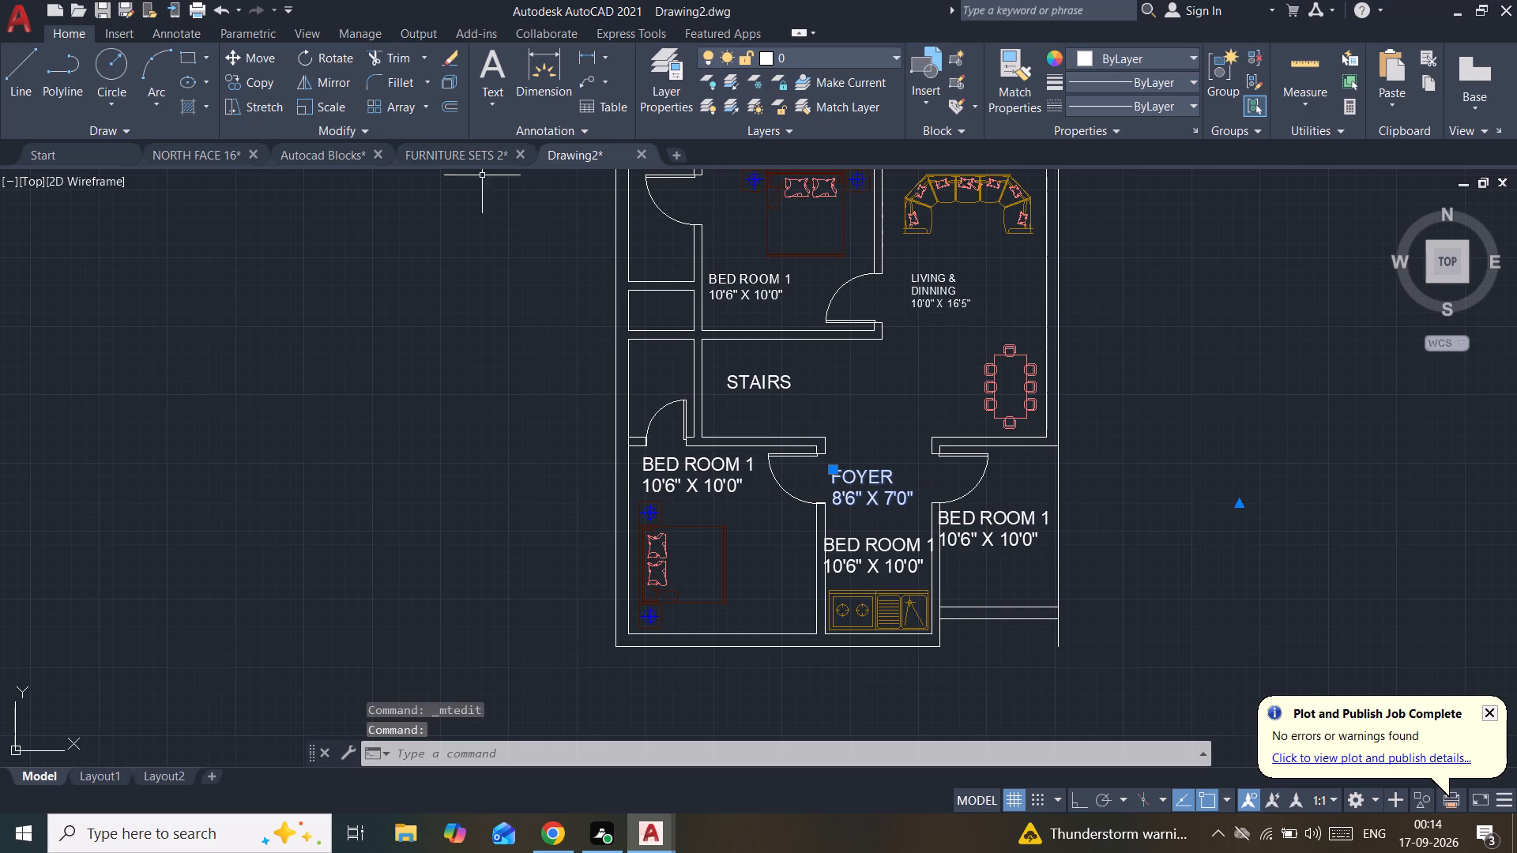
{"action": "left_click", "coordinate": [329, 106]}
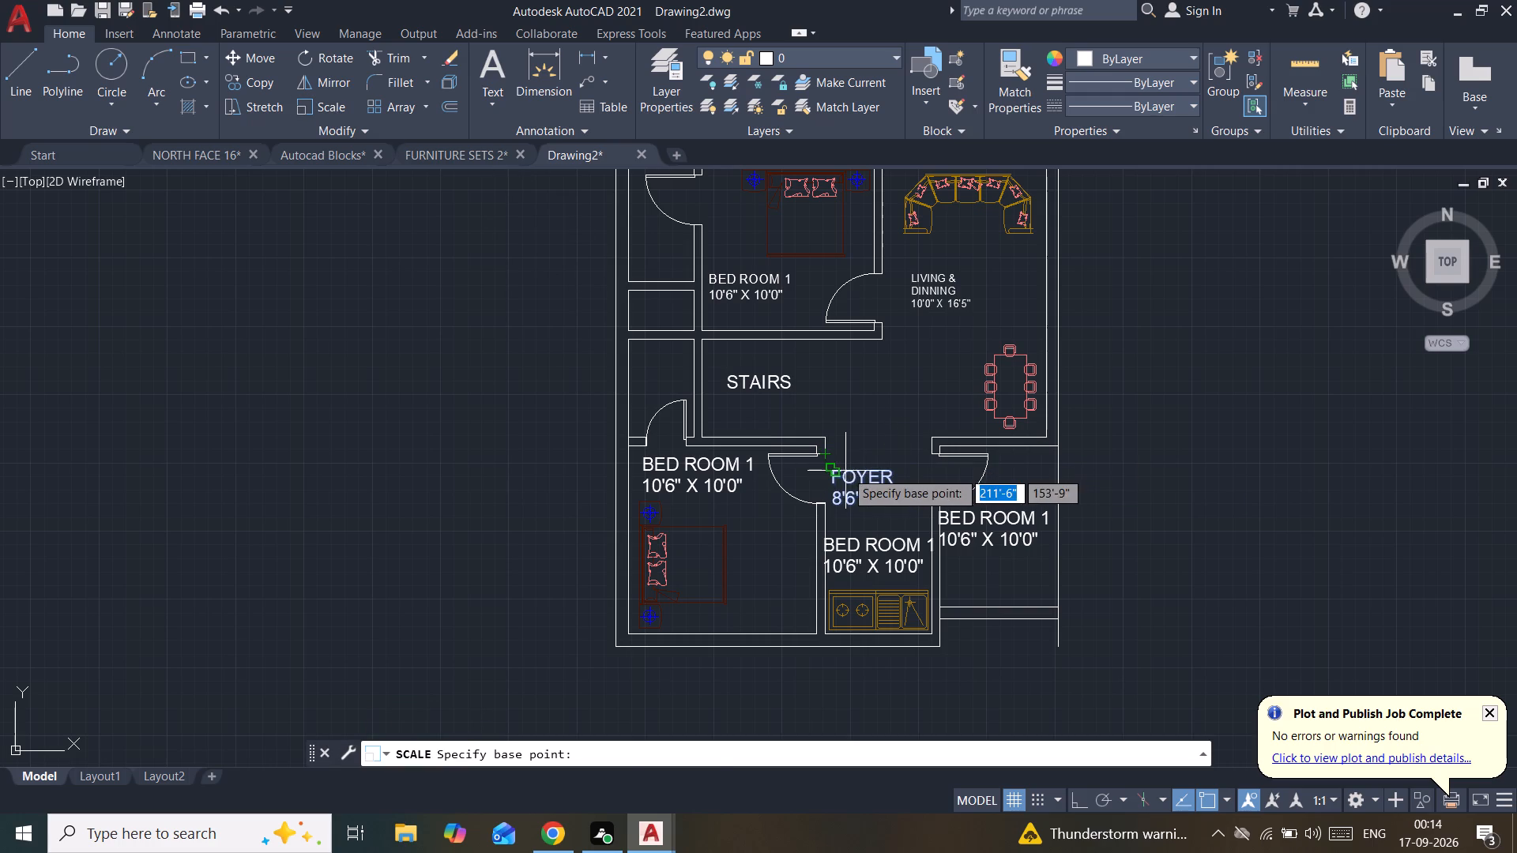
{"action": "left_click", "coordinate": [838, 471]}
{"action": "left_click", "coordinate": [1123, 539]}
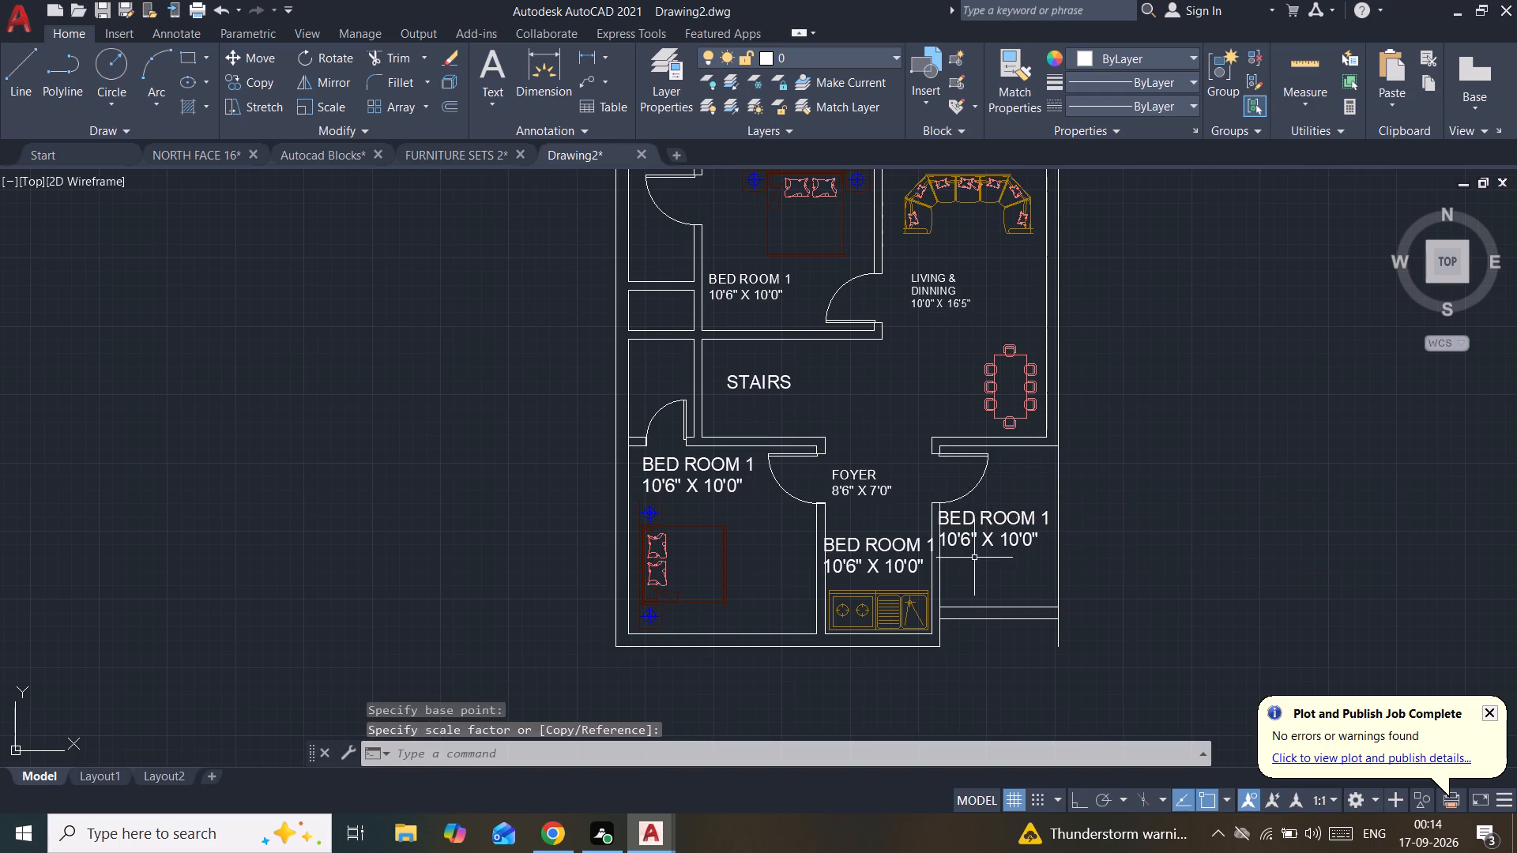
Replace the copied label in the kitchen with KITCHEN and a second line reading 8'6" X 6'6".
{"action": "double_click", "coordinate": [905, 544]}
{"action": "left_click", "coordinate": [932, 566]}
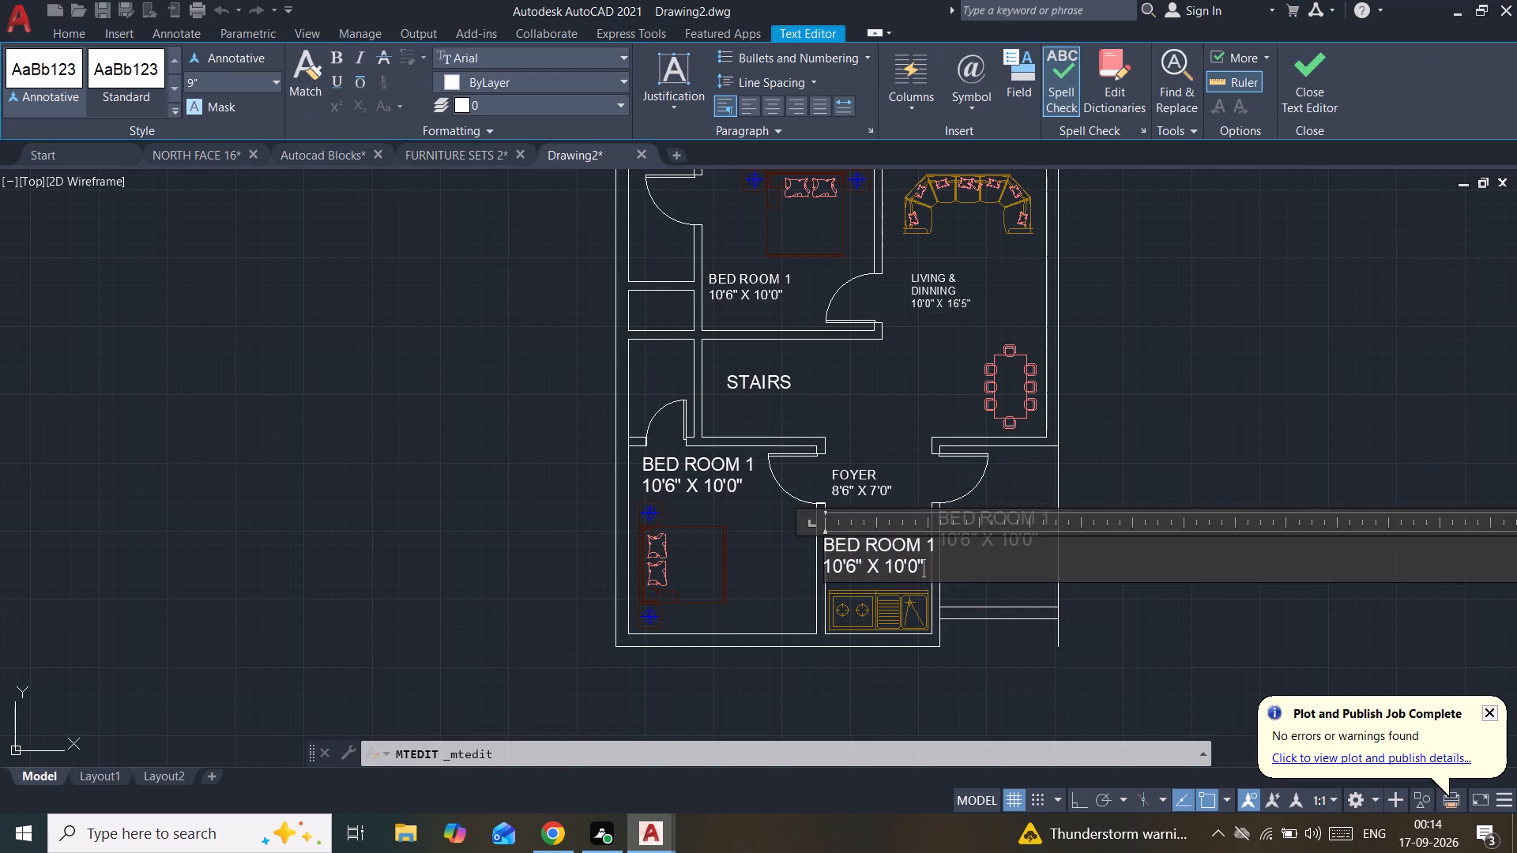
{"action": "key", "text": "BackSpace"}
{"action": "key", "text": "BackSpace"}
{"action": "key", "text": "BackSpace"}
{"action": "key", "text": "BackSpace"}
{"action": "key", "text": "BackSpace"}
{"action": "key", "text": "BackSpace"}
{"action": "key", "text": "BackSpace"}
{"action": "key", "text": "BackSpace"}
{"action": "key", "text": "BackSpace"}
{"action": "key", "text": "BackSpace"}
{"action": "key", "text": "BackSpace"}
{"action": "key", "text": "BackSpace"}
{"action": "key", "text": "BackSpace"}
{"action": "key", "text": "BackSpace"}
{"action": "key", "text": "BackSpace"}
{"action": "key", "text": "BackSpace"}
{"action": "key", "text": "BackSpace"}
{"action": "key", "text": "BackSpace"}
{"action": "key", "text": "BackSpace"}
{"action": "key", "text": "BackSpace"}
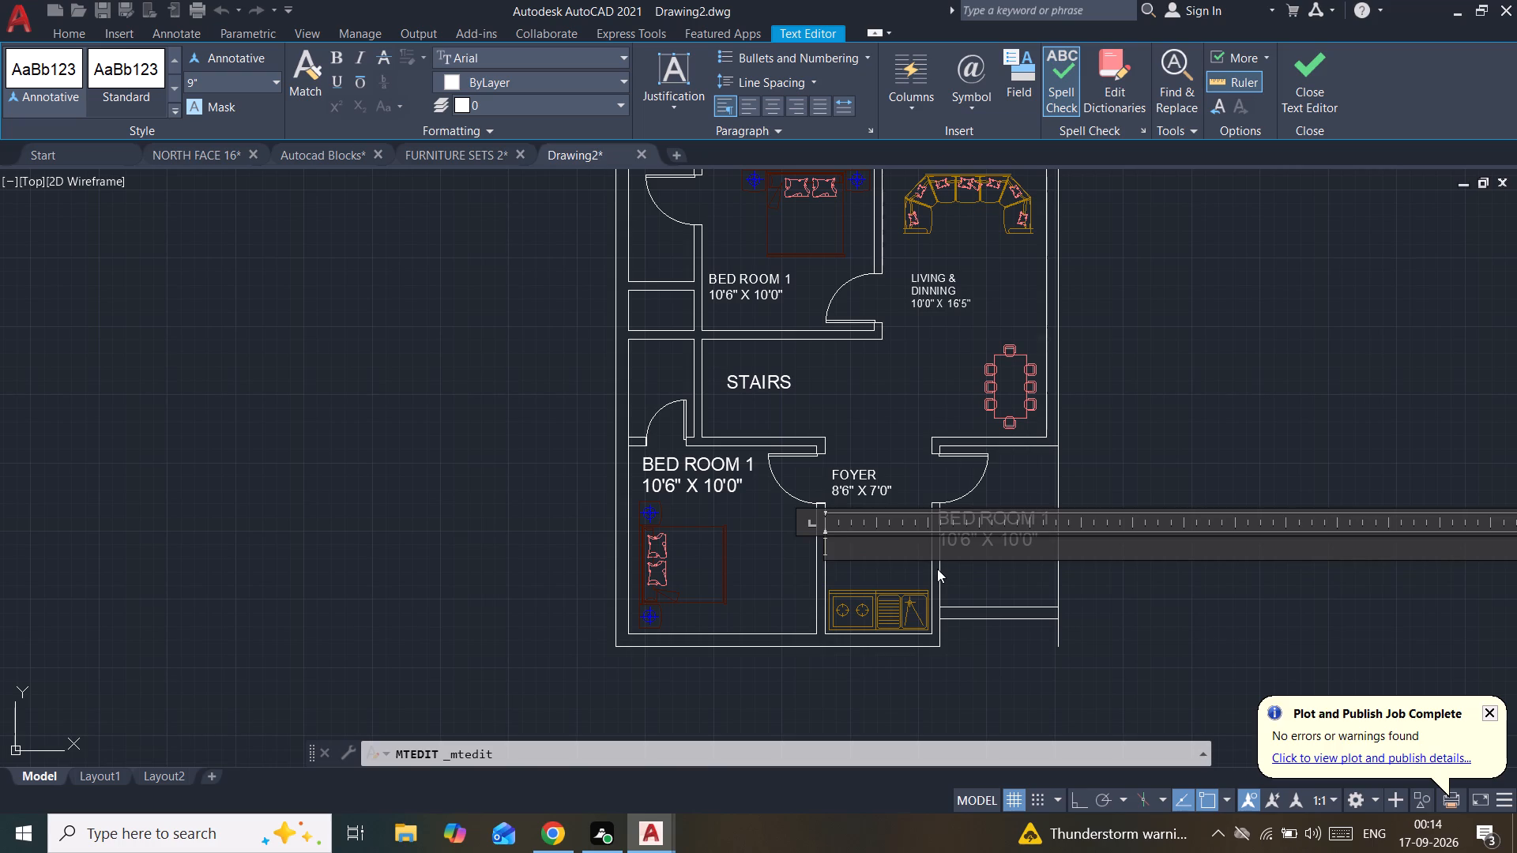
{"action": "type", "text": "KITCHEN"}
{"action": "key", "text": "Return"}
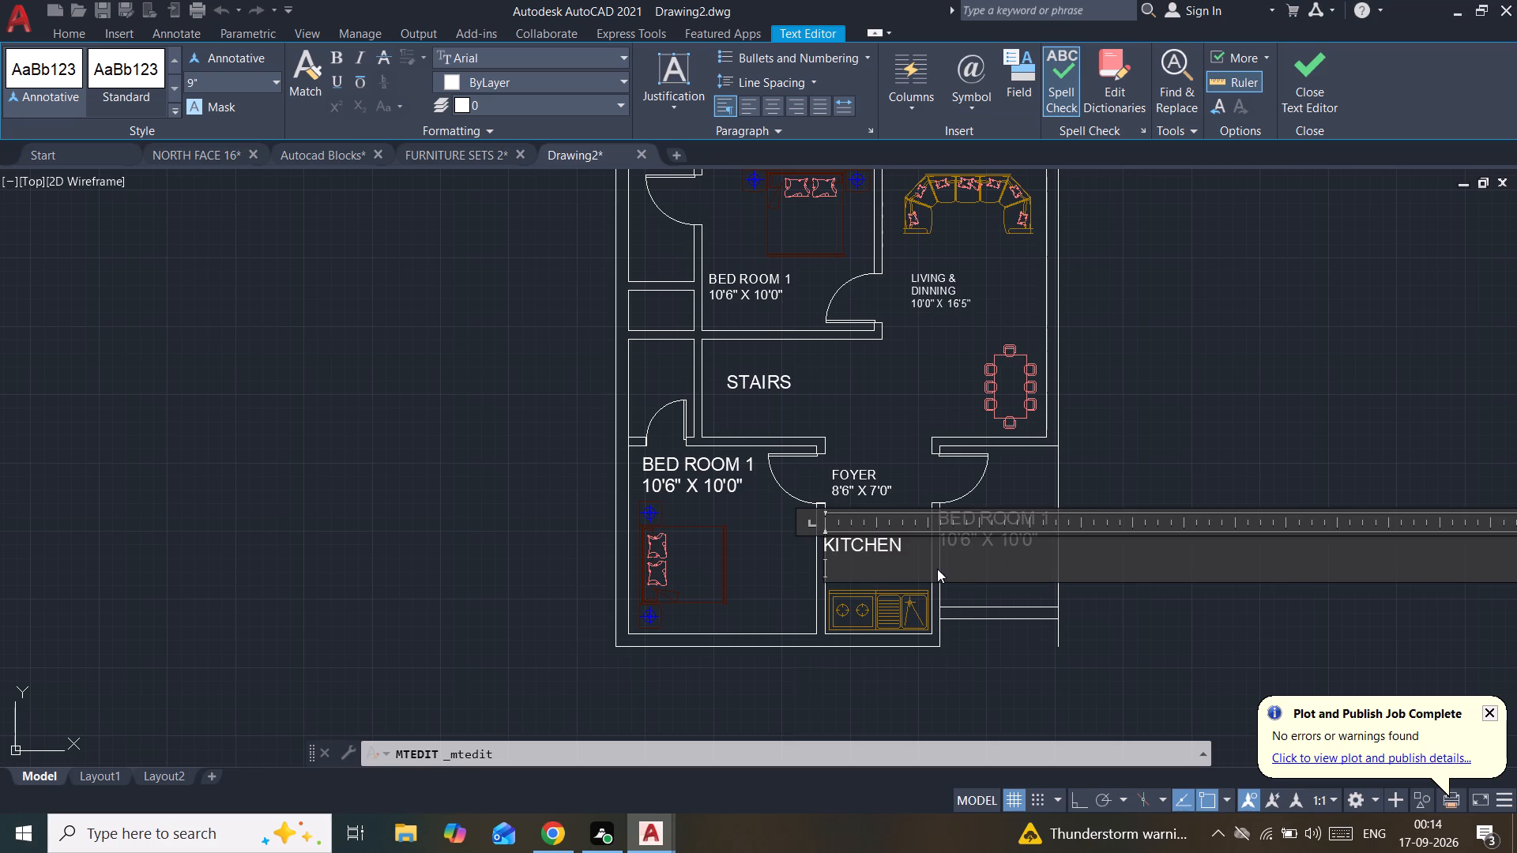
{"action": "key", "text": "8"}
{"action": "key", "text": "apostrophe"}
{"action": "type", "text": "6\" X"}
{"action": "key", "text": "space"}
{"action": "type", "text": "6'6\""}
{"action": "left_click", "coordinate": [894, 460]}
Scale down the KITCHEN label freehand from a base point near its upper-left corner.
{"action": "middle_click_drag", "start_coordinate": [910, 470], "coordinate": [847, 327]}
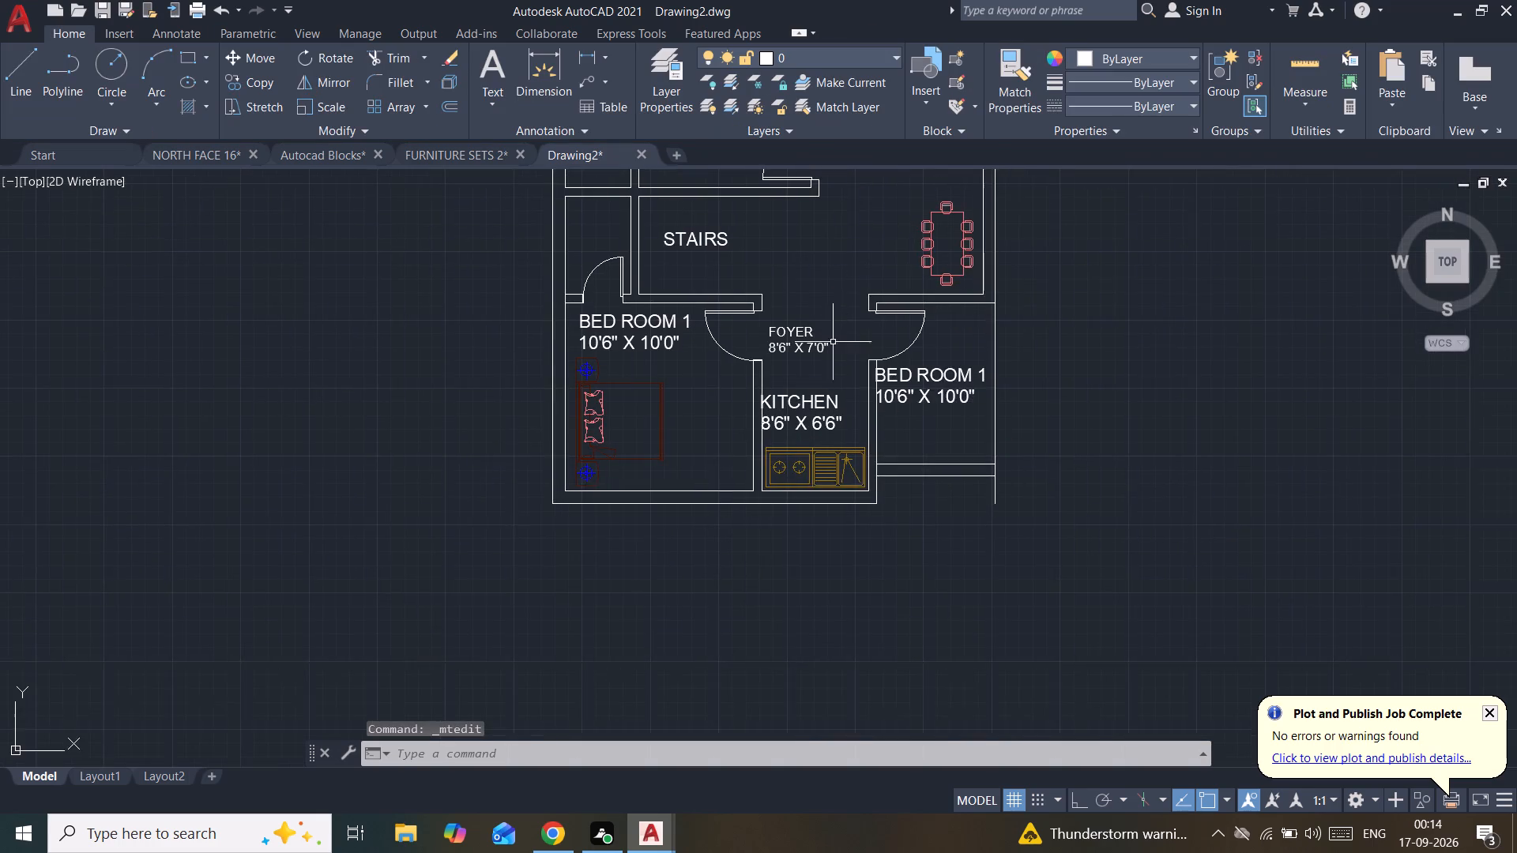
{"action": "scroll", "coordinate": [828, 355], "scroll_direction": "up", "scroll_amount": 2}
{"action": "left_click", "coordinate": [798, 457]}
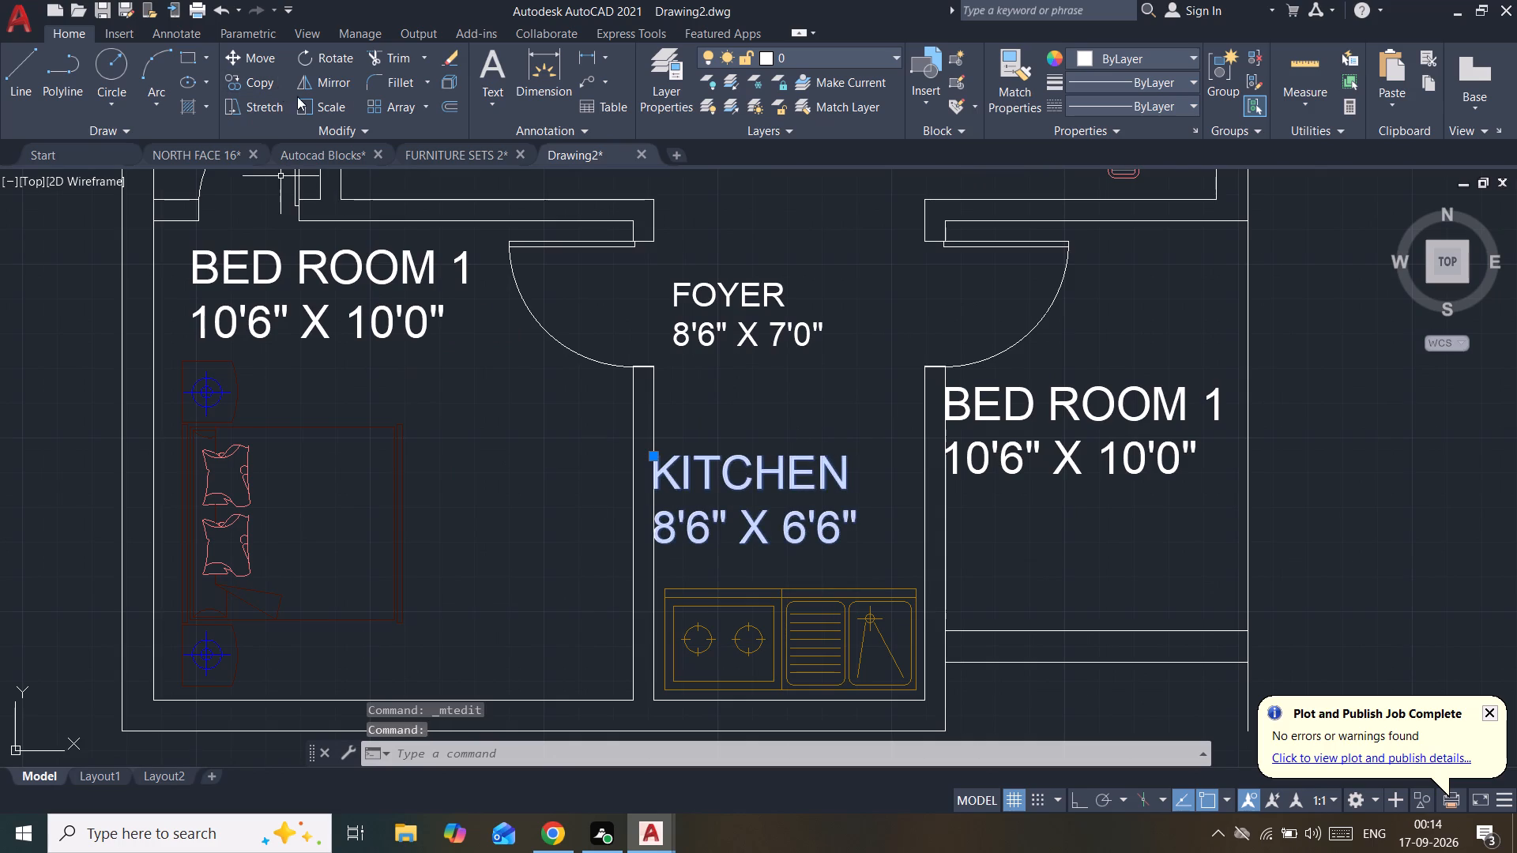
{"action": "left_click", "coordinate": [322, 106]}
{"action": "left_click", "coordinate": [680, 468]}
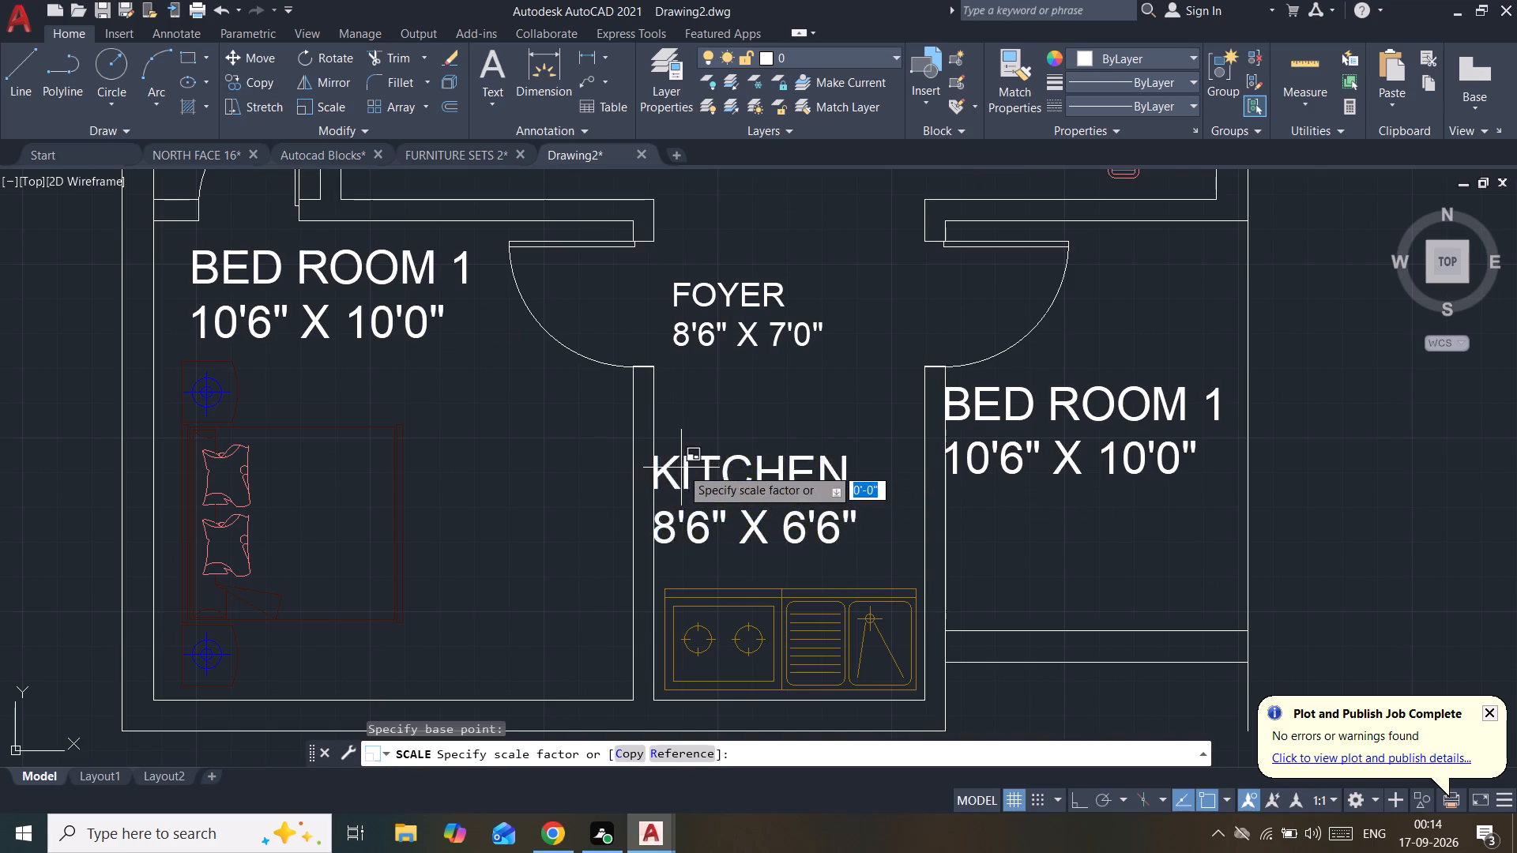
{"action": "left_click", "coordinate": [1357, 533]}
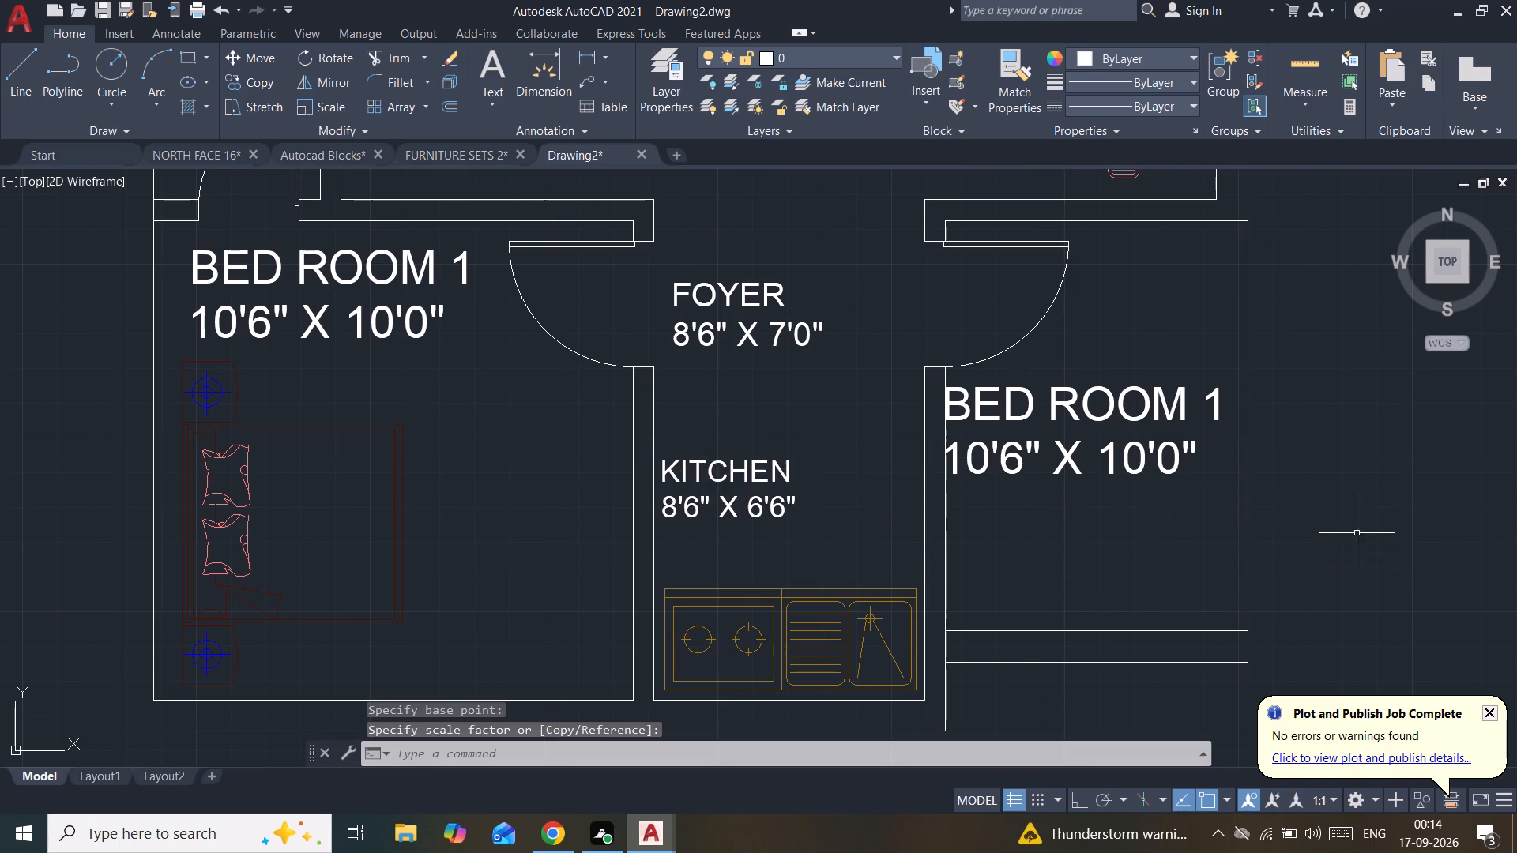
Move the KITCHEN label clear of the wall to the middle of the kitchen, above the counter.
{"action": "left_click", "coordinate": [710, 469]}
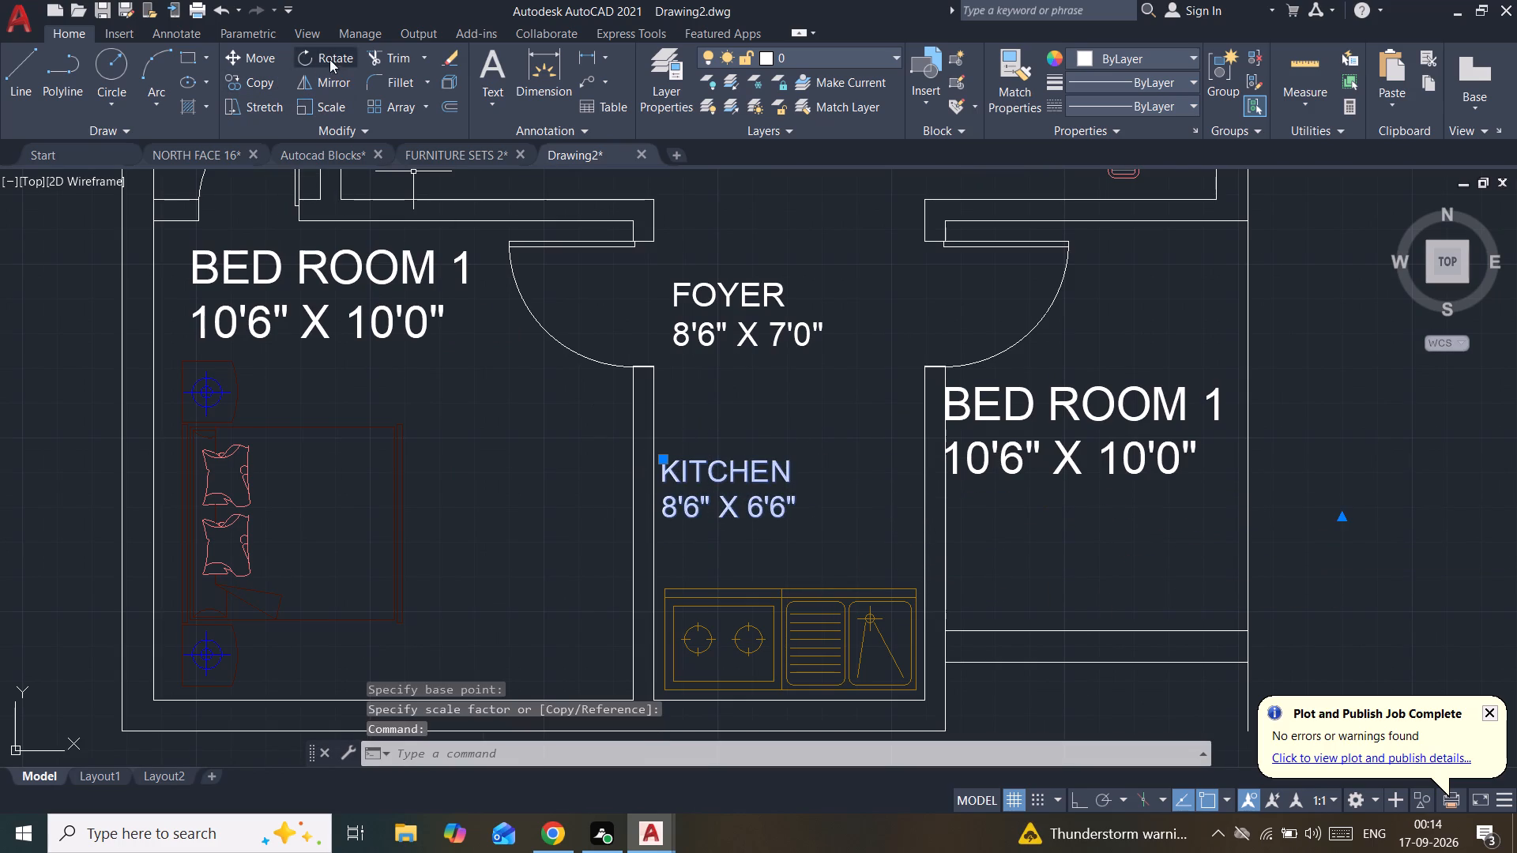
{"action": "left_click", "coordinate": [258, 57]}
{"action": "left_click", "coordinate": [702, 476]}
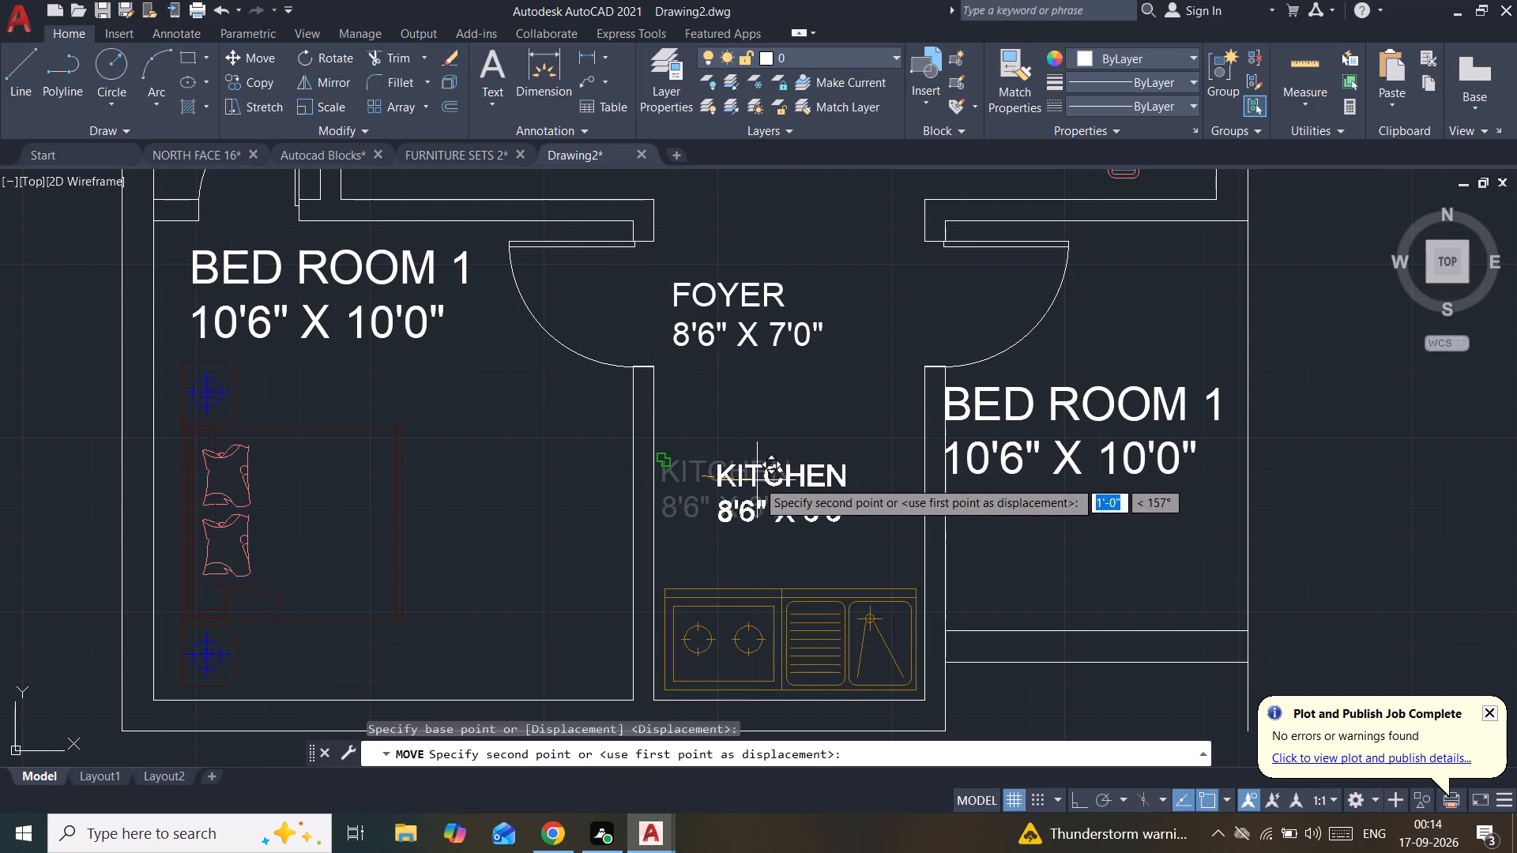
{"action": "left_click", "coordinate": [757, 480]}
{"action": "left_click", "coordinate": [717, 445]}
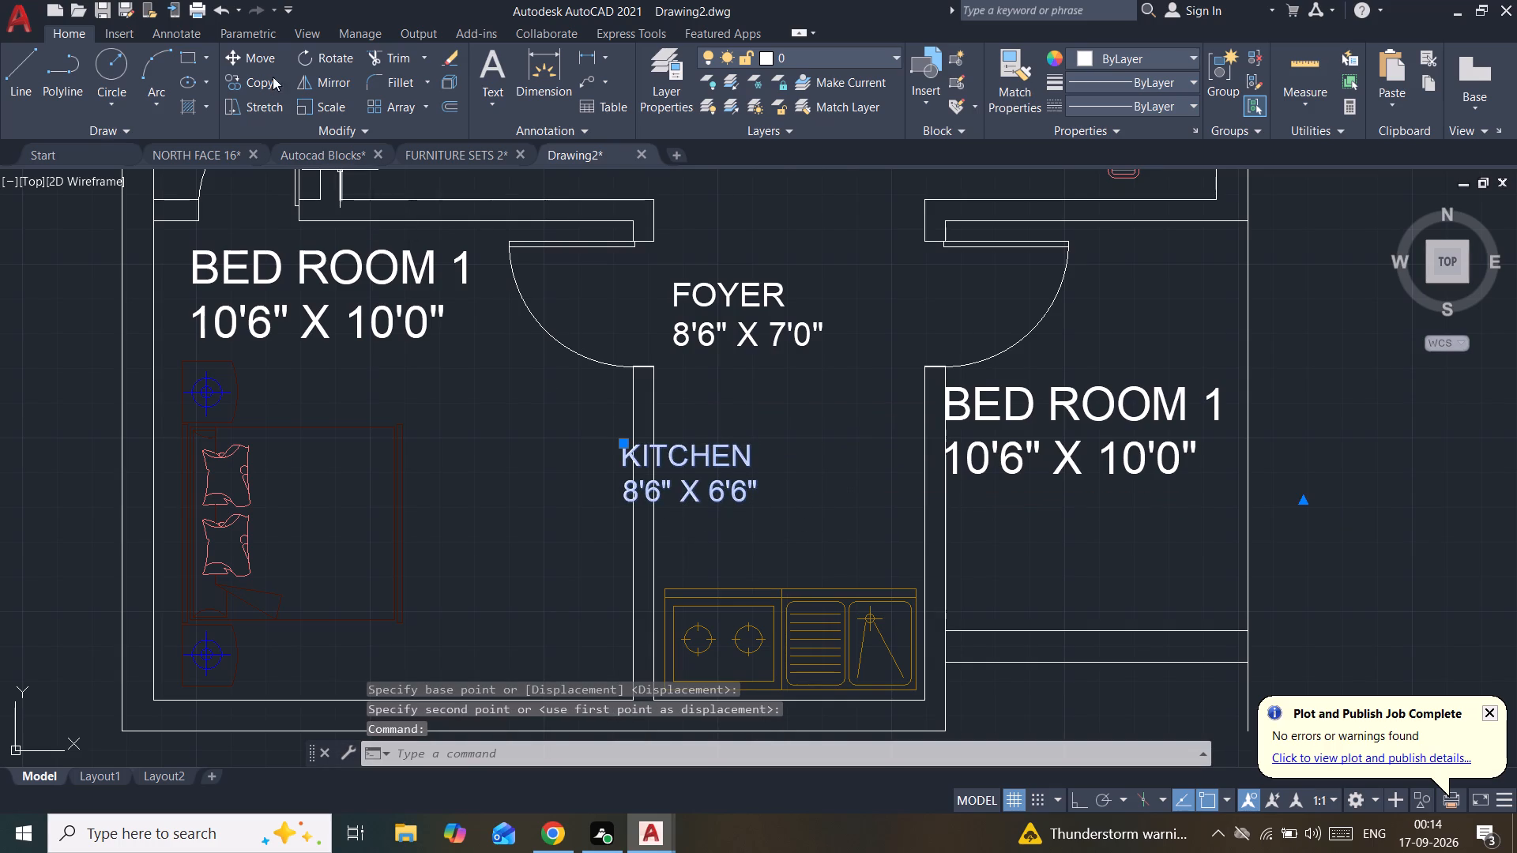
{"action": "left_click", "coordinate": [269, 61]}
{"action": "left_click", "coordinate": [667, 466]}
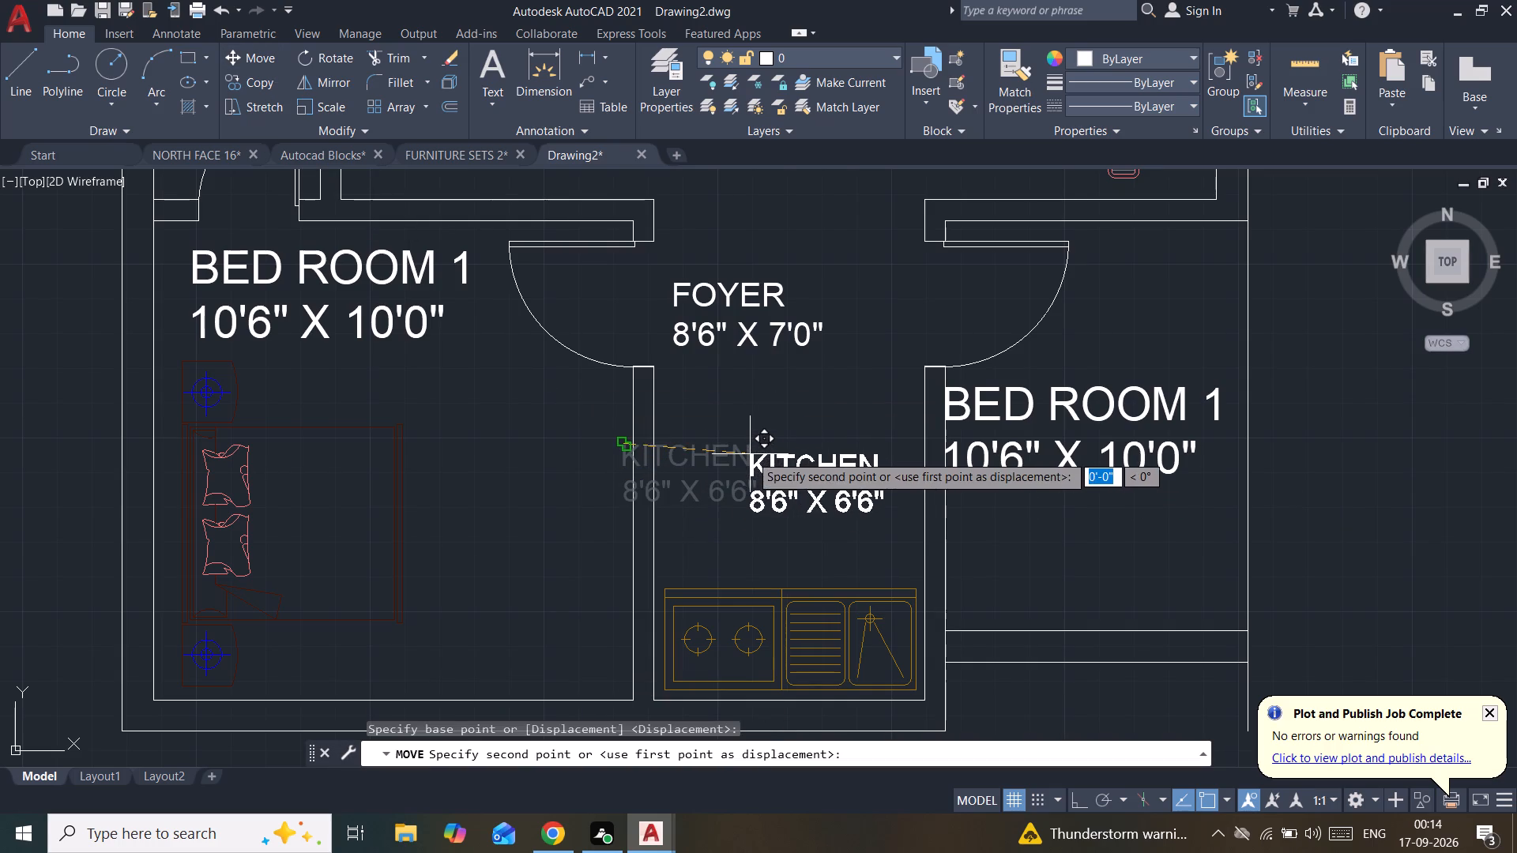
{"action": "left_click", "coordinate": [732, 457]}
Replace the copied BED ROOM 1 label beside the kitchen with SIT OUT and a second line reading 6'10" X 11'11".
{"action": "scroll", "coordinate": [979, 449], "scroll_direction": "down", "scroll_amount": 1}
{"action": "middle_click_drag", "start_coordinate": [992, 441], "coordinate": [804, 438]}
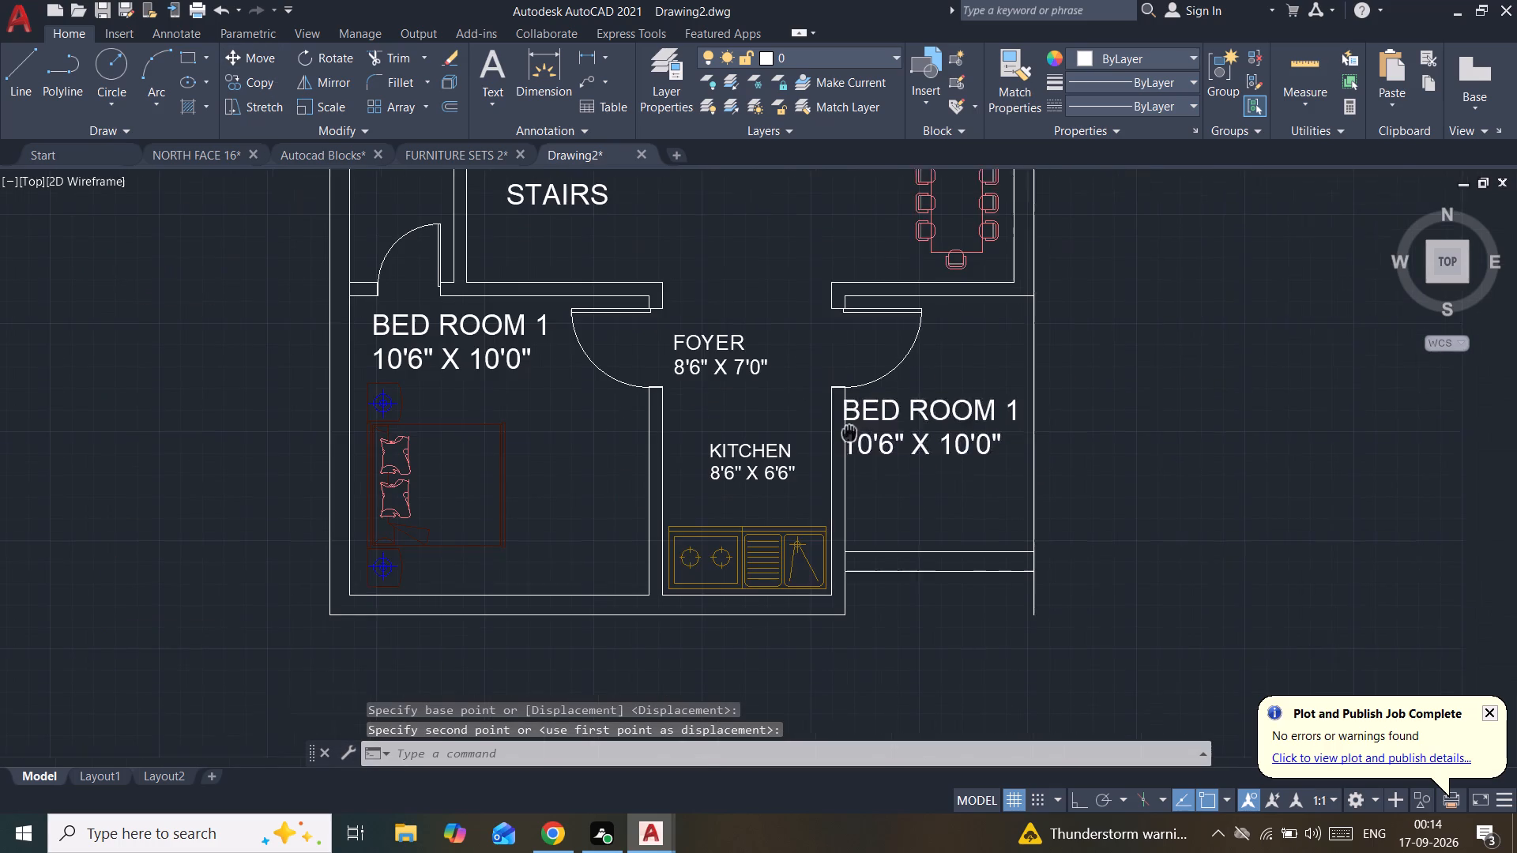
{"action": "middle_click_drag", "start_coordinate": [804, 438], "coordinate": [697, 446]}
{"action": "double_click", "coordinate": [747, 433]}
{"action": "left_click", "coordinate": [825, 454]}
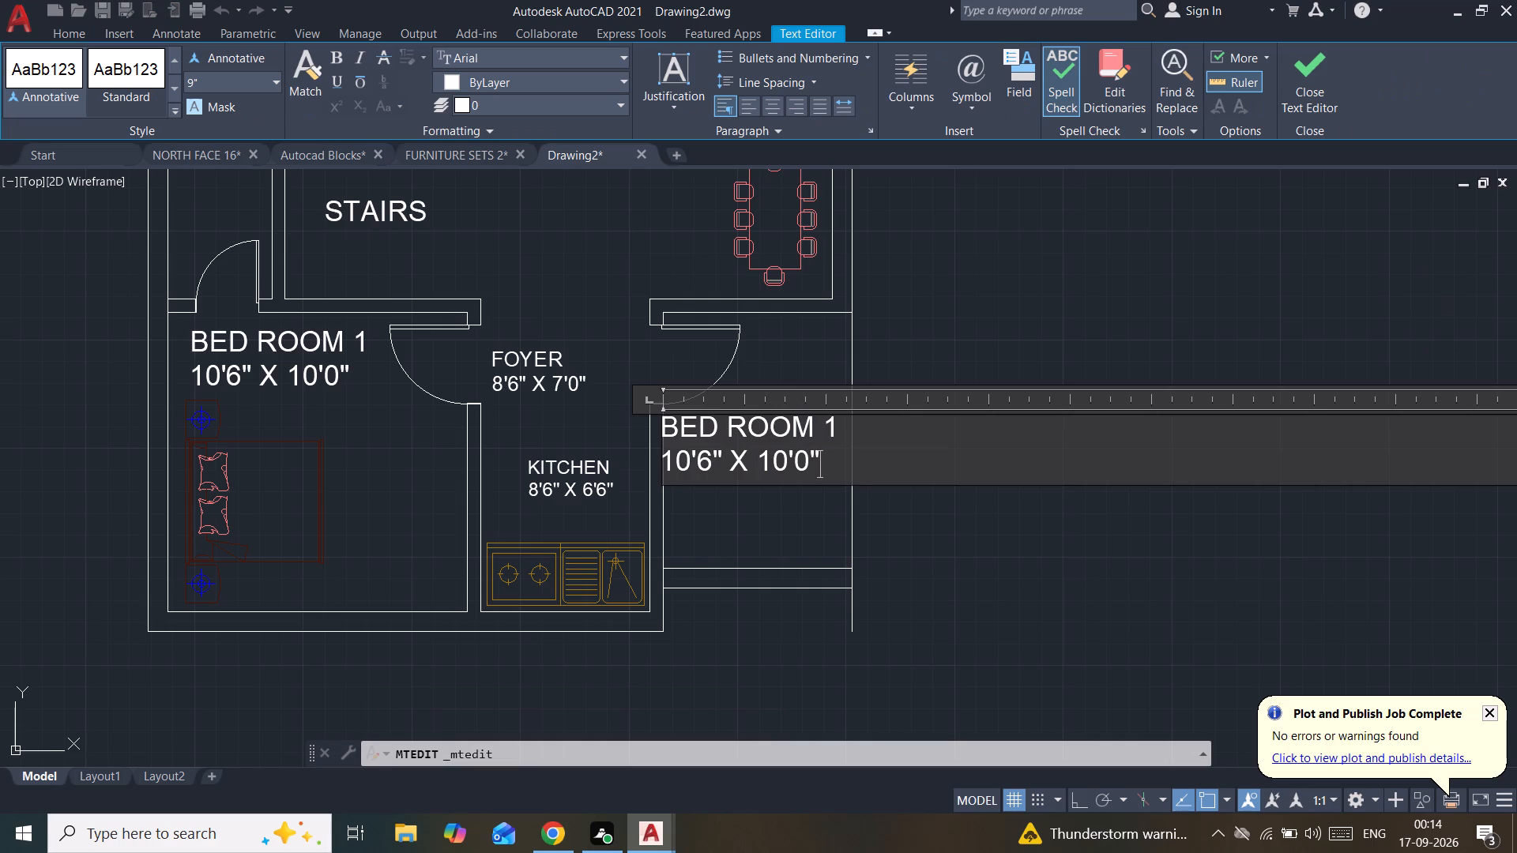
{"action": "key", "text": "BackSpace"}
{"action": "key", "text": "BackSpace"}
{"action": "key", "text": "BackSpace"}
{"action": "key", "text": "BackSpace"}
{"action": "key", "text": "BackSpace"}
{"action": "key", "text": "BackSpace"}
{"action": "key", "text": "BackSpace"}
{"action": "key", "text": "BackSpace"}
{"action": "key", "text": "BackSpace"}
{"action": "key", "text": "BackSpace"}
{"action": "key", "text": "BackSpace"}
{"action": "key", "text": "BackSpace"}
{"action": "key", "text": "BackSpace"}
{"action": "key", "text": "BackSpace"}
{"action": "key", "text": "BackSpace"}
{"action": "key", "text": "BackSpace"}
{"action": "key", "text": "BackSpace"}
{"action": "key", "text": "BackSpace"}
{"action": "key", "text": "BackSpace"}
{"action": "key", "text": "BackSpace"}
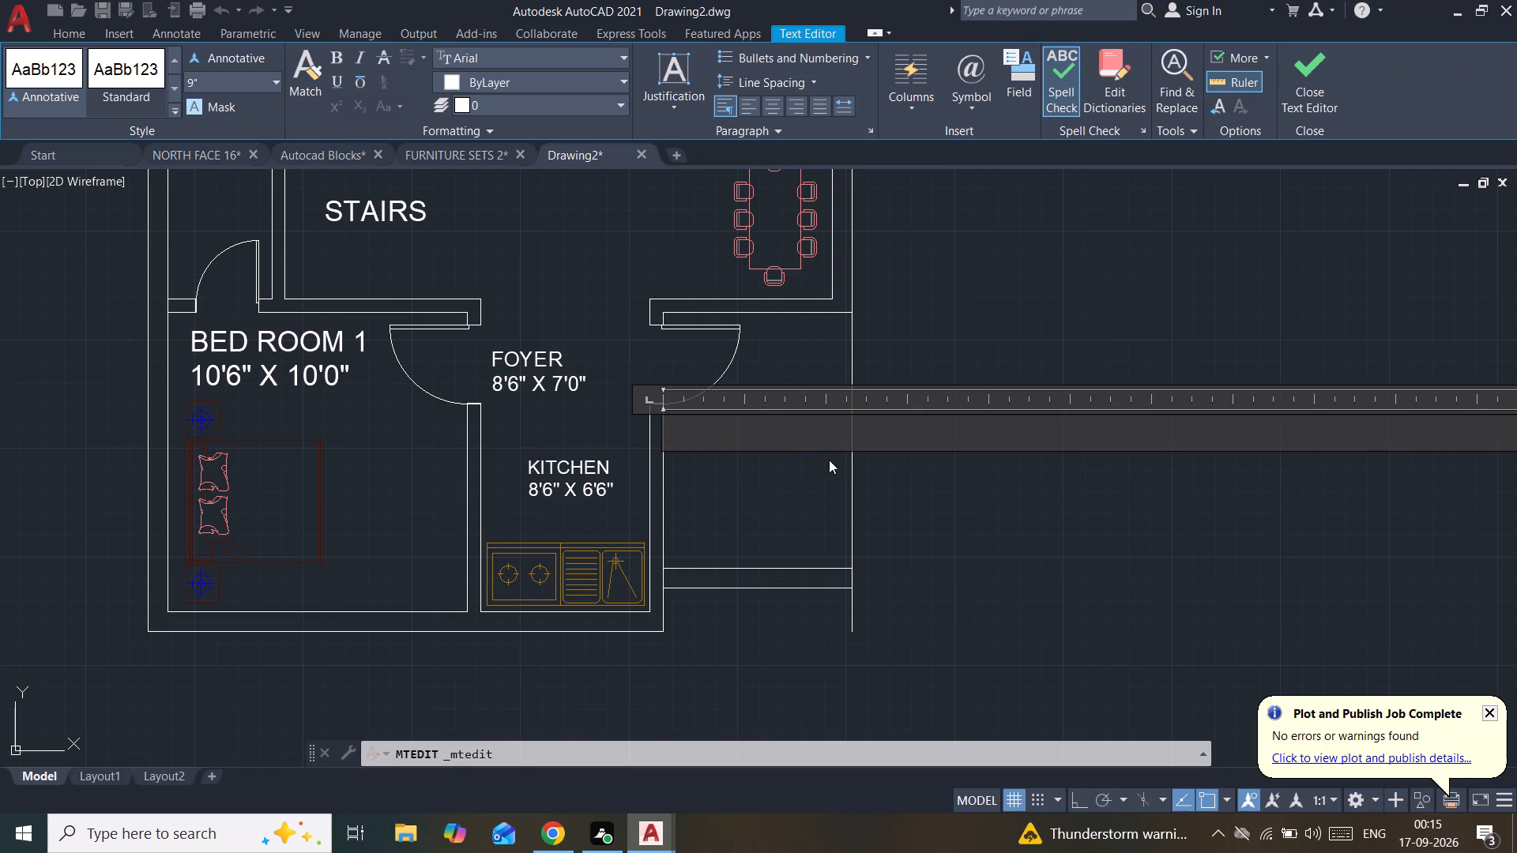
{"action": "type", "text": "SIT OUT"}
{"action": "key", "text": "Return"}
{"action": "type", "text": "6'10\""}
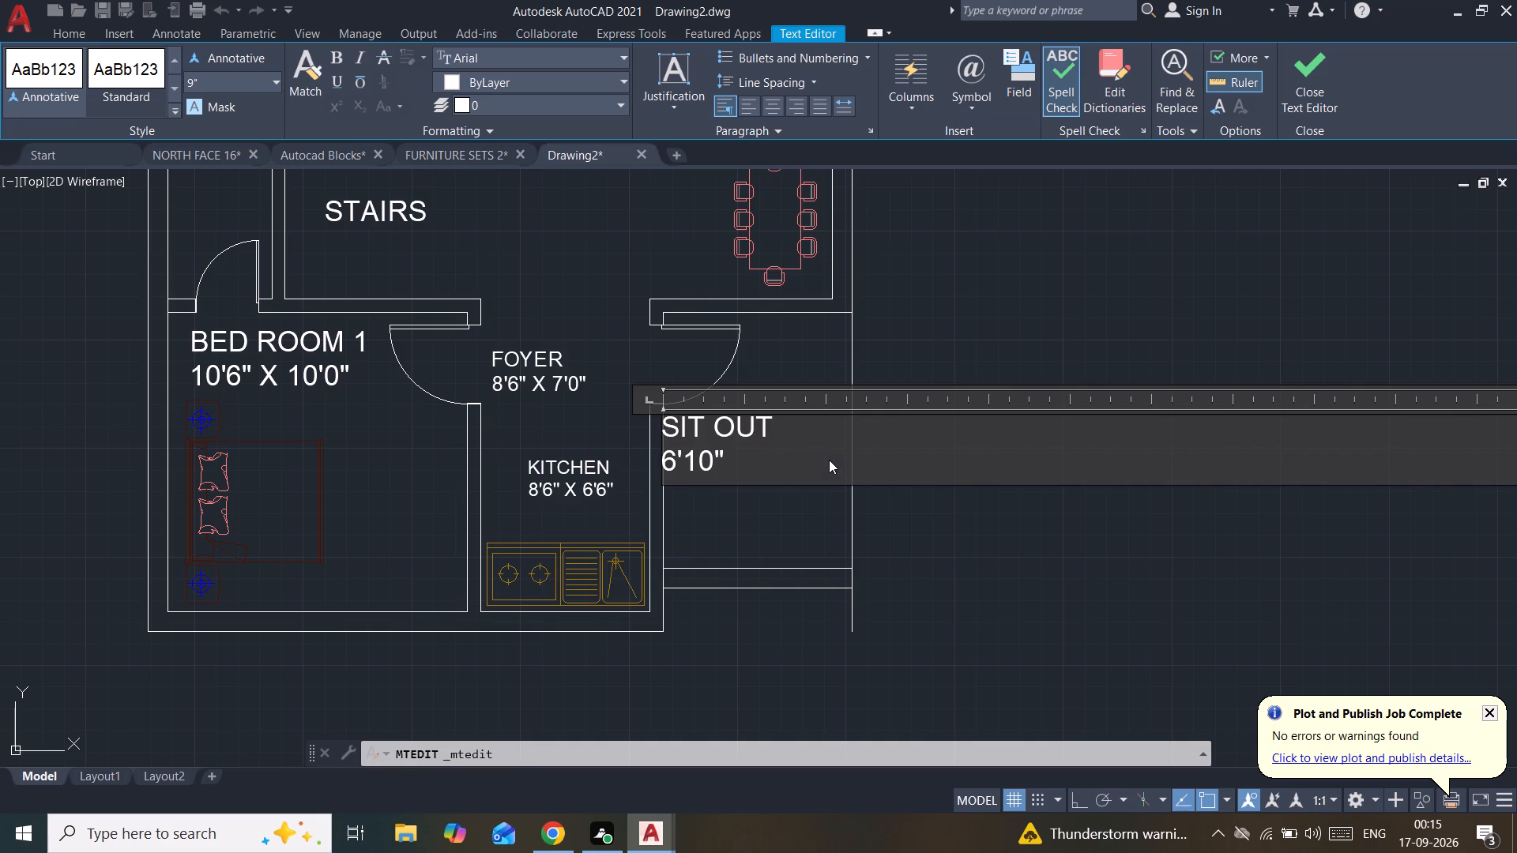
{"action": "key", "text": "space"}
{"action": "type", "text": "X"}
{"action": "key", "text": "space"}
{"action": "type", "text": "11'11\""}
{"action": "left_click", "coordinate": [1022, 325]}
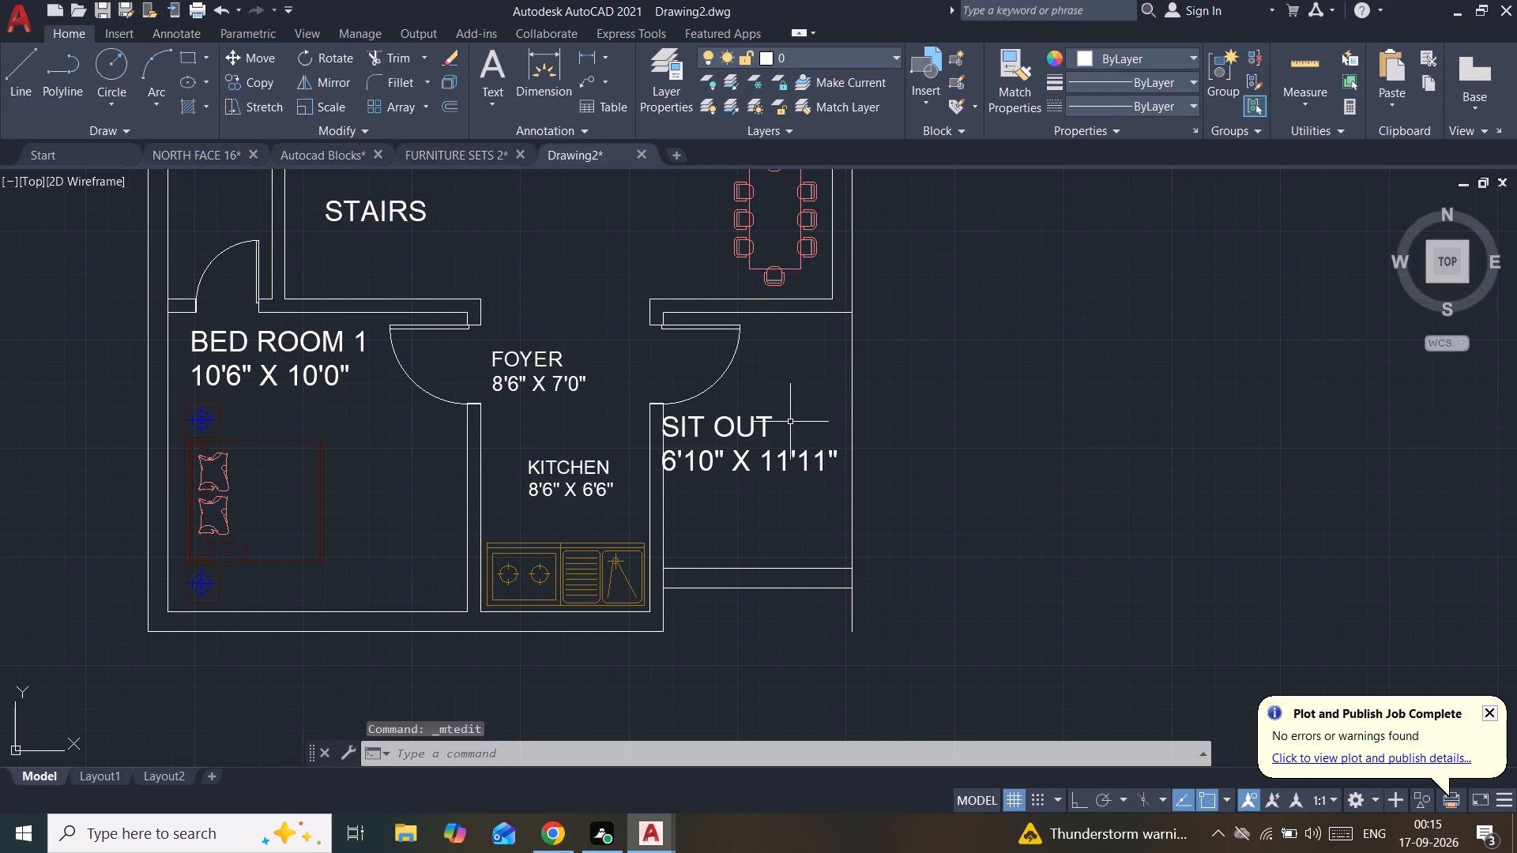
Scale down the SIT OUT label freehand from a base point near its upper-left corner.
{"action": "left_click", "coordinate": [759, 419]}
{"action": "left_click", "coordinate": [326, 107]}
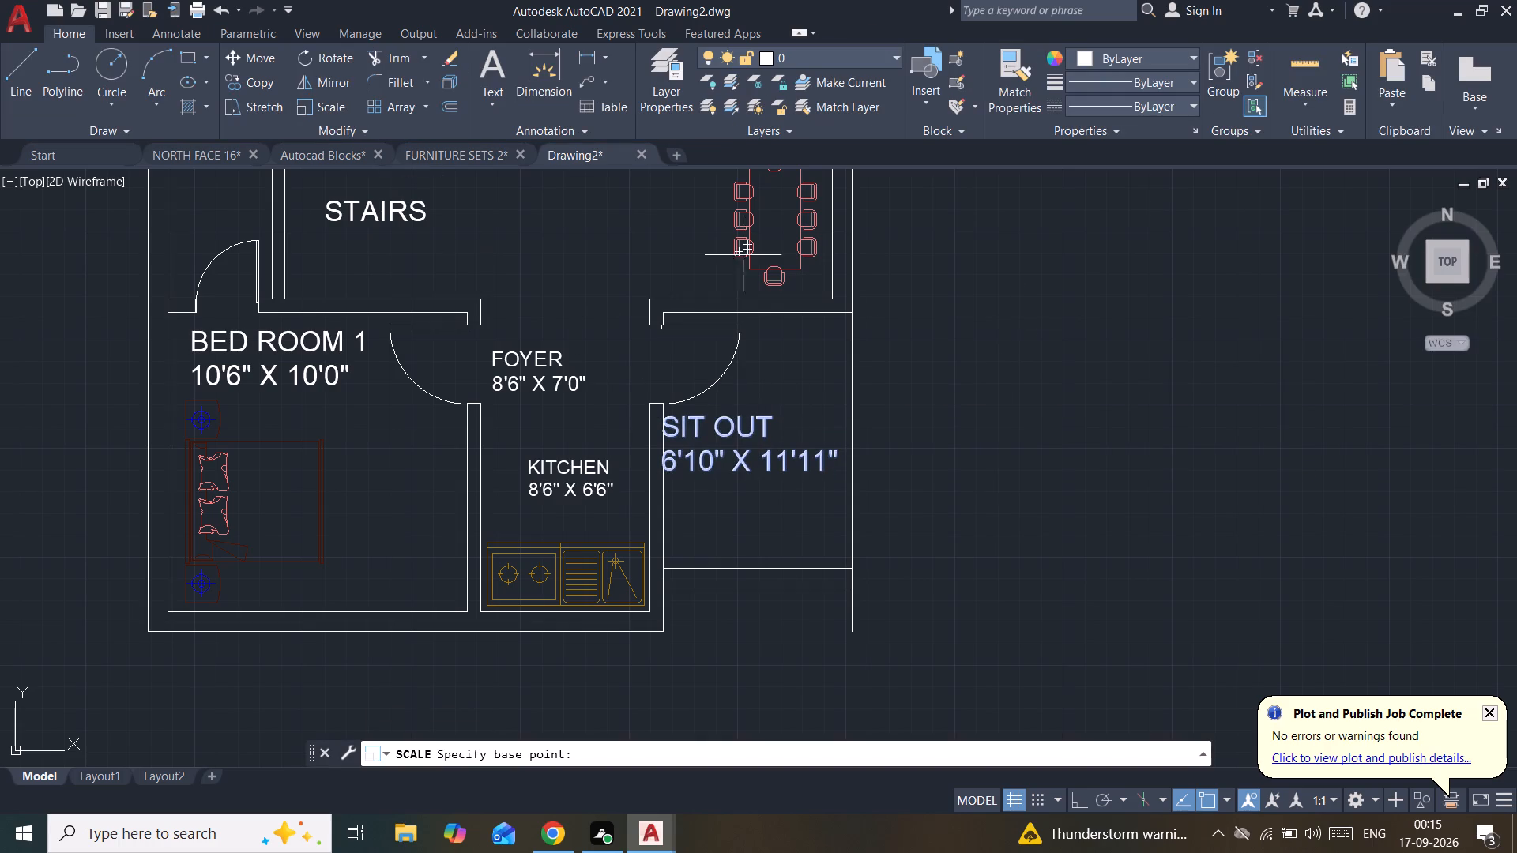
{"action": "left_click", "coordinate": [696, 425]}
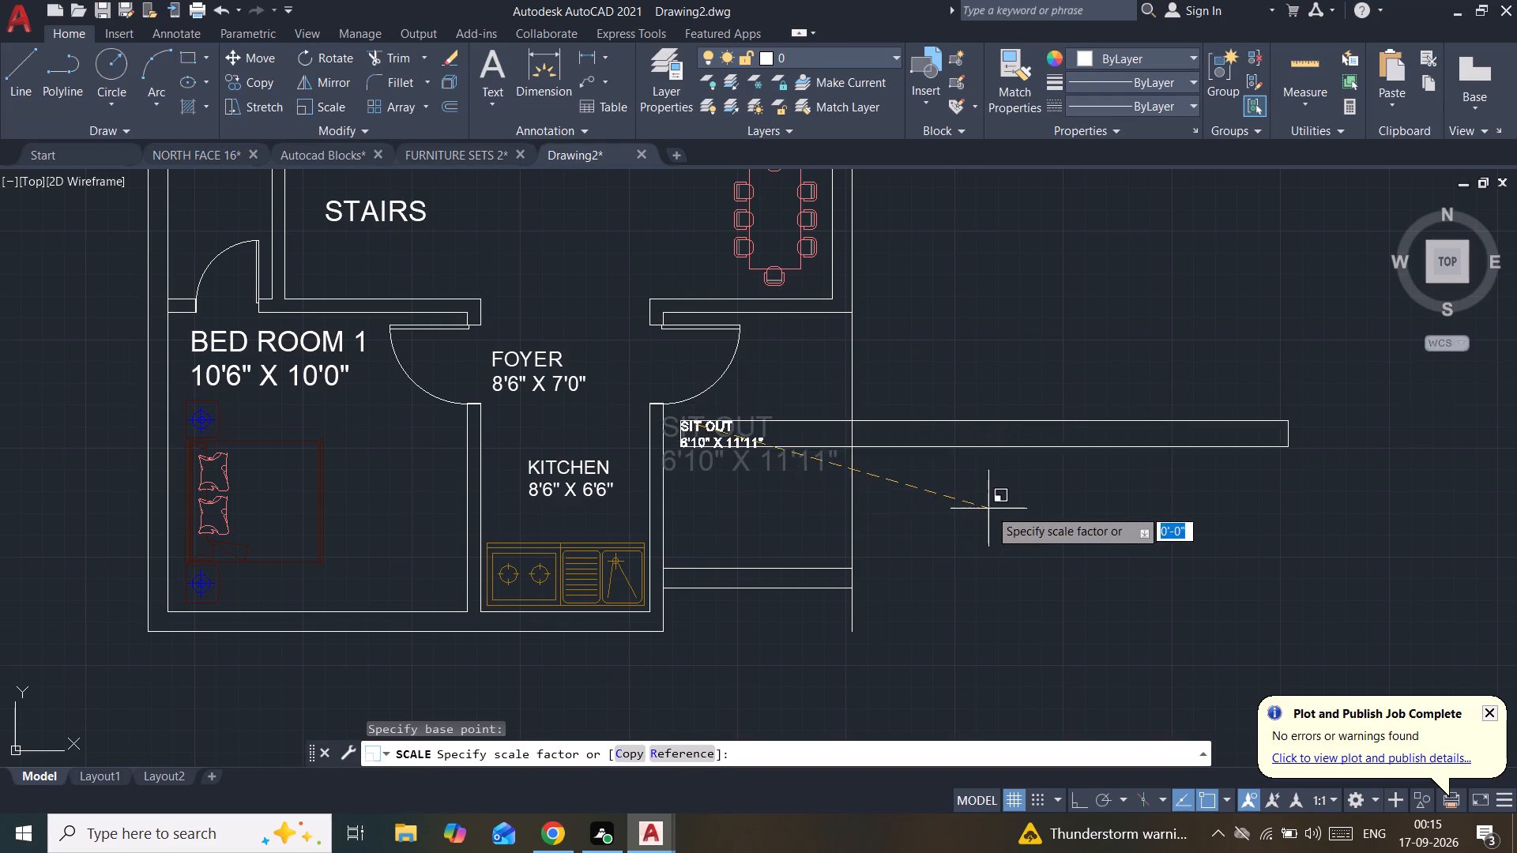
{"action": "left_click", "coordinate": [1127, 502]}
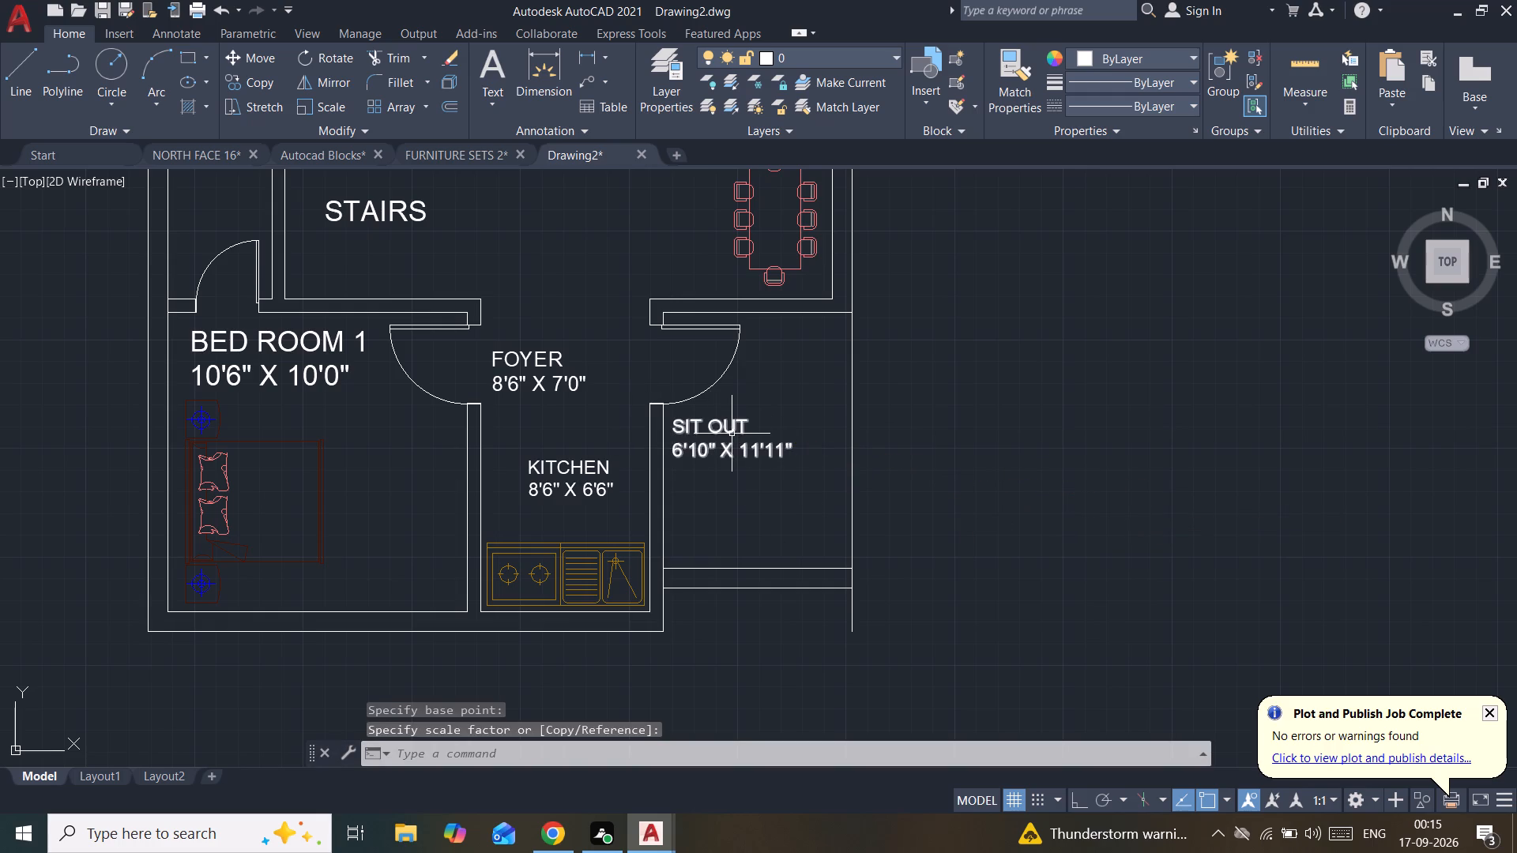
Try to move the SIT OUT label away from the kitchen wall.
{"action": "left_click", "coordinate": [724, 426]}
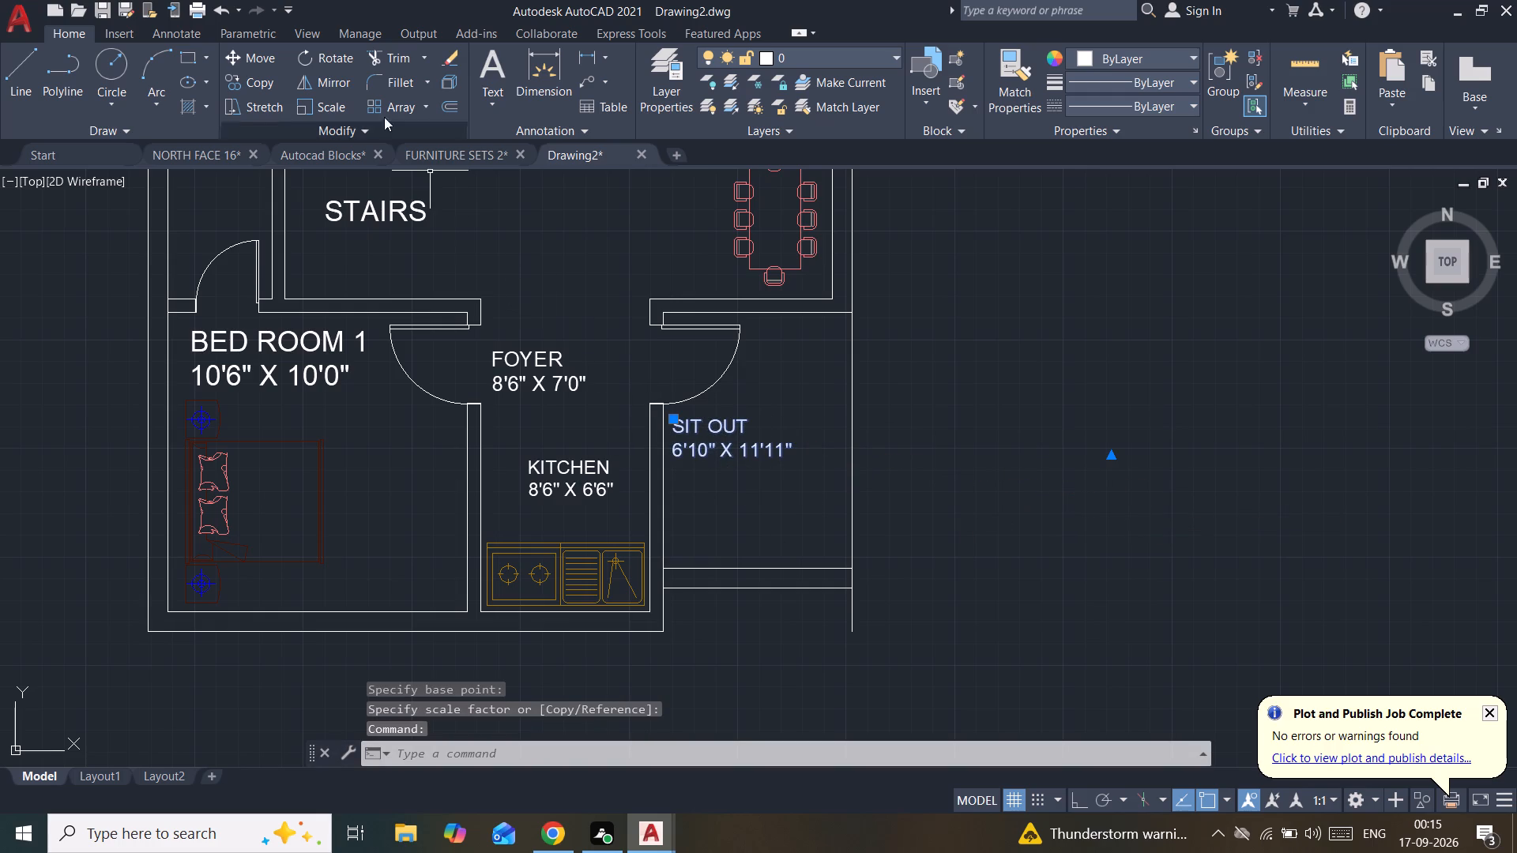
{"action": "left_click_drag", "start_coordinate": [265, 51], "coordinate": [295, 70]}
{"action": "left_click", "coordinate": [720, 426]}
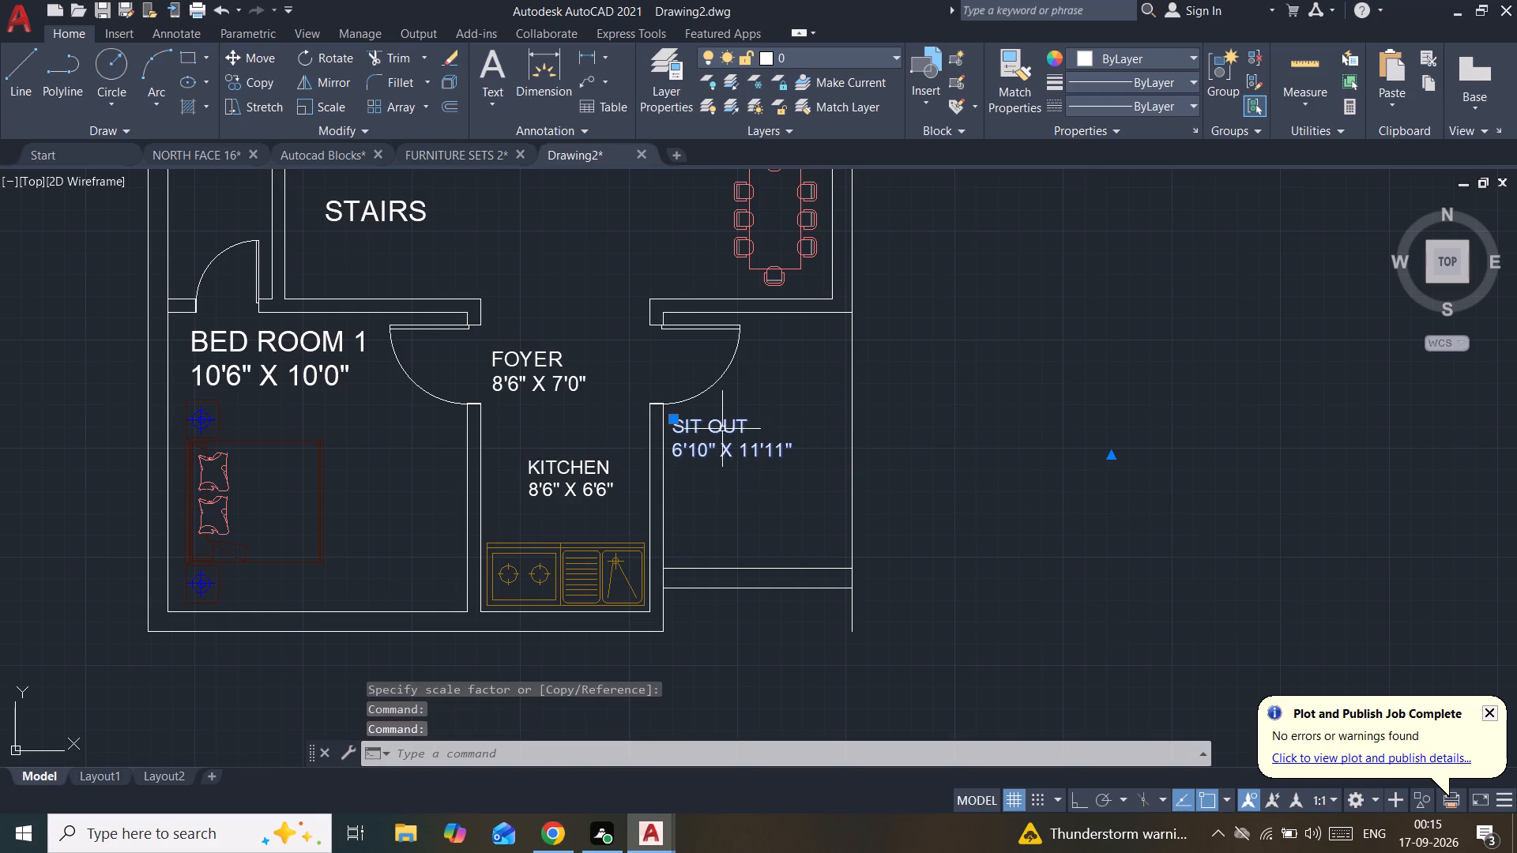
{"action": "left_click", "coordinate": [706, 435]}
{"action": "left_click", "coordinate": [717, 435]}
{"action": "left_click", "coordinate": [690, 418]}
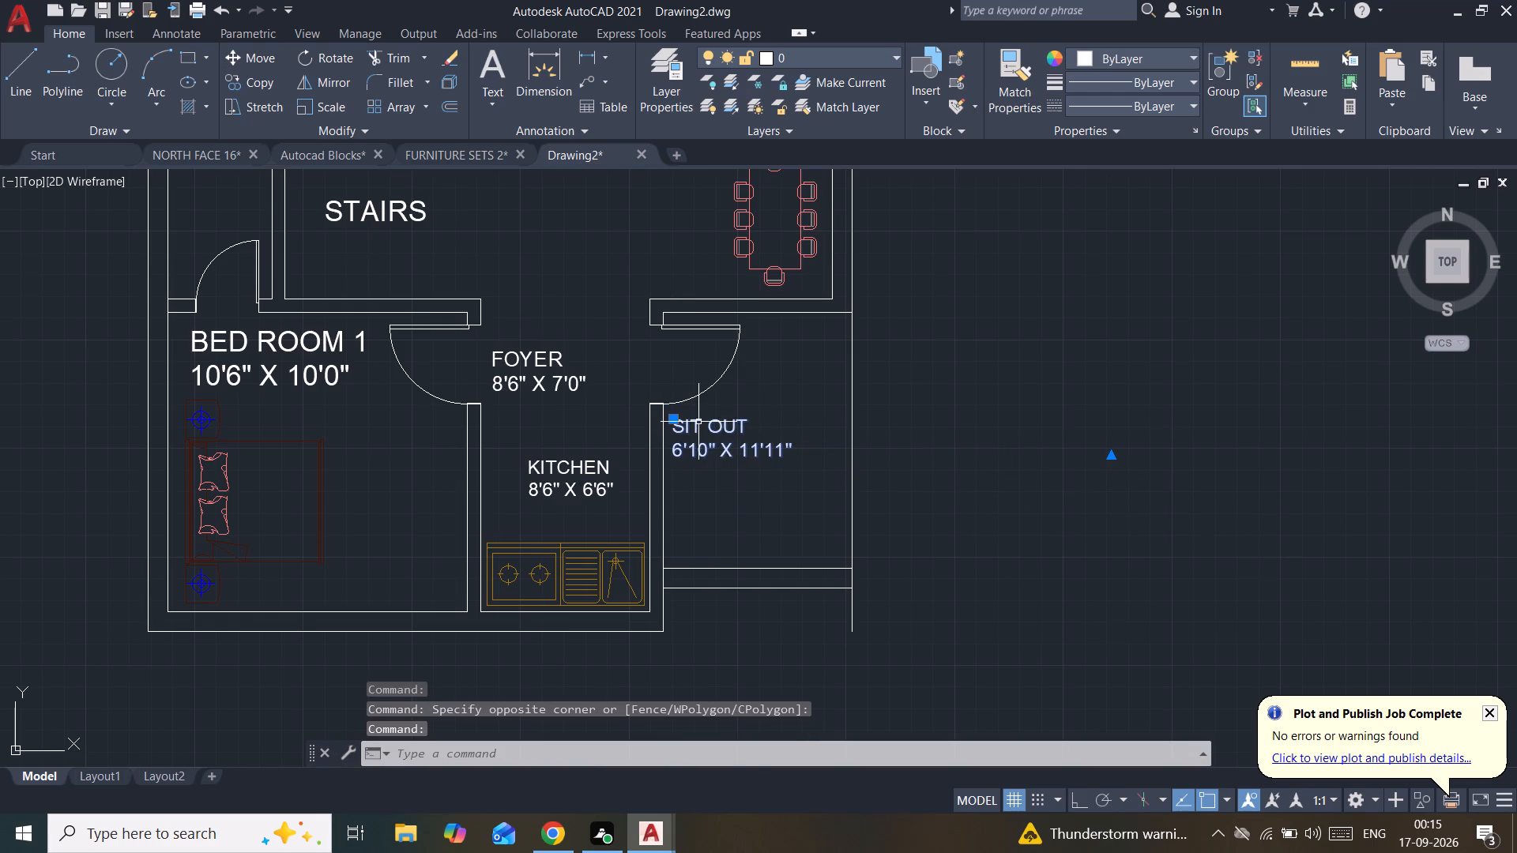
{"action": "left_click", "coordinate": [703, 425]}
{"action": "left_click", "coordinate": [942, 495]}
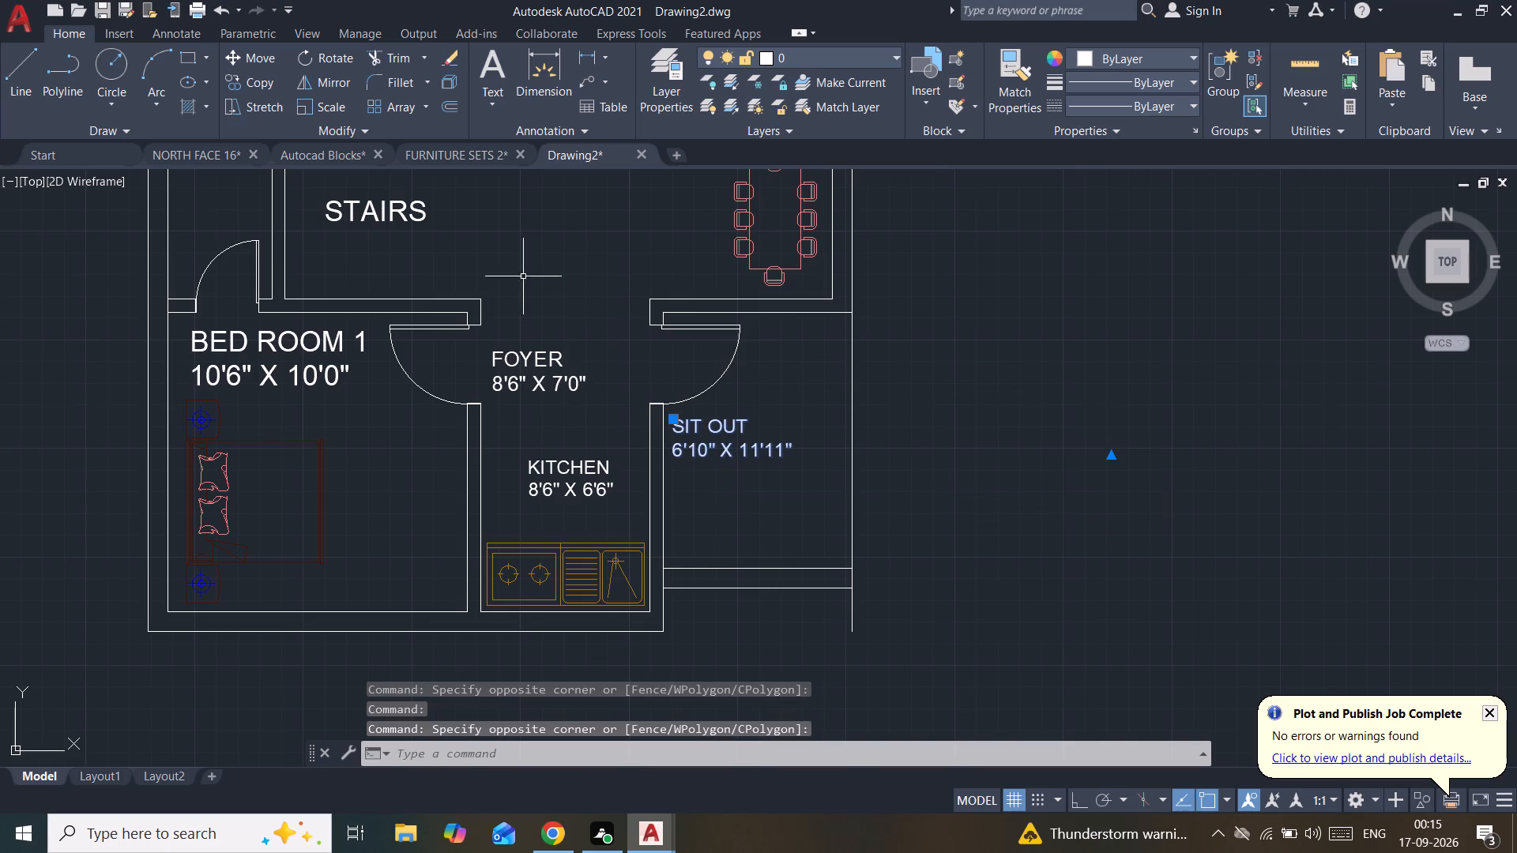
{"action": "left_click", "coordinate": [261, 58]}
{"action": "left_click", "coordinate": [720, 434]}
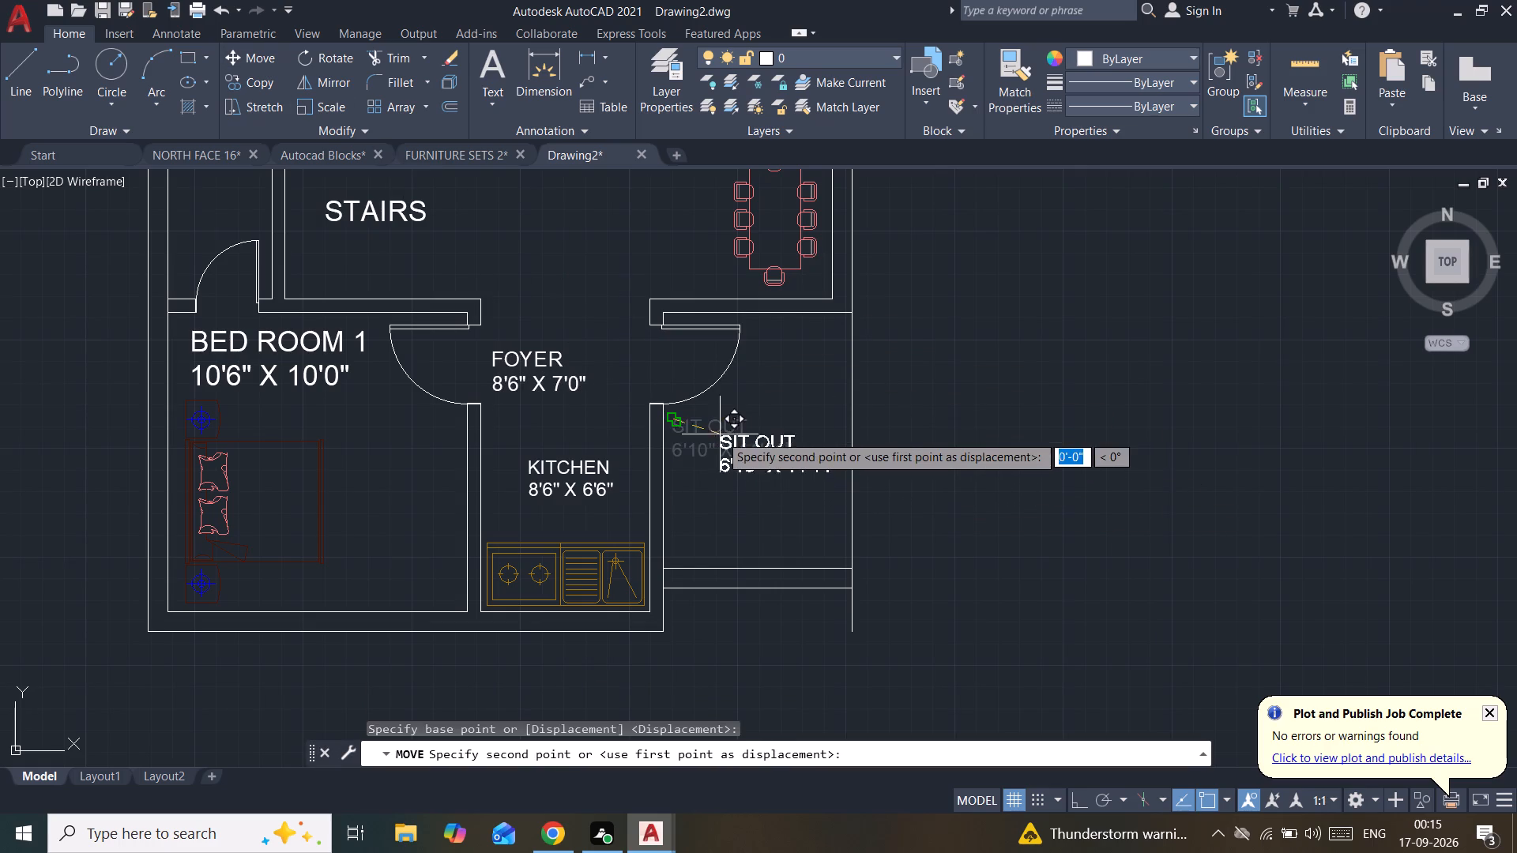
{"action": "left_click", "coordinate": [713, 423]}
Move the SIT OUT label clear of the kitchen wall toward the middle of the sit-out area.
{"action": "left_click", "coordinate": [715, 423]}
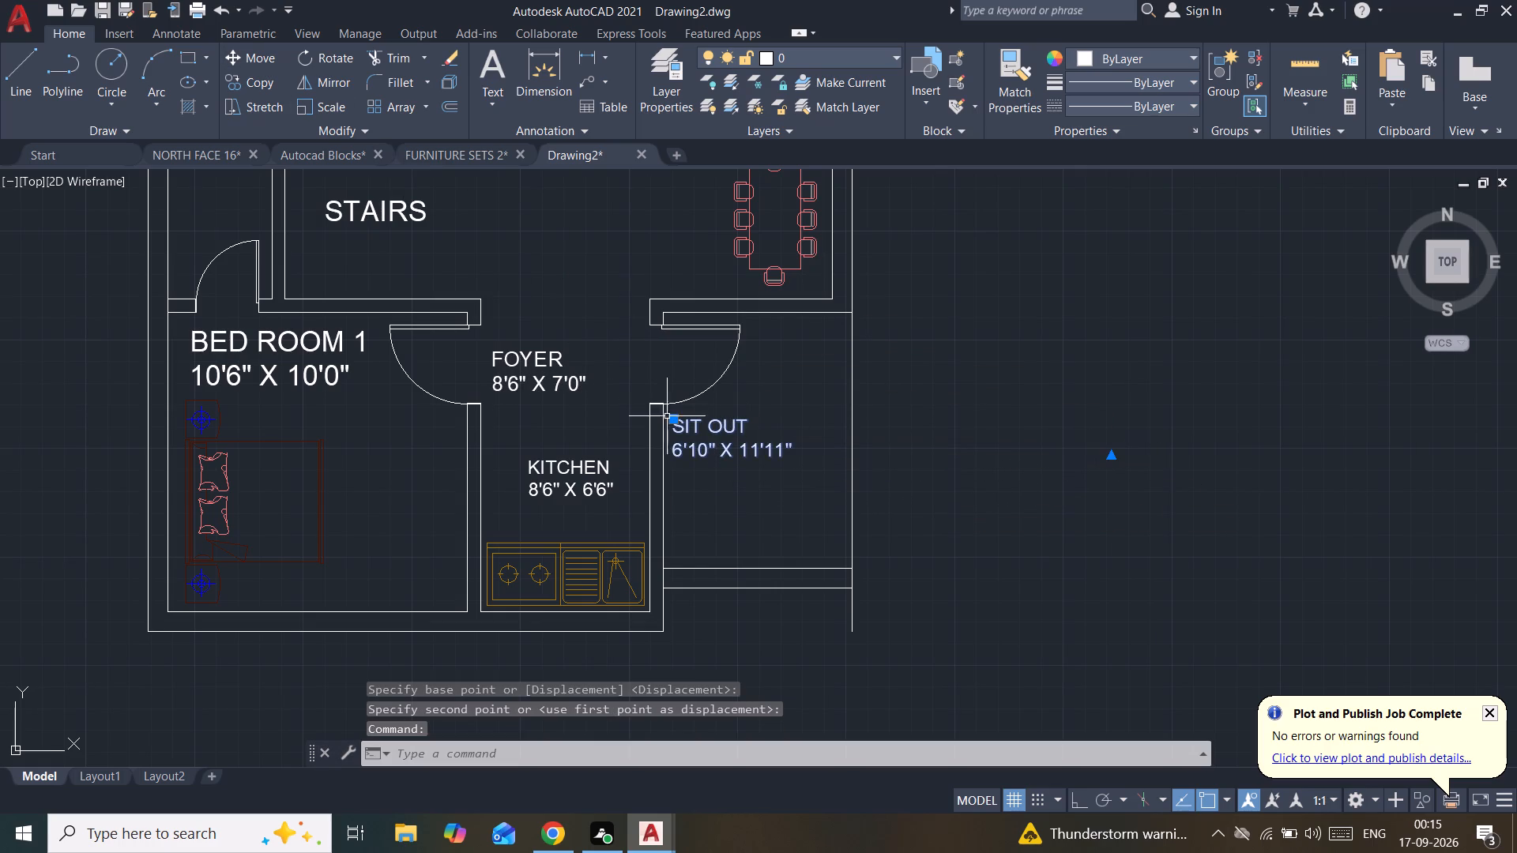
{"action": "left_click", "coordinate": [244, 62]}
{"action": "left_click", "coordinate": [725, 426]}
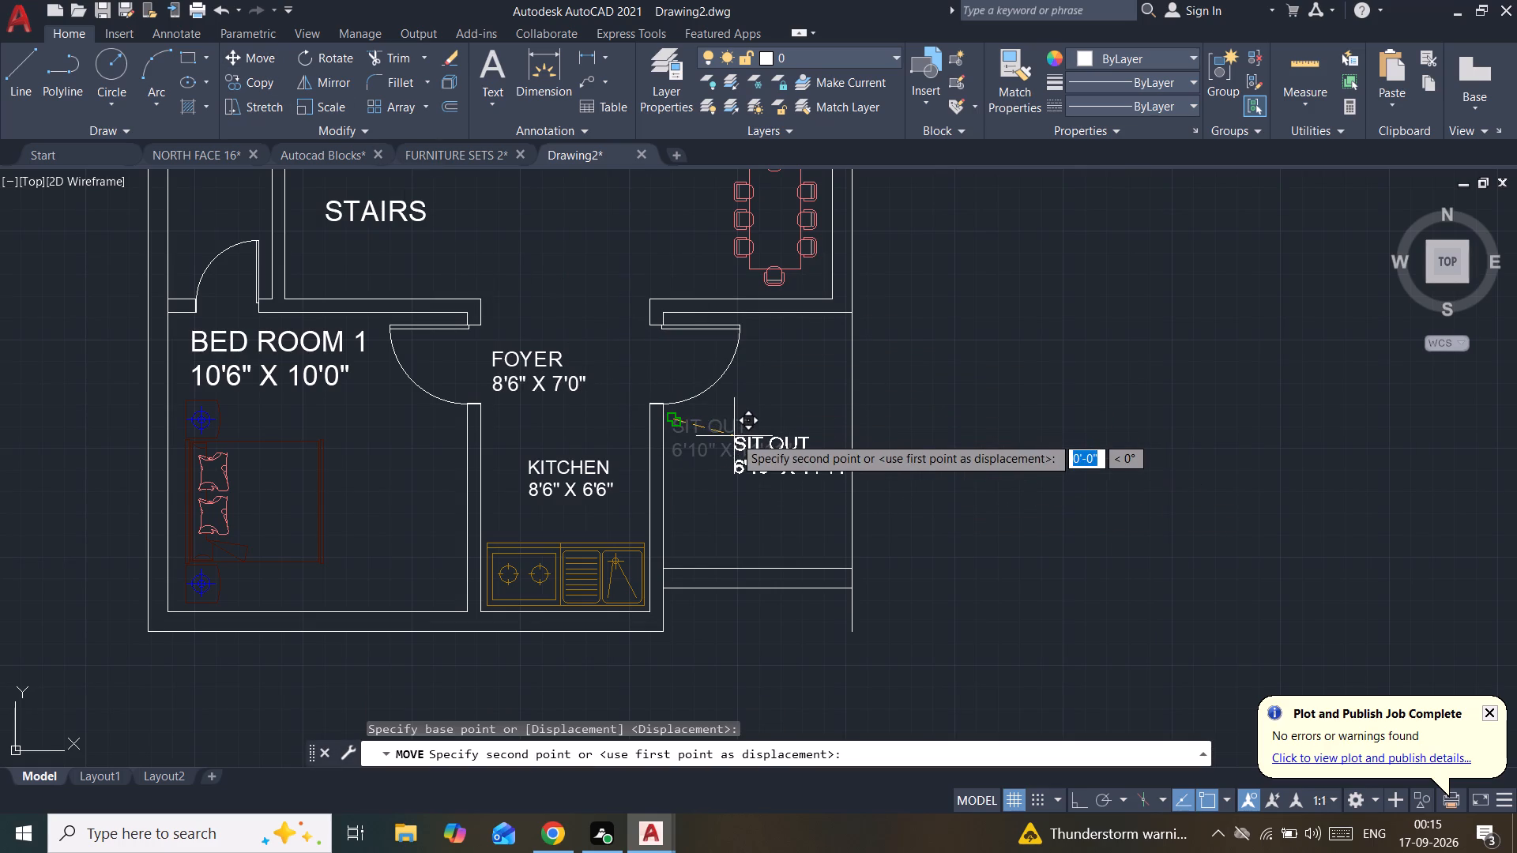
{"action": "scroll", "coordinate": [730, 434], "scroll_direction": "up", "scroll_amount": 2}
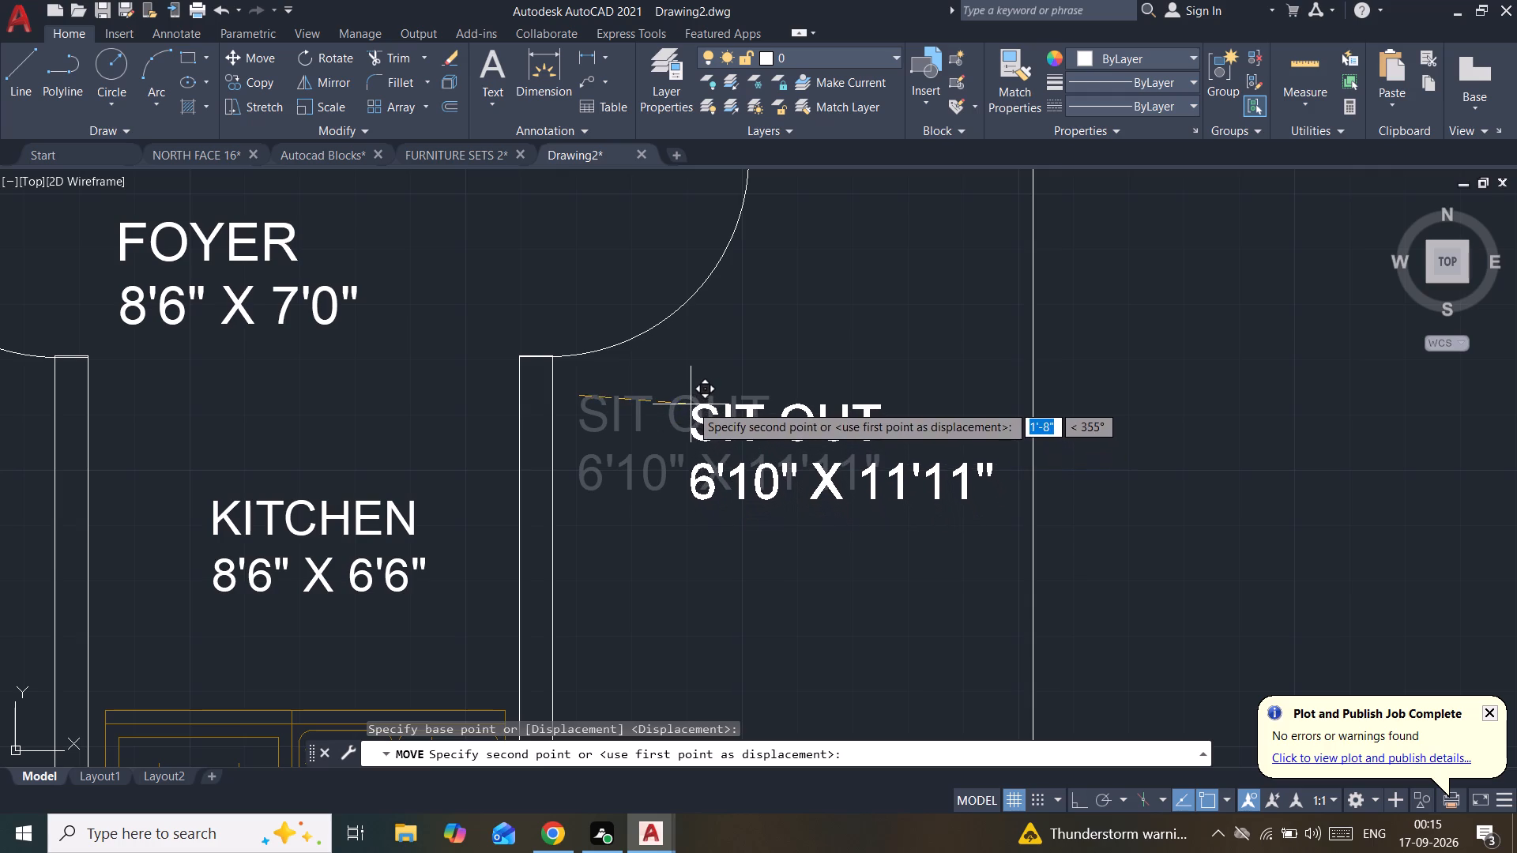
{"action": "left_click", "coordinate": [691, 404]}
Copy the SIT OUT label down to the narrow strip at the bottom of the sit-out area.
{"action": "scroll", "coordinate": [760, 498], "scroll_direction": "down", "scroll_amount": 1}
{"action": "middle_click_drag", "start_coordinate": [760, 498], "coordinate": [721, 374]}
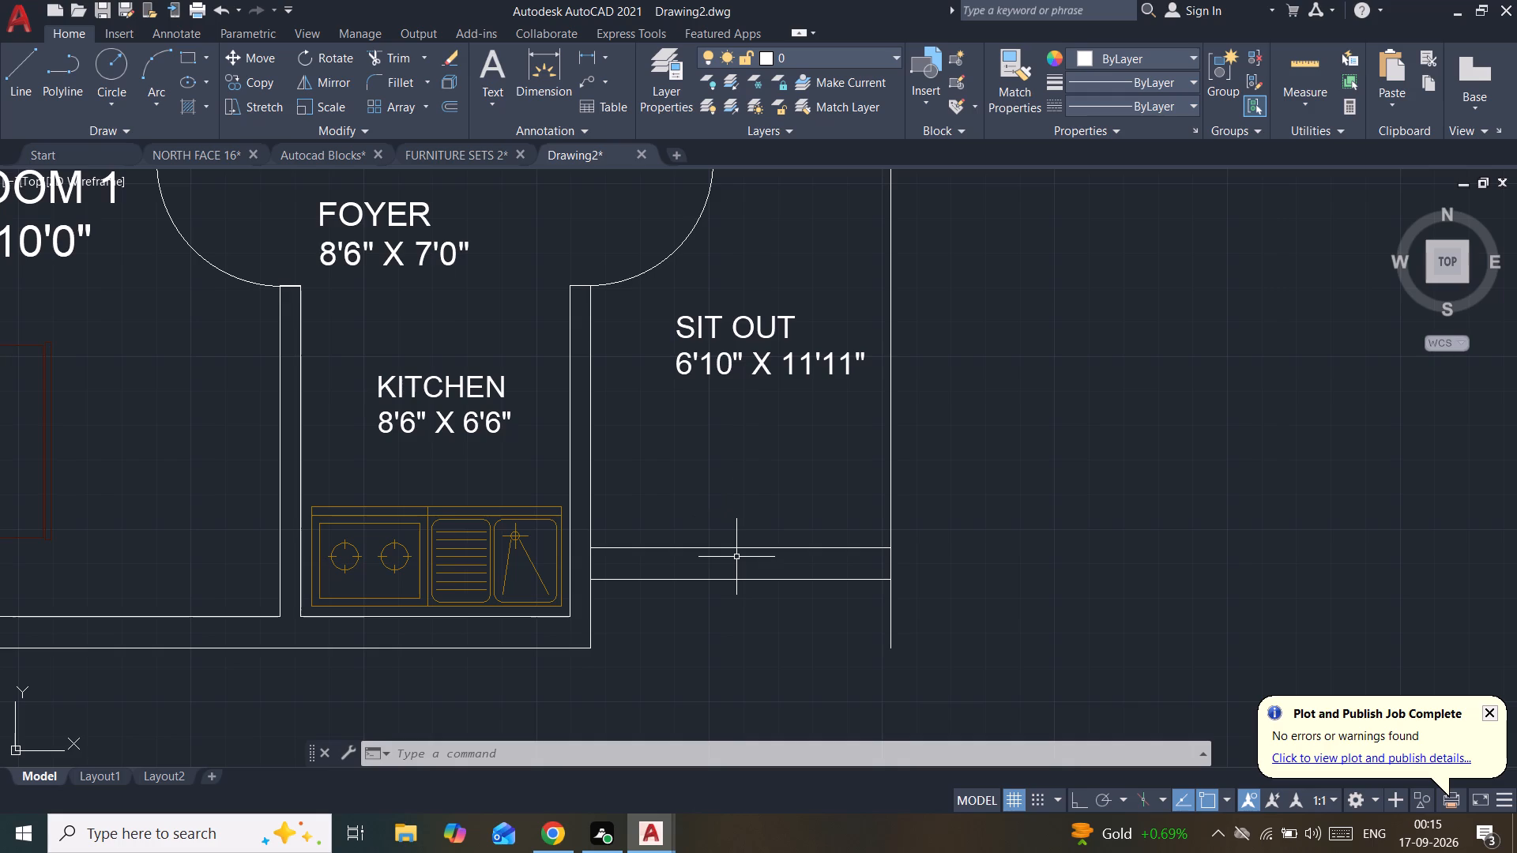
{"action": "scroll", "coordinate": [748, 553], "scroll_direction": "down", "scroll_amount": 1}
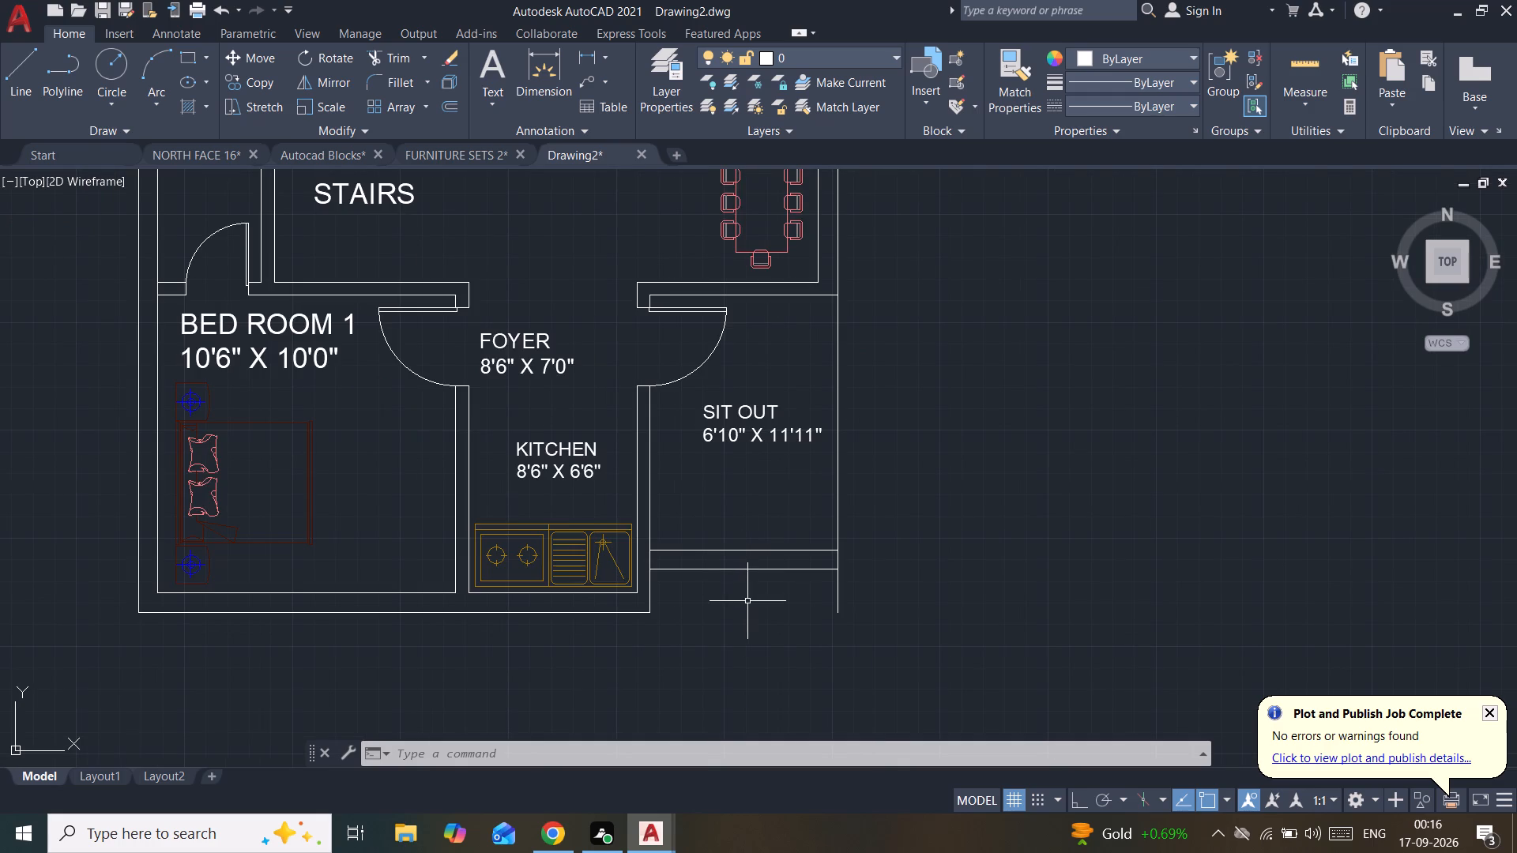
{"action": "left_click", "coordinate": [751, 413]}
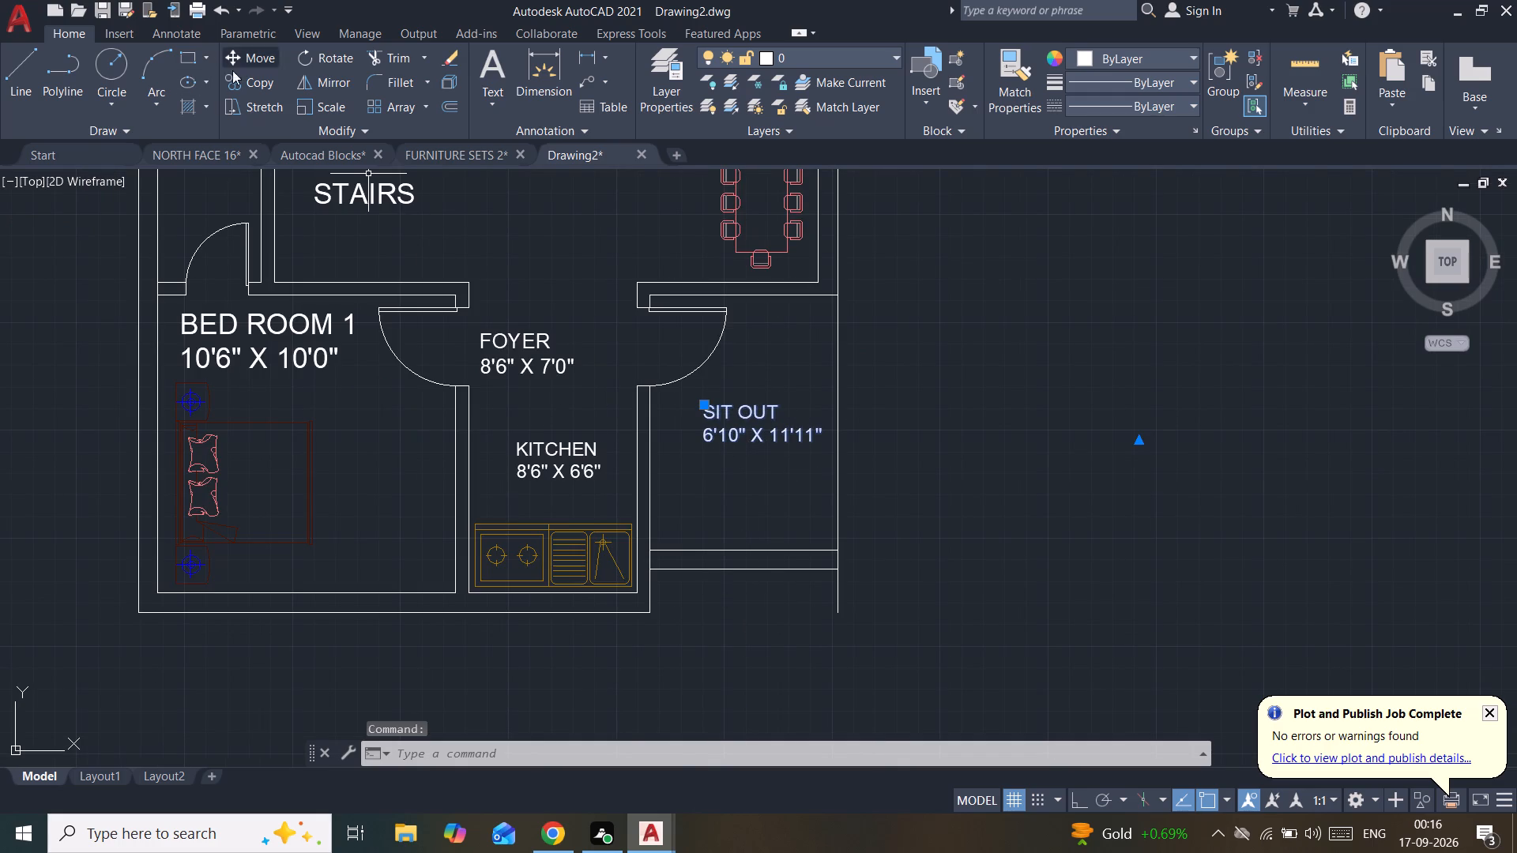
{"action": "left_click", "coordinate": [243, 79]}
{"action": "left_click", "coordinate": [736, 414]}
{"action": "scroll", "coordinate": [676, 572], "scroll_direction": "up", "scroll_amount": 1}
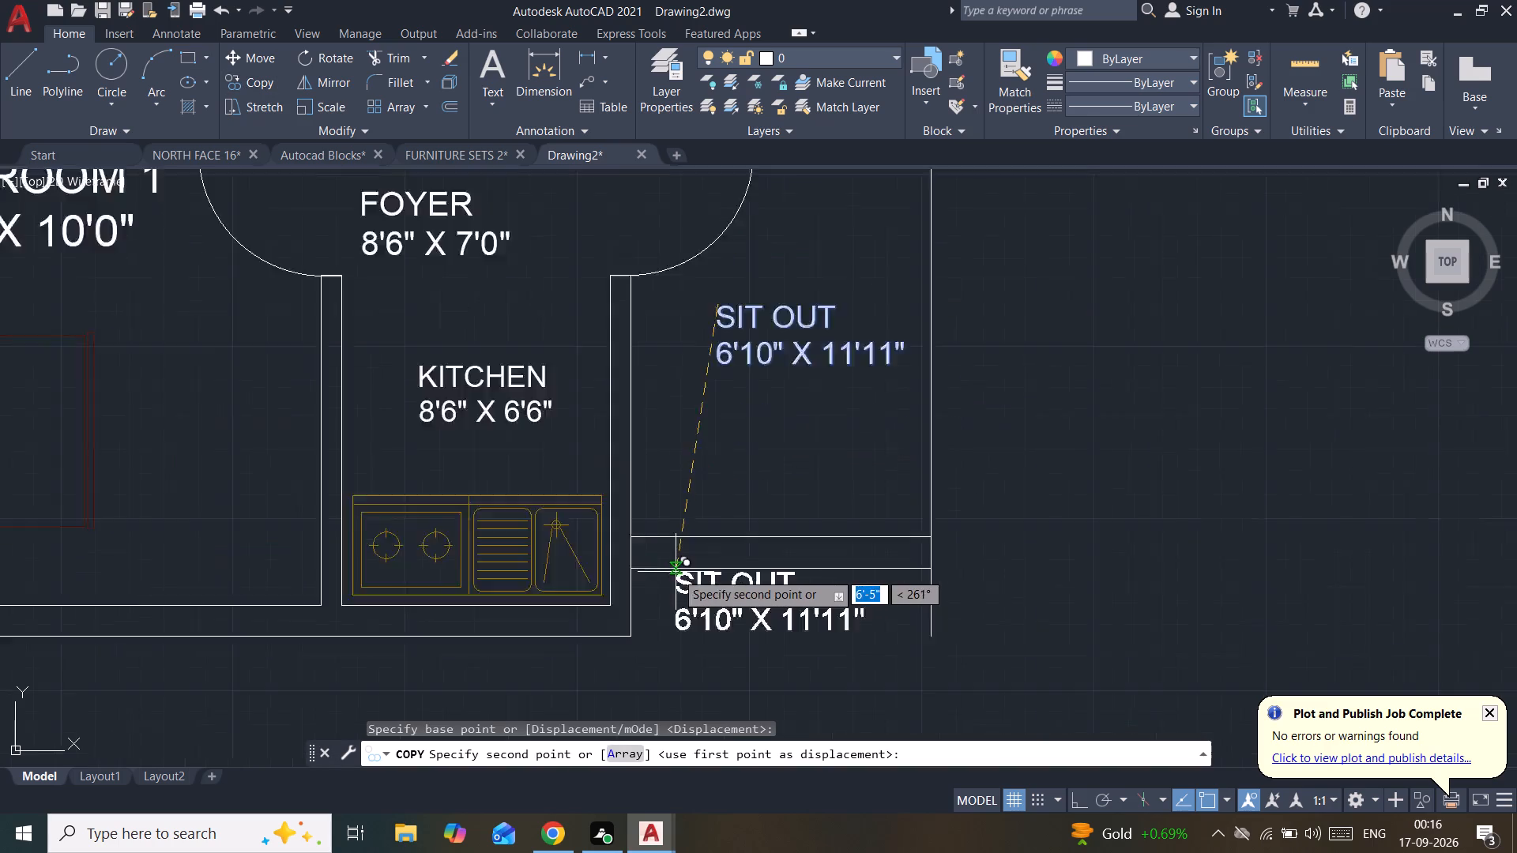
{"action": "scroll", "coordinate": [676, 572], "scroll_direction": "up", "scroll_amount": 2}
{"action": "left_click", "coordinate": [743, 494]}
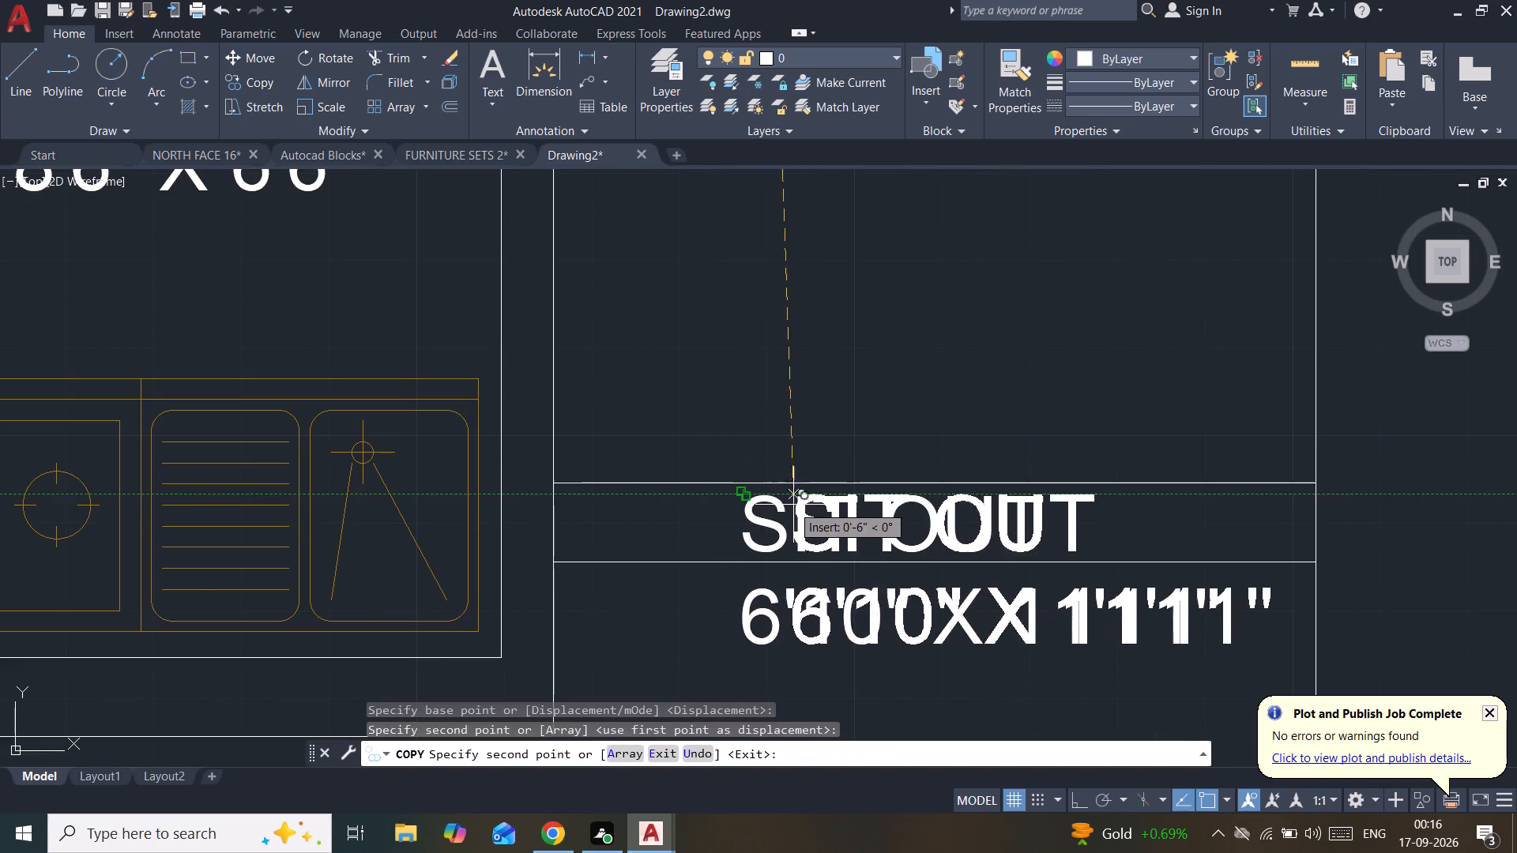
{"action": "scroll", "coordinate": [793, 505], "scroll_direction": "down", "scroll_amount": 4}
{"action": "key", "text": "Escape"}
Replace the text of the copied label in the narrow strip below the sit-out with ENTRY.
{"action": "scroll", "coordinate": [812, 529], "scroll_direction": "up", "scroll_amount": 1}
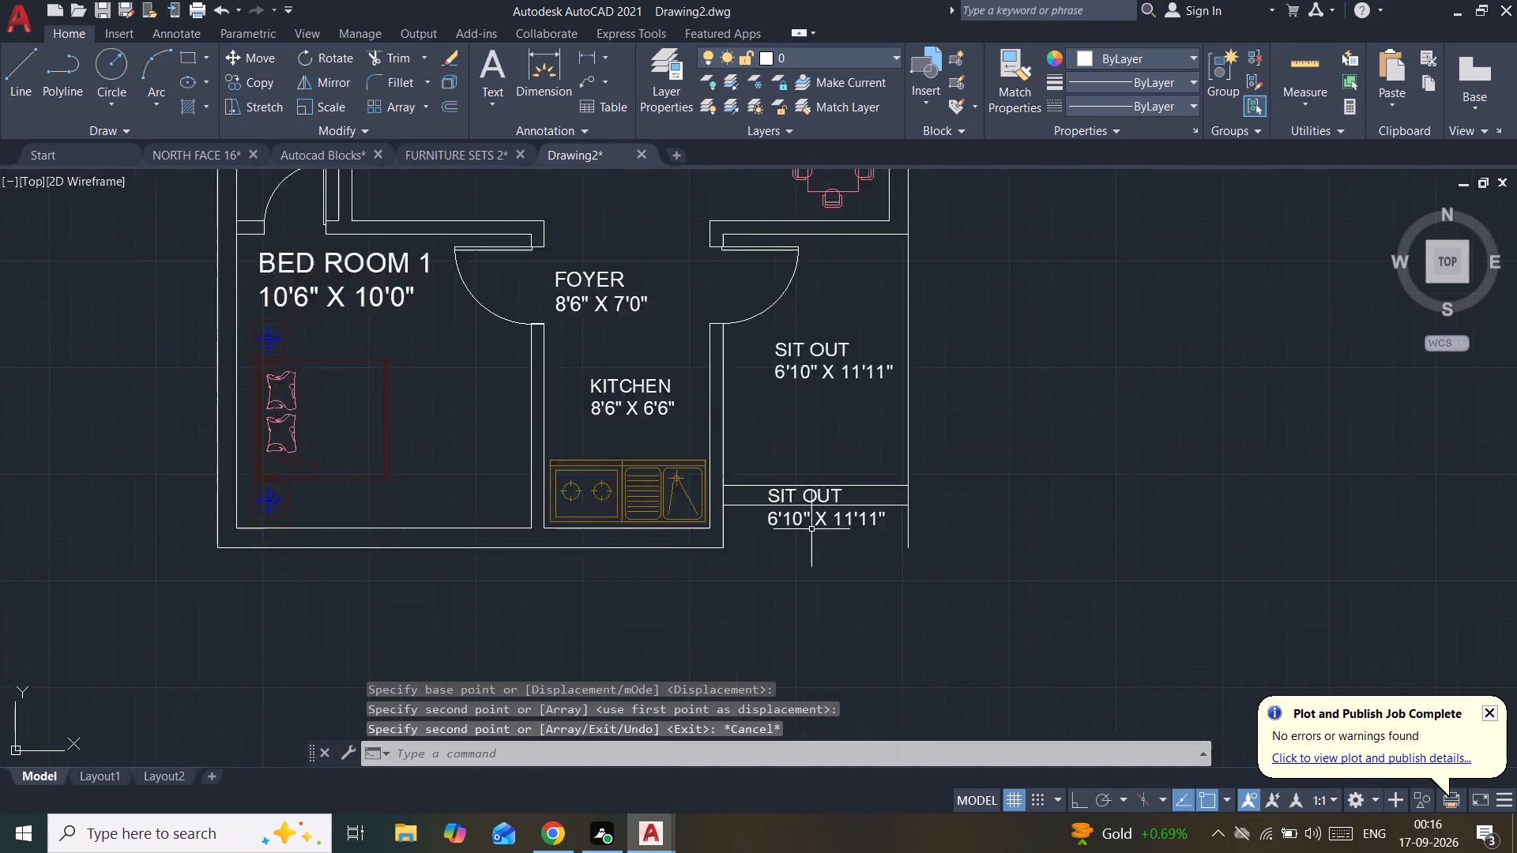
{"action": "scroll", "coordinate": [811, 529], "scroll_direction": "up", "scroll_amount": 1}
{"action": "double_click", "coordinate": [824, 502]}
{"action": "left_click", "coordinate": [935, 515]}
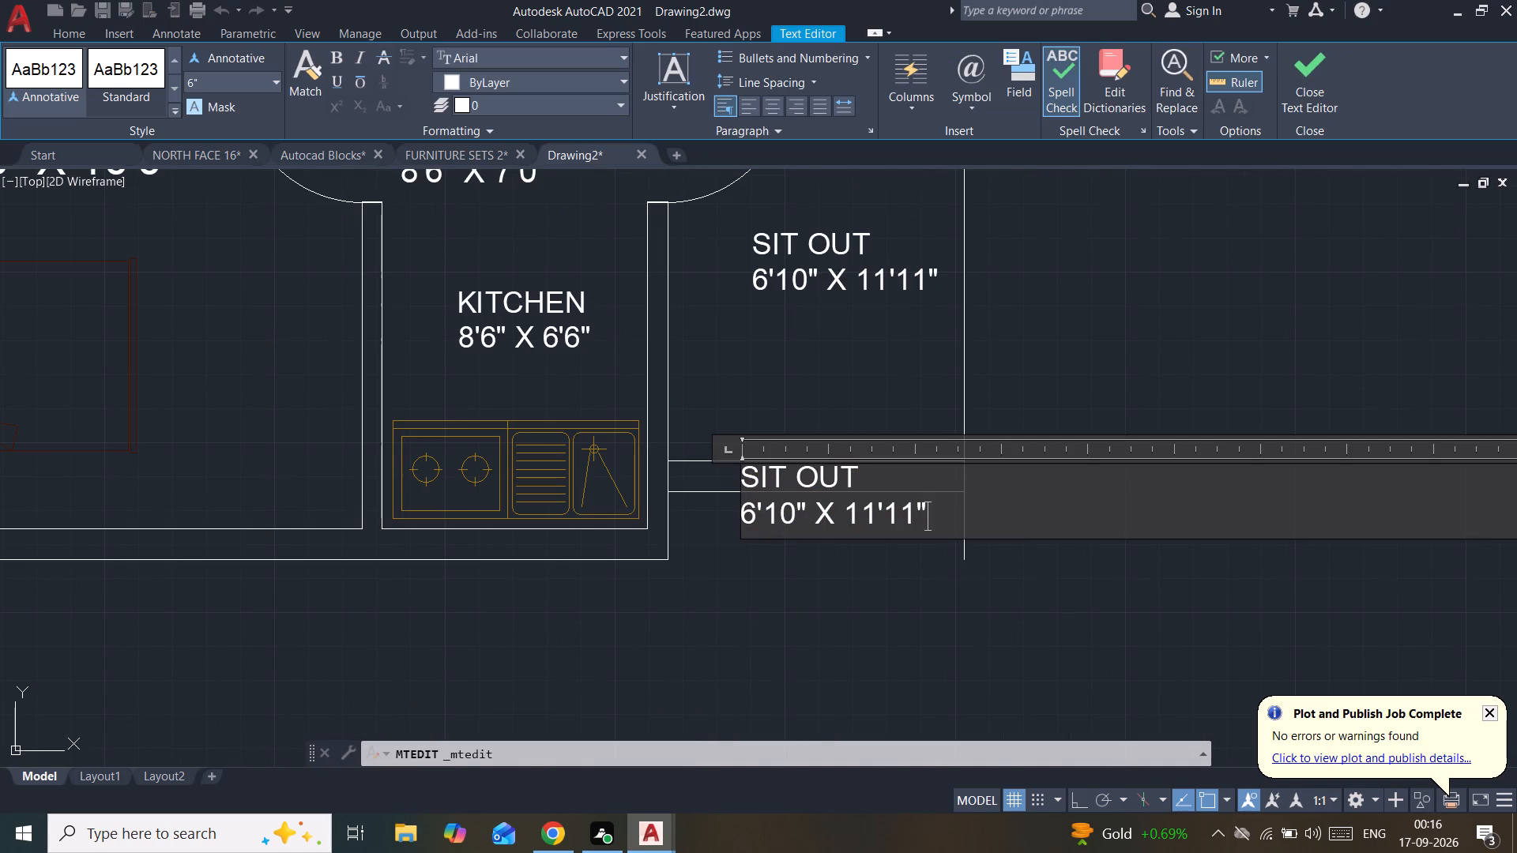
{"action": "key", "text": "BackSpace"}
{"action": "key", "text": "BackSpace"}
{"action": "key", "text": "BackSpace"}
{"action": "key", "text": "BackSpace"}
{"action": "key", "text": "BackSpace"}
{"action": "key", "text": "BackSpace"}
{"action": "key", "text": "BackSpace"}
{"action": "key", "text": "BackSpace"}
{"action": "key", "text": "BackSpace"}
{"action": "key", "text": "BackSpace"}
{"action": "key", "text": "BackSpace"}
{"action": "key", "text": "BackSpace"}
{"action": "key", "text": "BackSpace"}
{"action": "key", "text": "BackSpace"}
{"action": "key", "text": "BackSpace"}
{"action": "key", "text": "BackSpace"}
{"action": "key", "text": "BackSpace"}
{"action": "key", "text": "BackSpace"}
{"action": "key", "text": "BackSpace"}
{"action": "key", "text": "BackSpace"}
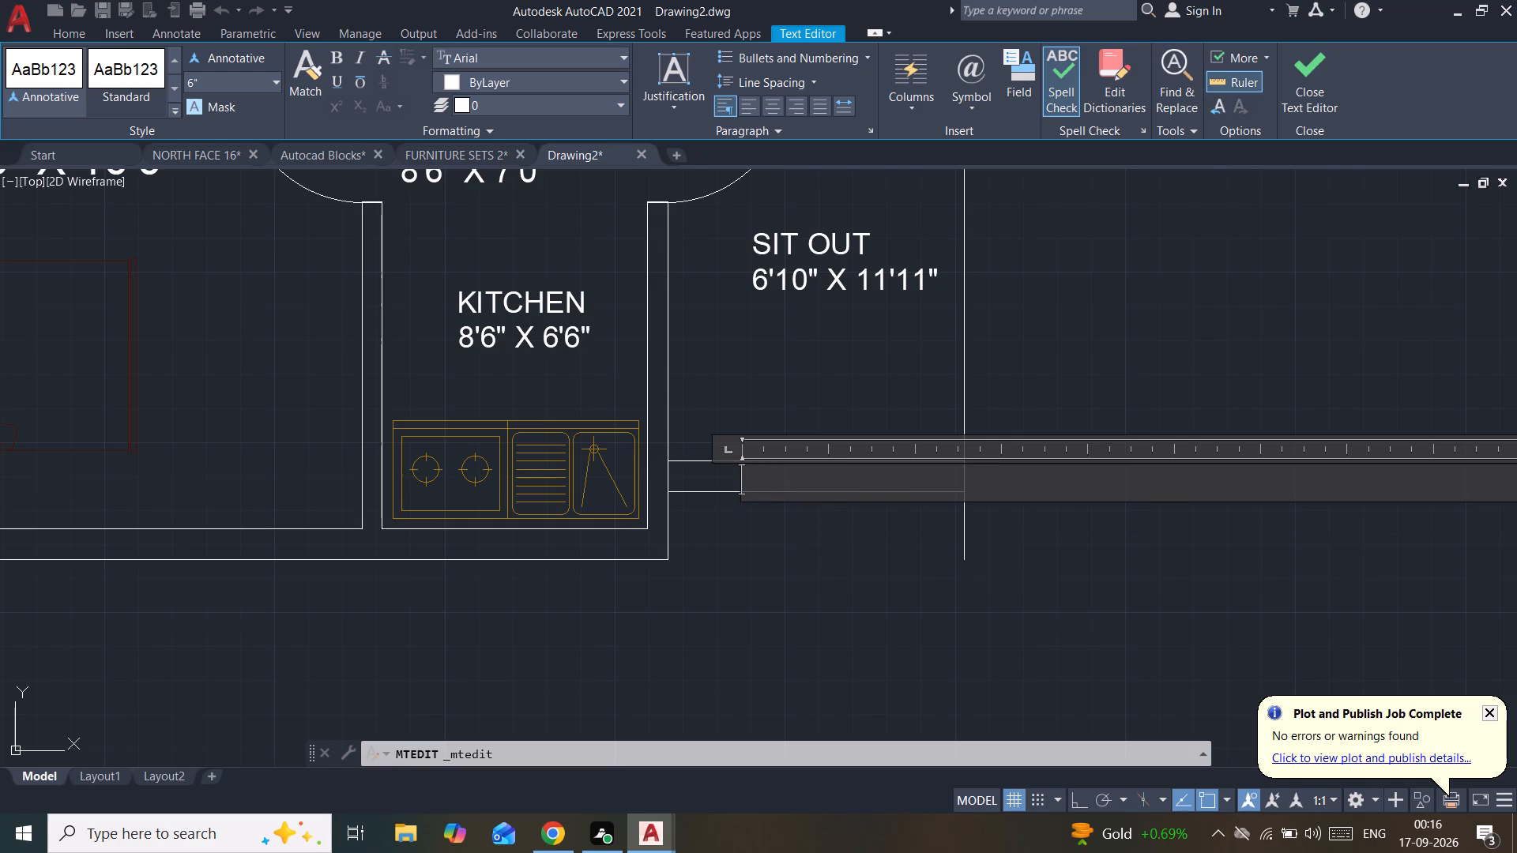
{"action": "type", "text": "ENTRY"}
{"action": "left_click", "coordinate": [1165, 389]}
Change the lower bedroom's label to BED ROOM 2 with a second line reading 10'0" X 11'6".
{"action": "scroll", "coordinate": [875, 381], "scroll_direction": "down", "scroll_amount": 1}
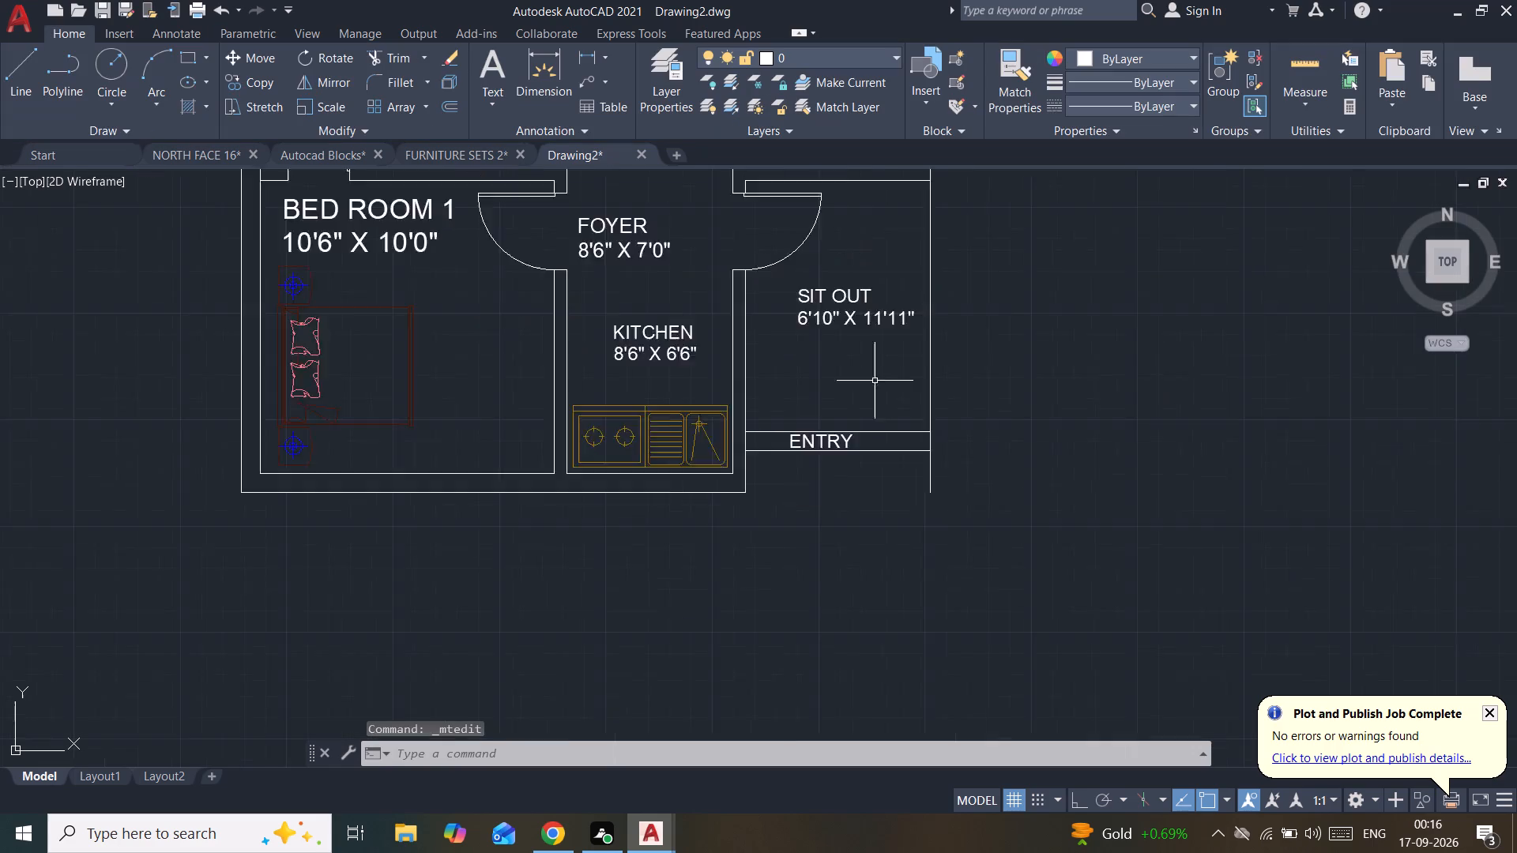
{"action": "scroll", "coordinate": [871, 381], "scroll_direction": "down", "scroll_amount": 1}
{"action": "middle_click_drag", "start_coordinate": [824, 404], "coordinate": [907, 636]}
{"action": "double_click", "coordinate": [631, 504]}
{"action": "left_click", "coordinate": [693, 530]}
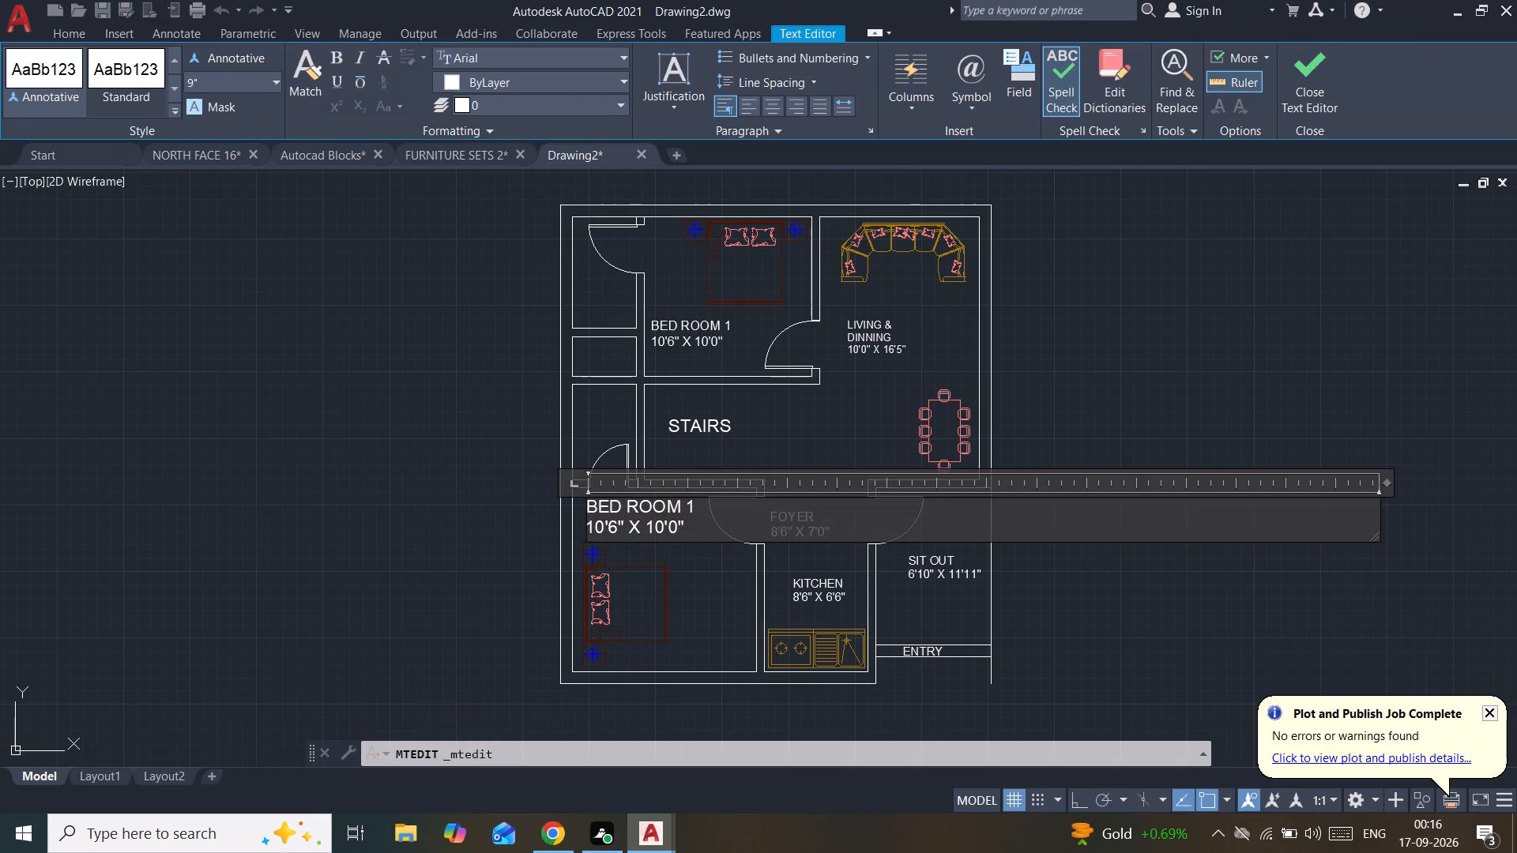
{"action": "key", "text": "BackSpace"}
{"action": "key", "text": "BackSpace"}
{"action": "key", "text": "BackSpace"}
{"action": "key", "text": "BackSpace"}
{"action": "key", "text": "BackSpace"}
{"action": "key", "text": "BackSpace"}
{"action": "key", "text": "BackSpace"}
{"action": "key", "text": "BackSpace"}
{"action": "key", "text": "BackSpace"}
{"action": "key", "text": "BackSpace"}
{"action": "key", "text": "BackSpace"}
{"action": "key", "text": "BackSpace"}
{"action": "key", "text": "BackSpace"}
{"action": "key", "text": "BackSpace"}
{"action": "key", "text": "BackSpace"}
{"action": "key", "text": "BackSpace"}
{"action": "key", "text": "BackSpace"}
{"action": "key", "text": "BackSpace"}
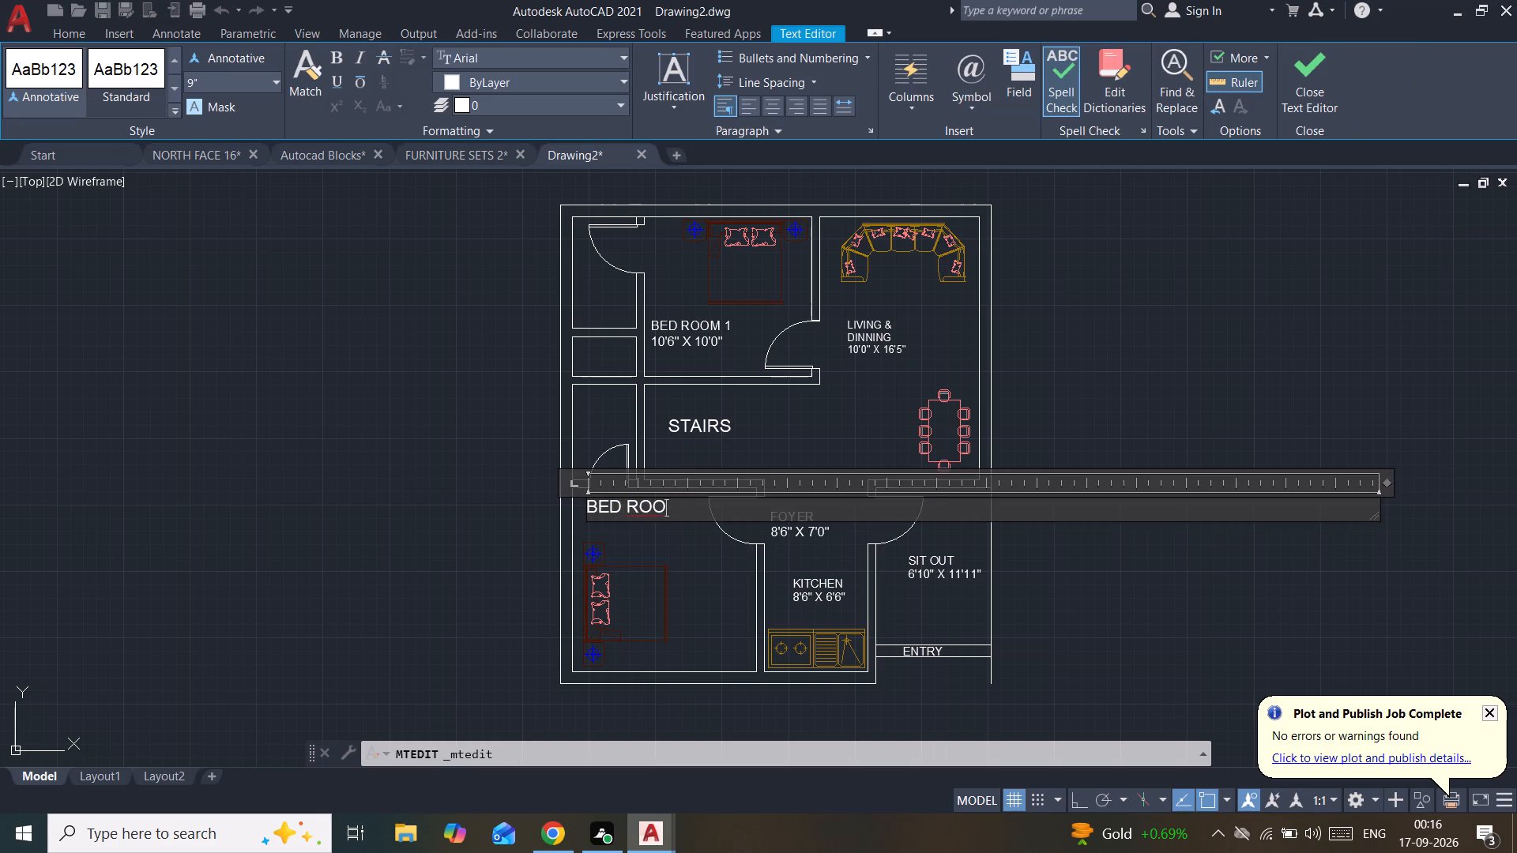
{"action": "type", "text": "OM"}
{"action": "key", "text": "space"}
{"action": "type", "text": "2"}
{"action": "key", "text": "Return"}
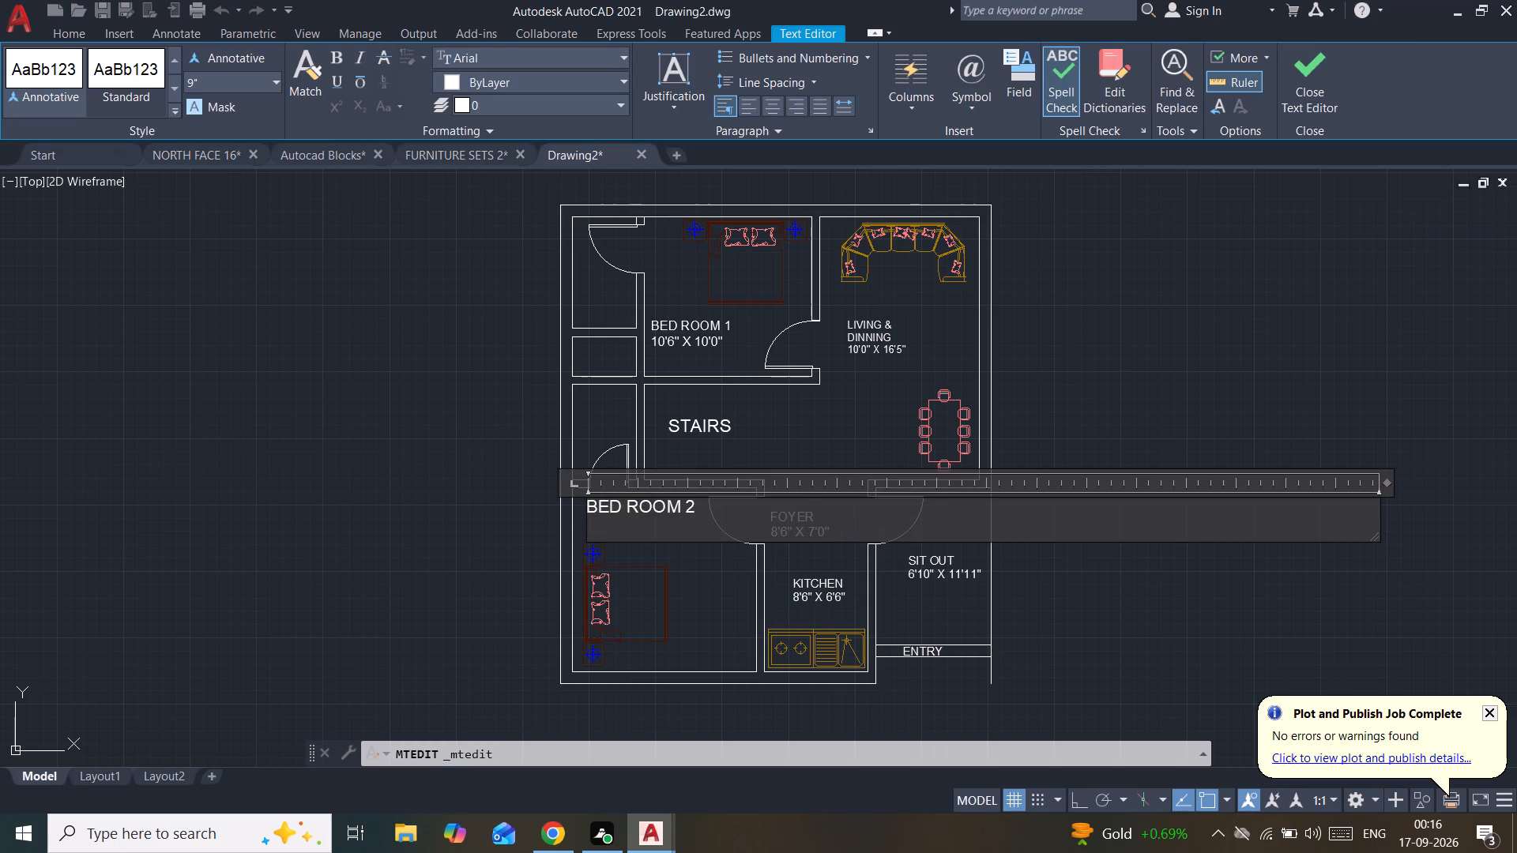
{"action": "type", "text": "10'0\" X 11'6\""}
{"action": "left_click", "coordinate": [751, 440]}
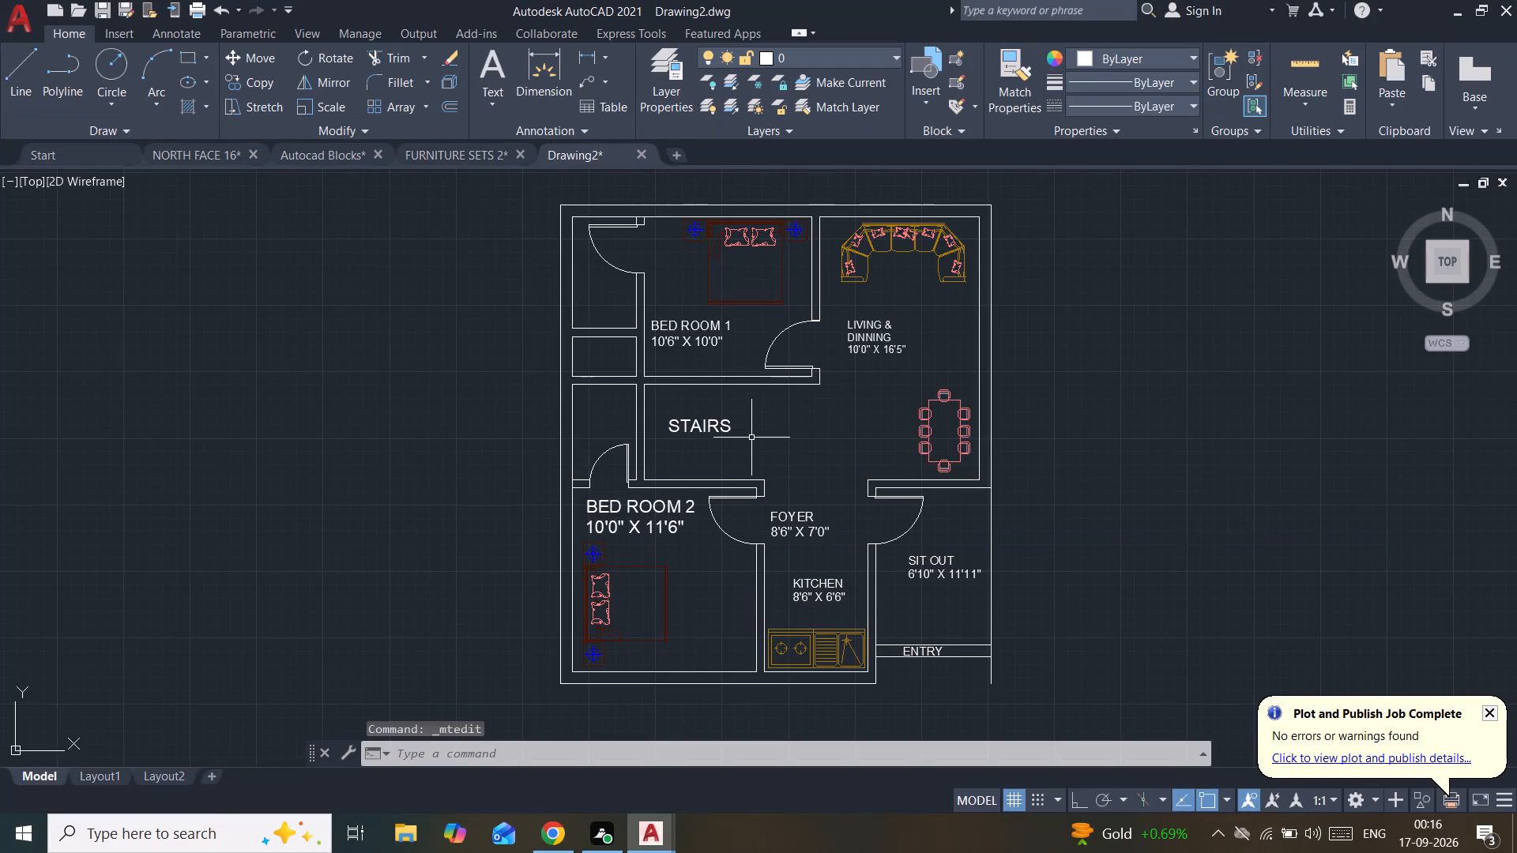
Scale down the BED ROOM 2 label freehand from its upper-left corner.
{"action": "scroll", "coordinate": [626, 528], "scroll_direction": "up", "scroll_amount": 1}
{"action": "middle_click_drag", "start_coordinate": [626, 528], "coordinate": [649, 457]}
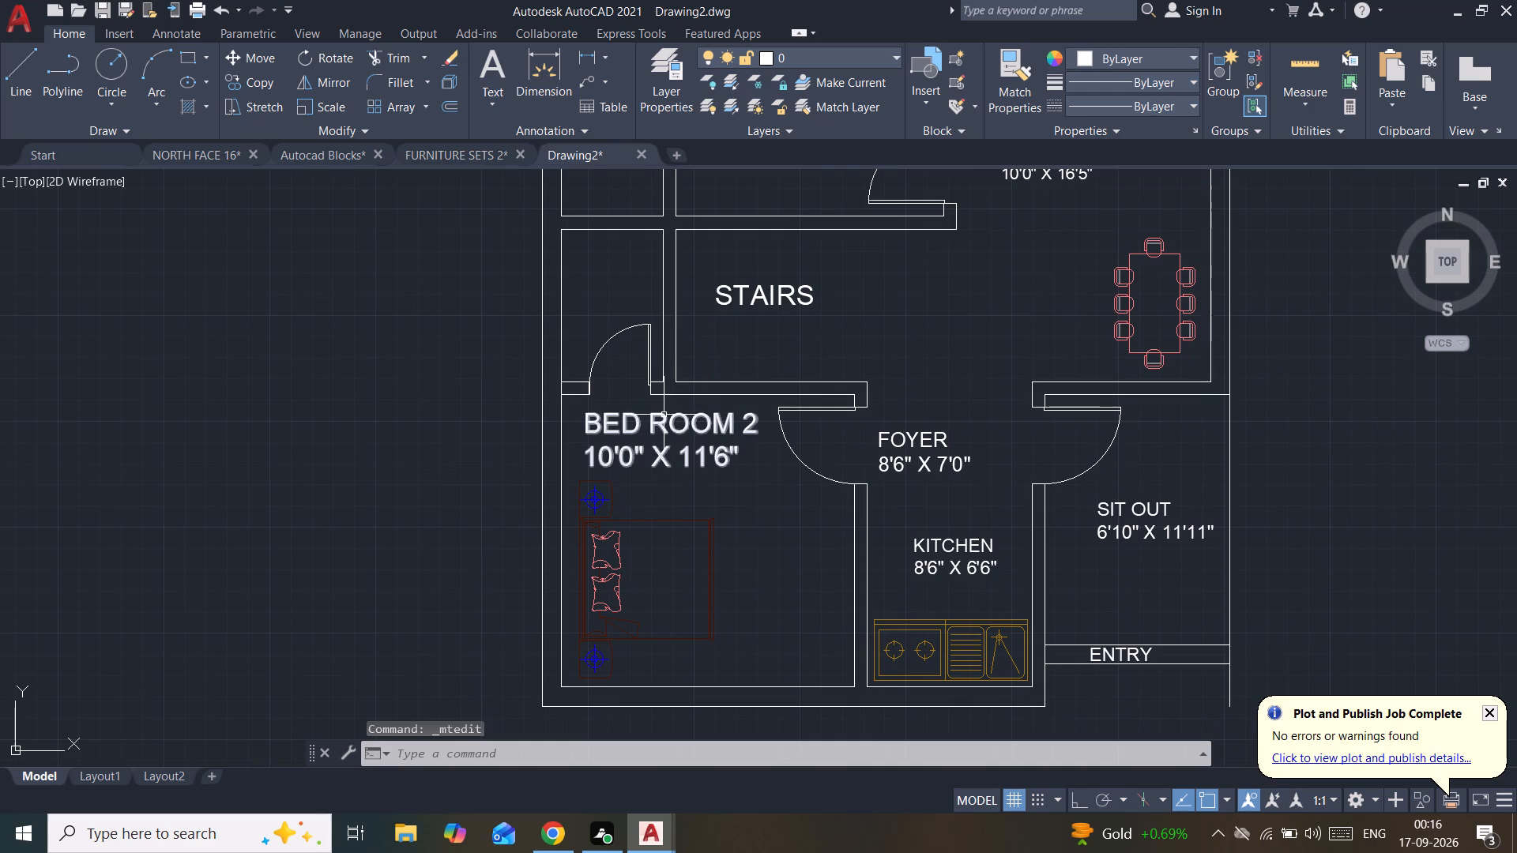
{"action": "left_click", "coordinate": [664, 415]}
{"action": "left_click", "coordinate": [295, 104]}
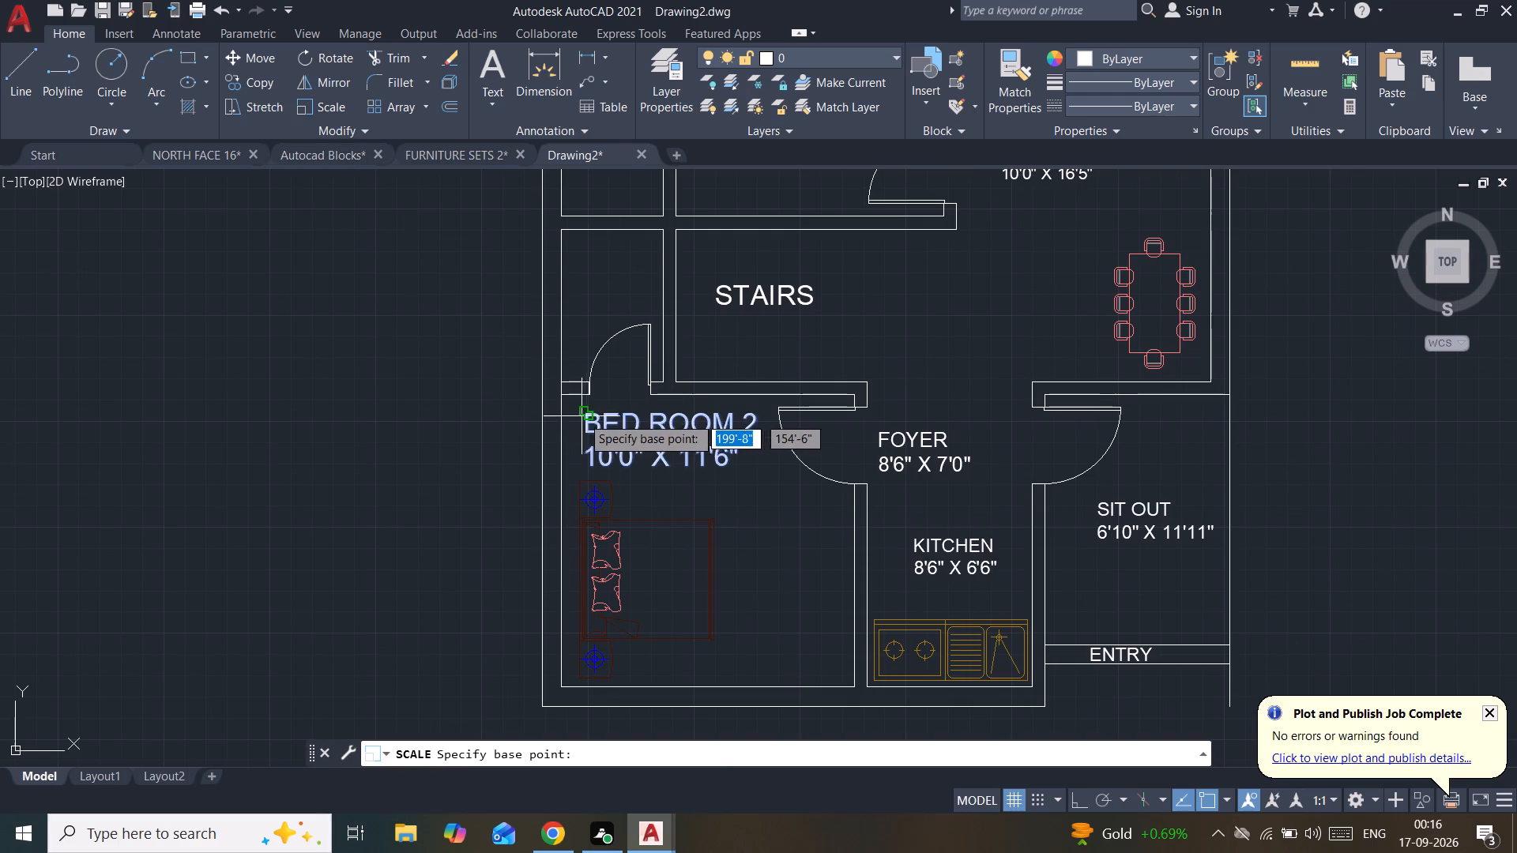
{"action": "left_click", "coordinate": [589, 415]}
{"action": "left_click", "coordinate": [955, 469]}
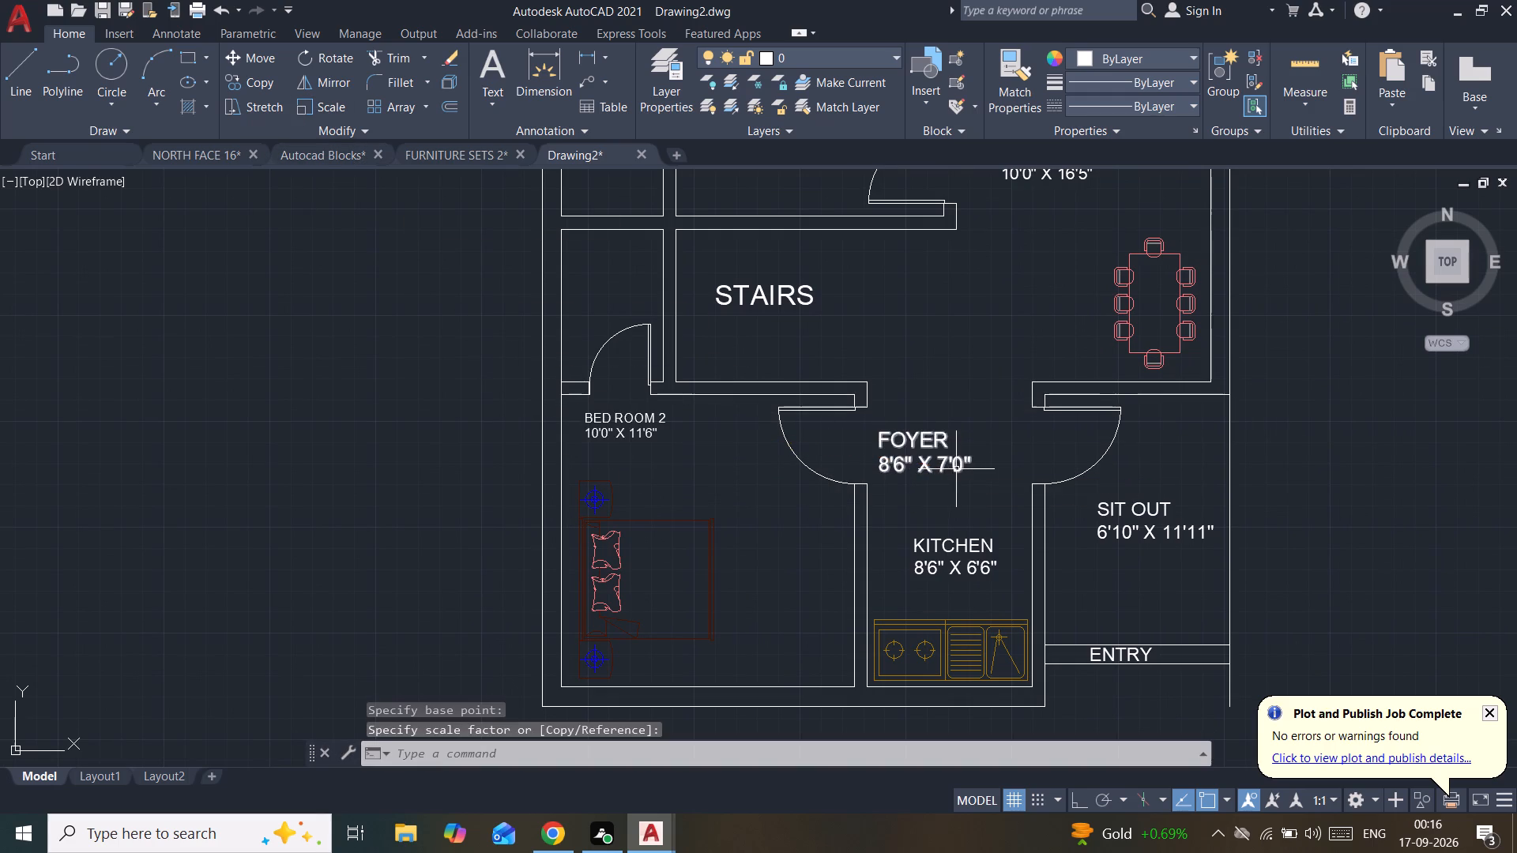
Scale up the BED ROOM 2 label freehand from its upper-left corner, to about the size of the FOYER label.
{"action": "scroll", "coordinate": [953, 299], "scroll_direction": "down", "scroll_amount": 1}
{"action": "middle_click_drag", "start_coordinate": [953, 299], "coordinate": [936, 321]}
{"action": "left_click", "coordinate": [740, 395]}
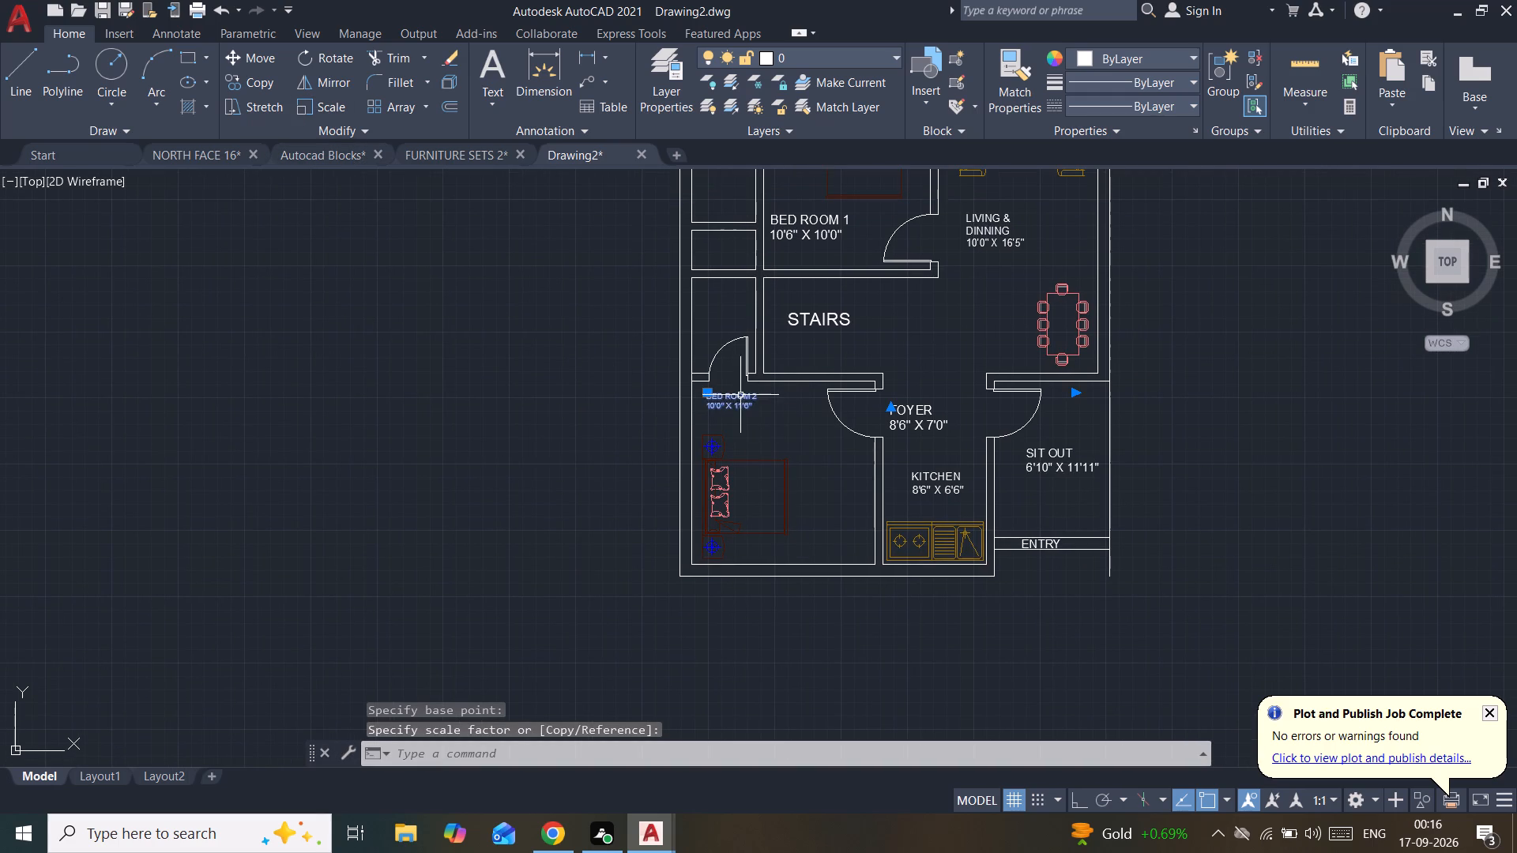
{"action": "left_click", "coordinate": [314, 112]}
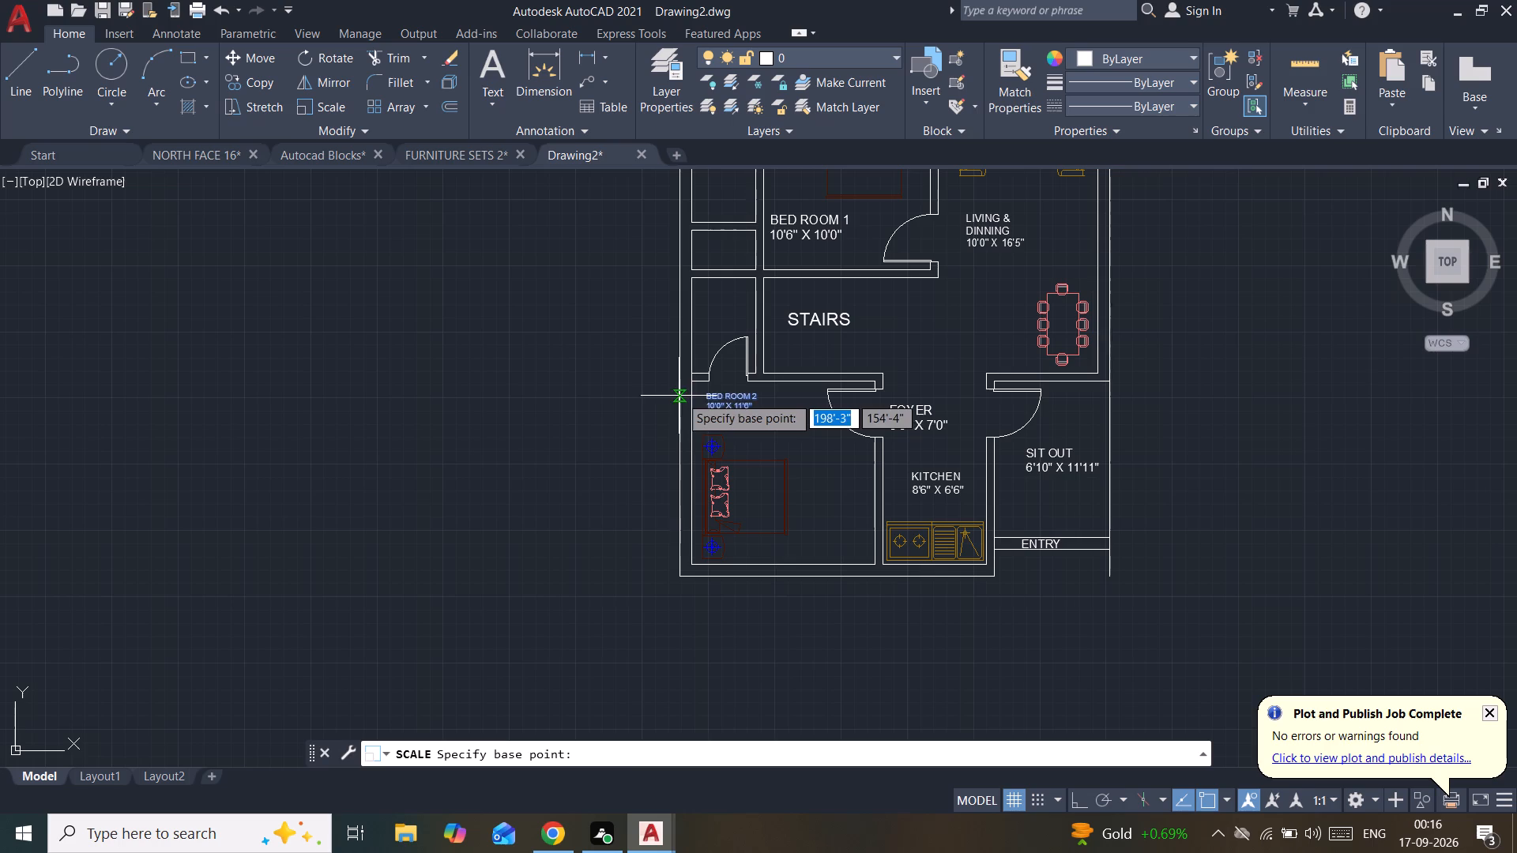
{"action": "left_click", "coordinate": [712, 397]}
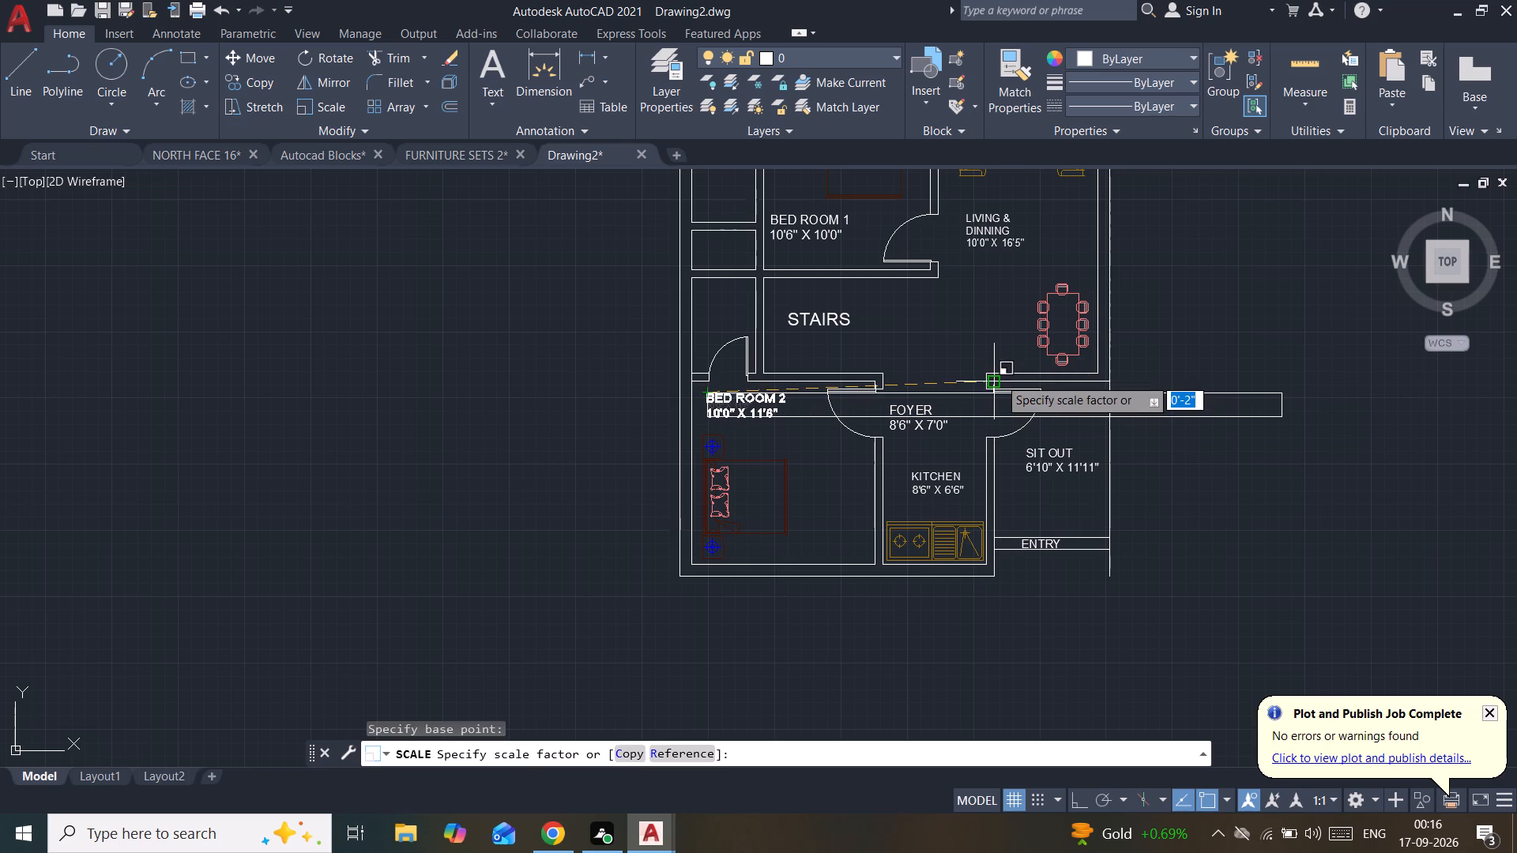
{"action": "left_click", "coordinate": [996, 378]}
Copy the BED ROOM 1 label into each of the three small rooms stacked along the plan's left wall.
{"action": "scroll", "coordinate": [935, 295], "scroll_direction": "down", "scroll_amount": 1}
{"action": "middle_click_drag", "start_coordinate": [935, 295], "coordinate": [864, 418]}
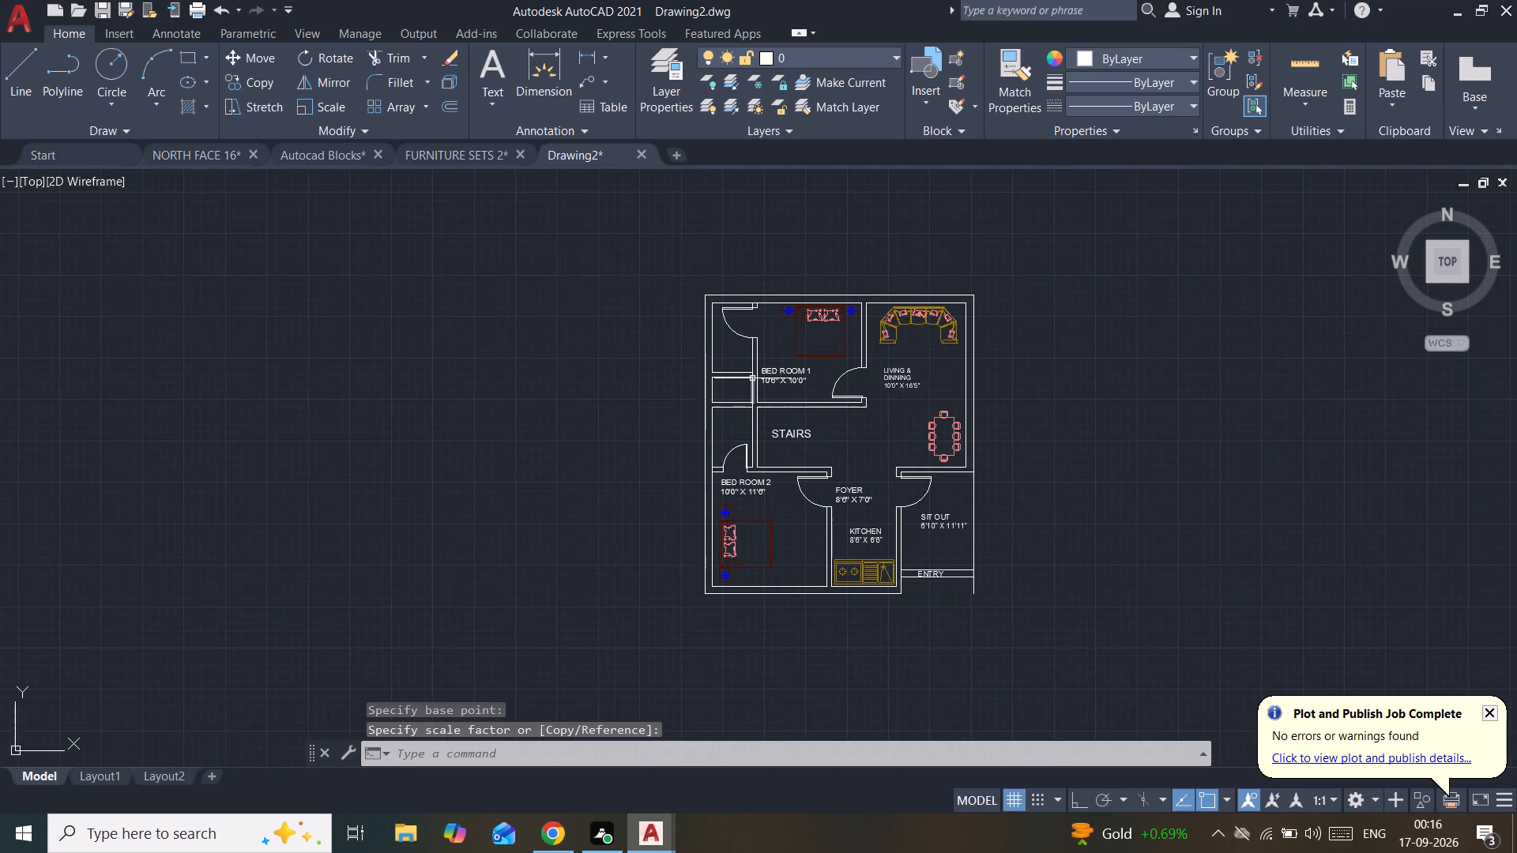
{"action": "scroll", "coordinate": [752, 378], "scroll_direction": "up", "scroll_amount": 2}
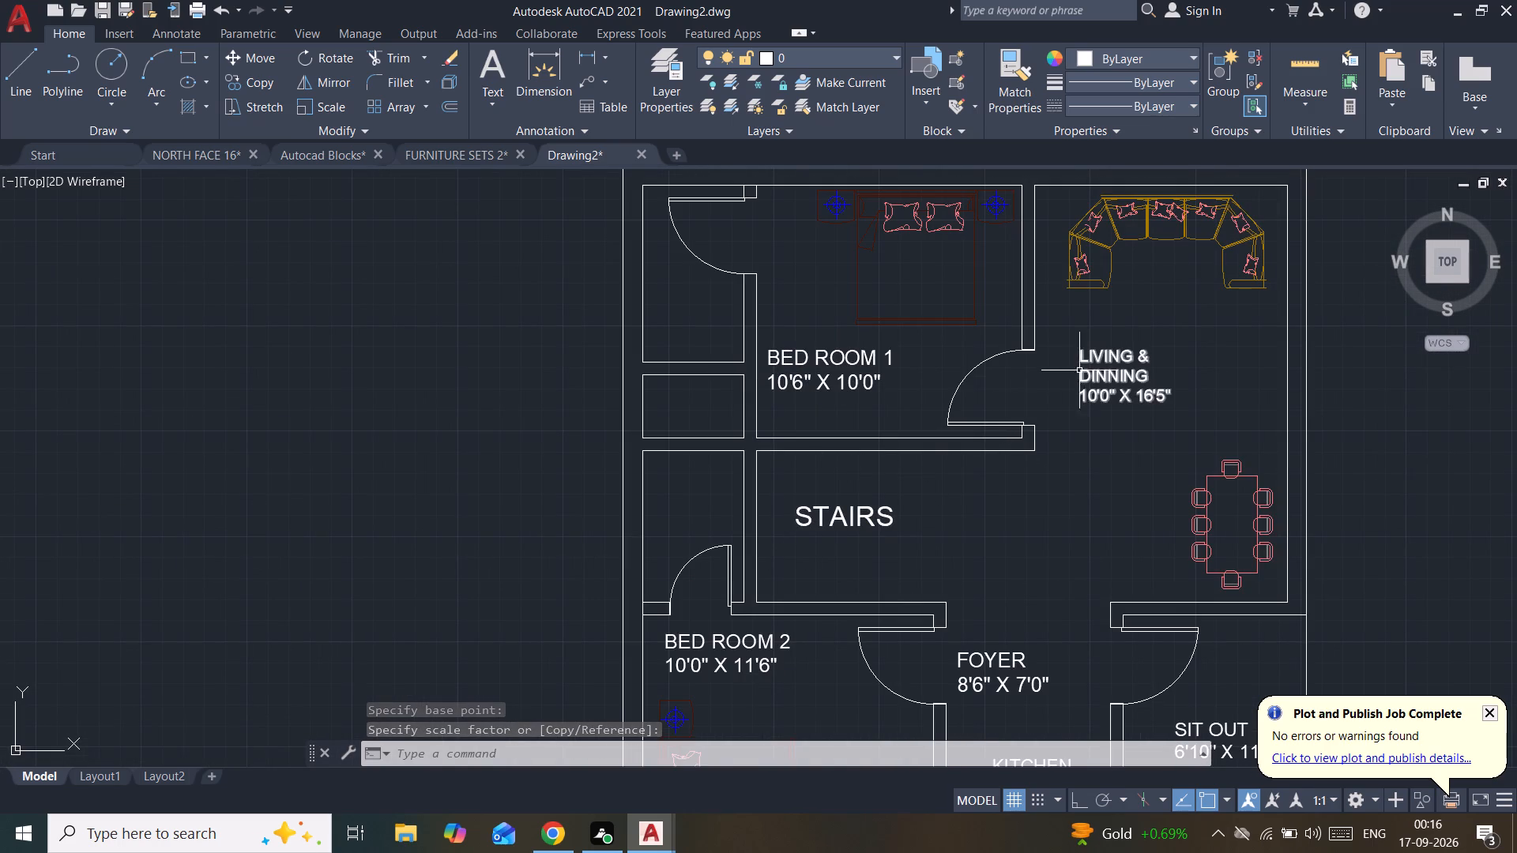
{"action": "left_click", "coordinate": [834, 351]}
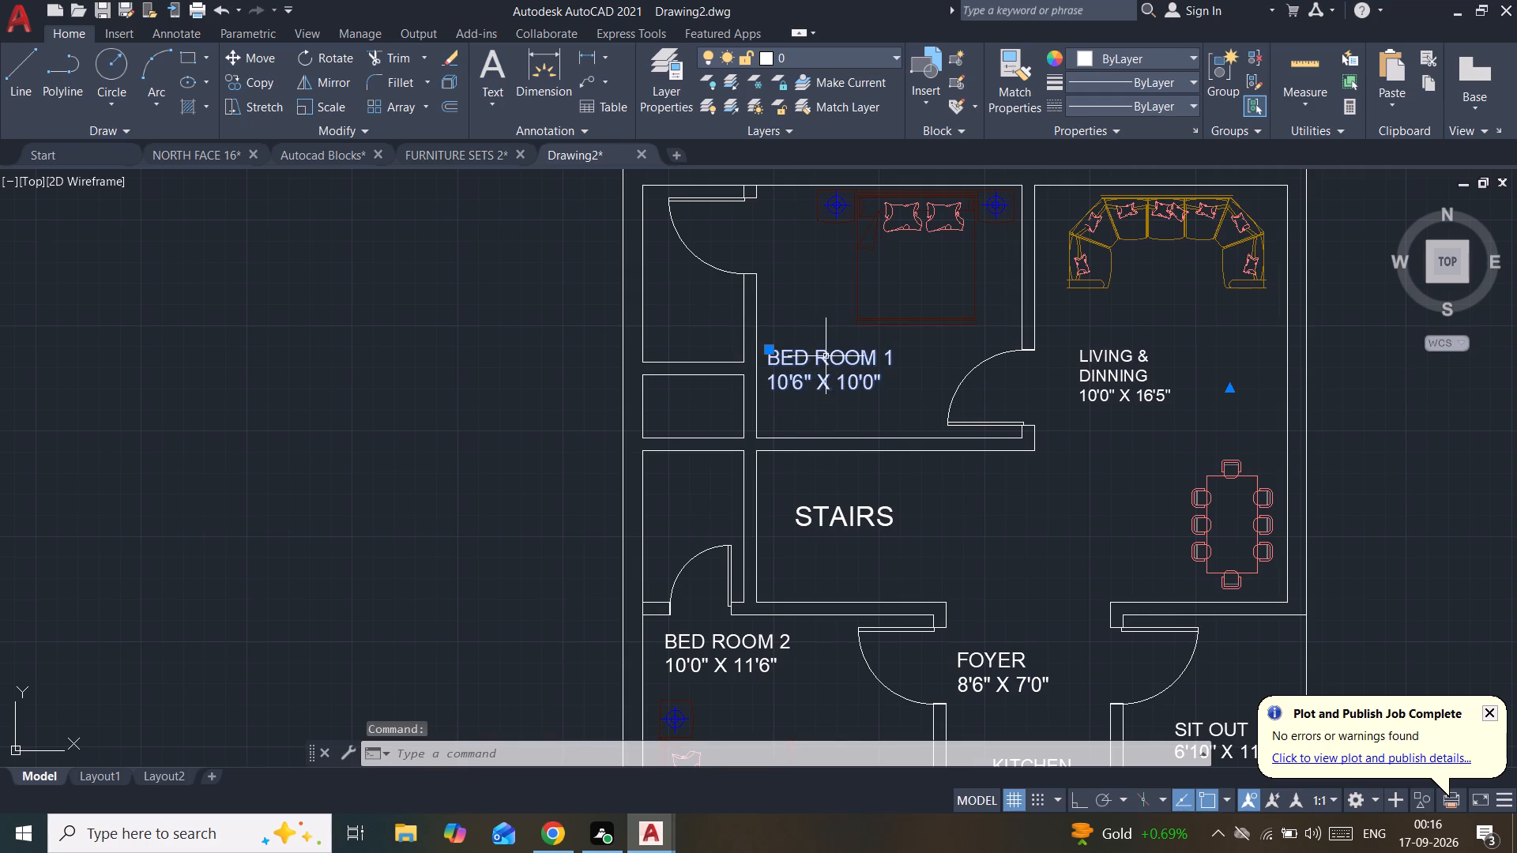
{"action": "left_click", "coordinate": [242, 69]}
{"action": "left_click", "coordinate": [854, 366]}
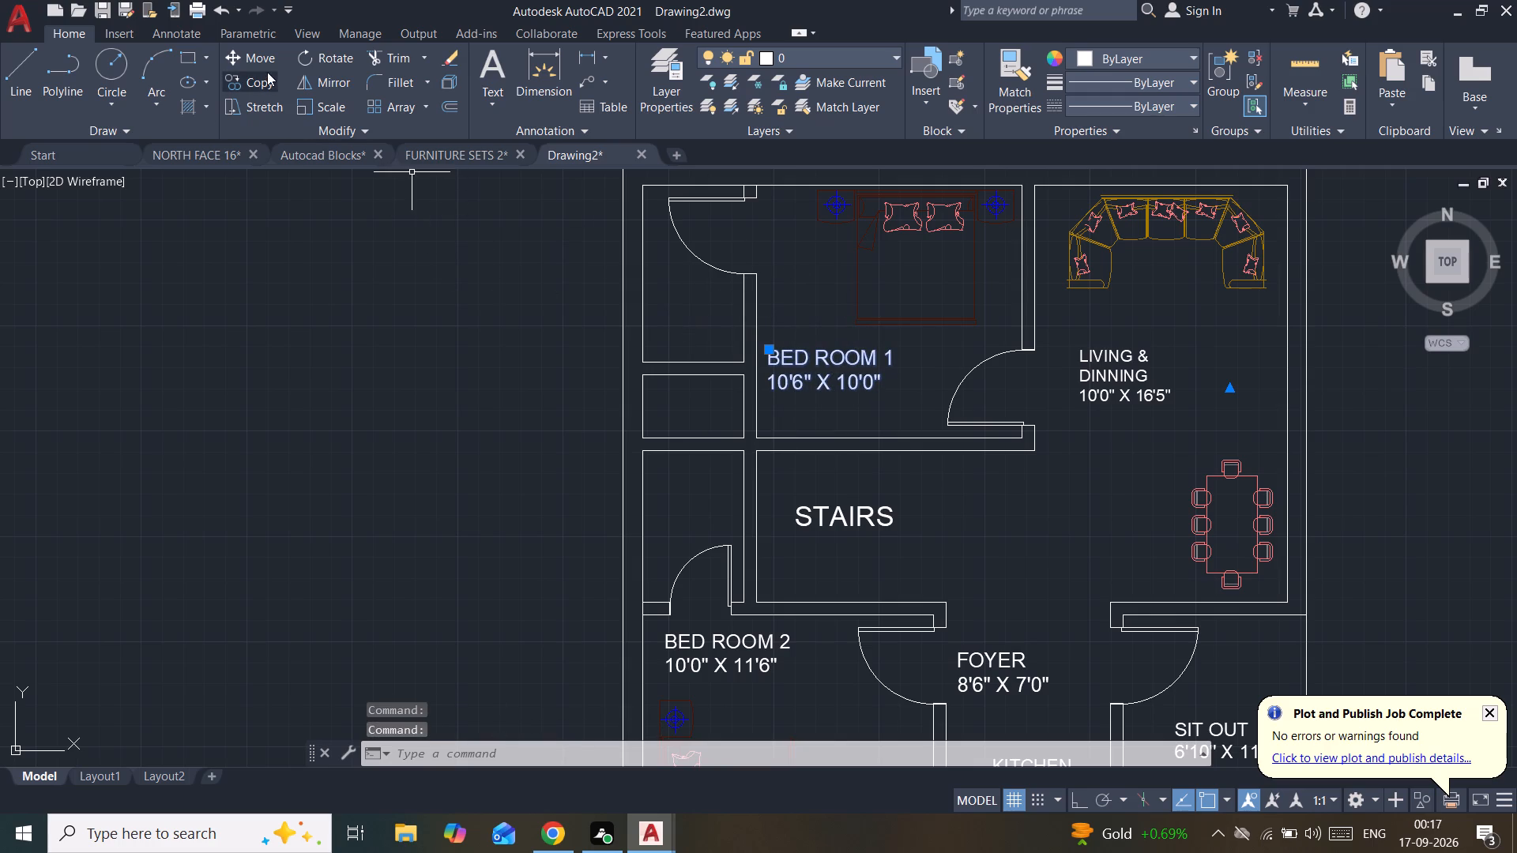
{"action": "left_click", "coordinate": [263, 77]}
{"action": "left_click", "coordinate": [799, 365]}
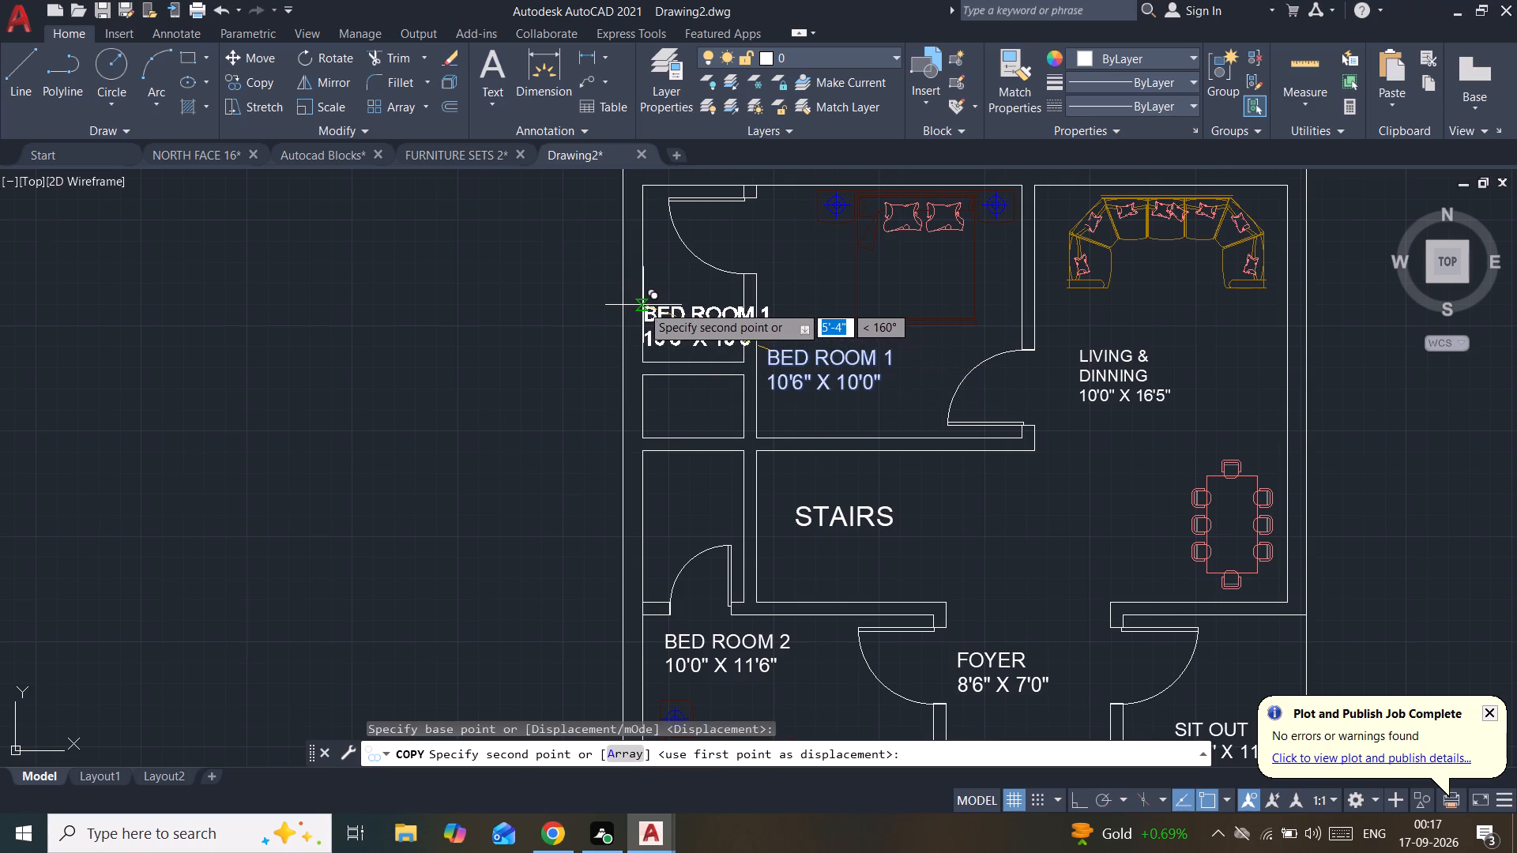
{"action": "left_click", "coordinate": [653, 303]}
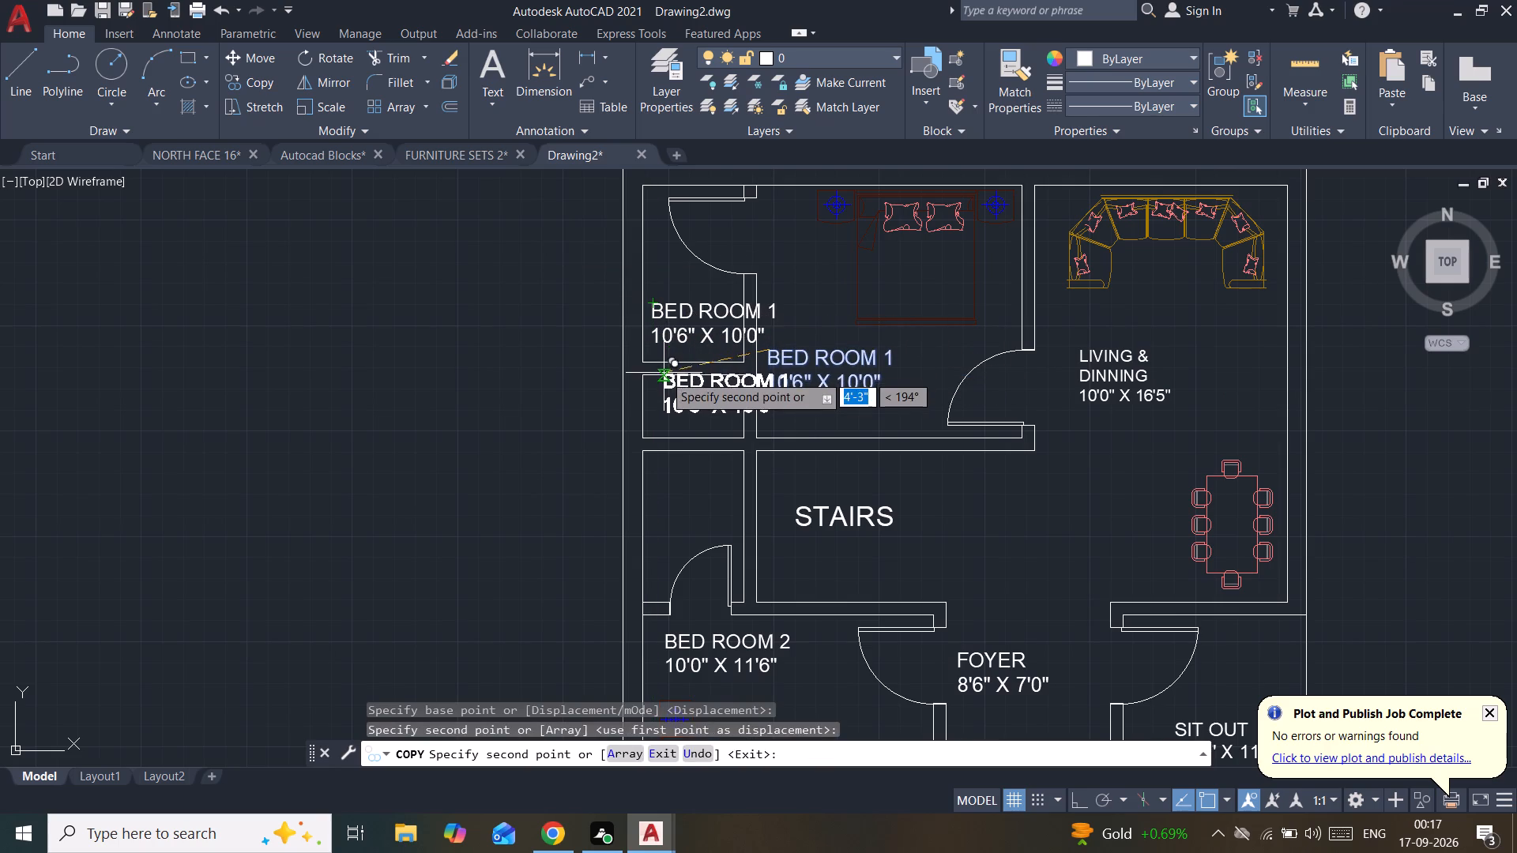
{"action": "left_click", "coordinate": [664, 375]}
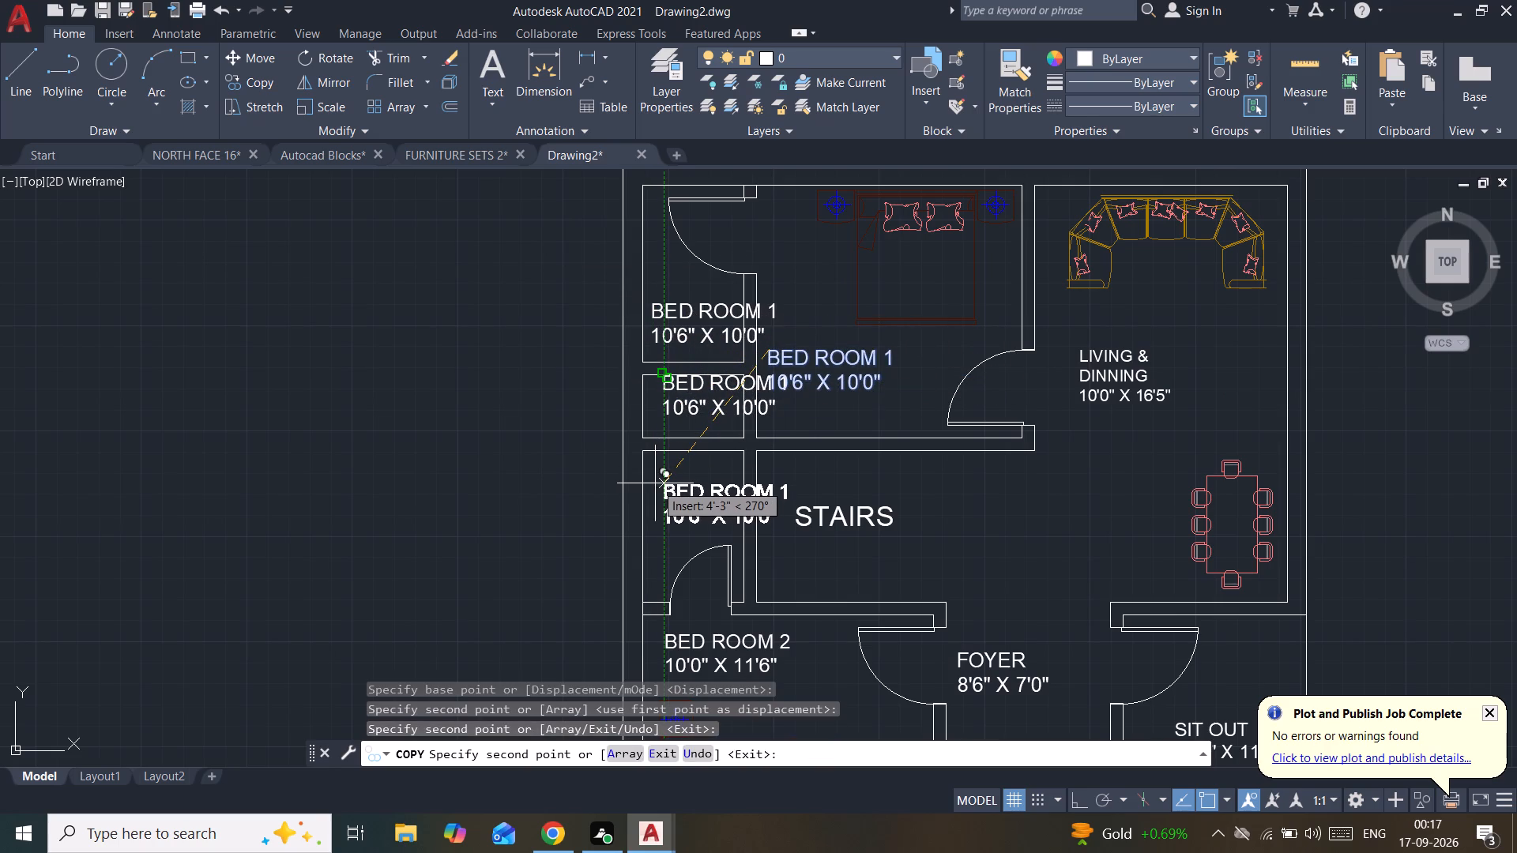
{"action": "left_click", "coordinate": [655, 483]}
{"action": "scroll", "coordinate": [658, 479], "scroll_direction": "down", "scroll_amount": 1}
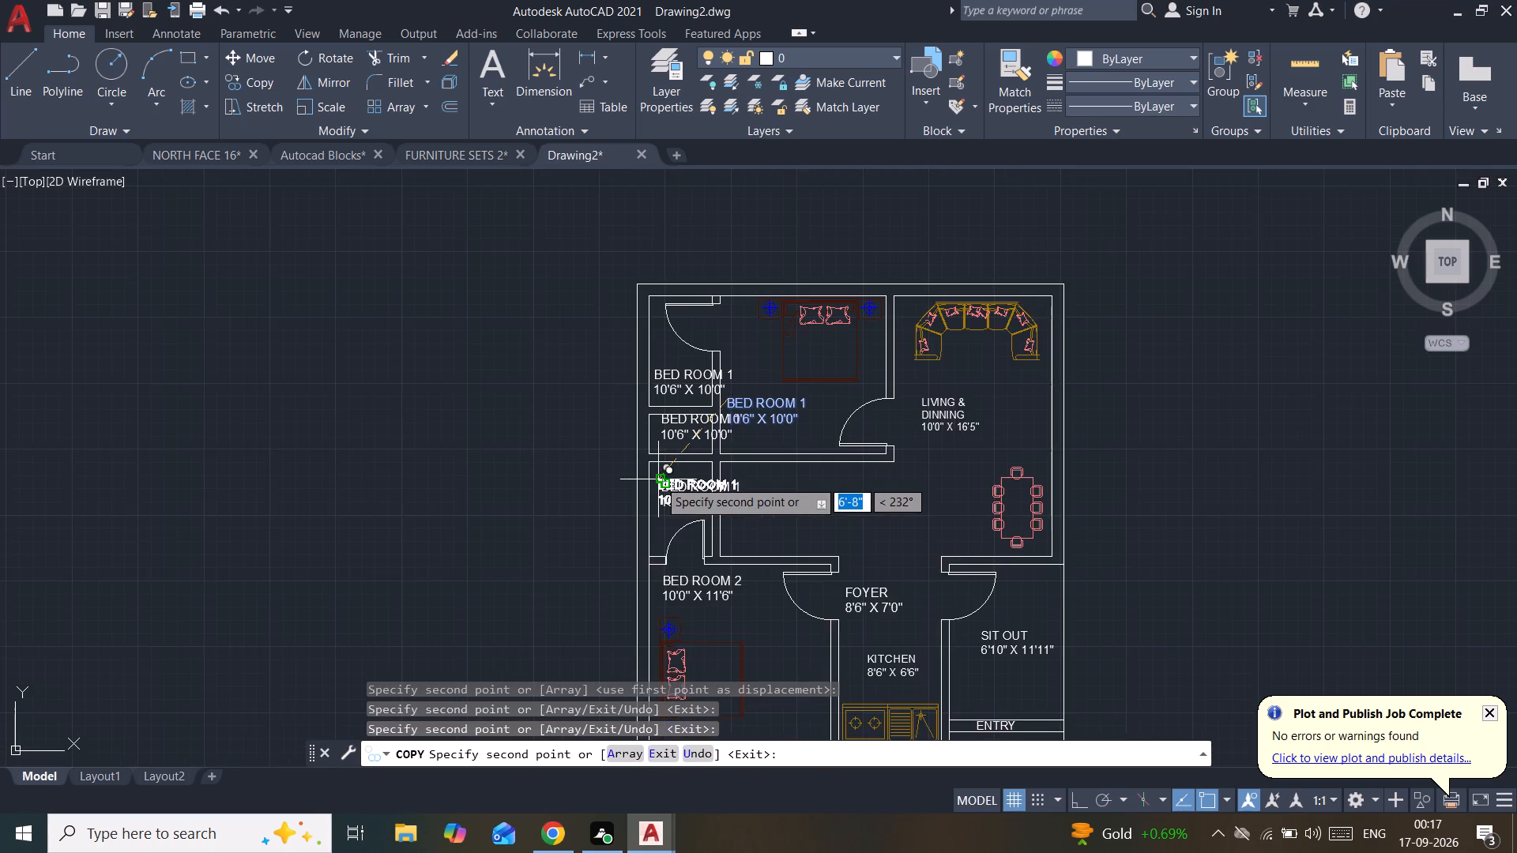
{"action": "middle_click_drag", "start_coordinate": [658, 479], "coordinate": [687, 265]}
{"action": "middle_click_drag", "start_coordinate": [891, 333], "coordinate": [887, 505]}
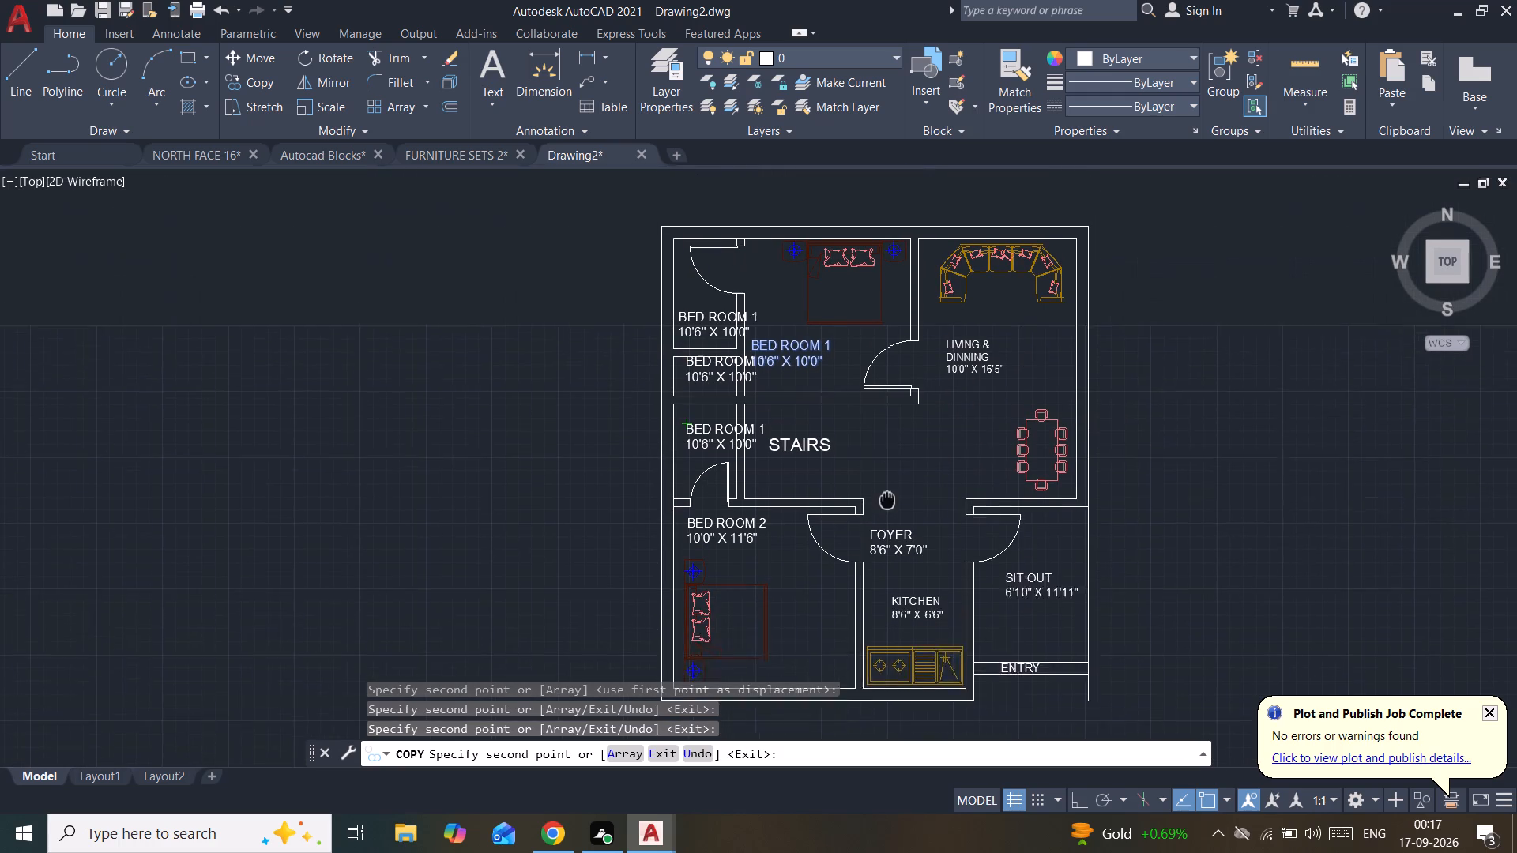
{"action": "middle_click_drag", "start_coordinate": [887, 505], "coordinate": [887, 520]}
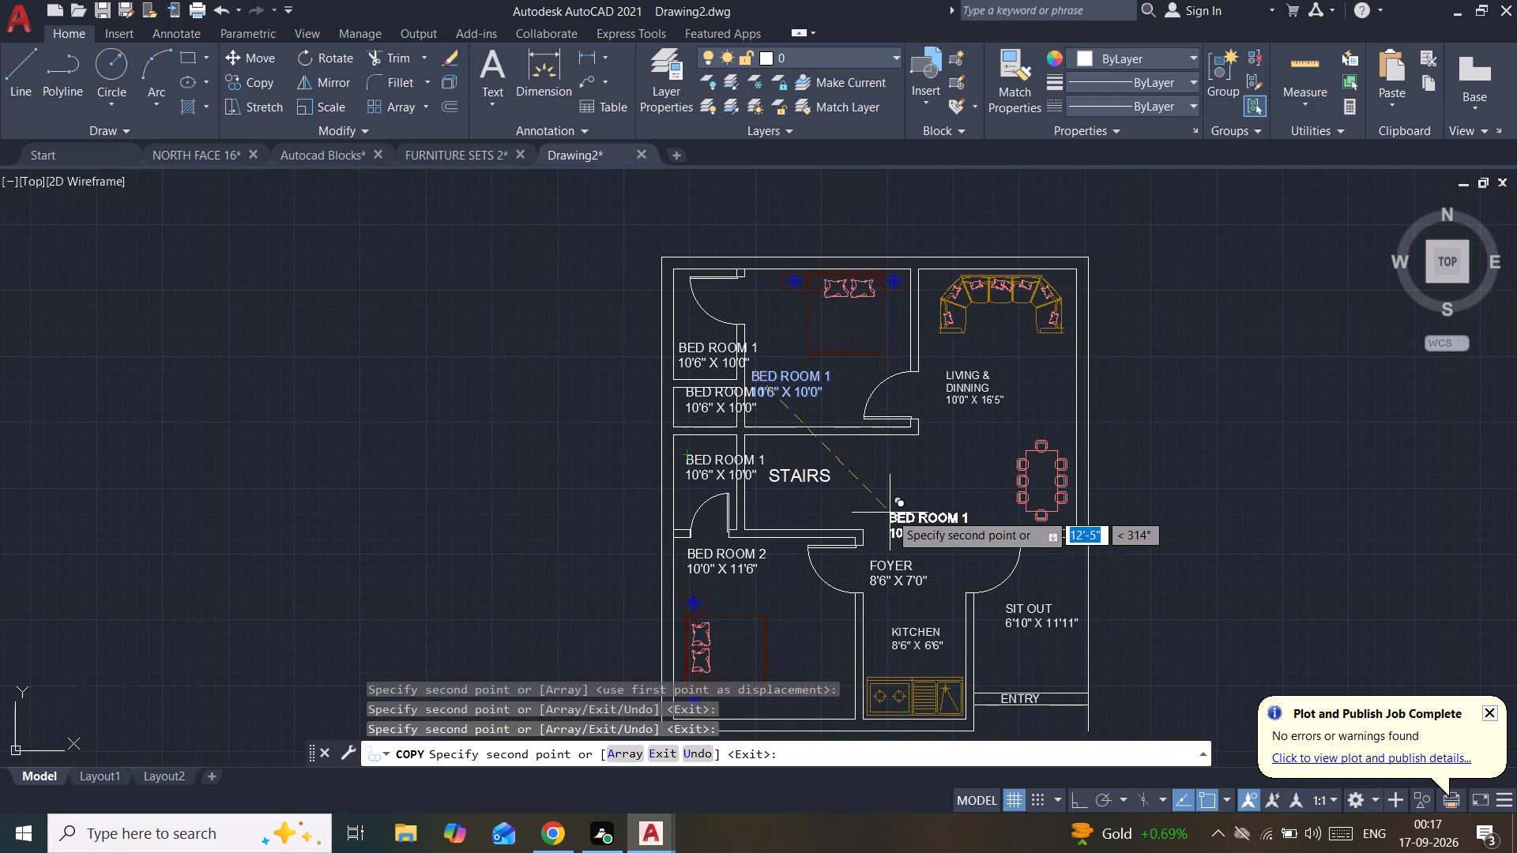
{"action": "key", "text": "Escape"}
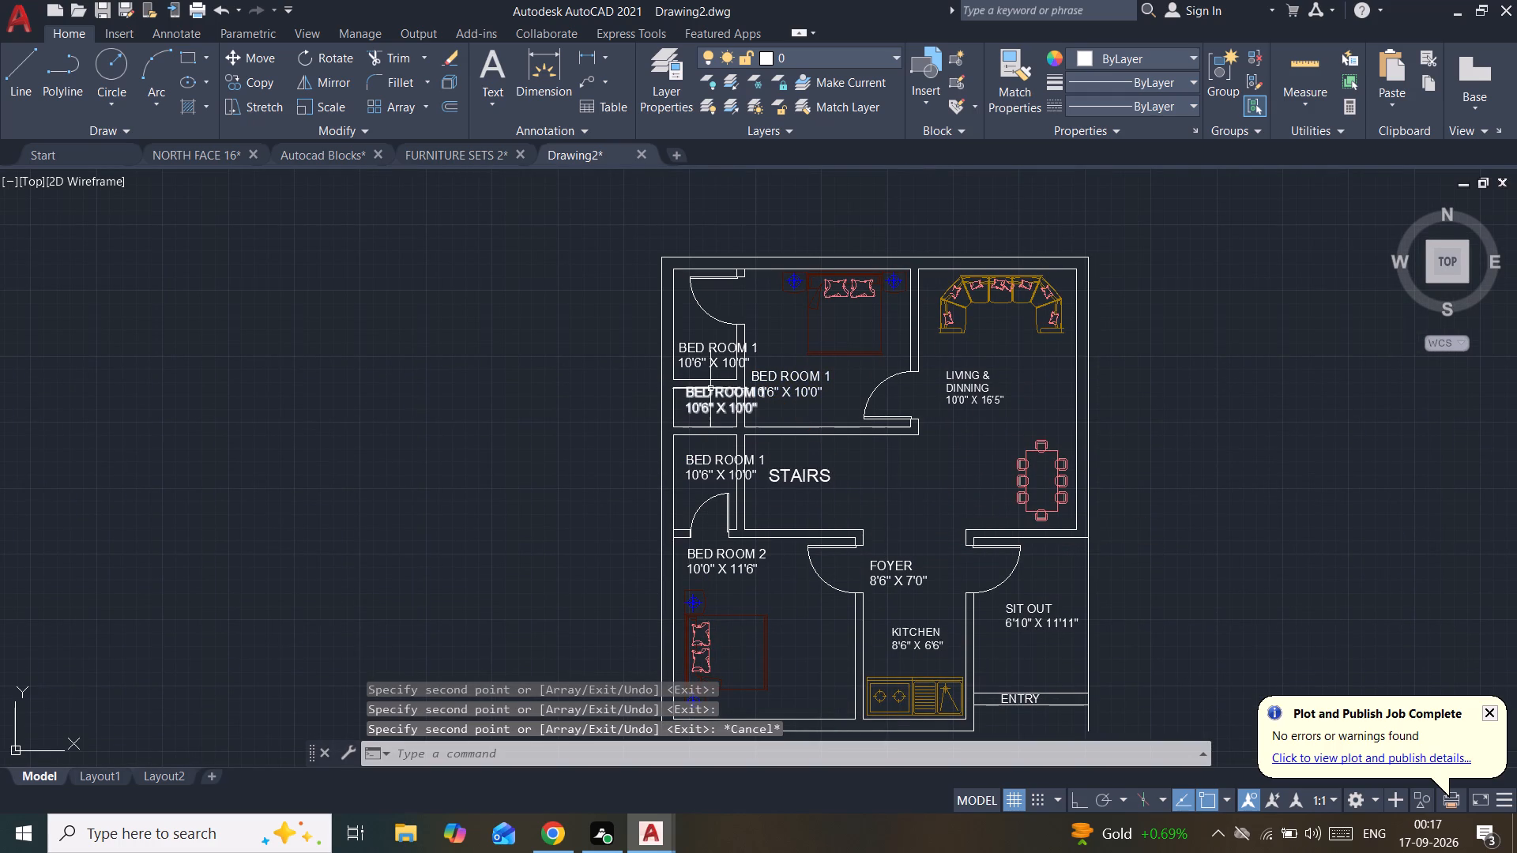
Delete the copied BED ROOM 1 label from the middle of the three small left-hand rooms.
{"action": "left_click", "coordinate": [710, 389]}
{"action": "key", "text": "Delete"}
Replace the text of the copied label in the small room above BED ROOM 2 with TOILET and a second line reading 6'0" X 4'0".
{"action": "triple_click", "coordinate": [699, 457]}
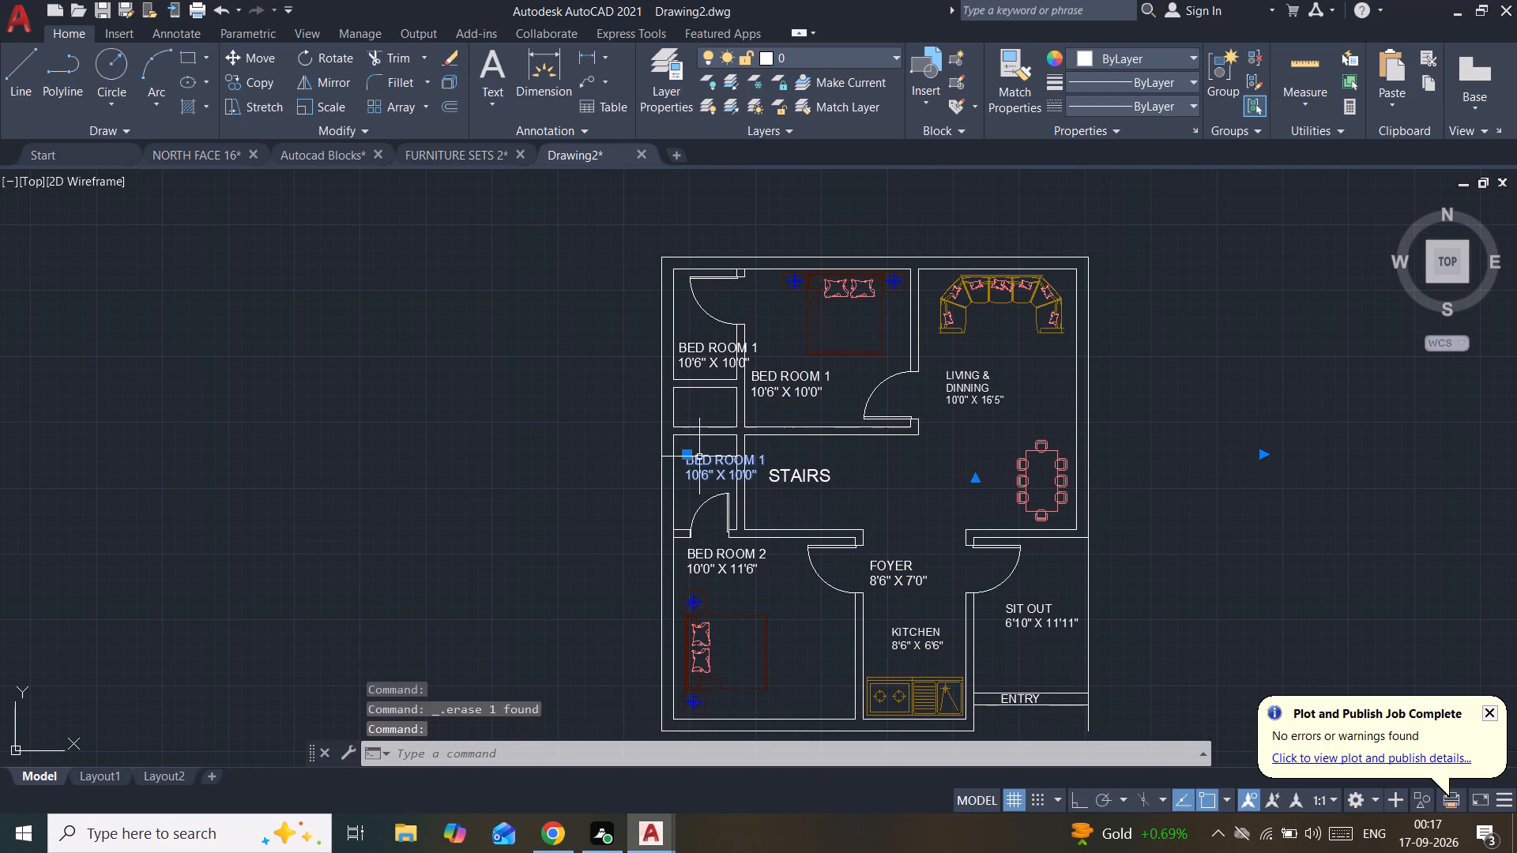
{"action": "left_click", "coordinate": [773, 478]}
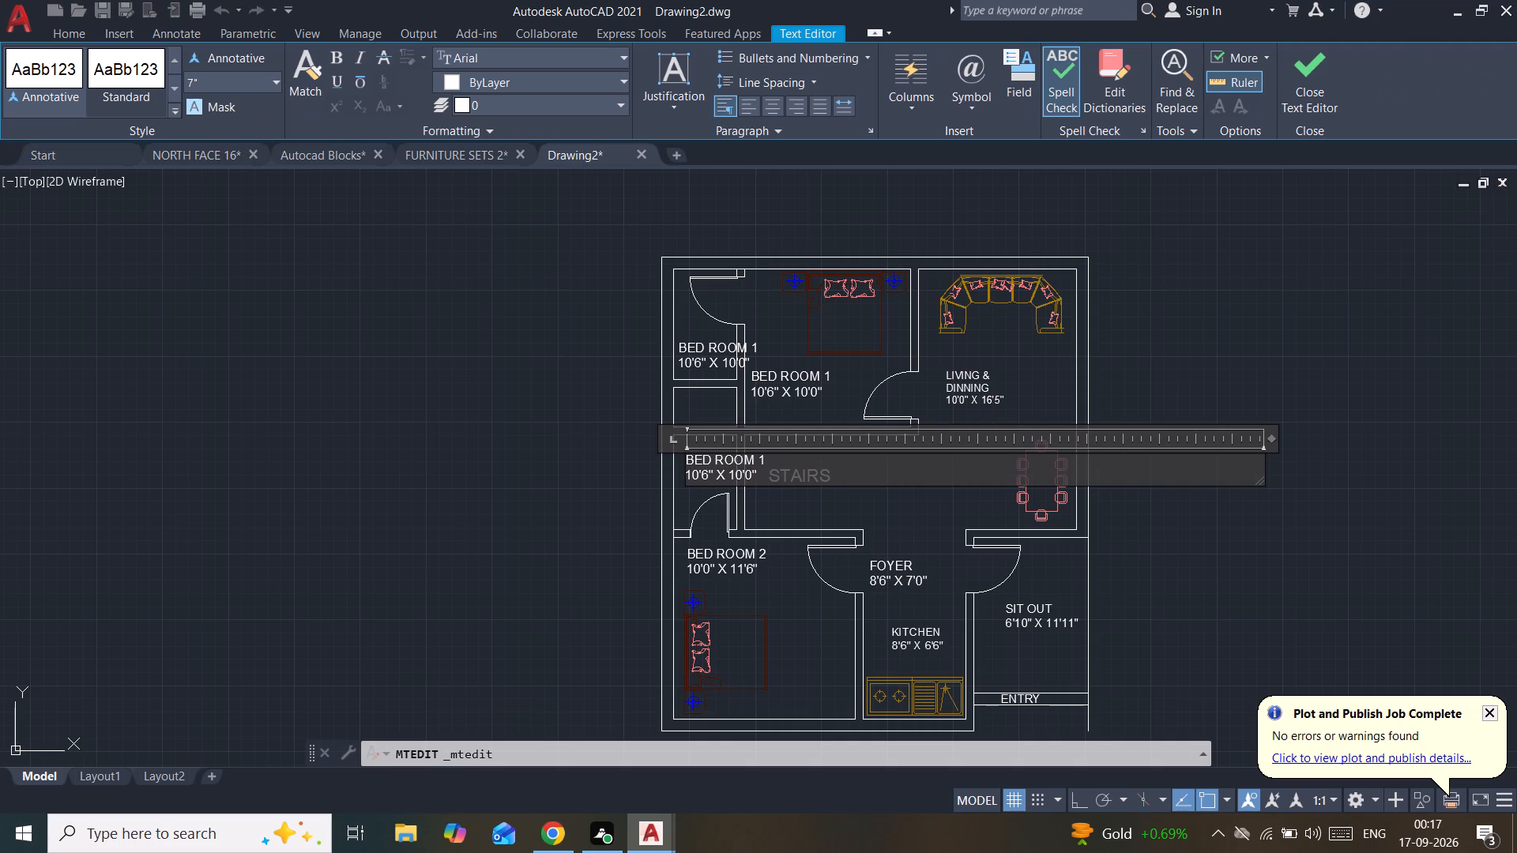
{"action": "key", "text": "BackSpace"}
{"action": "key", "text": "BackSpace"}
{"action": "key", "text": "BackSpace"}
{"action": "key", "text": "BackSpace"}
{"action": "key", "text": "BackSpace"}
{"action": "key", "text": "BackSpace"}
{"action": "key", "text": "BackSpace"}
{"action": "key", "text": "BackSpace"}
{"action": "key", "text": "BackSpace"}
{"action": "key", "text": "BackSpace"}
{"action": "key", "text": "BackSpace"}
{"action": "key", "text": "BackSpace"}
{"action": "key", "text": "BackSpace"}
{"action": "key", "text": "BackSpace"}
{"action": "key", "text": "BackSpace"}
{"action": "key", "text": "BackSpace"}
{"action": "key", "text": "BackSpace"}
{"action": "key", "text": "BackSpace"}
{"action": "key", "text": "BackSpace"}
{"action": "key", "text": "BackSpace"}
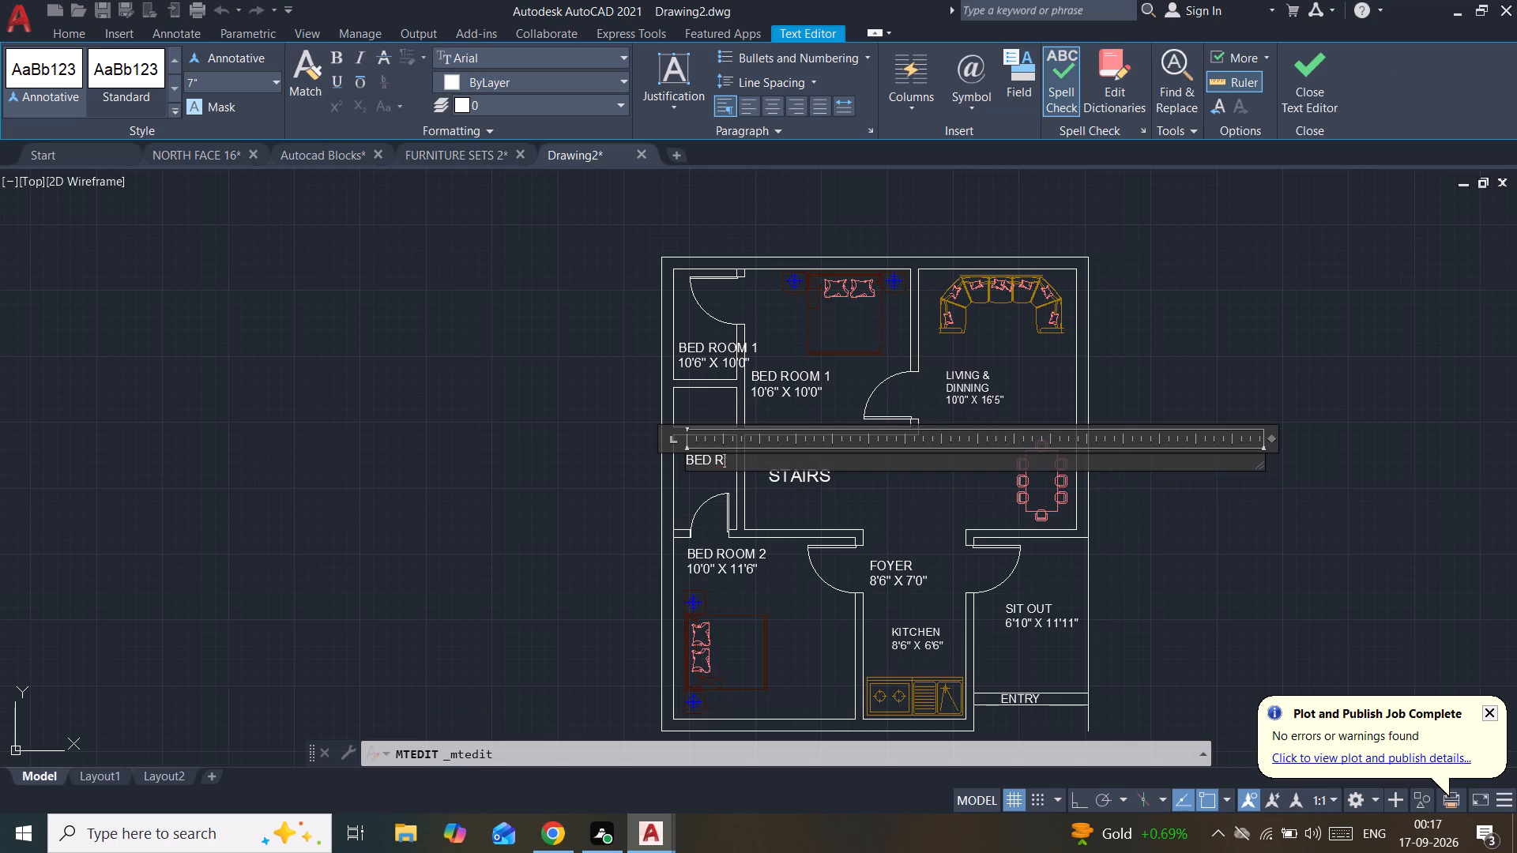
{"action": "type", "text": "TOI"}
{"action": "key", "text": "l"}
{"action": "type", "text": "ET"}
{"action": "key", "text": "Return"}
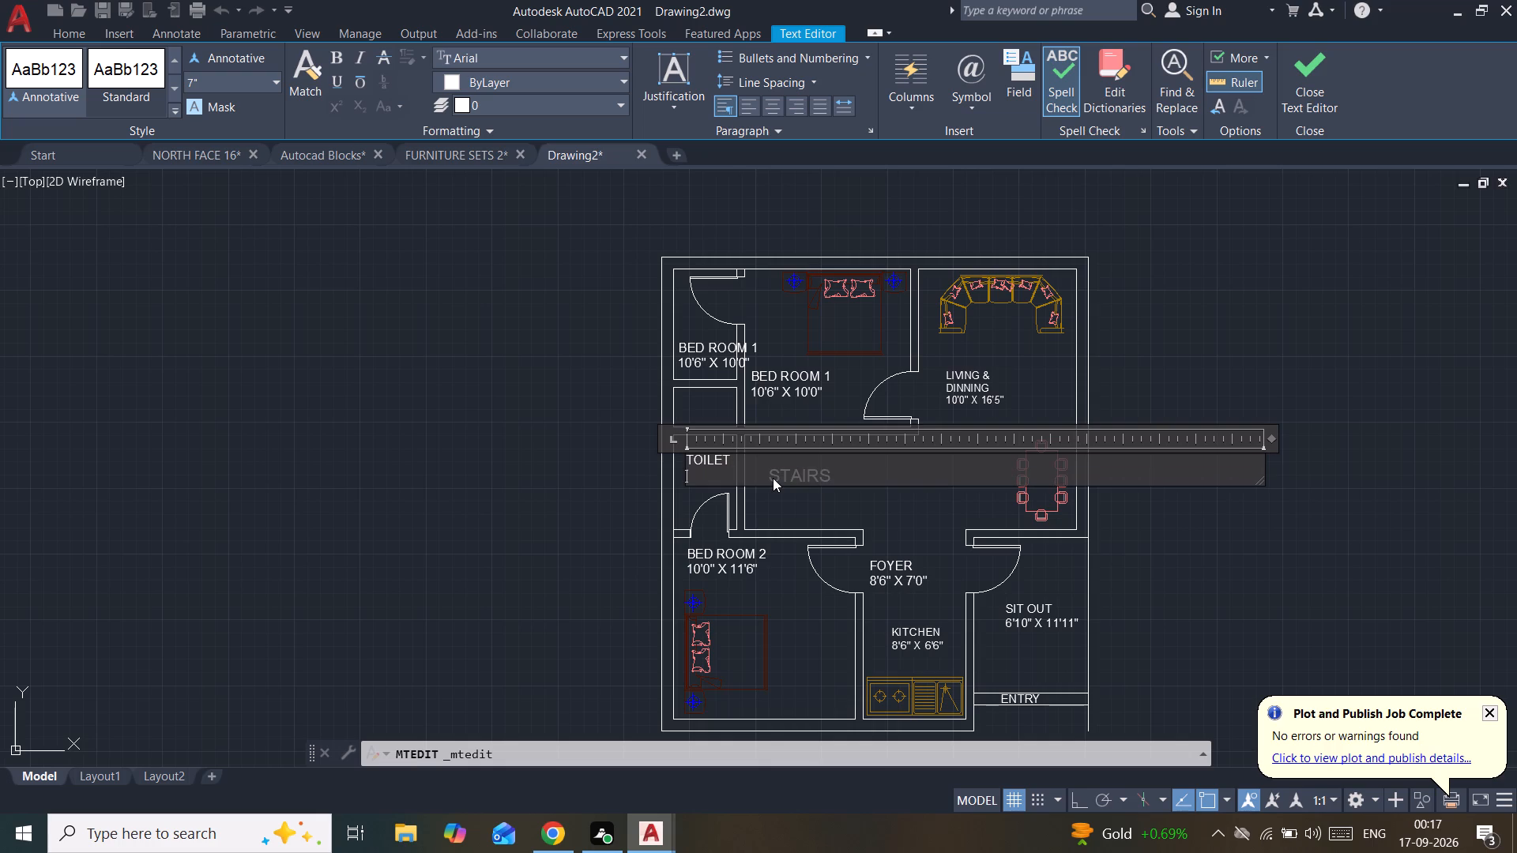
{"action": "type", "text": "6'0\""}
{"action": "key", "text": "space"}
{"action": "type", "text": "X"}
{"action": "key", "text": "space"}
{"action": "type", "text": "4'0\""}
{"action": "left_click", "coordinate": [958, 487]}
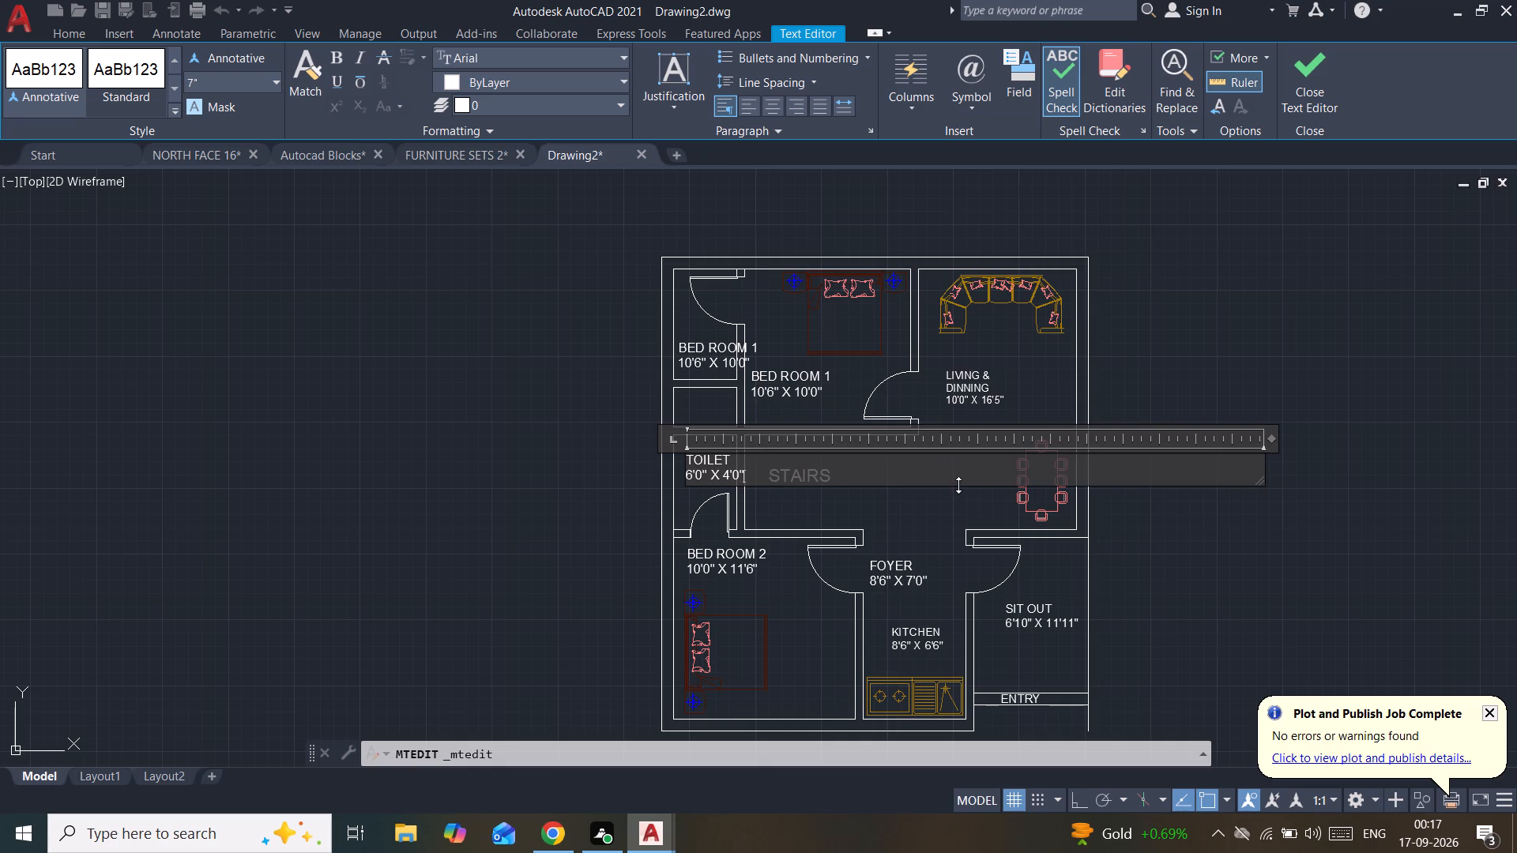
{"action": "left_click", "coordinate": [958, 494]}
Move the TOILET label slightly up and to the left so it fits between the walls of its small room.
{"action": "left_click", "coordinate": [727, 465]}
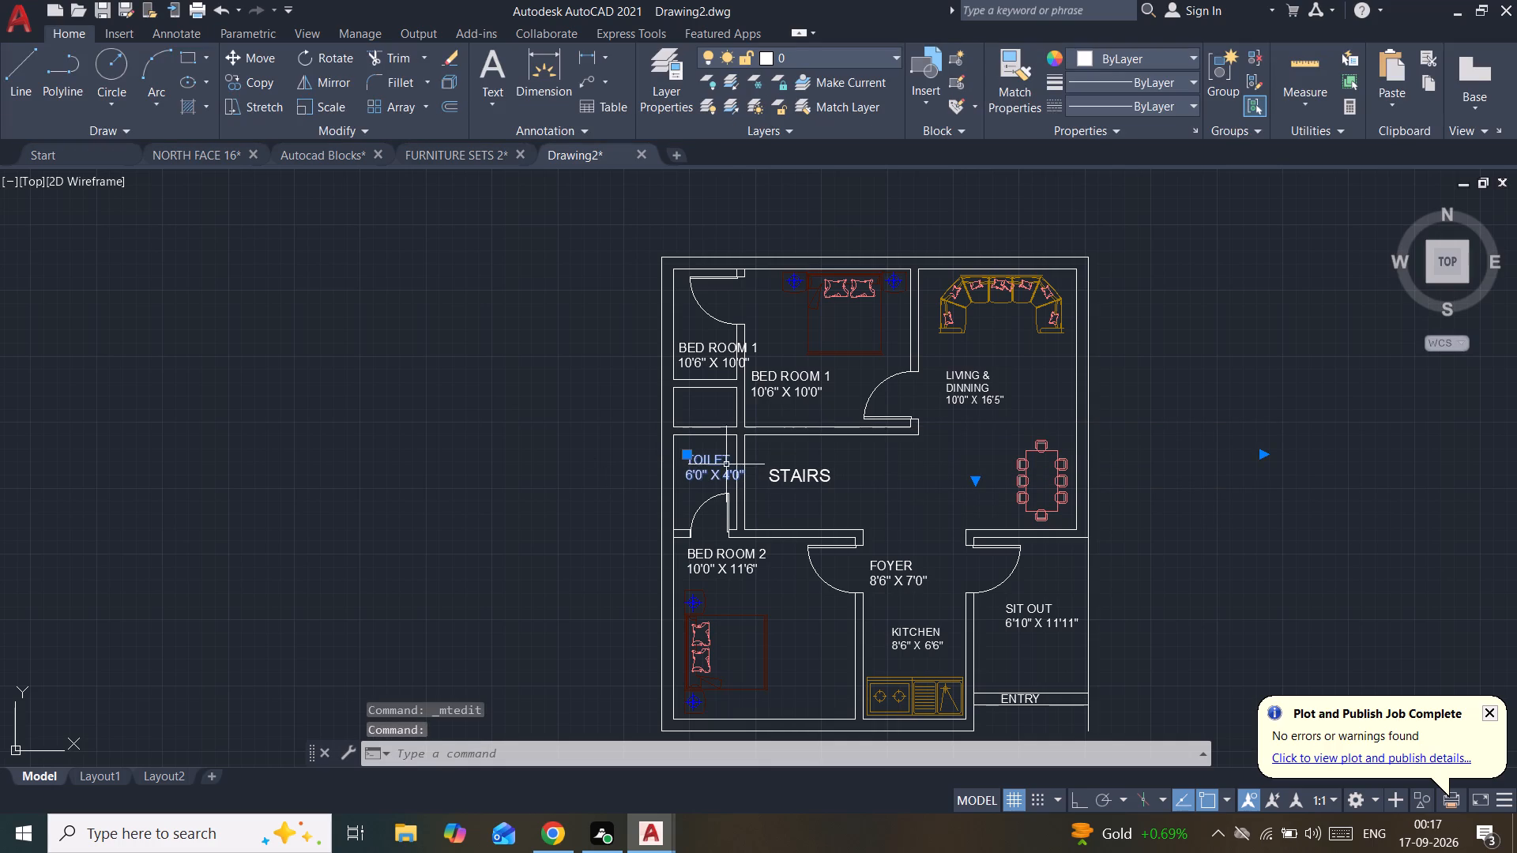
{"action": "left_click", "coordinate": [259, 45]}
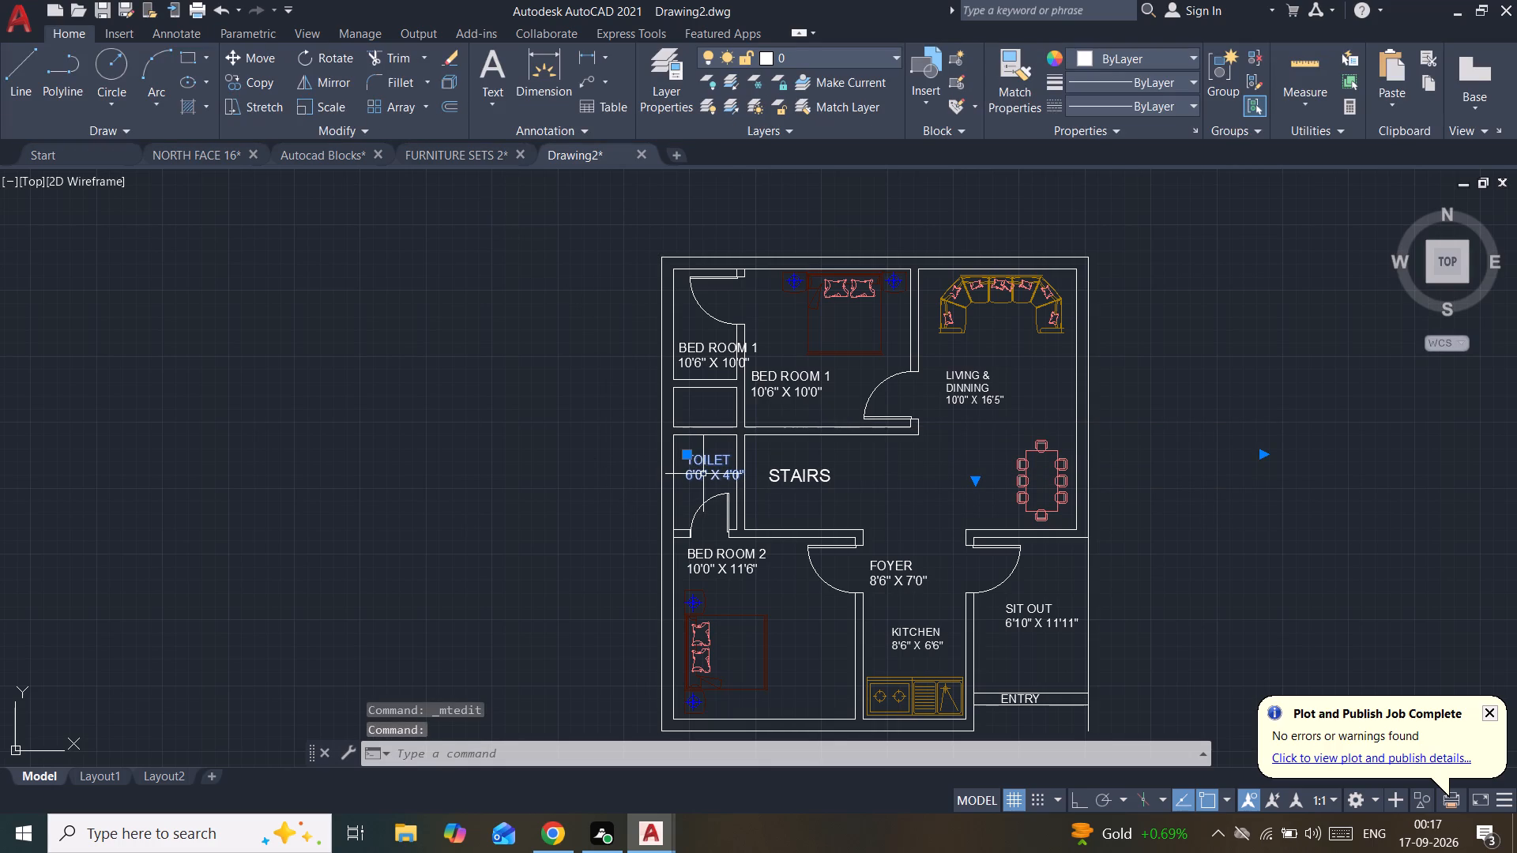
{"action": "left_click", "coordinate": [703, 474]}
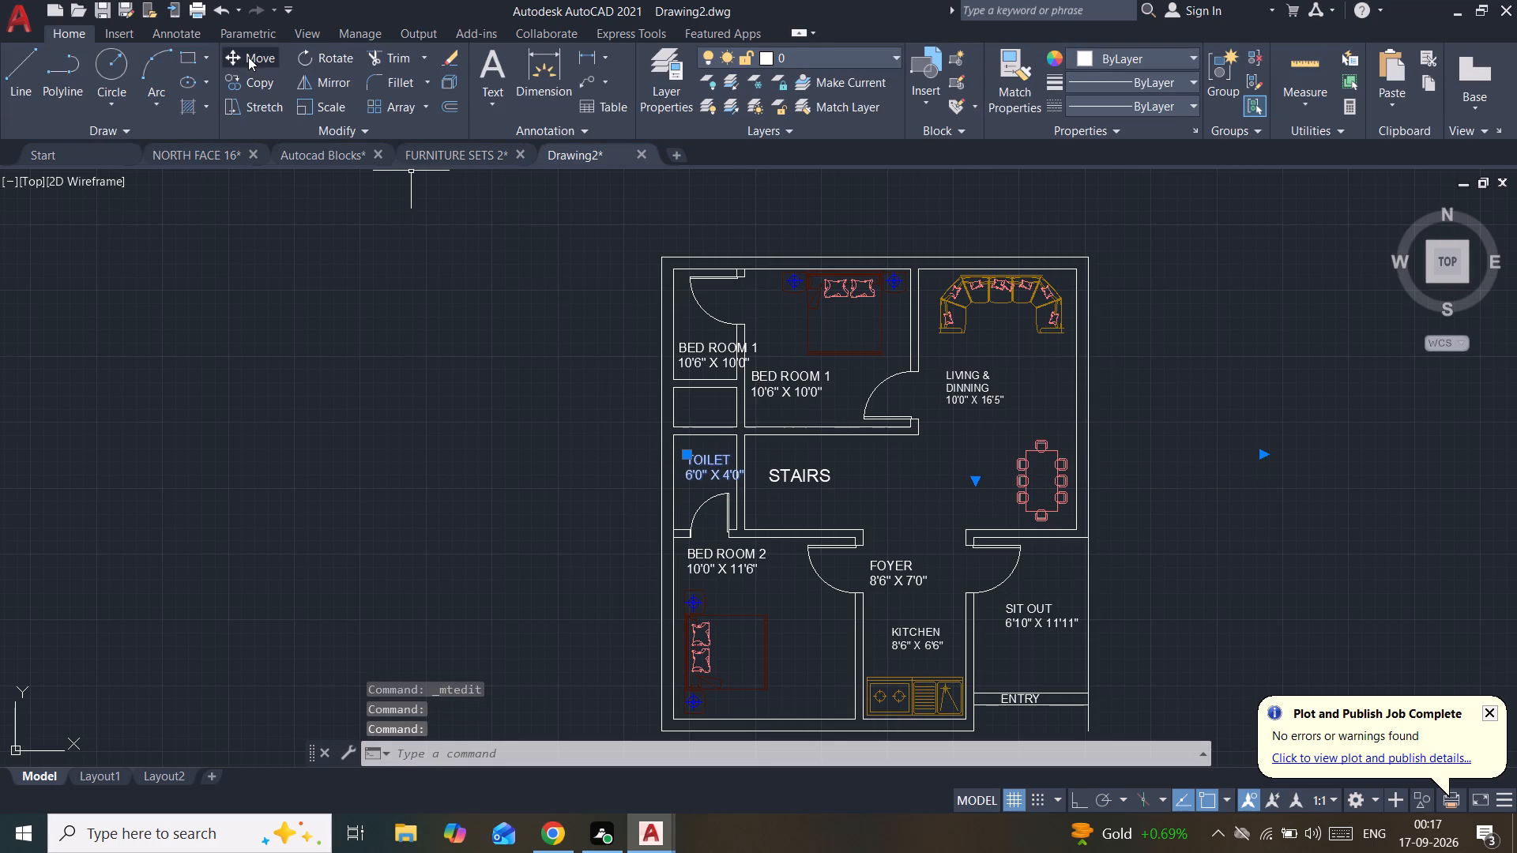
{"action": "left_click", "coordinate": [248, 57]}
{"action": "left_click", "coordinate": [715, 474]}
{"action": "scroll", "coordinate": [697, 465], "scroll_direction": "up", "scroll_amount": 1}
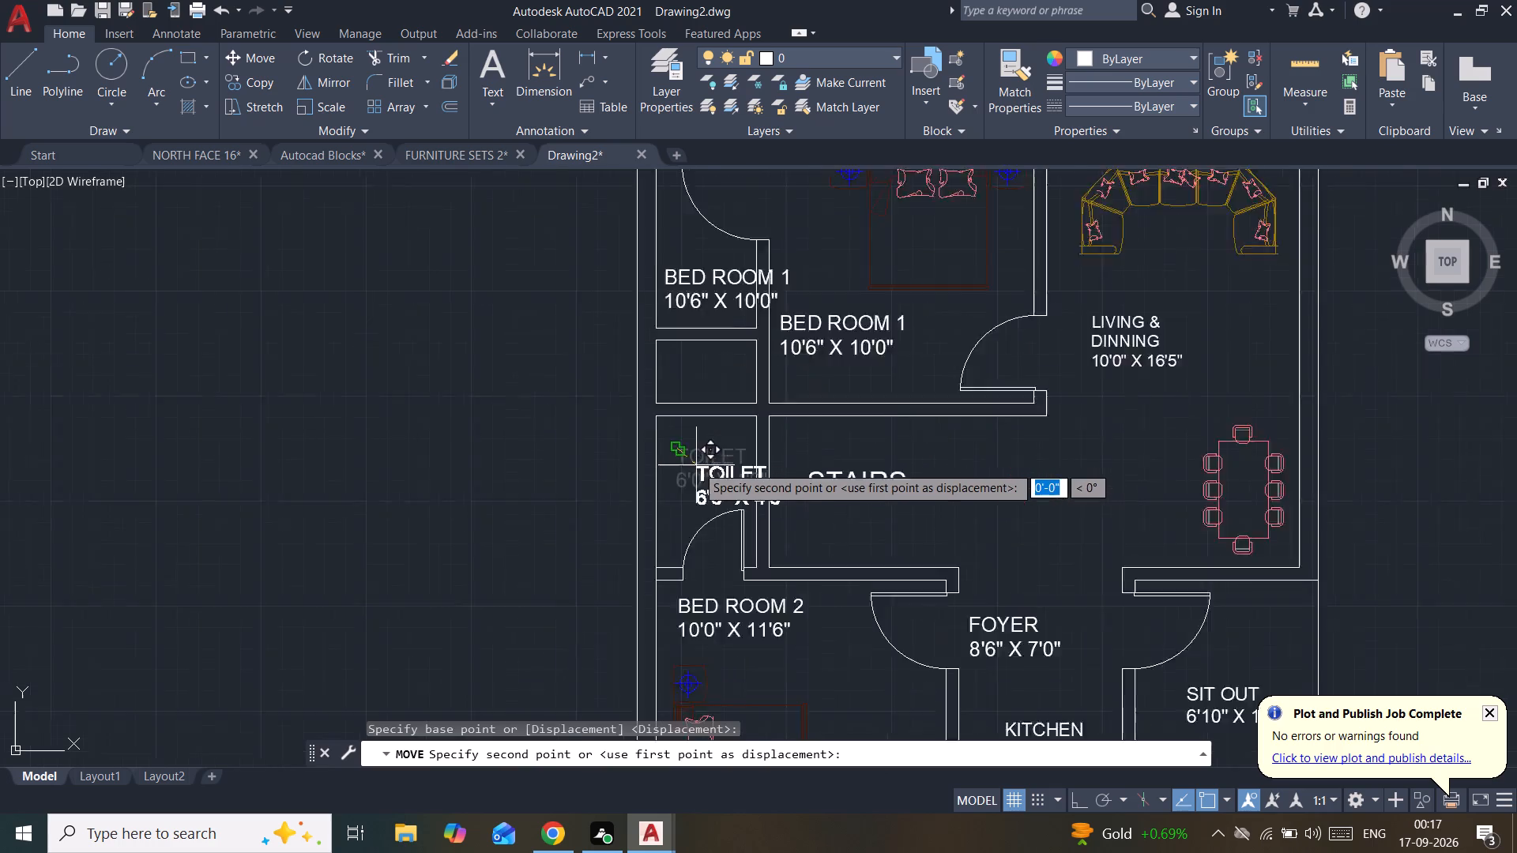
{"action": "scroll", "coordinate": [696, 465], "scroll_direction": "up", "scroll_amount": 3}
{"action": "left_click", "coordinate": [581, 369]}
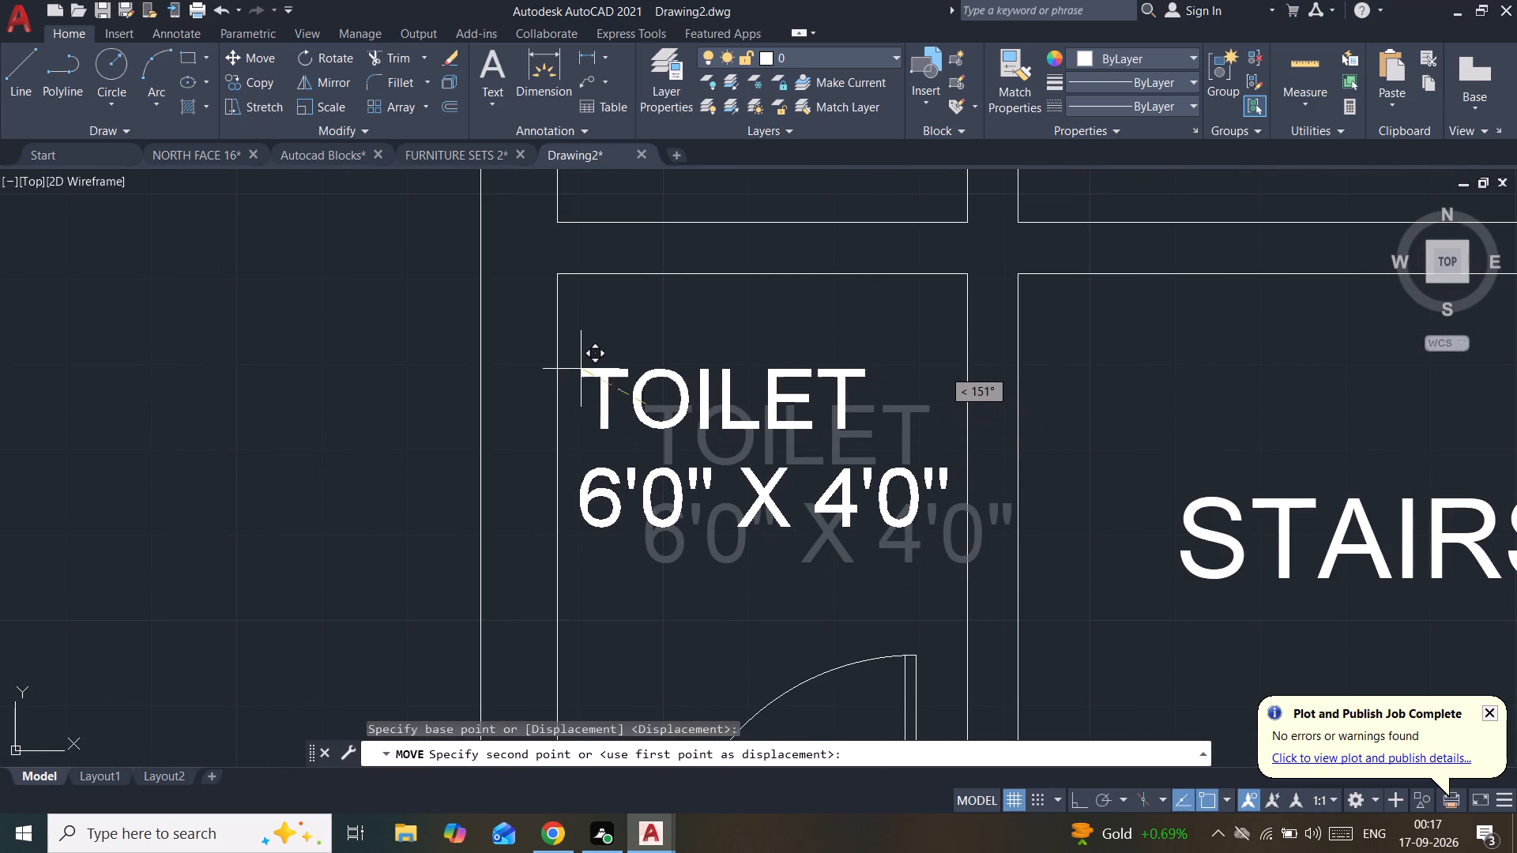
Replace the text of the copied BED ROOM 1 label in the upper-left small room with TOILET and a second line reading 7'0" X 4'0".
{"action": "scroll", "coordinate": [990, 470], "scroll_direction": "down", "scroll_amount": 2}
{"action": "scroll", "coordinate": [1074, 464], "scroll_direction": "down", "scroll_amount": 2}
{"action": "middle_click_drag", "start_coordinate": [1074, 464], "coordinate": [602, 384]}
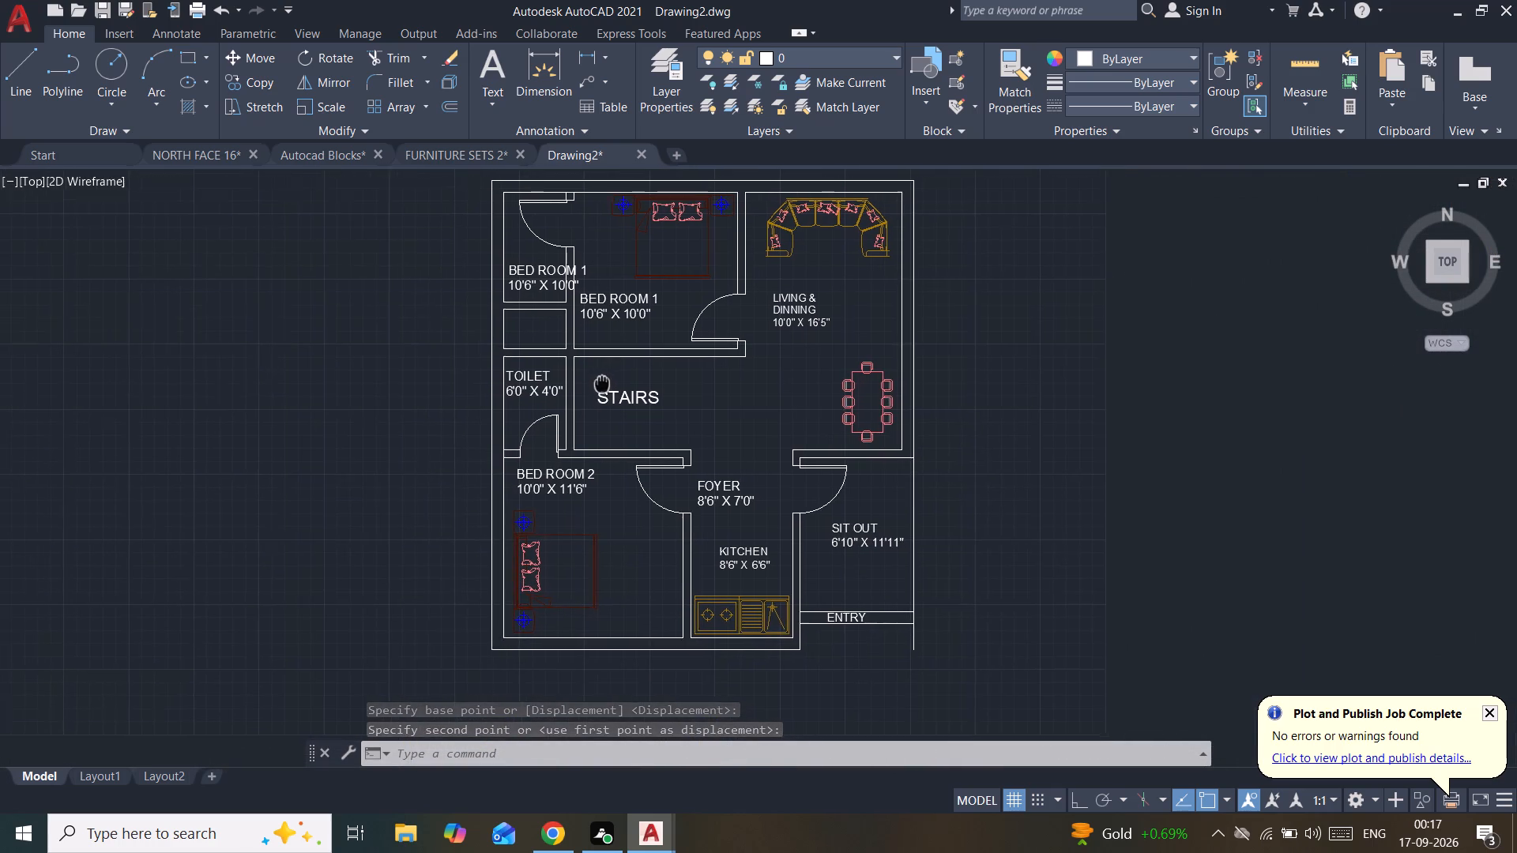
{"action": "middle_click_drag", "start_coordinate": [602, 384], "coordinate": [713, 517]}
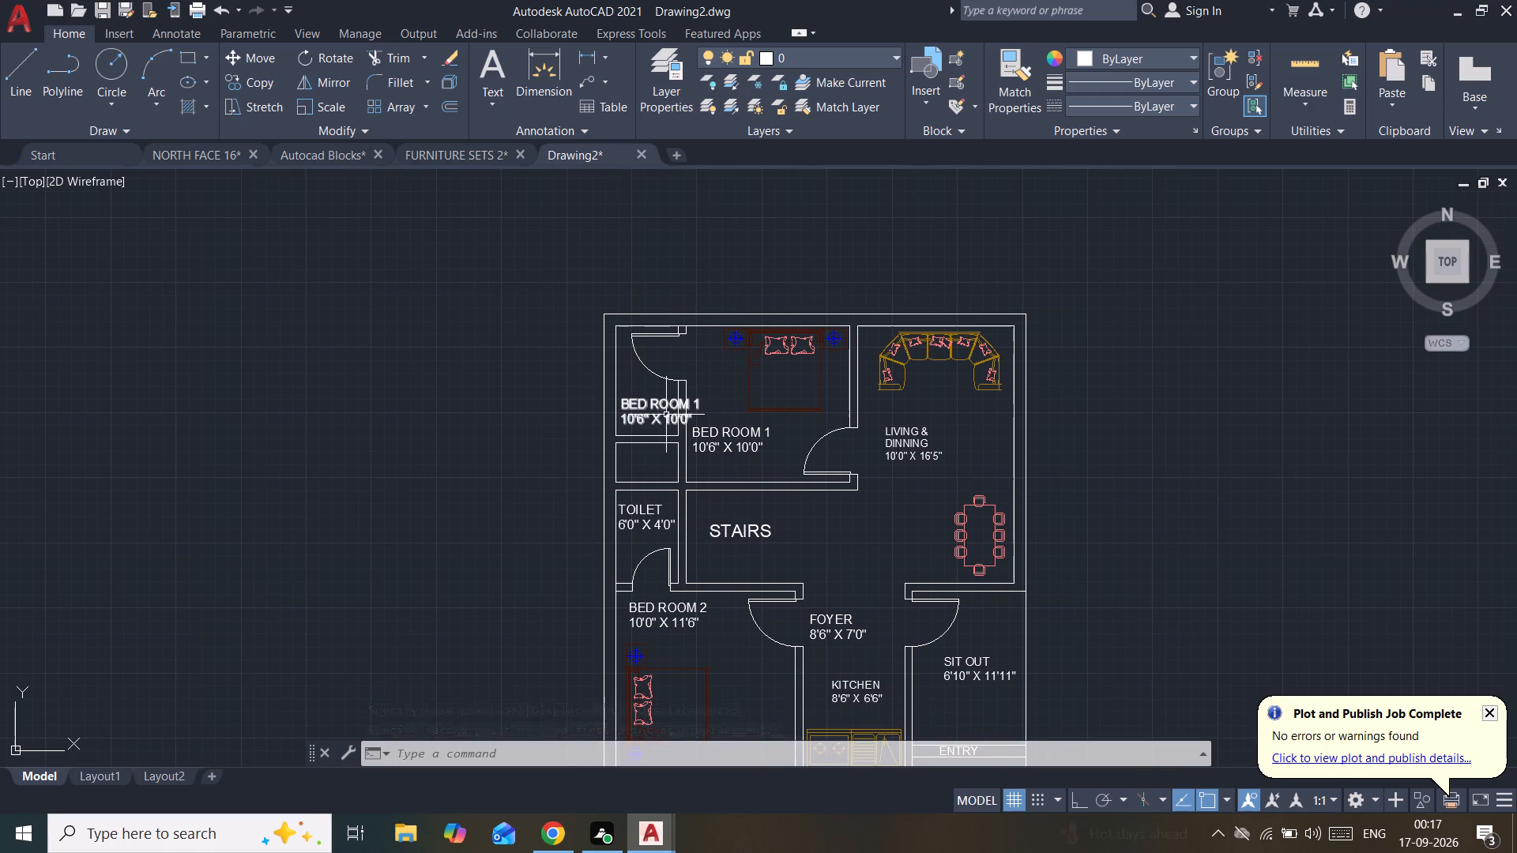
{"action": "double_click", "coordinate": [665, 411]}
{"action": "left_click", "coordinate": [711, 423]}
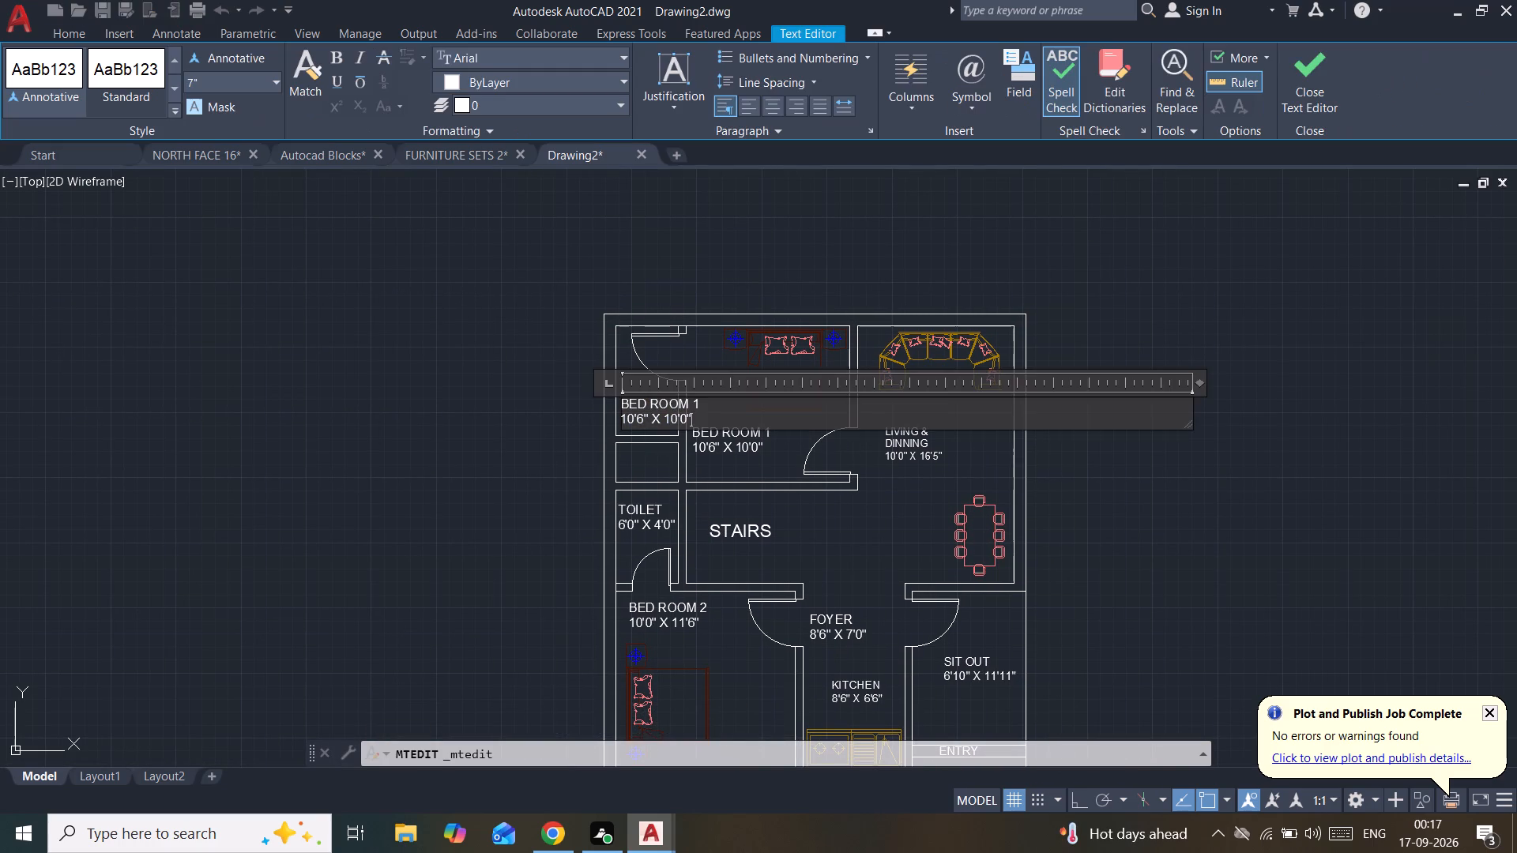
{"action": "key", "text": "BackSpace"}
{"action": "key", "text": "BackSpace"}
{"action": "key", "text": "BackSpace"}
{"action": "key", "text": "BackSpace"}
{"action": "key", "text": "BackSpace"}
{"action": "key", "text": "BackSpace"}
{"action": "key", "text": "BackSpace"}
{"action": "key", "text": "BackSpace"}
{"action": "key", "text": "BackSpace"}
{"action": "key", "text": "BackSpace"}
{"action": "key", "text": "BackSpace"}
{"action": "key", "text": "BackSpace"}
{"action": "key", "text": "BackSpace"}
{"action": "key", "text": "BackSpace"}
{"action": "key", "text": "BackSpace"}
{"action": "key", "text": "BackSpace"}
{"action": "key", "text": "BackSpace"}
{"action": "key", "text": "BackSpace"}
{"action": "key", "text": "BackSpace"}
{"action": "key", "text": "BackSpace"}
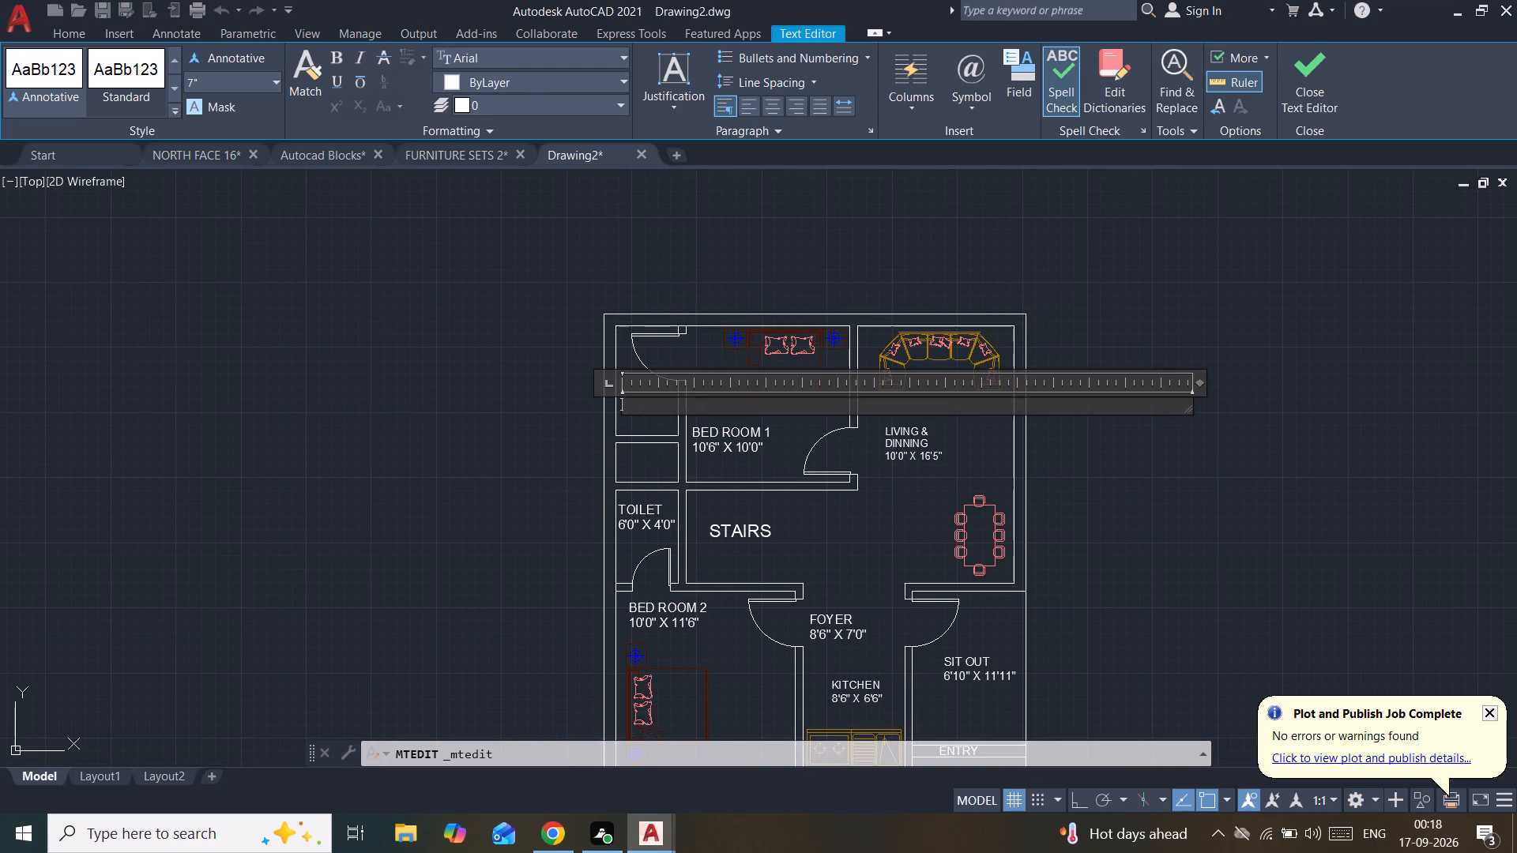
{"action": "type", "text": "TOILET"}
{"action": "key", "text": "space"}
{"action": "key", "text": "Return"}
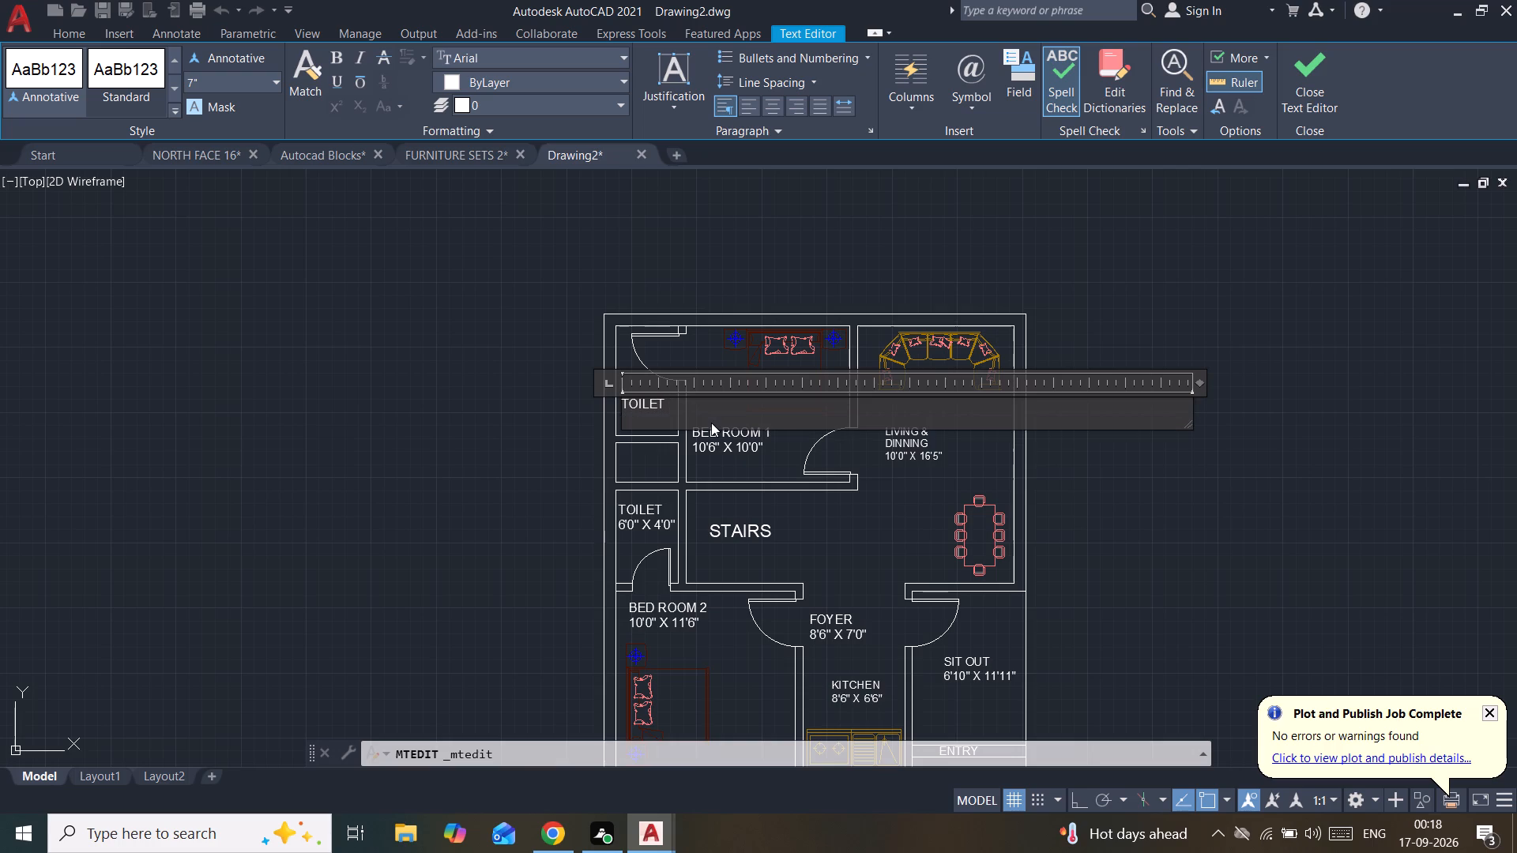
{"action": "type", "text": "7'0\" X"}
{"action": "key", "text": "space"}
{"action": "type", "text": "4'0\""}
{"action": "left_click", "coordinate": [935, 197]}
Scale down the 7'0" X 4'0" TOILET label about its upper-left corner so it fits inside its small room.
{"action": "left_click", "coordinate": [649, 407]}
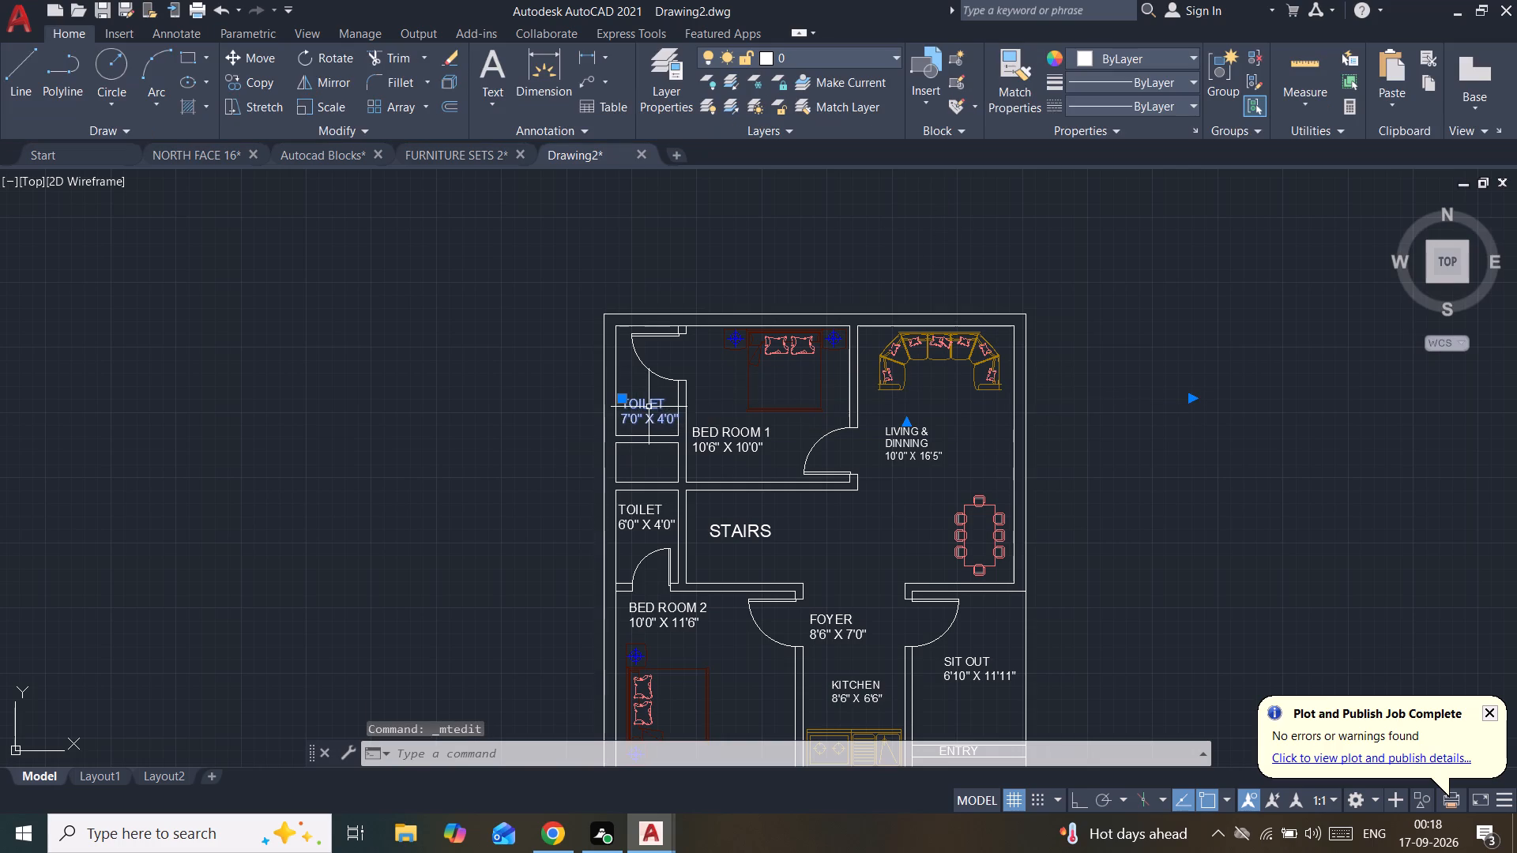
{"action": "left_click", "coordinate": [328, 103]}
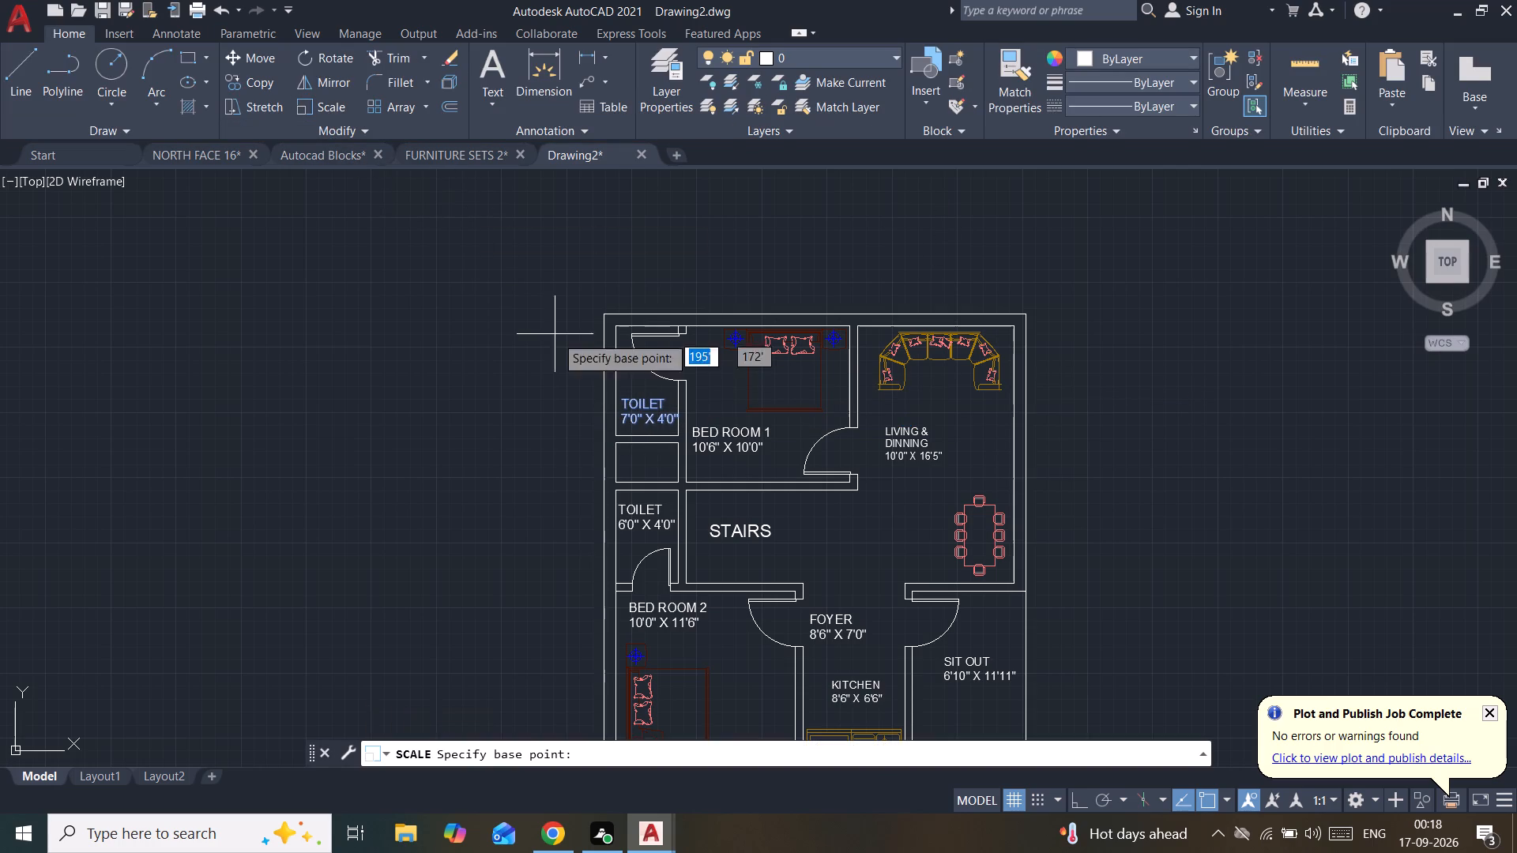
{"action": "scroll", "coordinate": [582, 436], "scroll_direction": "up", "scroll_amount": 2}
{"action": "left_click", "coordinate": [679, 345]}
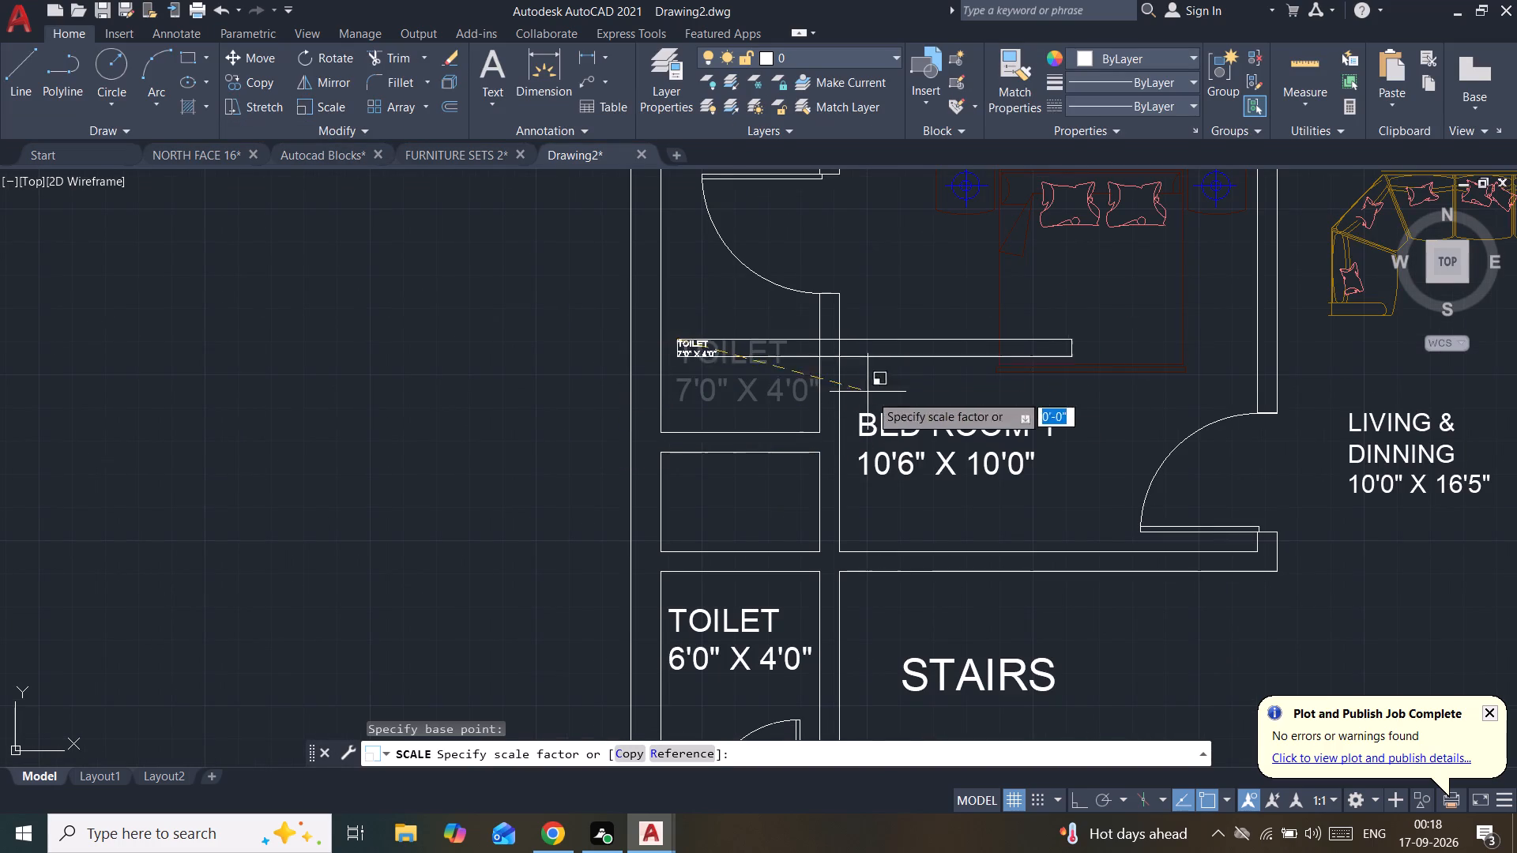
{"action": "left_click", "coordinate": [1222, 410]}
Draw two crossing diagonal lines from corner to corner of the small unlabelled room between the two toilets.
{"action": "scroll", "coordinate": [1123, 426], "scroll_direction": "down", "scroll_amount": 2}
{"action": "middle_click_drag", "start_coordinate": [1119, 424], "coordinate": [853, 223]}
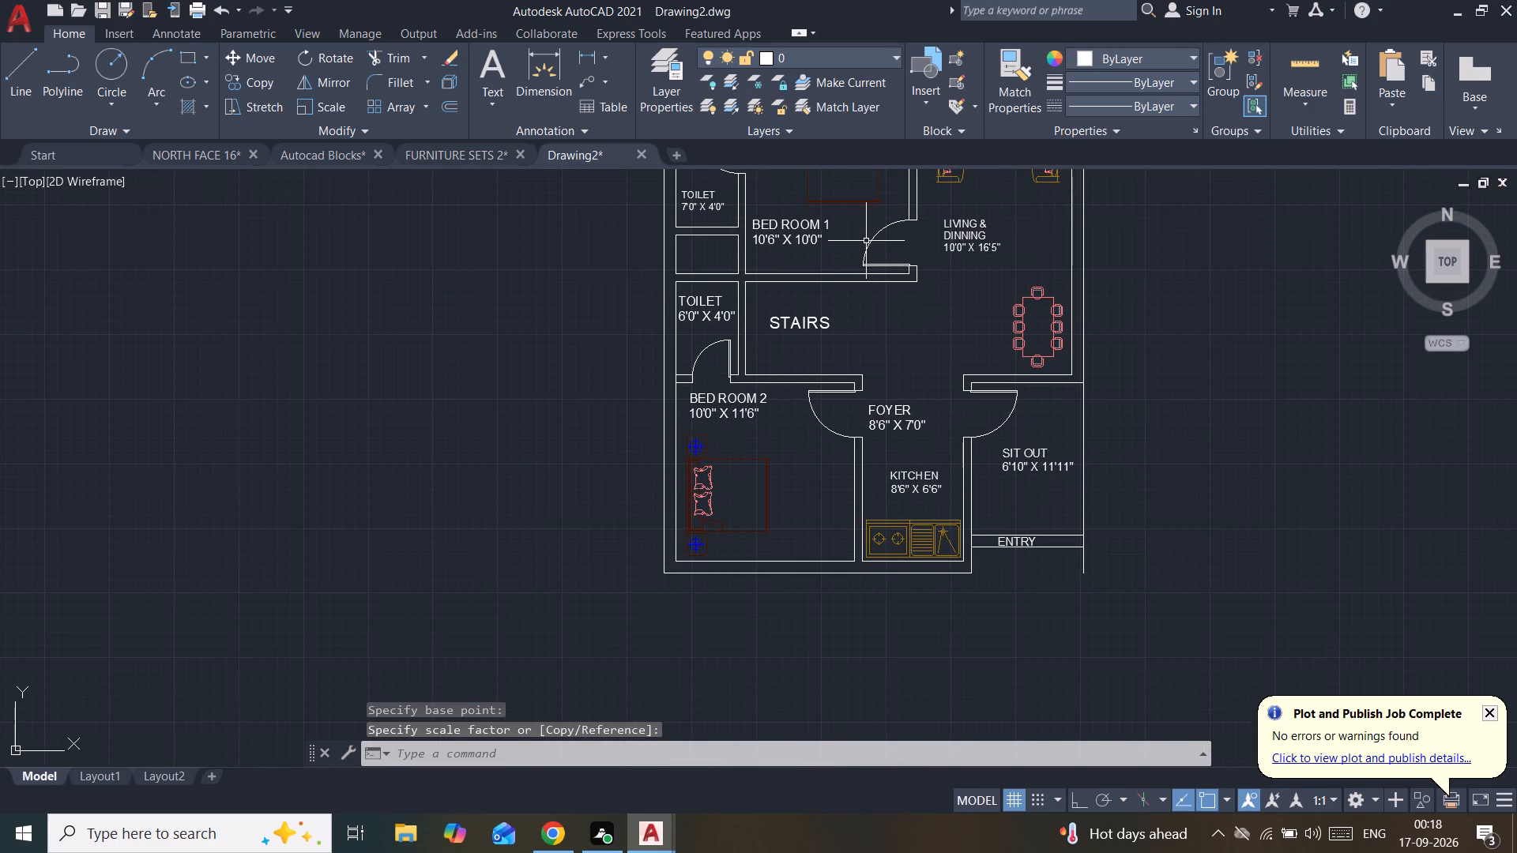
{"action": "key", "text": "l"}
{"action": "key", "text": "Return"}
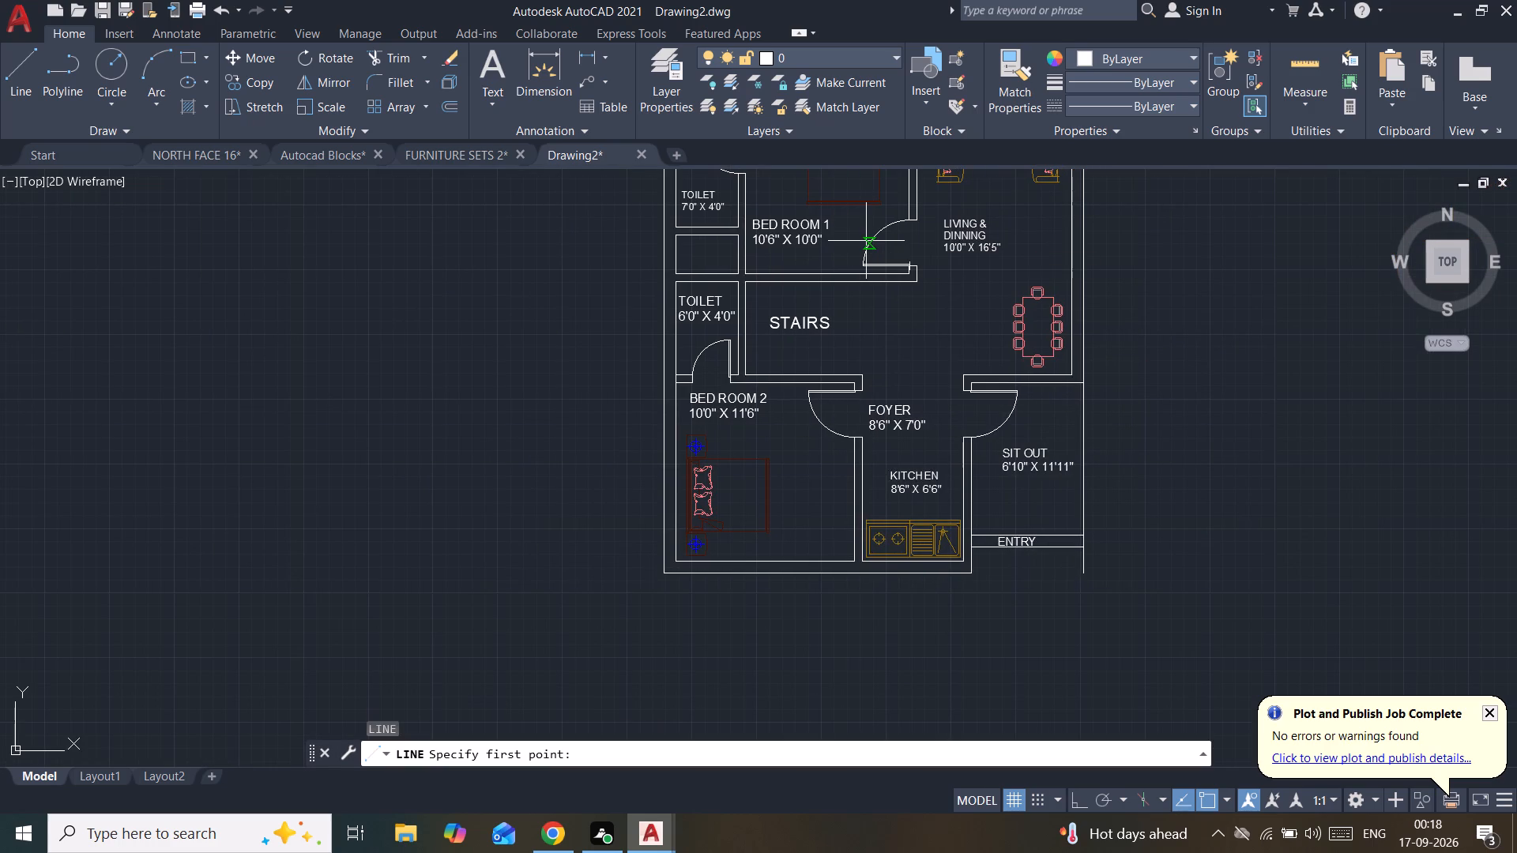
{"action": "scroll", "coordinate": [699, 281], "scroll_direction": "up", "scroll_amount": 2}
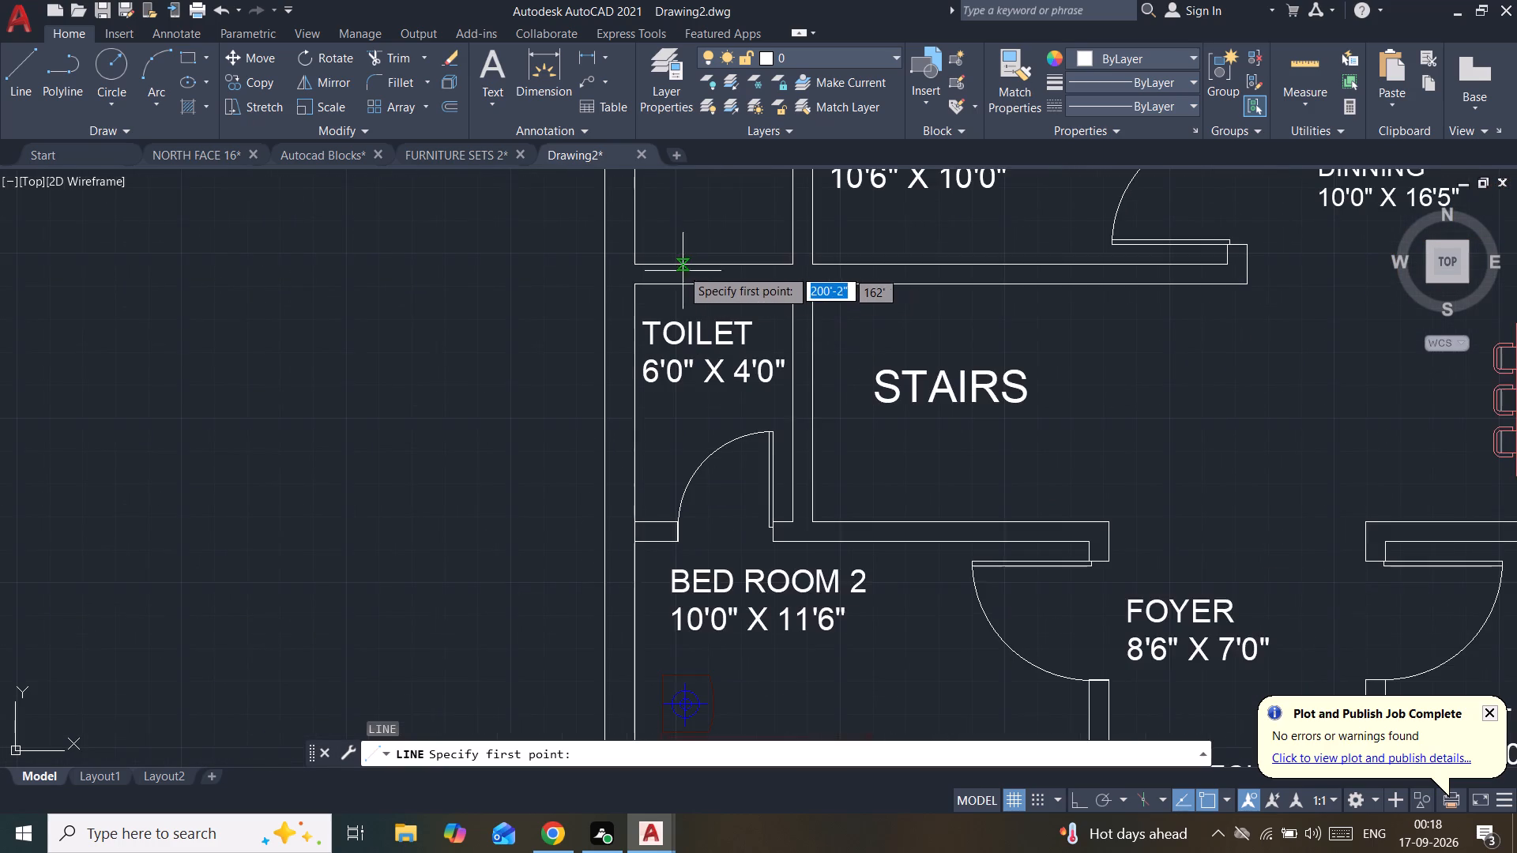
{"action": "middle_click_drag", "start_coordinate": [679, 268], "coordinate": [703, 434]}
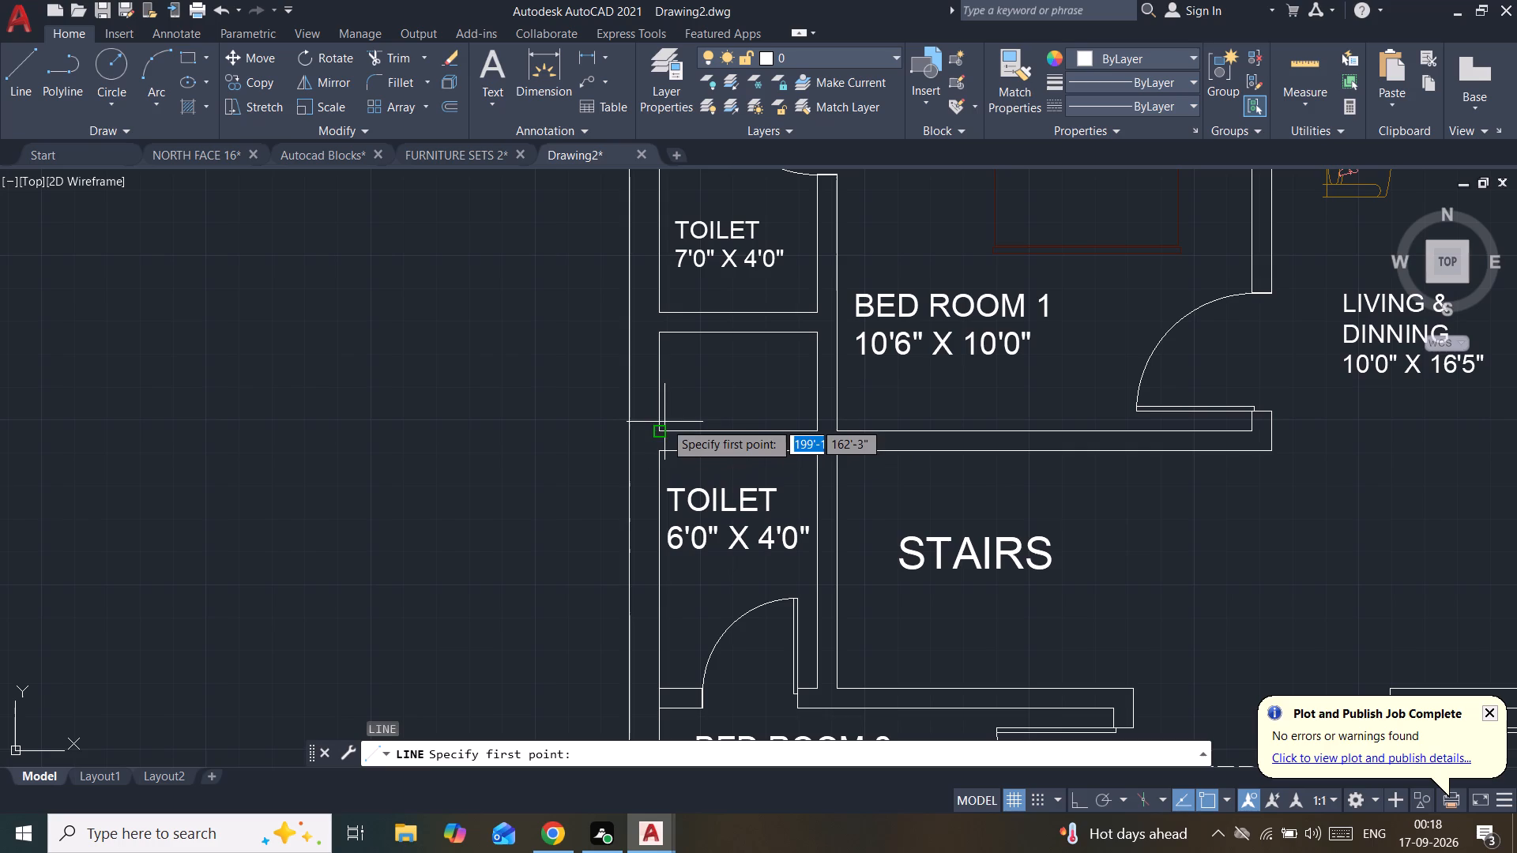
{"action": "left_click", "coordinate": [664, 431]}
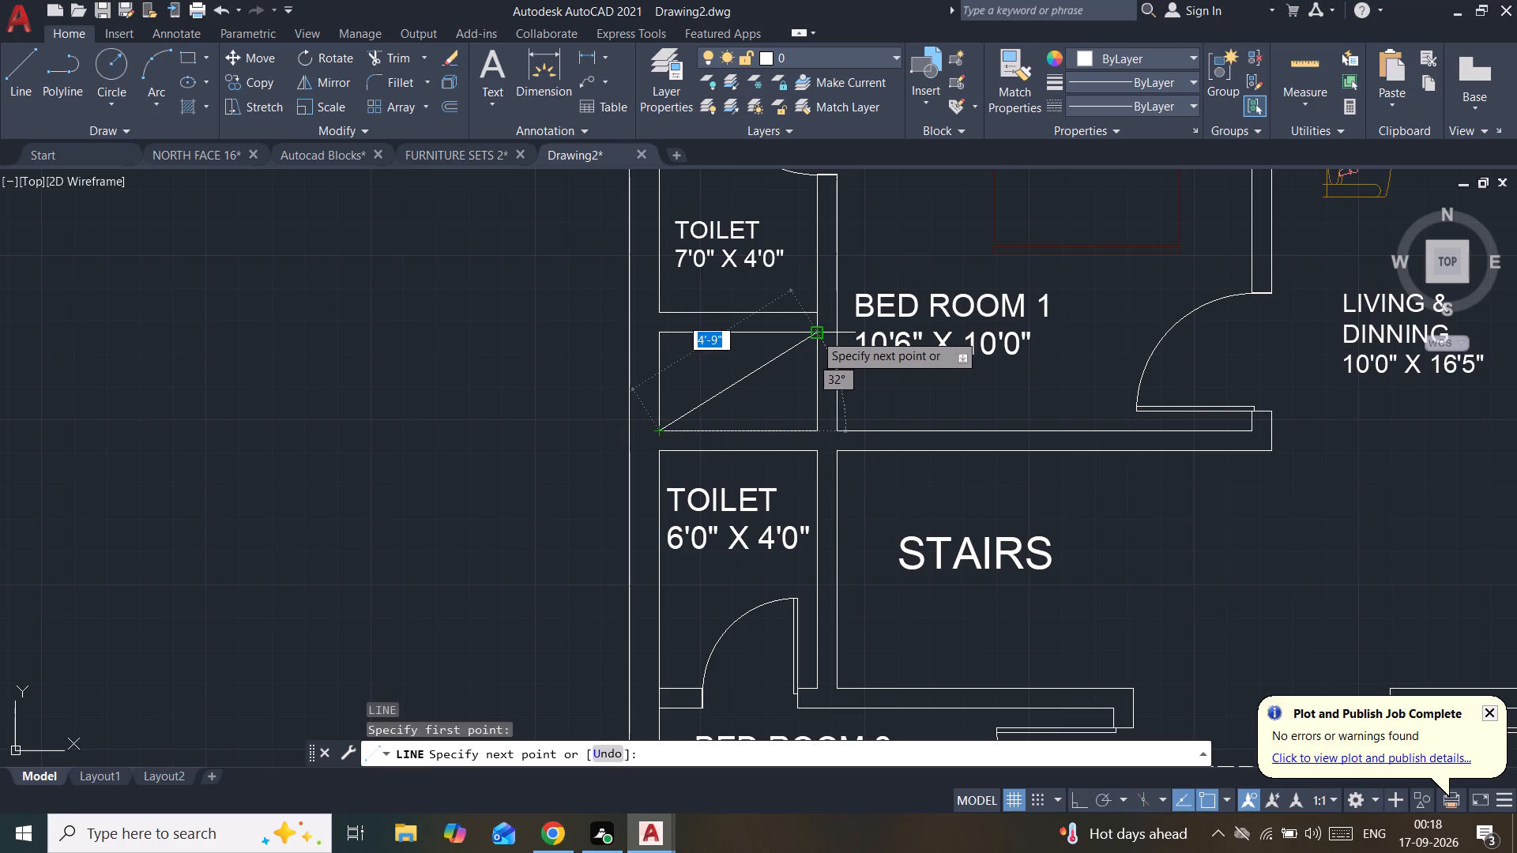
{"action": "left_click", "coordinate": [815, 333]}
{"action": "key", "text": "Escape"}
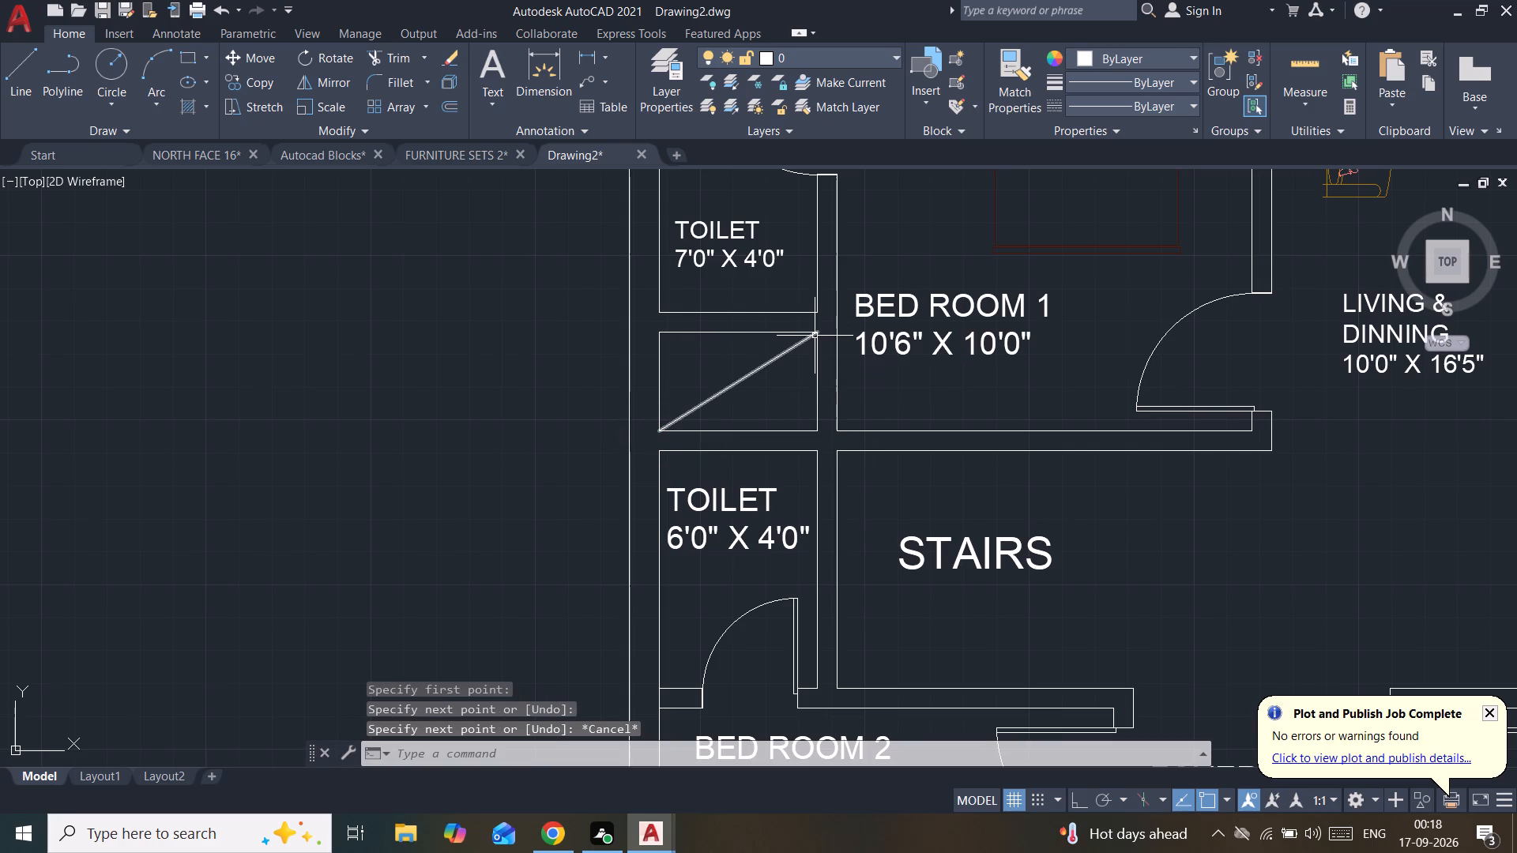
{"action": "key", "text": "l"}
{"action": "key", "text": "Return"}
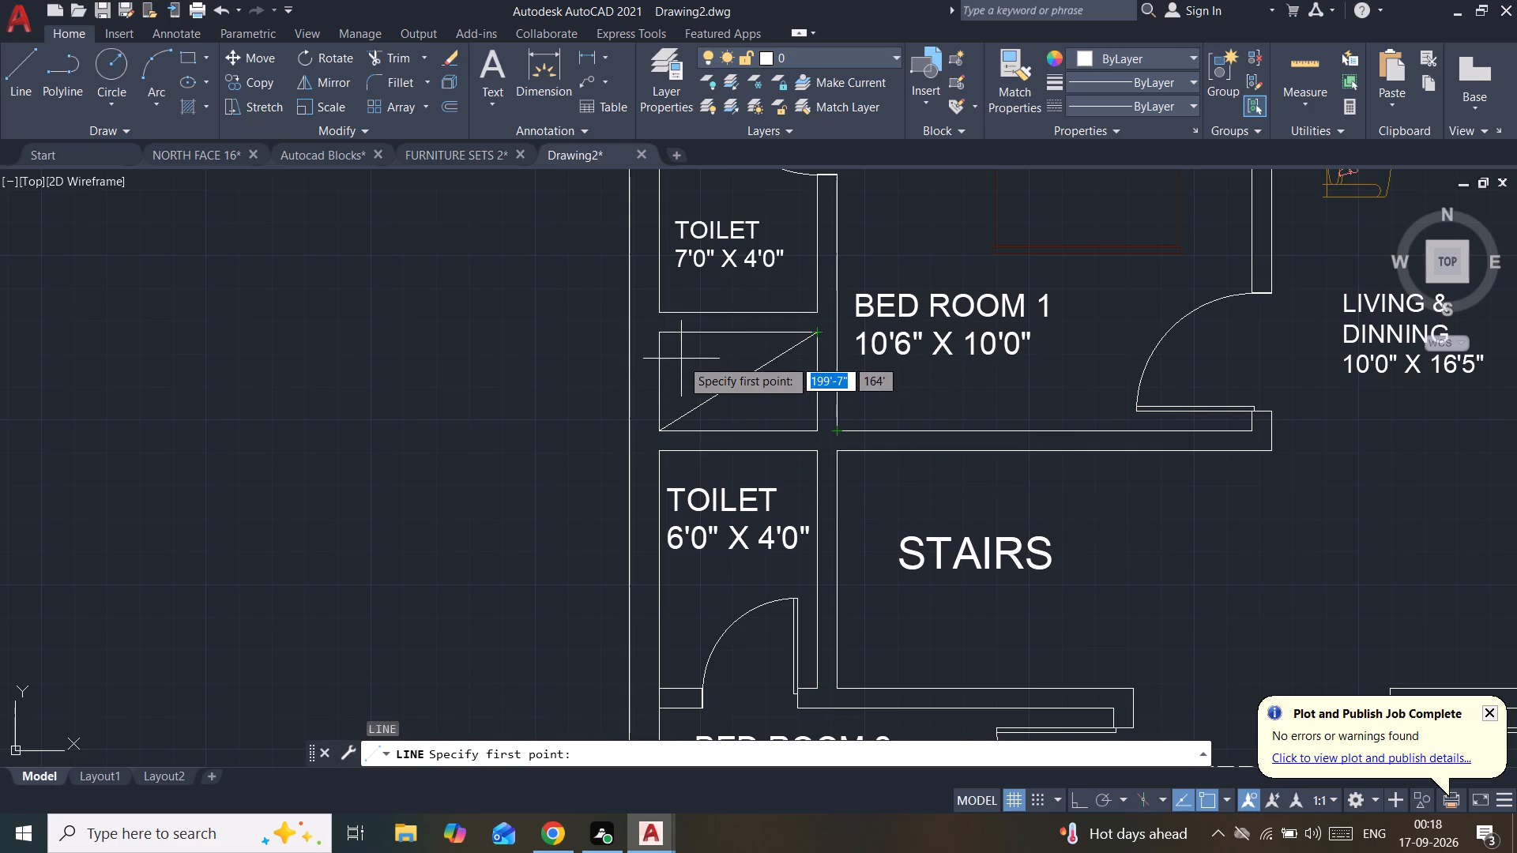
{"action": "left_click", "coordinate": [660, 336]}
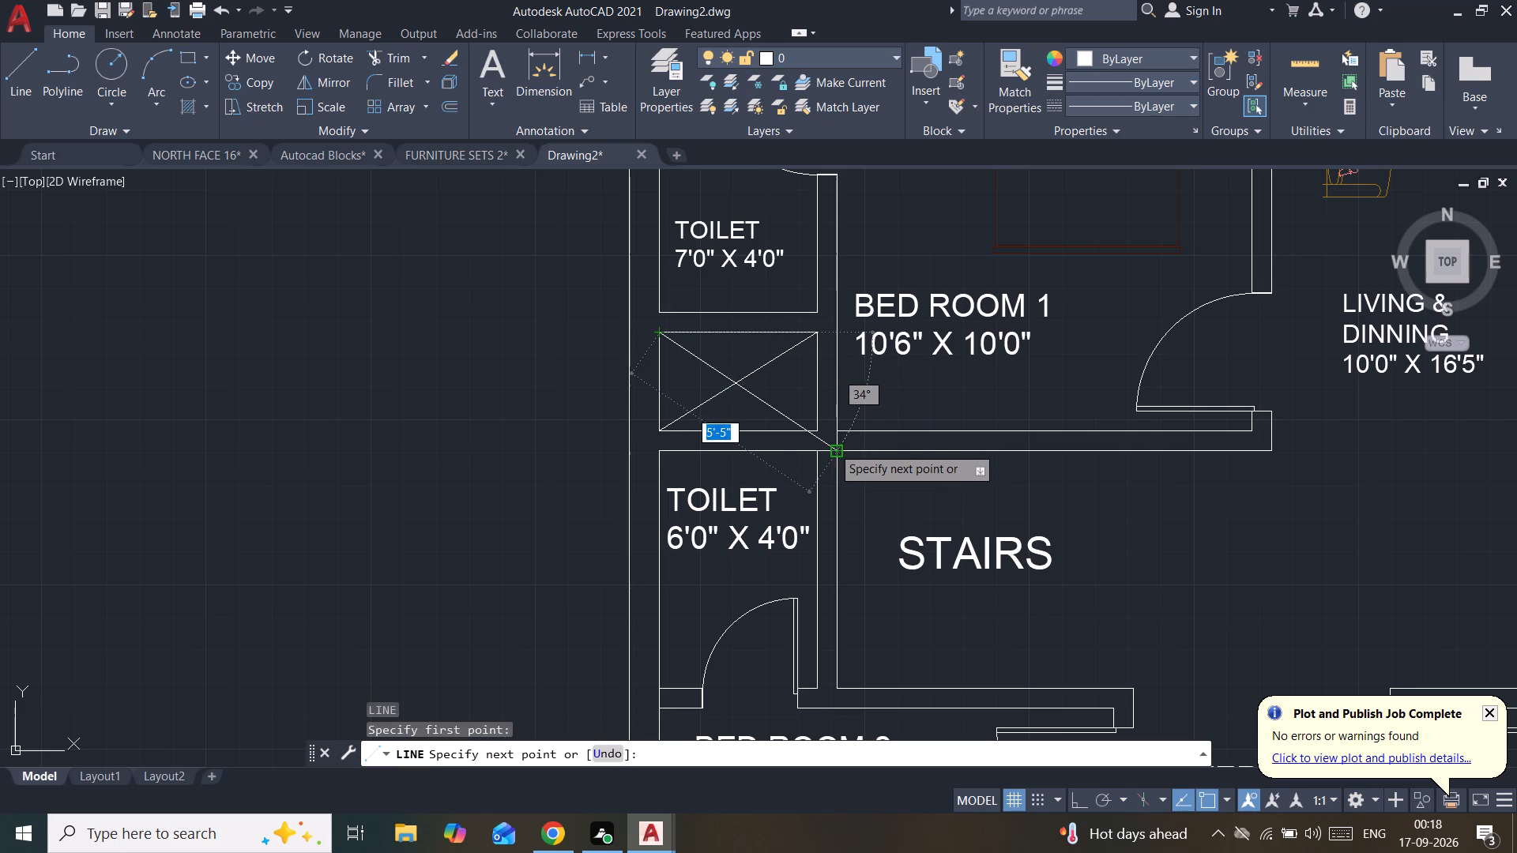
{"action": "left_click", "coordinate": [813, 426]}
{"action": "scroll", "coordinate": [809, 407], "scroll_direction": "down", "scroll_amount": 2}
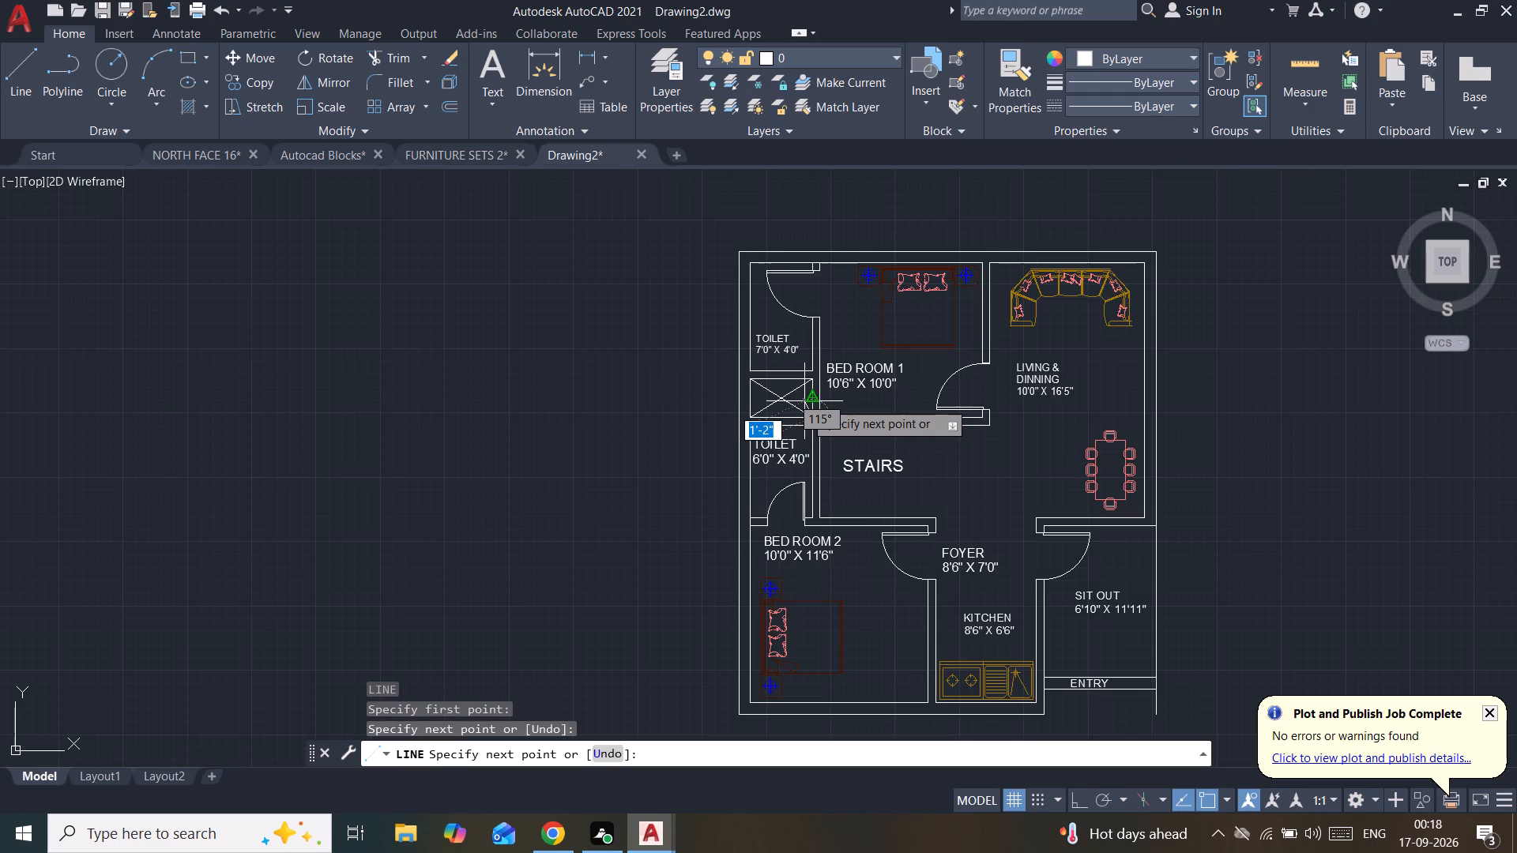
{"action": "key", "text": "Escape"}
Save the drawing in the Downloads folder under the name NORTH 16.
{"action": "scroll", "coordinate": [867, 421], "scroll_direction": "down", "scroll_amount": 1}
{"action": "middle_click_drag", "start_coordinate": [867, 421], "coordinate": [740, 316]}
{"action": "scroll", "coordinate": [864, 419], "scroll_direction": "down", "scroll_amount": 1}
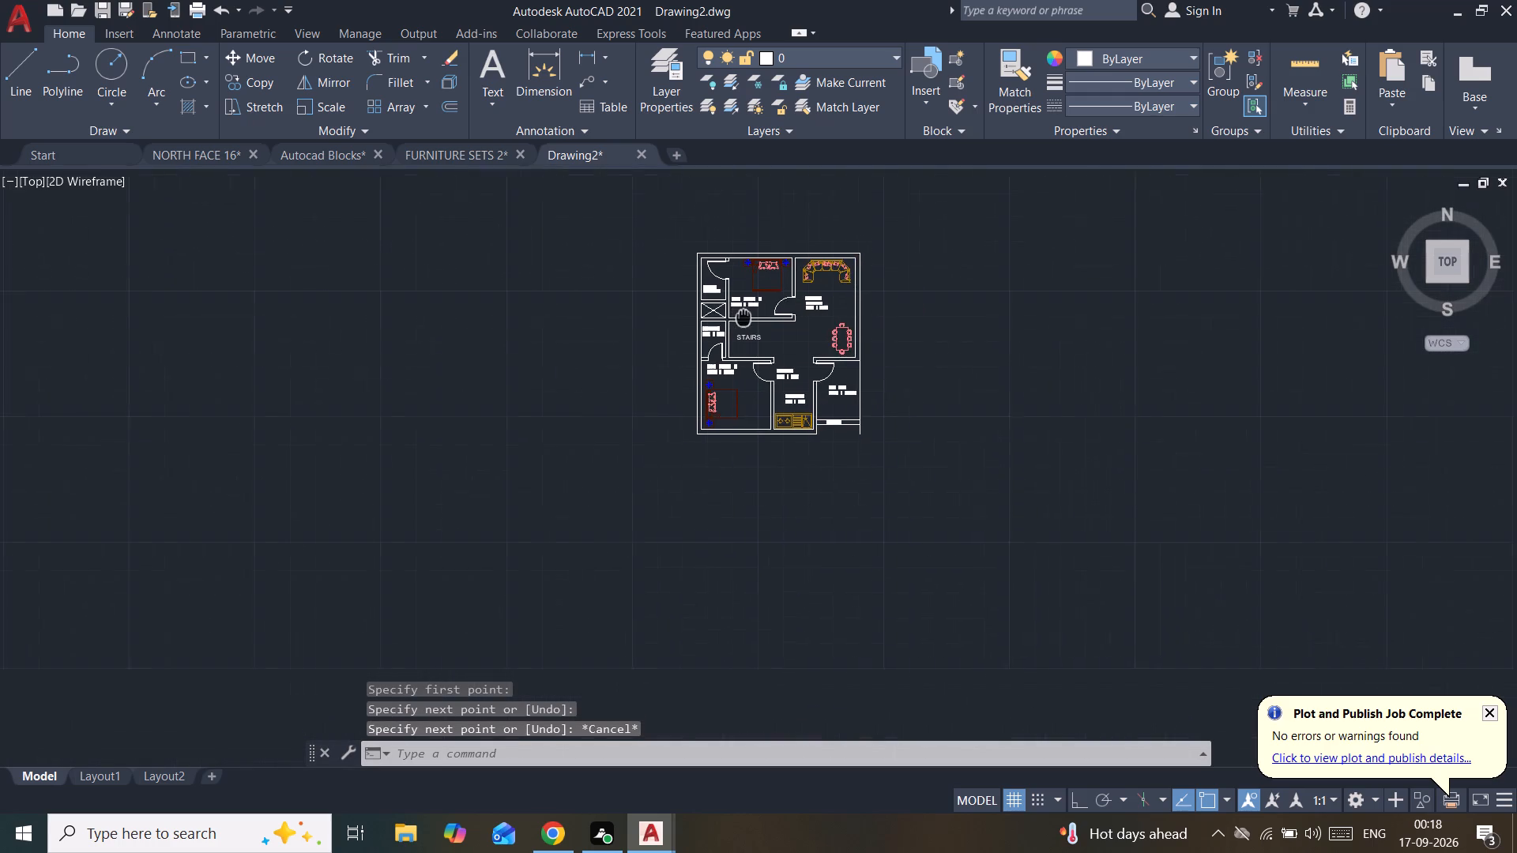
{"action": "middle_click_drag", "start_coordinate": [740, 316], "coordinate": [734, 310]}
{"action": "scroll", "coordinate": [847, 347], "scroll_direction": "up", "scroll_amount": 1}
{"action": "middle_click_drag", "start_coordinate": [849, 350], "coordinate": [881, 419]}
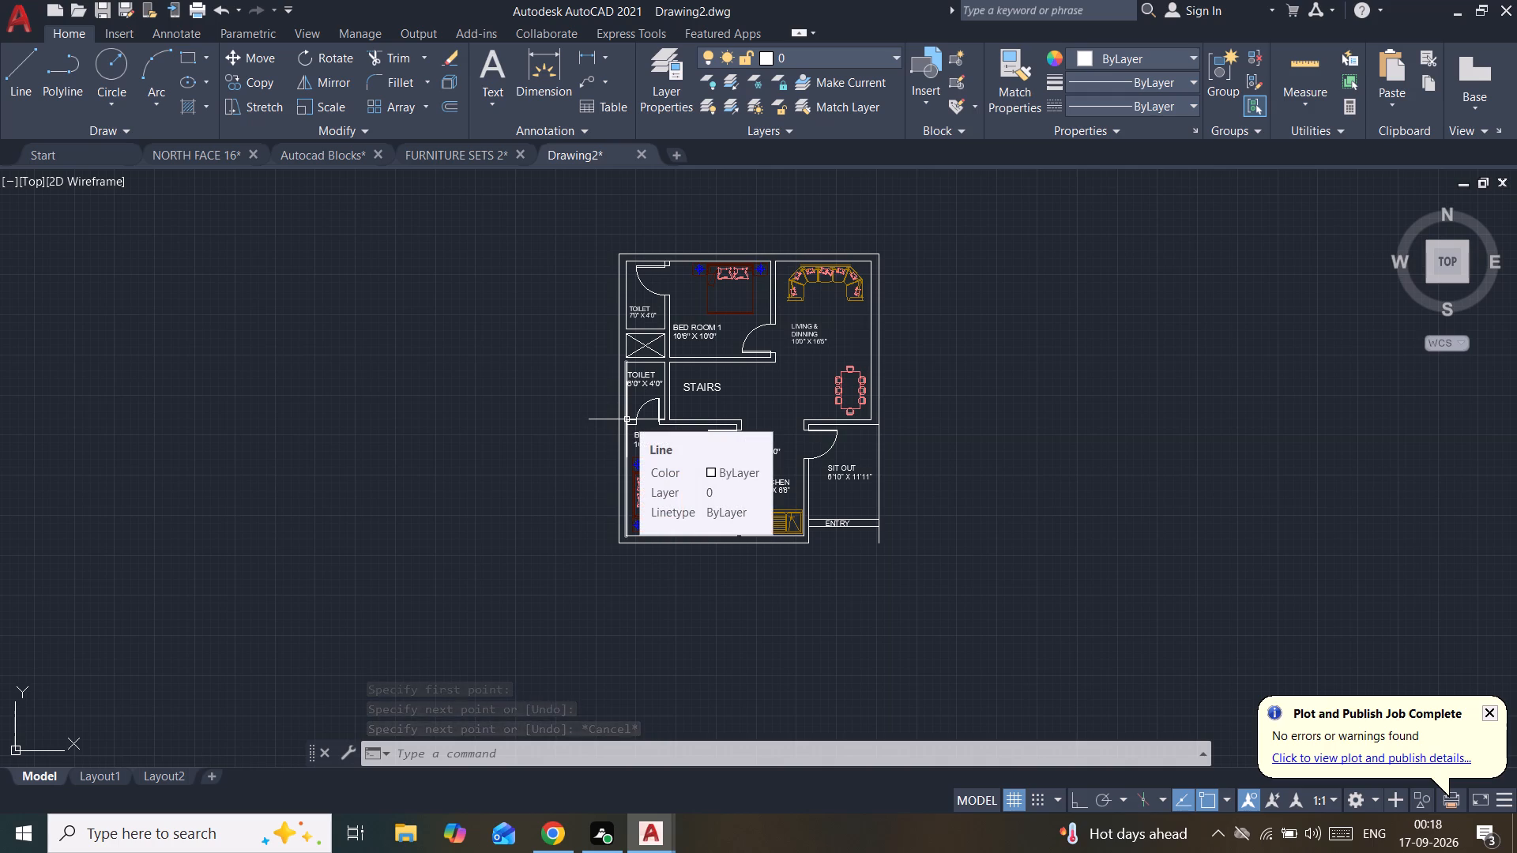
{"action": "left_click", "coordinate": [10, 9]}
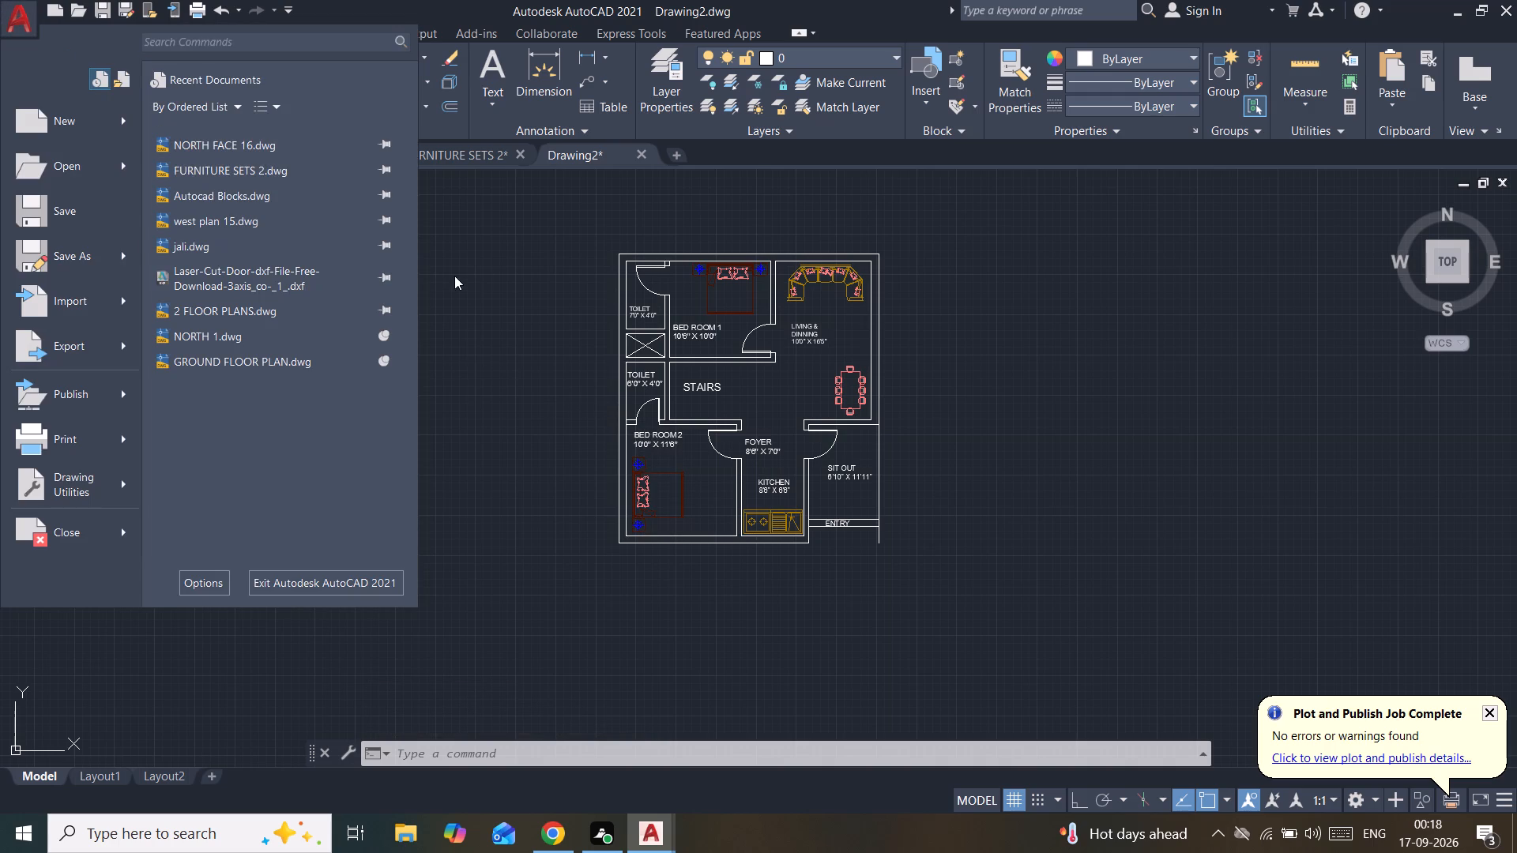
{"action": "left_click", "coordinate": [478, 268]}
{"action": "left_click", "coordinate": [30, 14]}
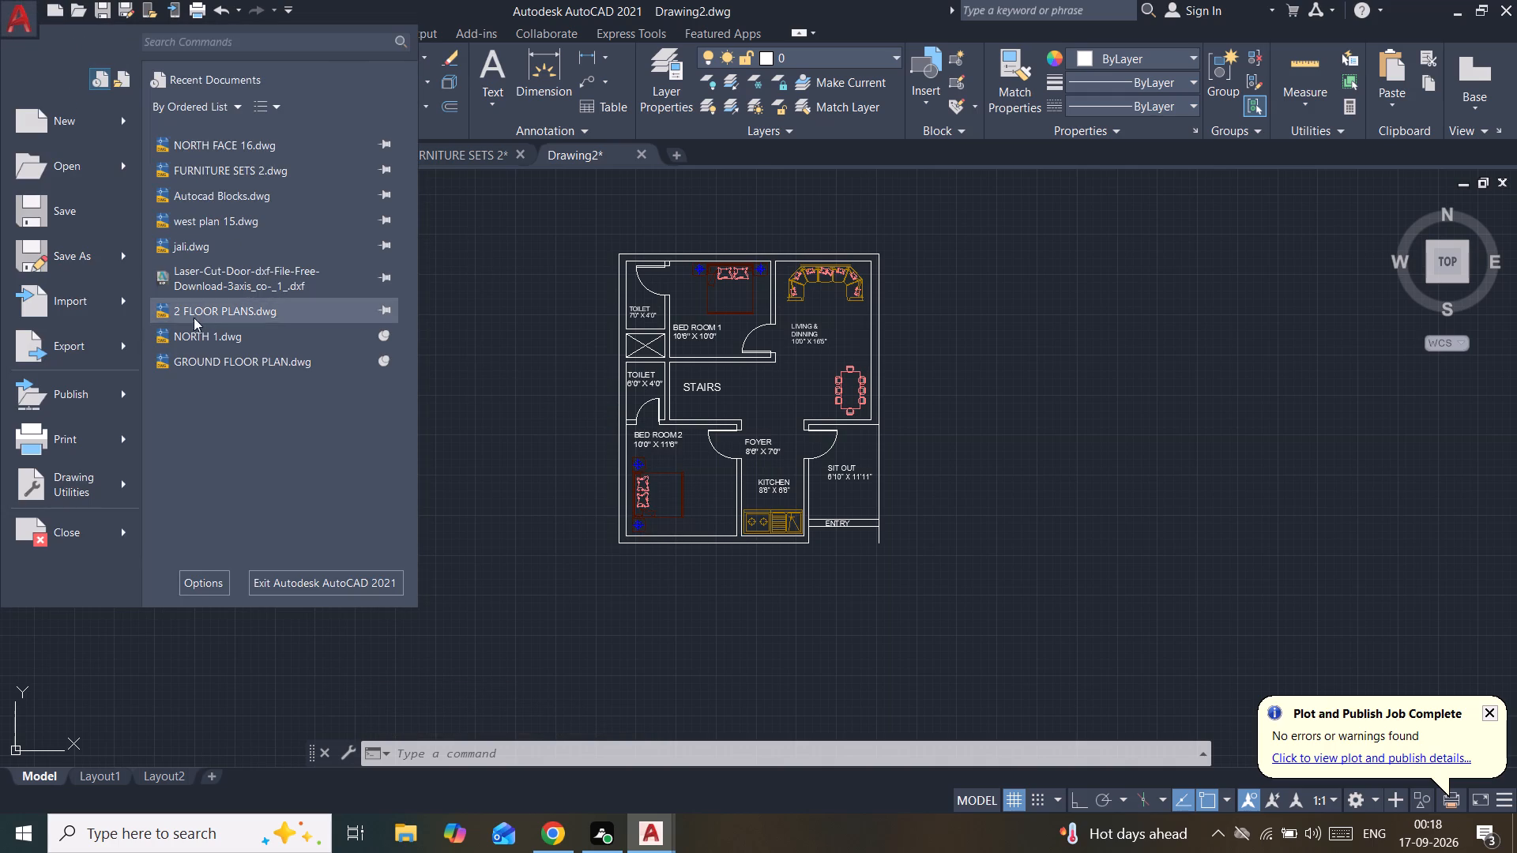
{"action": "left_click", "coordinate": [111, 189]}
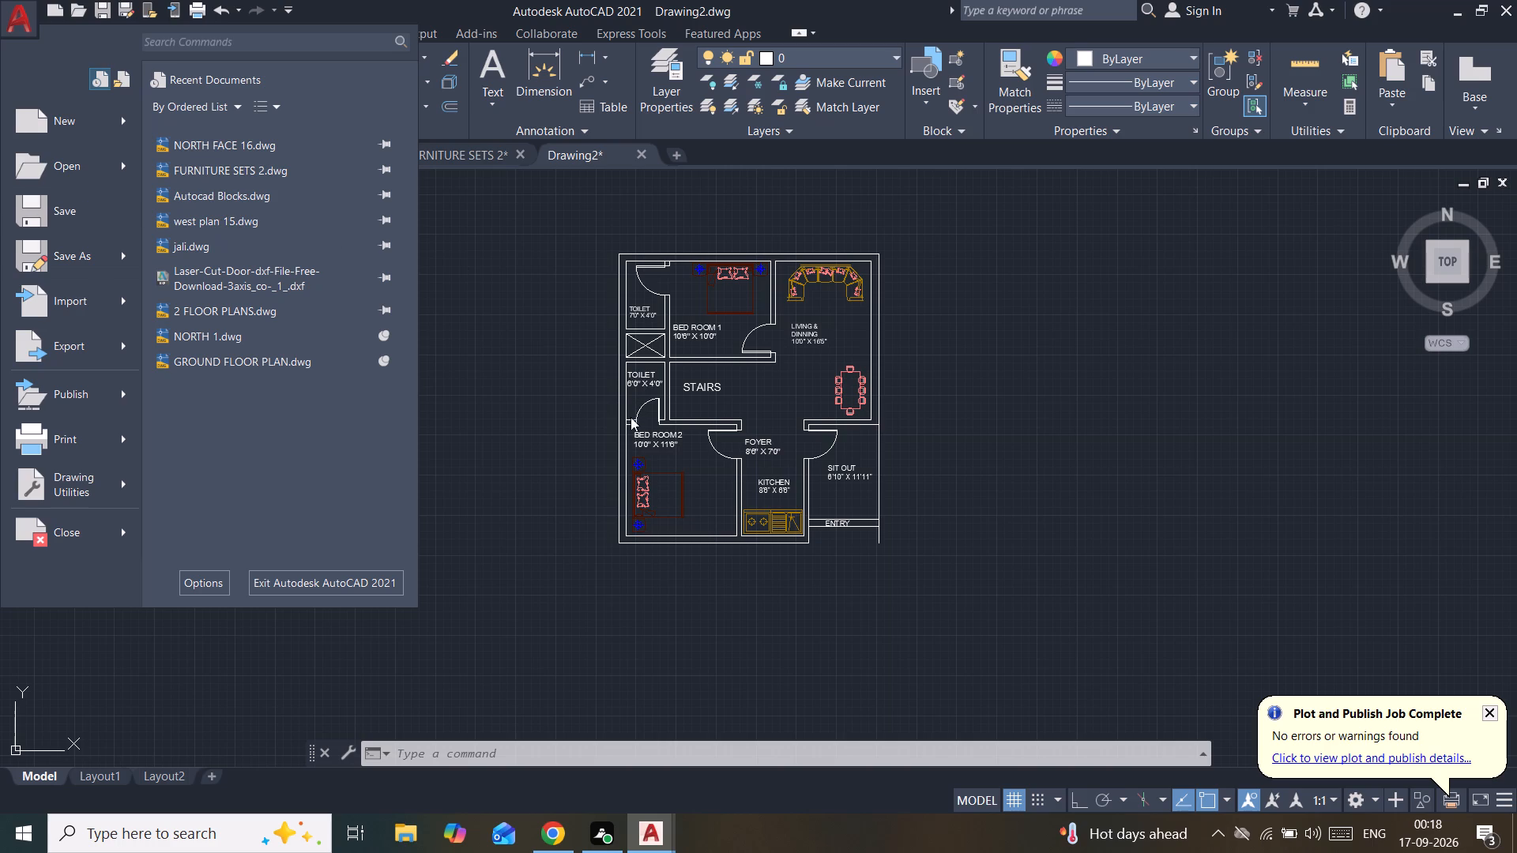
{"action": "left_click", "coordinate": [51, 205]}
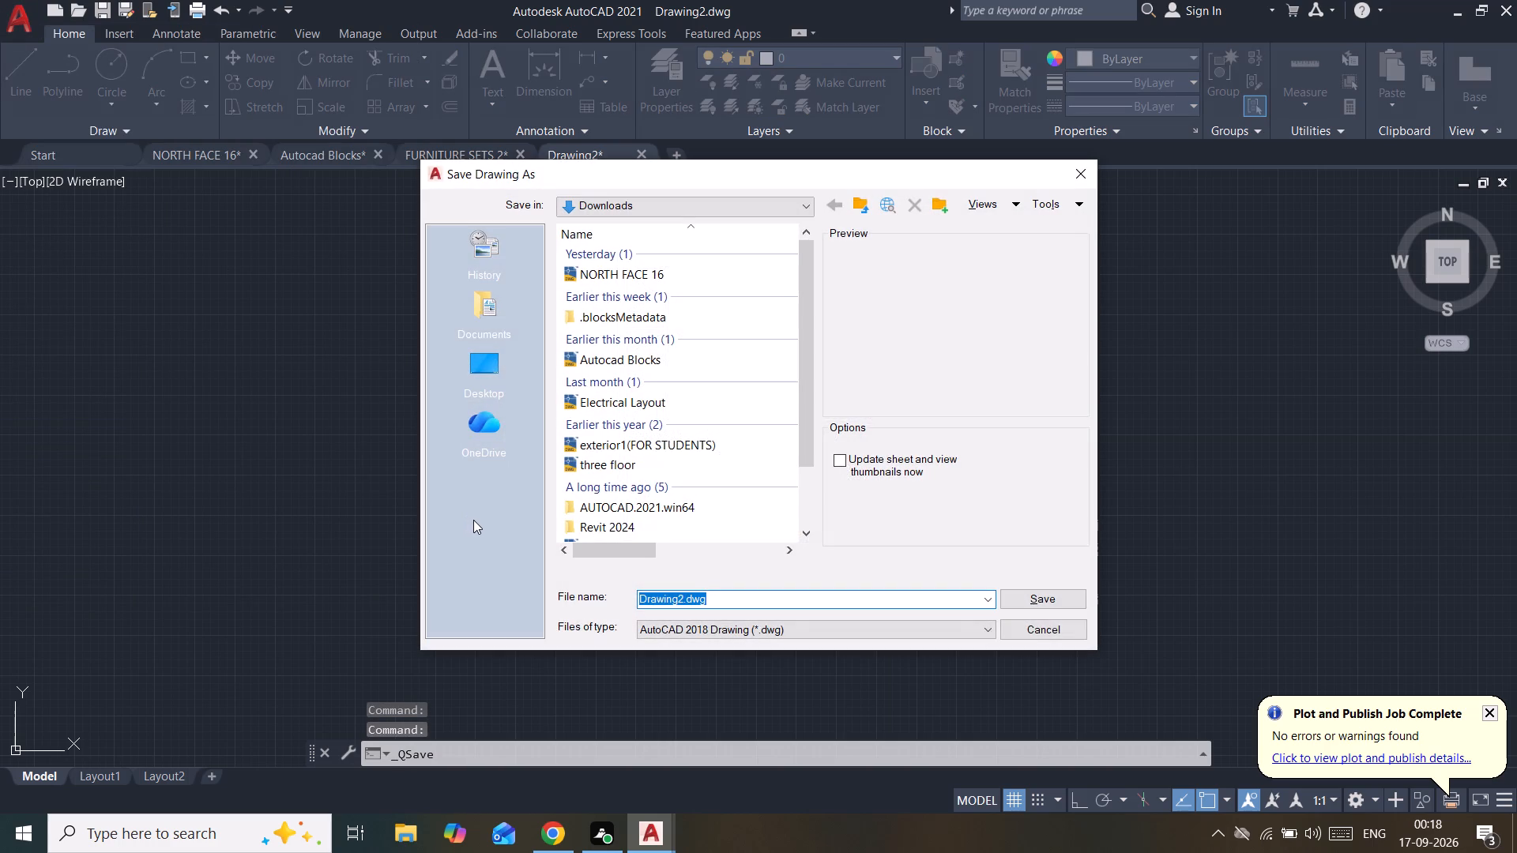
{"action": "key", "text": "BackSpace"}
{"action": "type", "text": "NP"}
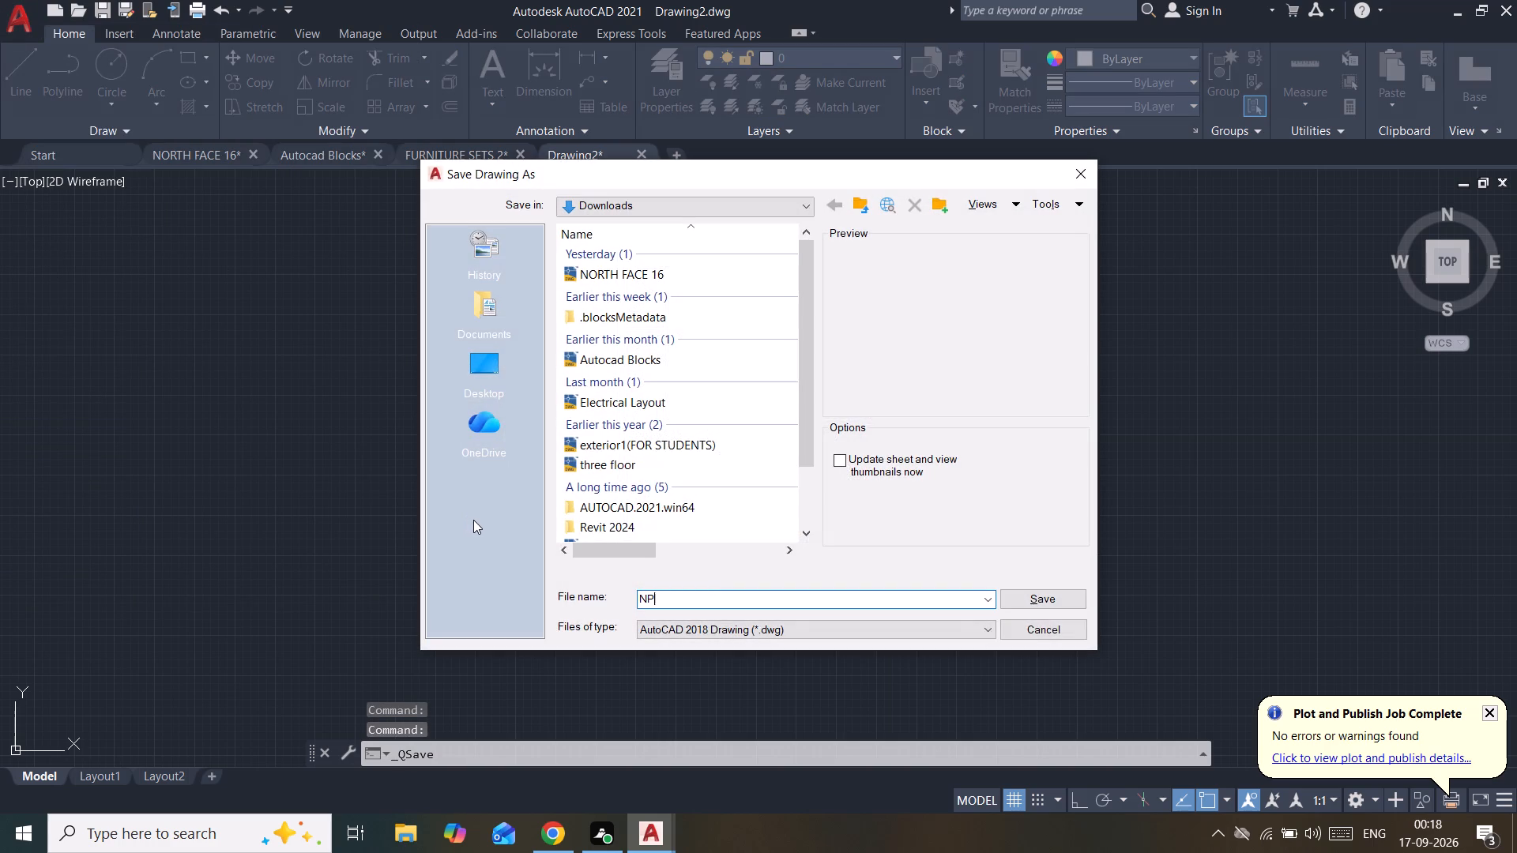
{"action": "key", "text": "BackSpace"}
{"action": "type", "text": "ORT"}
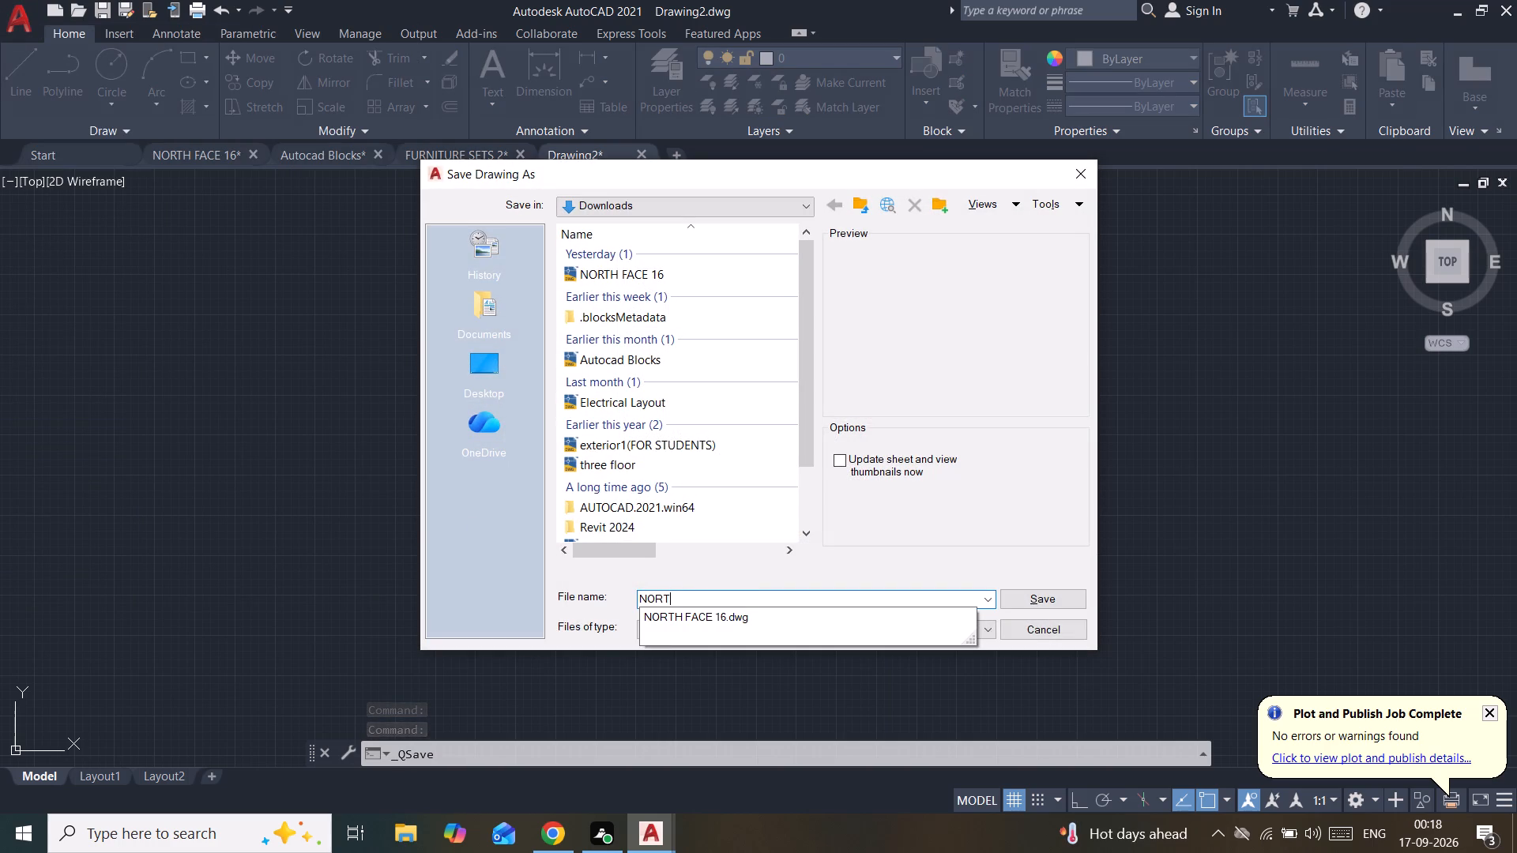
{"action": "type", "text": "H 16"}
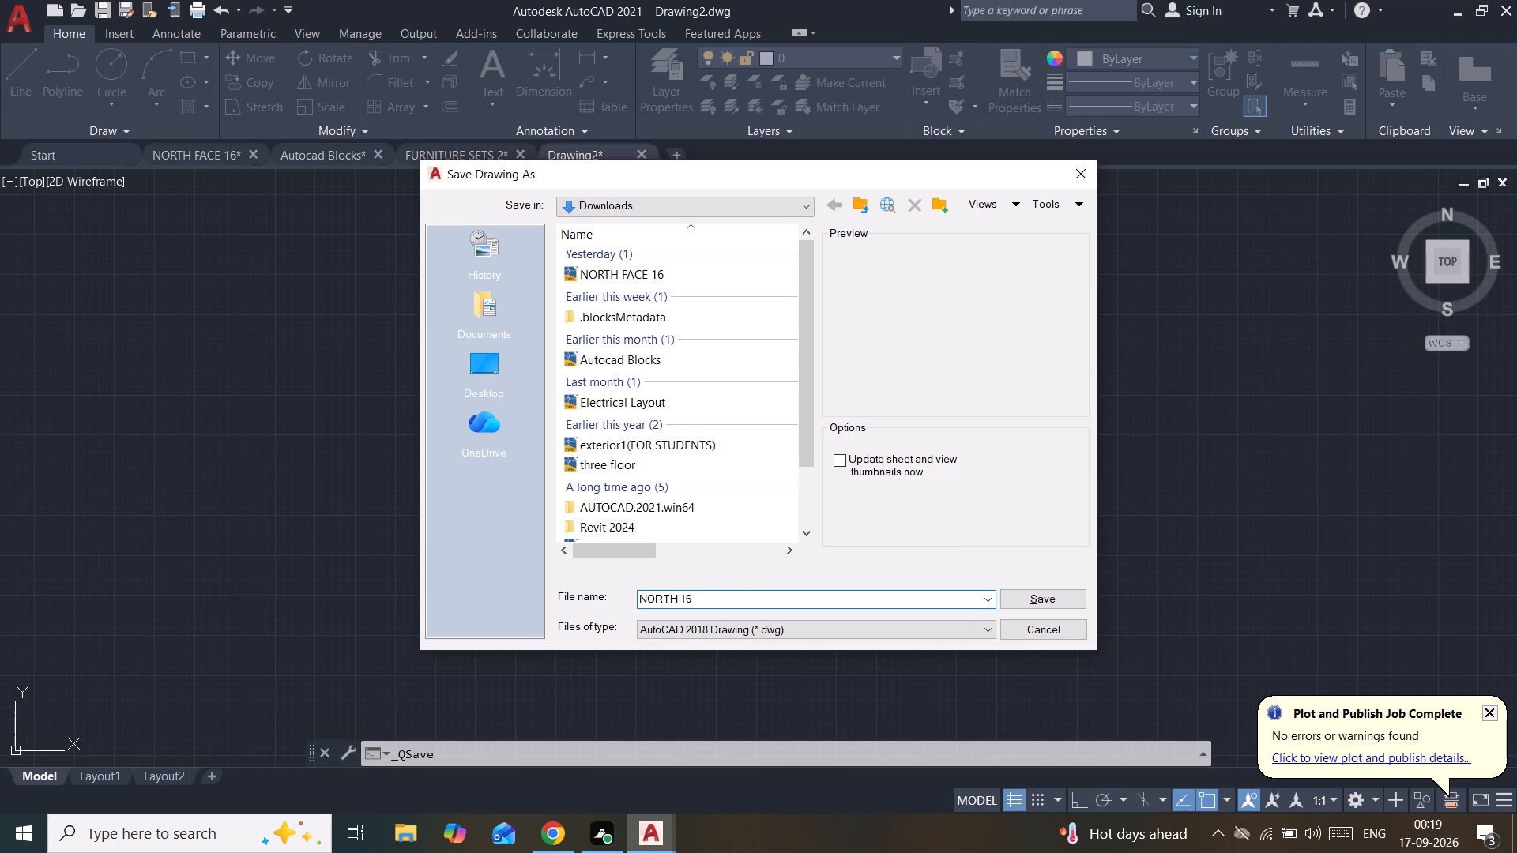
{"action": "left_click", "coordinate": [1030, 593]}
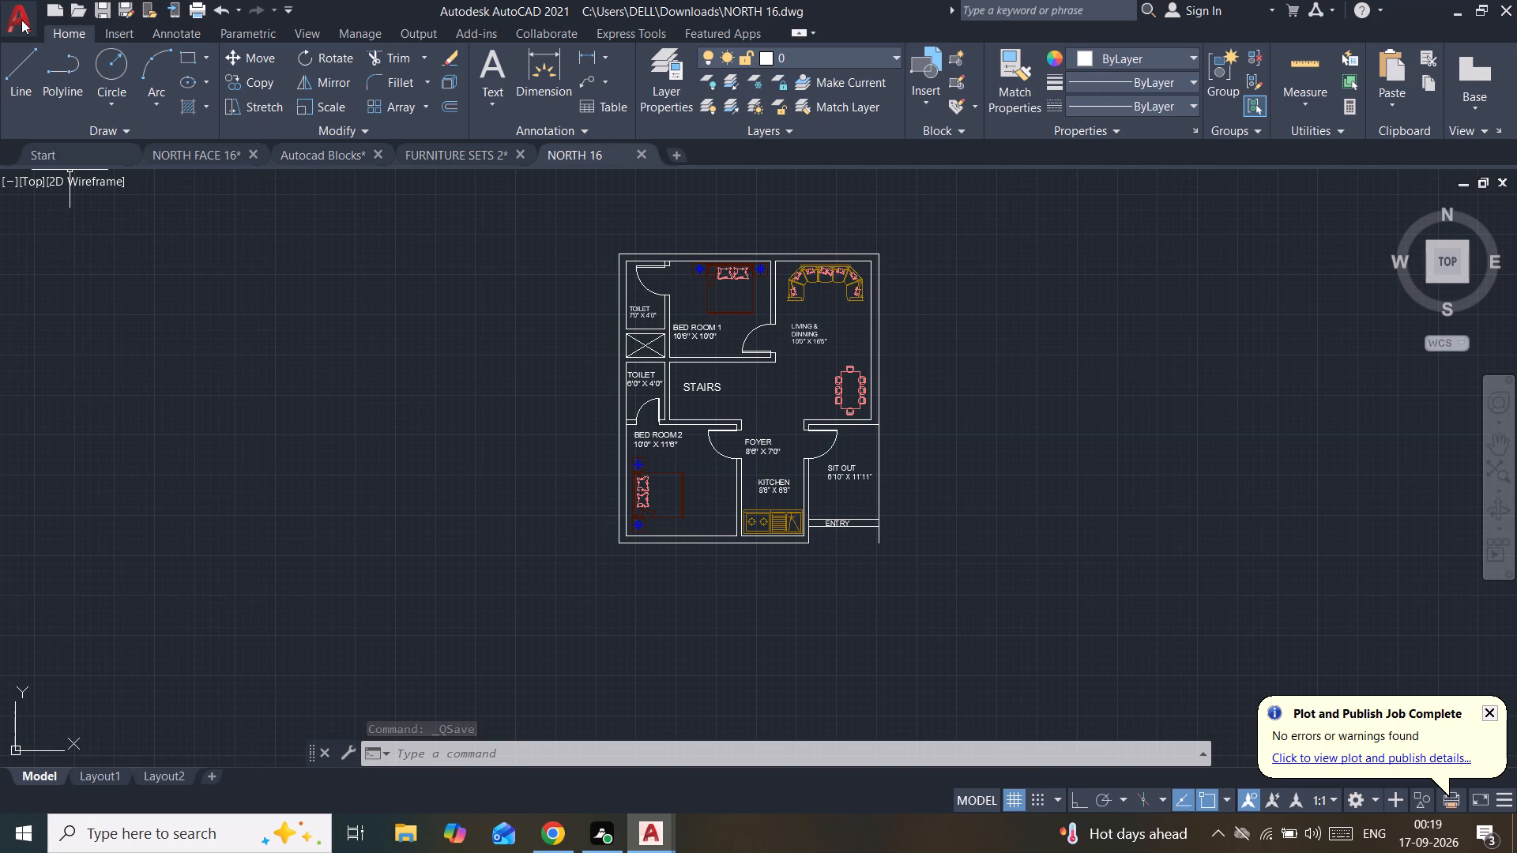
Set up a plot using the previous plot's page setup, with a plot window enclosing the whole floor plan.
{"action": "key", "text": "ctrl+p"}
{"action": "key", "text": "Return"}
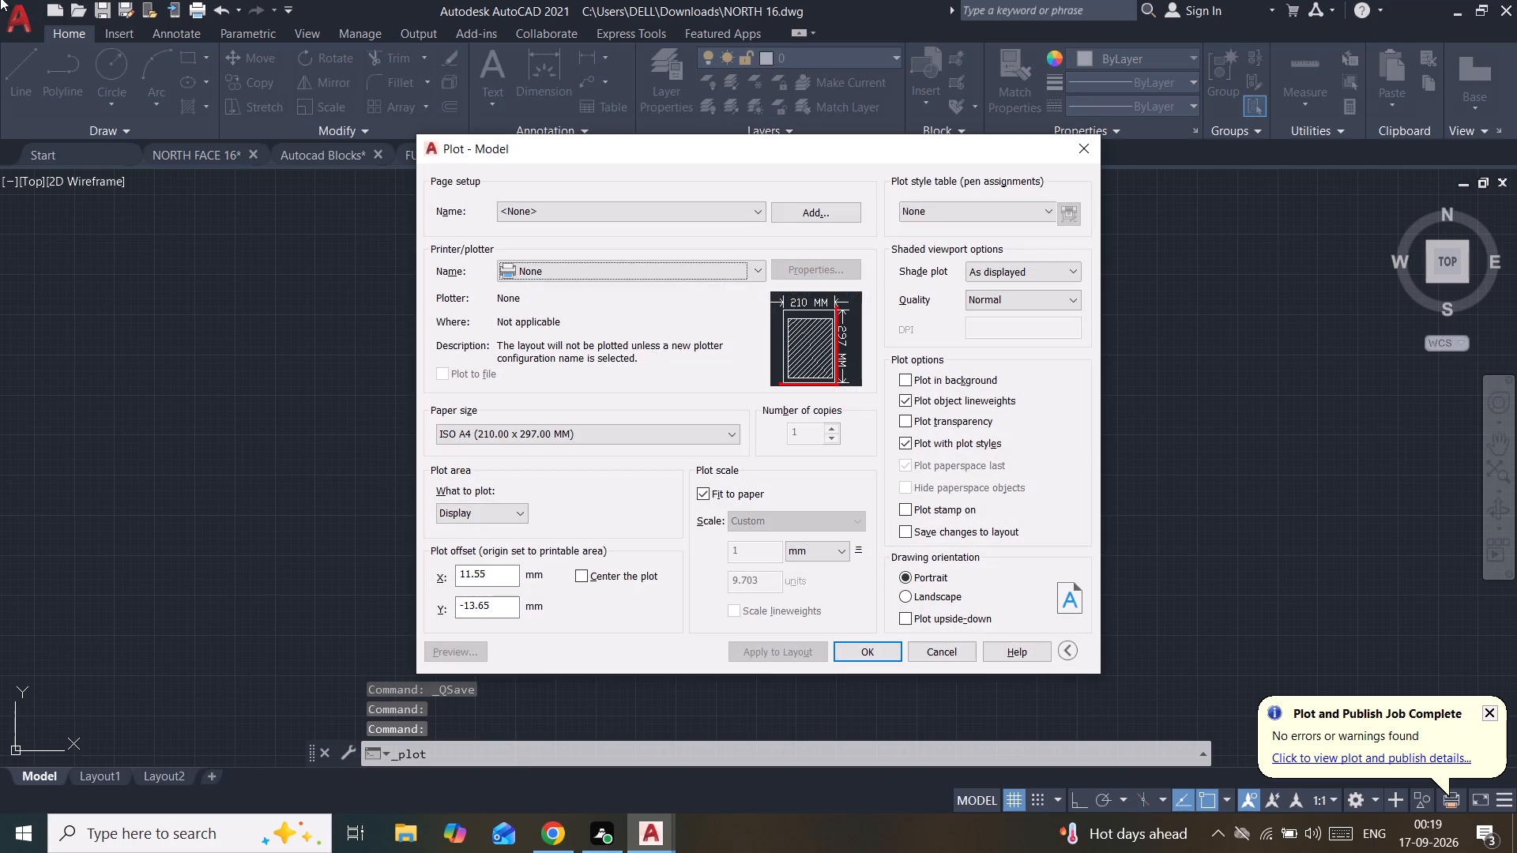
{"action": "left_click", "coordinate": [674, 213]}
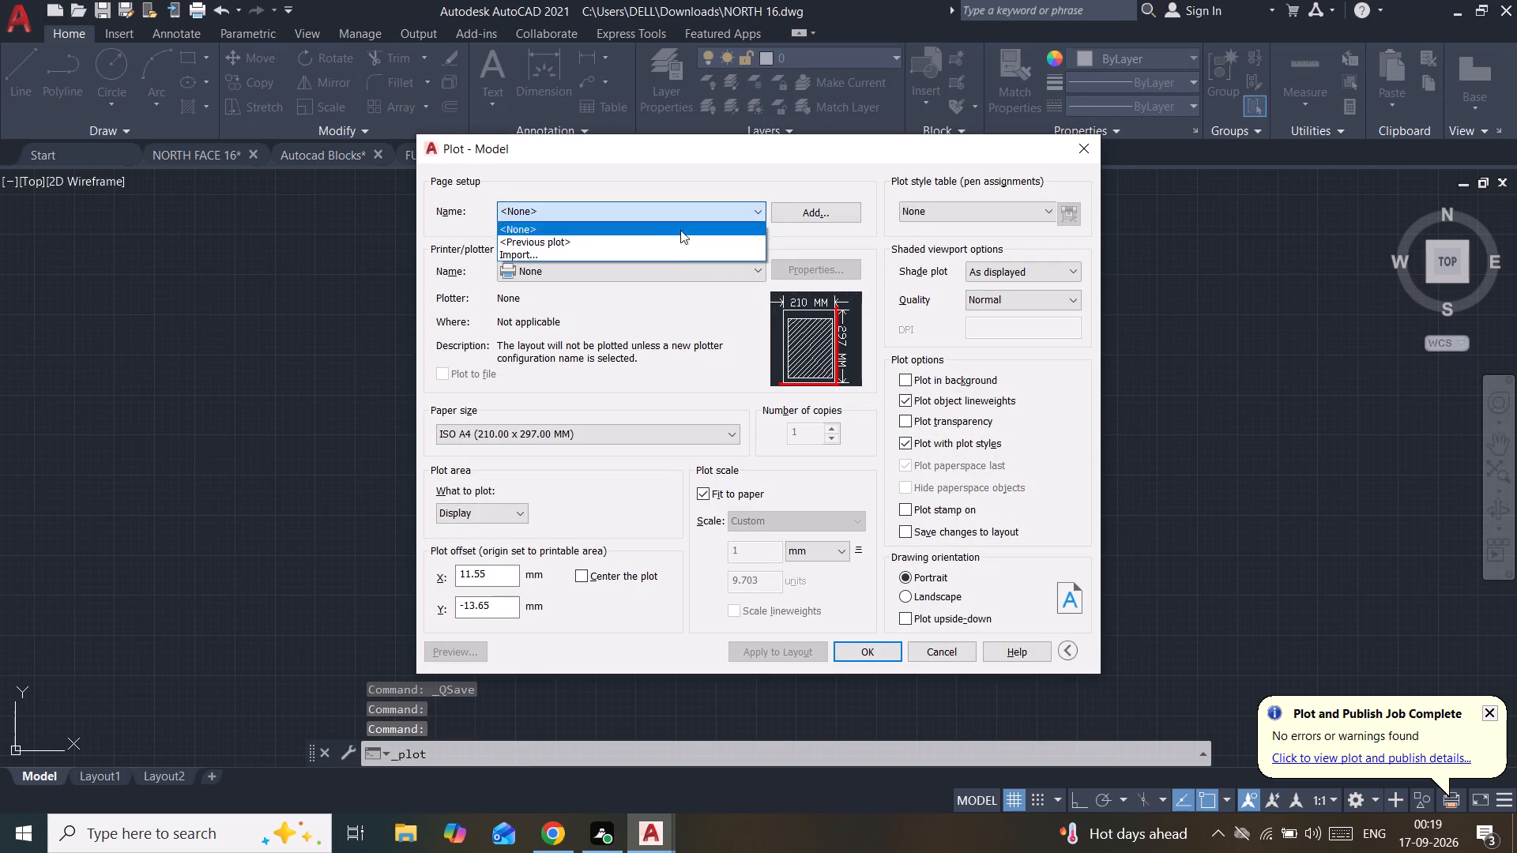
{"action": "left_click", "coordinate": [681, 242]}
{"action": "left_click", "coordinate": [593, 512]}
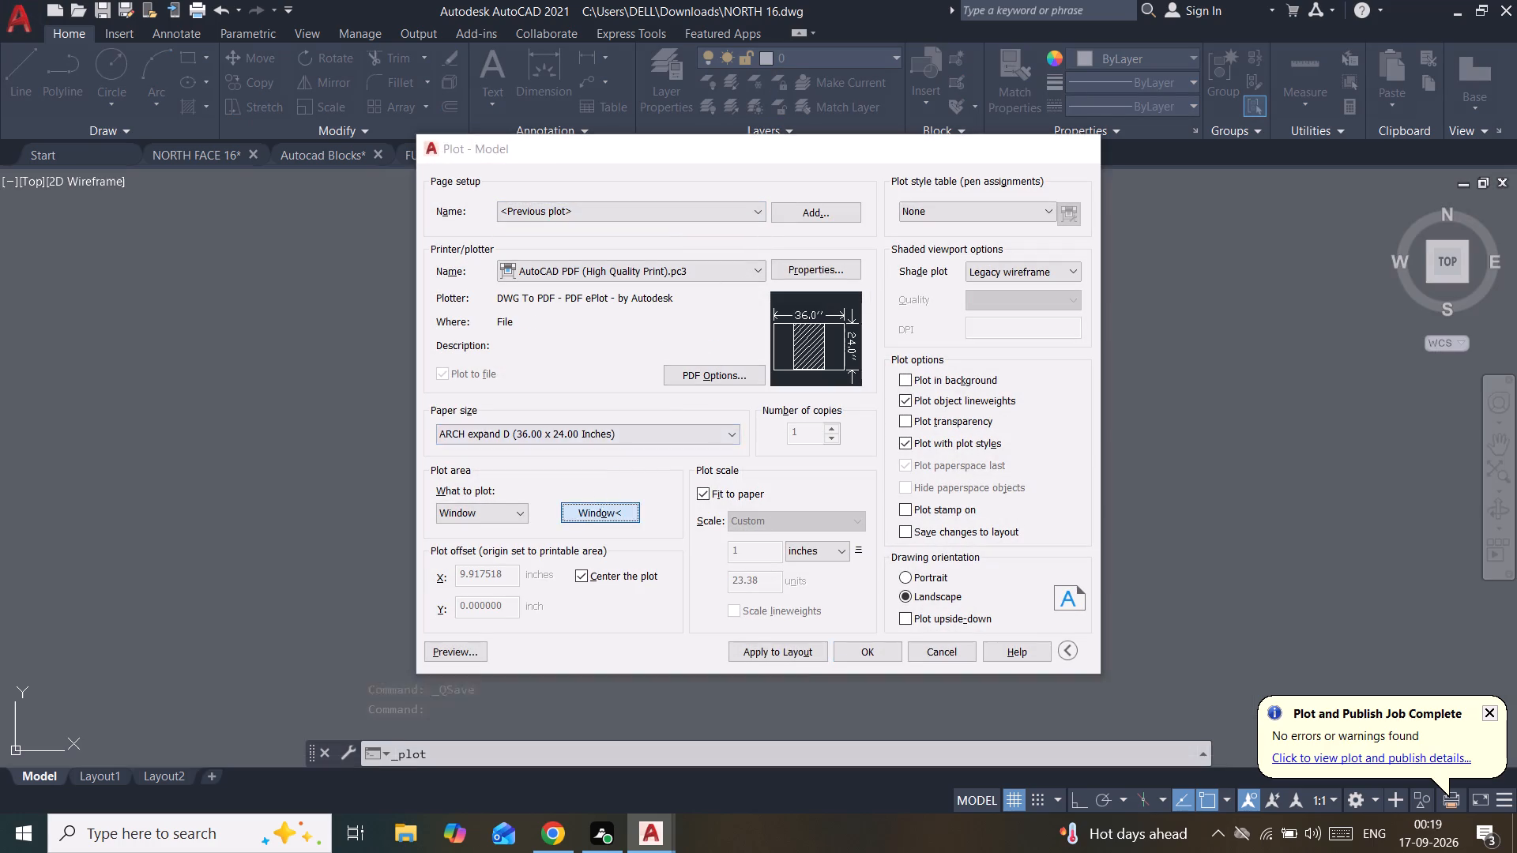
{"action": "left_click", "coordinate": [582, 235]}
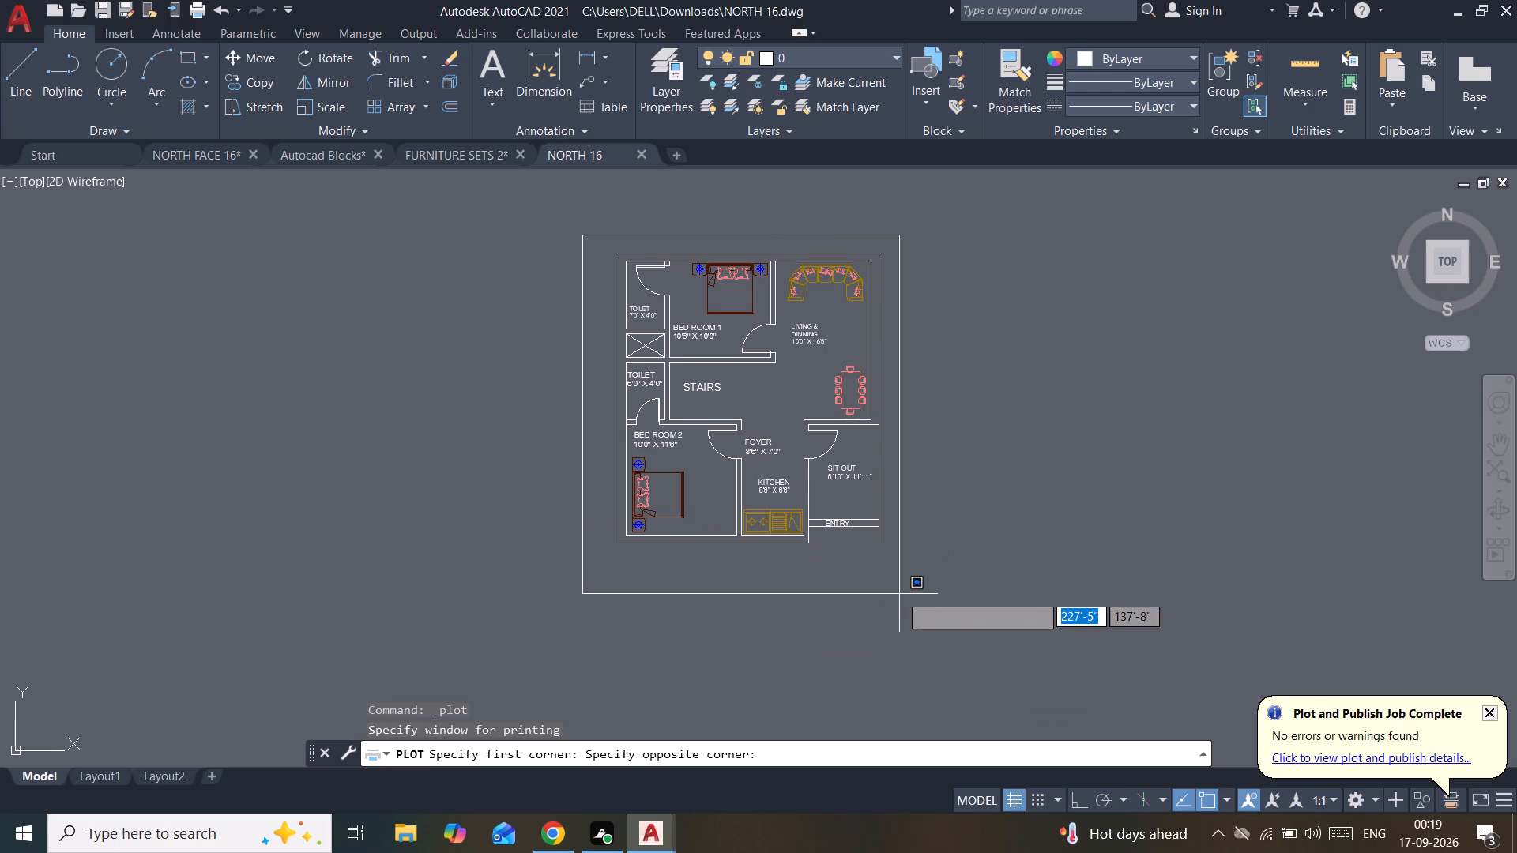
{"action": "left_click", "coordinate": [898, 562]}
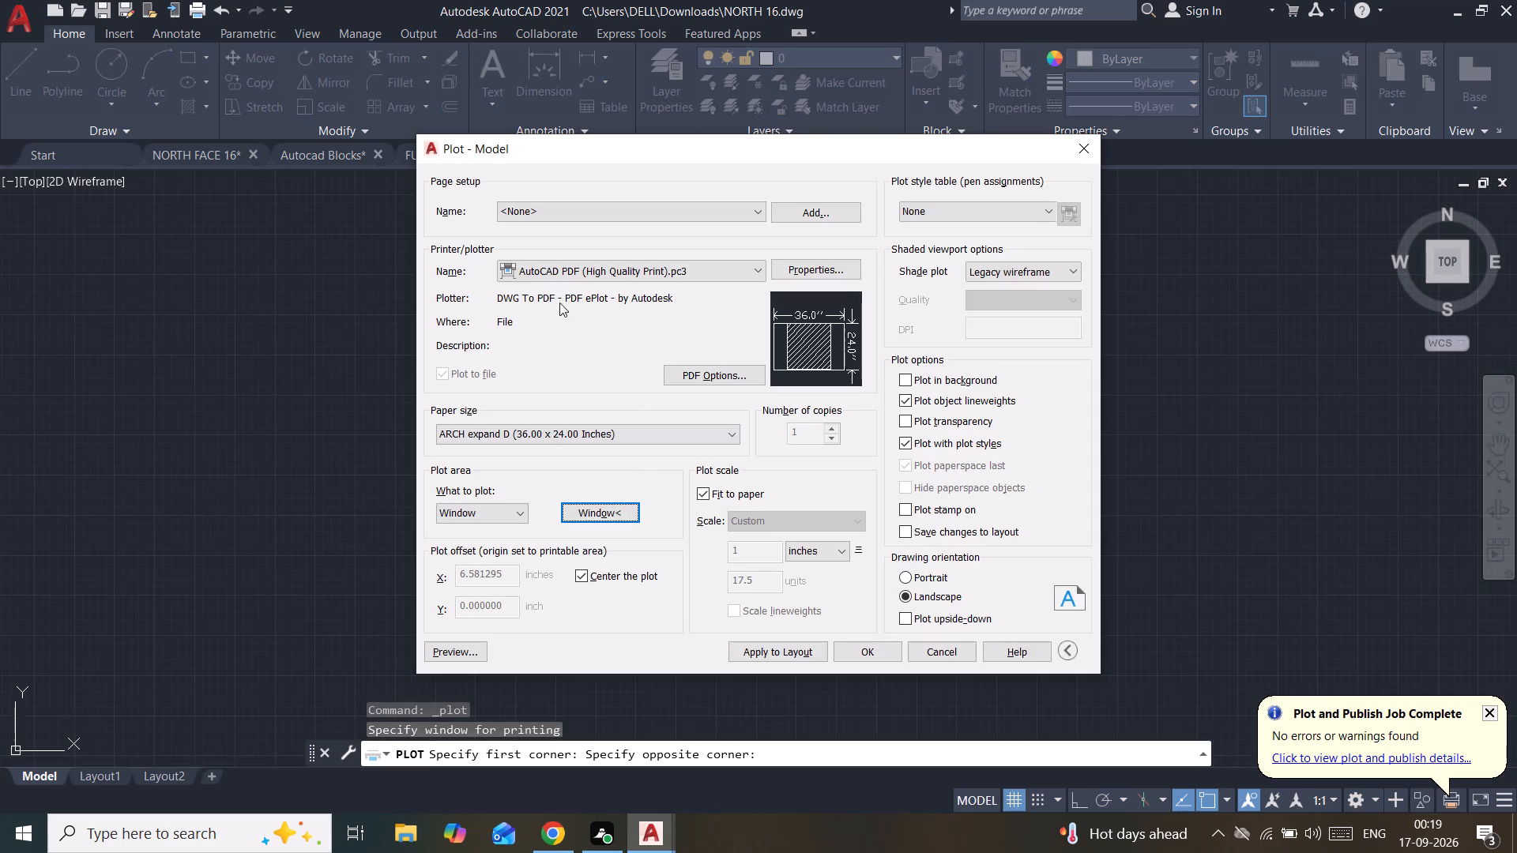
Preview the plot to examine how the floor plan sits on the sheet.
{"action": "left_click", "coordinate": [466, 662]}
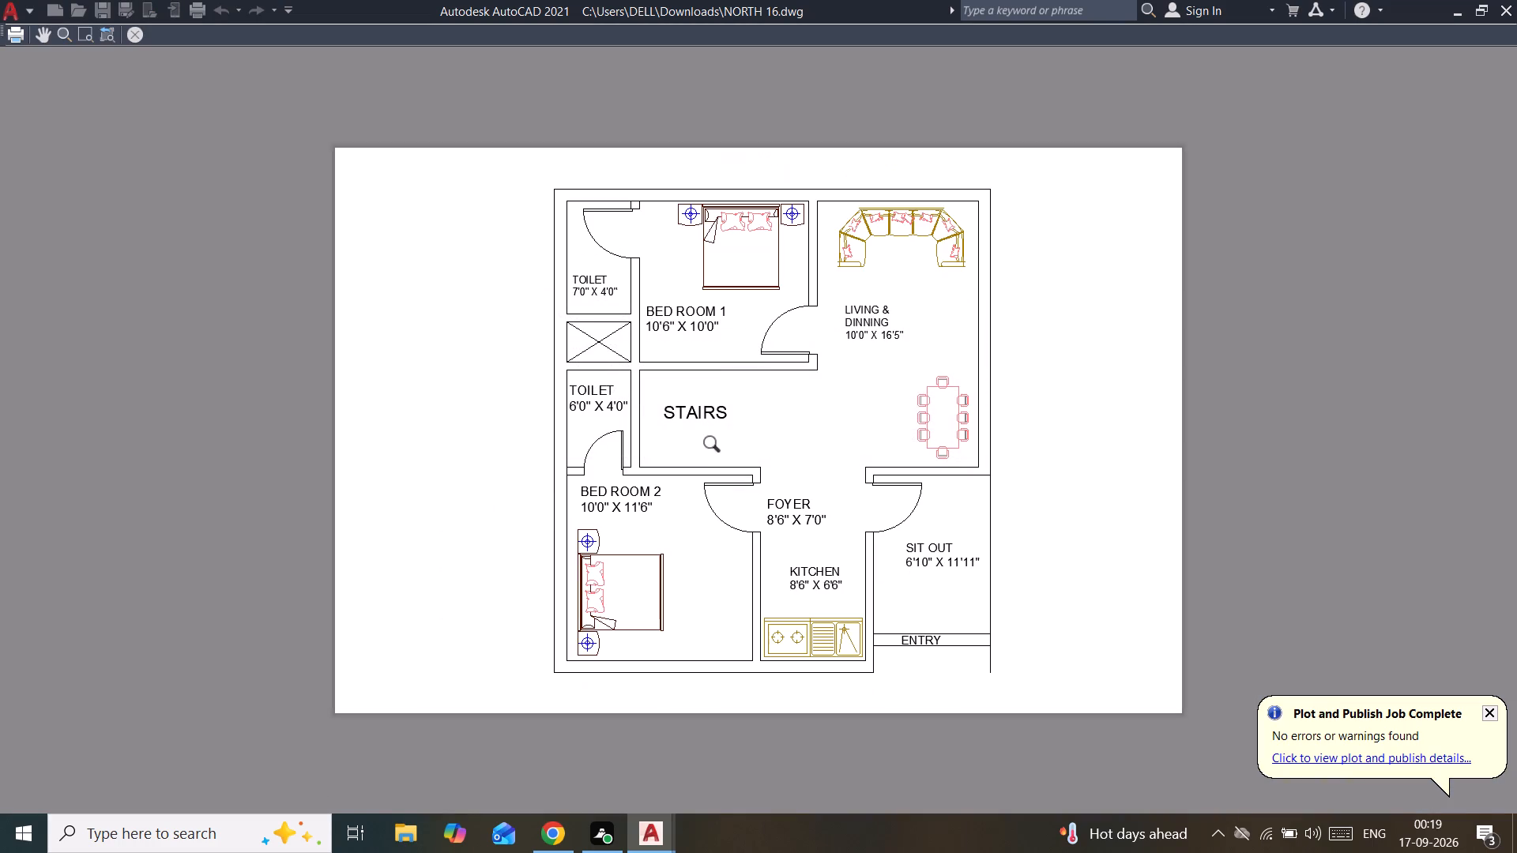
{"action": "left_click", "coordinate": [139, 29]}
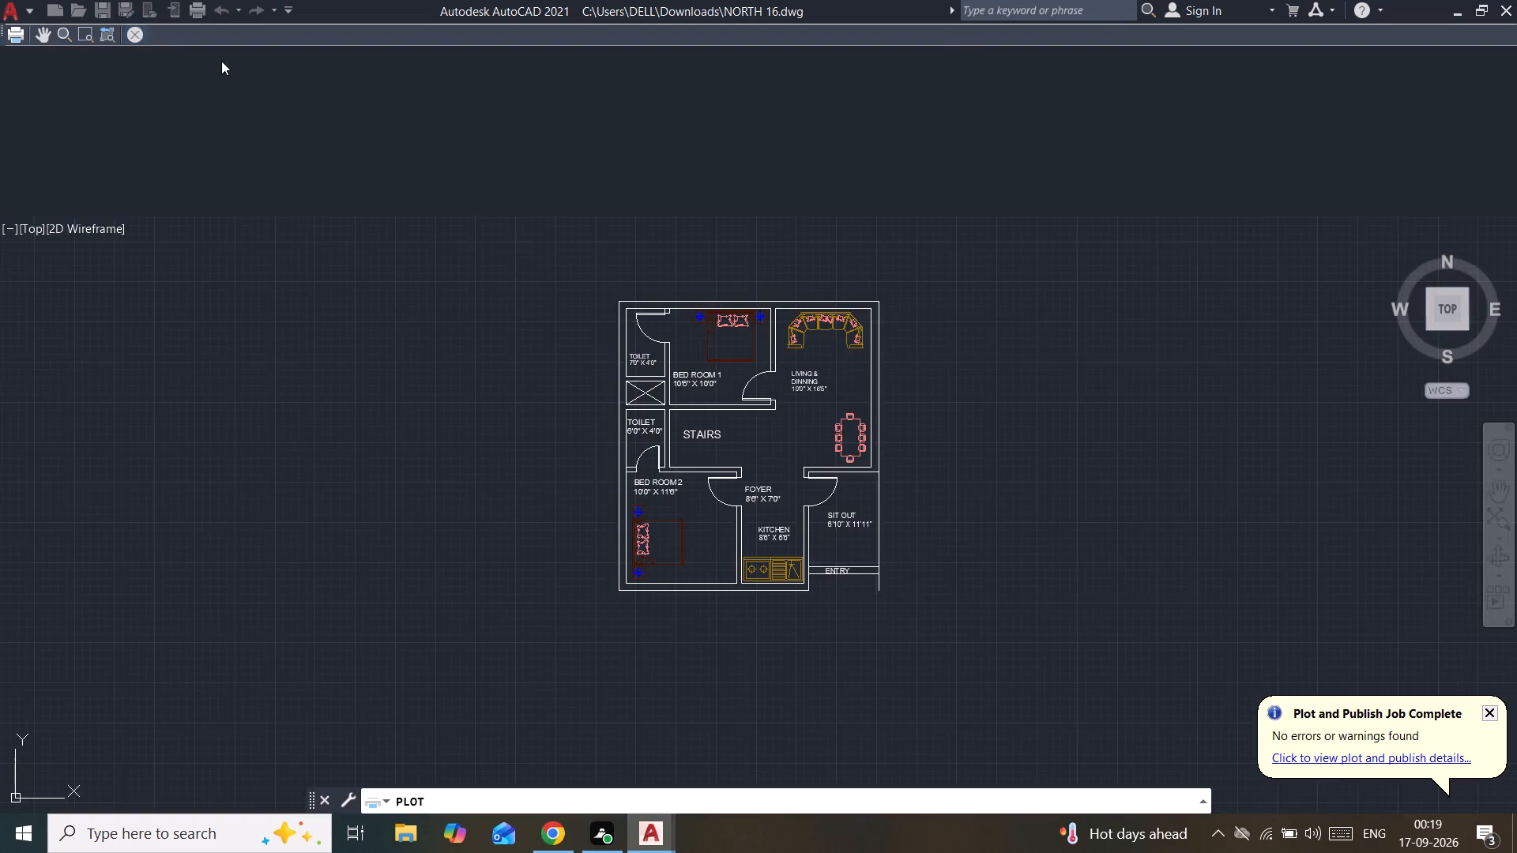
Apply the plot settings to the layout and plot the floor plan to NORTH 16-Model.pdf in the Documents folder.
{"action": "left_click", "coordinate": [802, 654]}
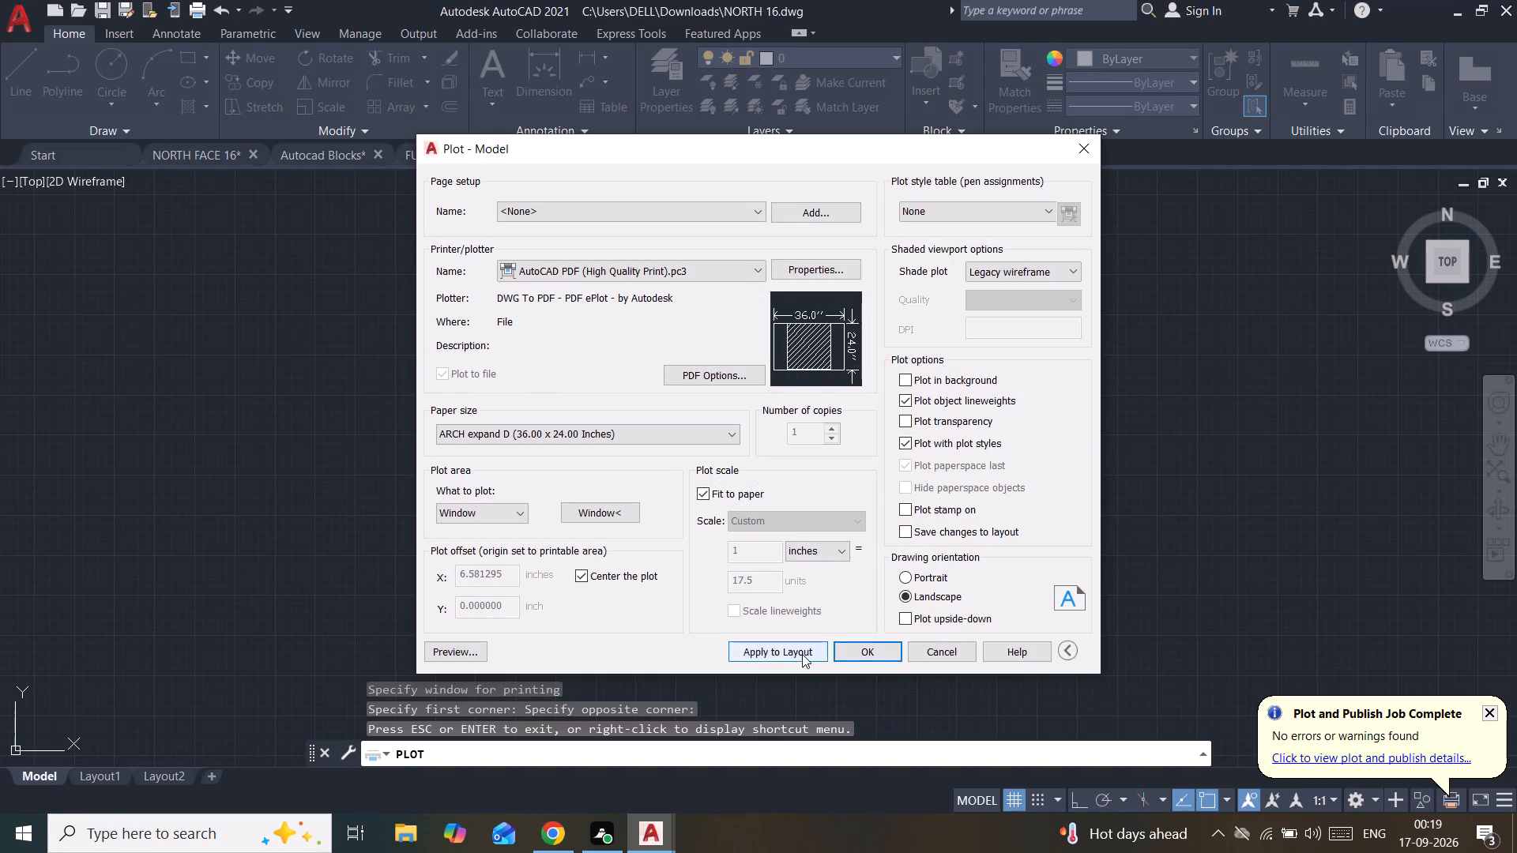
{"action": "left_click", "coordinate": [851, 648]}
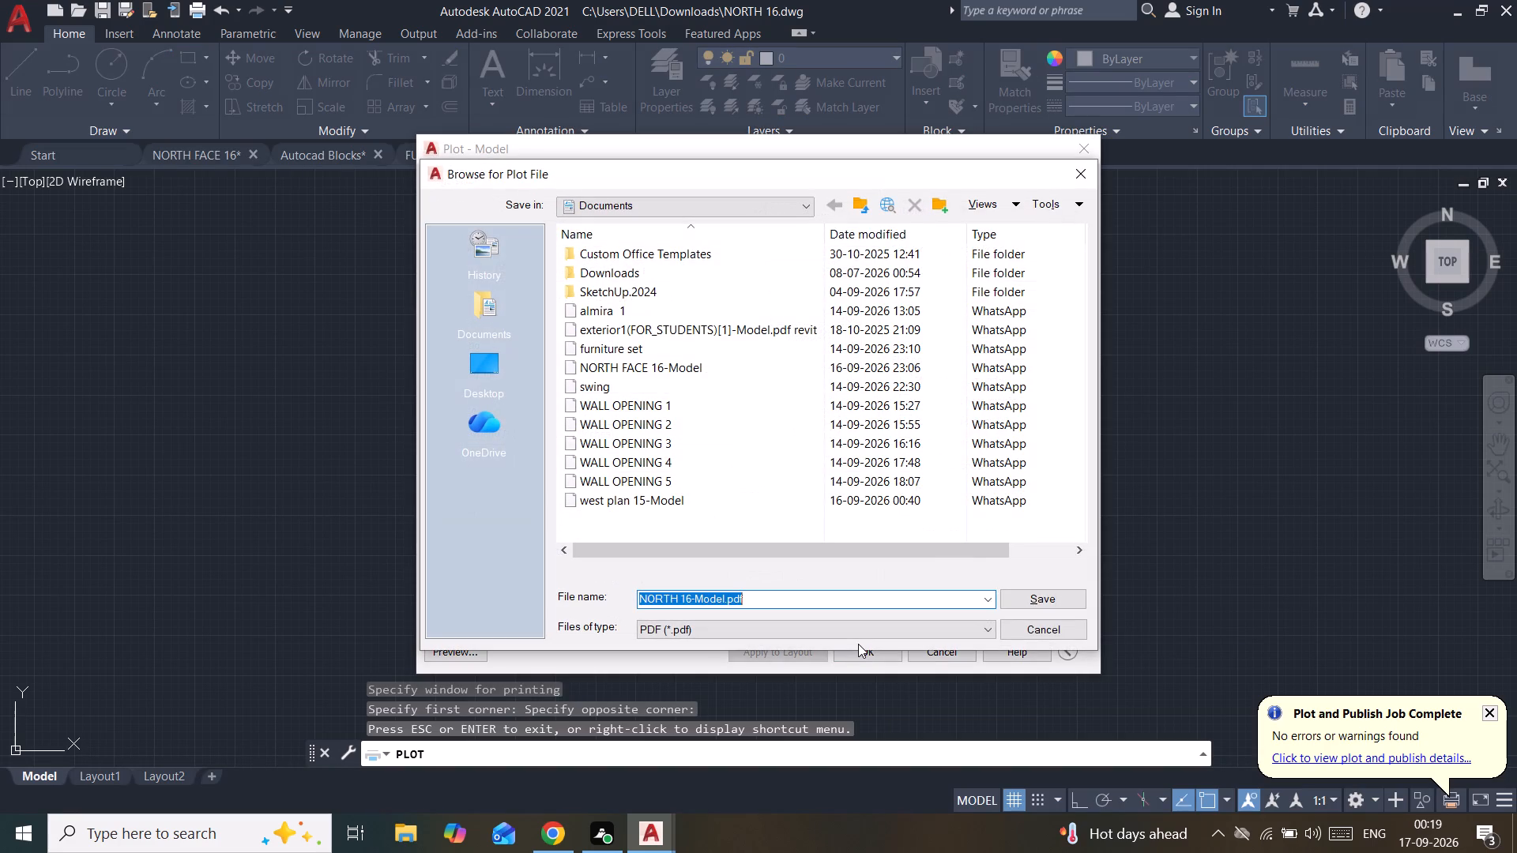
{"action": "left_click", "coordinate": [1022, 589]}
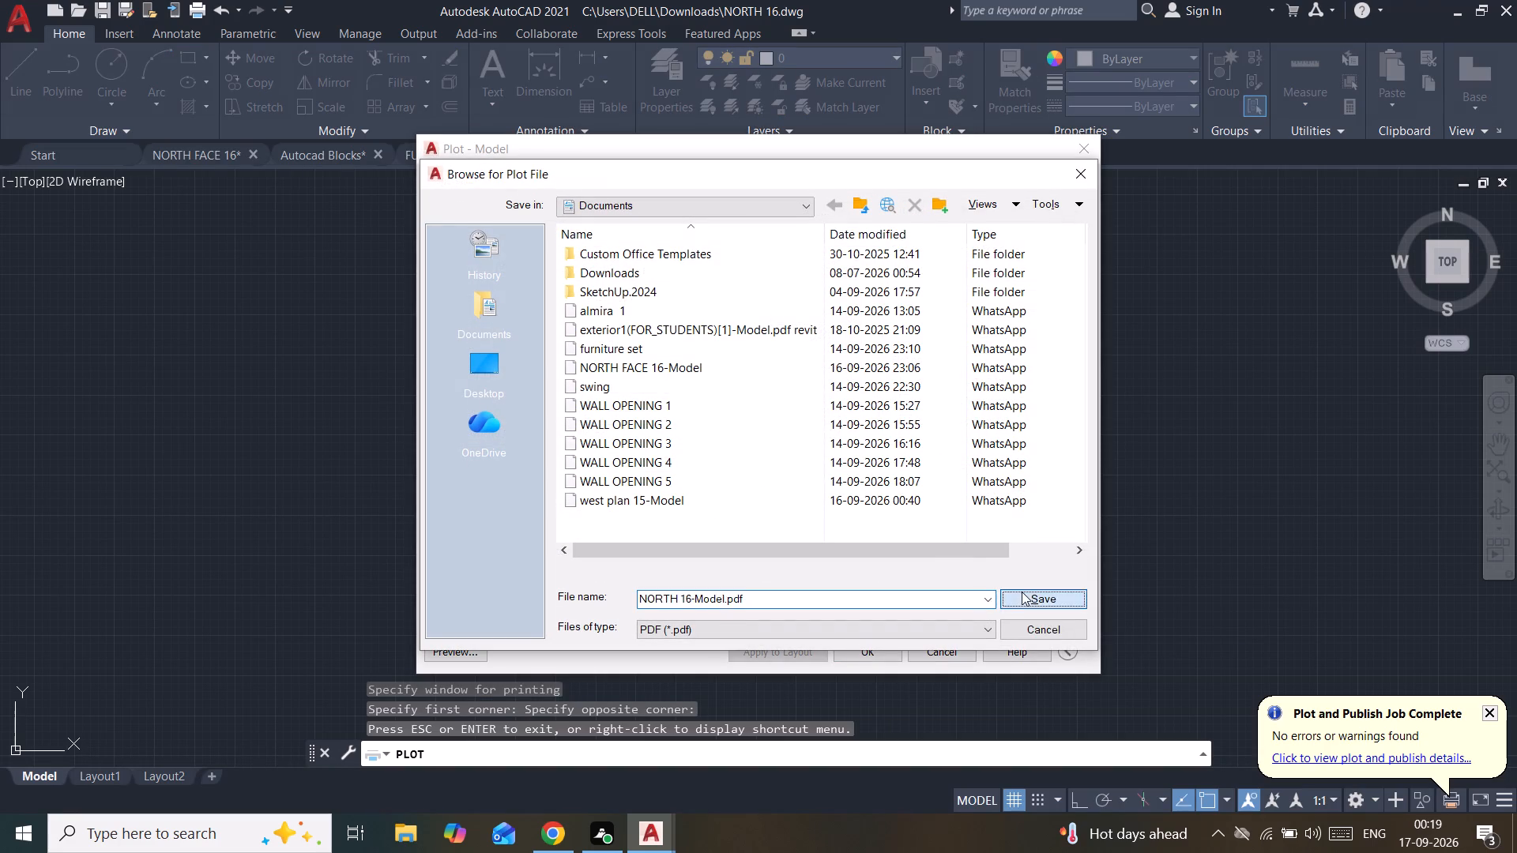